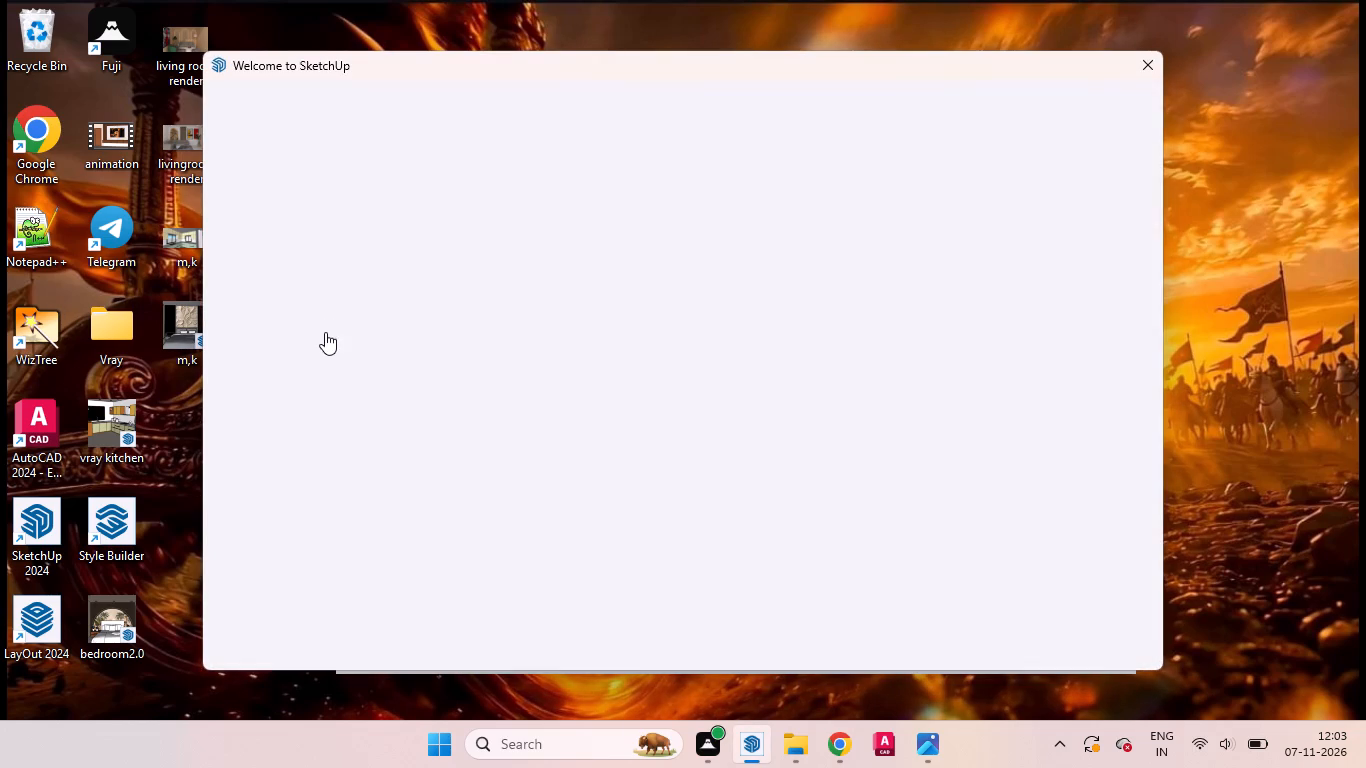
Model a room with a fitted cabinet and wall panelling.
Create a new model from a template in the welcome window.
left_click(470, 221)
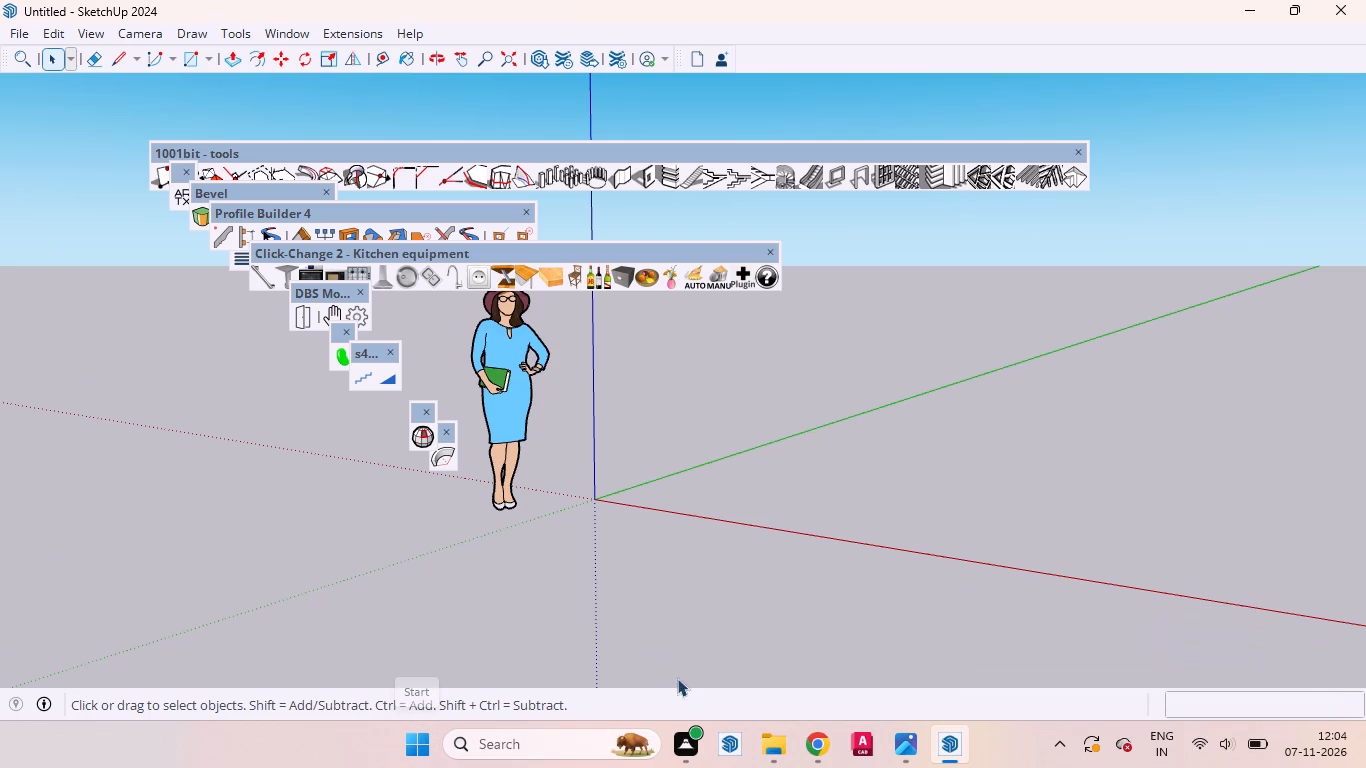
Close all floating extension toolbars, including Click-Change 2, Profile Builder 4 and Bevel, except 1001bit - tools.
left_click(446, 431)
left_click(424, 412)
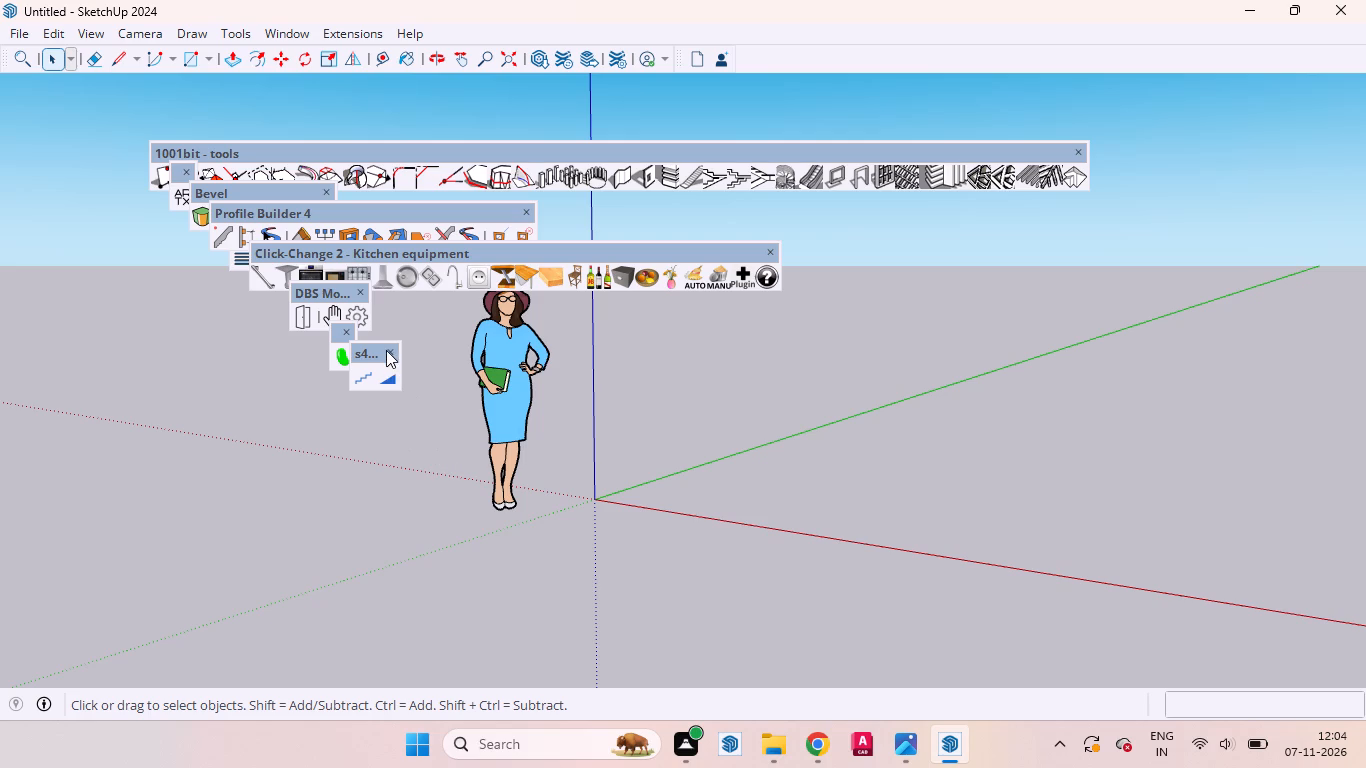
left_click(388, 352)
left_click(347, 328)
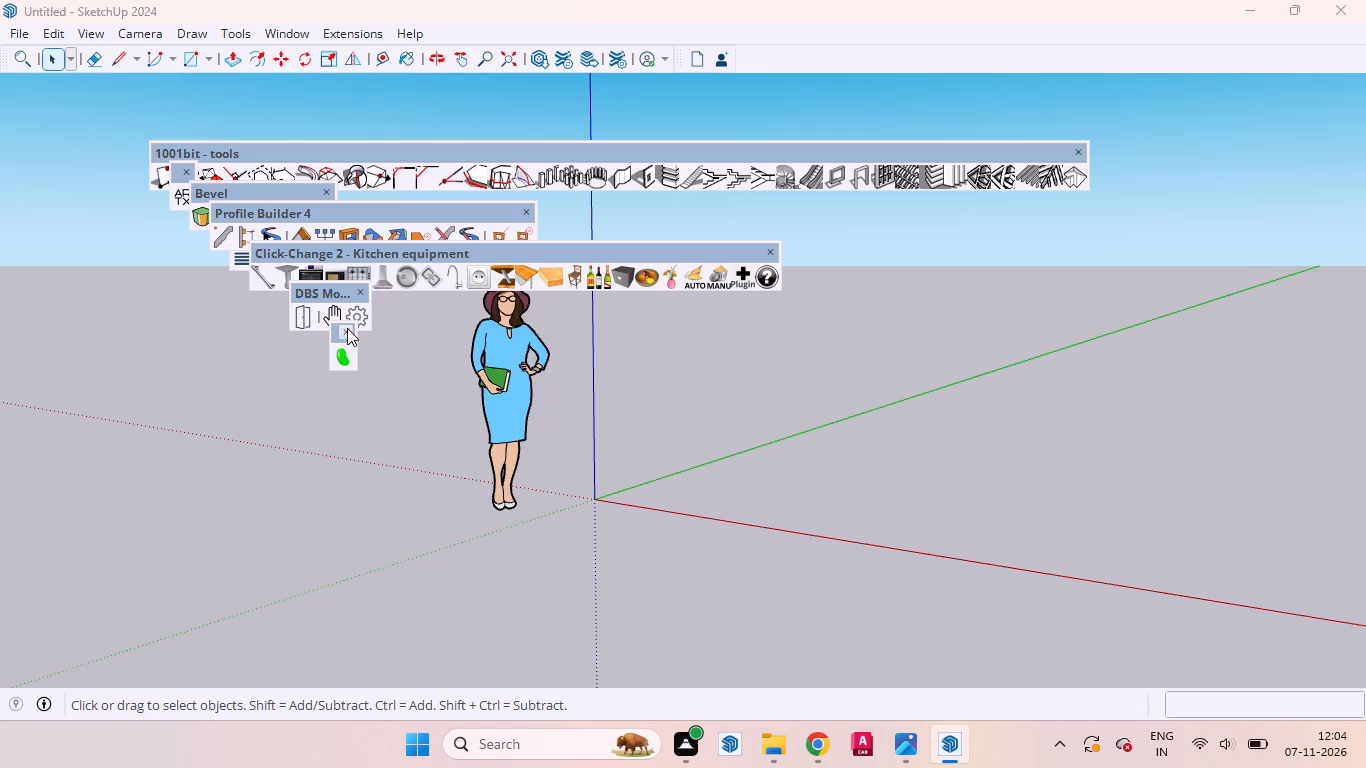
left_click(358, 294)
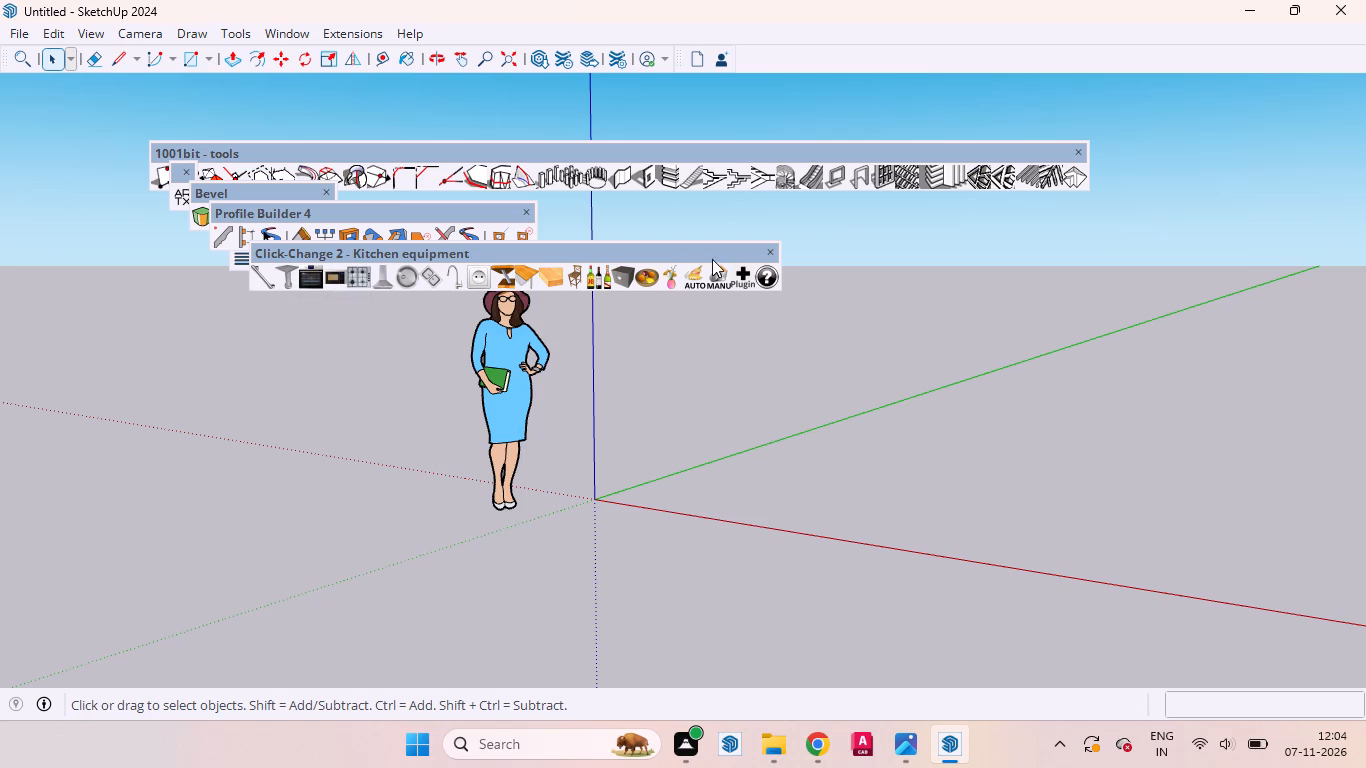
left_click(766, 257)
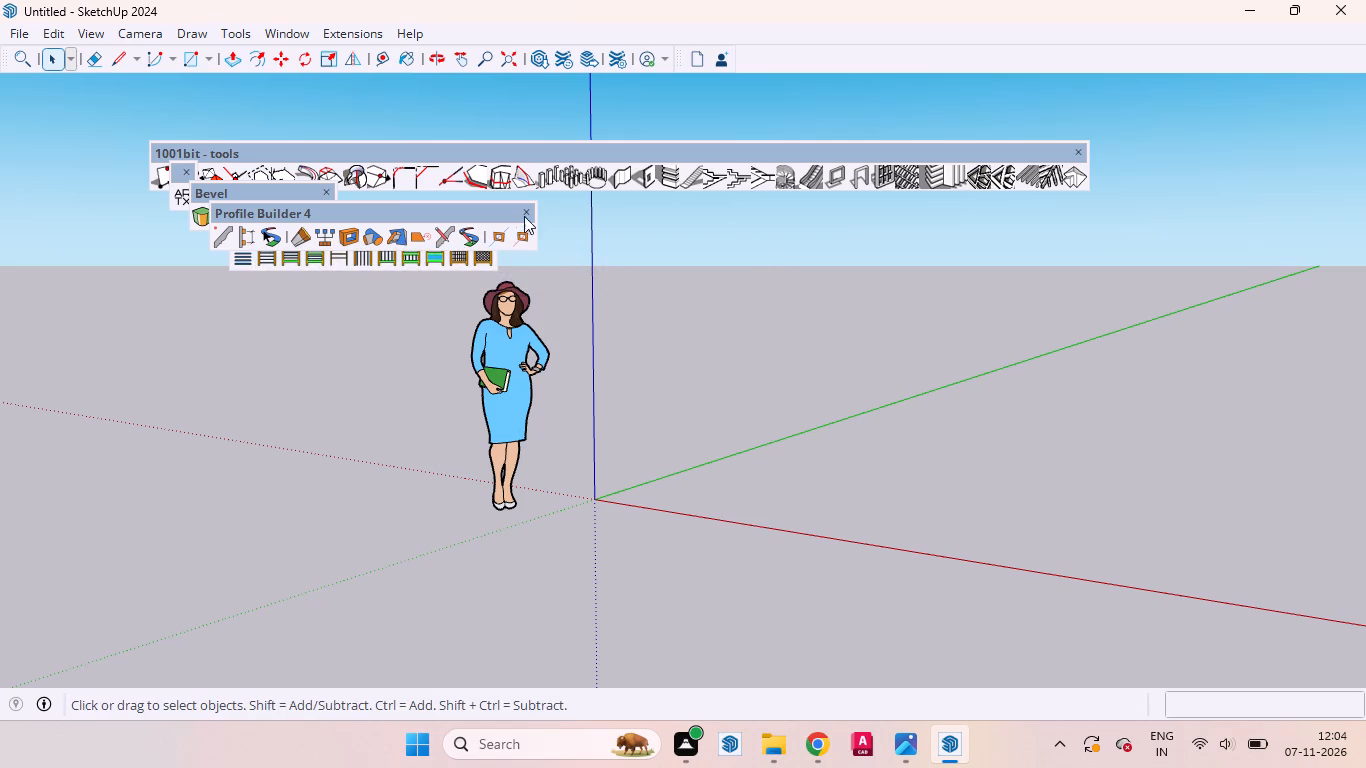
left_click(528, 211)
left_click(491, 231)
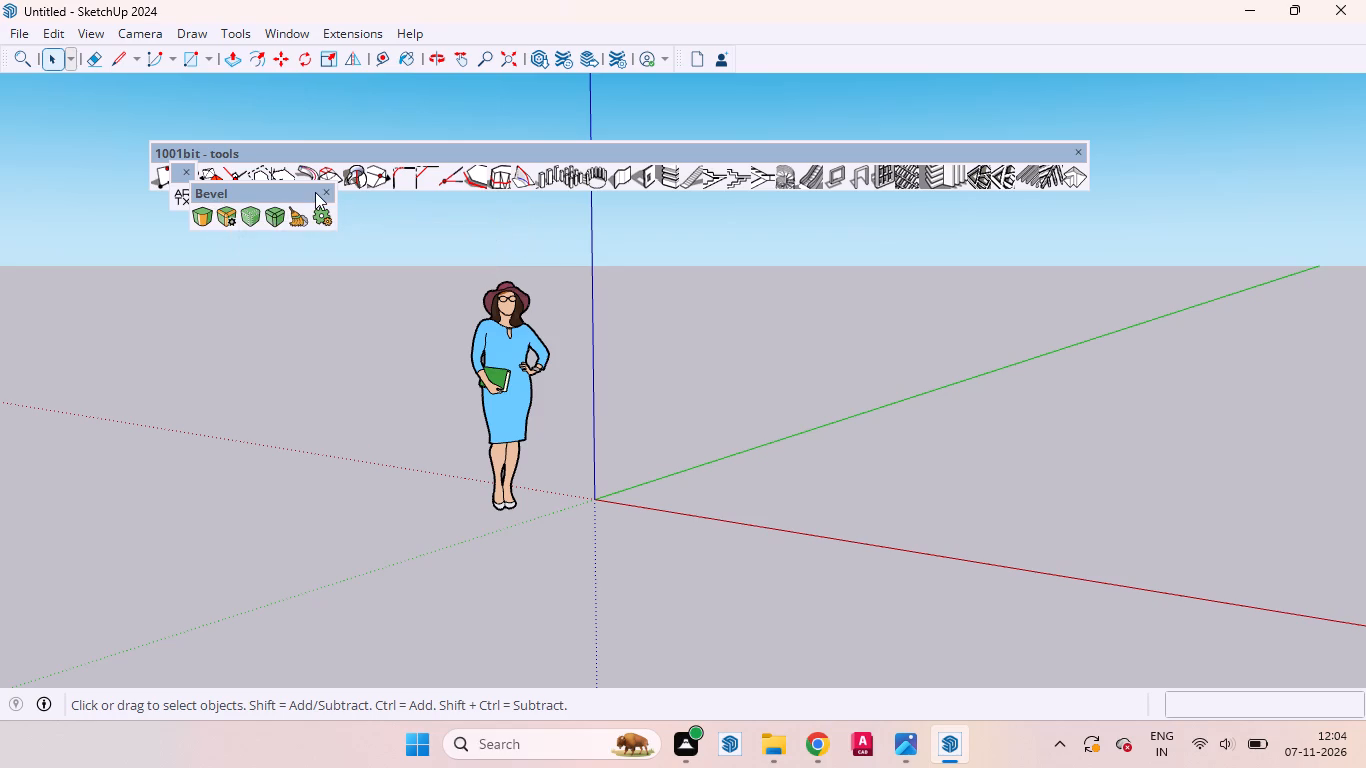
left_click(326, 192)
left_click(186, 172)
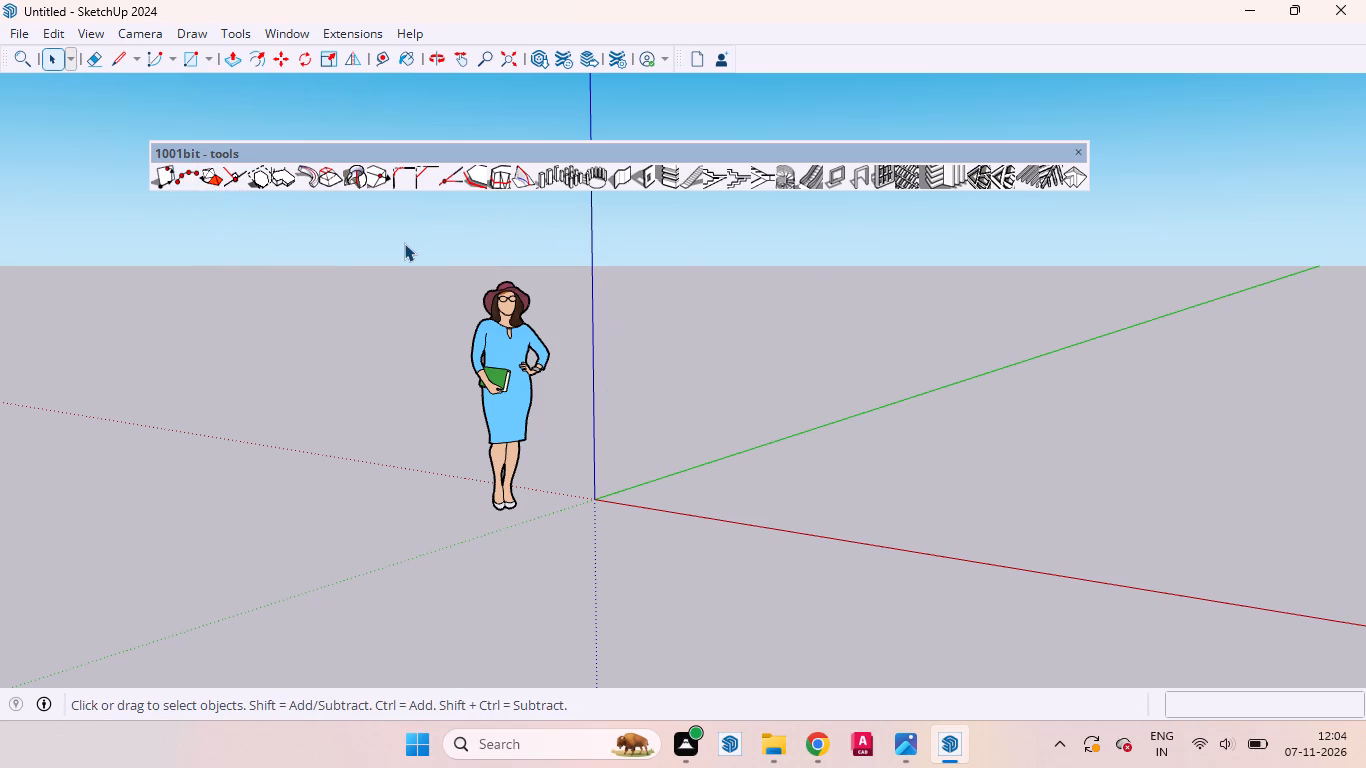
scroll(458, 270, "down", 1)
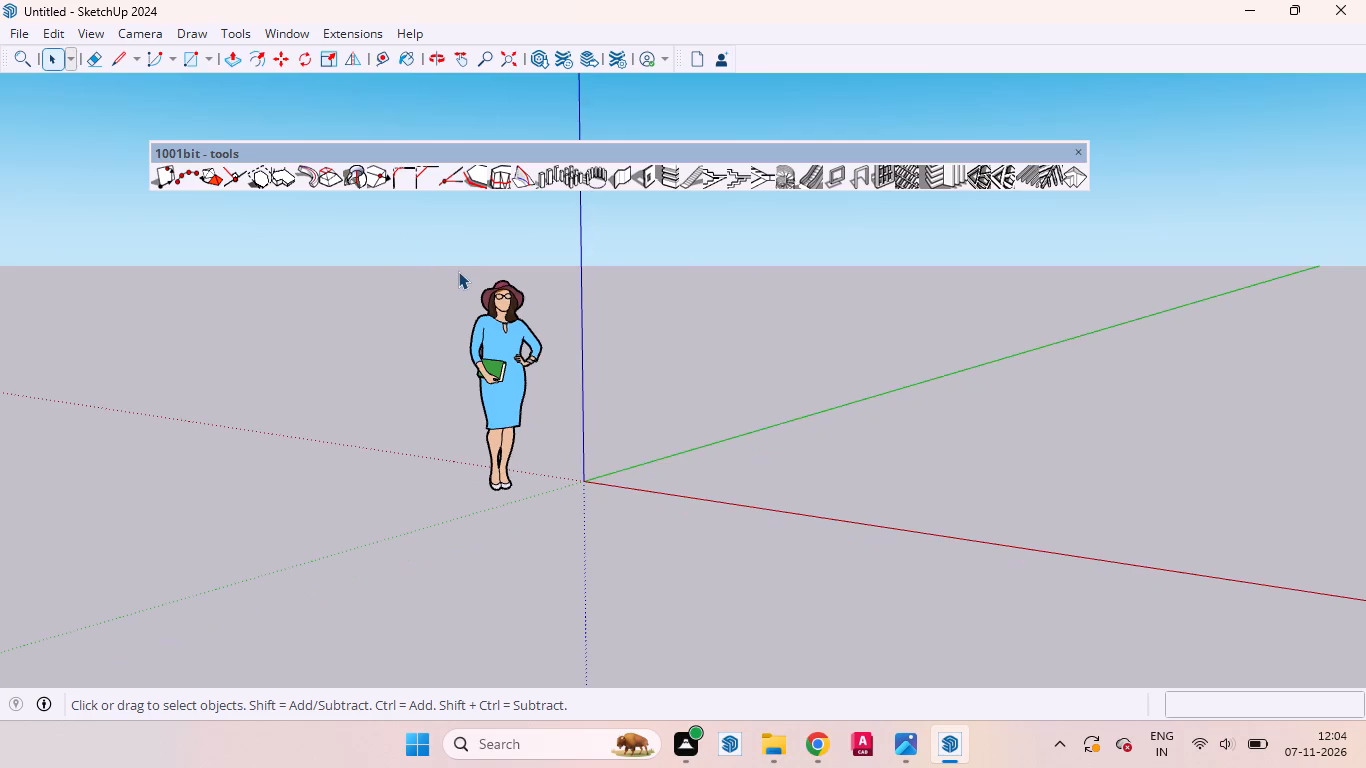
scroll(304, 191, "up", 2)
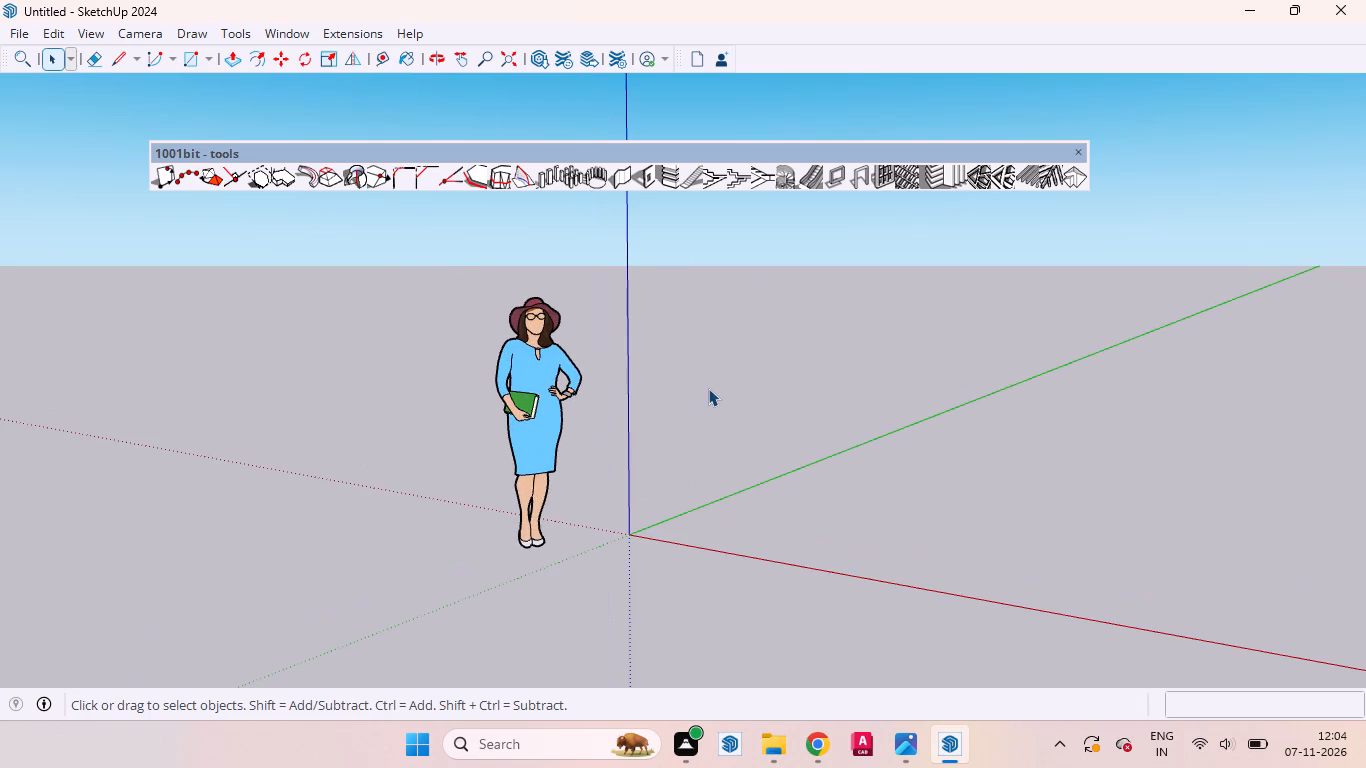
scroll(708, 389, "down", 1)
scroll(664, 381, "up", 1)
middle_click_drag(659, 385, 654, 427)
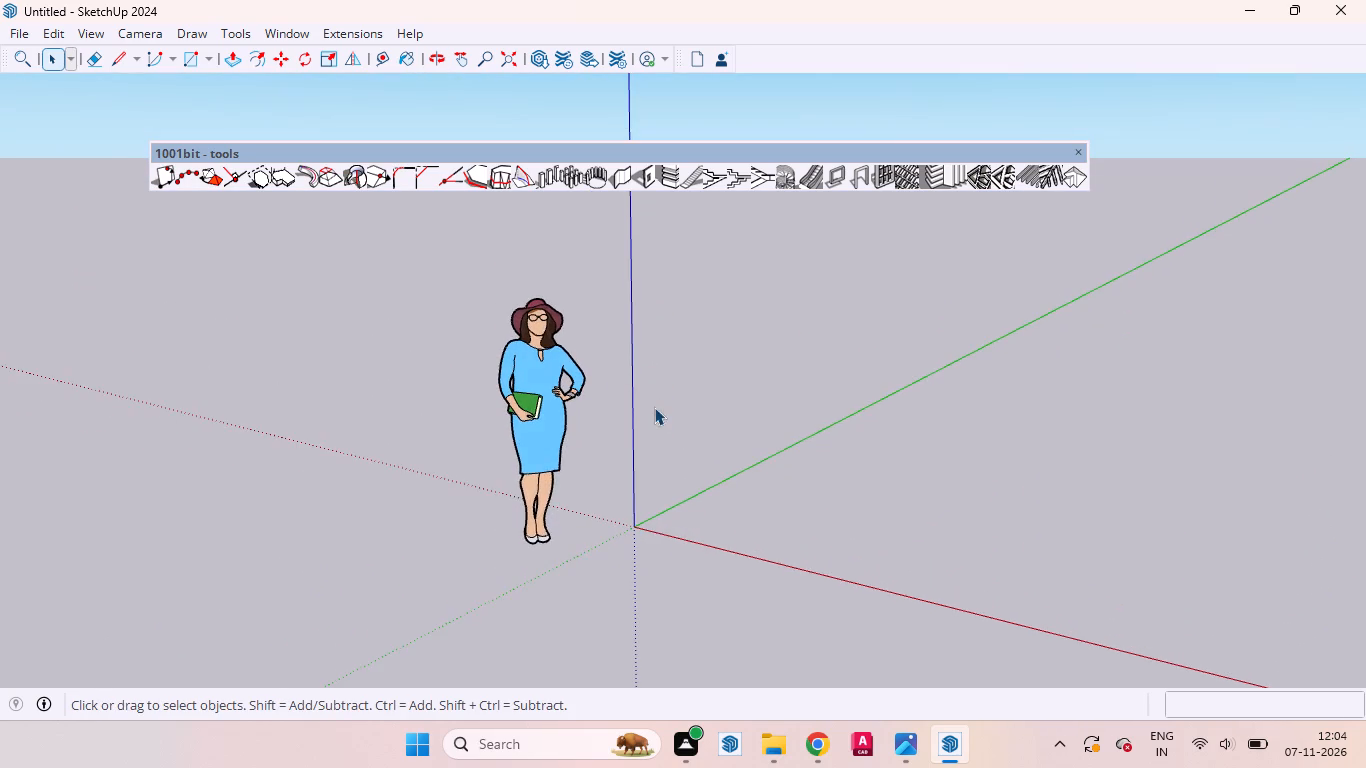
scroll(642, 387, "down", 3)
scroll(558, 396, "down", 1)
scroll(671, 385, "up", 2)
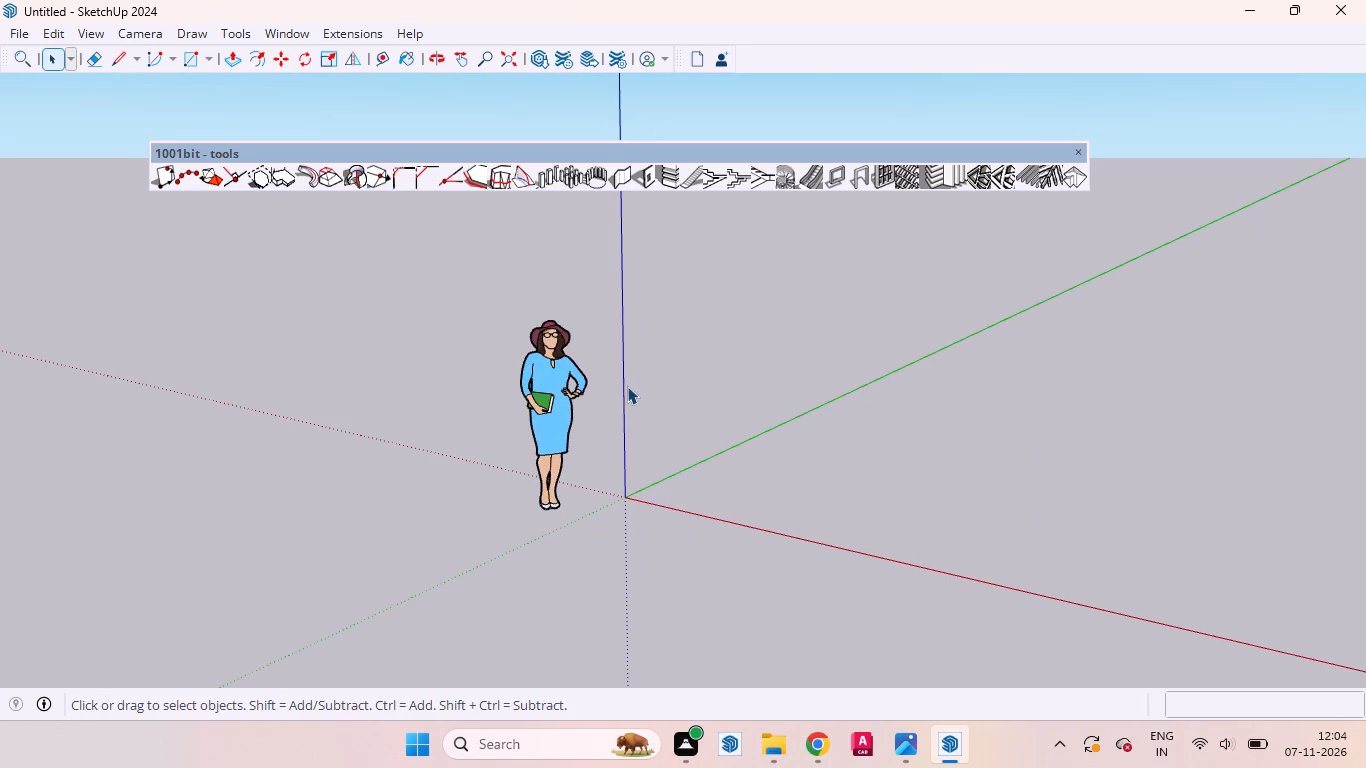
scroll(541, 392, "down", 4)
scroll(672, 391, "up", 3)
Erase the default human figure standing near the origin.
left_click(484, 401)
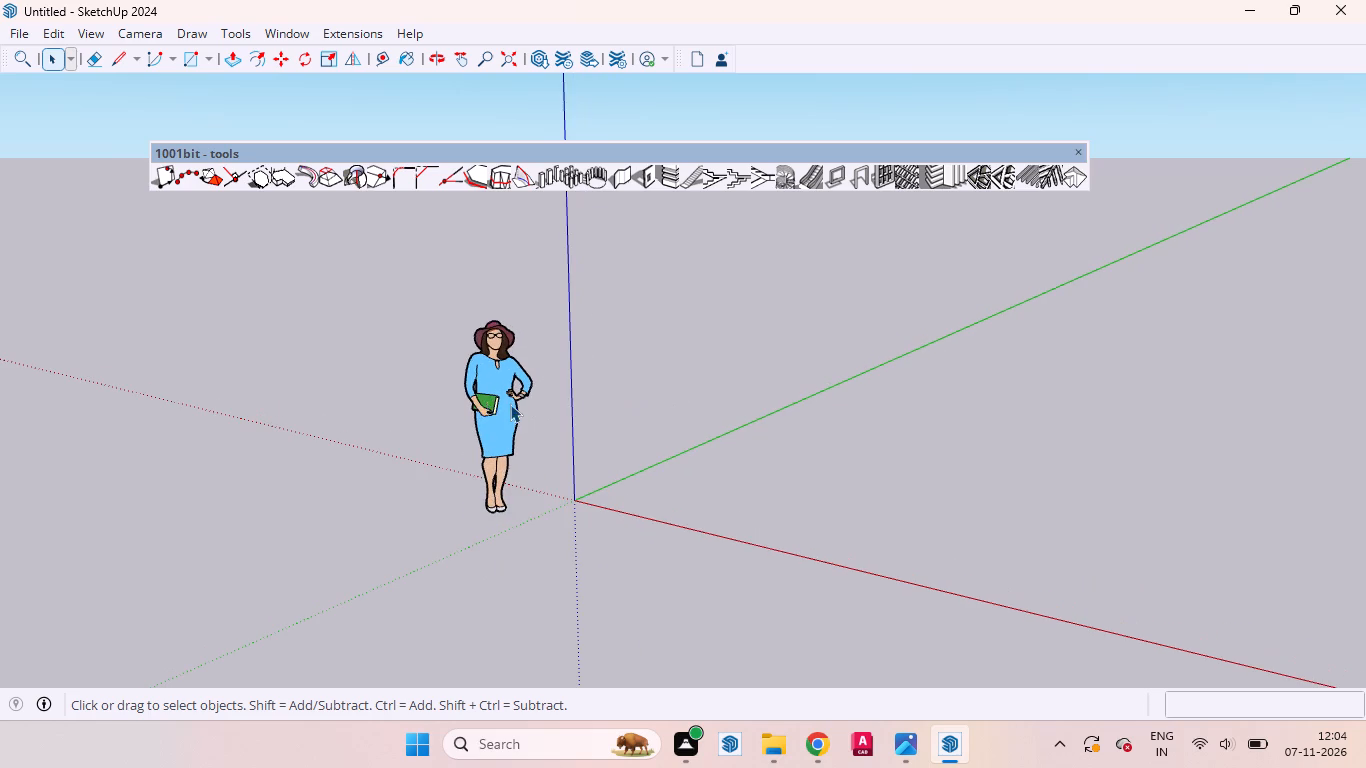
right_click(510, 406)
left_click(539, 44)
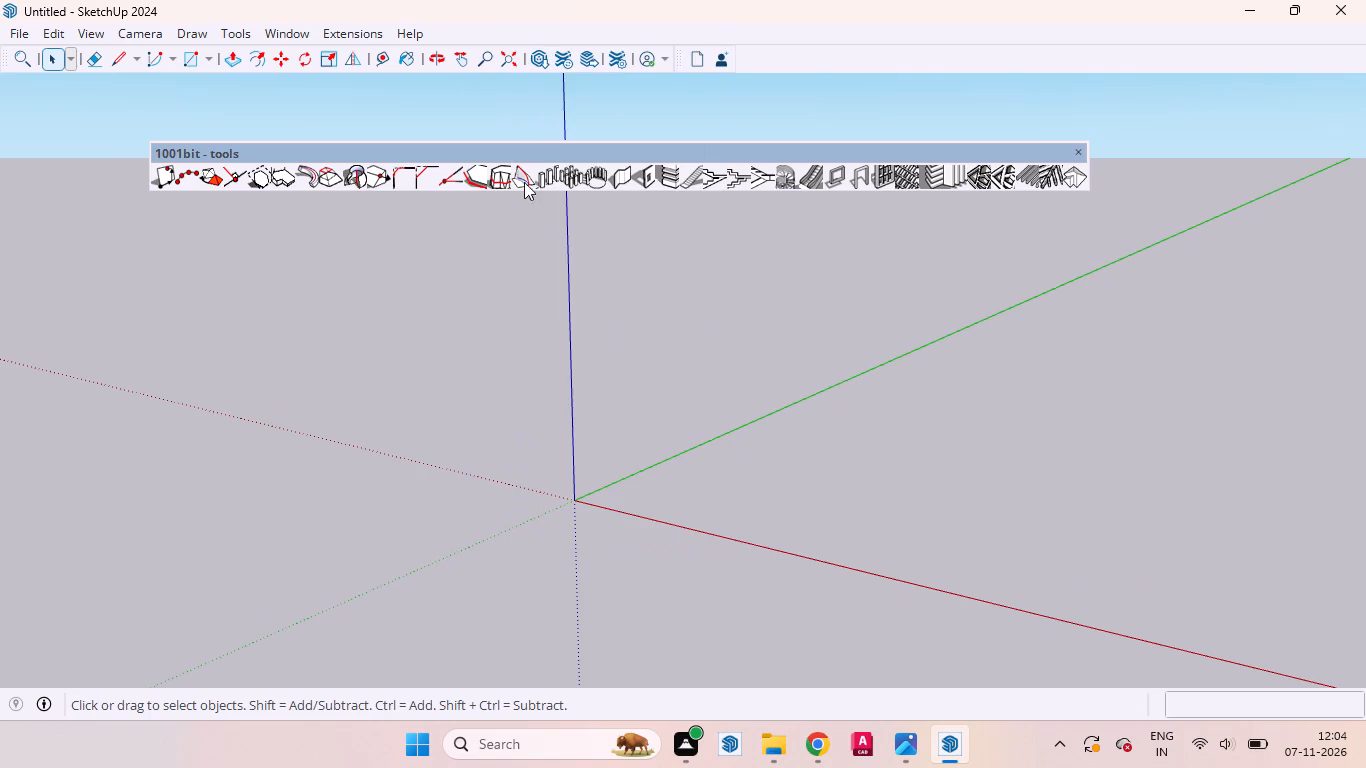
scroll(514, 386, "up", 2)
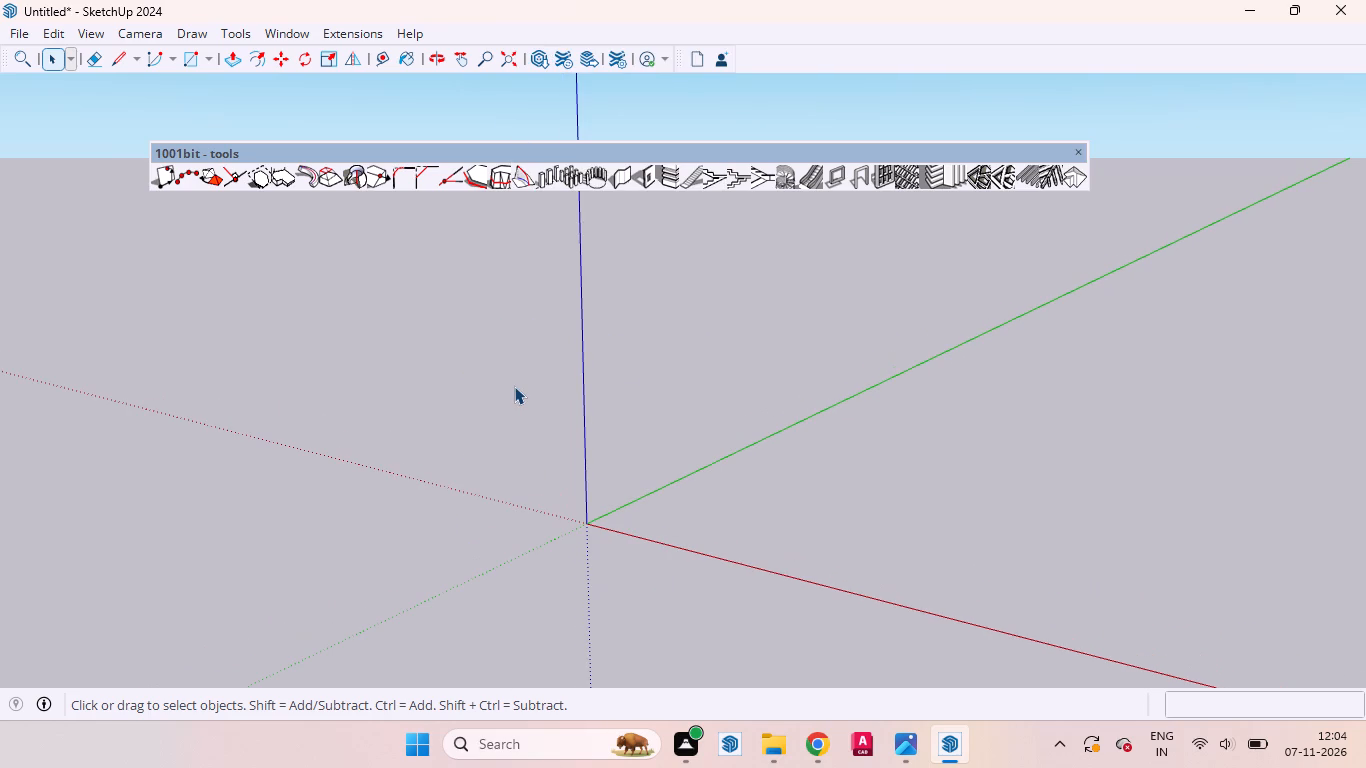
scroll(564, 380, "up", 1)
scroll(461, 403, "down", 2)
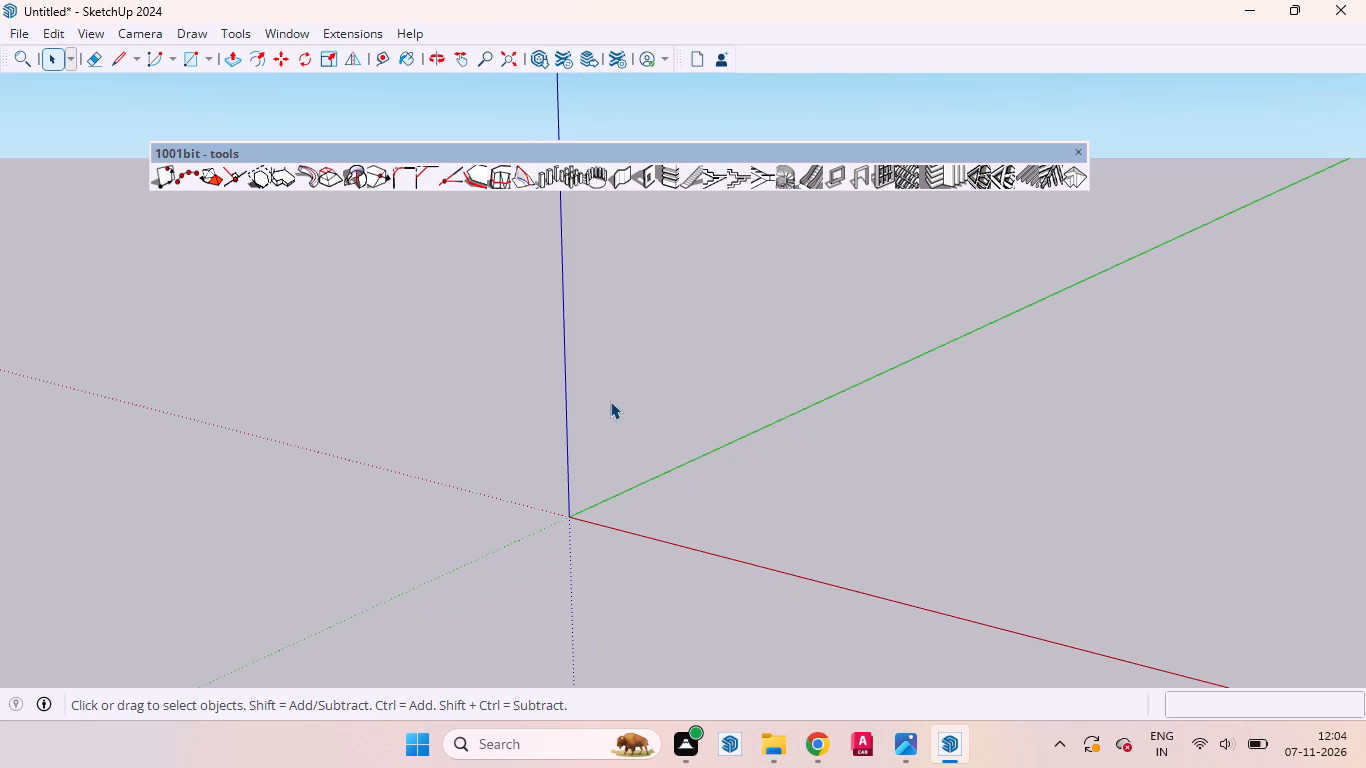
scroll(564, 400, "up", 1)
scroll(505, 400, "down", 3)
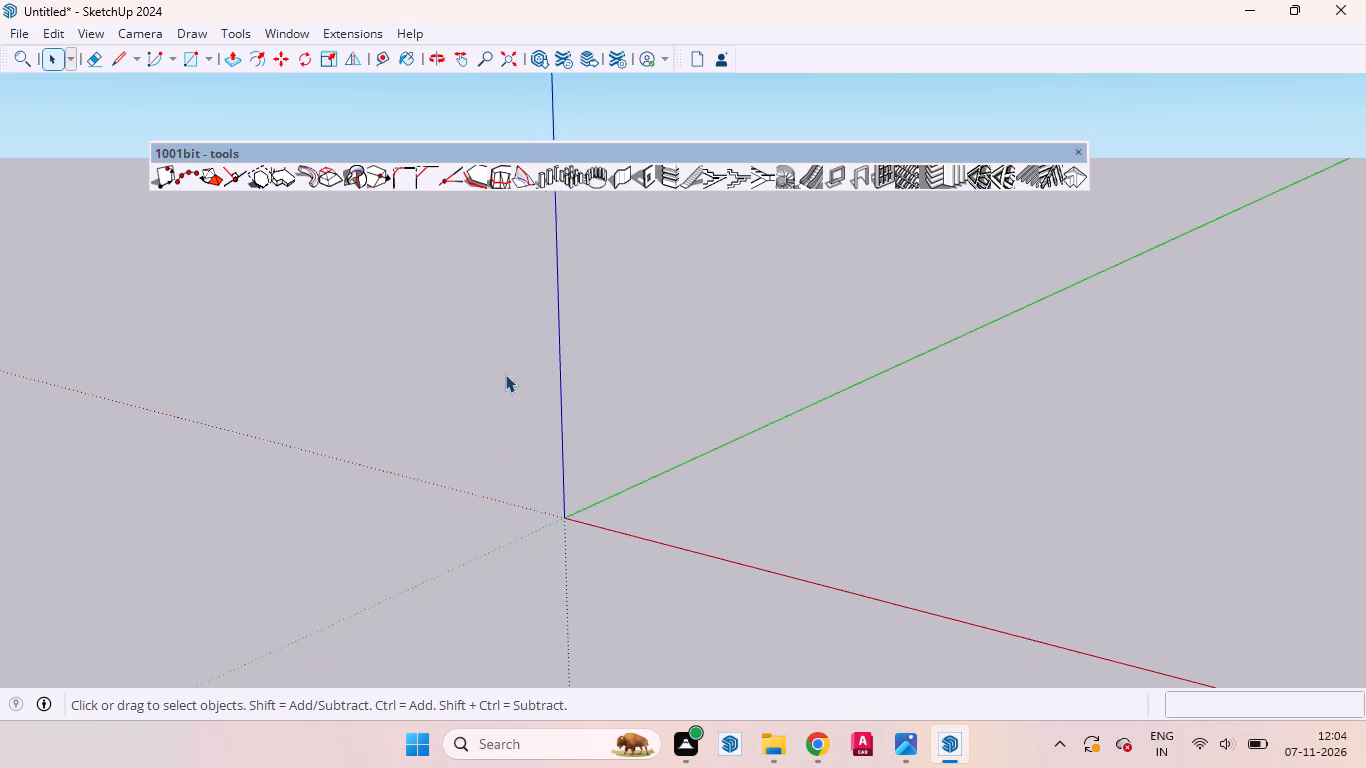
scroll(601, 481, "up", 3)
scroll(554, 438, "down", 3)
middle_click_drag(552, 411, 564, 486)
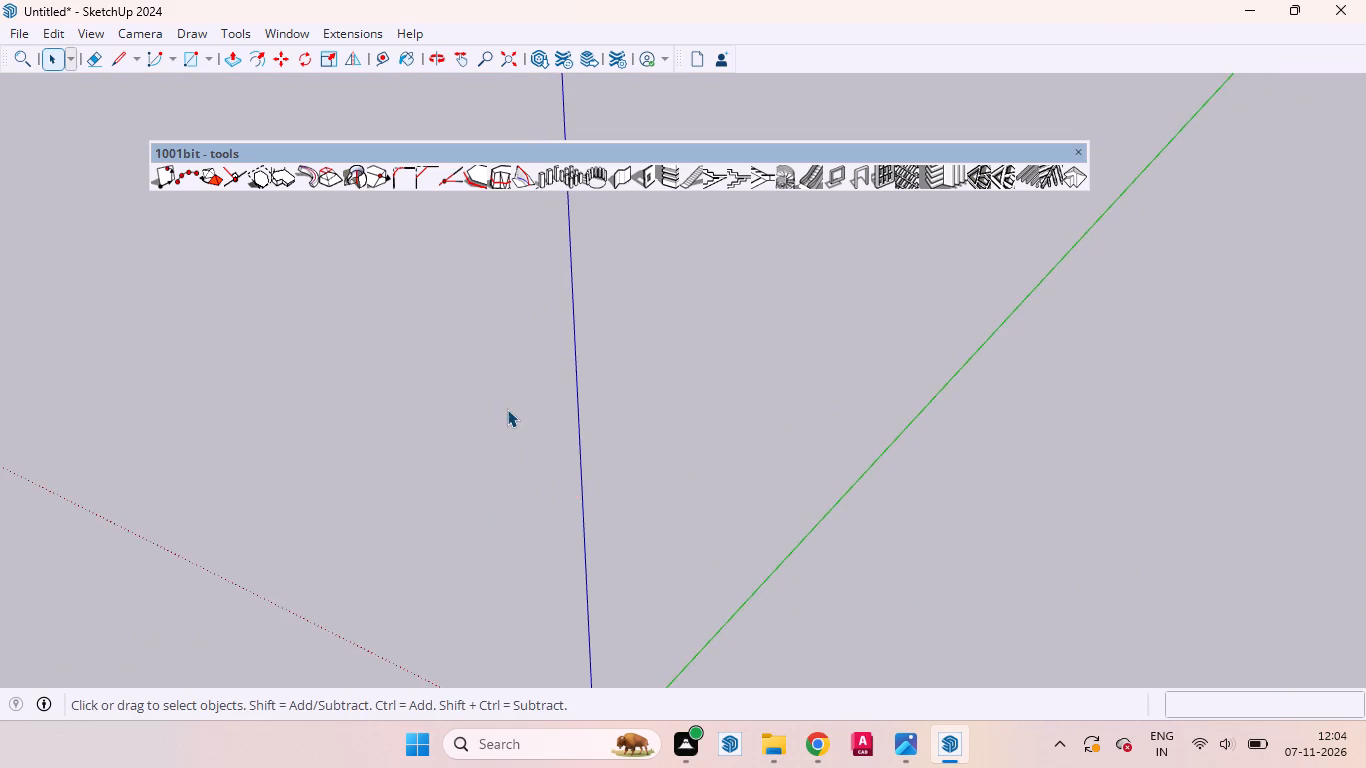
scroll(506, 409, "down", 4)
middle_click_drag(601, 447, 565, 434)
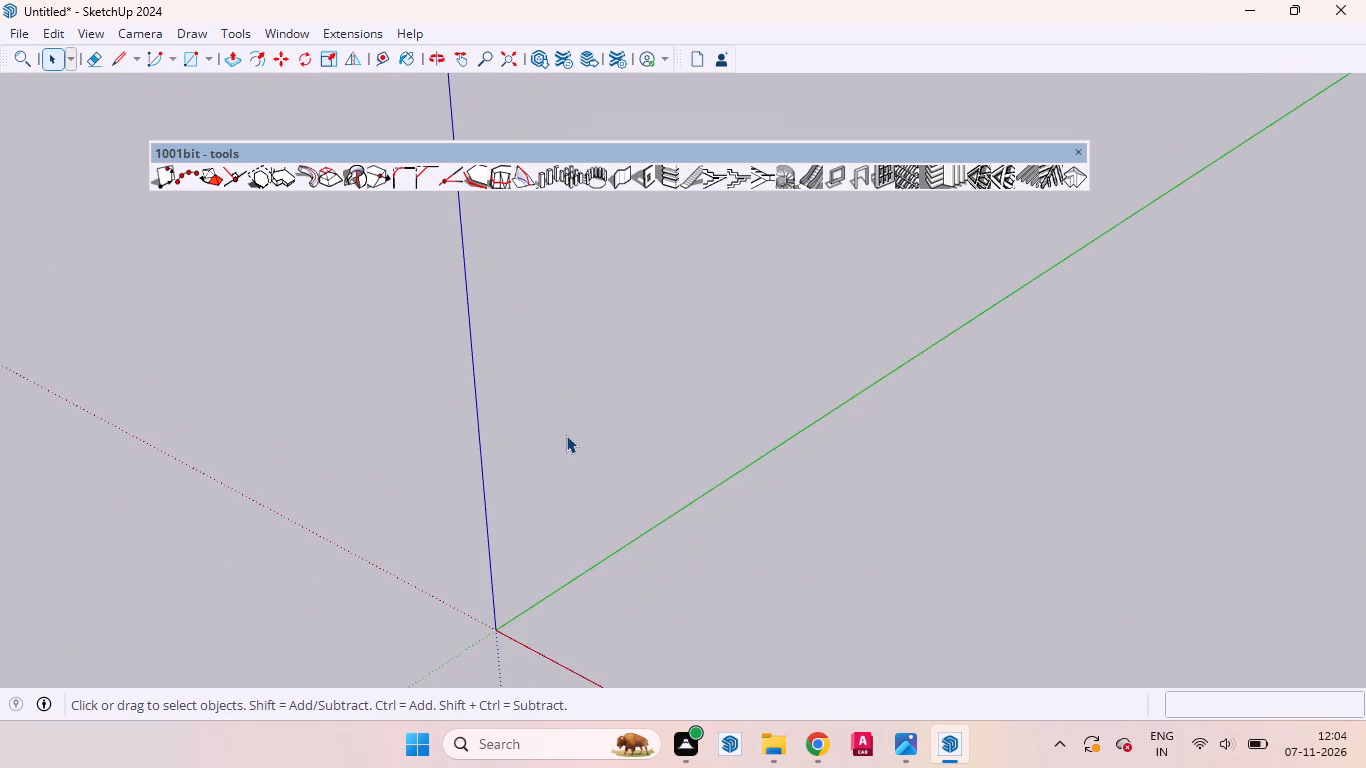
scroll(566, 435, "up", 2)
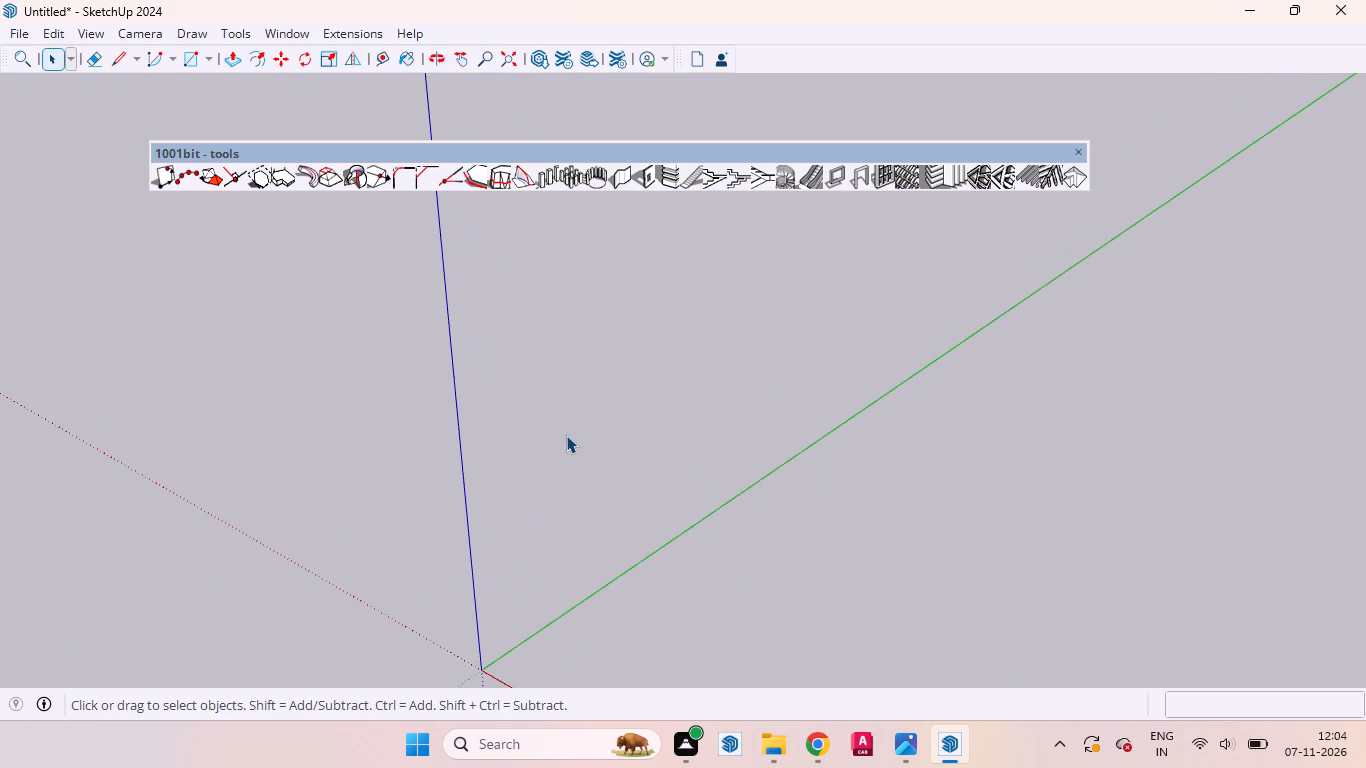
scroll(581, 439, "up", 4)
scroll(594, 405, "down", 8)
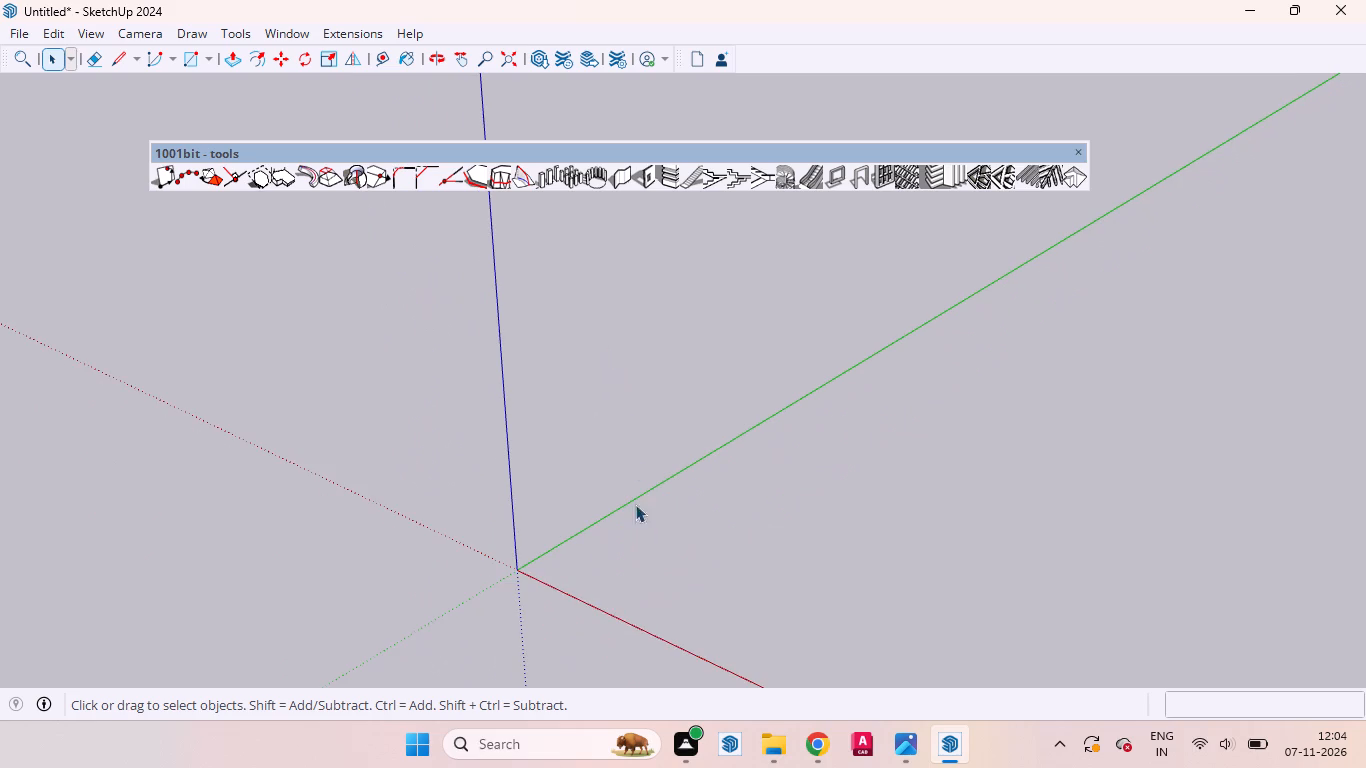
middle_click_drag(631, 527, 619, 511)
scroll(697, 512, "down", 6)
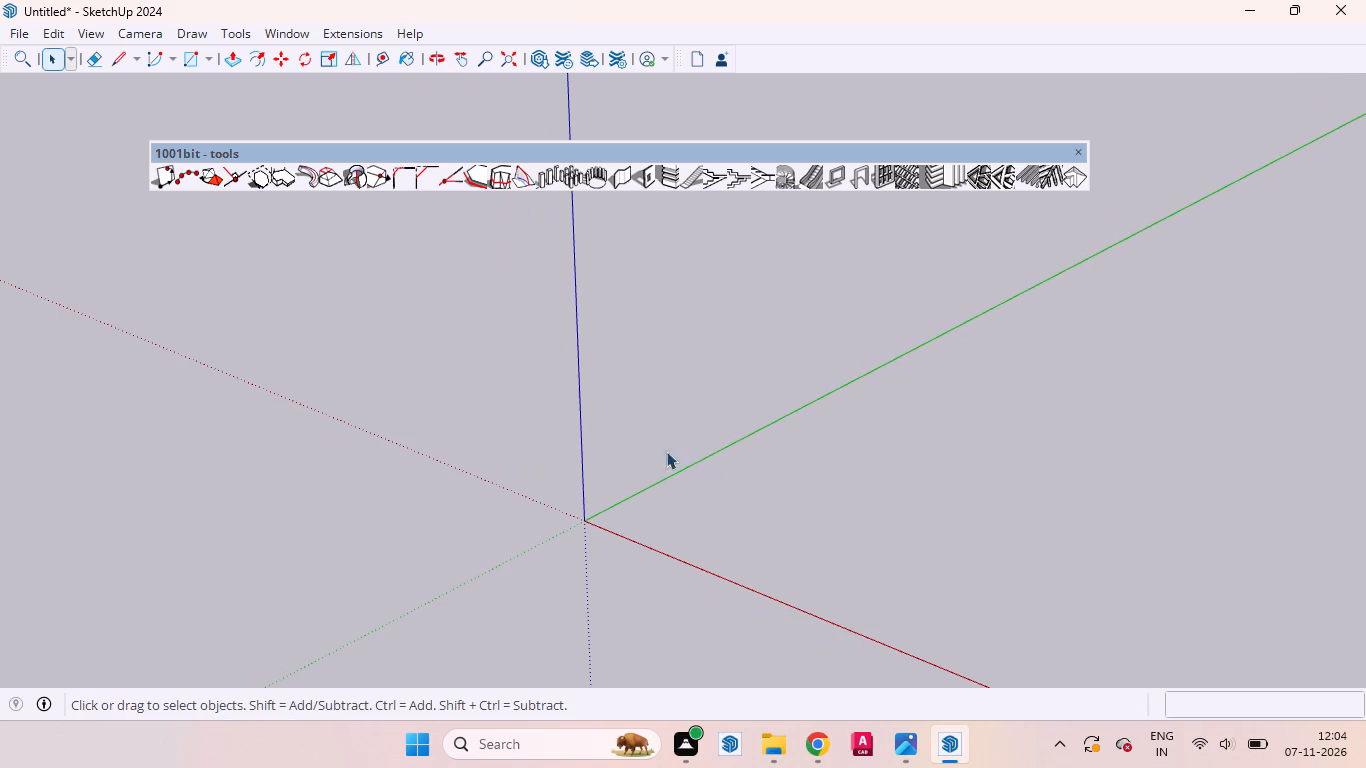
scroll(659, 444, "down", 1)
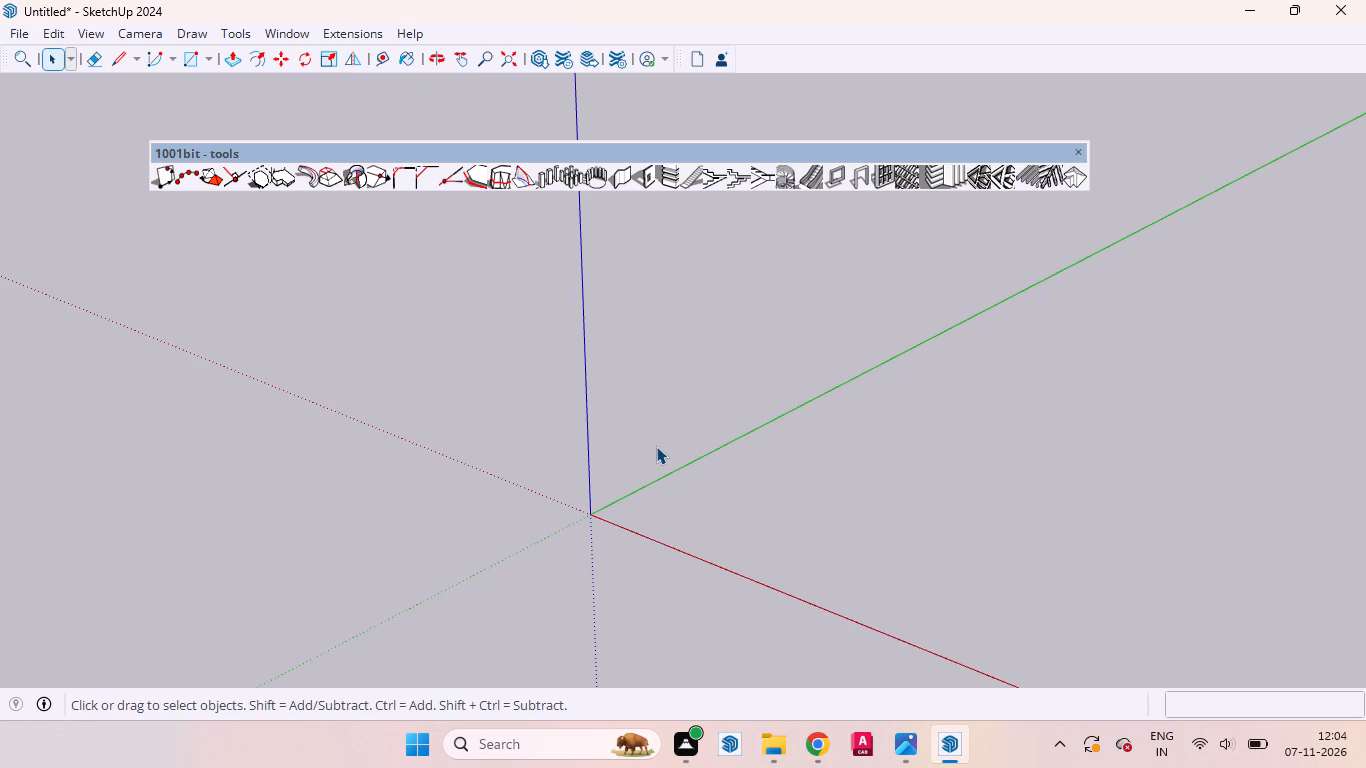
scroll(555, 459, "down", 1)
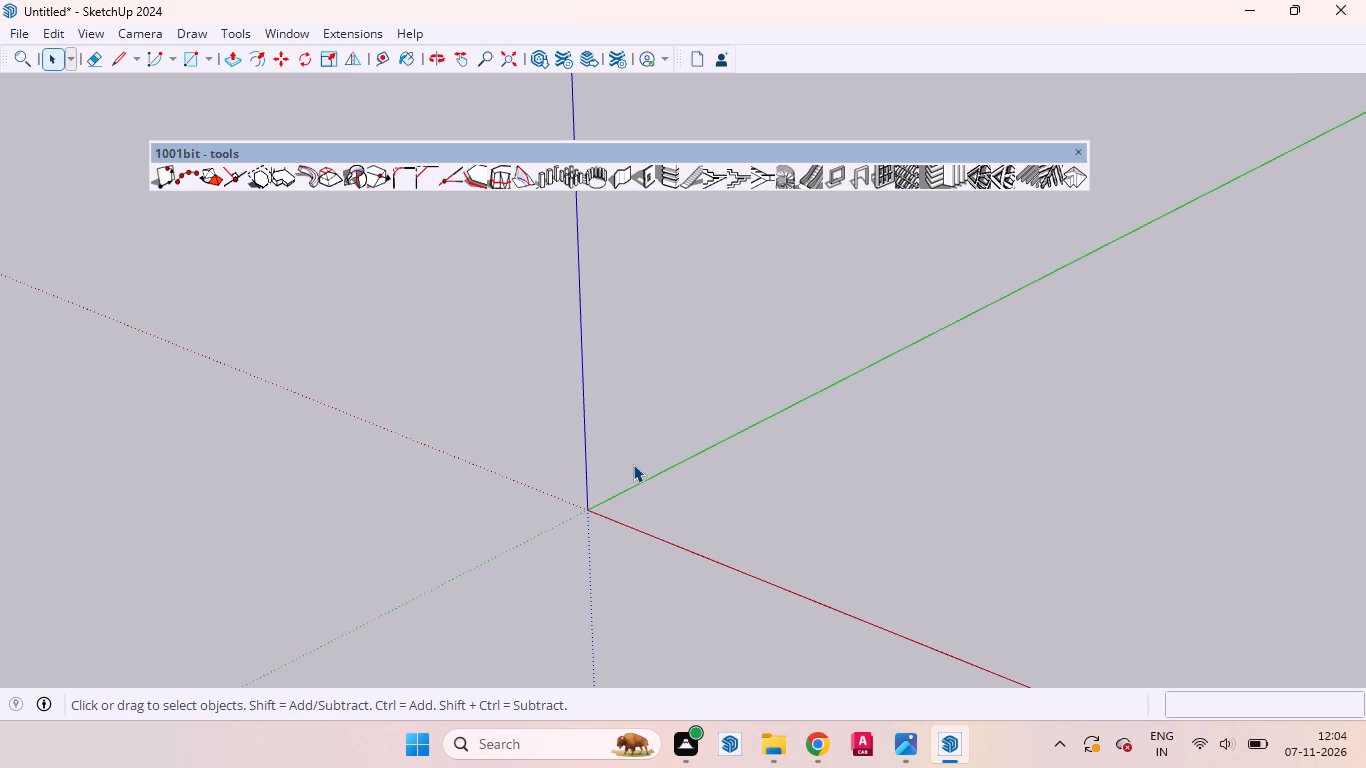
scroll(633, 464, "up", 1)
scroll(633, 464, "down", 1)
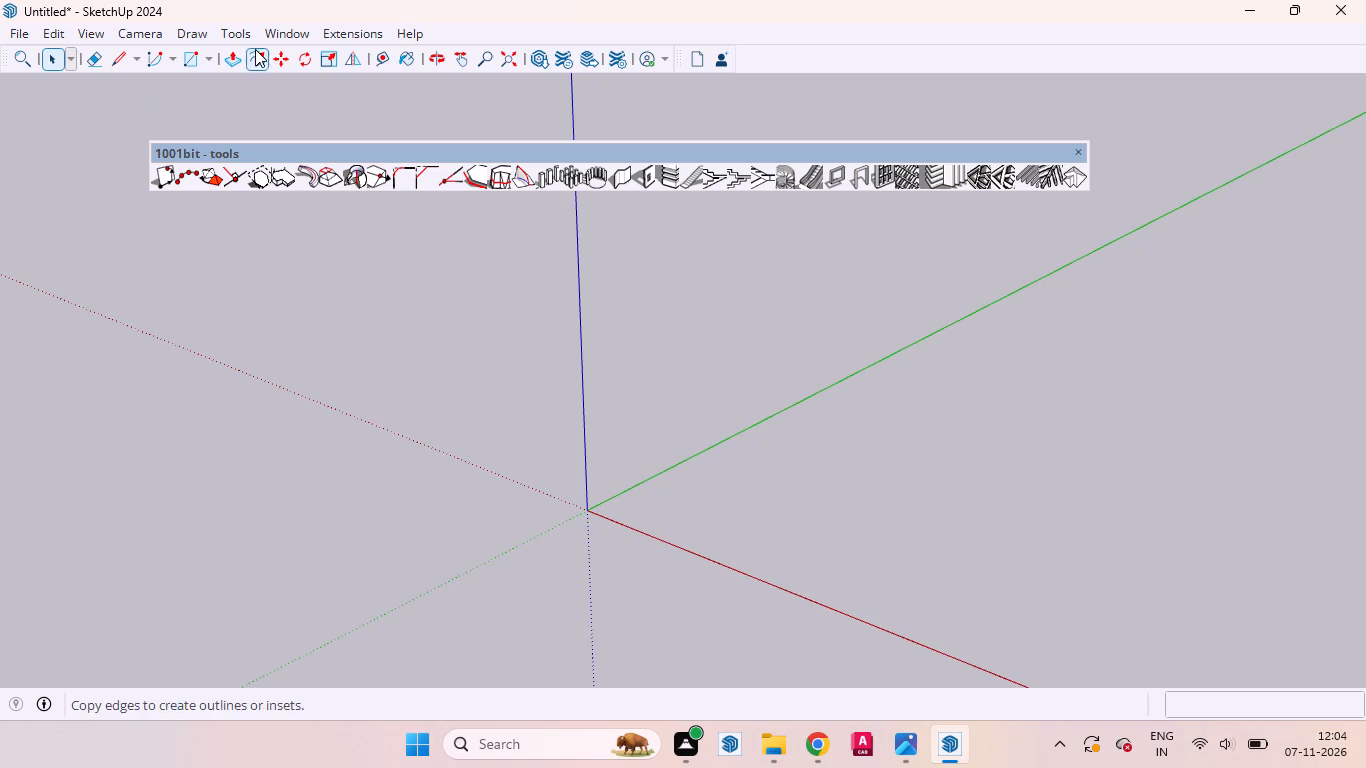
Show the Large Tool Set toolbar in place of the Getting Started toolbar.
right_click(512, 15)
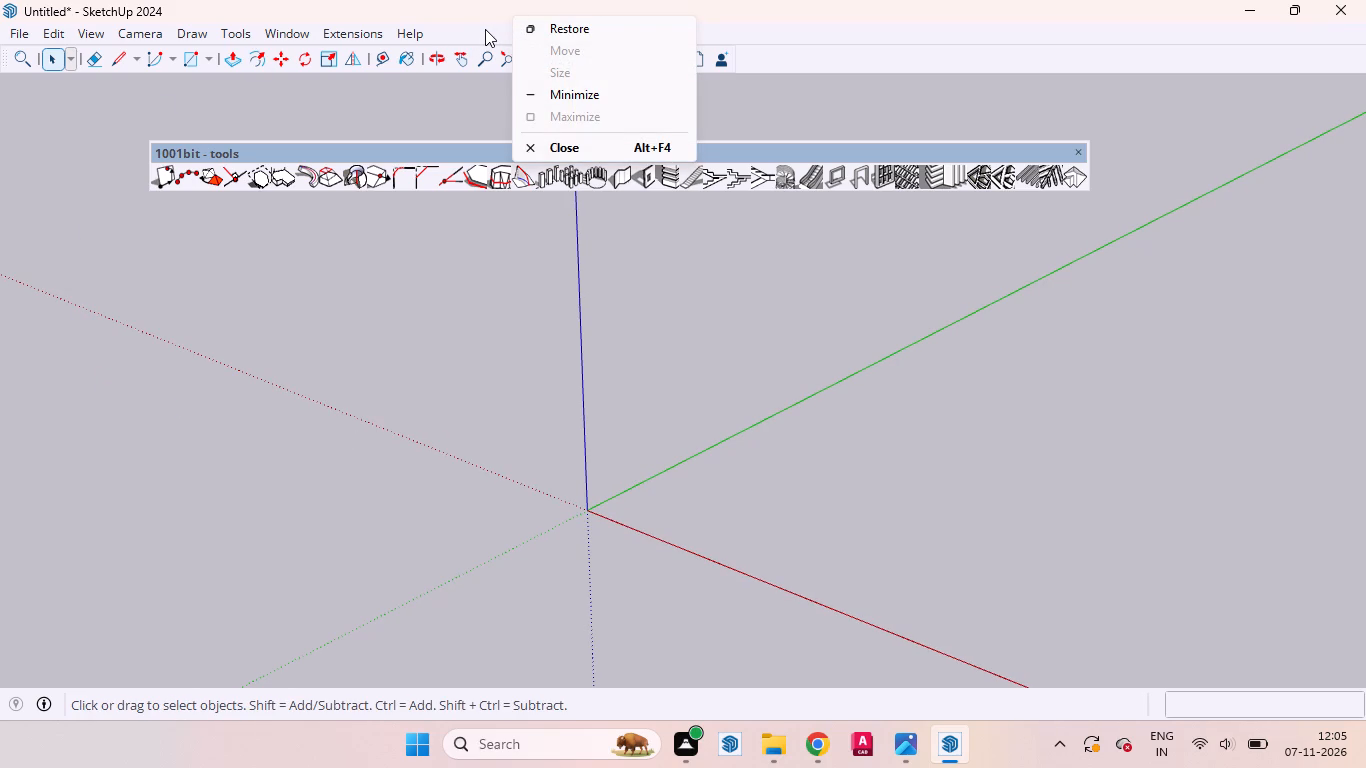
right_click(485, 29)
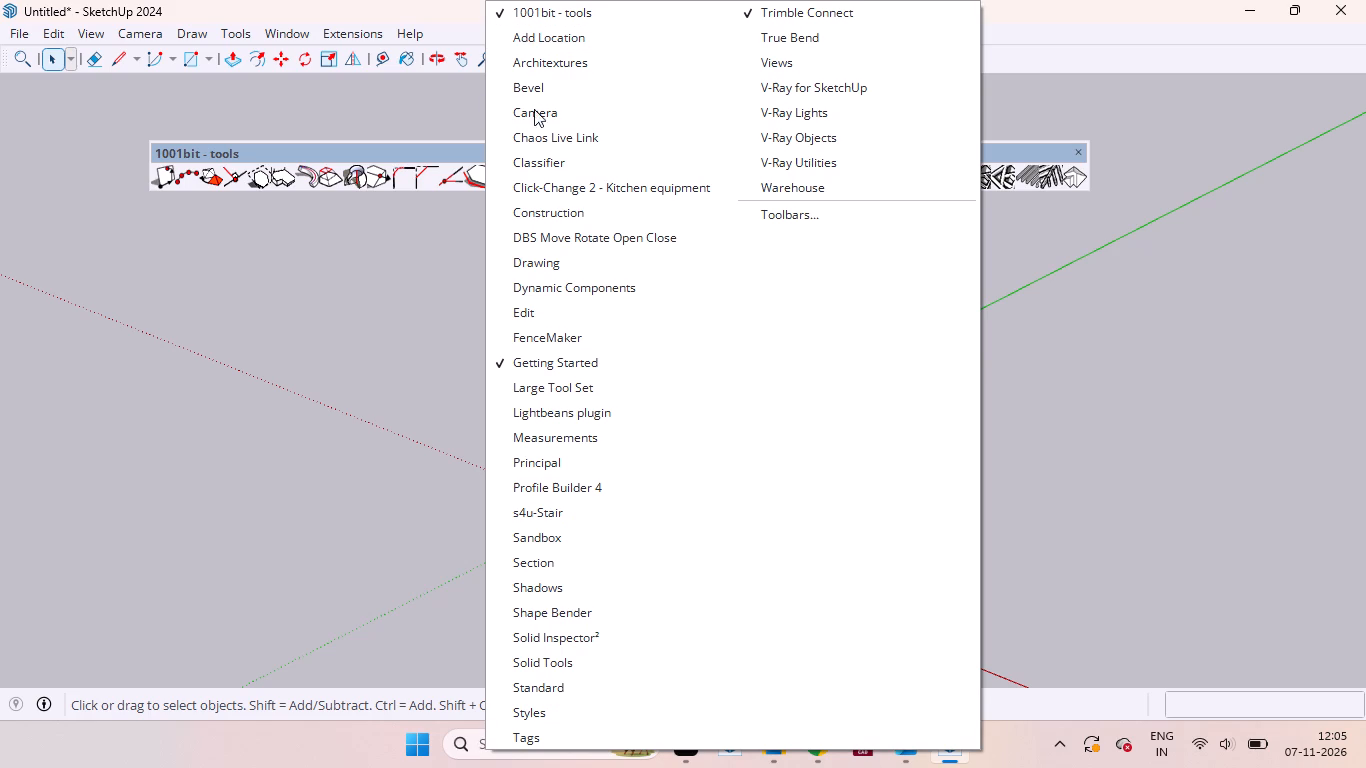
left_click(552, 377)
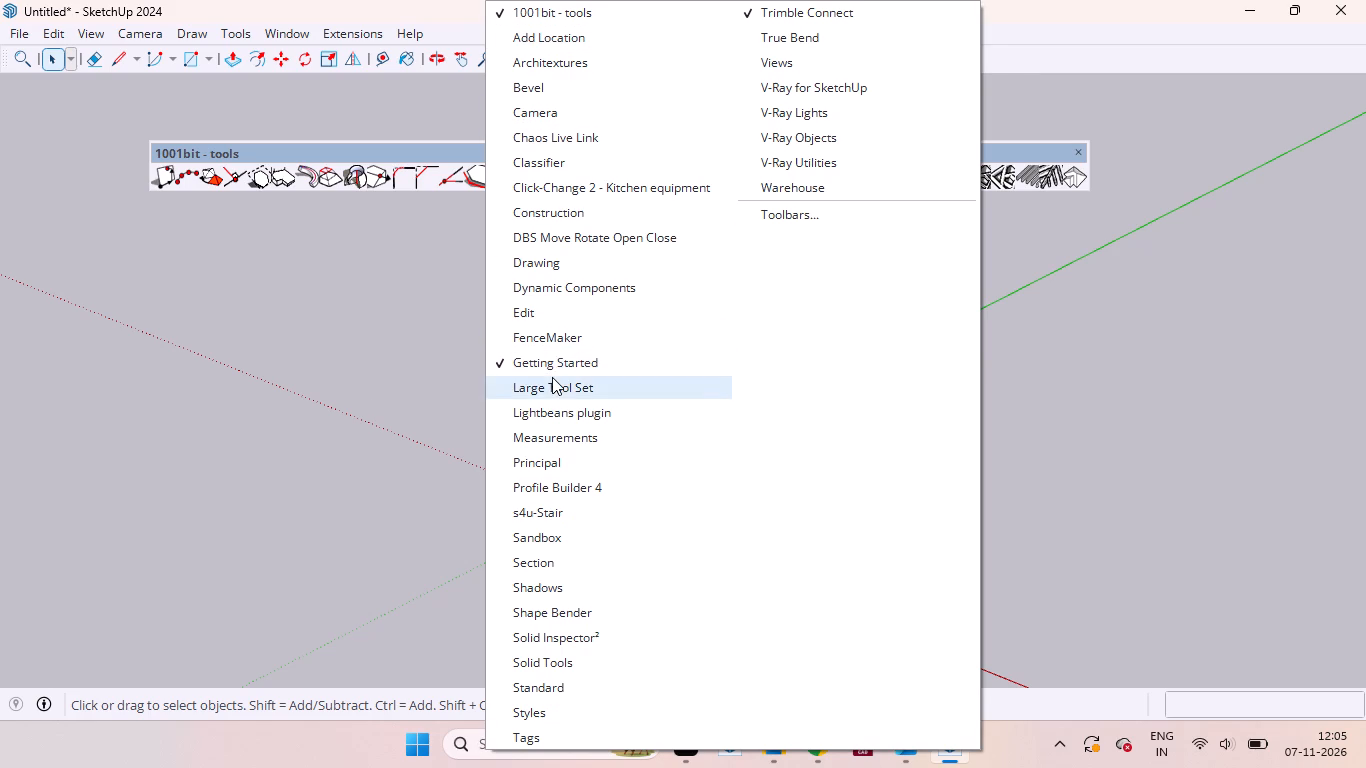
right_click(510, 28)
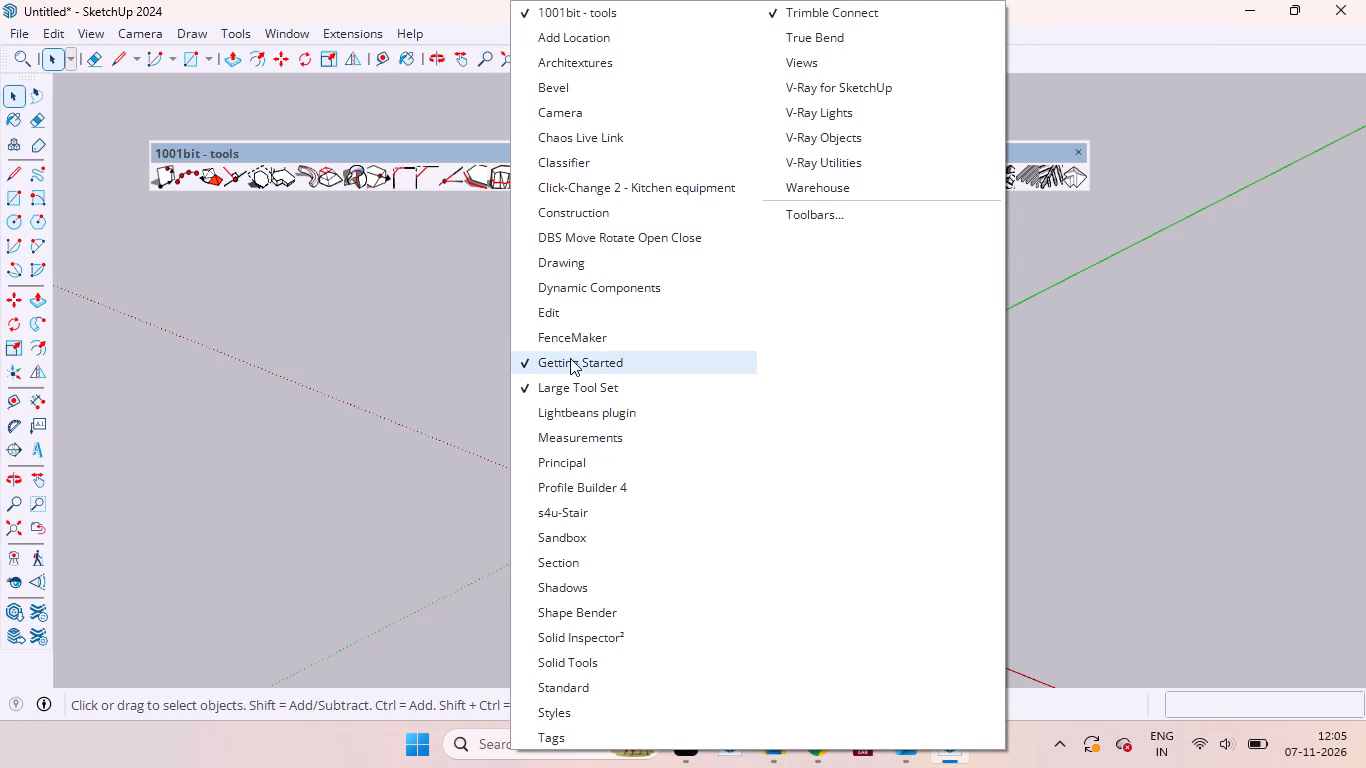
left_click(570, 358)
Draw a 12' by 12' rectangle on the ground plane, starting from the origin.
scroll(604, 355, "down", 8)
middle_click_drag(495, 419, 616, 538)
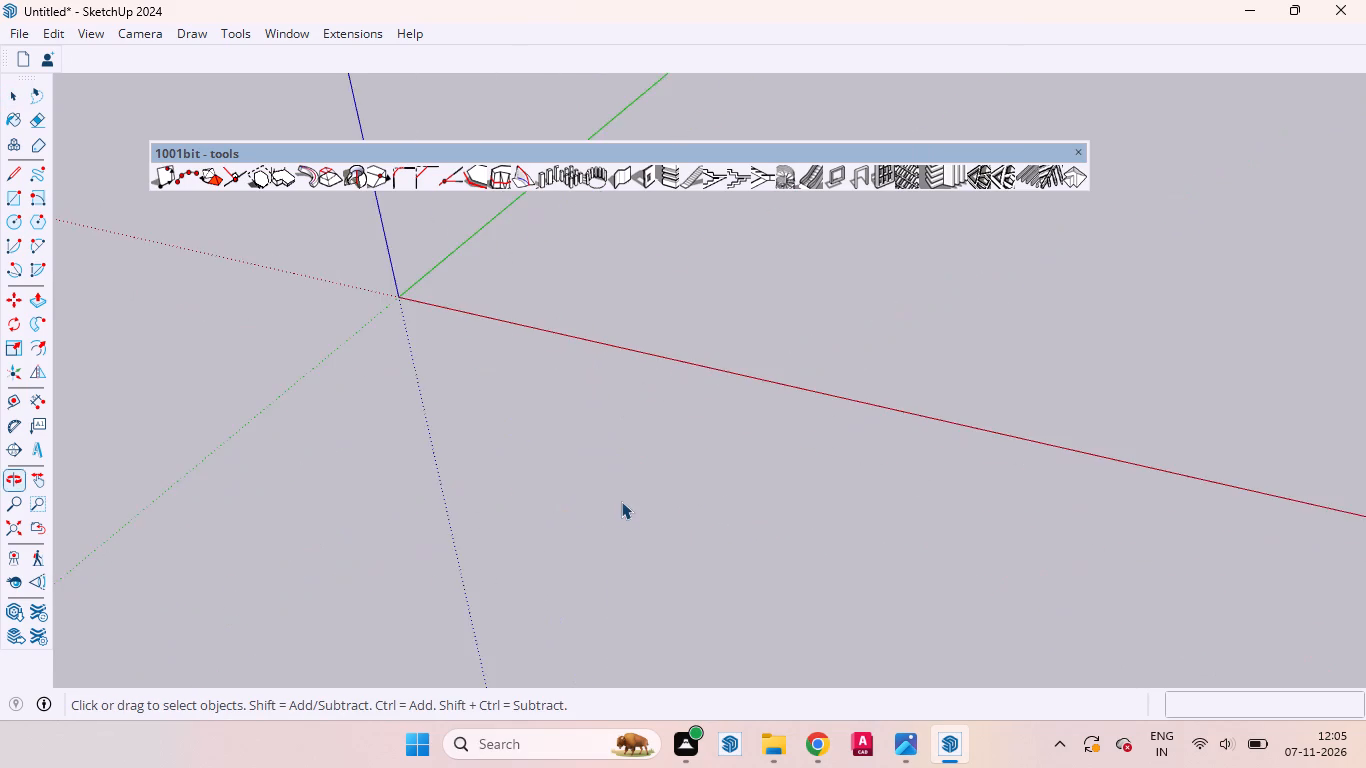
scroll(644, 489, "down", 14)
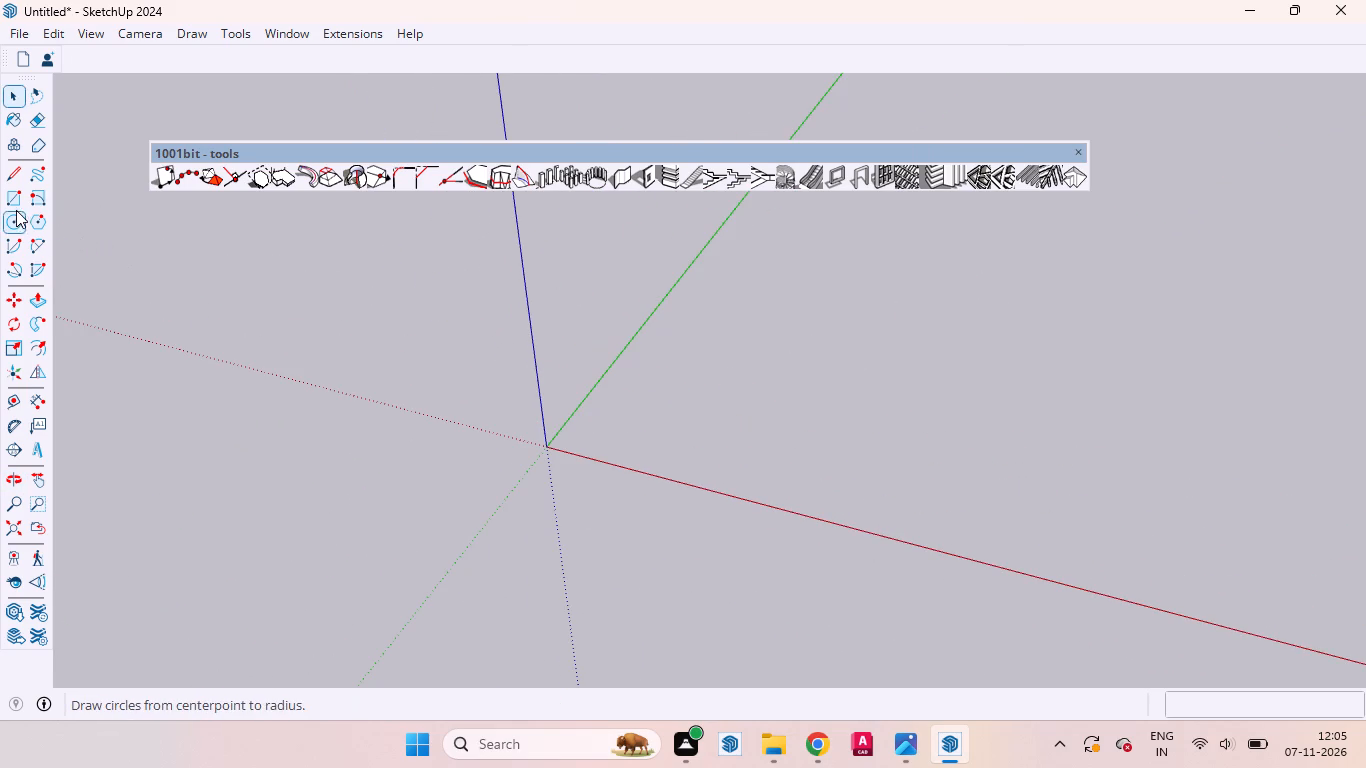
left_click(14, 206)
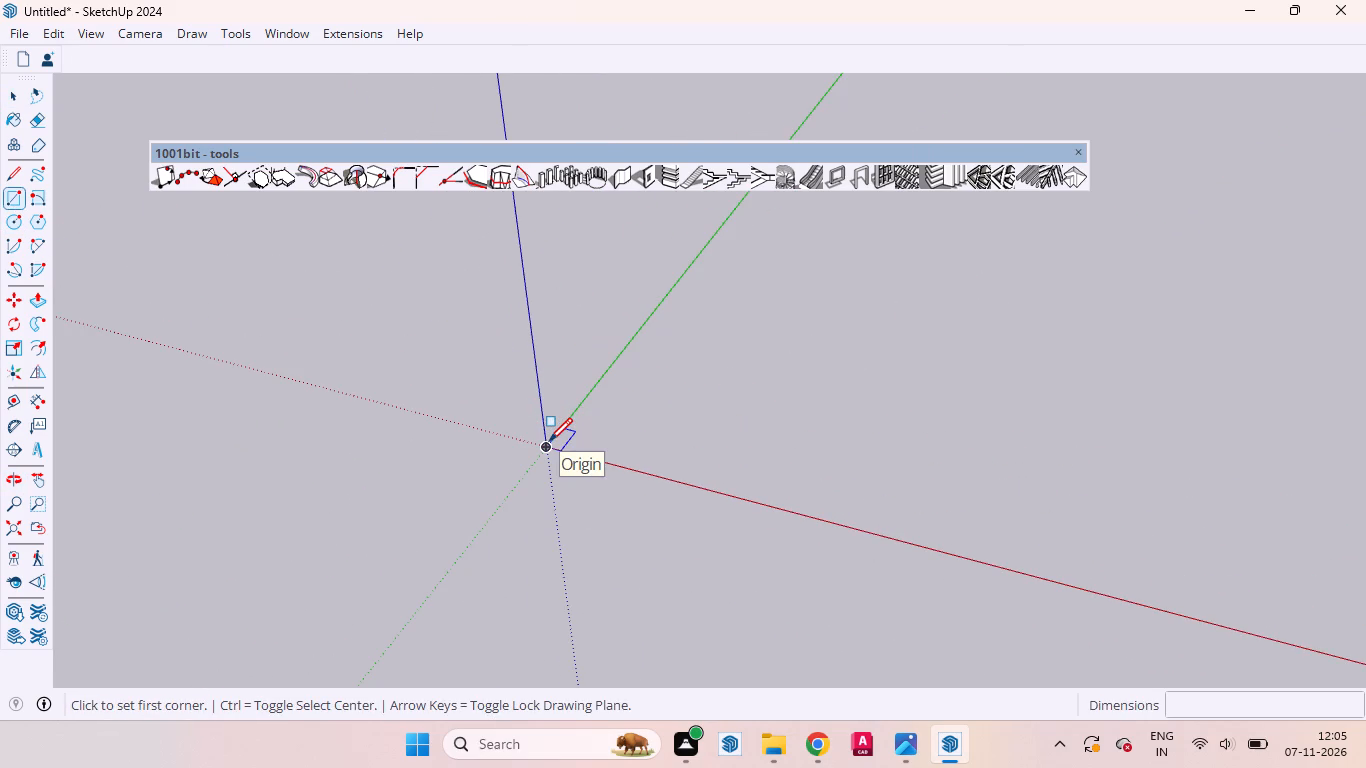
left_click(549, 441)
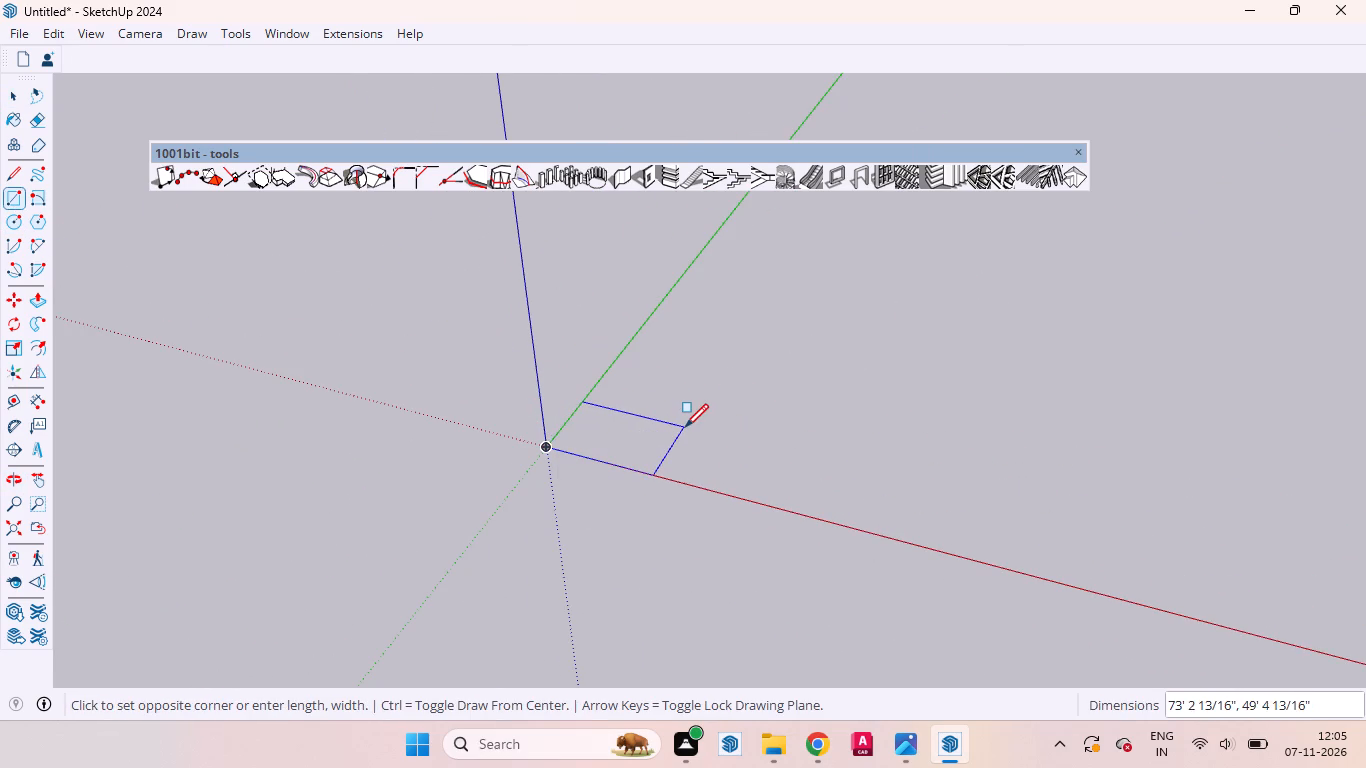
type("12")
key("apostrophe")
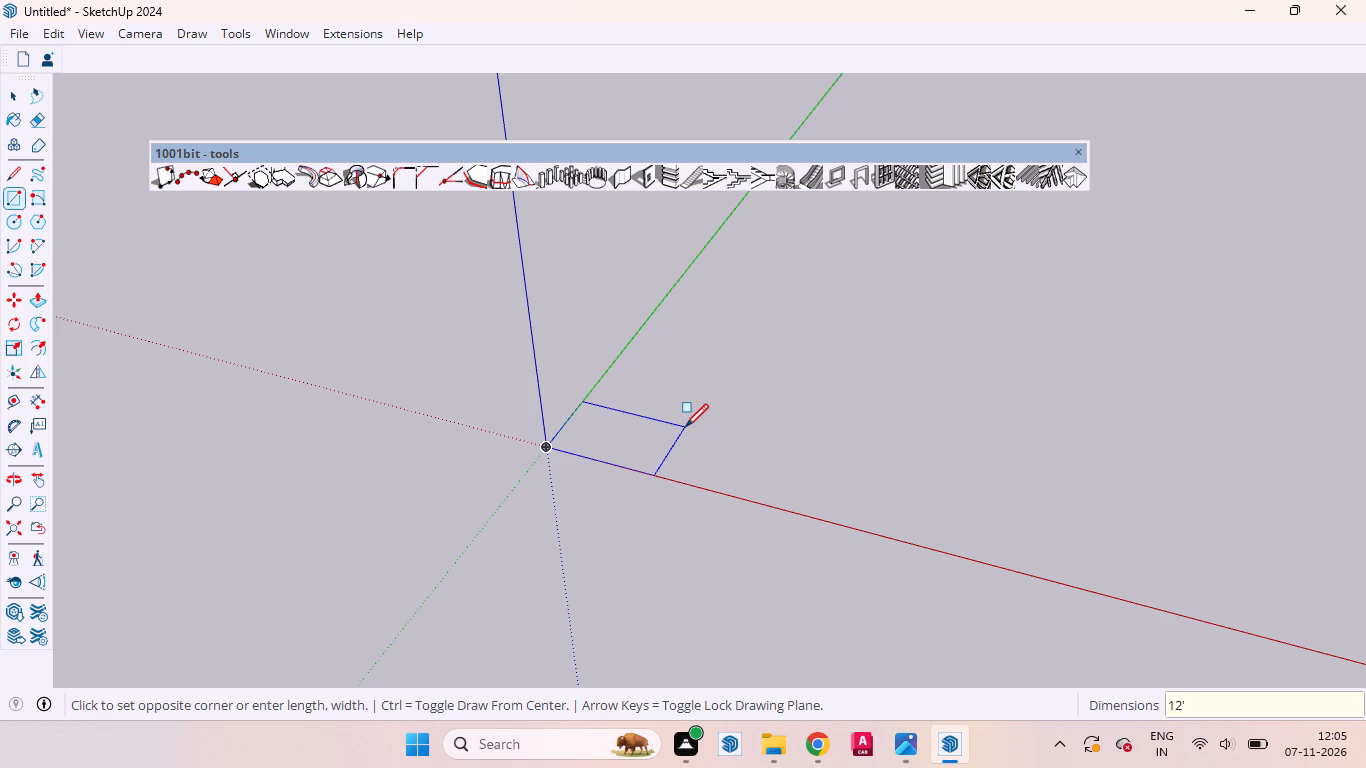
key("comma")
key("1")
type("2'")
key("Return")
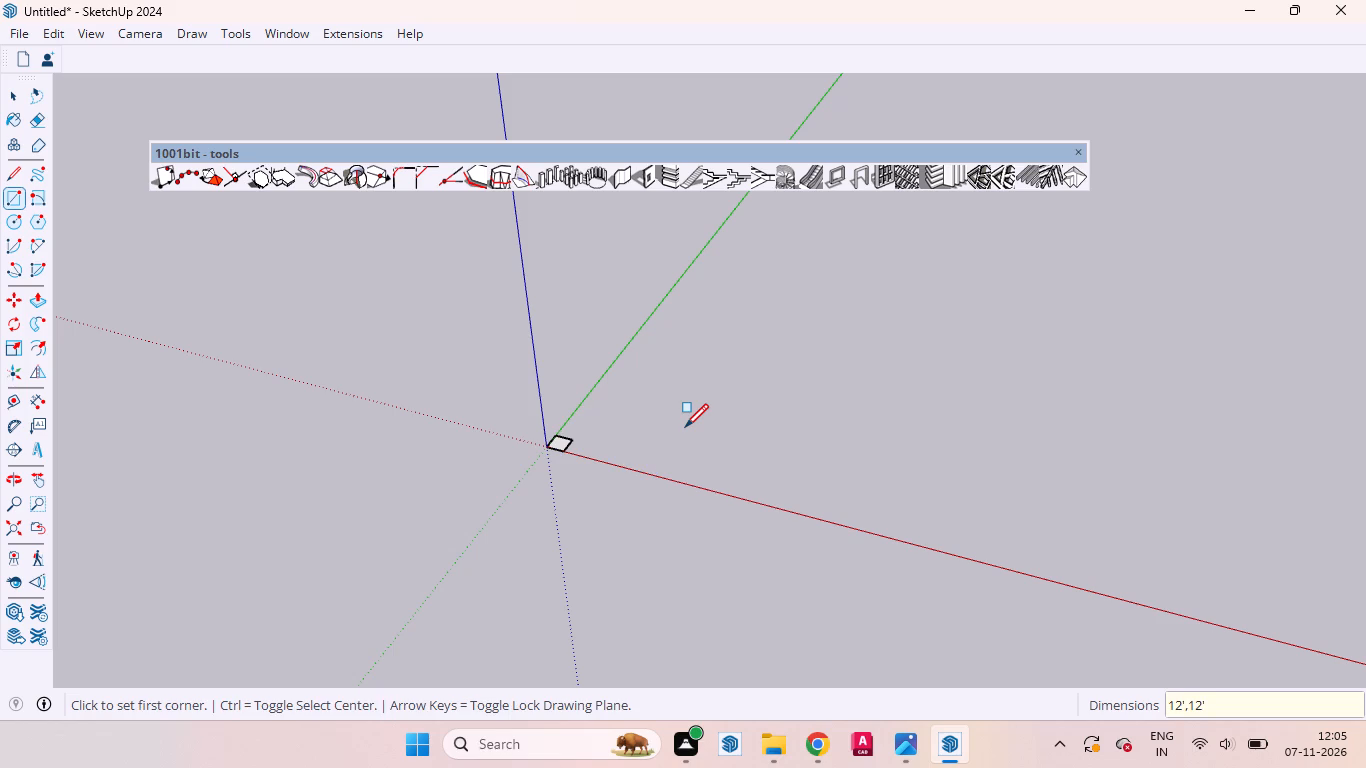
key("space")
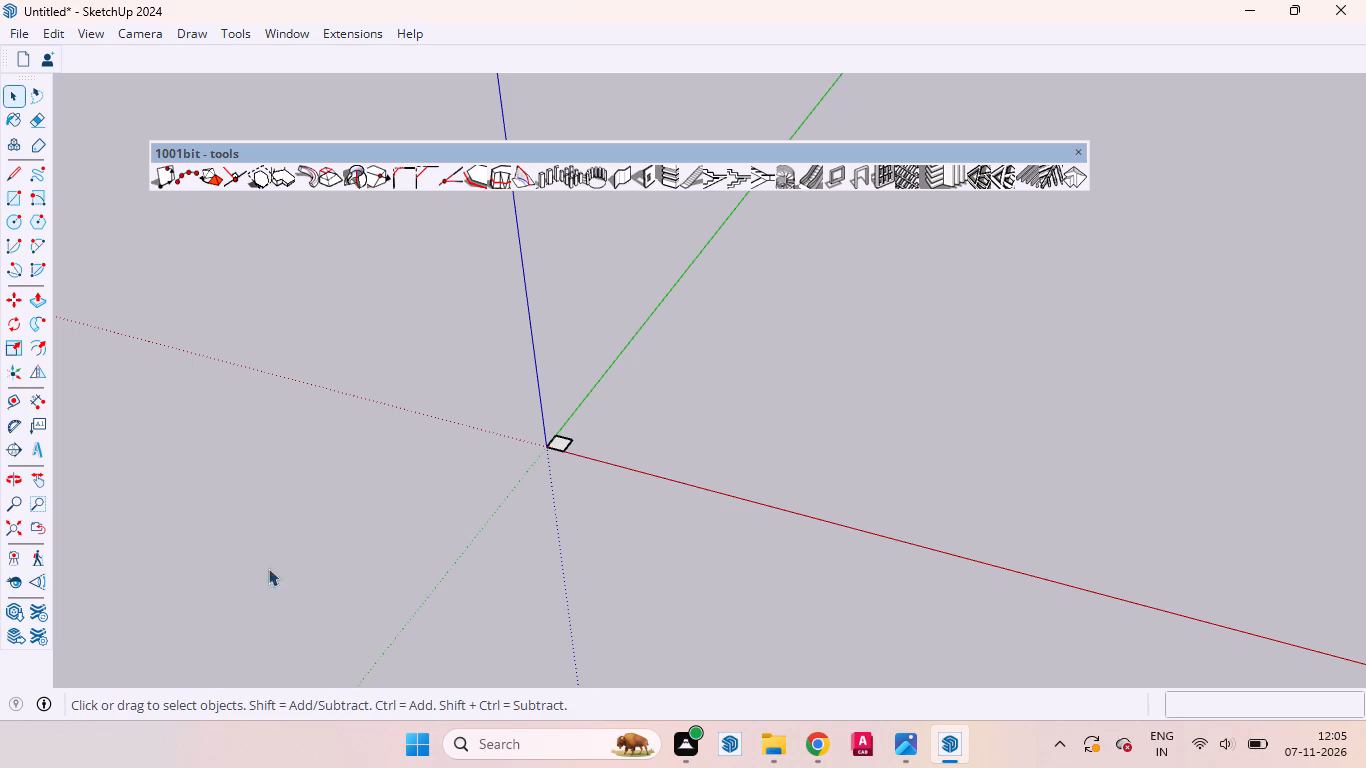
Push/Pull the square face up 6" to form a slab.
scroll(404, 433, "up", 13)
scroll(732, 481, "up", 3)
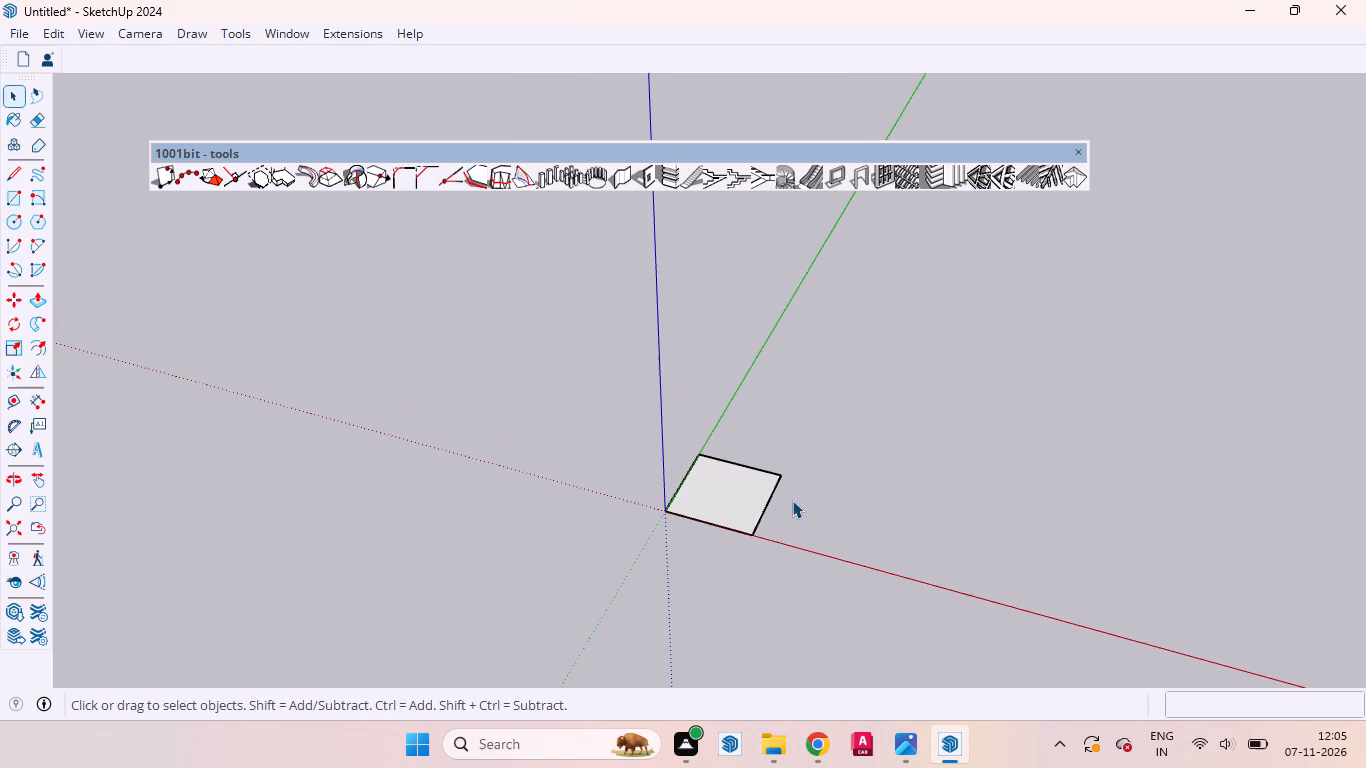
middle_click_drag(791, 506, 776, 532)
scroll(845, 504, "down", 5)
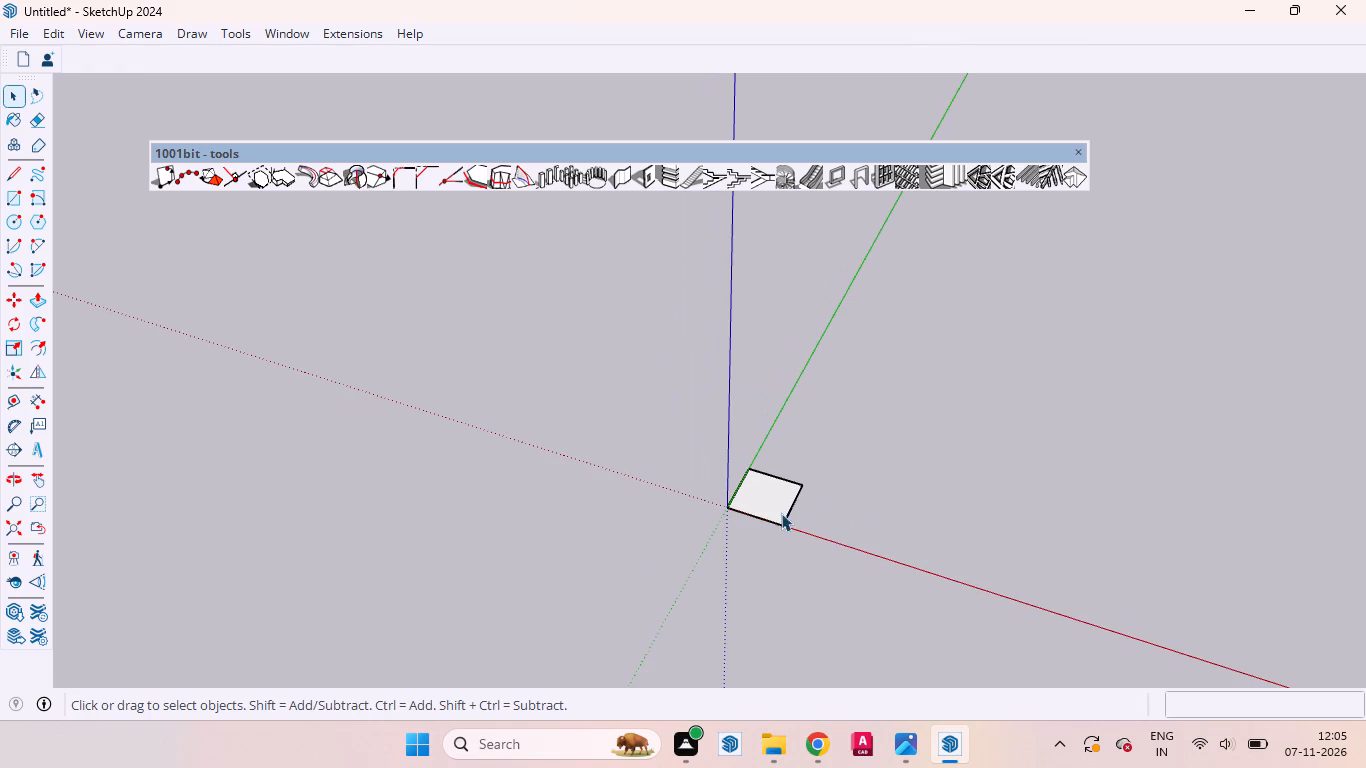
scroll(741, 471, "up", 7)
scroll(779, 462, "down", 1)
scroll(780, 462, "up", 3)
left_click(774, 546)
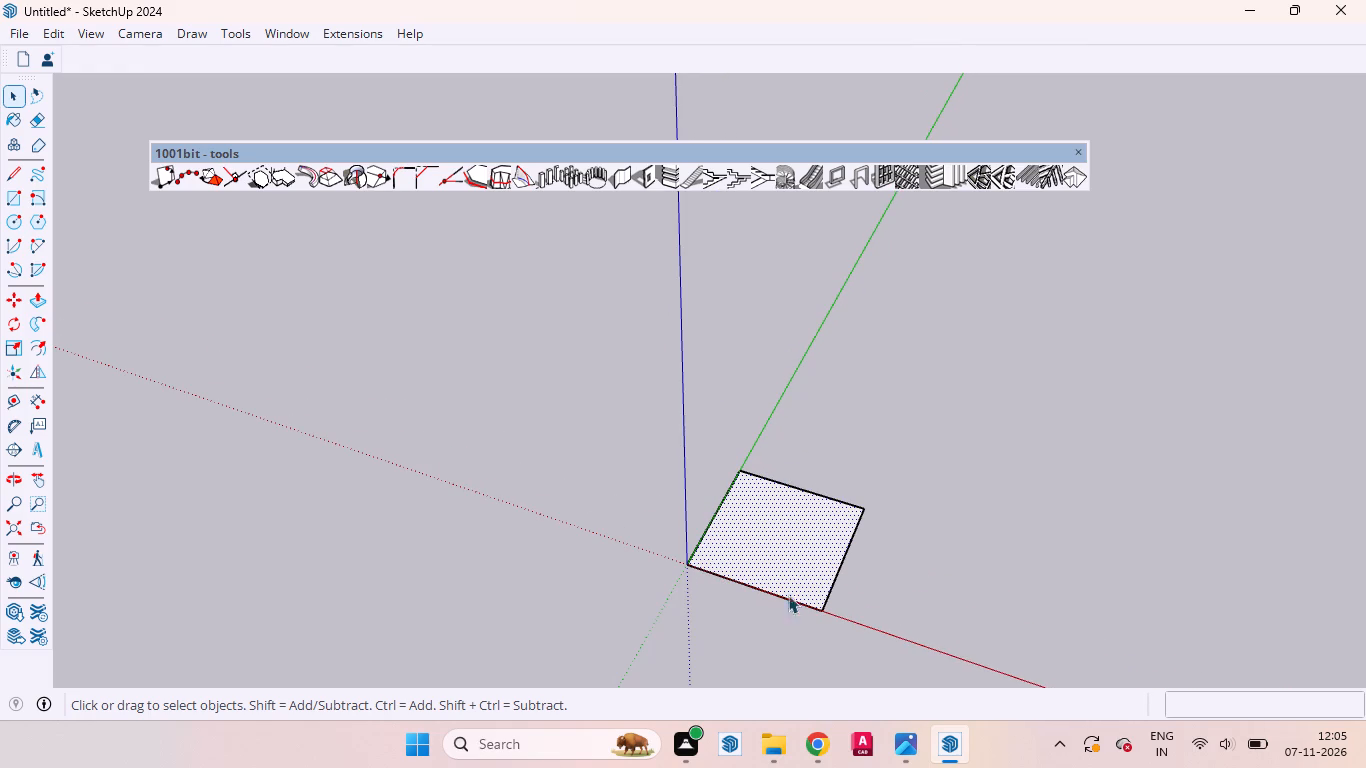
key("p")
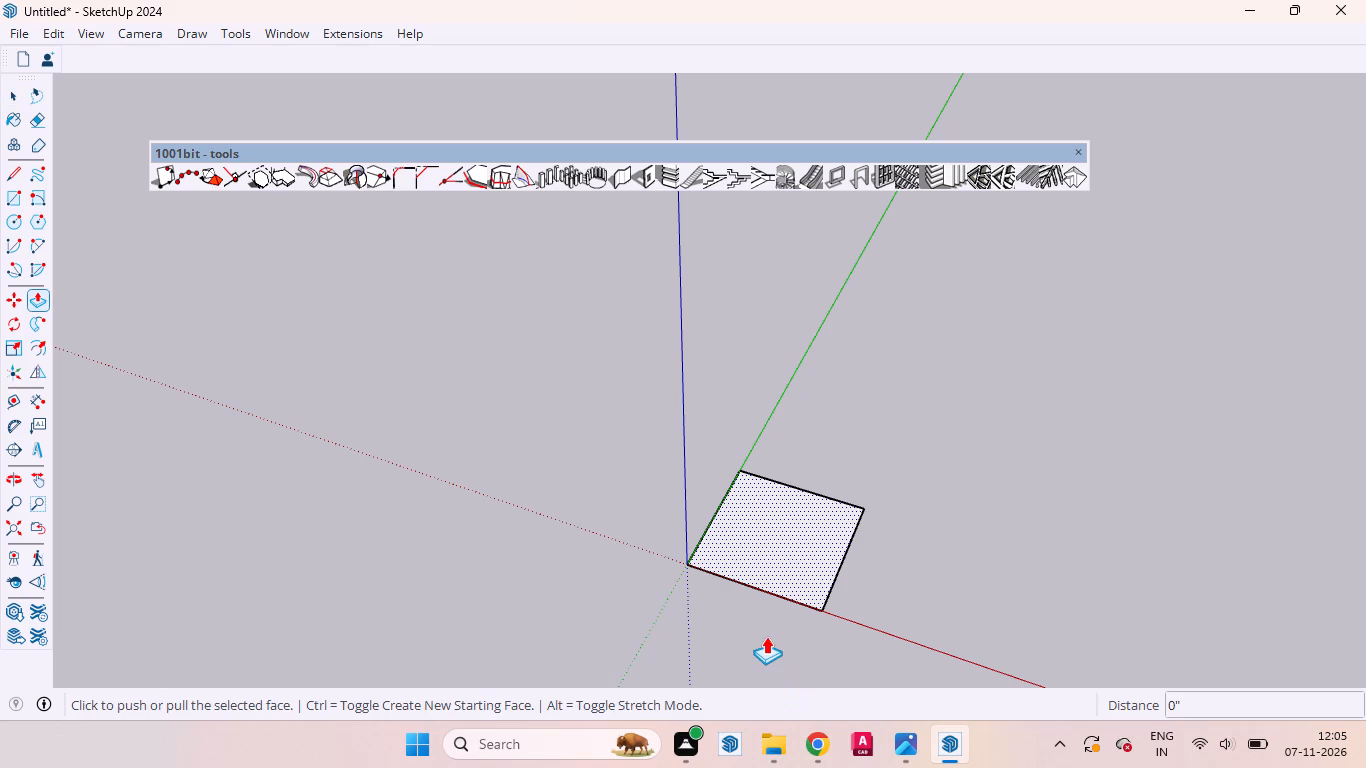
scroll(749, 615, "up", 4)
left_click_drag(801, 553, 801, 532)
key("6")
key("Return")
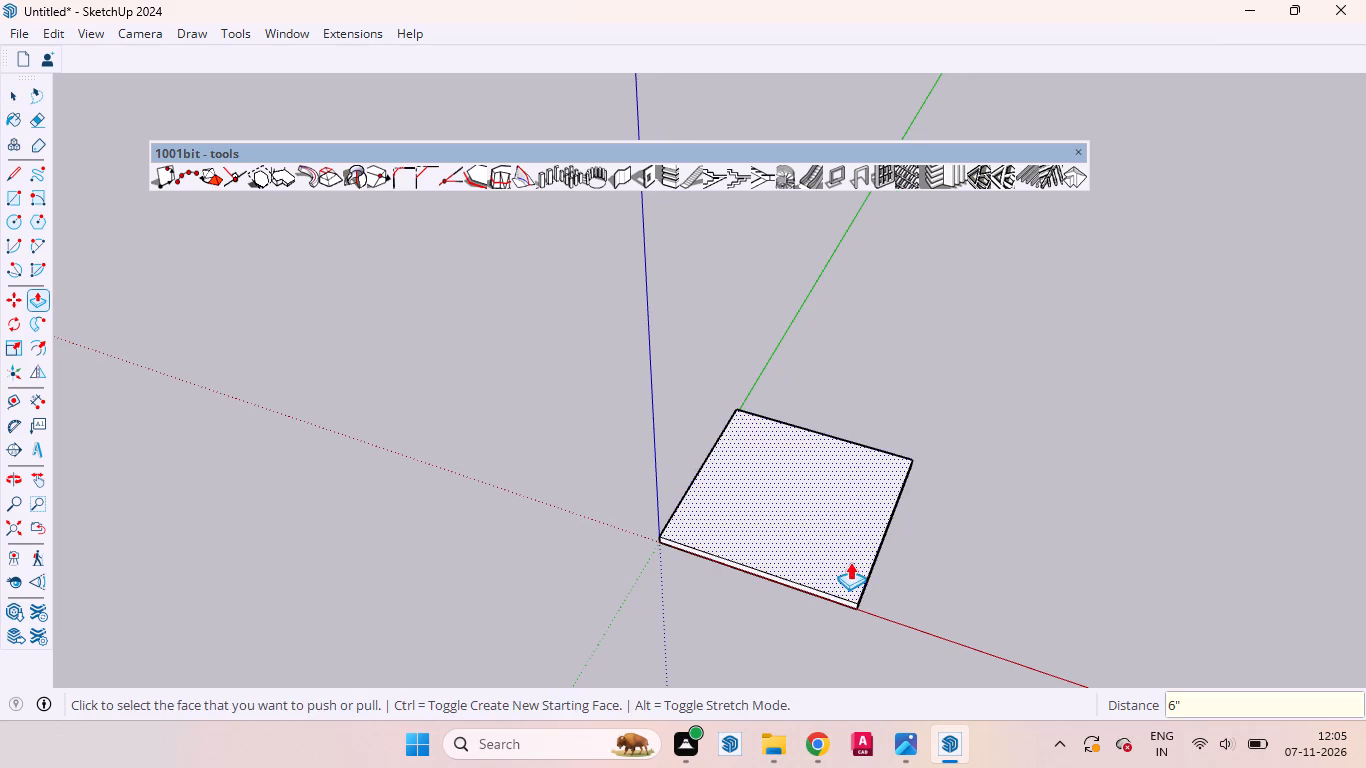
Select all of the slab's connected geometry and make it a group.
key("space")
triple_click(835, 568)
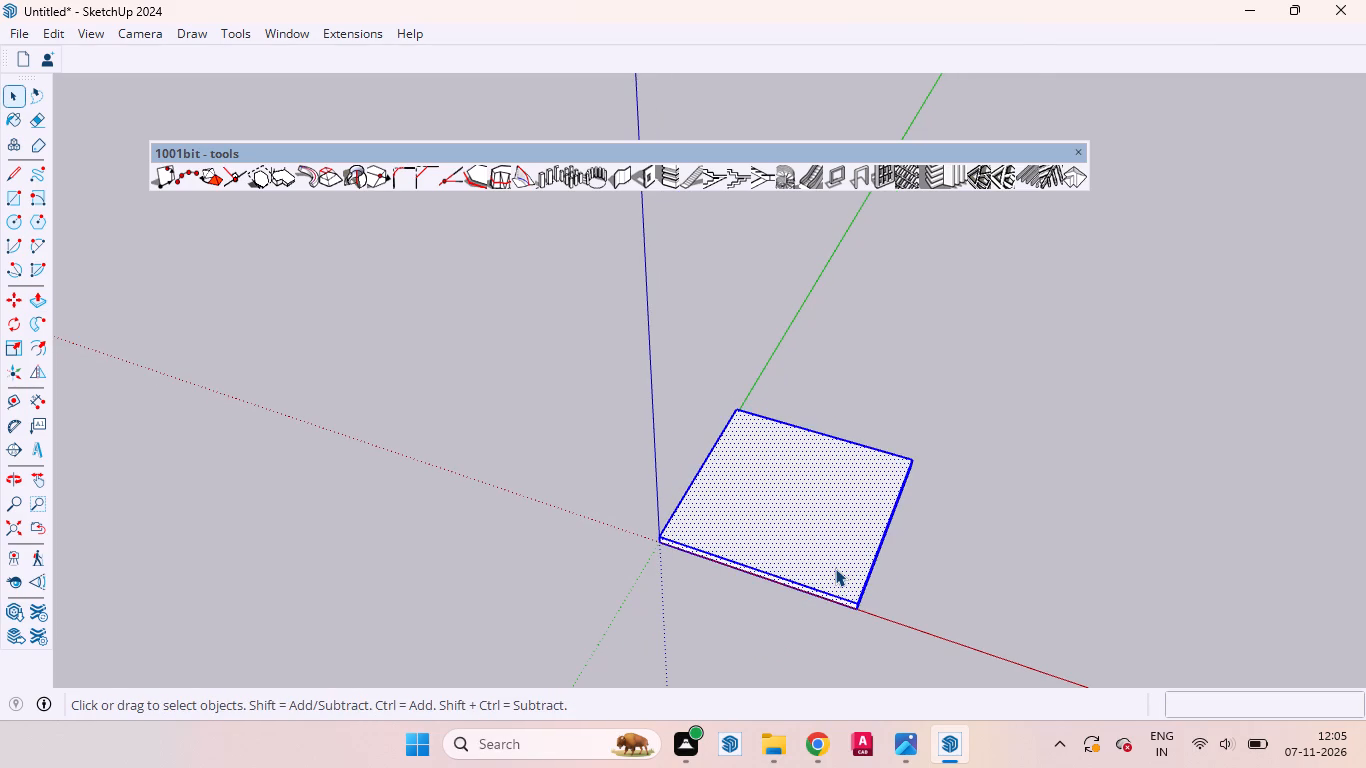
right_click(835, 568)
left_click(875, 243)
left_click(960, 518)
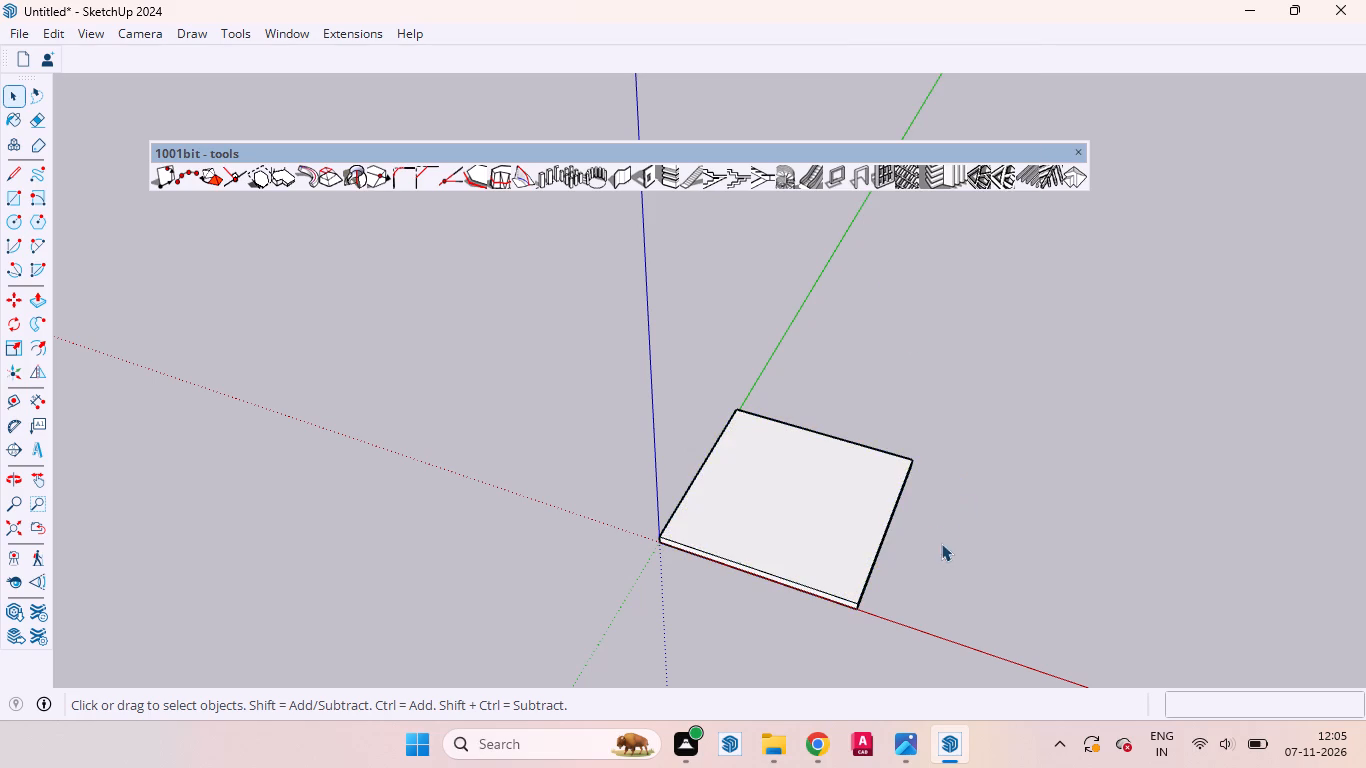
Examine the grouped slab from low and high viewing angles.
middle_click_drag(941, 543, 771, 394)
left_click(783, 542)
middle_click_drag(738, 571, 1337, 441)
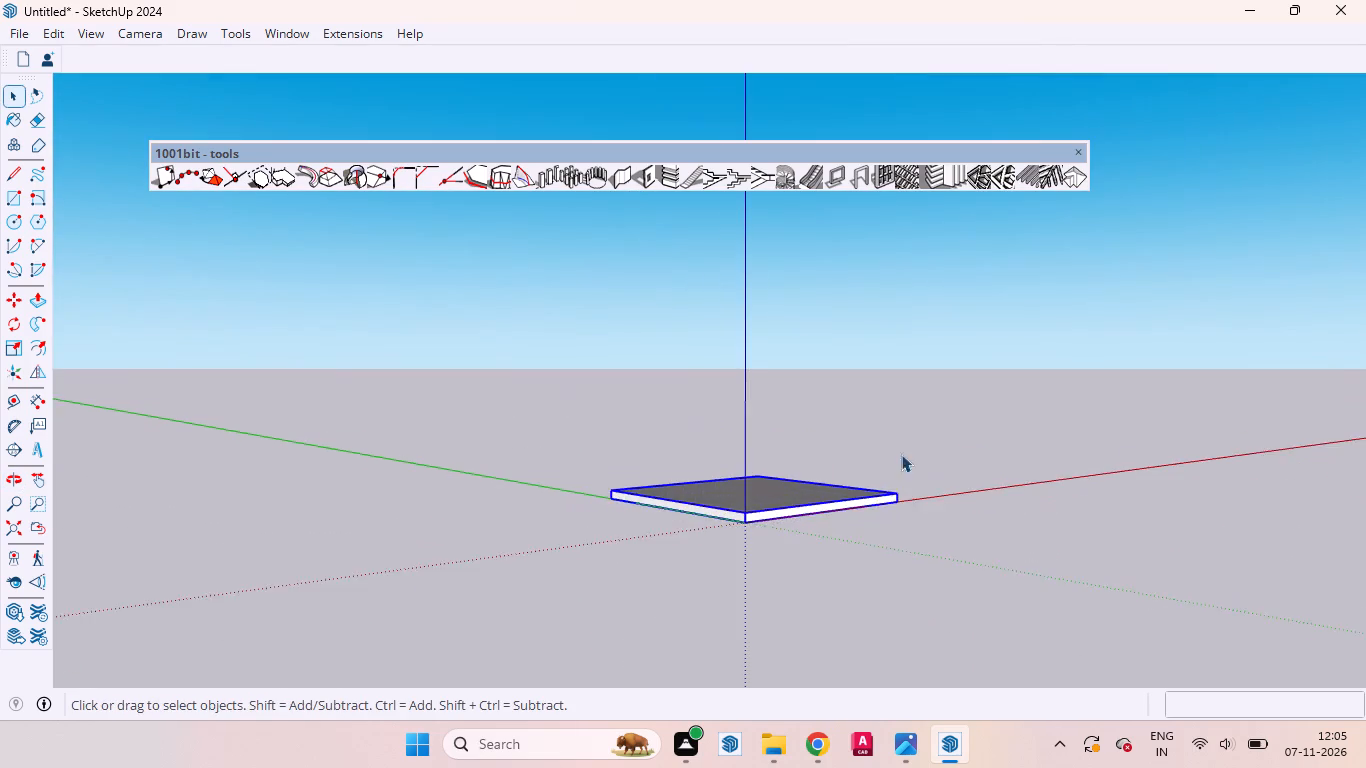
scroll(745, 466, "up", 7)
middle_click_drag(735, 568, 332, 642)
scroll(864, 477, "down", 6)
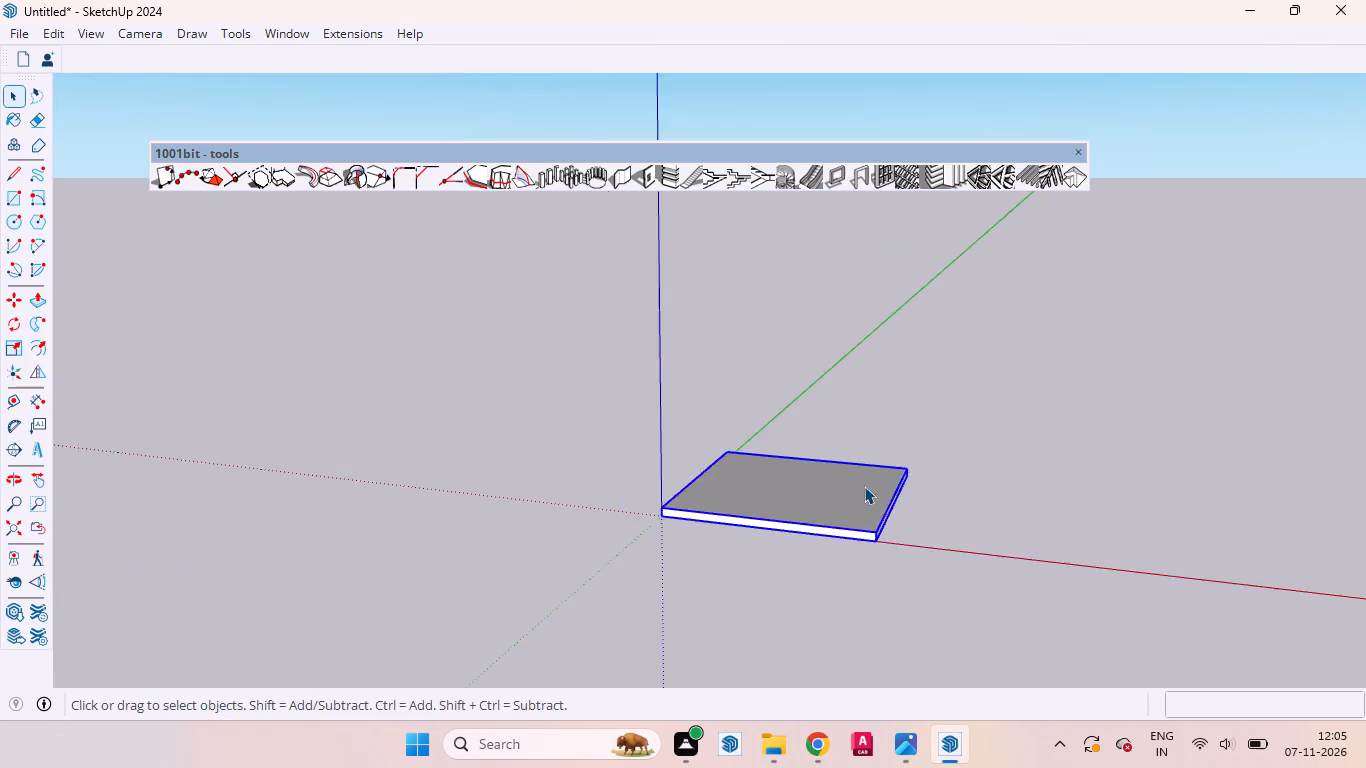
scroll(864, 486, "down", 6)
middle_click_drag(874, 489, 861, 694)
scroll(861, 675, "up", 1)
left_click(916, 462)
Check the length of the slab's edge along the green axis with the Dimension tool.
scroll(813, 428, "up", 9)
middle_click_drag(783, 482, 795, 580)
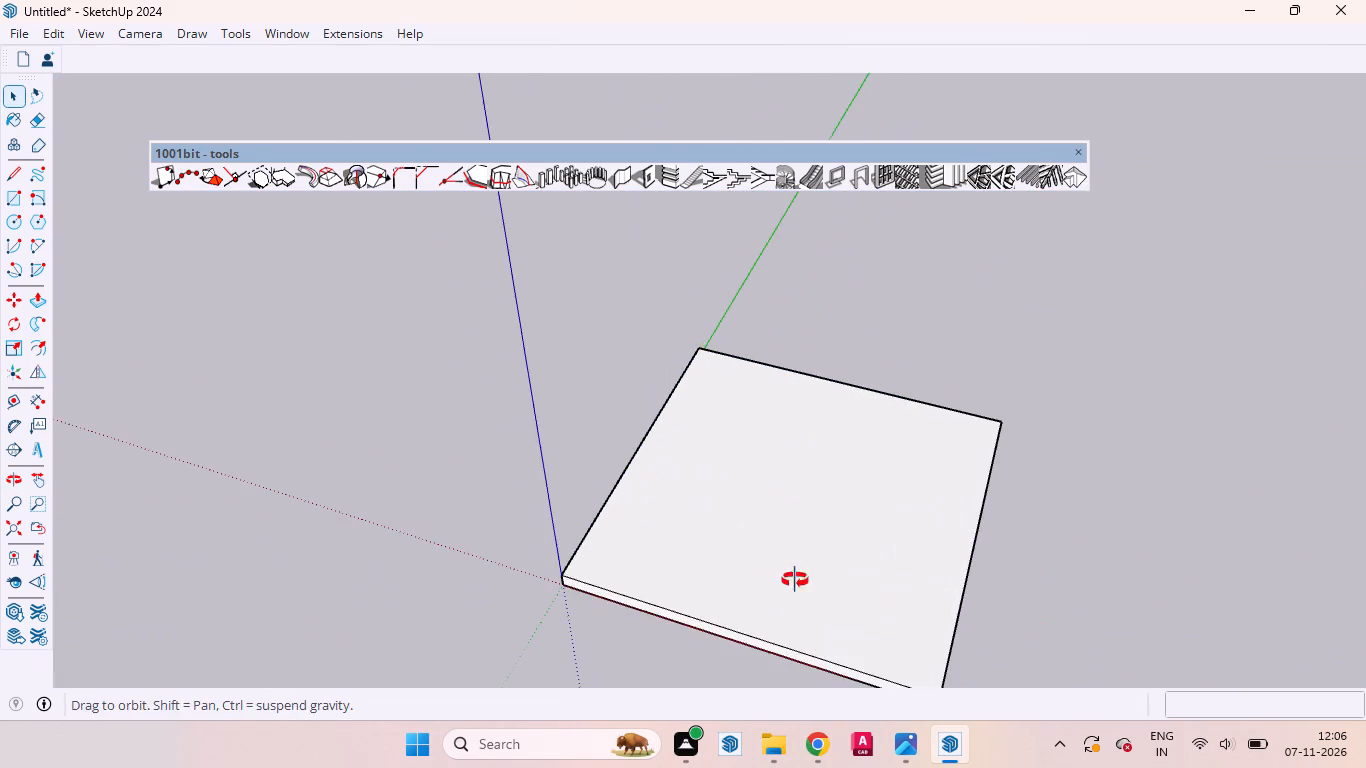
middle_click_drag(795, 580, 814, 644)
key("d")
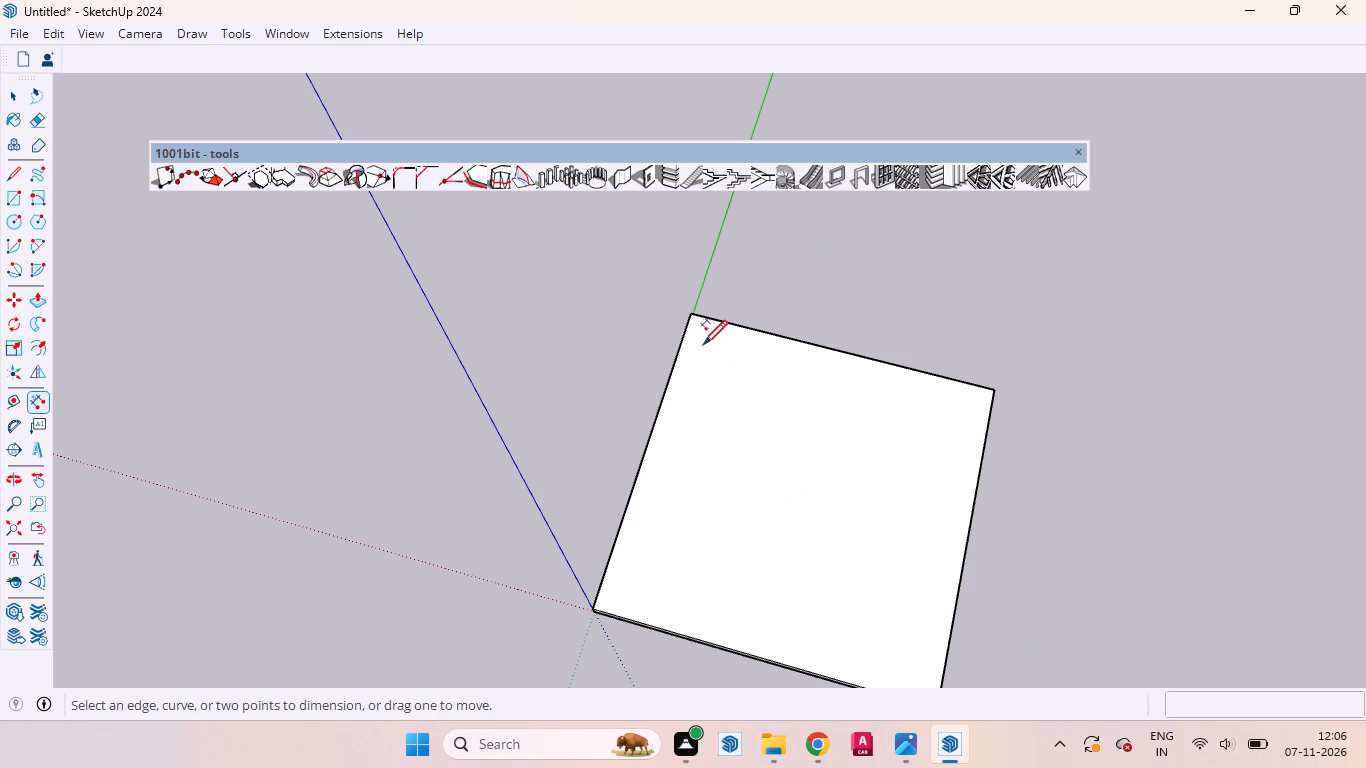
left_click(690, 310)
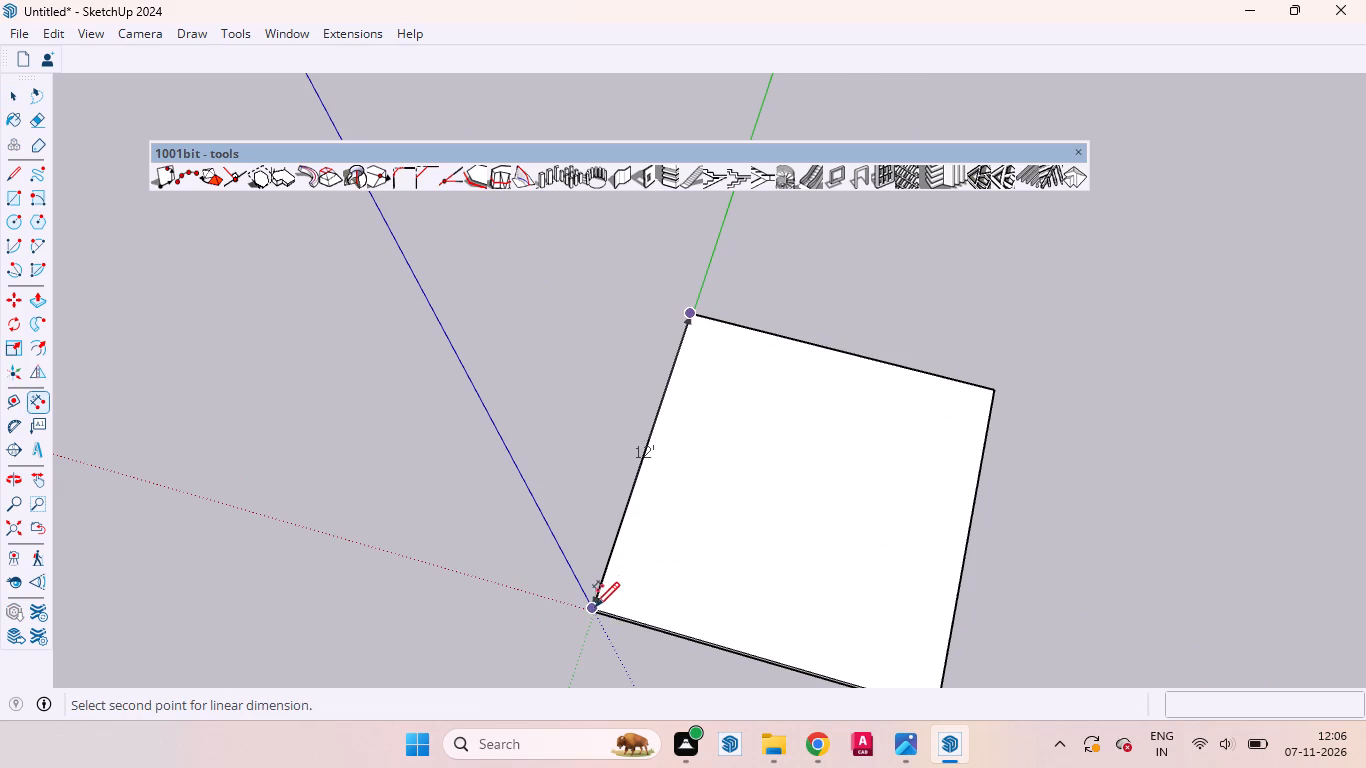
key("space")
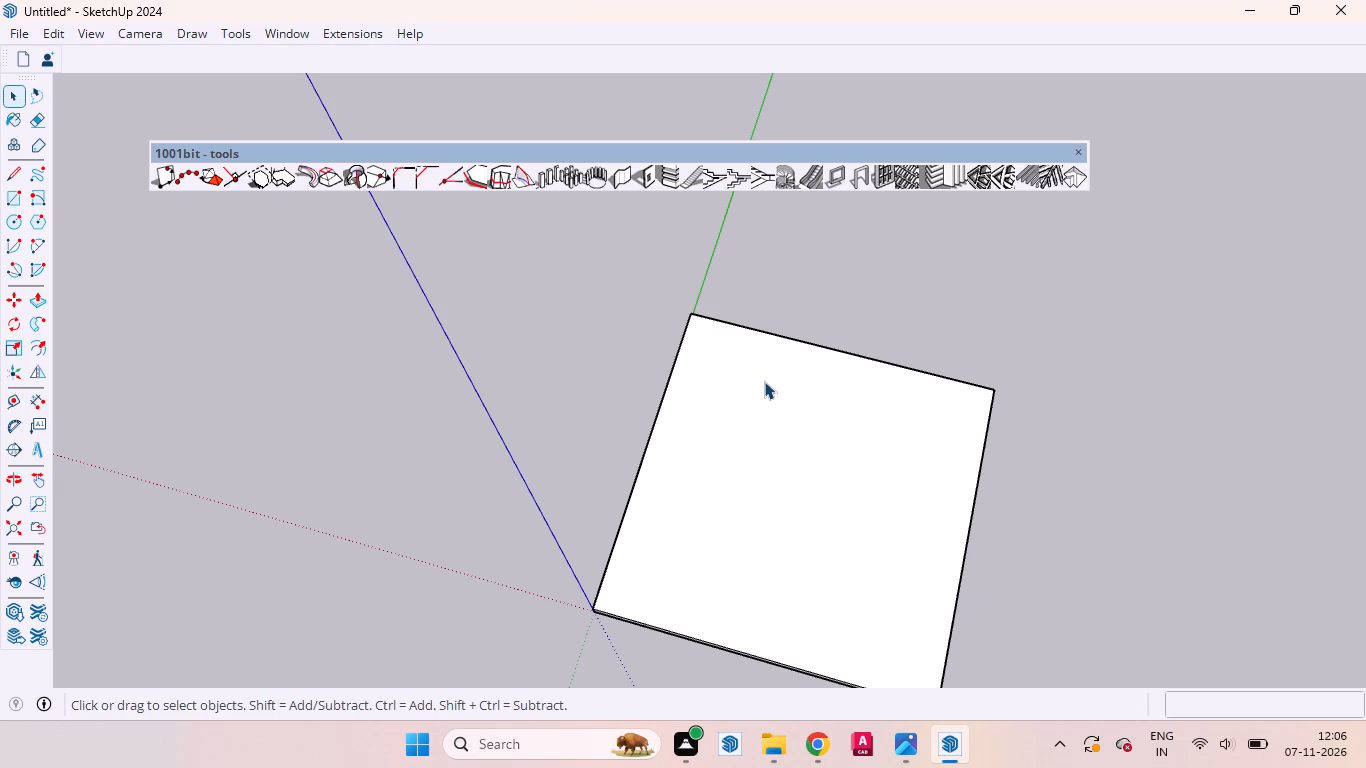
Place a guide on the slab 4.5" inside the edge opposite the green axis, using the Tape Measure.
scroll(764, 381, "down", 4)
scroll(798, 328, "up", 3)
left_click(794, 492)
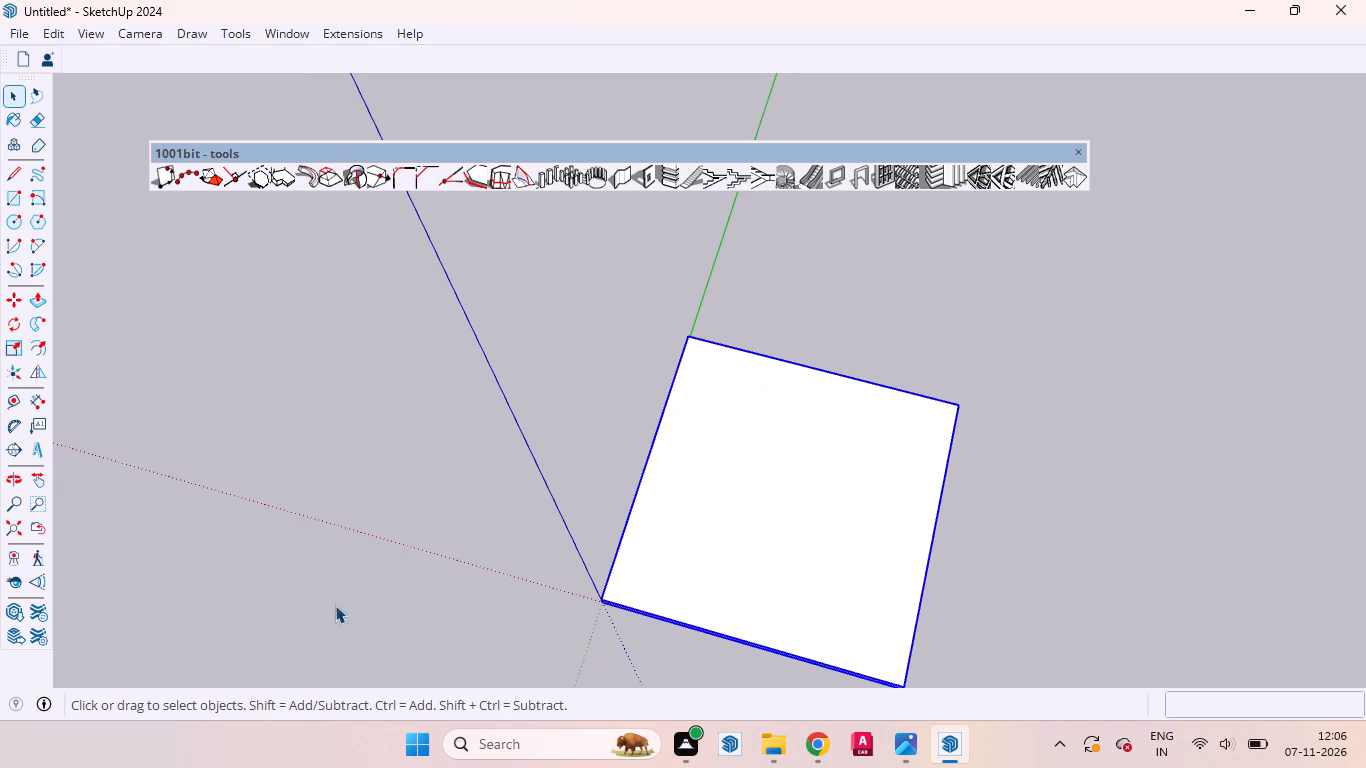
scroll(784, 535, "up", 4)
scroll(768, 524, "down", 1)
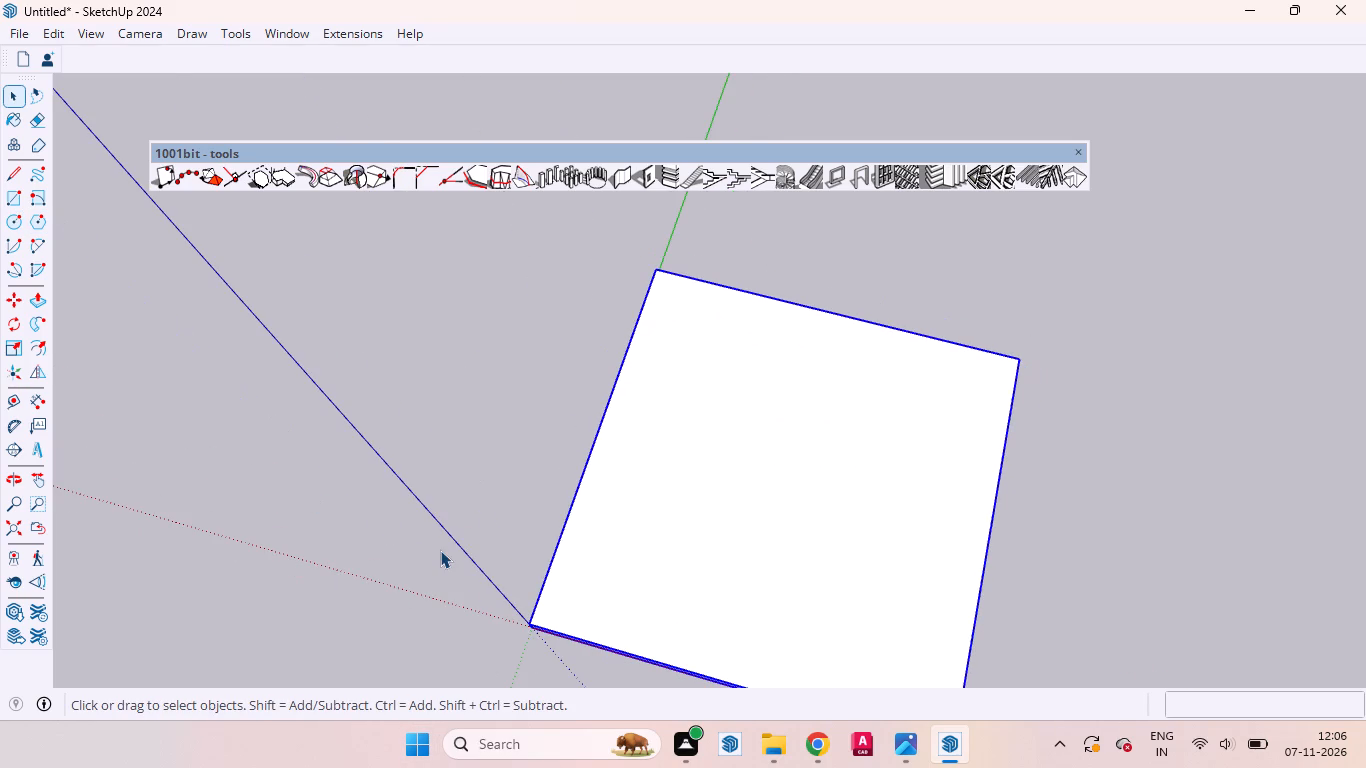
key("t")
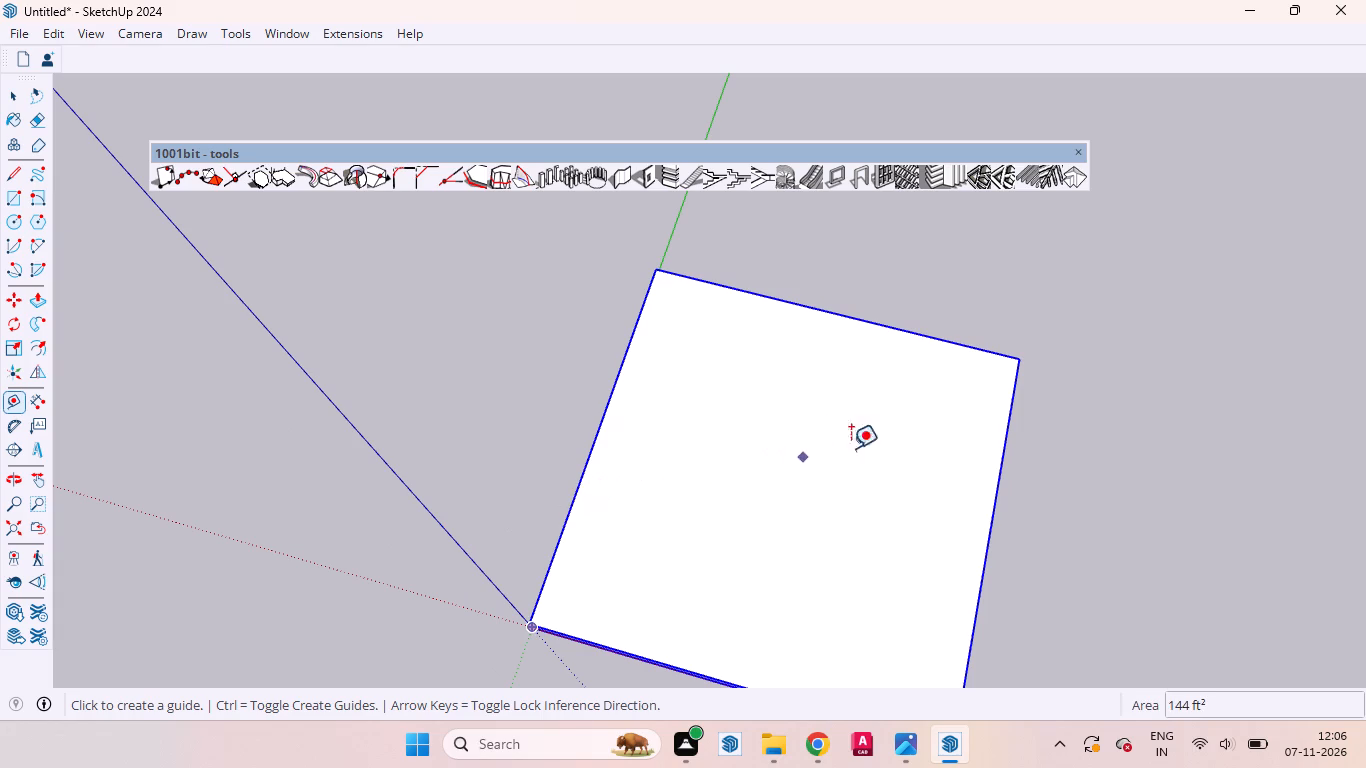
scroll(999, 446, "up", 5)
scroll(925, 346, "down", 6)
scroll(958, 440, "up", 5)
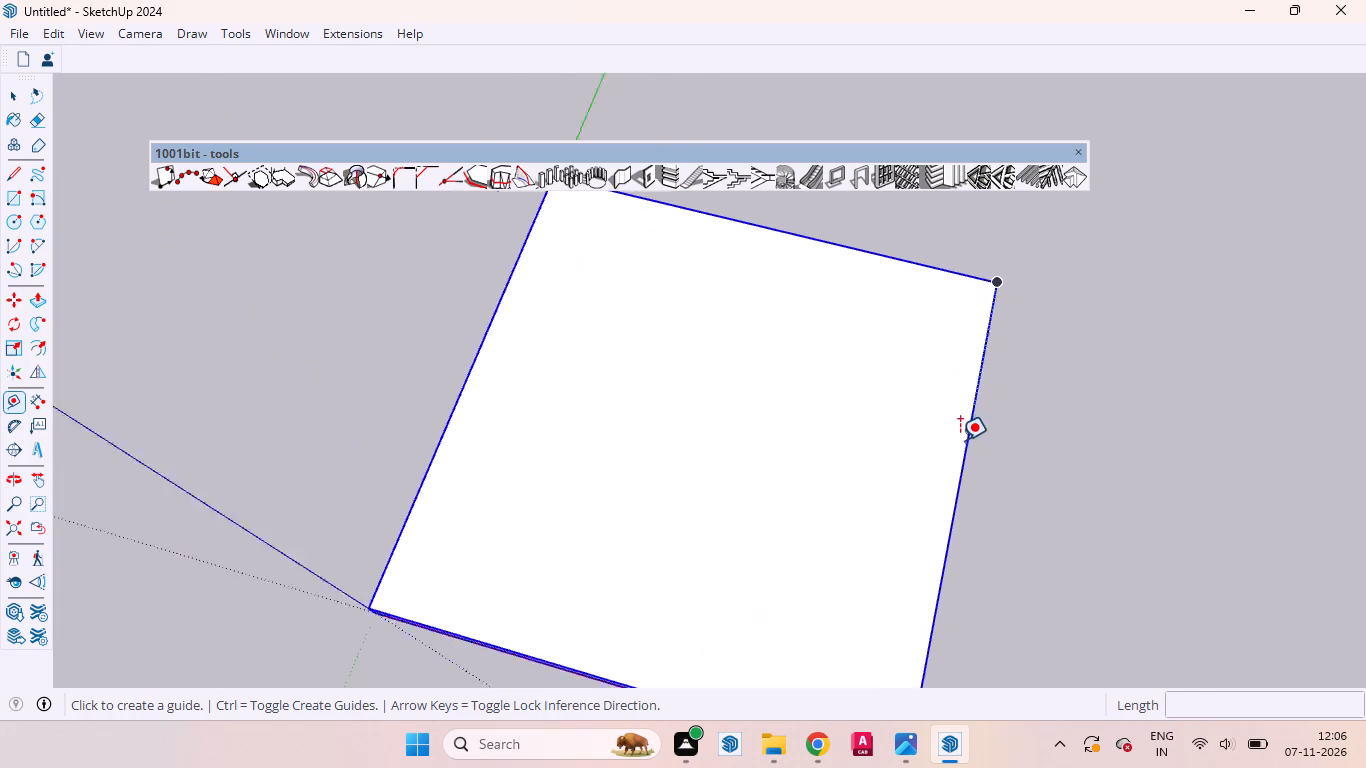
left_click(965, 441)
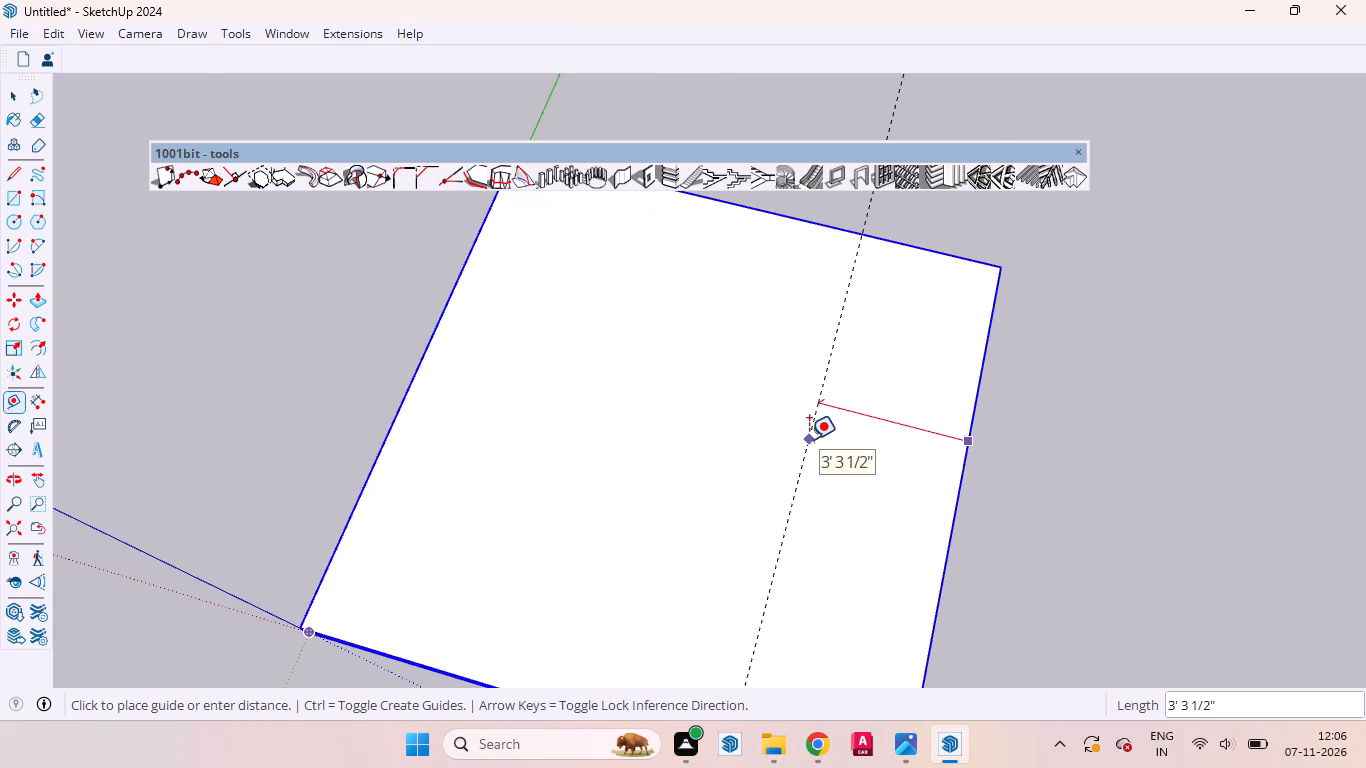
type("4.")
key("5")
key("Return")
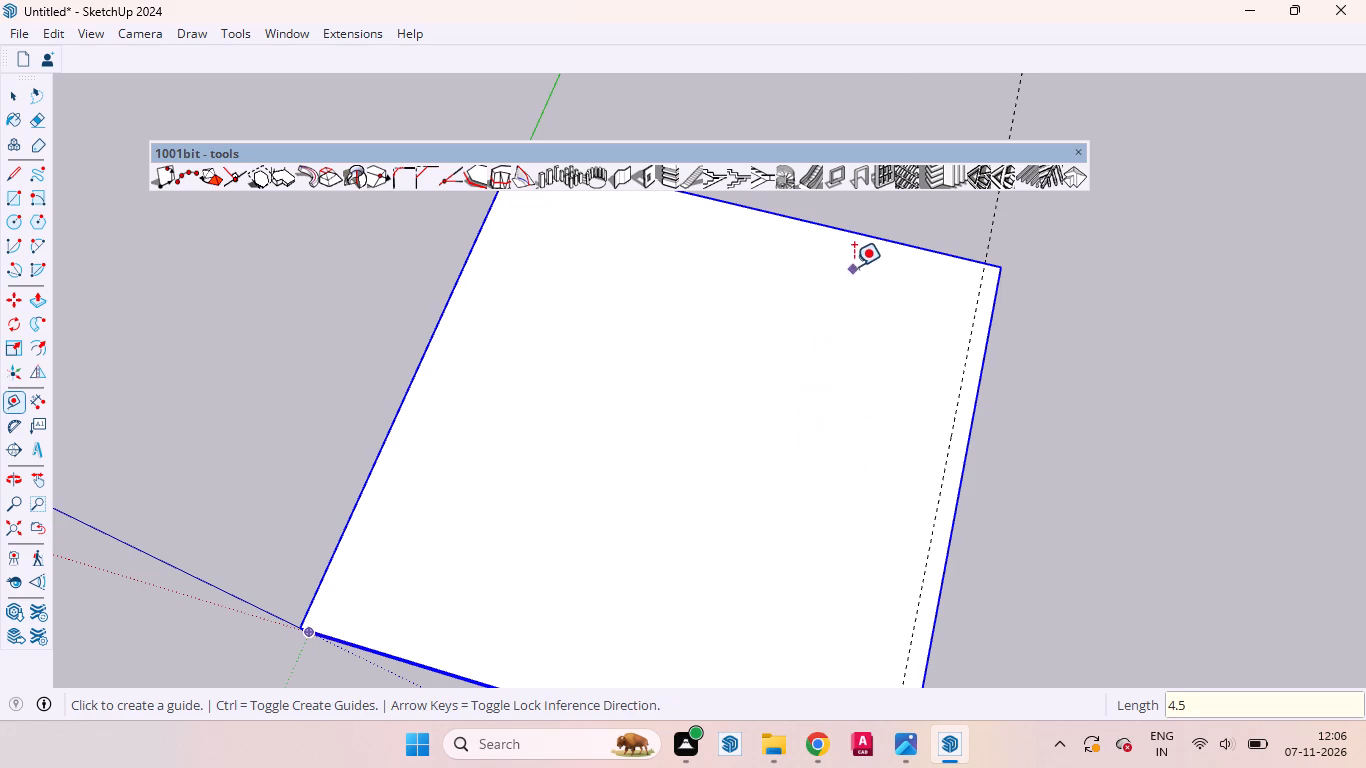
Place a guide 4.5" inside the slab's far edge, parallel to the red axis.
left_click(853, 231)
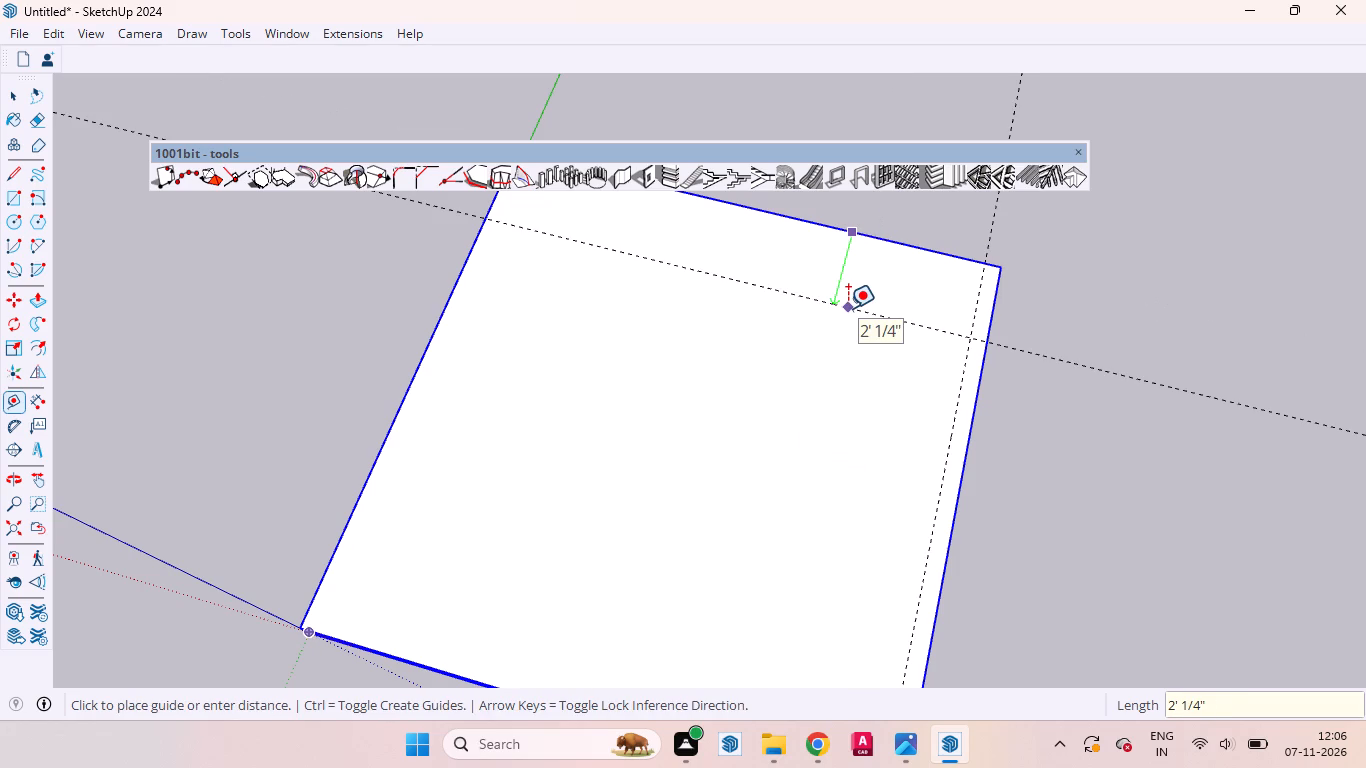
key("4")
key("period")
key("5")
key("Return")
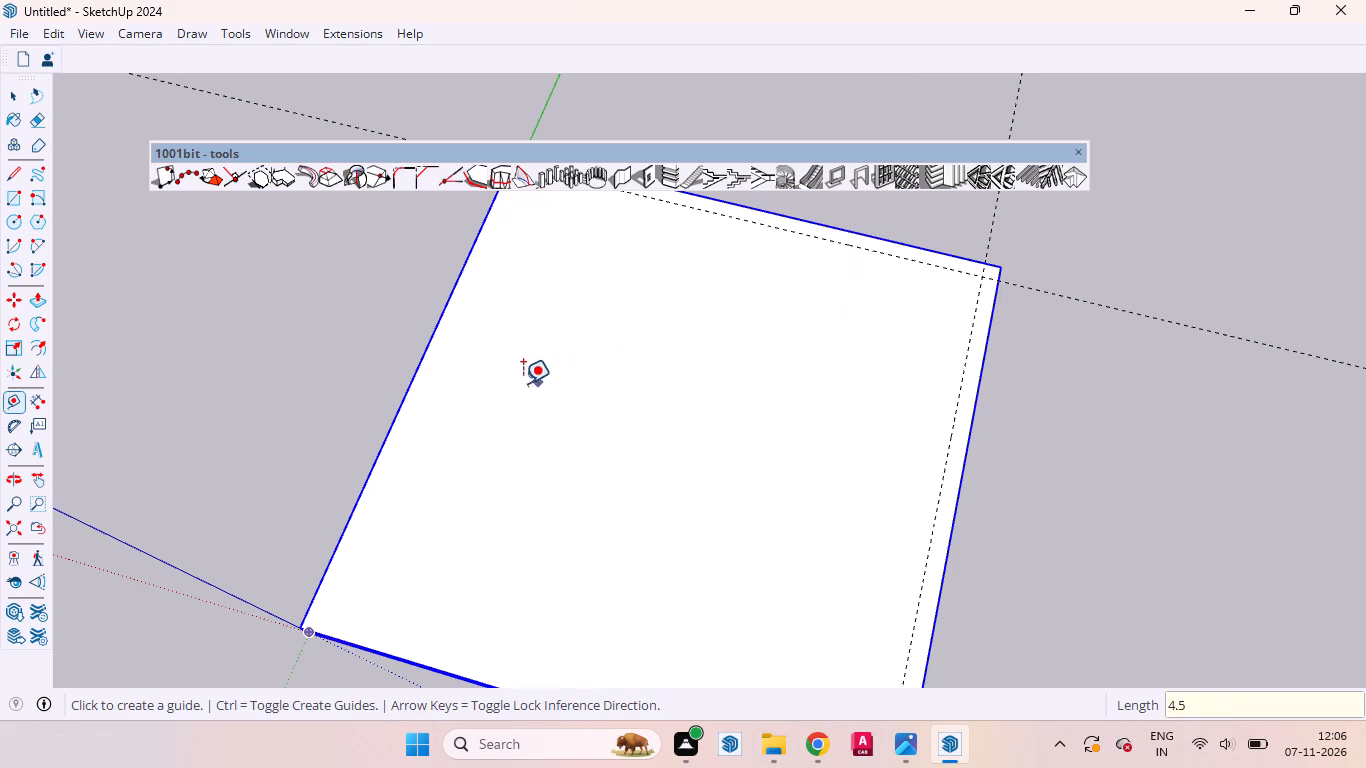
Place a guide 4.5" inside the slab's edge that runs along the green axis.
left_click(438, 337)
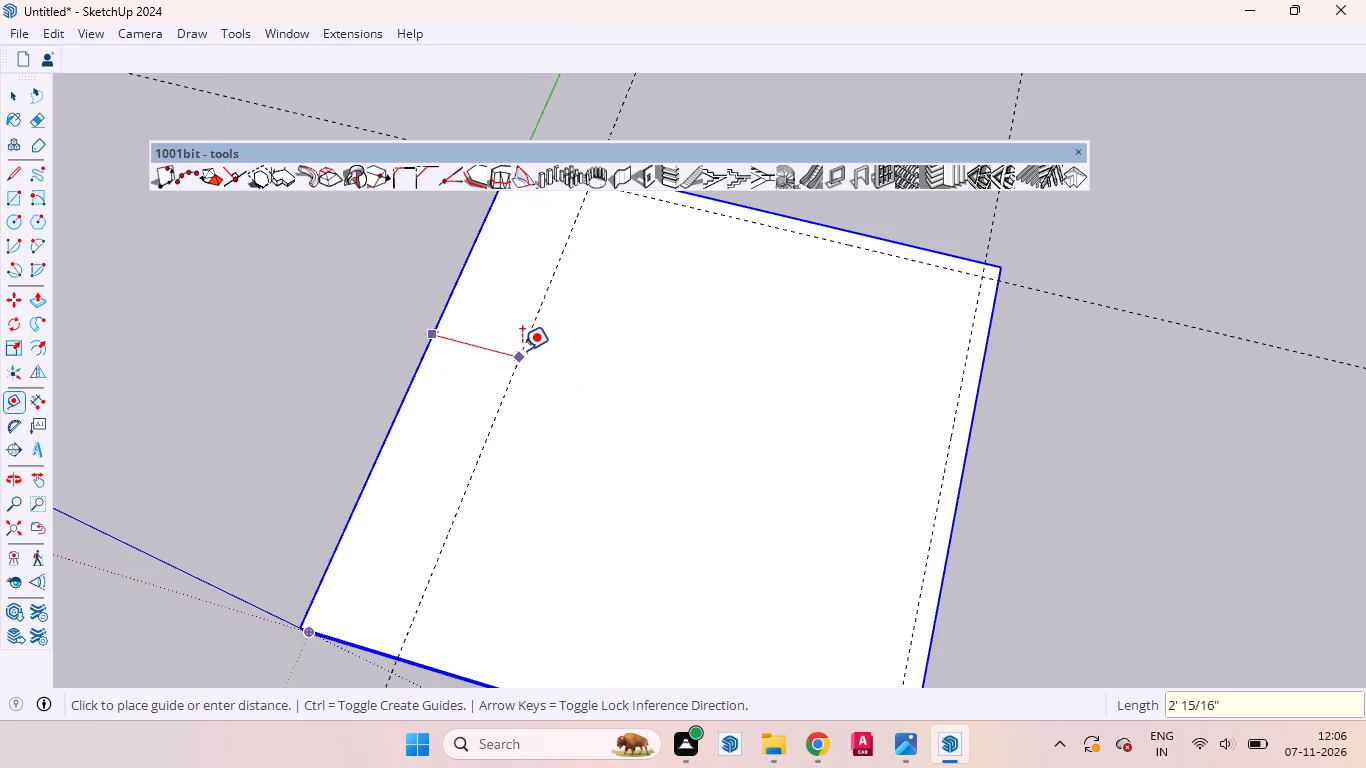
type("4.")
key("5")
key("Return")
scroll(679, 341, "down", 4)
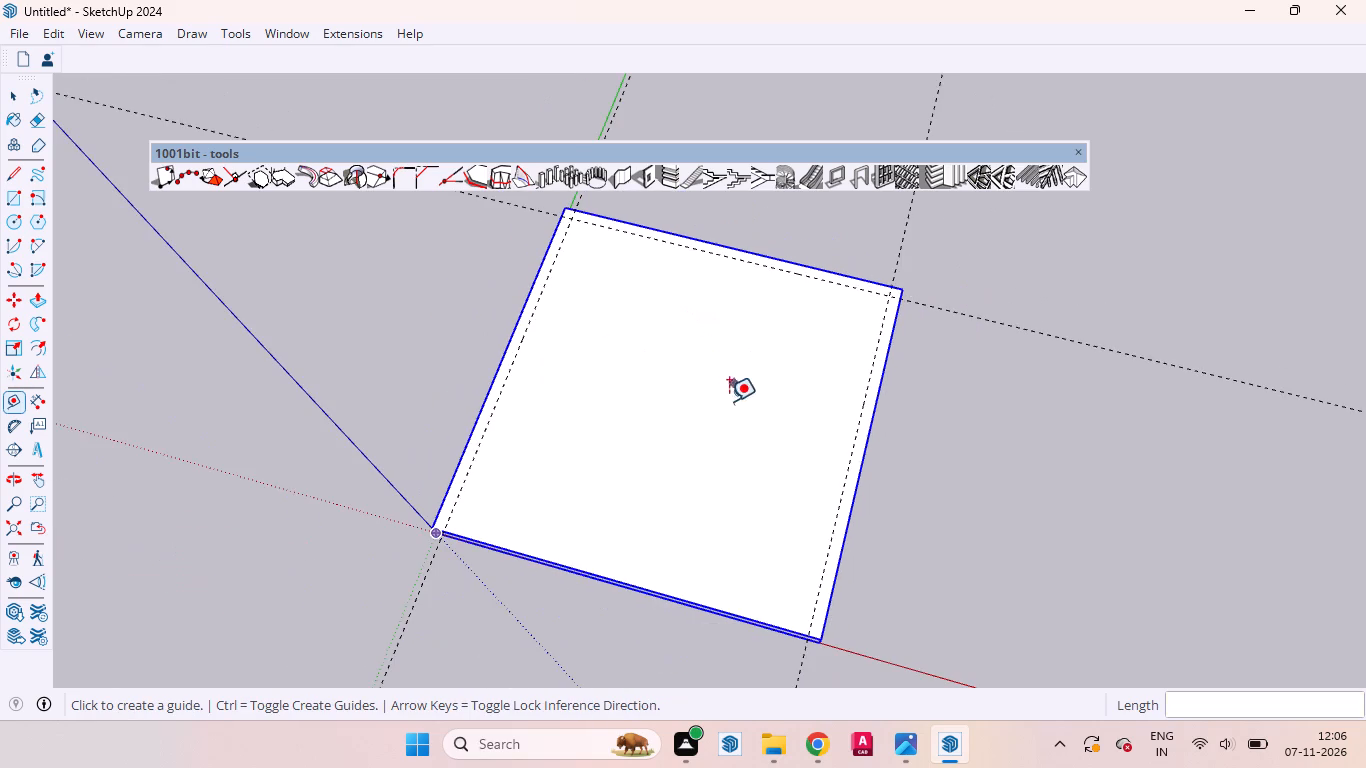
middle_click_drag(719, 426, 856, 370)
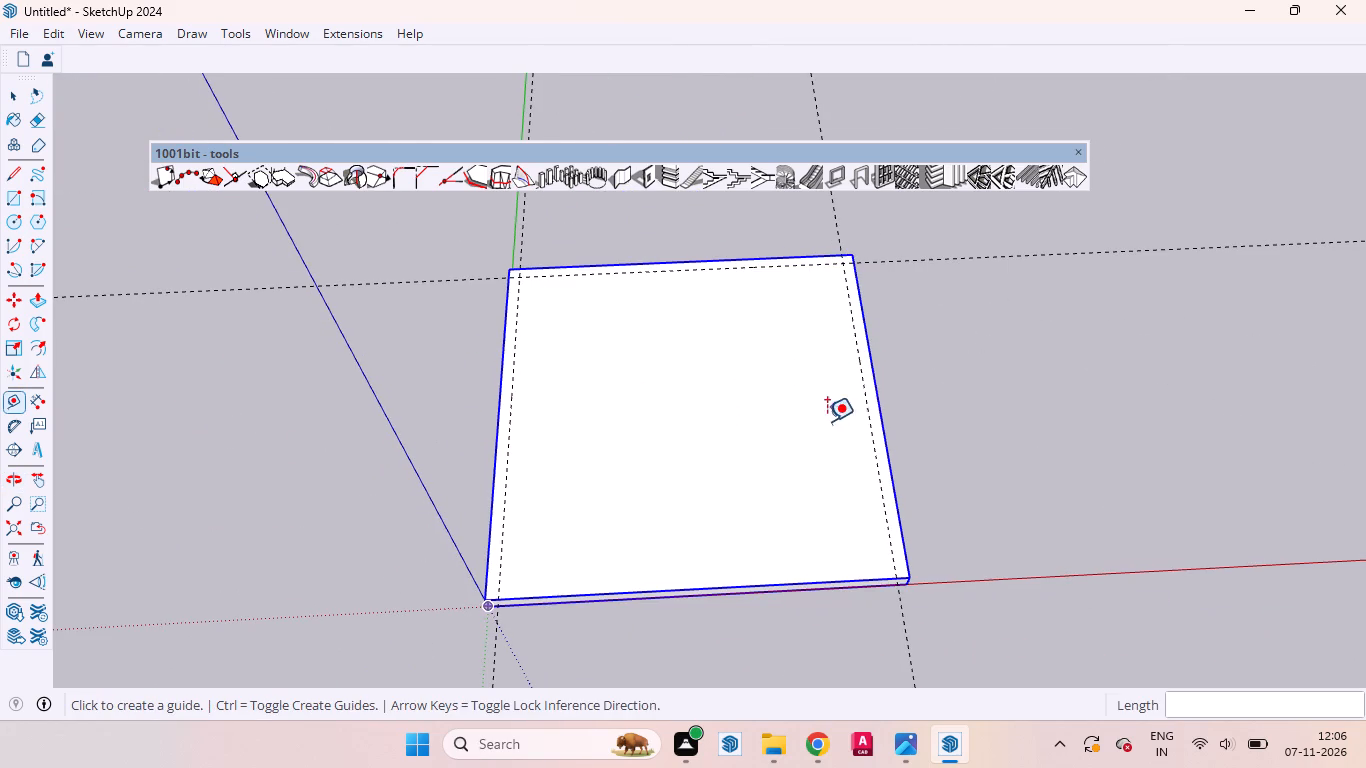
In a new group, draw an 11' 7 1/2" by 4 1/2" rectangle between the guide and the slab's edge opposite the green axis.
key("space")
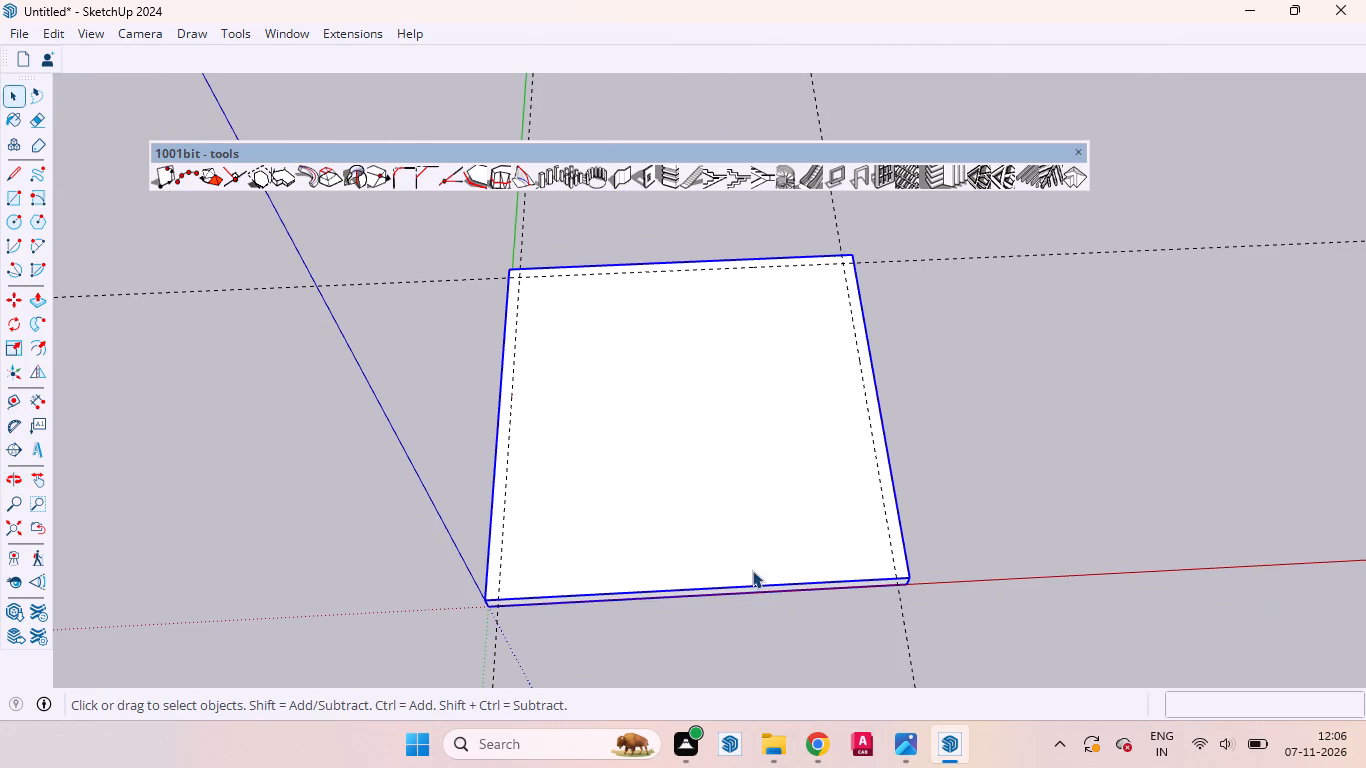
scroll(840, 578, "down", 1)
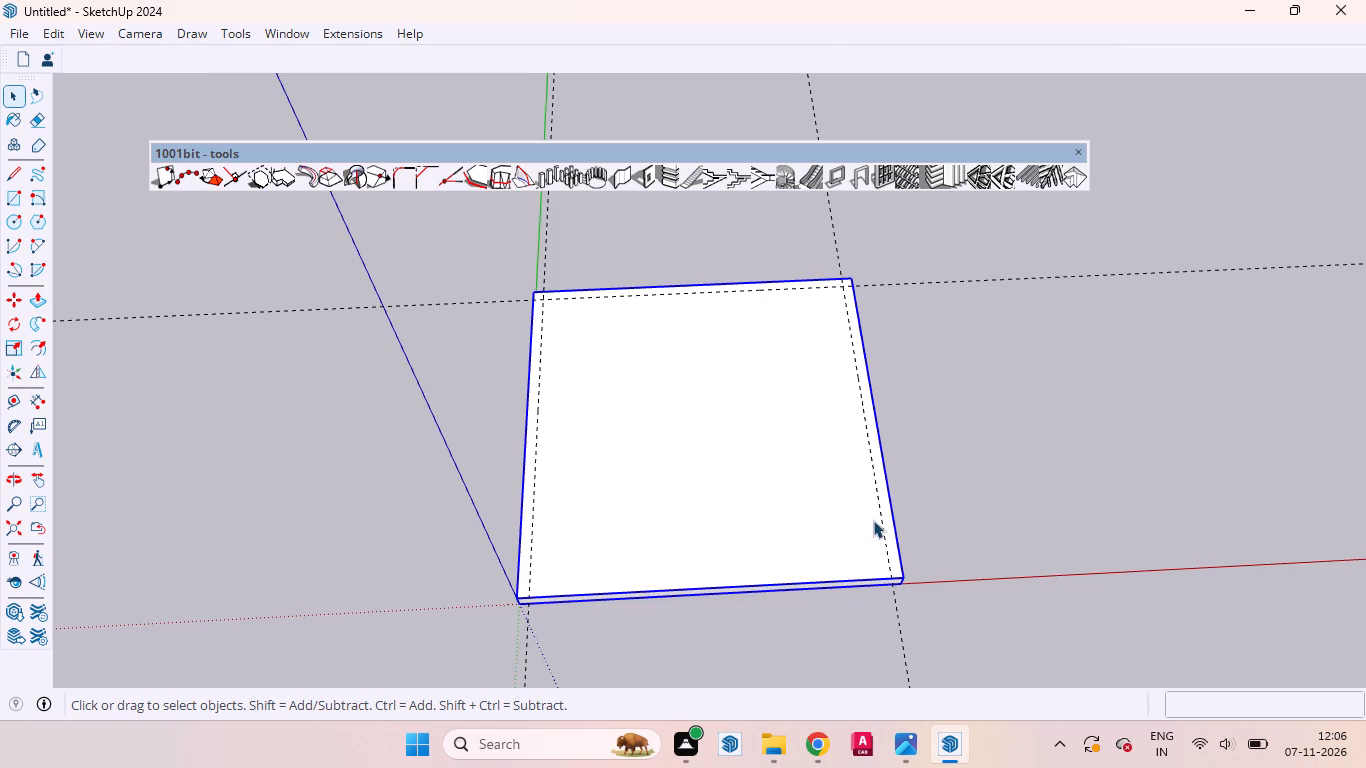
scroll(793, 418, "up", 4)
scroll(848, 460, "down", 5)
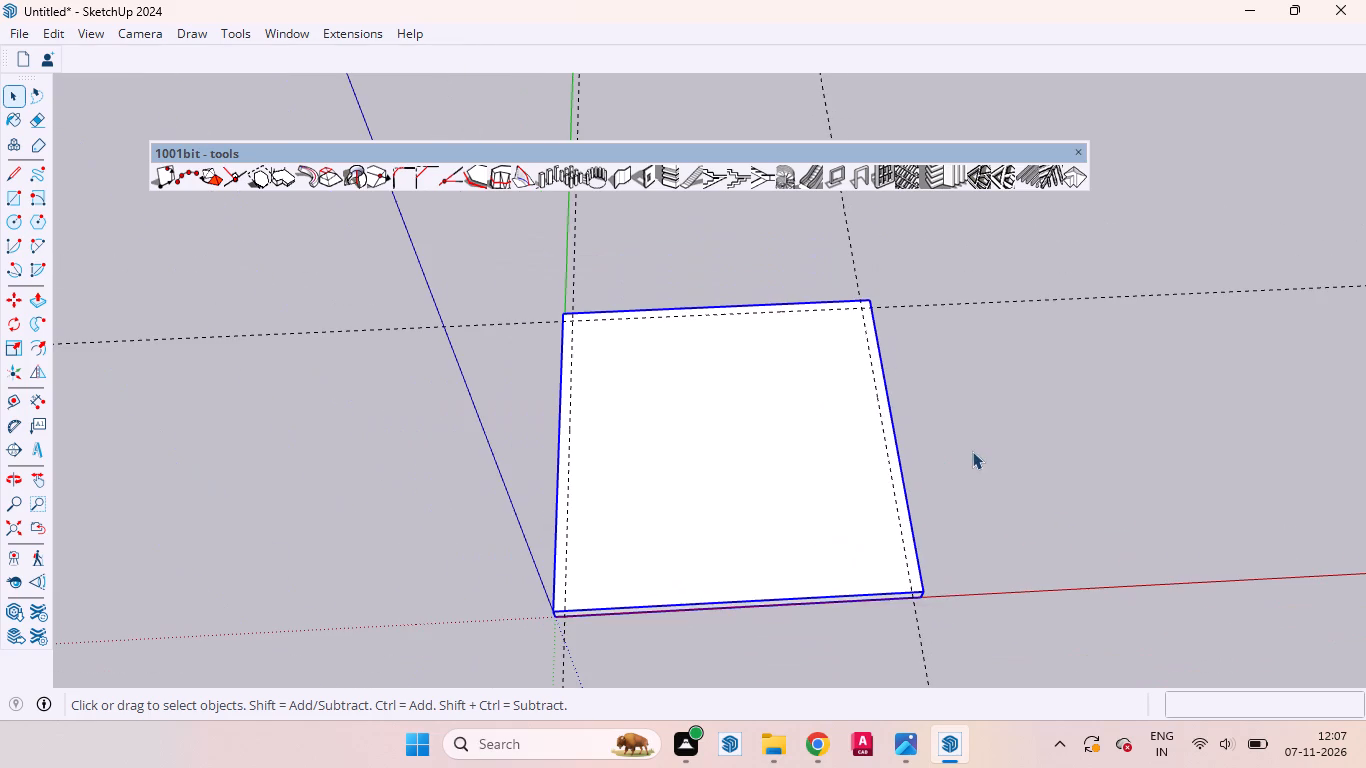
right_click(976, 446)
left_click(1024, 506)
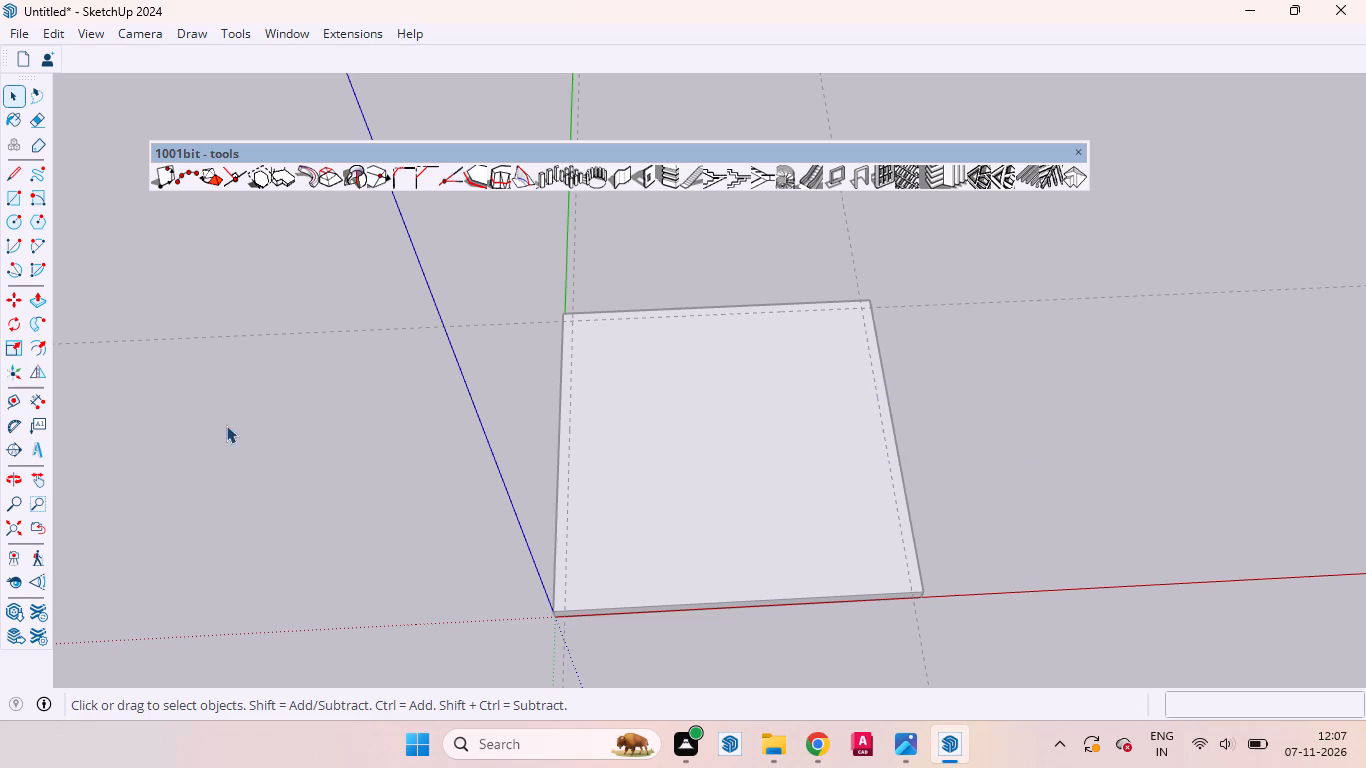
left_click(13, 202)
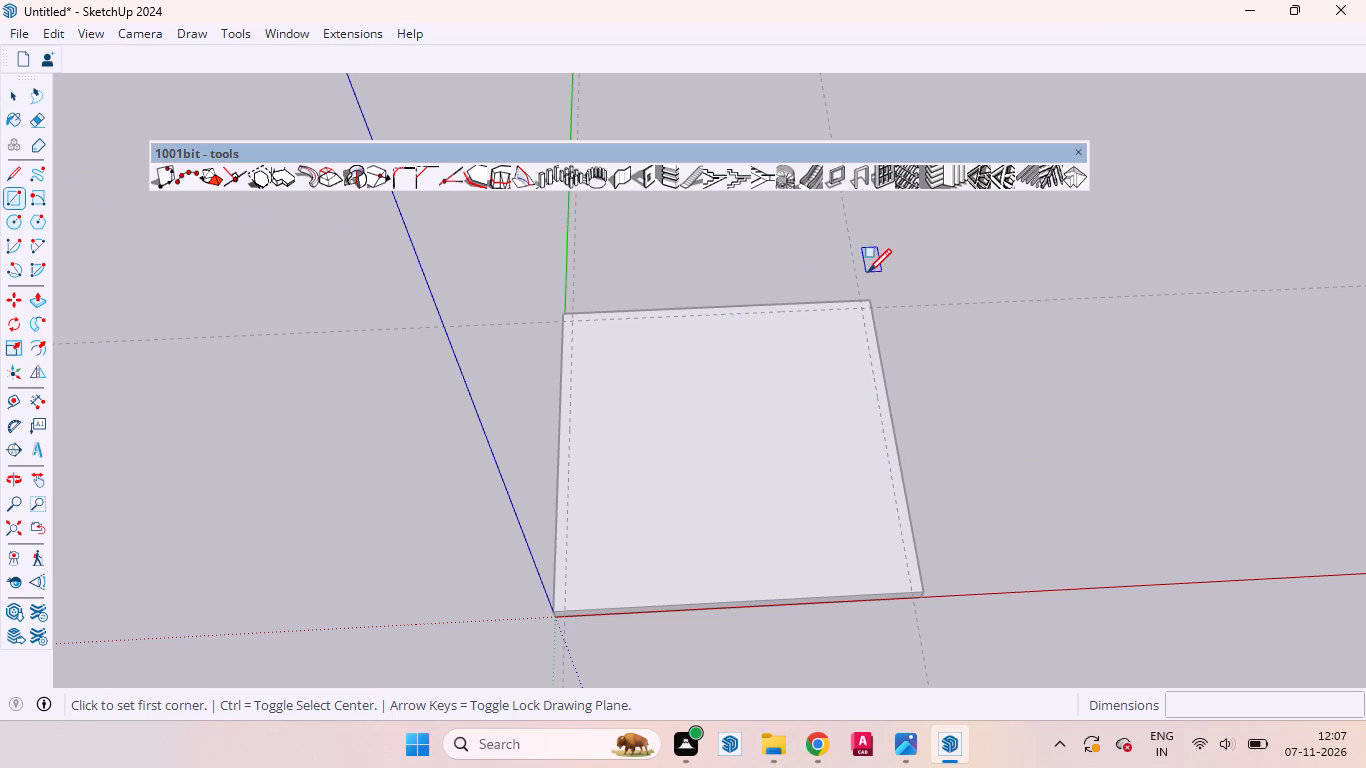
scroll(868, 272, "up", 4)
scroll(868, 272, "down", 2)
scroll(868, 272, "up", 14)
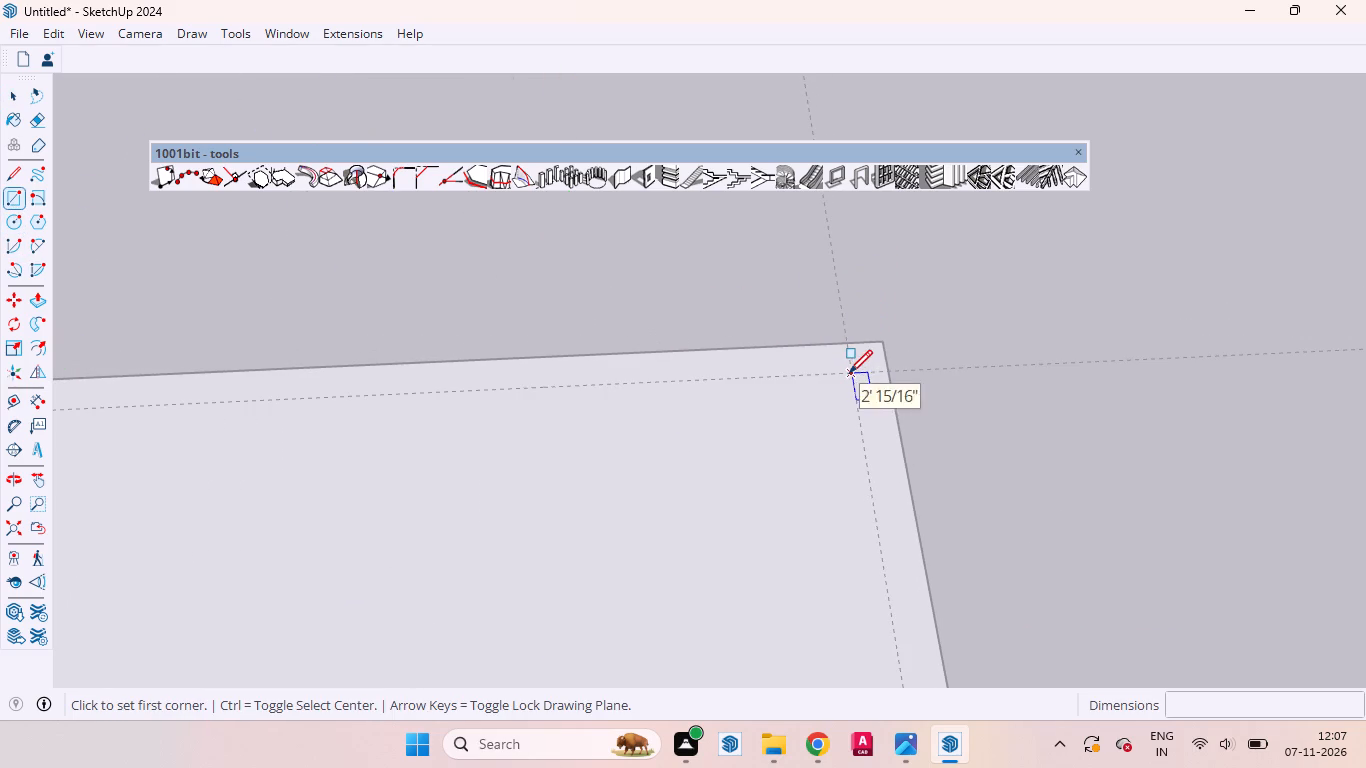
left_click(849, 373)
scroll(840, 433, "down", 20)
scroll(840, 433, "down", 2)
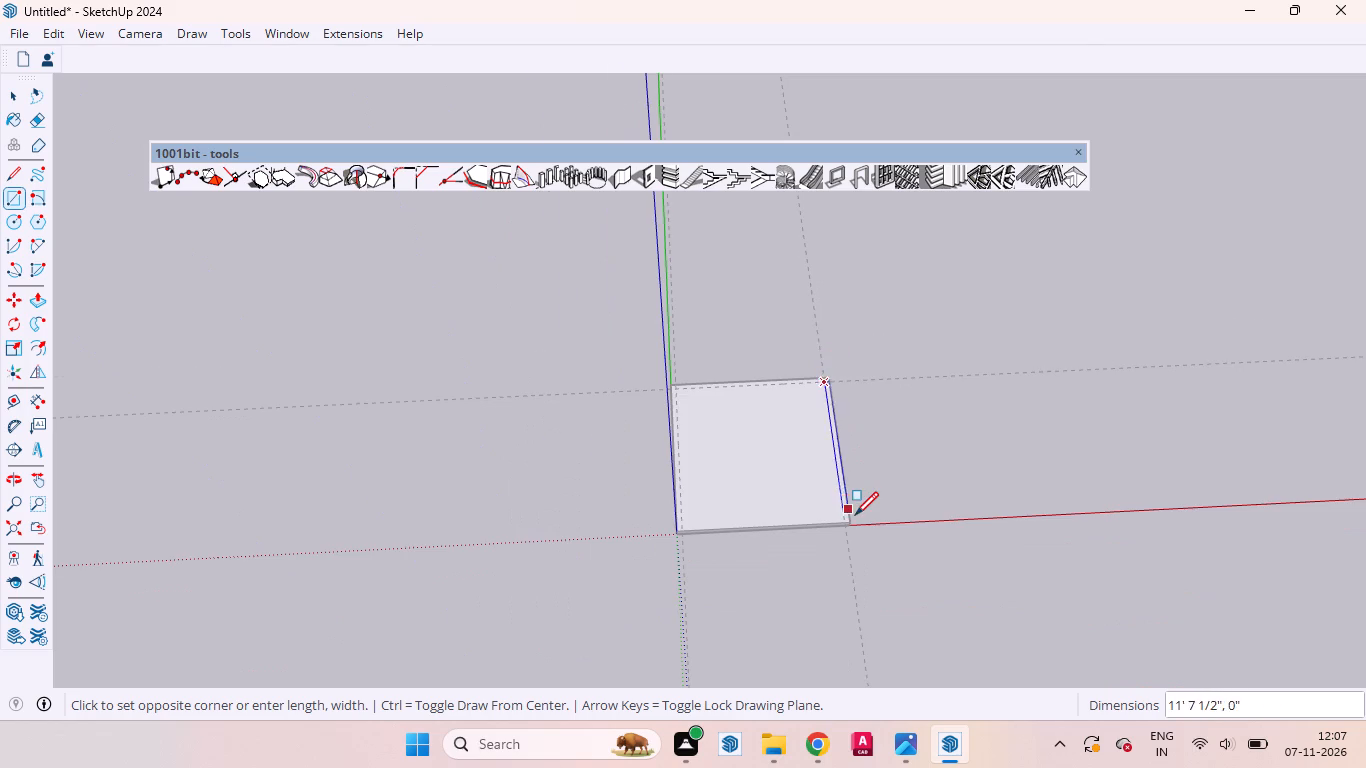
scroll(855, 515, "up", 15)
scroll(850, 520, "down", 2)
left_click(844, 532)
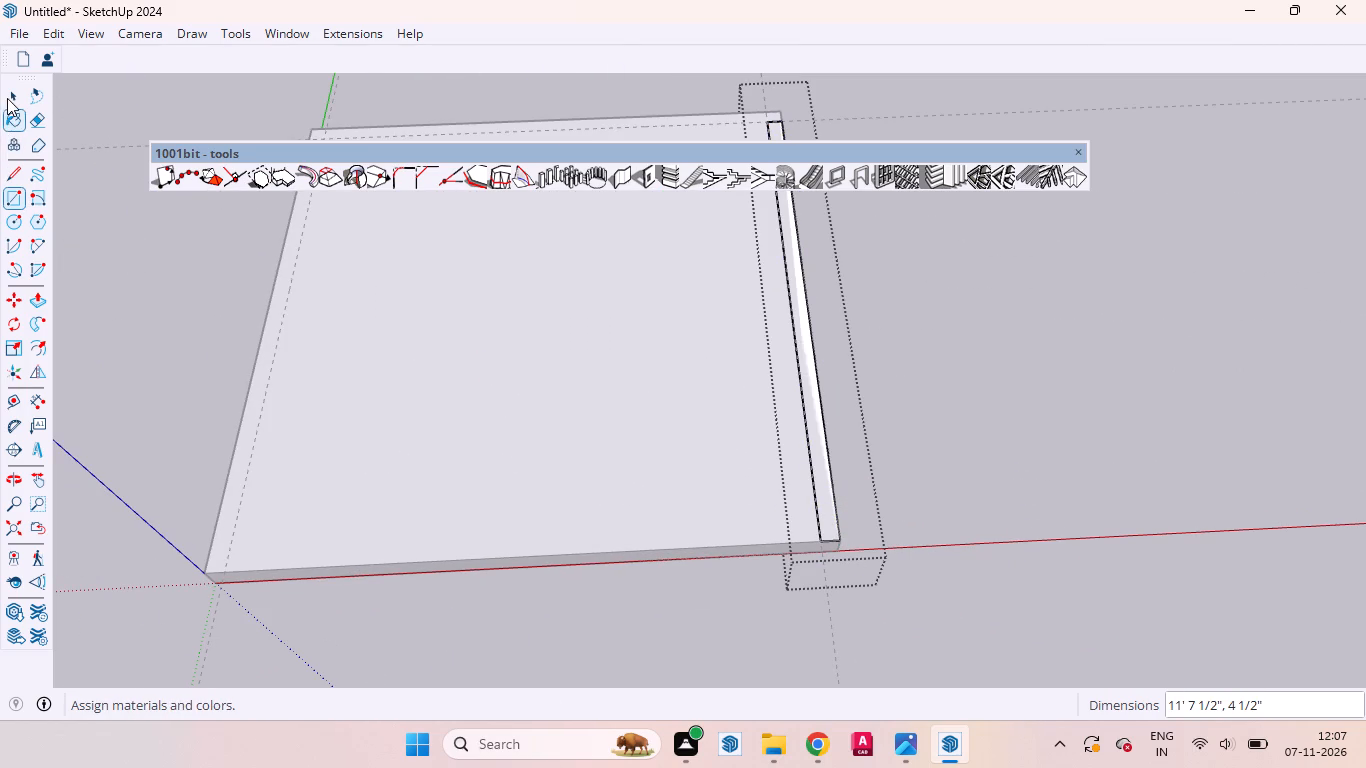
Push/Pull the strip up 9' 4" to form the first wall, and close its group.
left_click(32, 290)
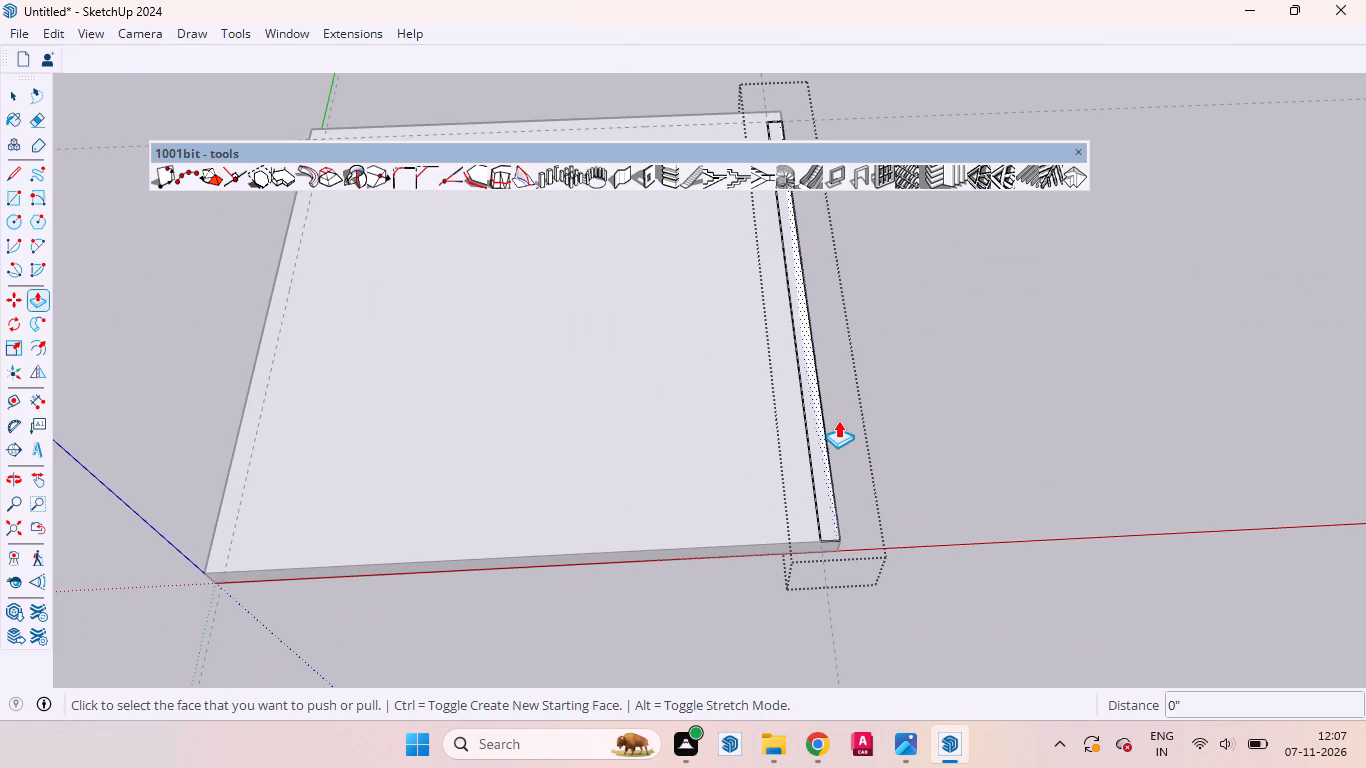
scroll(838, 421, "up", 7)
left_click_drag(805, 459, 809, 377)
type("9'")
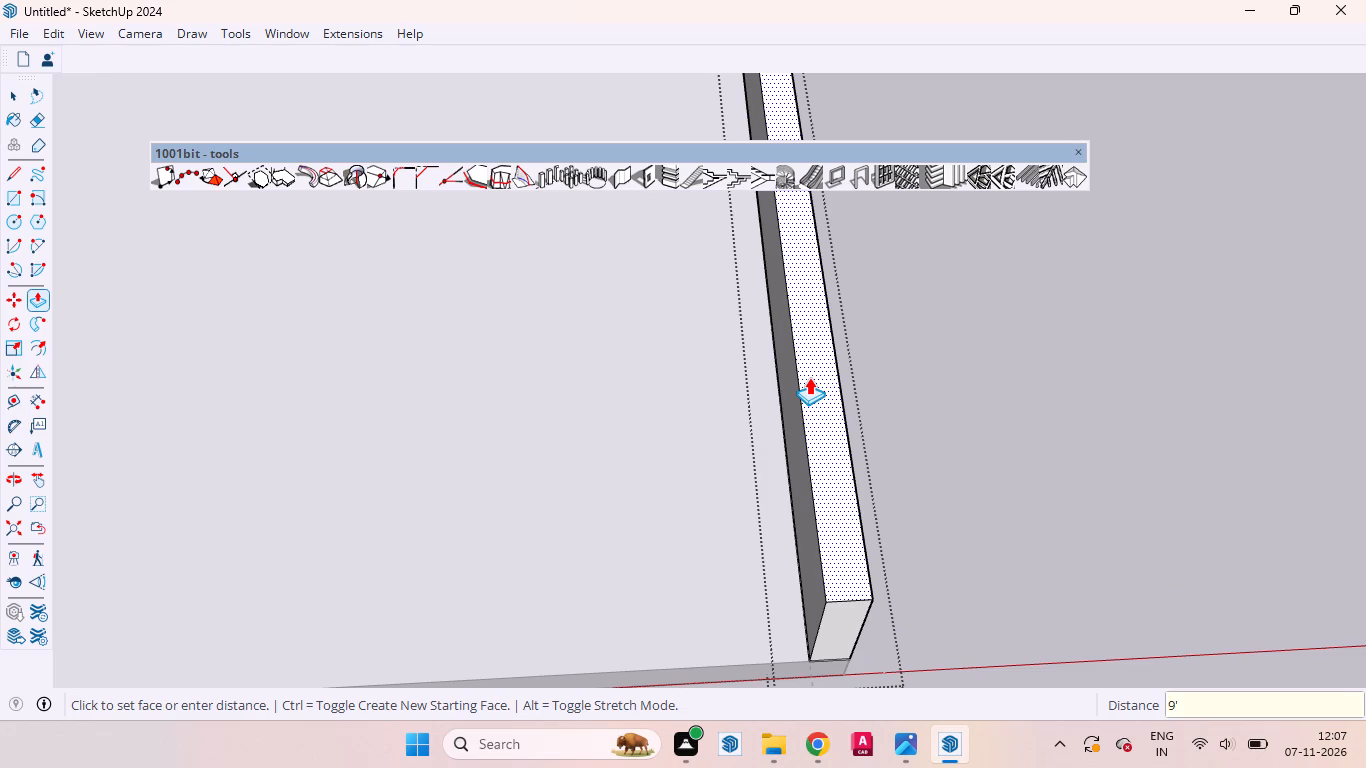
left_click_drag(809, 377, 805, 382)
key("4")
key("Return")
scroll(866, 411, "down", 10)
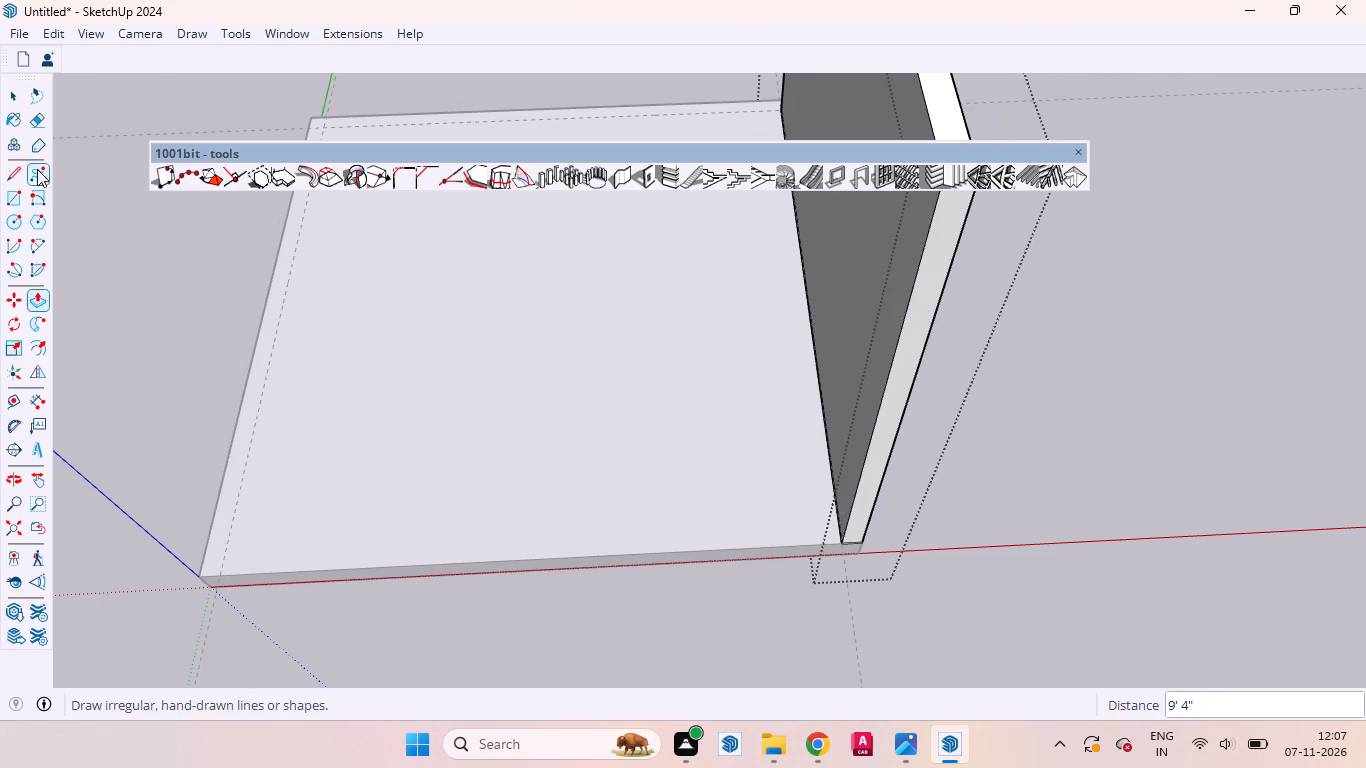
scroll(444, 399, "down", 6)
scroll(599, 433, "up", 1)
scroll(599, 433, "down", 4)
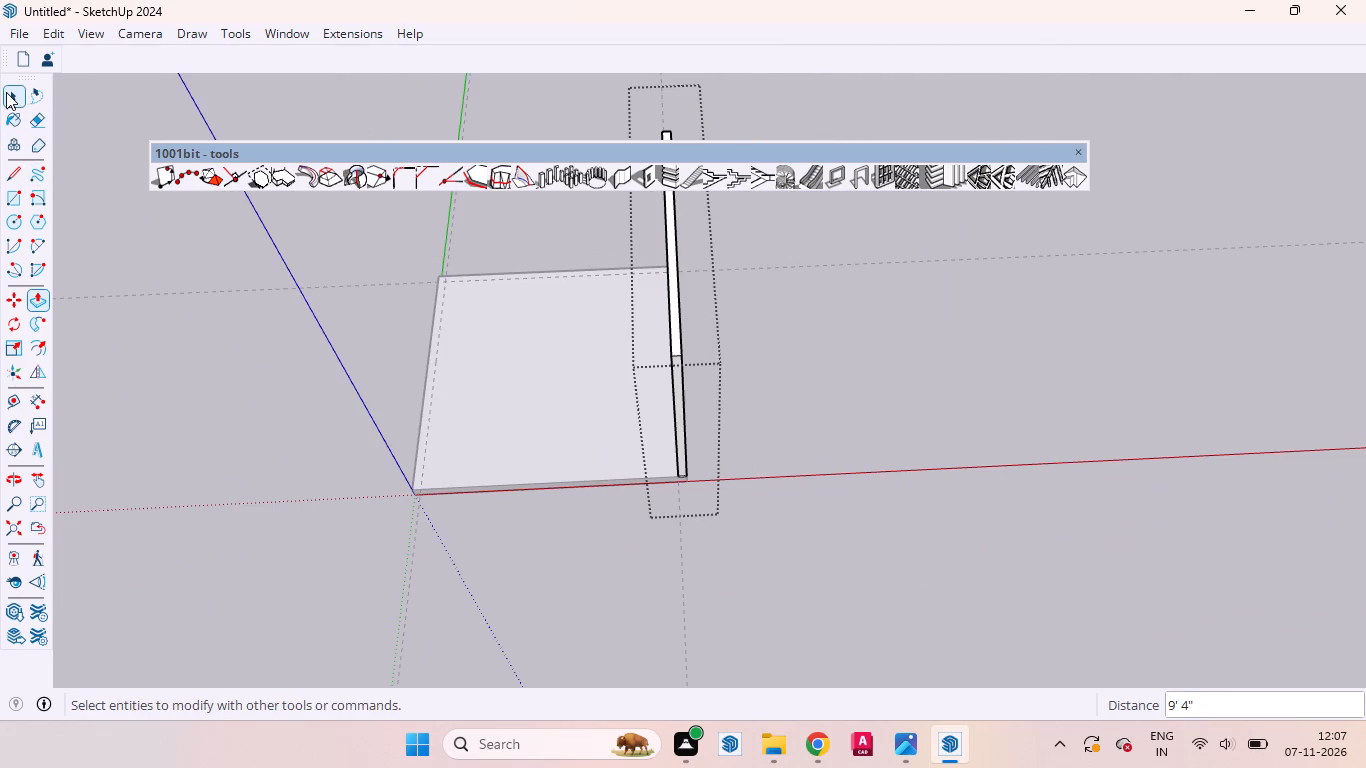
left_click(6, 92)
left_click(723, 485)
scroll(457, 337, "up", 5)
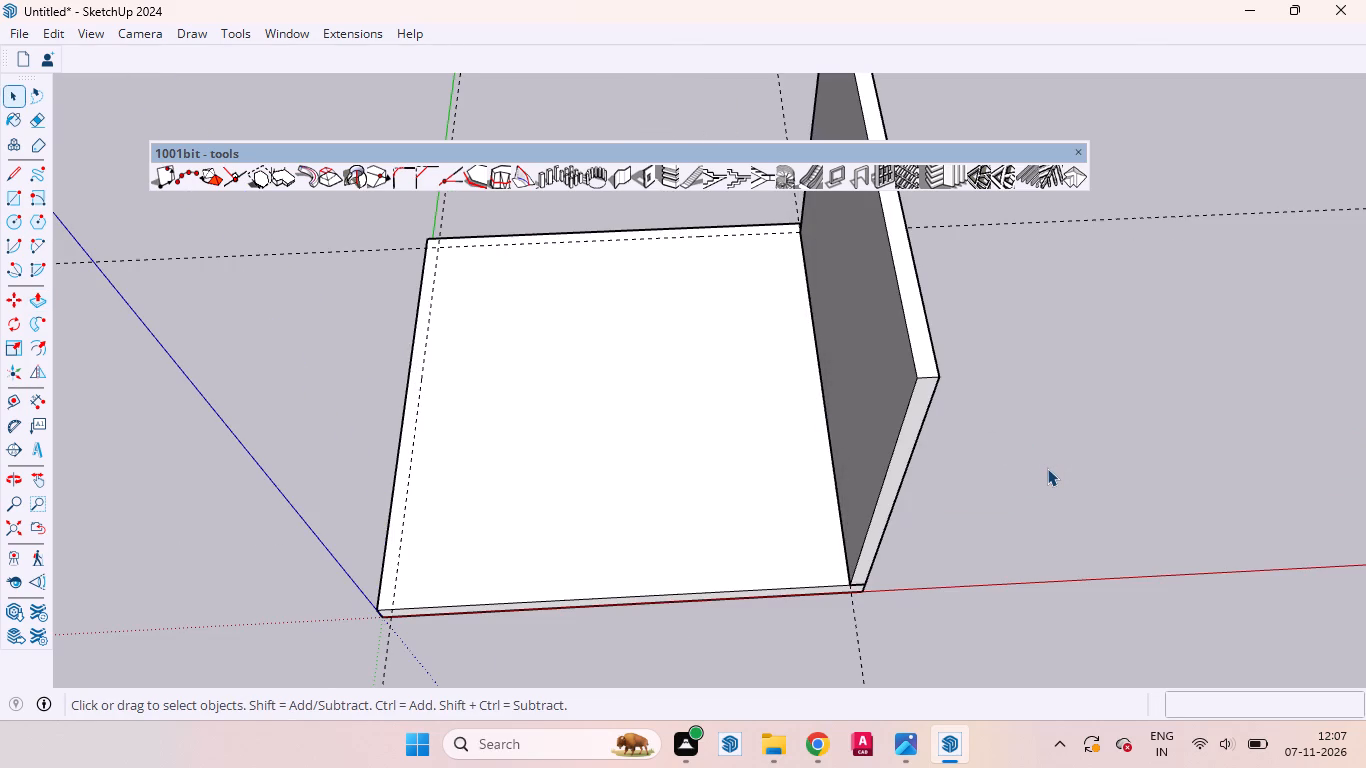
In another new group, draw a 4 1/2" by 11' 7 1/2" rectangle between the guide and the slab's green-axis edge.
right_click(1068, 426)
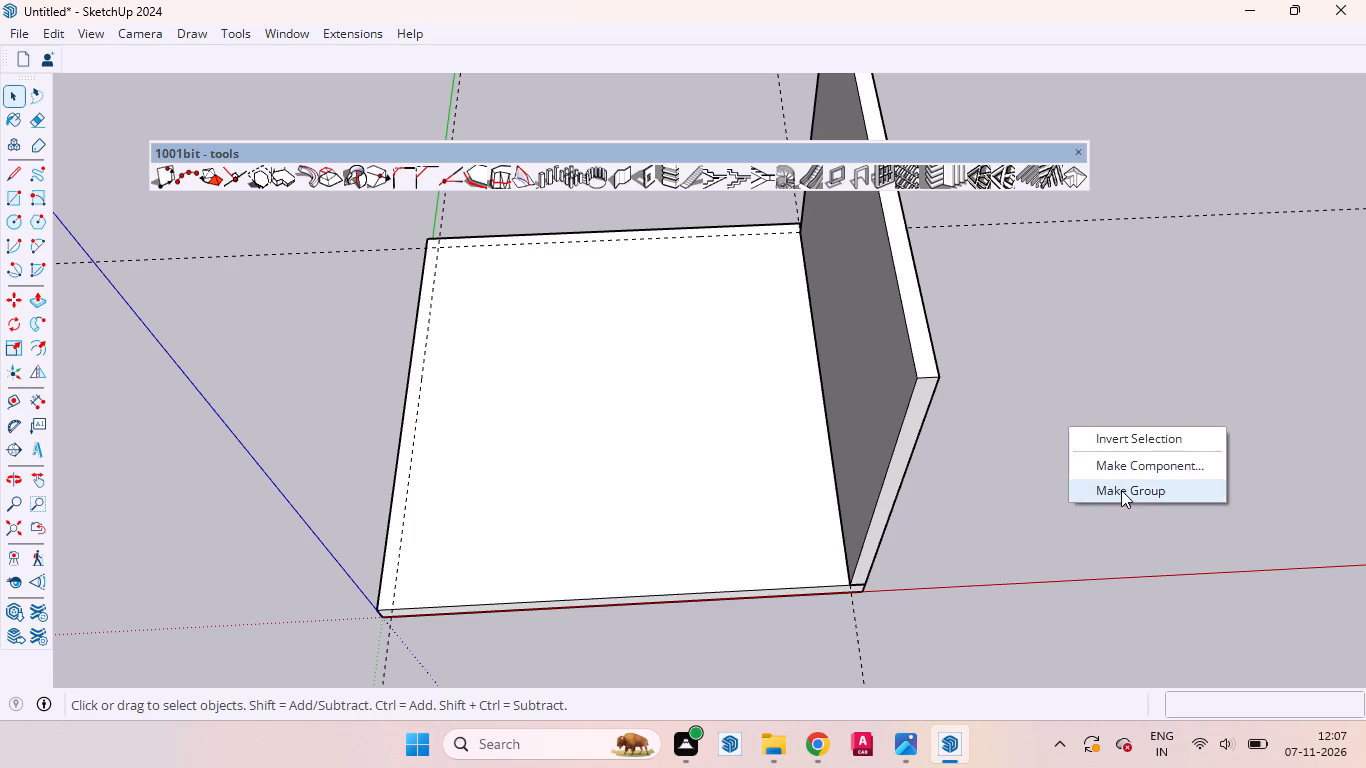
left_click(1121, 490)
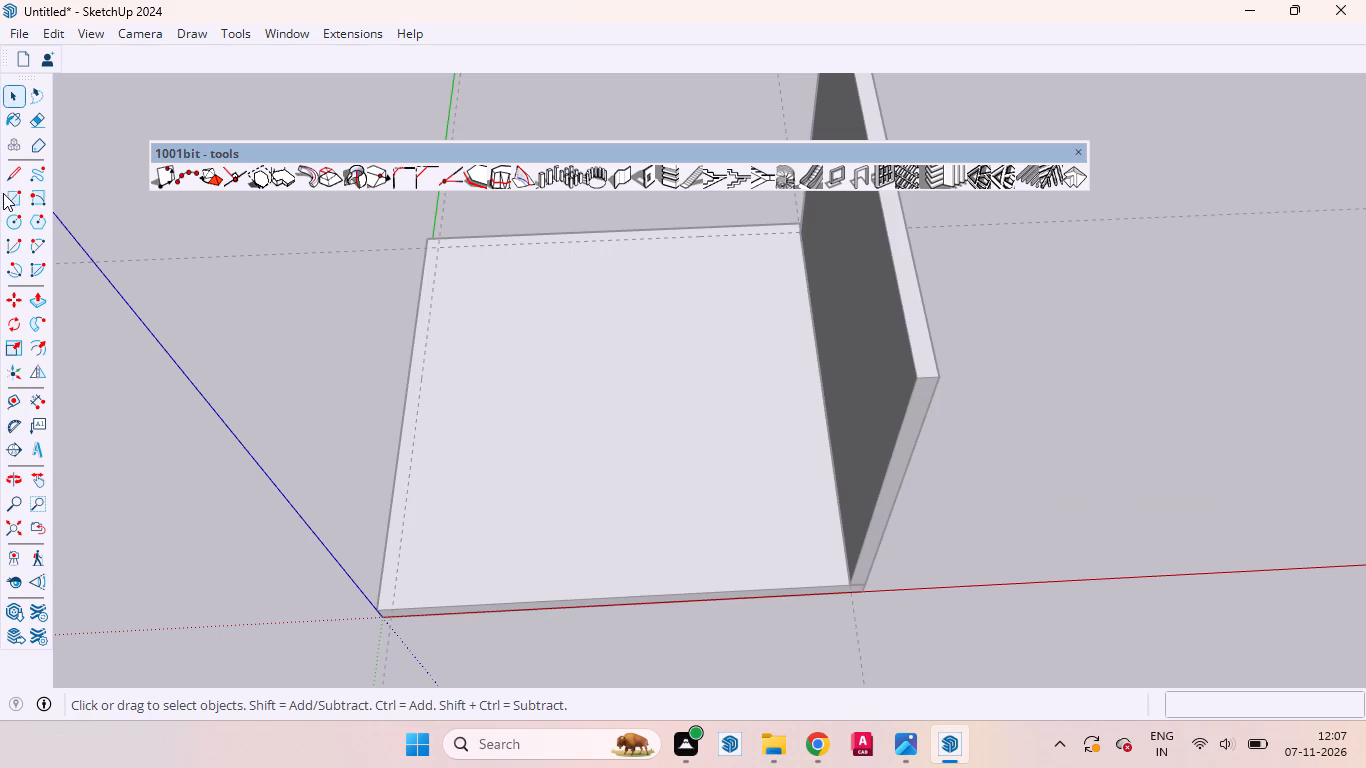
left_click(8, 195)
scroll(931, 486, "down", 3)
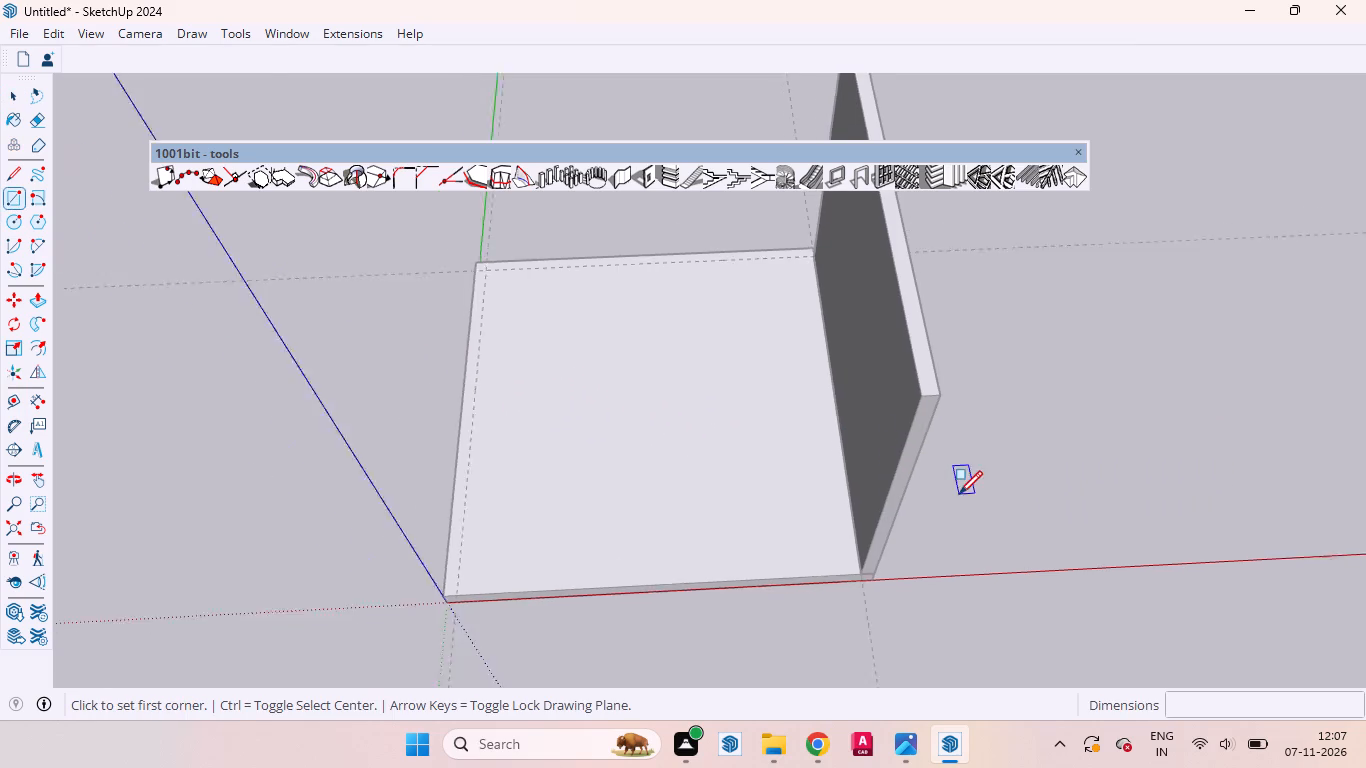
scroll(959, 494, "down", 4)
scroll(522, 326, "up", 13)
scroll(583, 297, "down", 1)
scroll(583, 297, "up", 1)
scroll(583, 297, "down", 1)
scroll(584, 297, "up", 9)
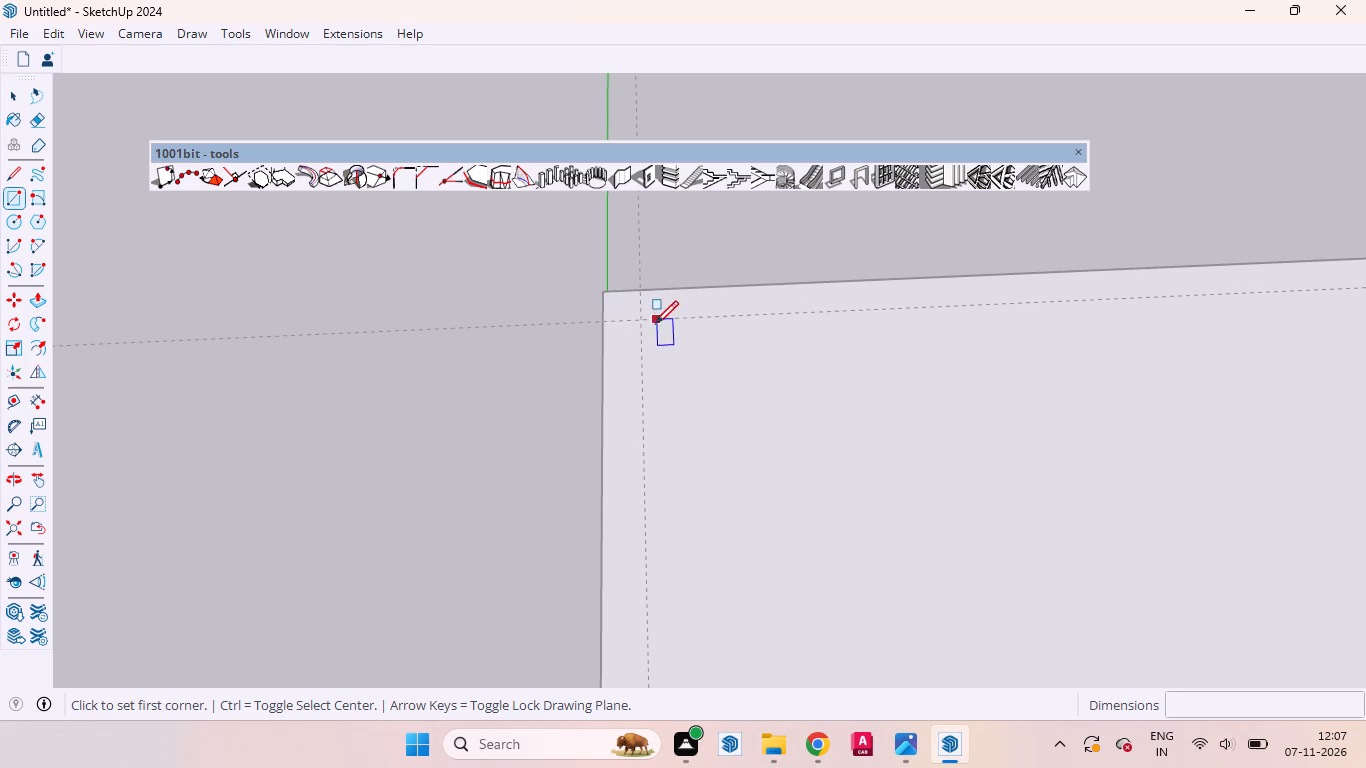
left_click(641, 320)
scroll(633, 390, "down", 6)
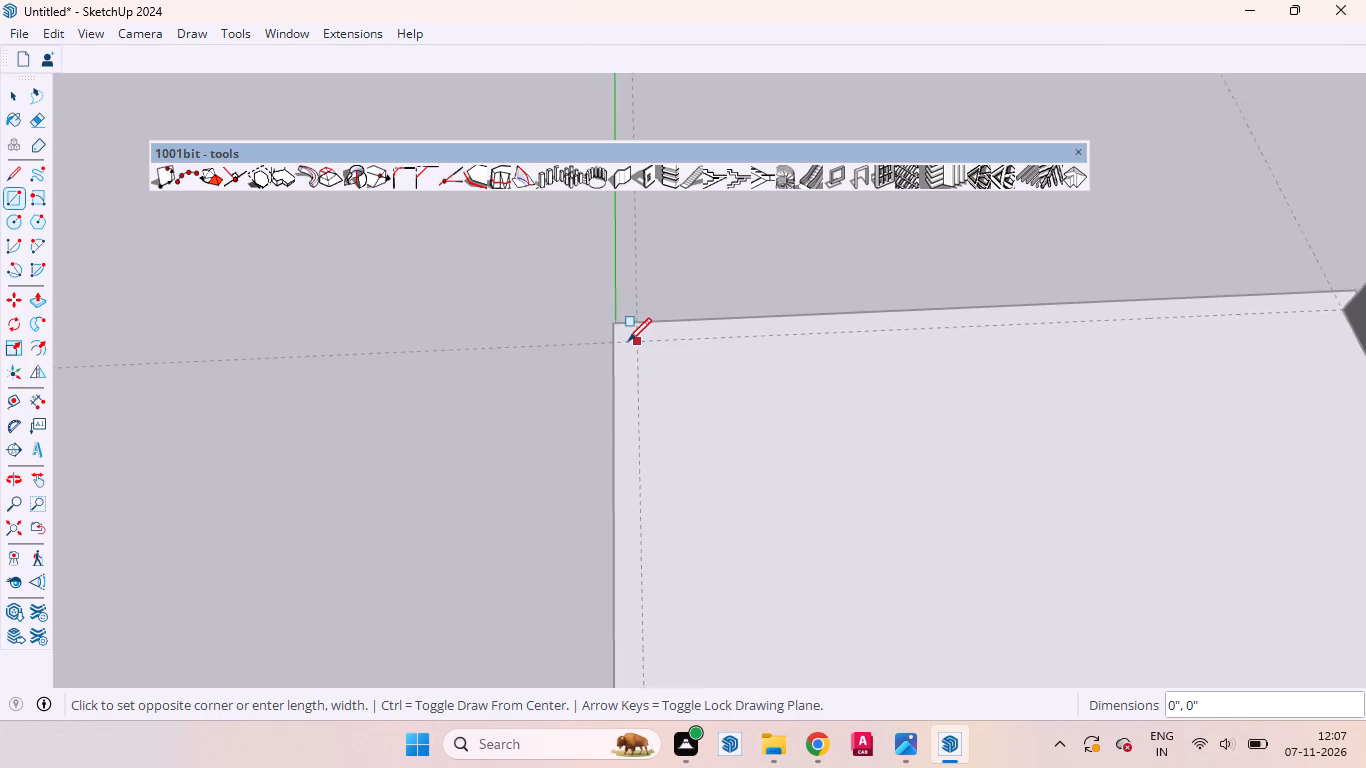
scroll(628, 341, "down", 9)
scroll(640, 622, "up", 6)
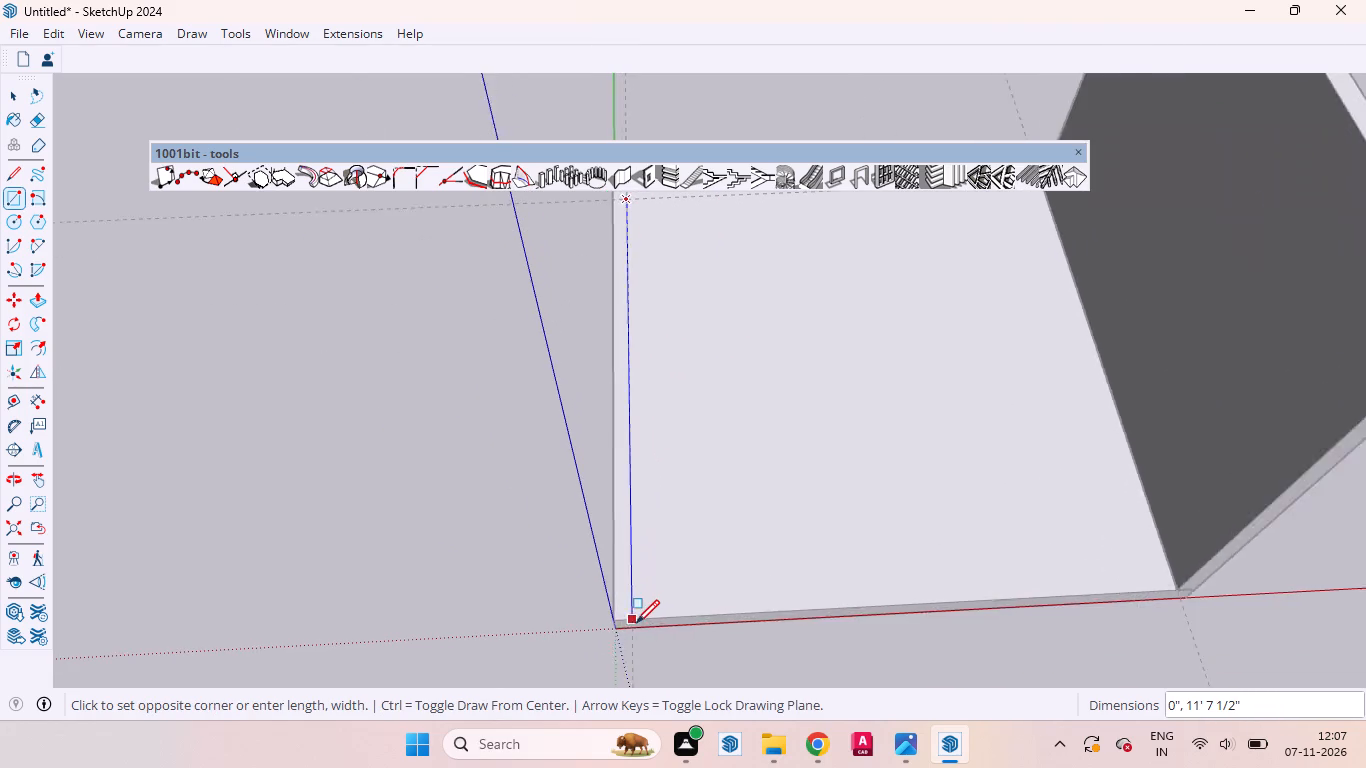
scroll(636, 623, "up", 2)
left_click(608, 618)
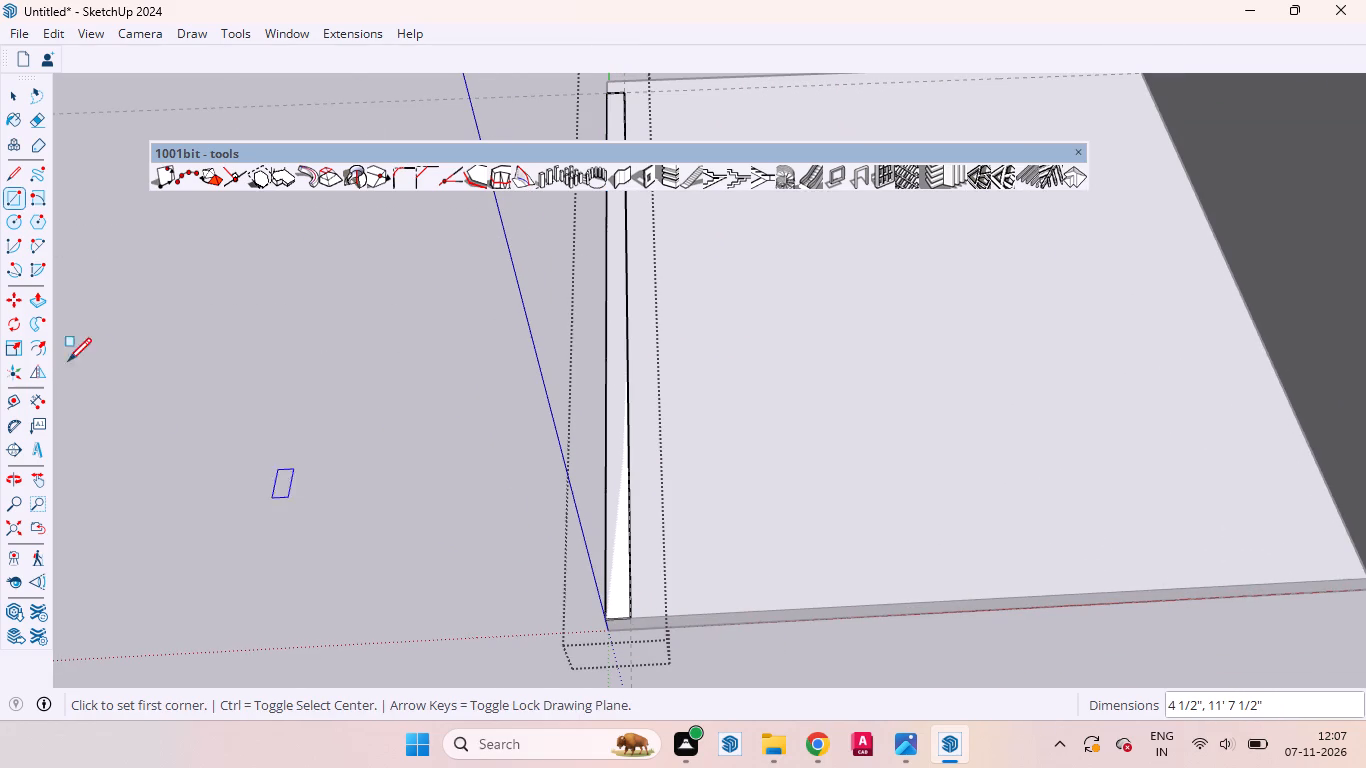
Push/Pull the green-axis strip up by the same 9' 4" as the first wall, and close its group.
left_click(37, 309)
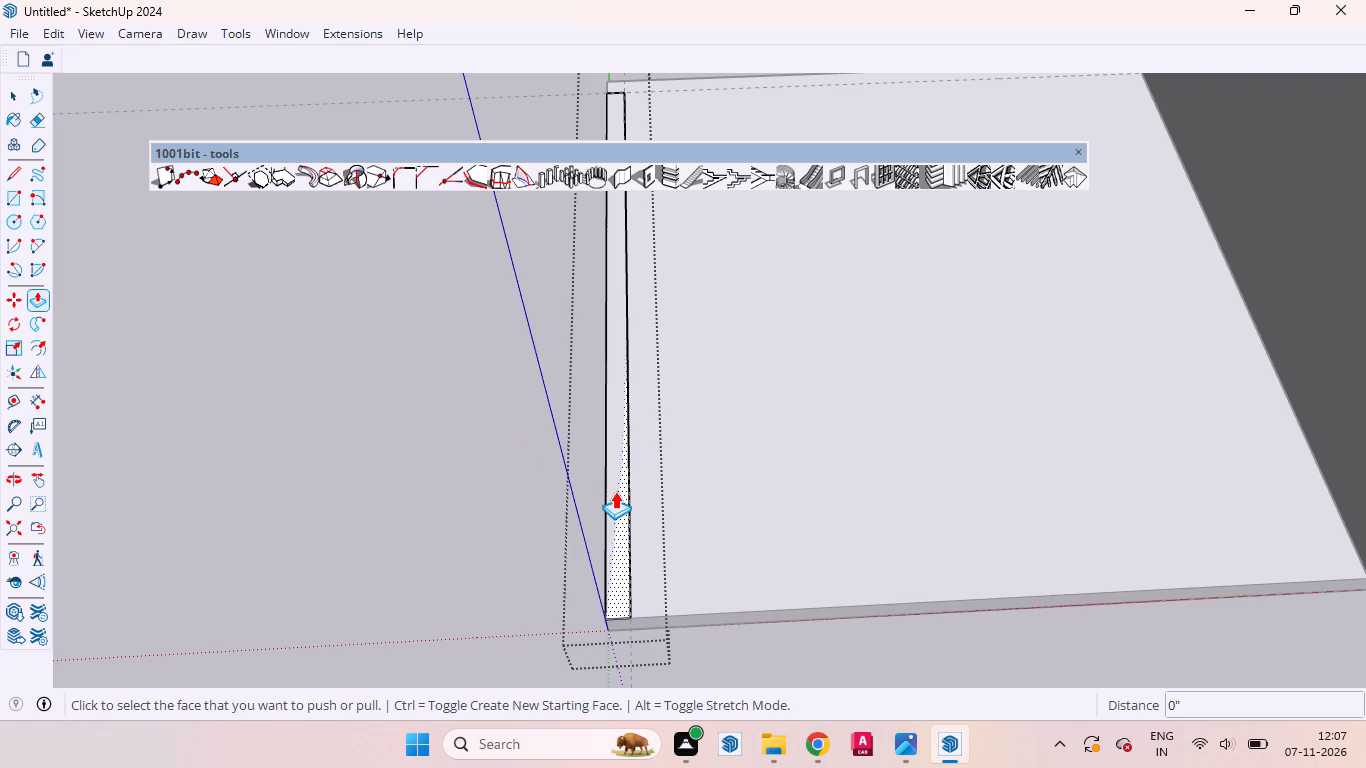
left_click(615, 491)
left_click(615, 491)
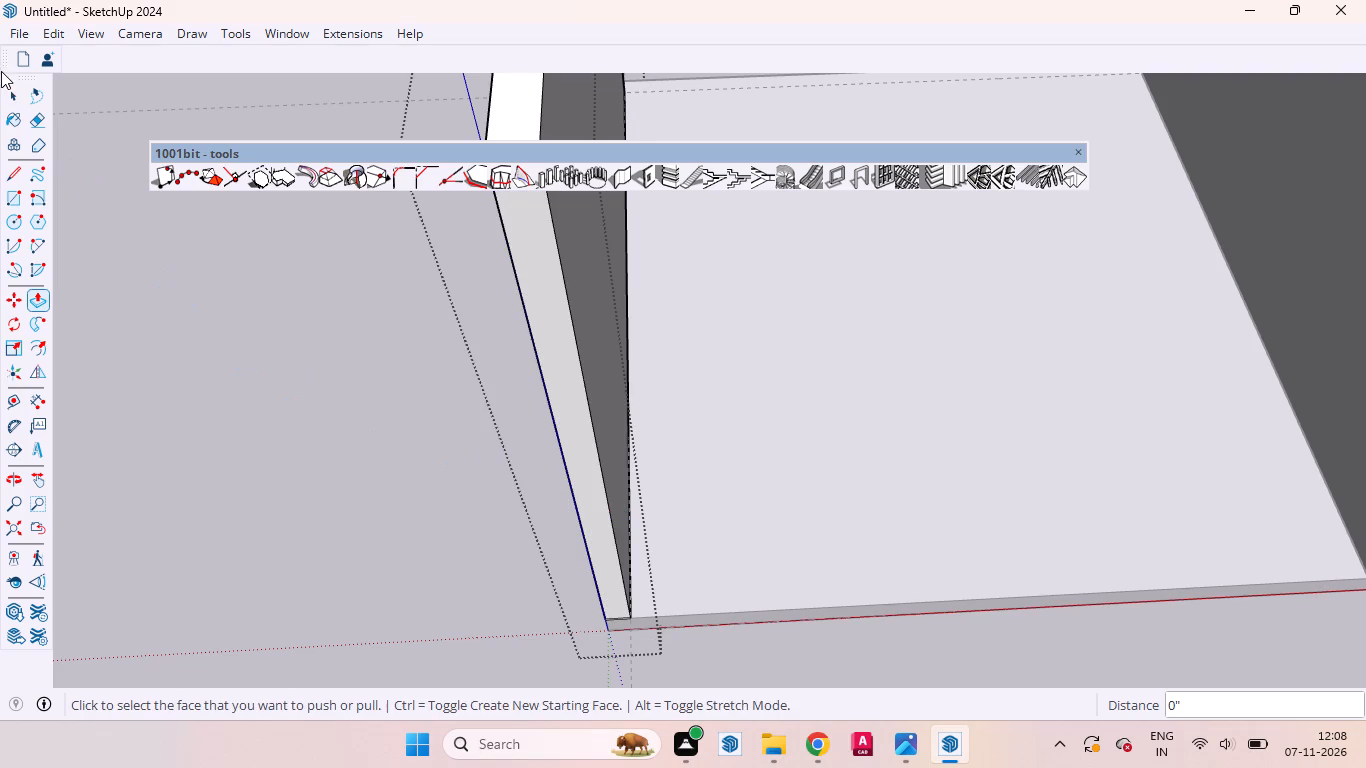
left_click(12, 94)
scroll(223, 373, "down", 7)
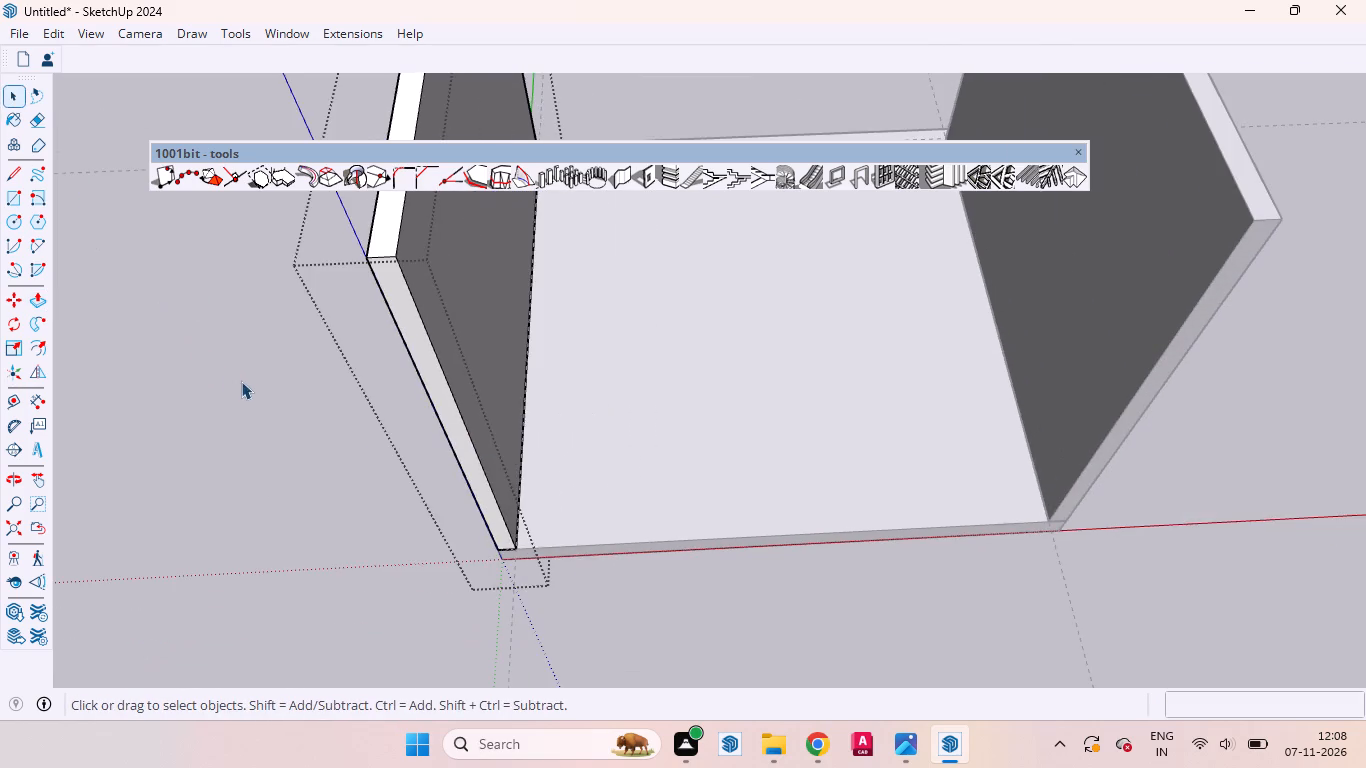
middle_click_drag(233, 380, 1040, 494)
scroll(973, 408, "down", 11)
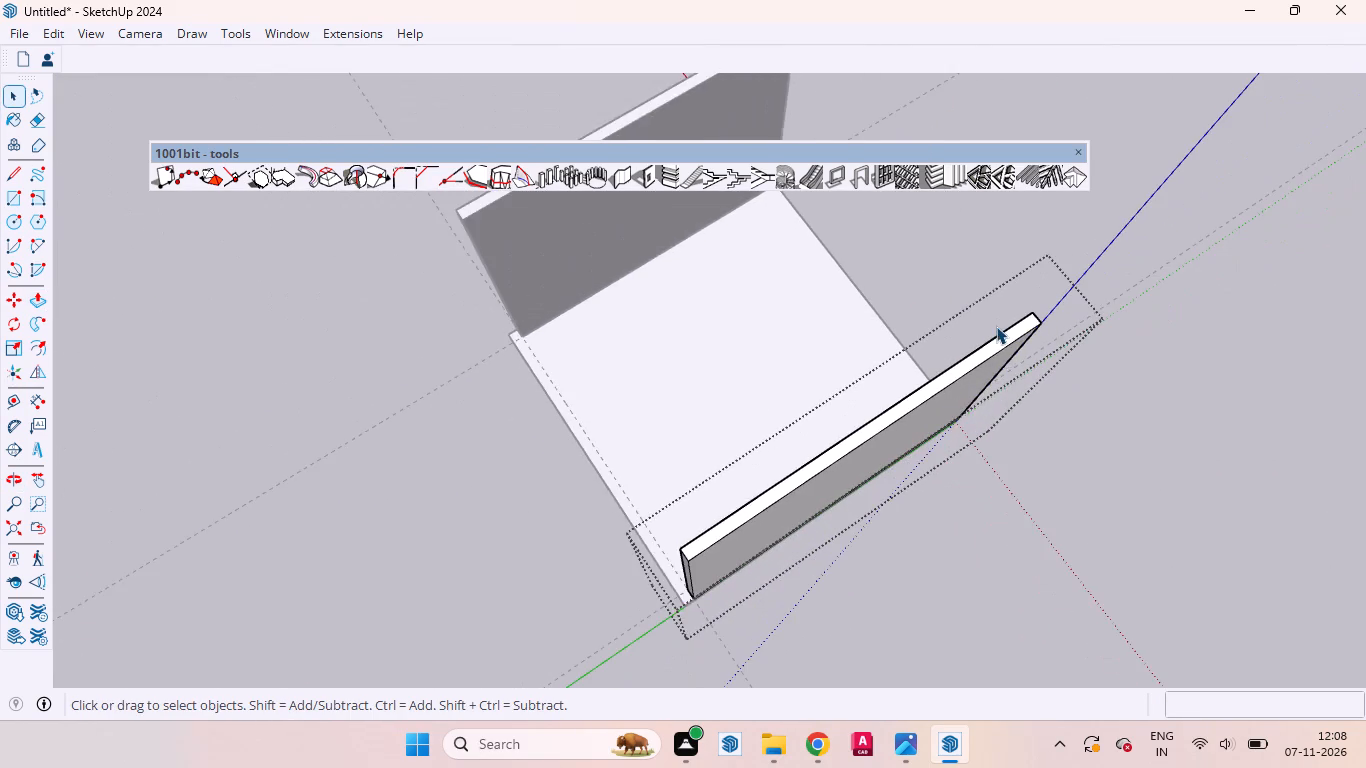
scroll(996, 326, "down", 2)
left_click(1001, 487)
In a third new group, draw a 12' by 4 1/2" rectangle along the slab's far edge, parallel to the red axis.
right_click(971, 532)
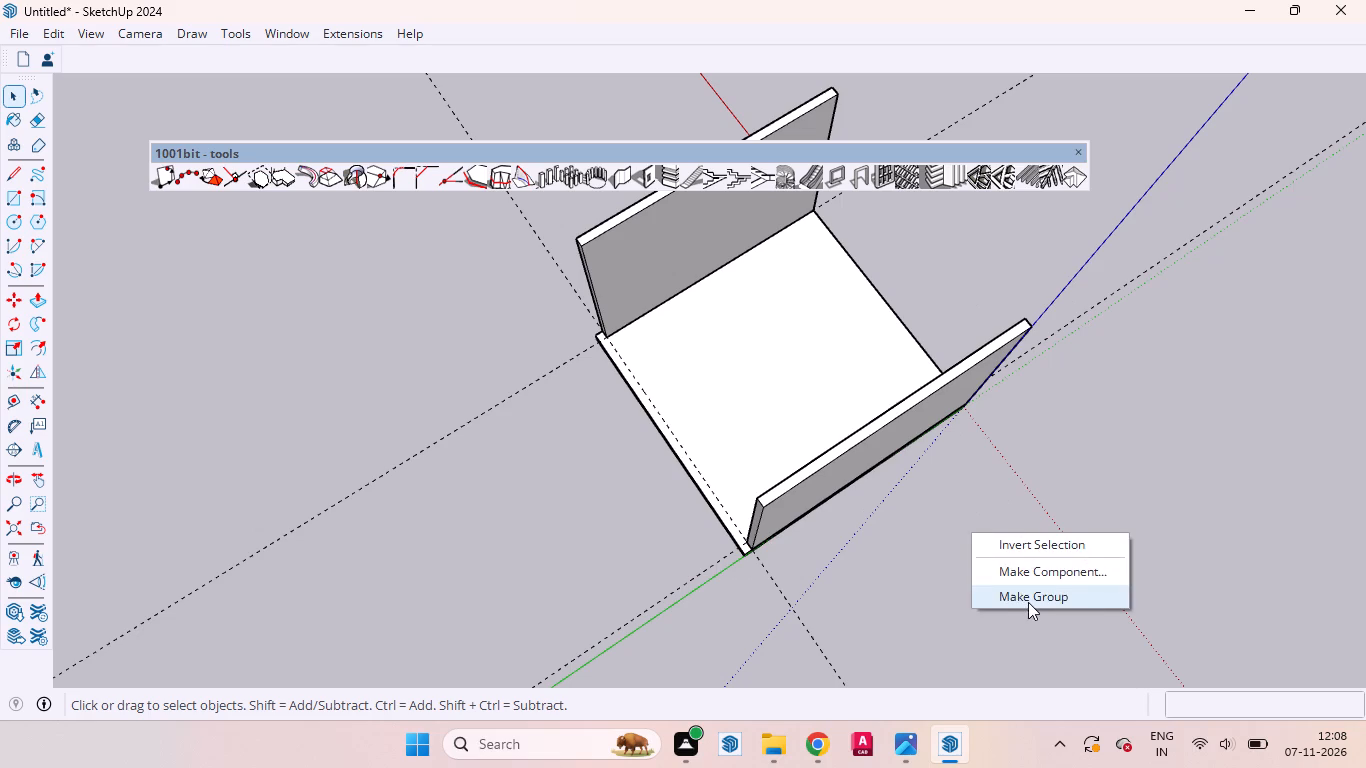
left_click(1029, 602)
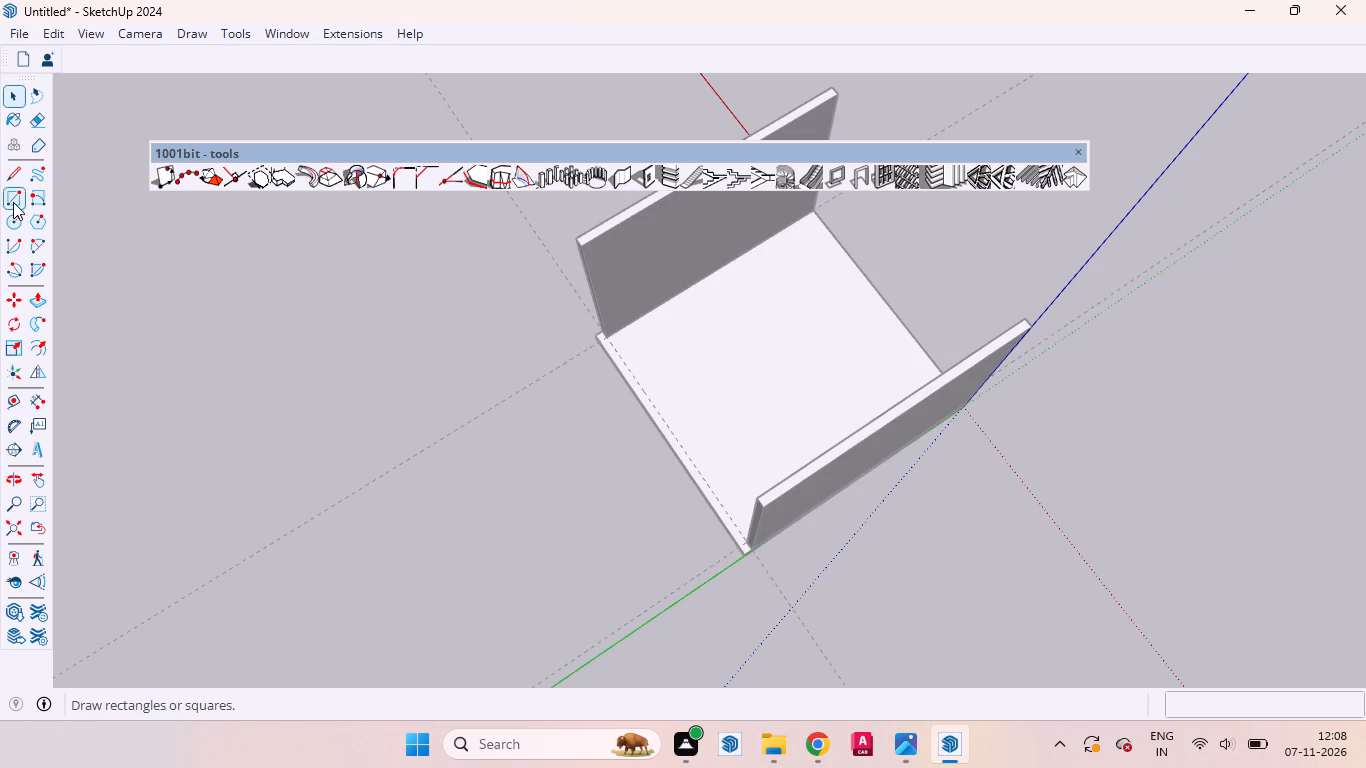
left_click(13, 202)
scroll(507, 250, "up", 5)
scroll(573, 293, "down", 1)
scroll(574, 294, "up", 8)
scroll(594, 321, "down", 1)
scroll(594, 321, "up", 12)
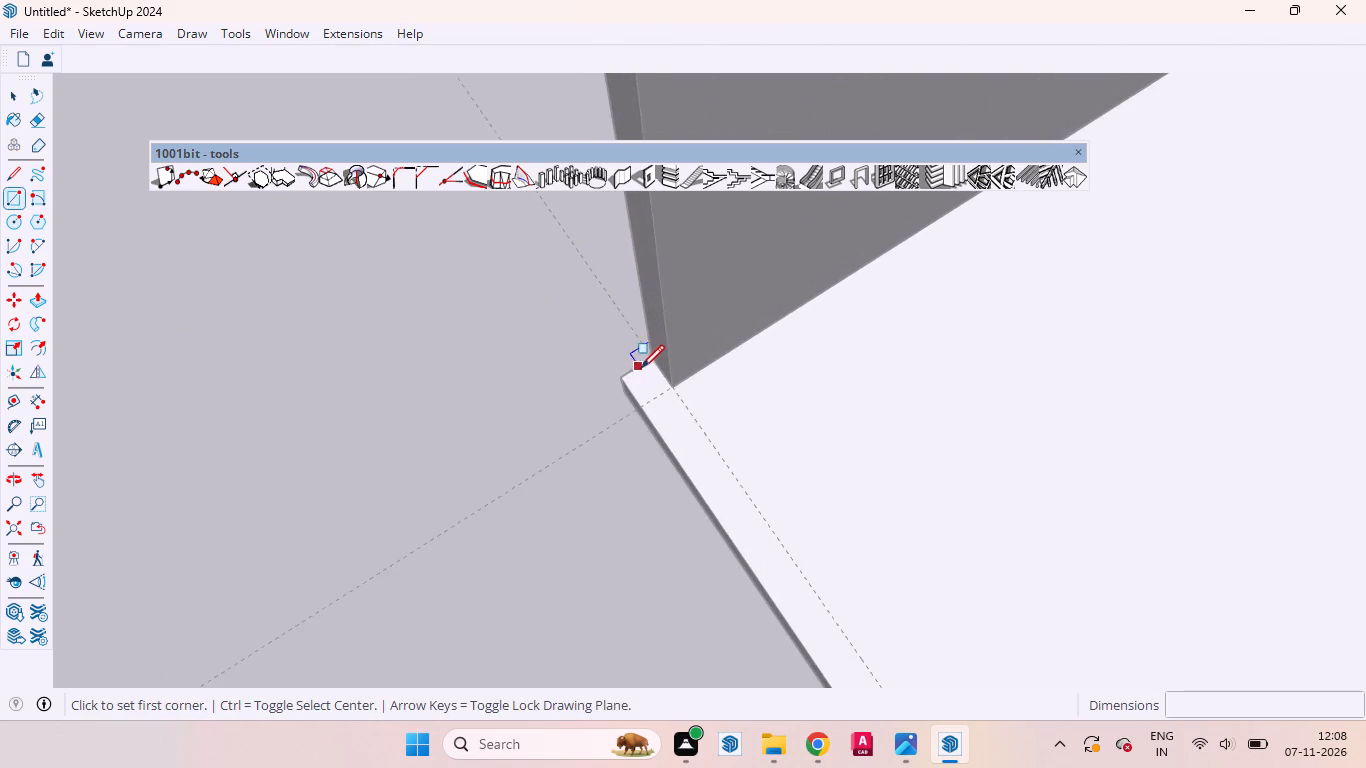
scroll(641, 368, "up", 2)
scroll(642, 368, "down", 2)
scroll(642, 368, "up", 2)
left_click(653, 354)
scroll(663, 432, "down", 3)
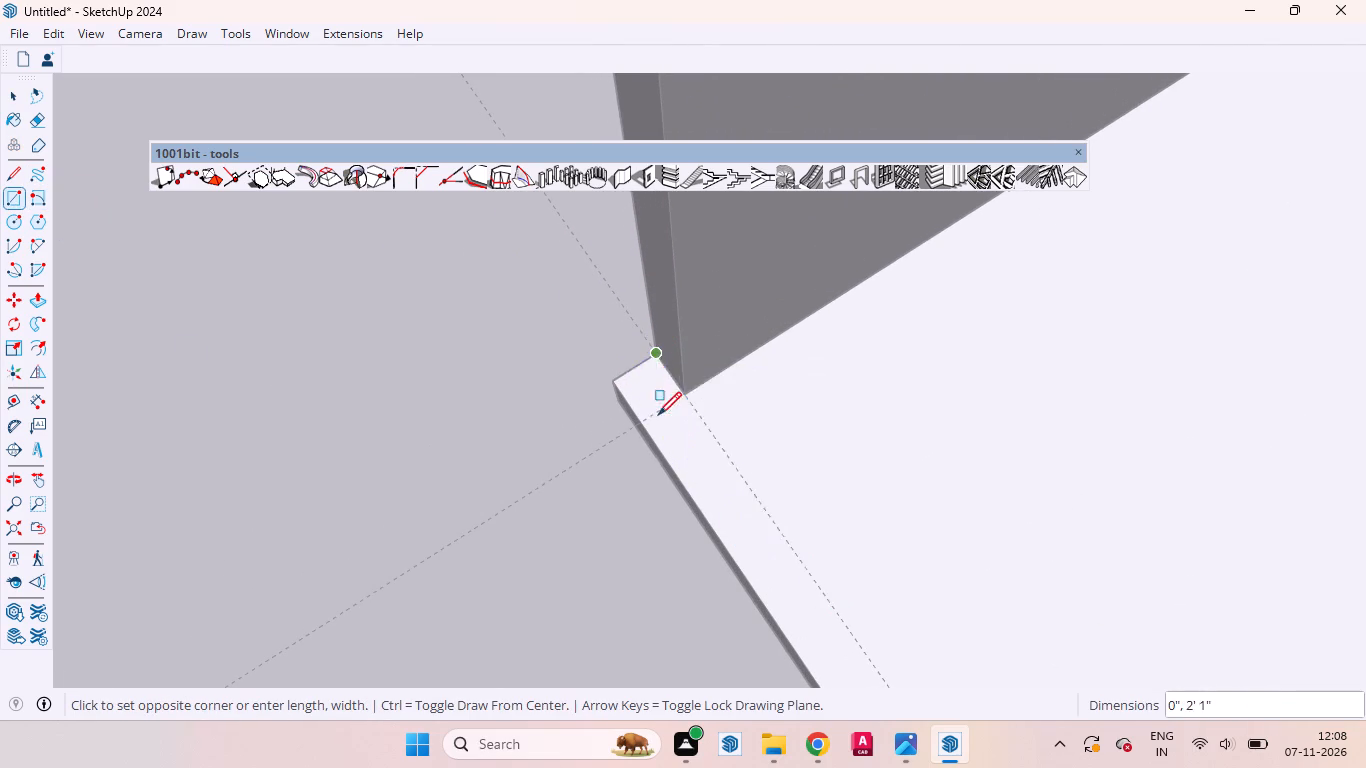
scroll(658, 415, "down", 13)
scroll(649, 396, "up", 1)
scroll(649, 396, "down", 12)
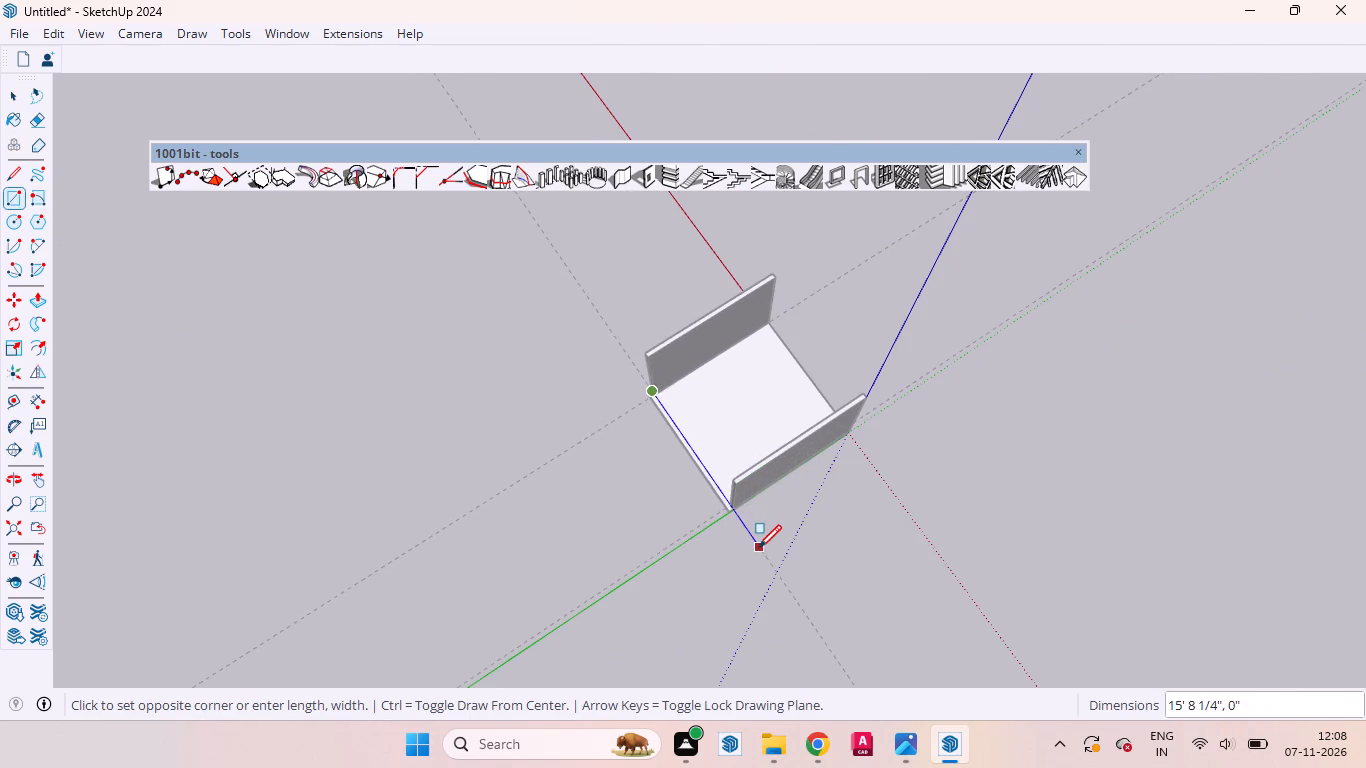
scroll(741, 583, "up", 18)
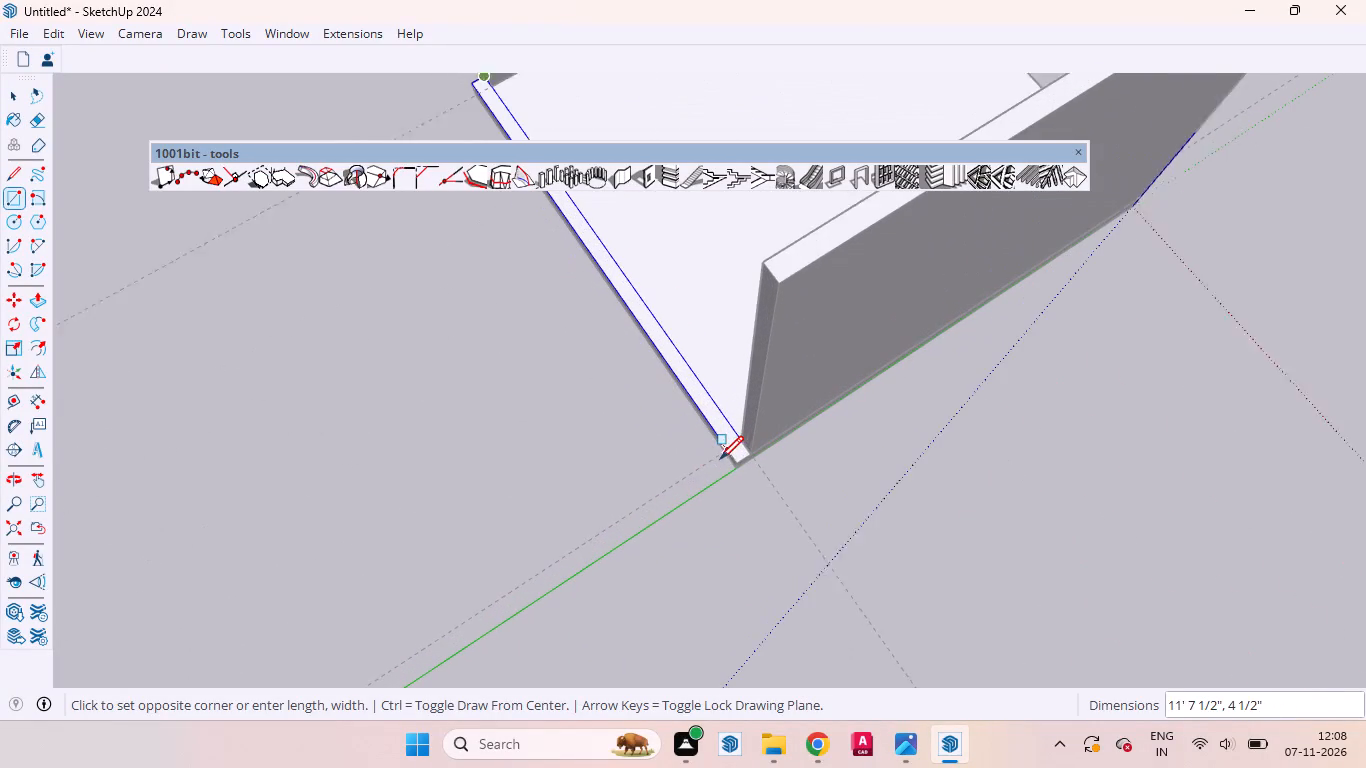
left_click(738, 466)
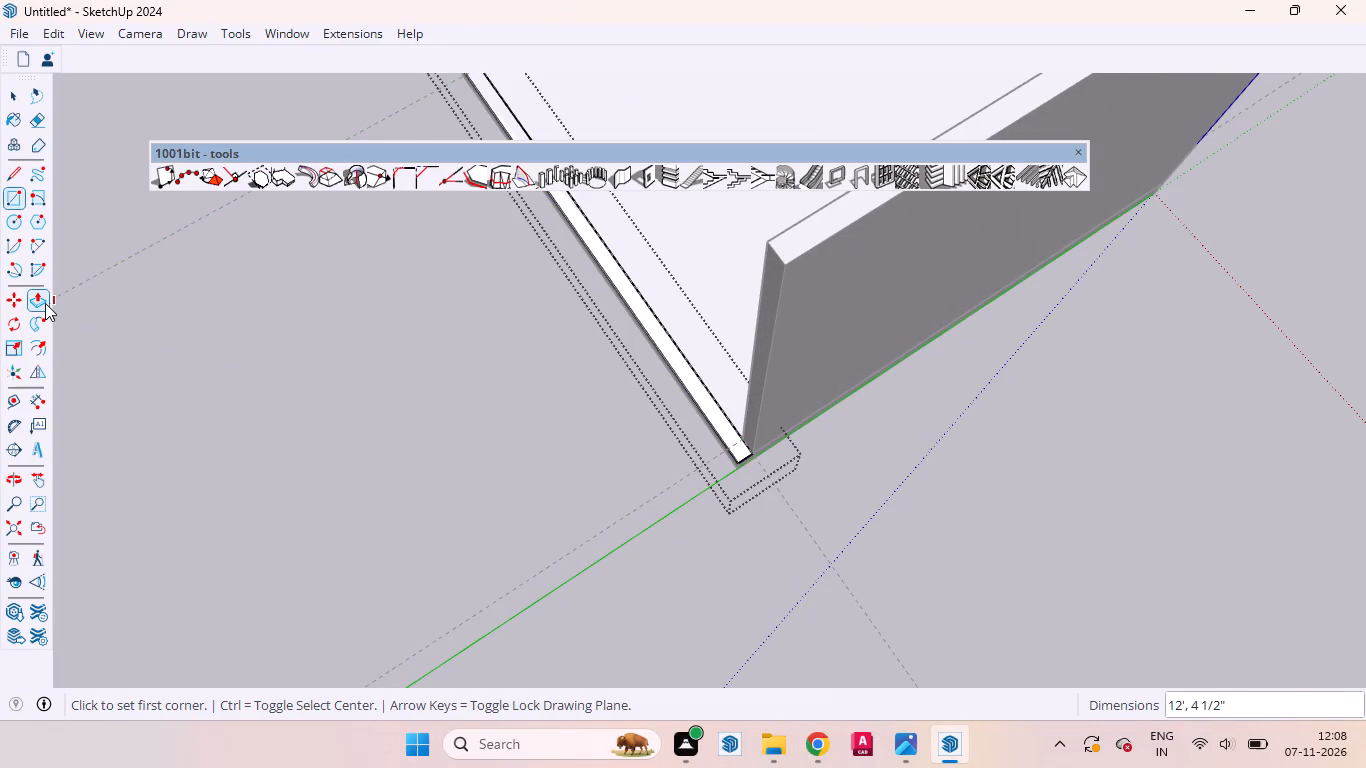
Push/Pull the far-edge strip up by the same 9' 4" as the side walls, and close its group.
left_click(43, 302)
double_click(700, 402)
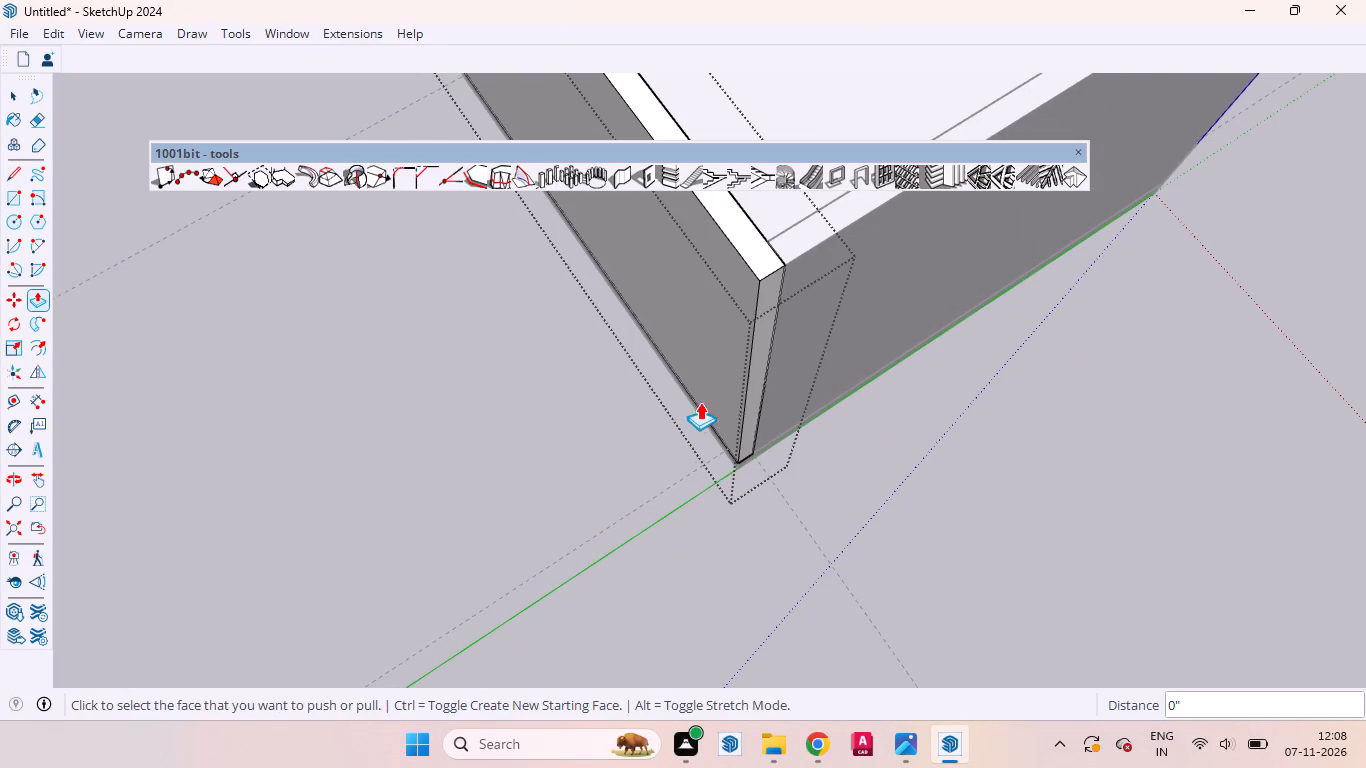
left_click(10, 89)
left_click(283, 366)
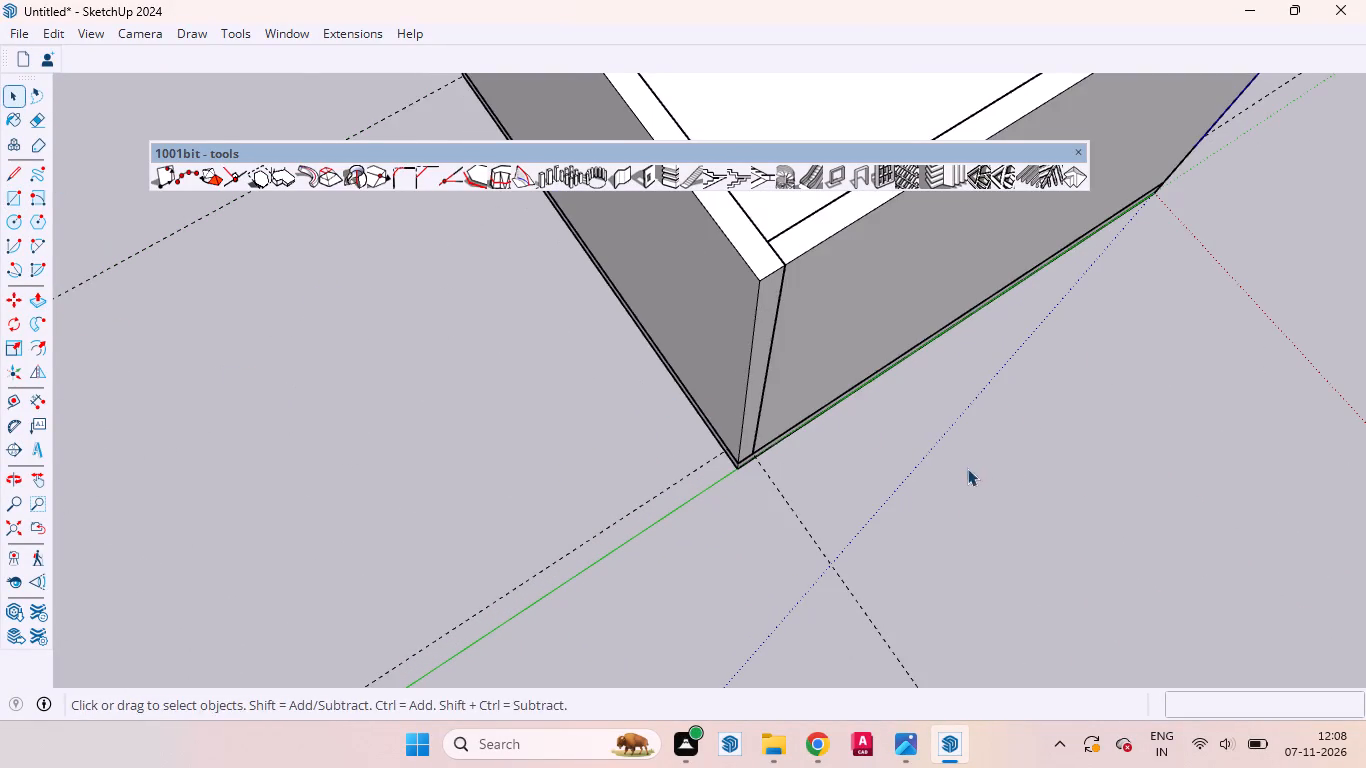
Examine the slab and each of the three wall groups from several angles, selecting them one at a time.
scroll(962, 471, "up", 1)
middle_click_drag(962, 471, 432, 315)
scroll(520, 217, "down", 5)
left_click(772, 332)
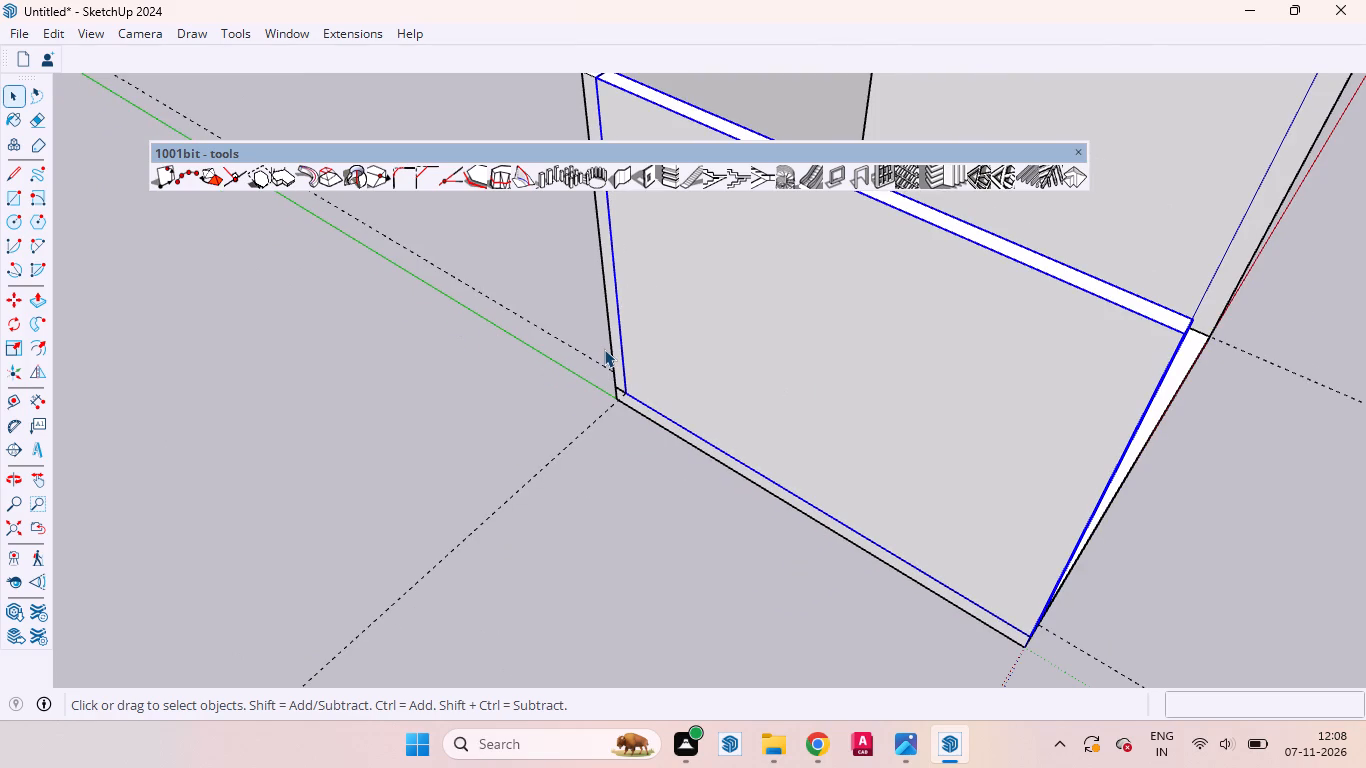
scroll(896, 529, "down", 3)
middle_click_drag(892, 538, 833, 553)
scroll(833, 553, "up", 1)
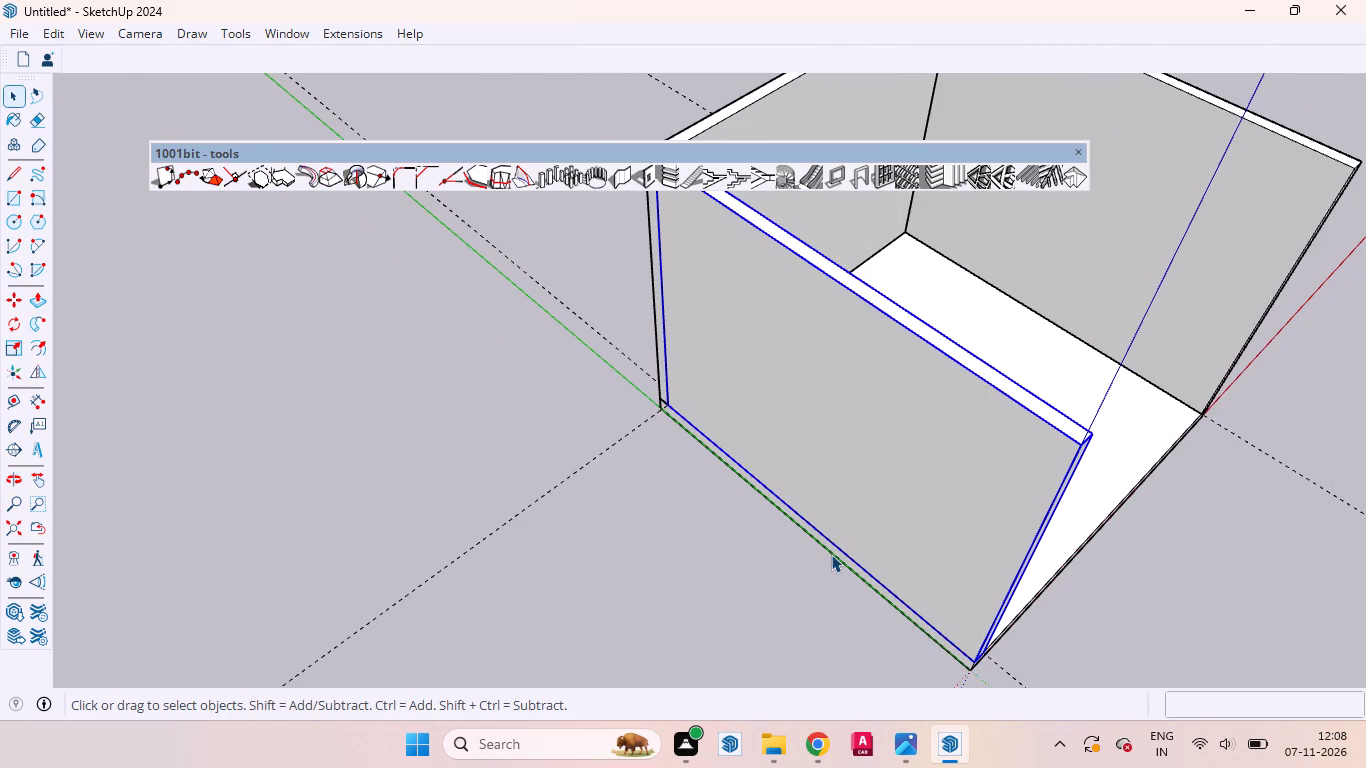
scroll(759, 632, "down", 2)
middle_click_drag(846, 597, 827, 606)
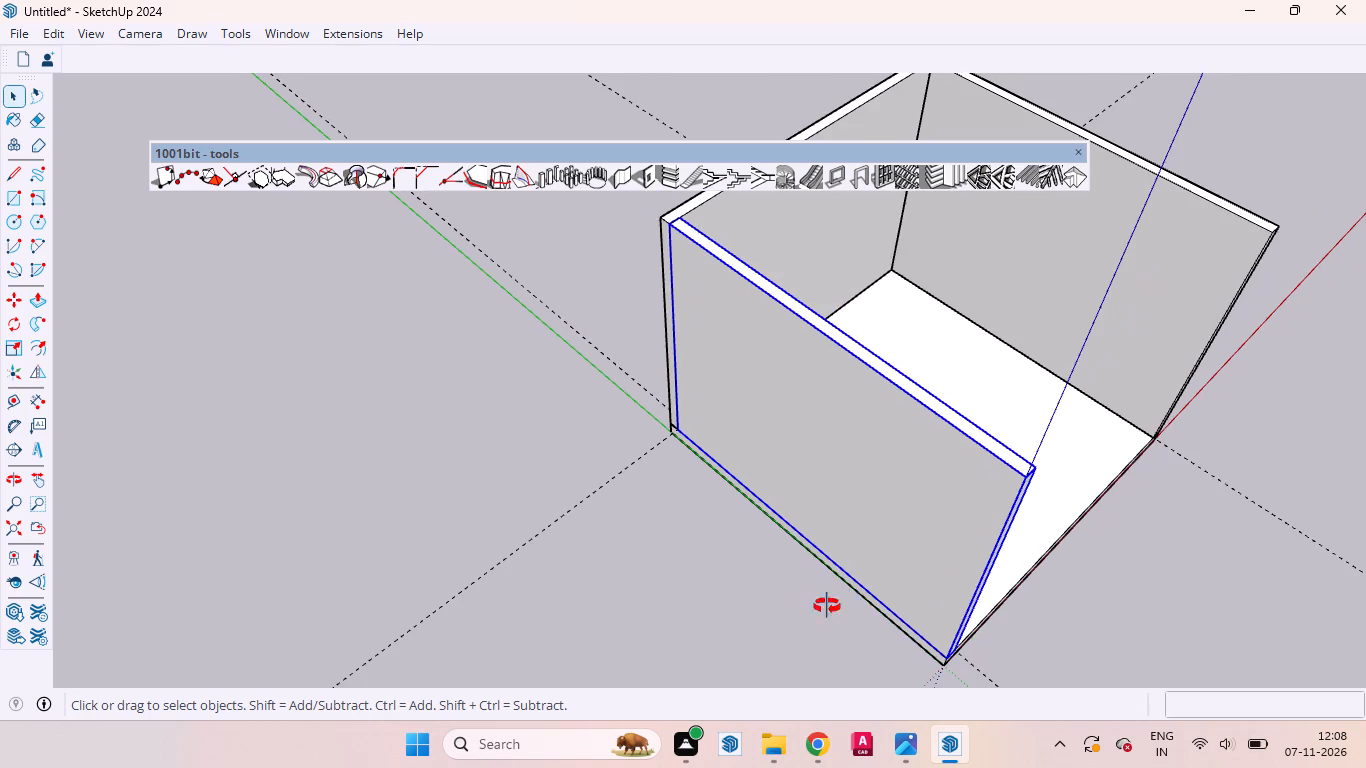
middle_click_drag(827, 606, 741, 612)
scroll(861, 609, "down", 4)
middle_click_drag(932, 576, 820, 533)
left_click(1021, 483)
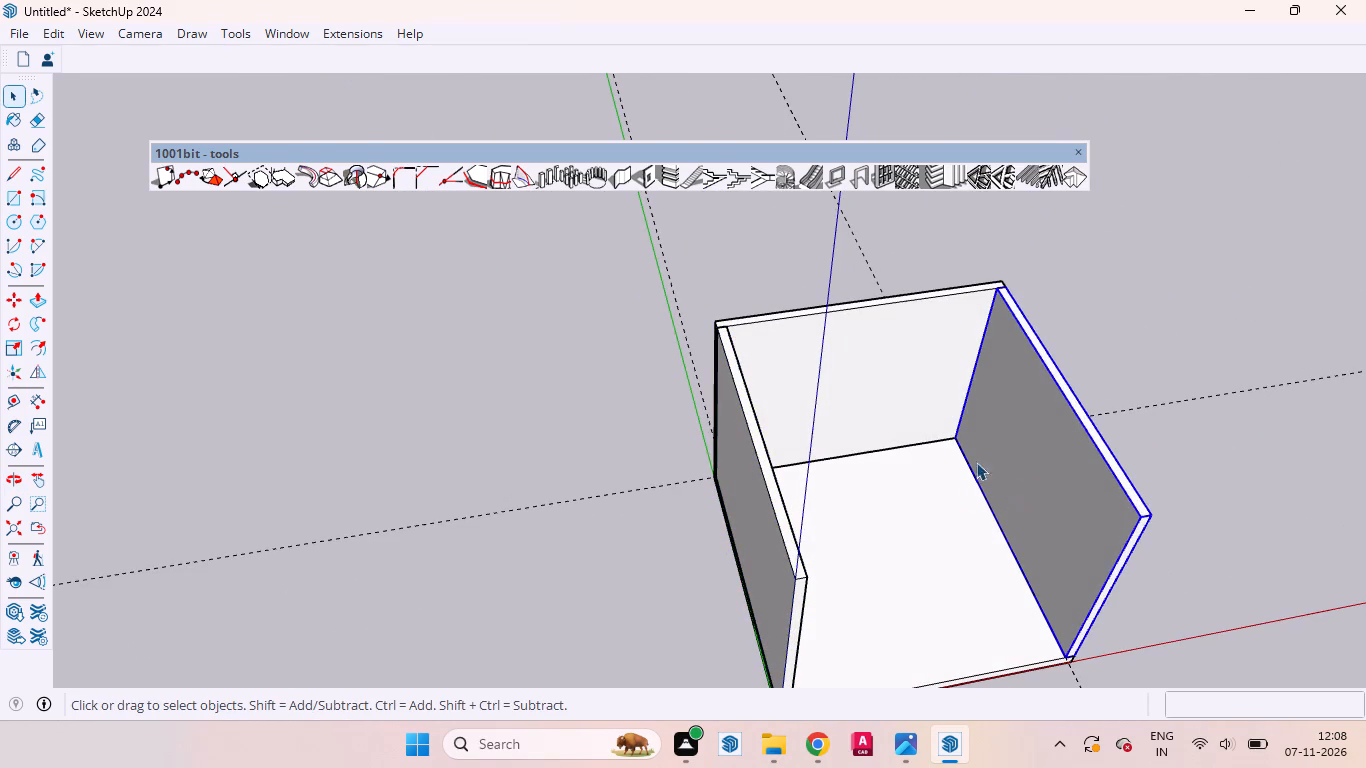
left_click(841, 399)
middle_click_drag(873, 393, 856, 369)
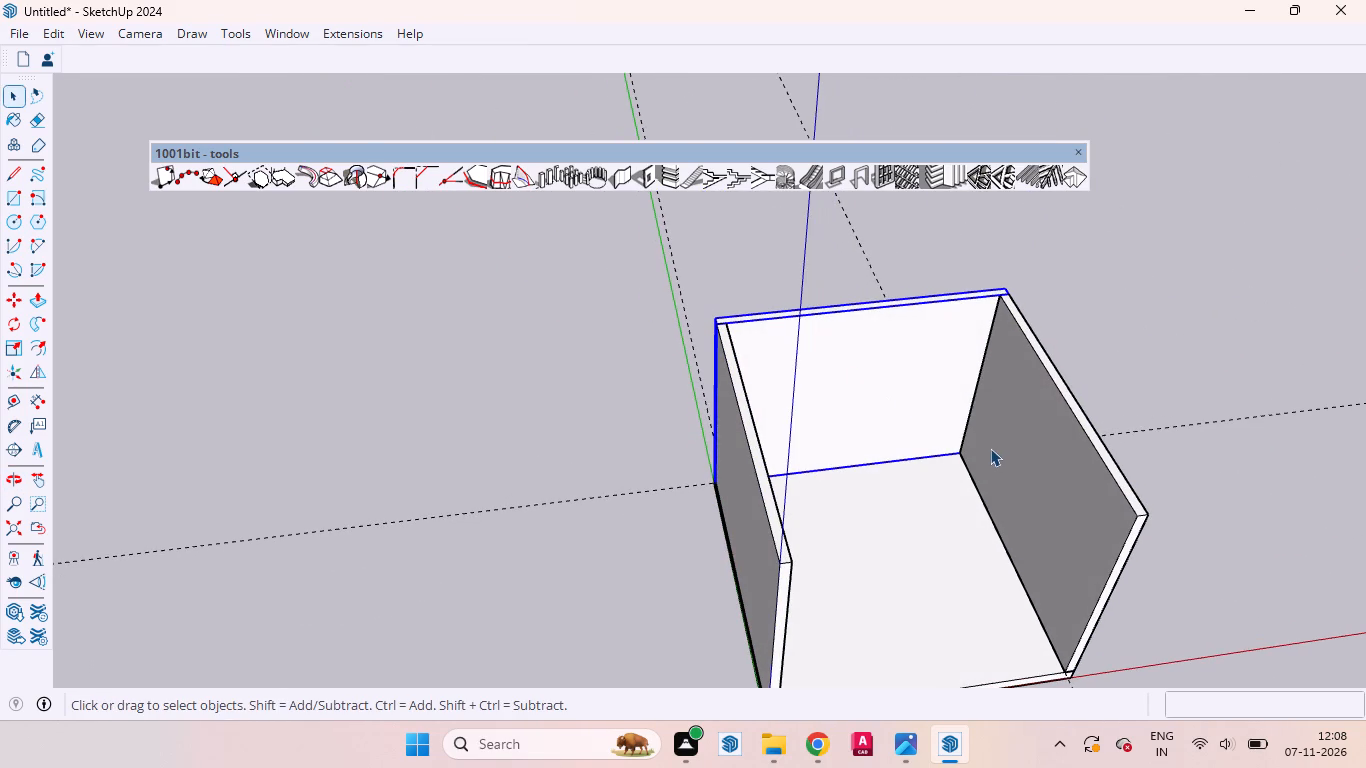
scroll(909, 615, "up", 1)
scroll(882, 713, "down", 3)
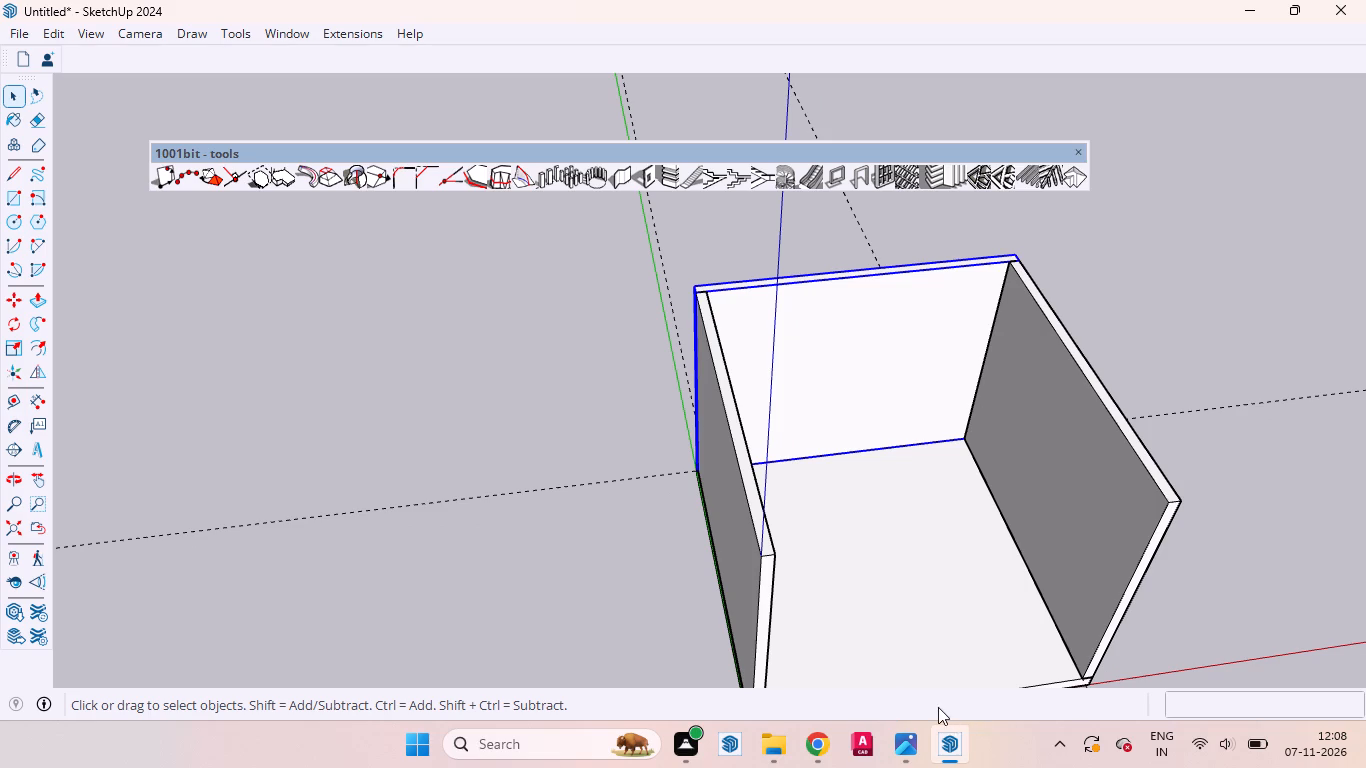
middle_click_drag(933, 707, 882, 599)
left_click(1073, 501)
middle_click_drag(1071, 505, 966, 458)
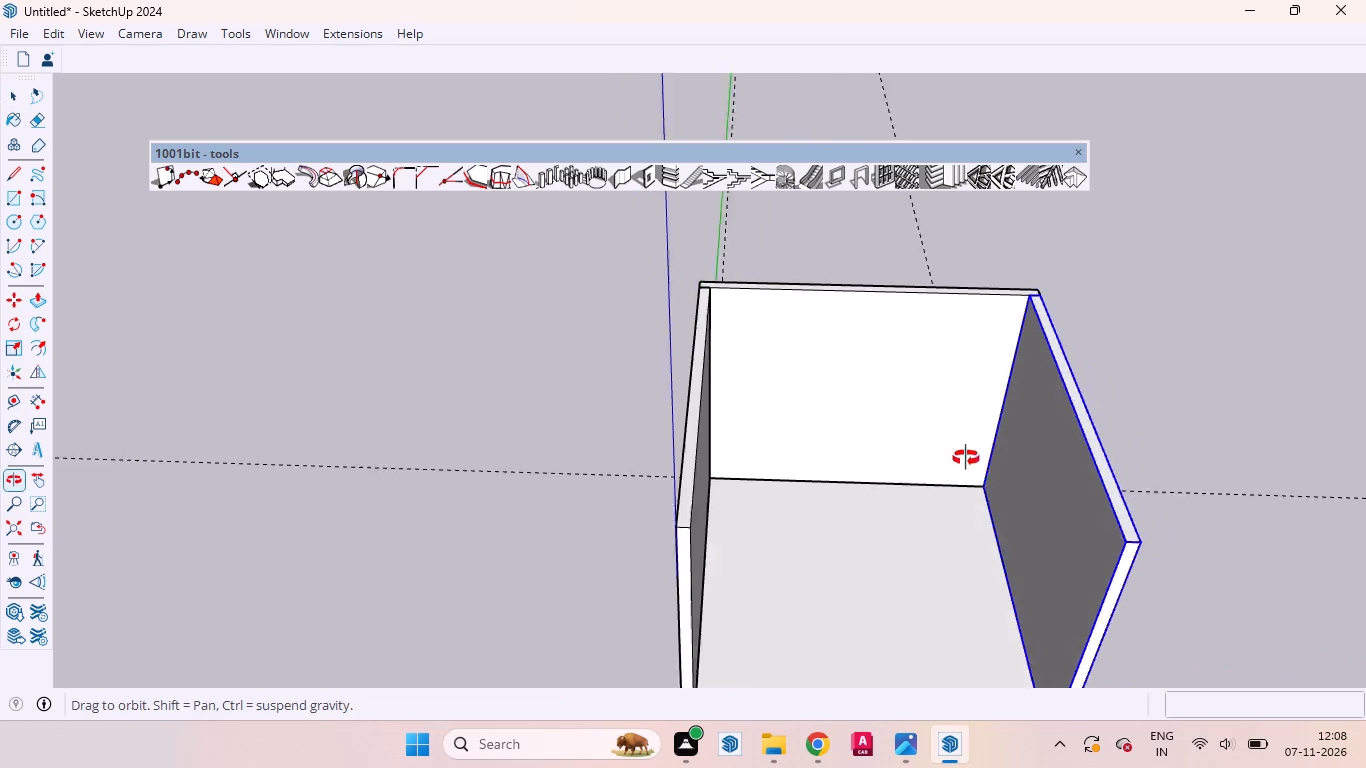
middle_click_drag(966, 458, 959, 451)
scroll(938, 425, "down", 7)
left_click(926, 560)
scroll(919, 564, "up", 3)
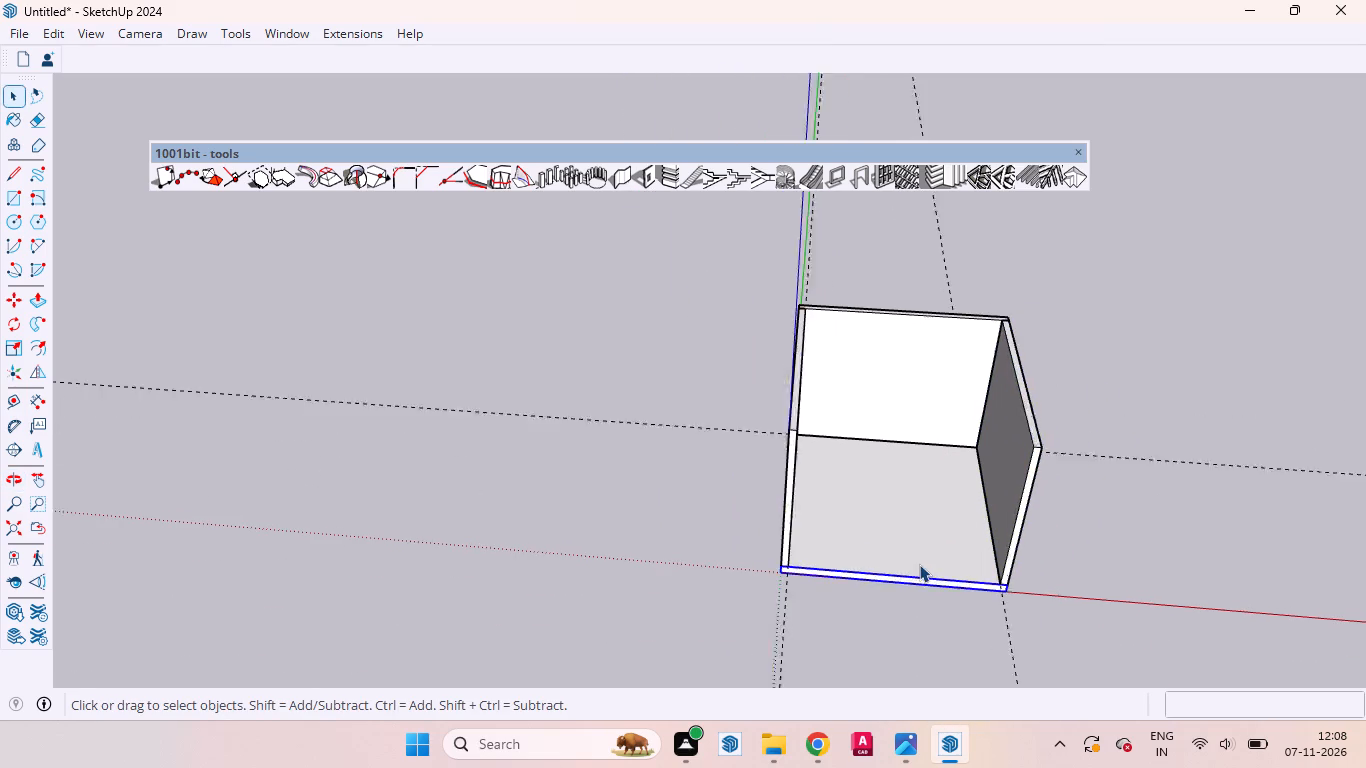
scroll(919, 564, "up", 1)
middle_click_drag(935, 580, 919, 495)
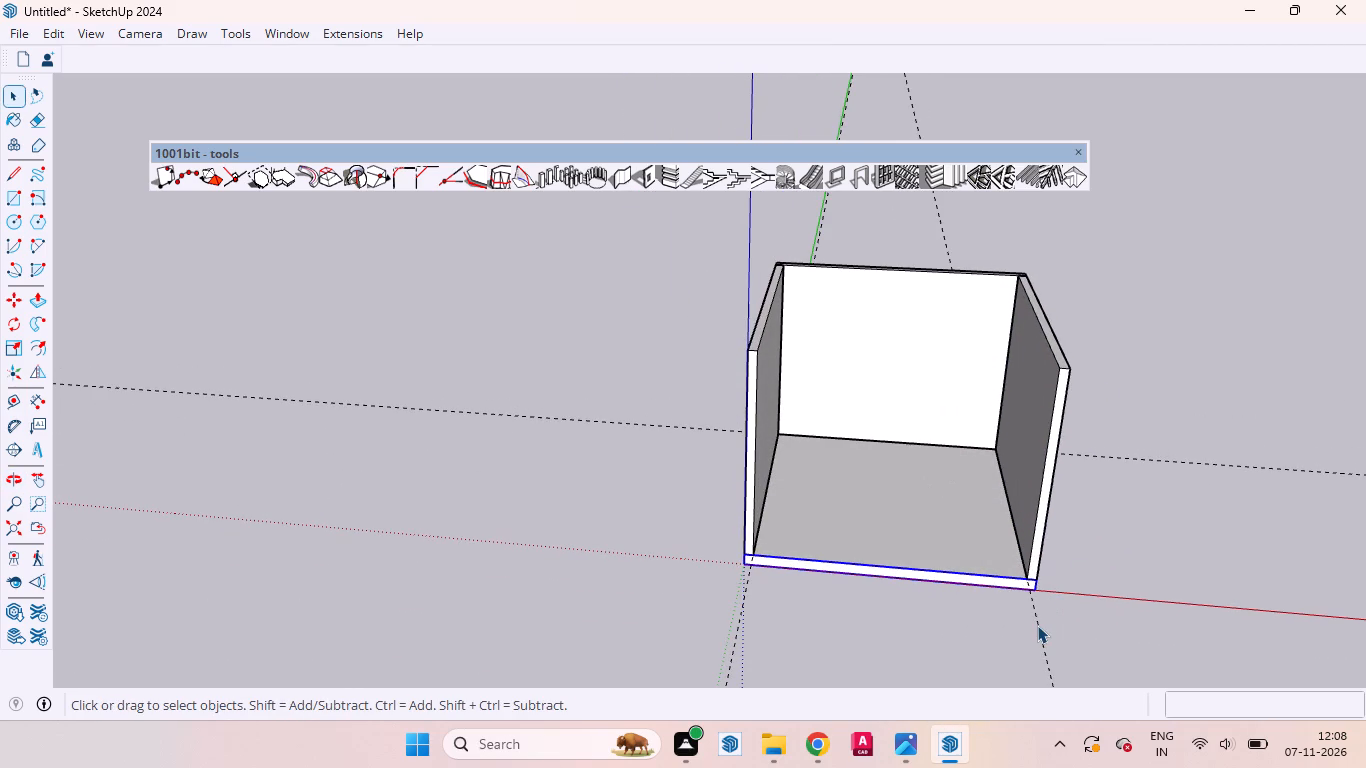
Erase the three construction guides: the two parallel to the green axis and the one parallel to the red axis.
left_click(1037, 625)
right_click(1037, 625)
left_click(1095, 407)
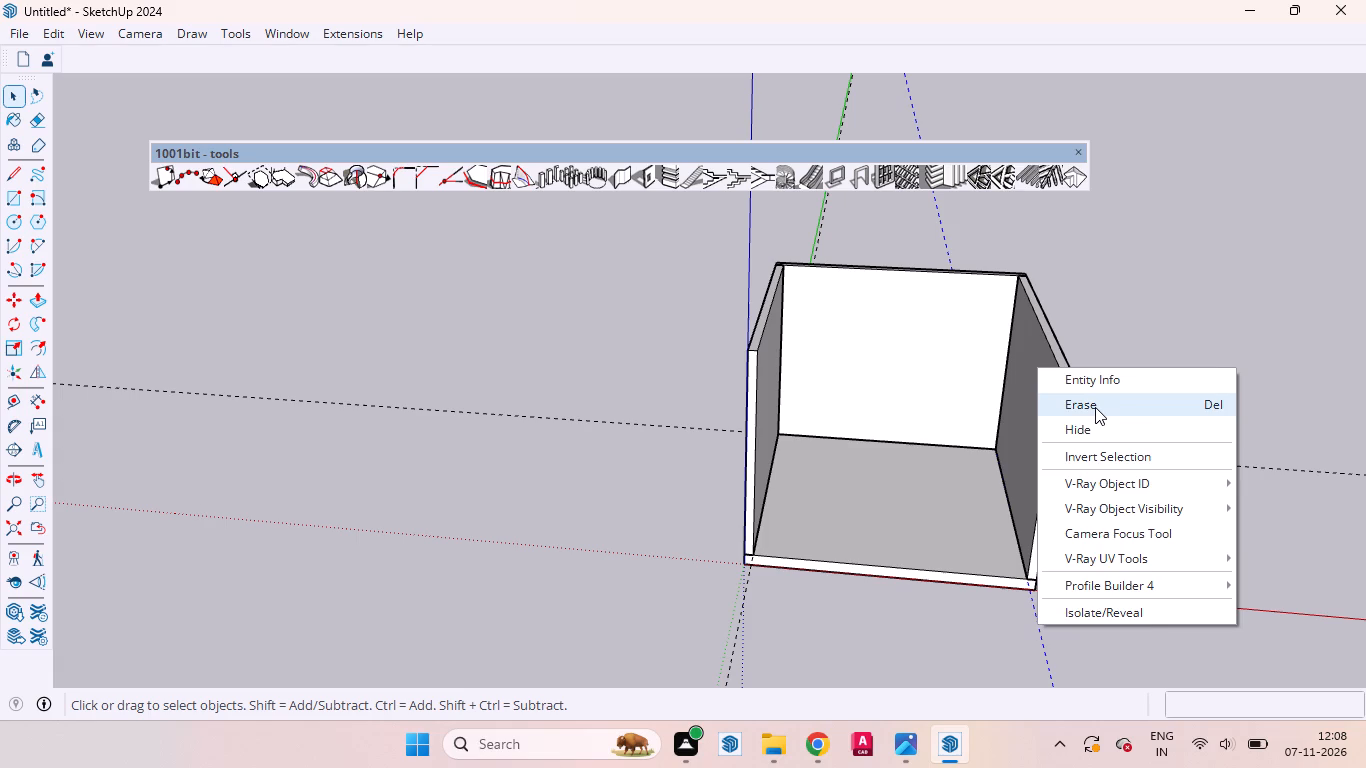
left_click(741, 617)
right_click(741, 617)
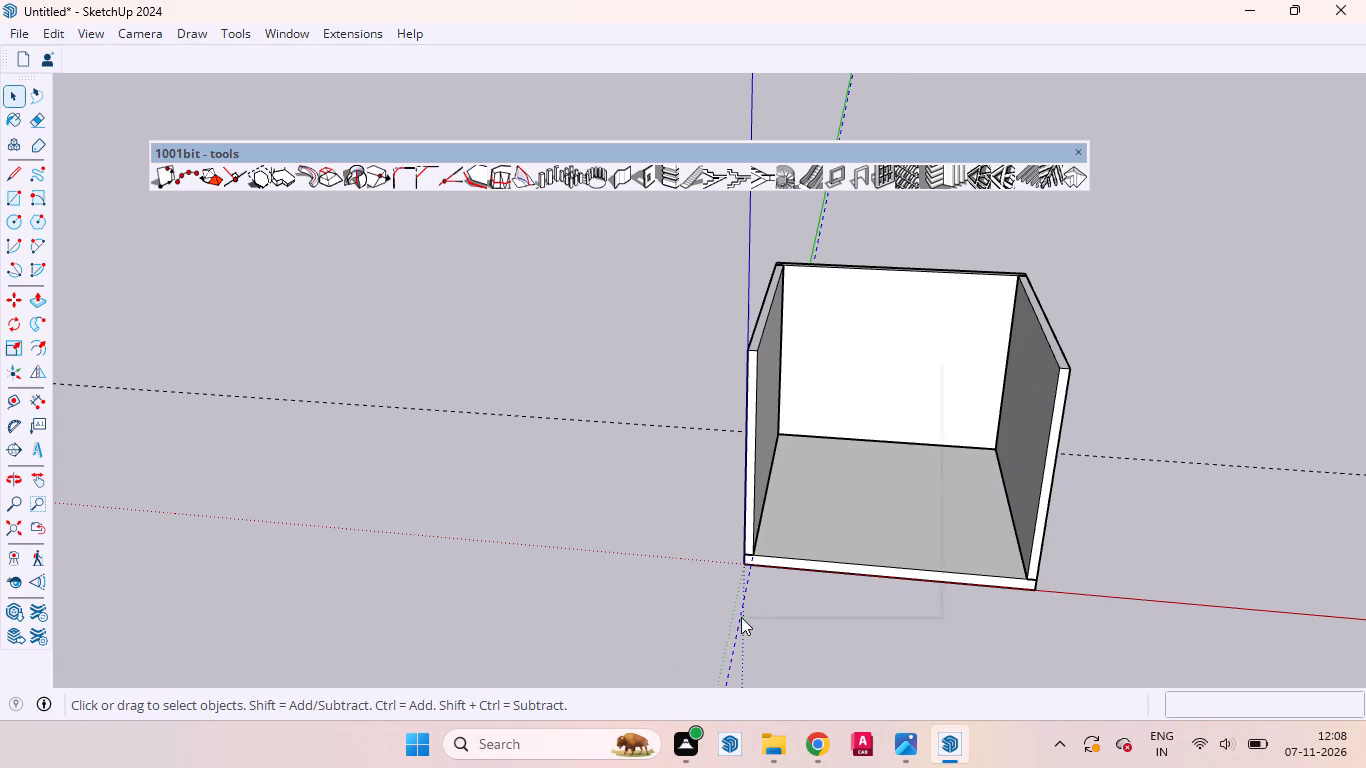
left_click(798, 396)
left_click(669, 428)
right_click(669, 428)
left_click(695, 462)
Examine the three-walled room from above and from its open side, checking the individual wall groups.
scroll(937, 405, "up", 1)
scroll(936, 405, "down", 2)
scroll(935, 404, "up", 3)
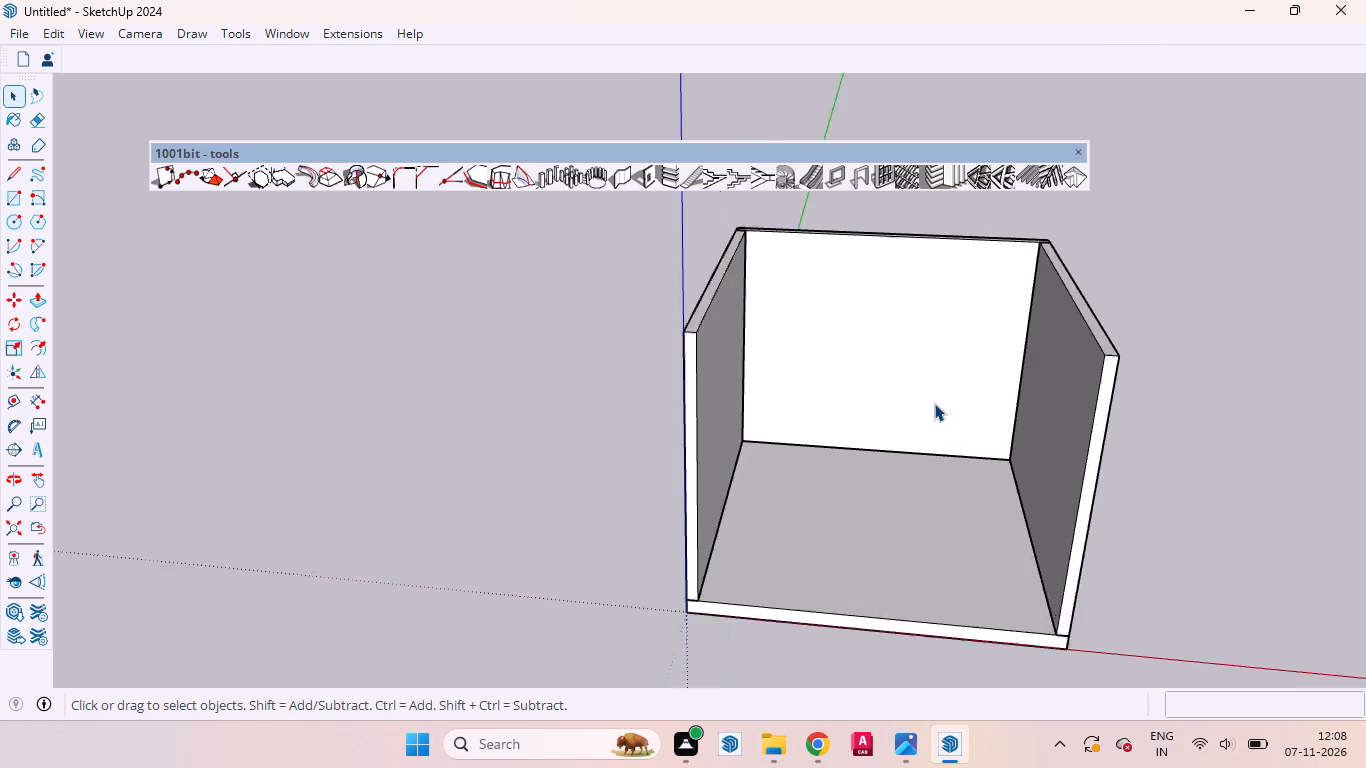
scroll(920, 458, "down", 7)
middle_click_drag(941, 507, 836, 446)
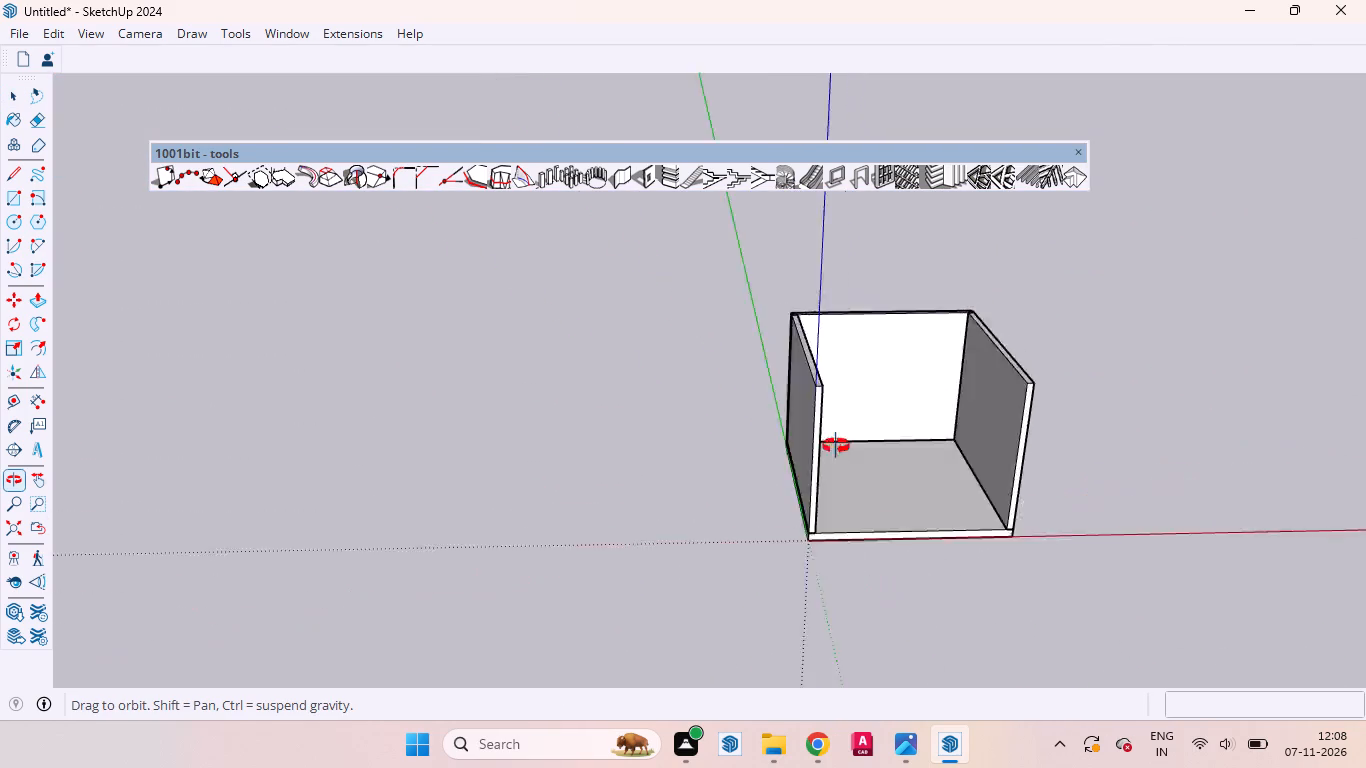
middle_click_drag(836, 446, 836, 368)
scroll(863, 406, "down", 4)
scroll(923, 472, "up", 5)
scroll(899, 495, "down", 1)
scroll(898, 495, "up", 2)
middle_click_drag(936, 531, 1365, 651)
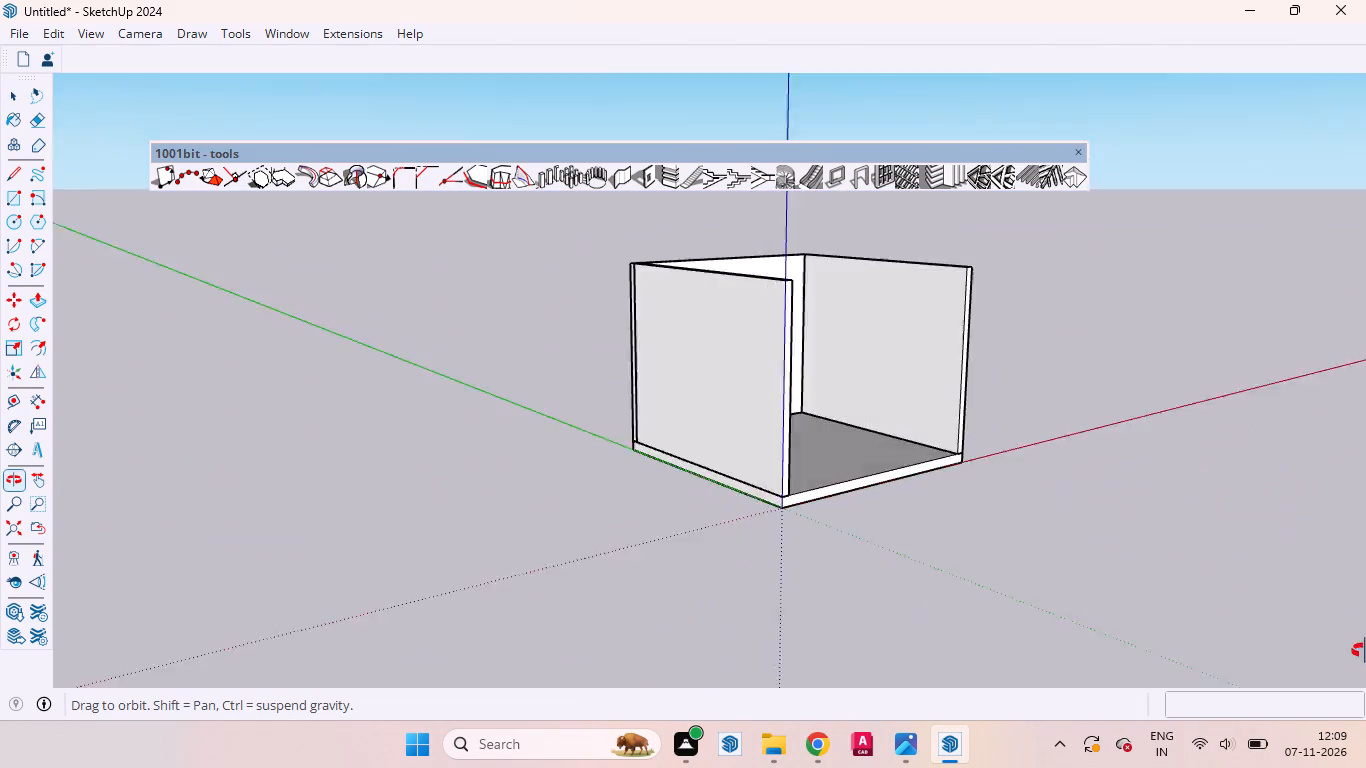
middle_click_drag(1365, 651, 1017, 750)
scroll(781, 516, "down", 8)
middle_click_drag(796, 460, 780, 225)
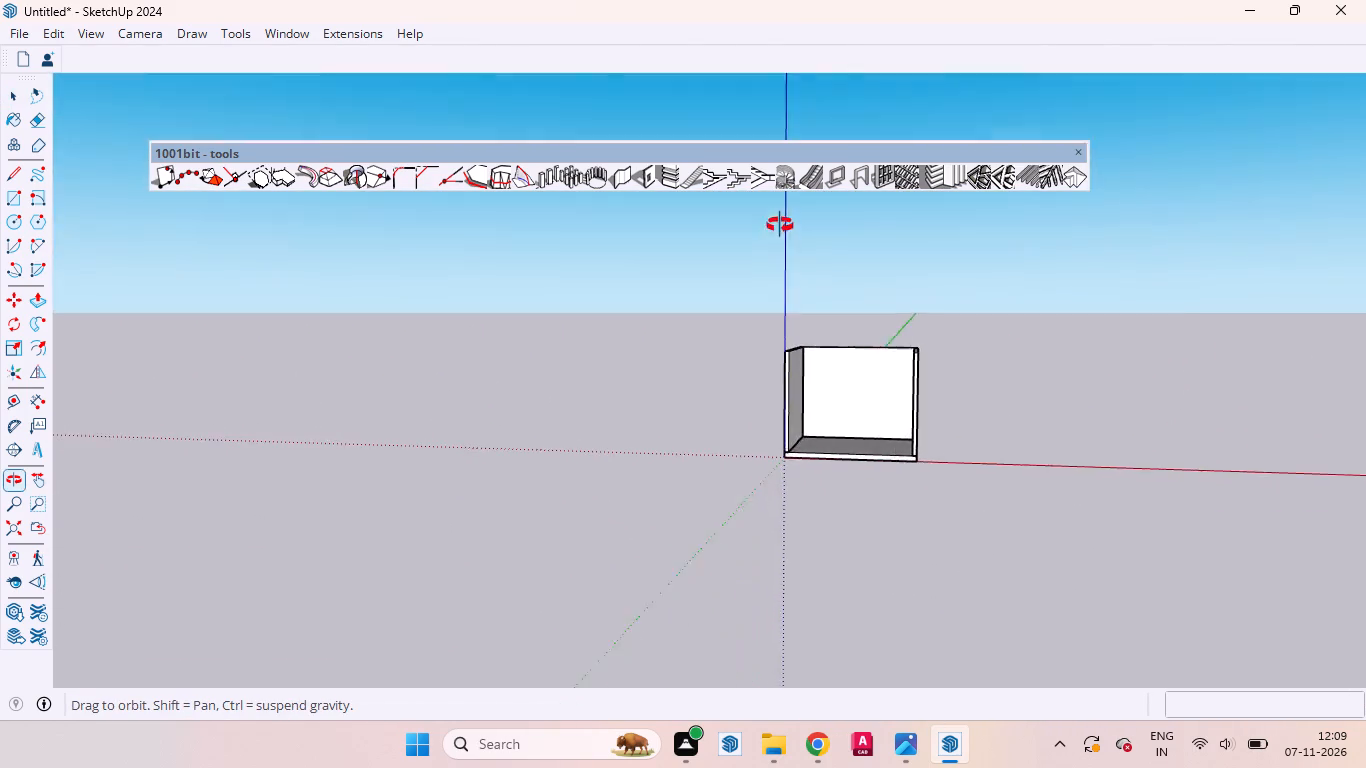
middle_click_drag(780, 225, 780, 223)
scroll(766, 250, "up", 9)
middle_click_drag(791, 370, 1135, 400)
scroll(817, 381, "up", 1)
left_click(787, 487)
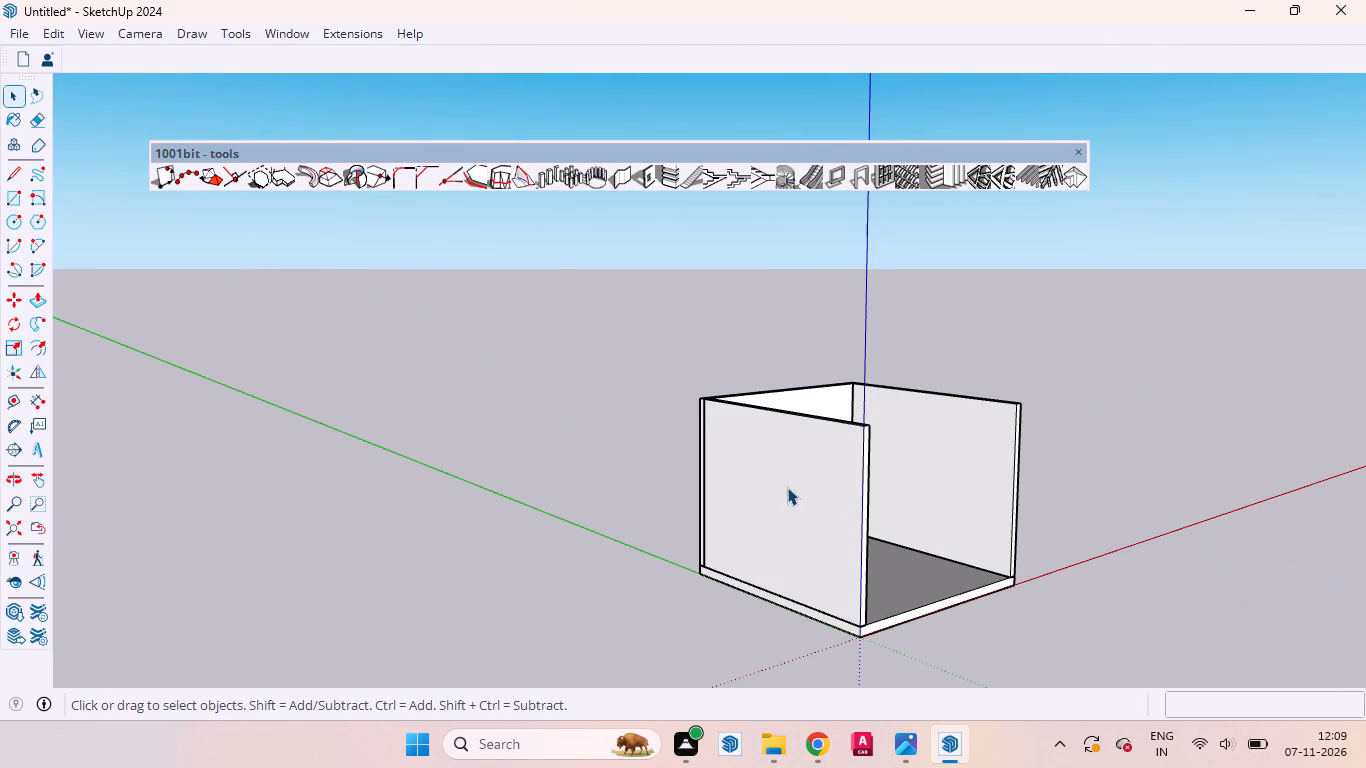
left_click(989, 426)
left_click(830, 400)
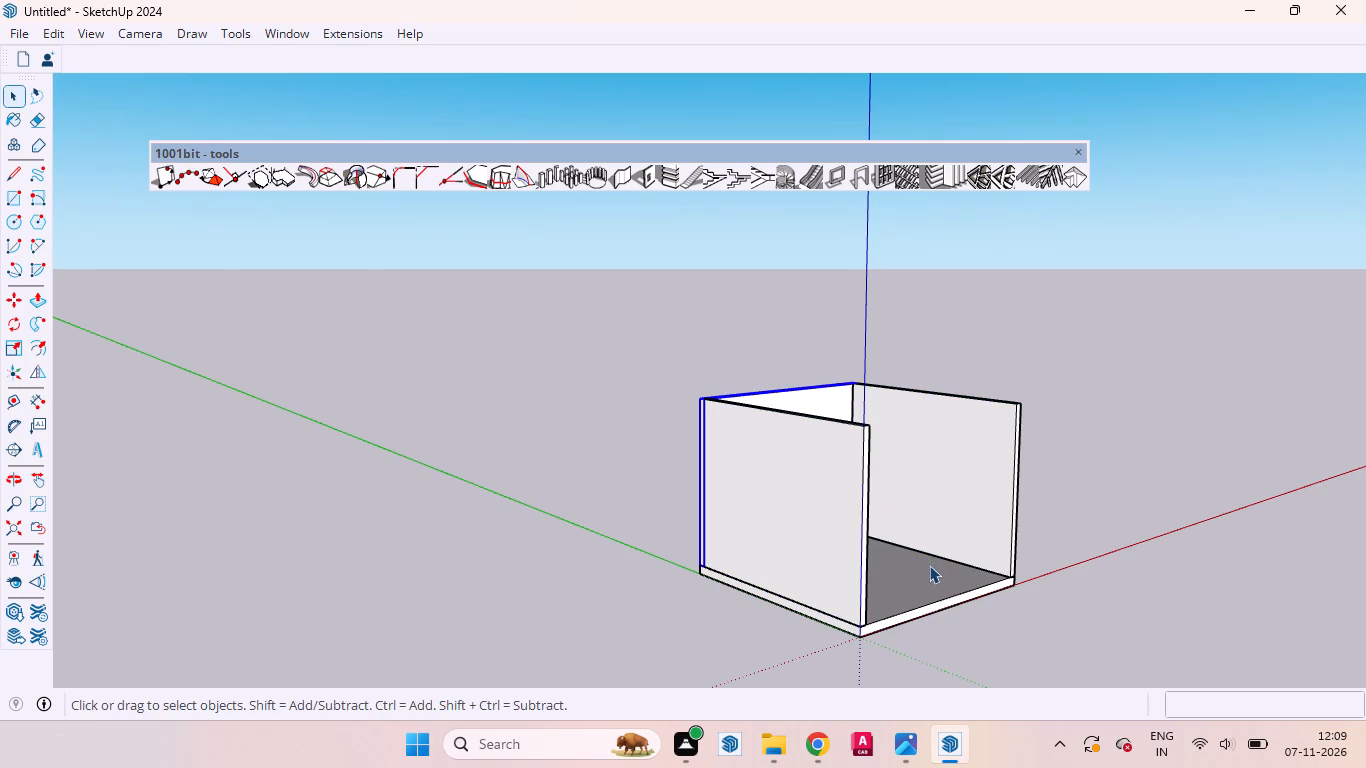
Copy the floor slab group 9' 10" straight up from its origin corner onto the top corner of the green-axis wall.
left_click(929, 565)
scroll(848, 609, "up", 5)
middle_click_drag(843, 611, 648, 580)
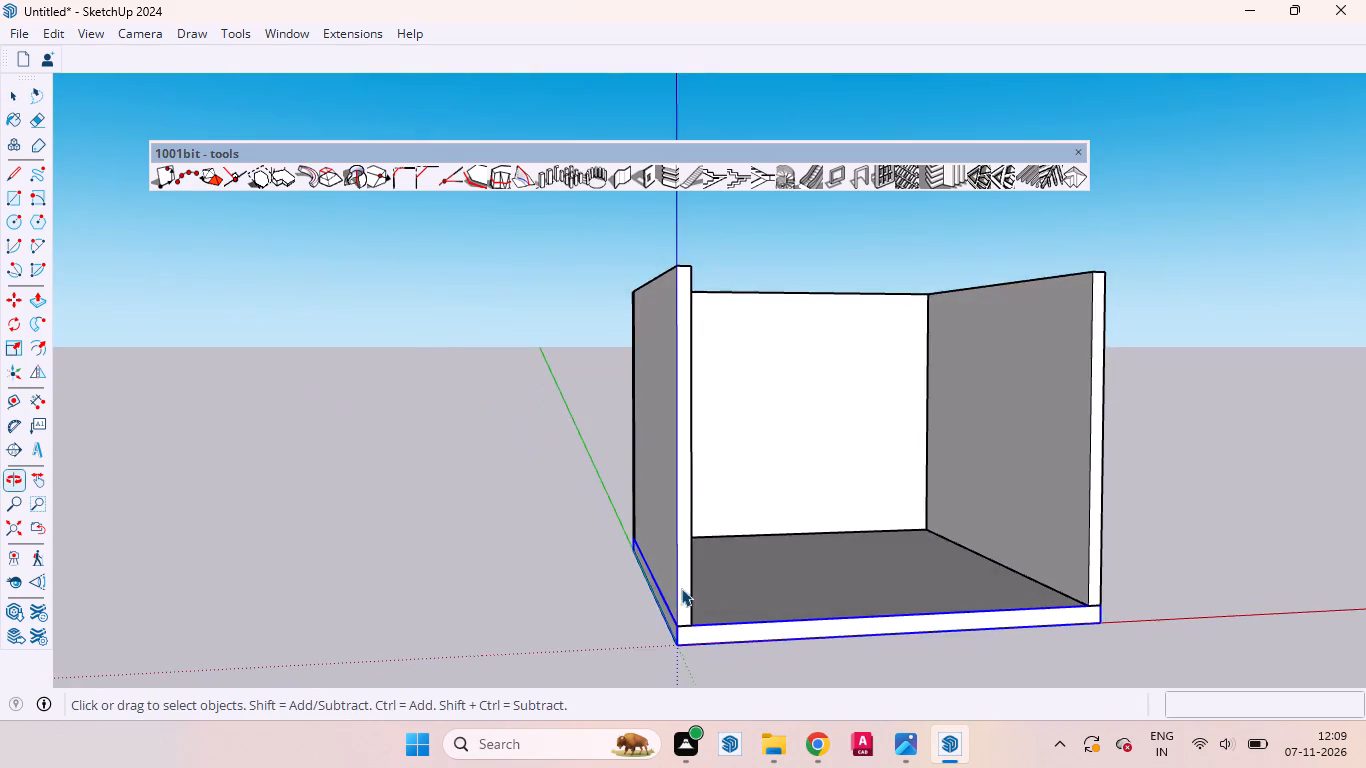
scroll(711, 601, "down", 8)
middle_click_drag(812, 609, 772, 630)
scroll(758, 617, "up", 1)
scroll(758, 617, "down", 1)
scroll(758, 617, "up", 7)
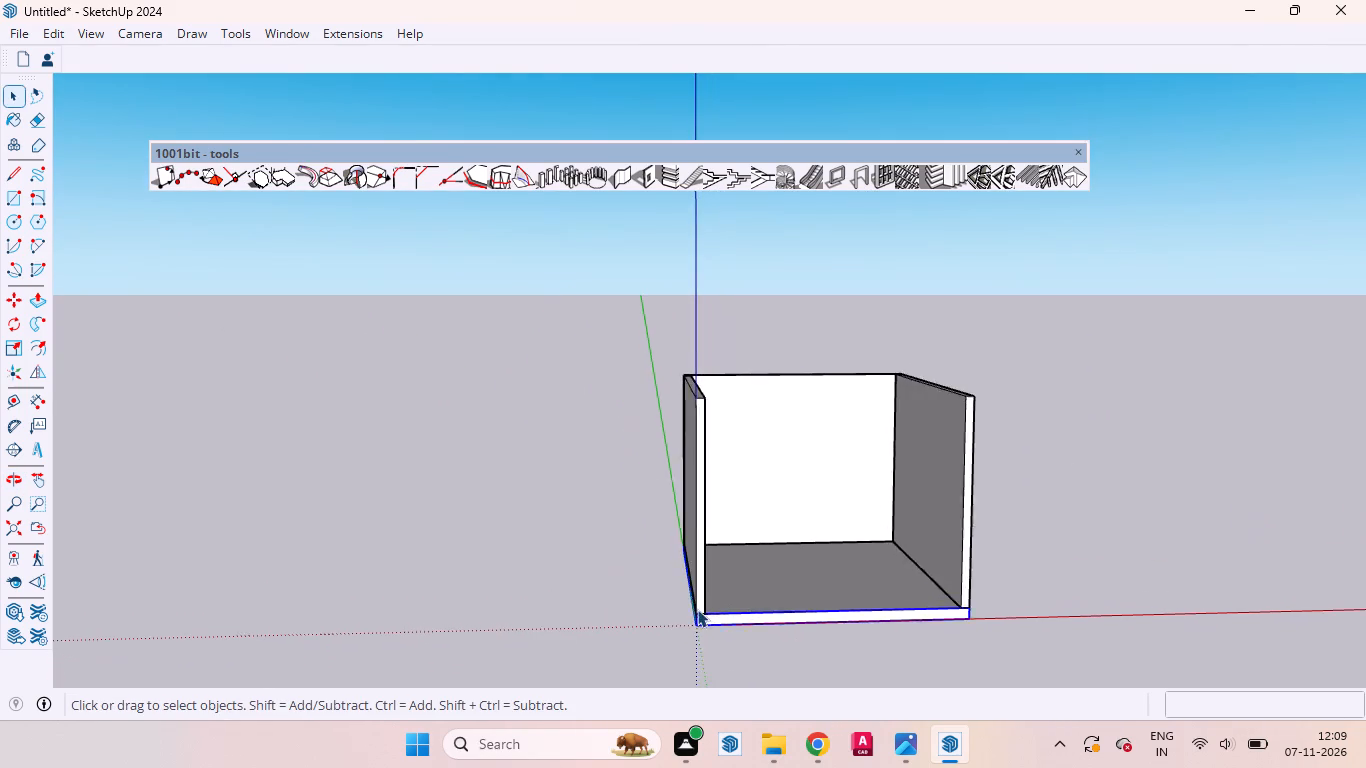
scroll(697, 609, "up", 7)
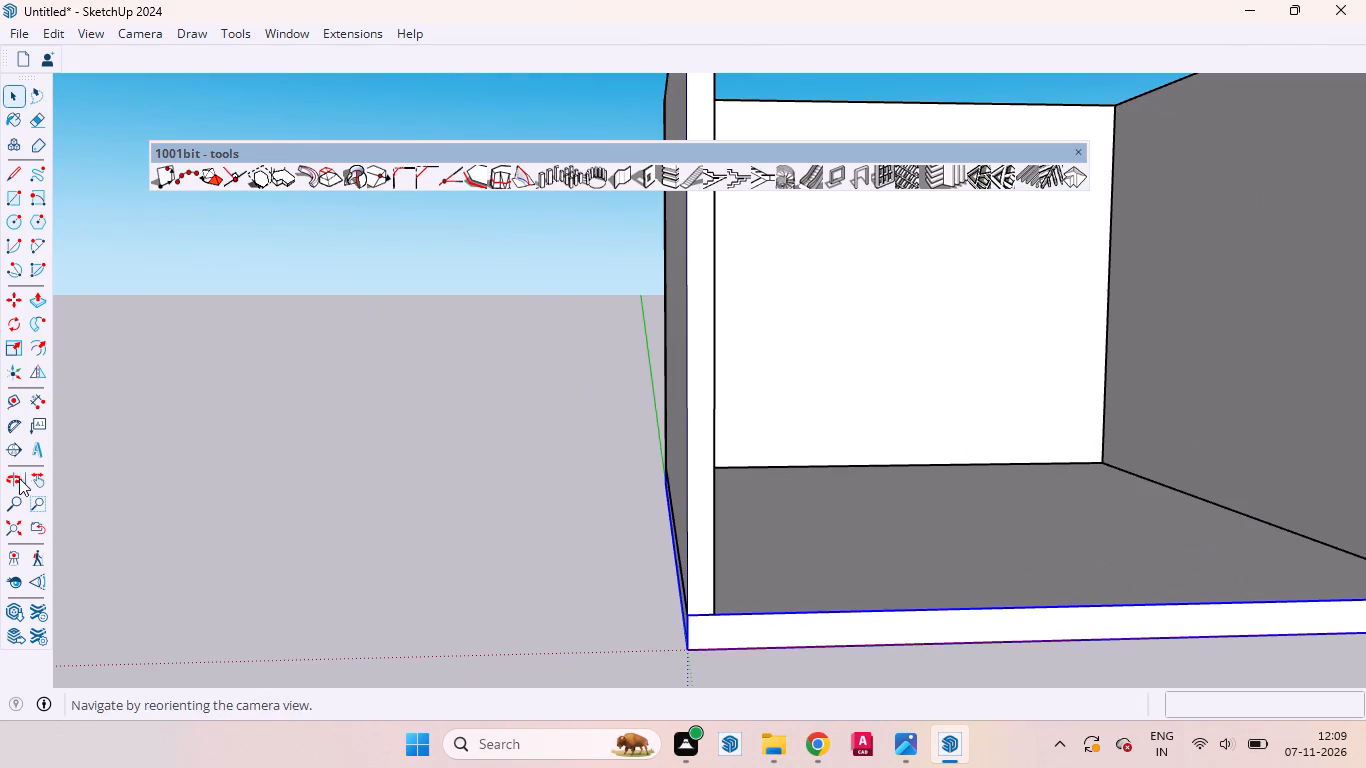
left_click(14, 301)
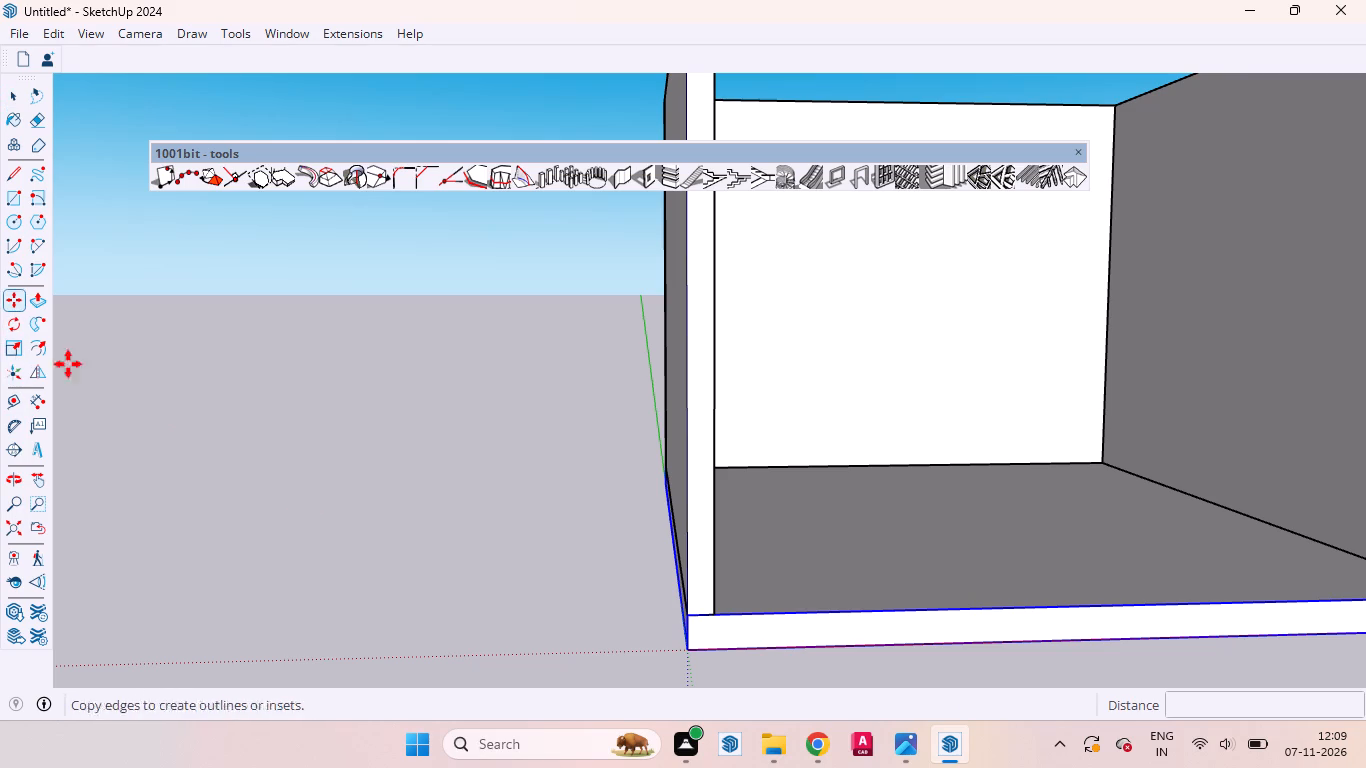
left_click(686, 650)
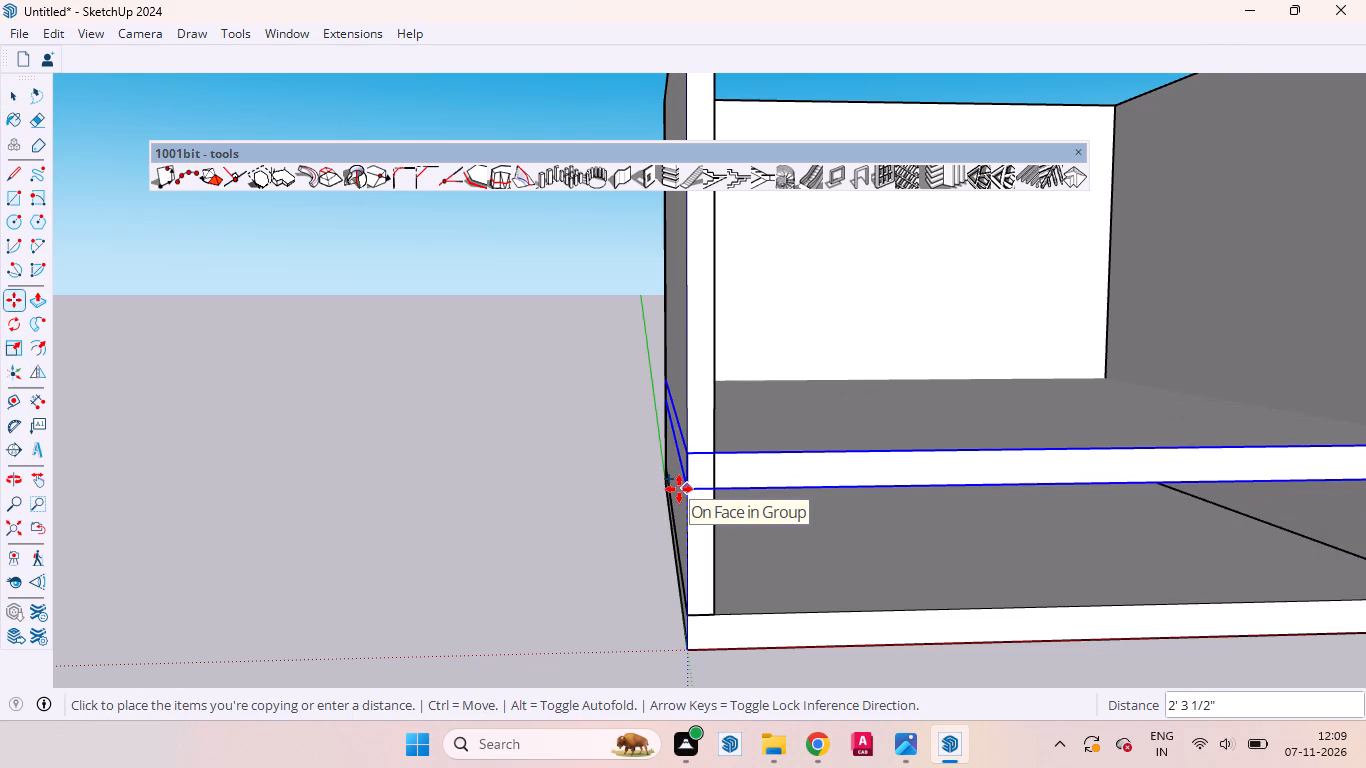
scroll(708, 495, "down", 4)
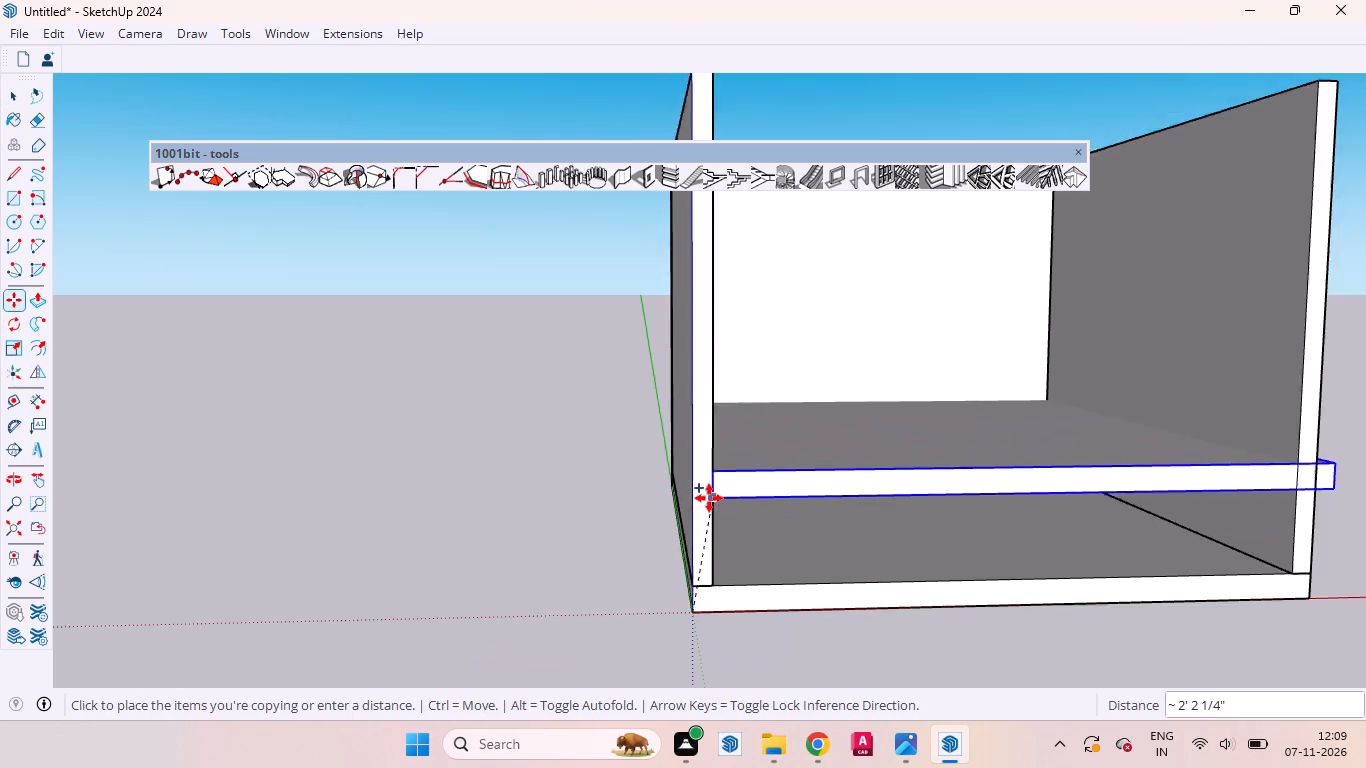
scroll(709, 498, "down", 6)
scroll(691, 284, "up", 3)
scroll(692, 284, "down", 1)
scroll(692, 284, "up", 7)
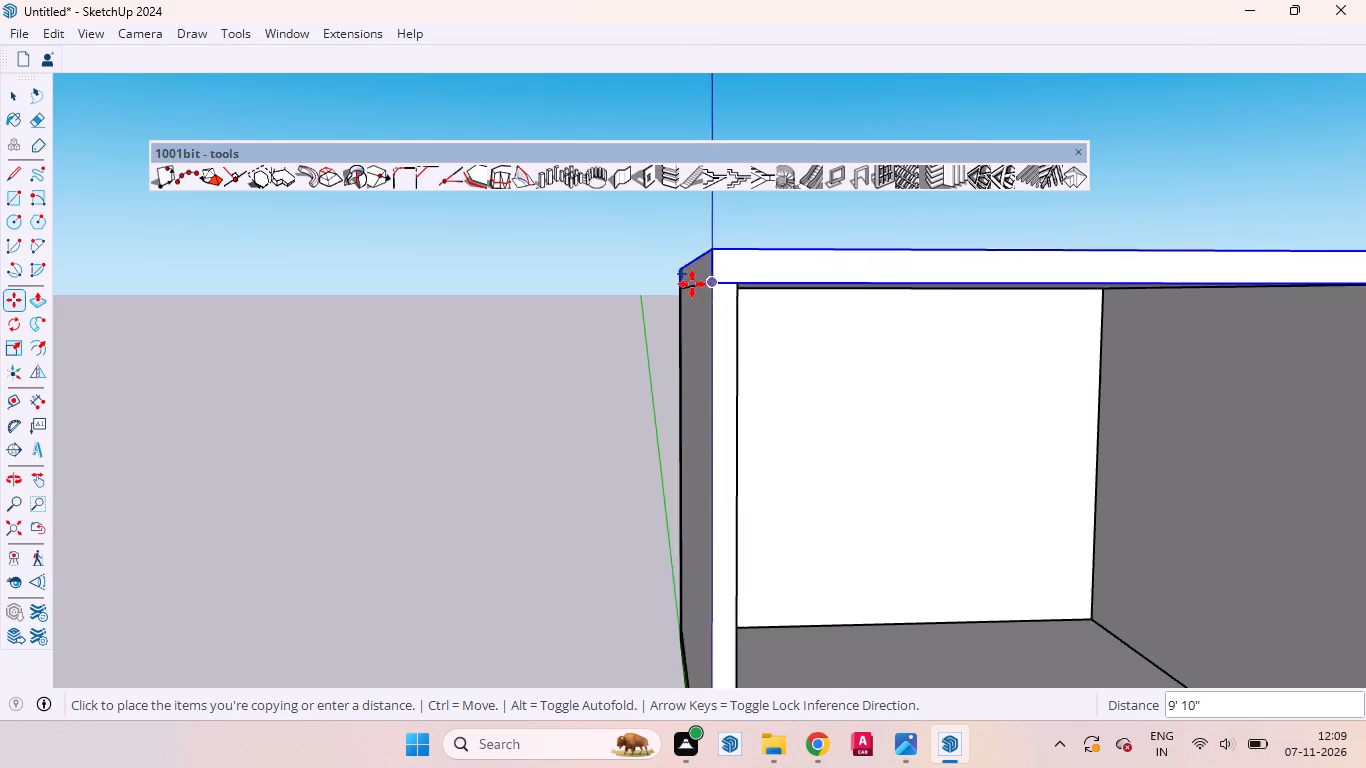
scroll(692, 284, "up", 5)
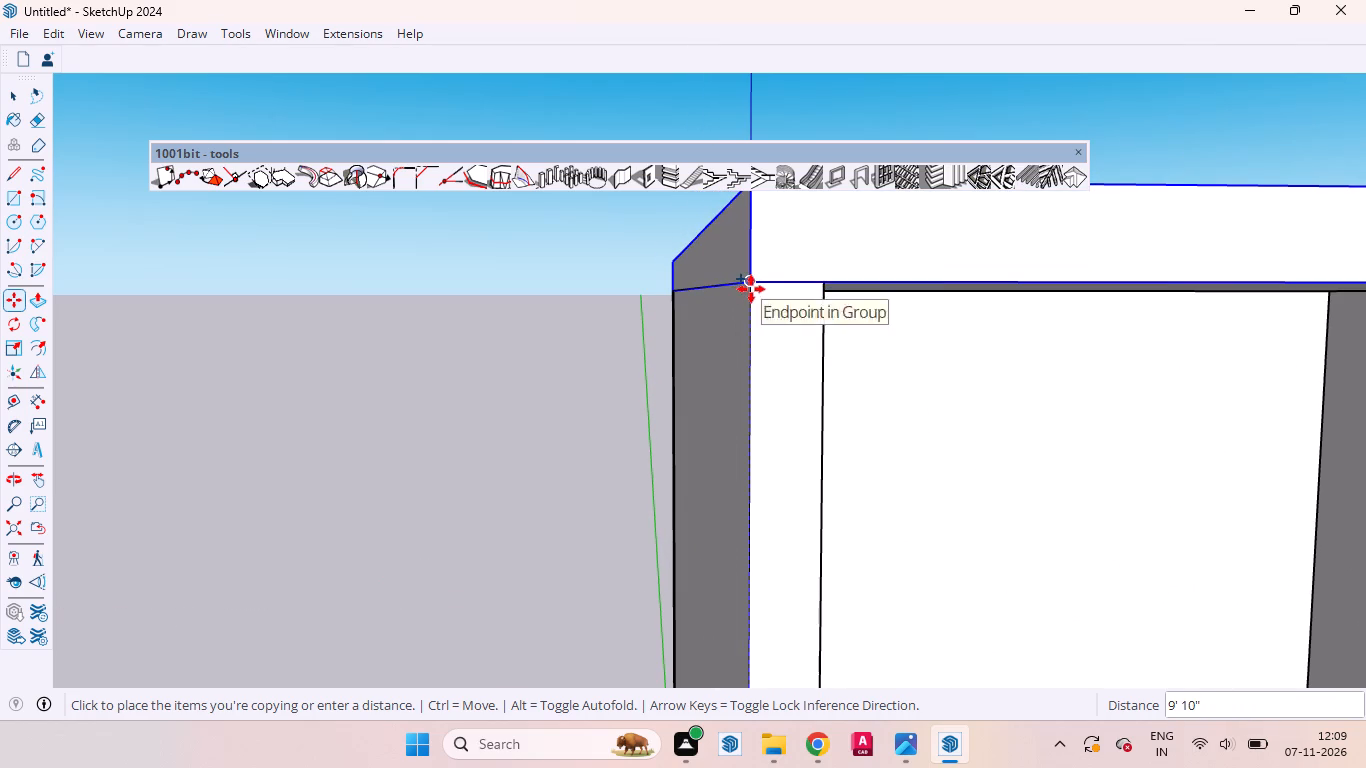
left_click(751, 289)
left_click(17, 100)
Examine the roofed room from below and through its open side, checking the back wall and roof slab.
scroll(293, 460, "down", 3)
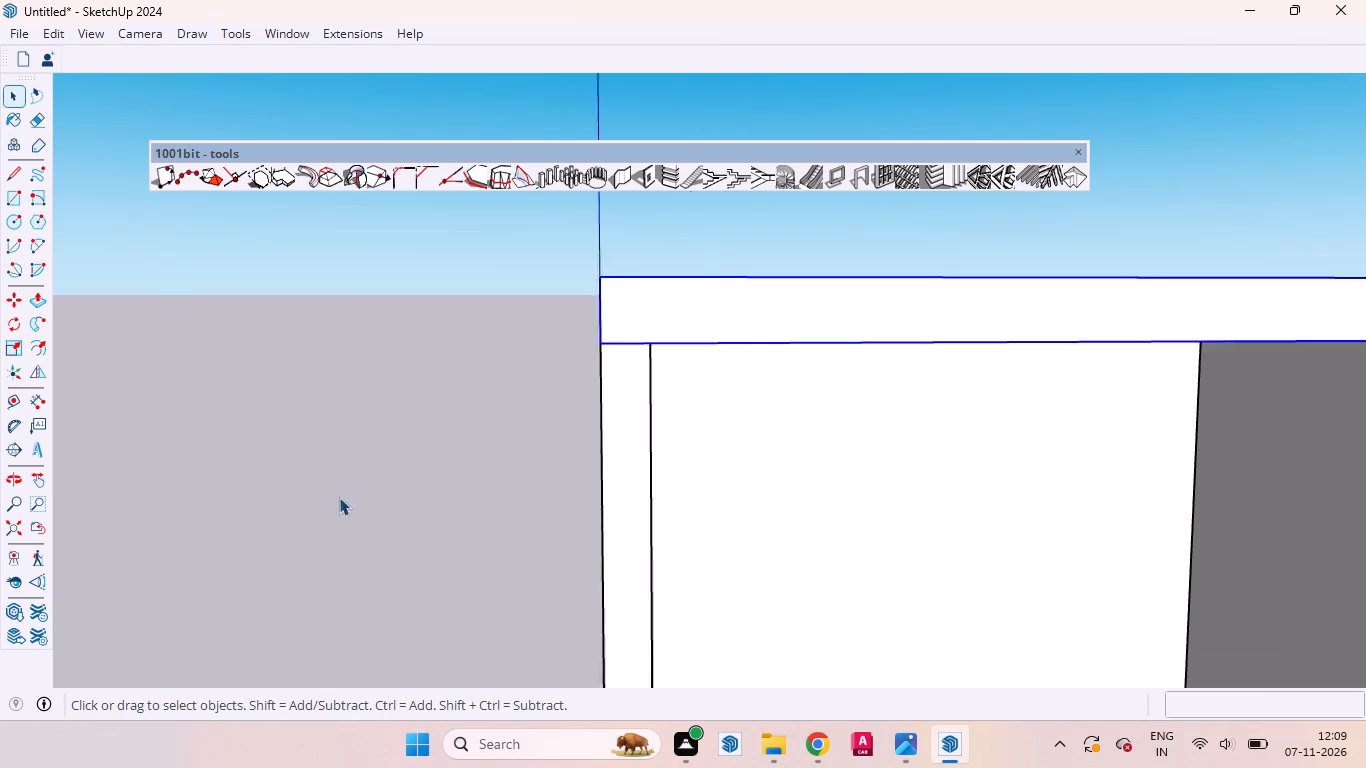
scroll(339, 497, "down", 6)
middle_click_drag(549, 457, 590, 273)
scroll(640, 457, "down", 8)
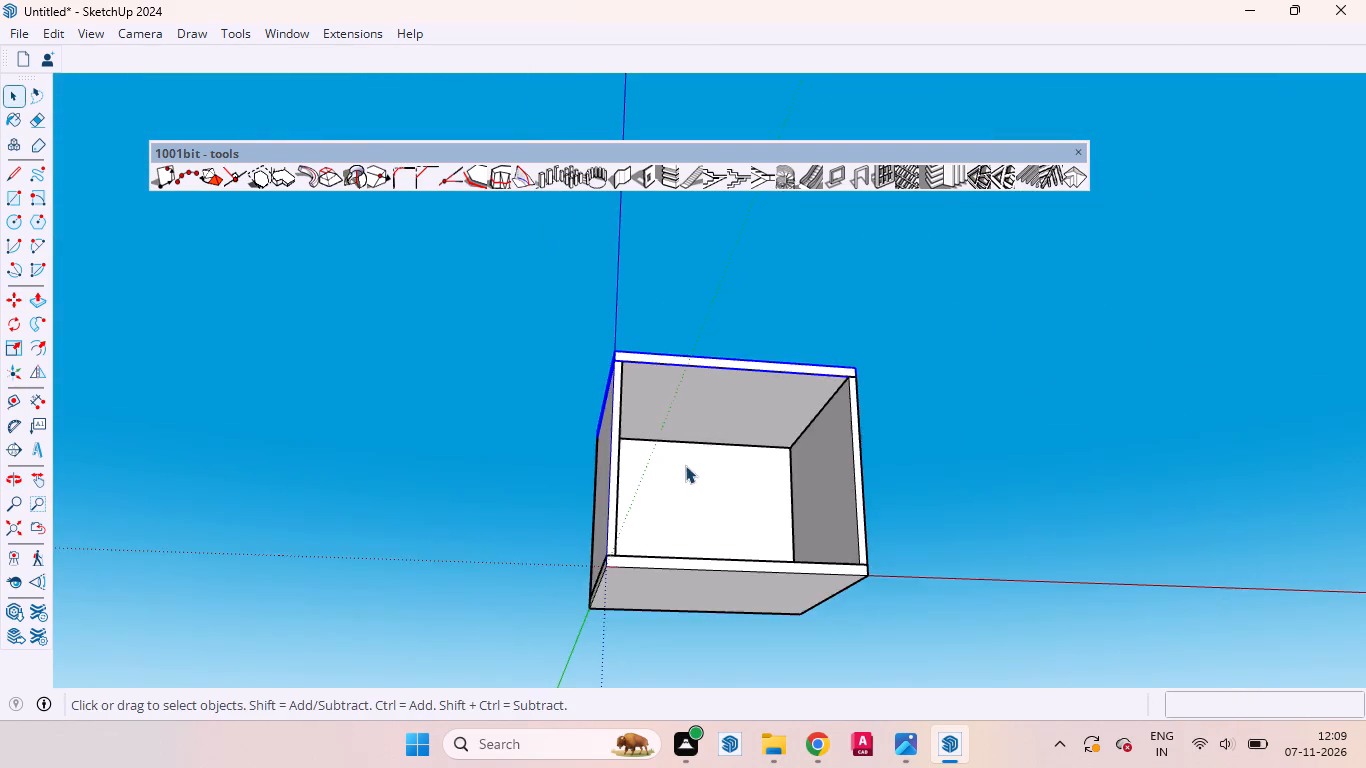
middle_click_drag(687, 501, 579, 600)
scroll(689, 438, "up", 4)
left_click(735, 477)
scroll(808, 506, "down", 4)
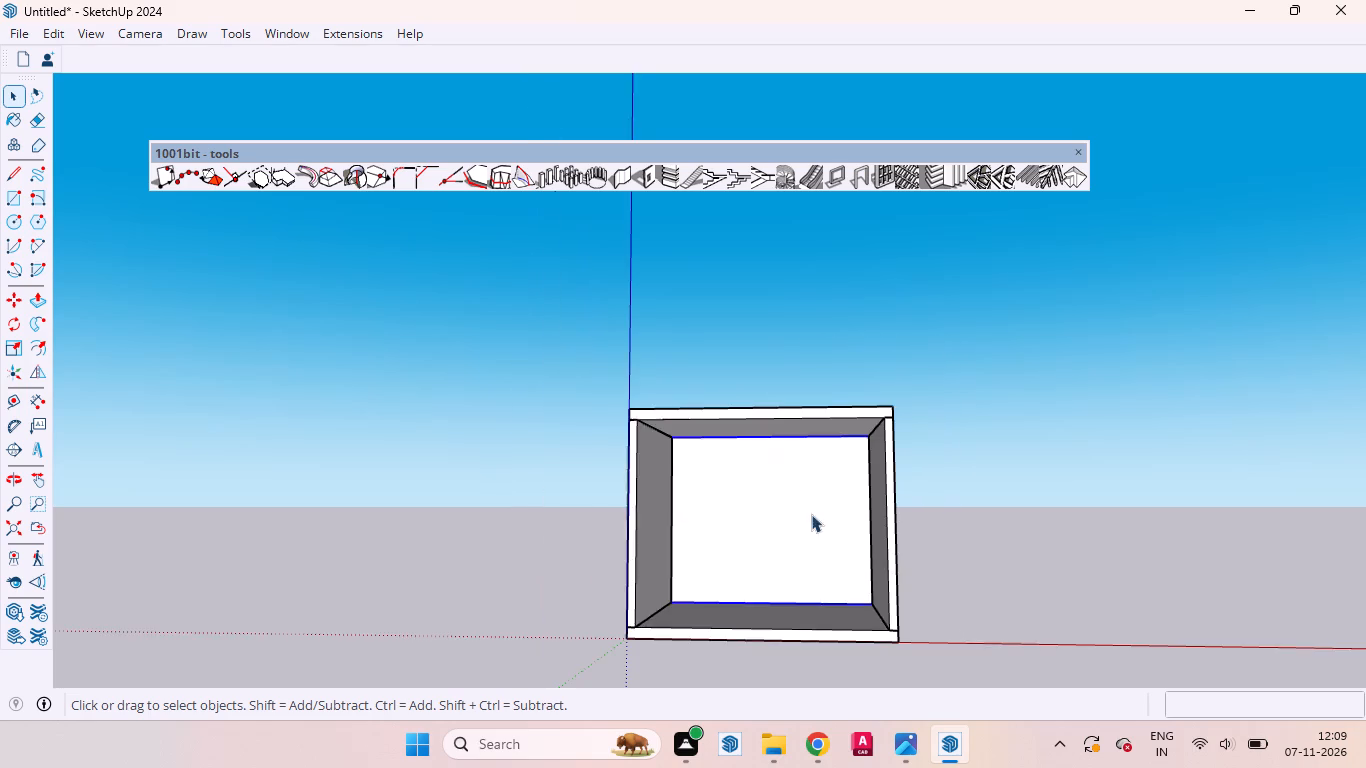
middle_click_drag(756, 465, 767, 391)
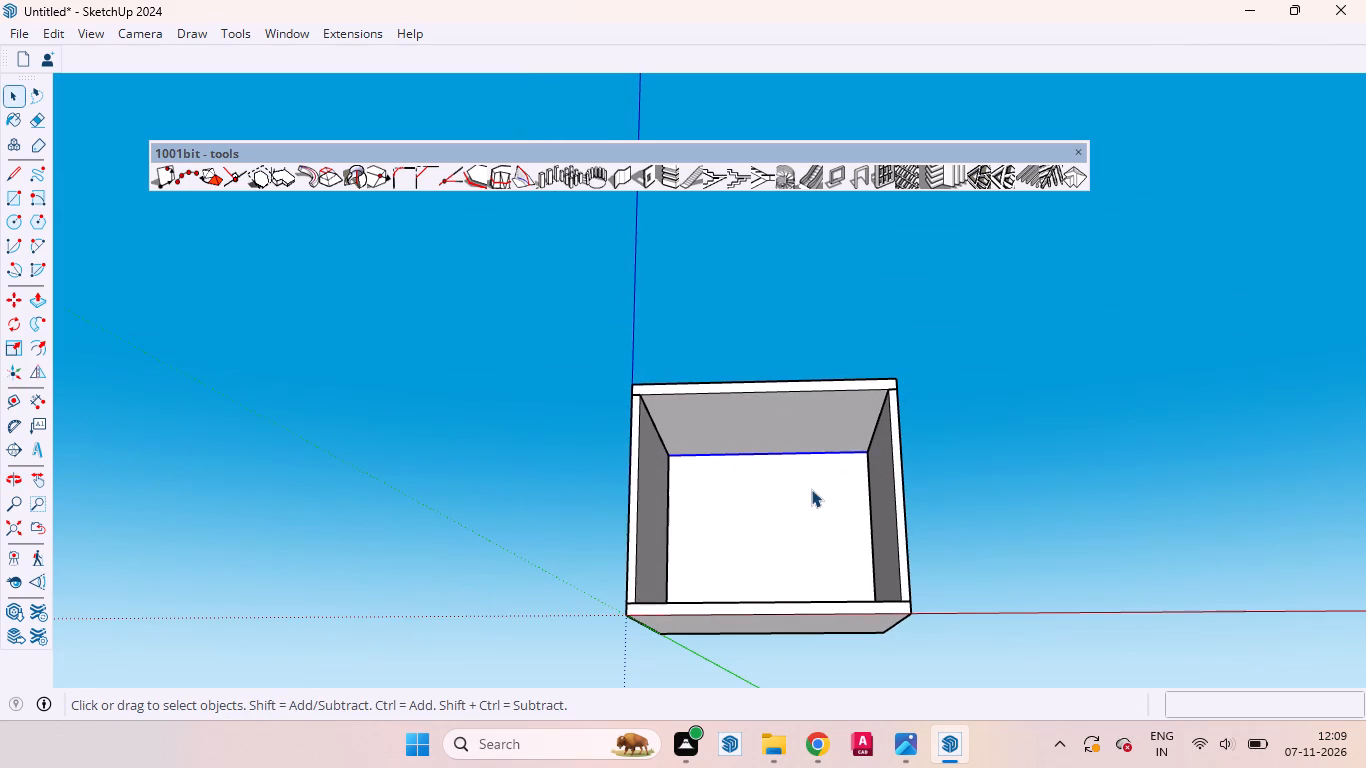
scroll(1139, 537, "up", 7)
scroll(648, 398, "down", 2)
scroll(648, 398, "up", 4)
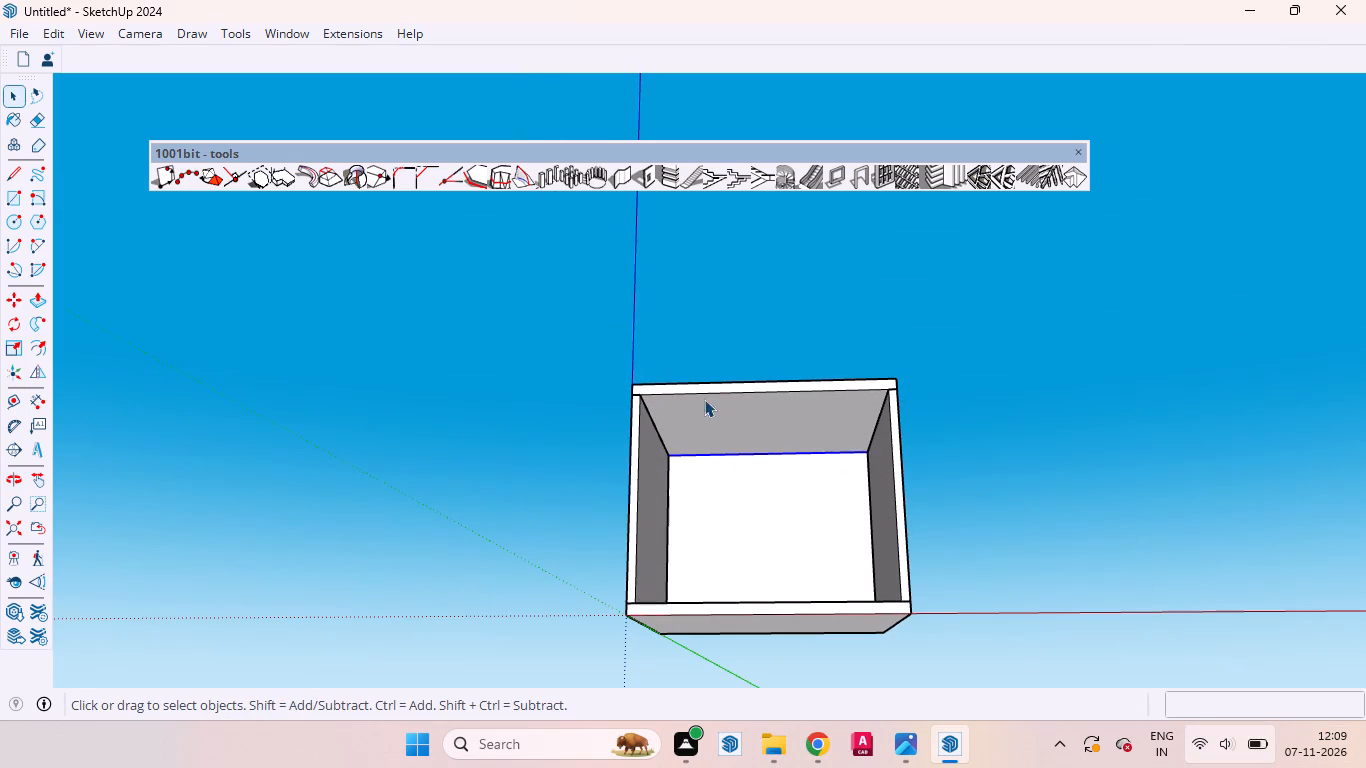
scroll(704, 399, "up", 4)
left_click(1064, 479)
scroll(773, 428, "up", 4)
left_click(773, 435)
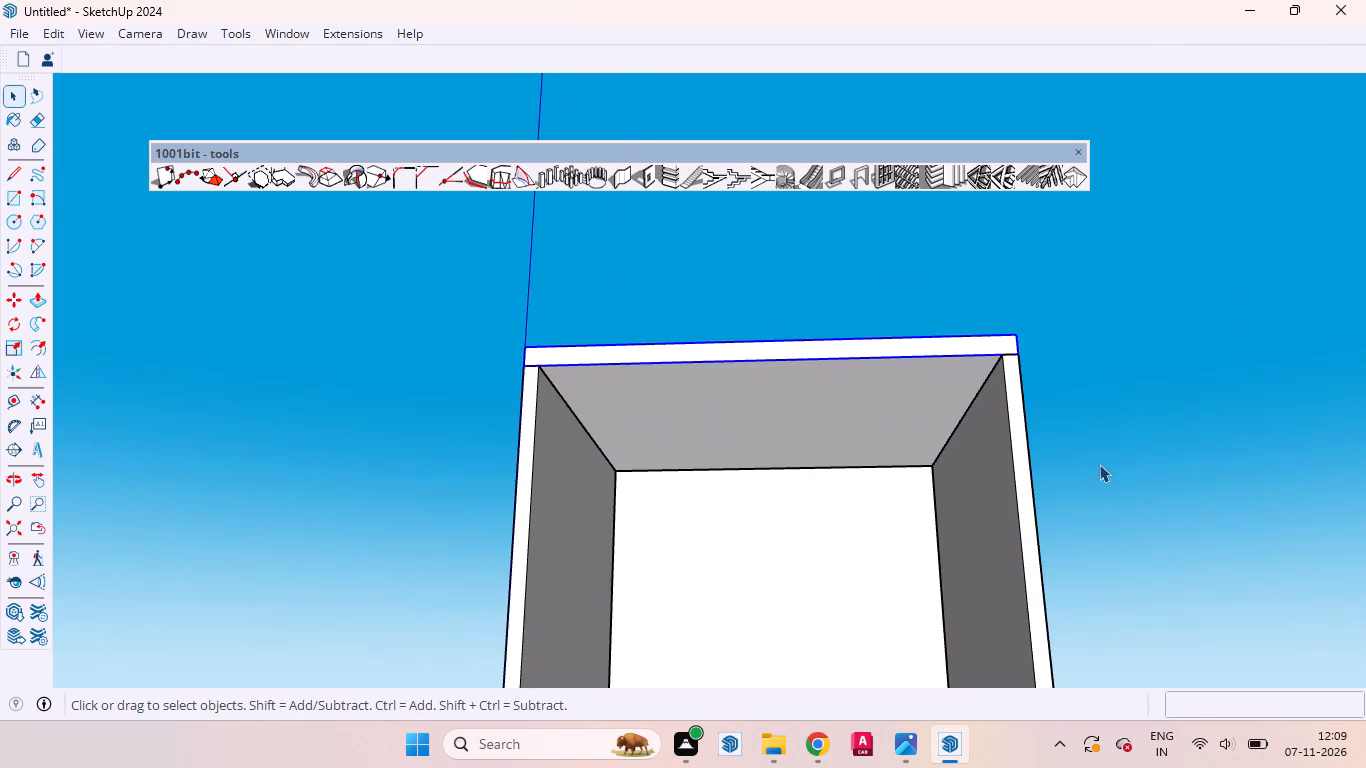
scroll(1101, 465, "down", 4)
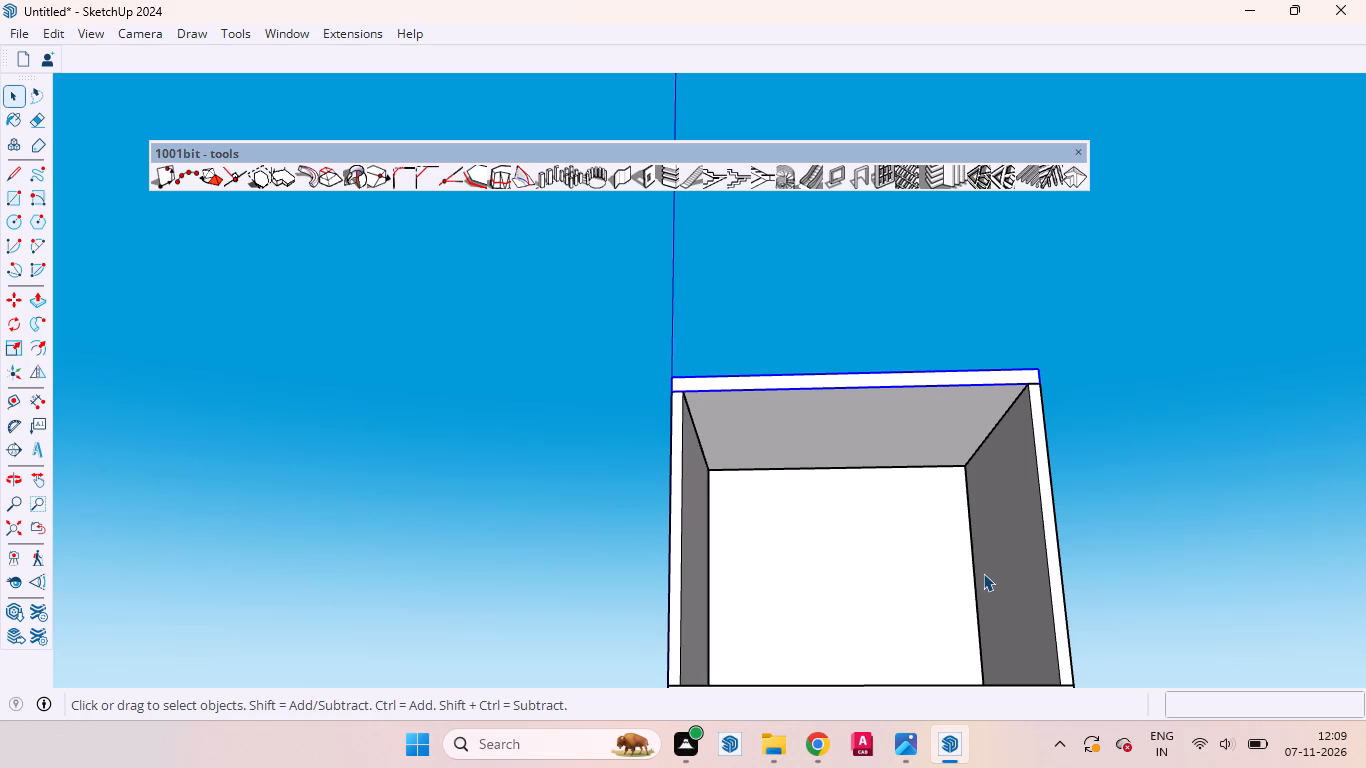
scroll(873, 626, "down", 3)
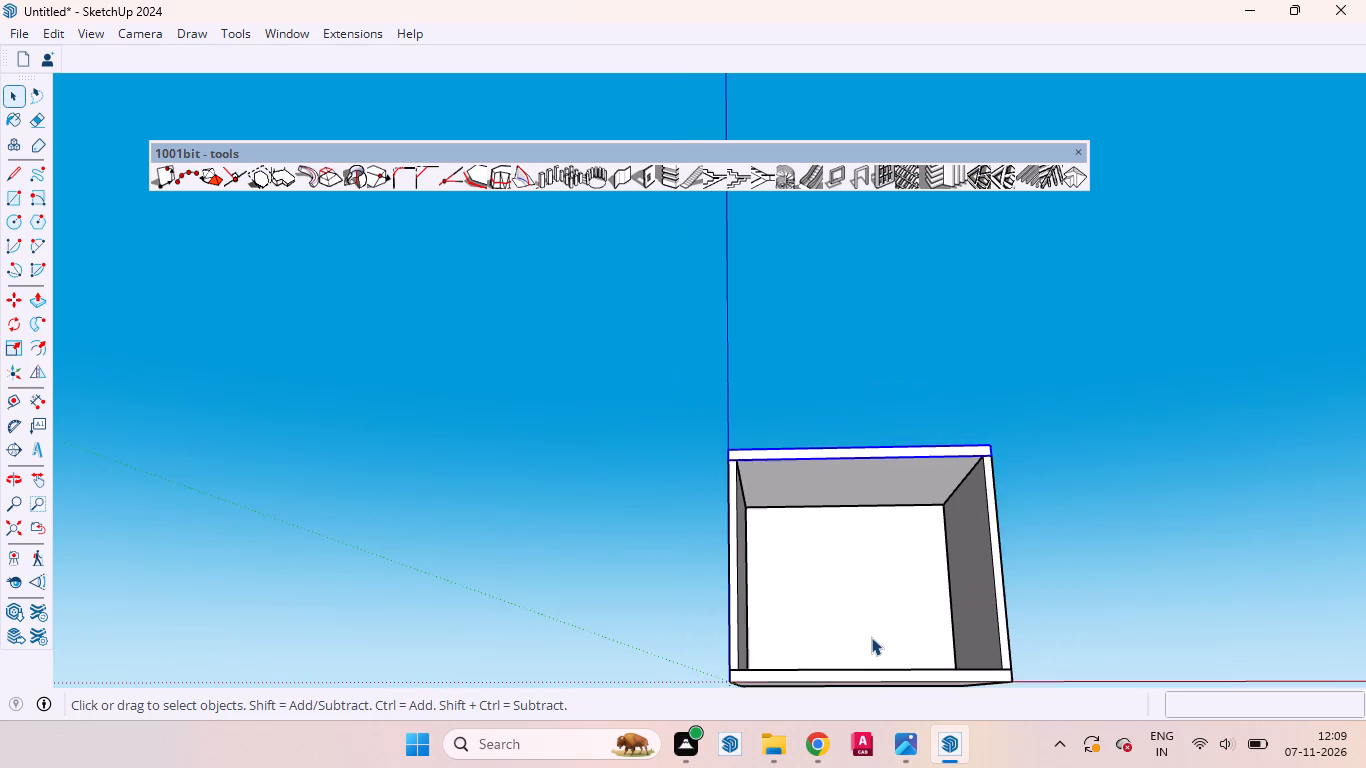
scroll(870, 638, "up", 5)
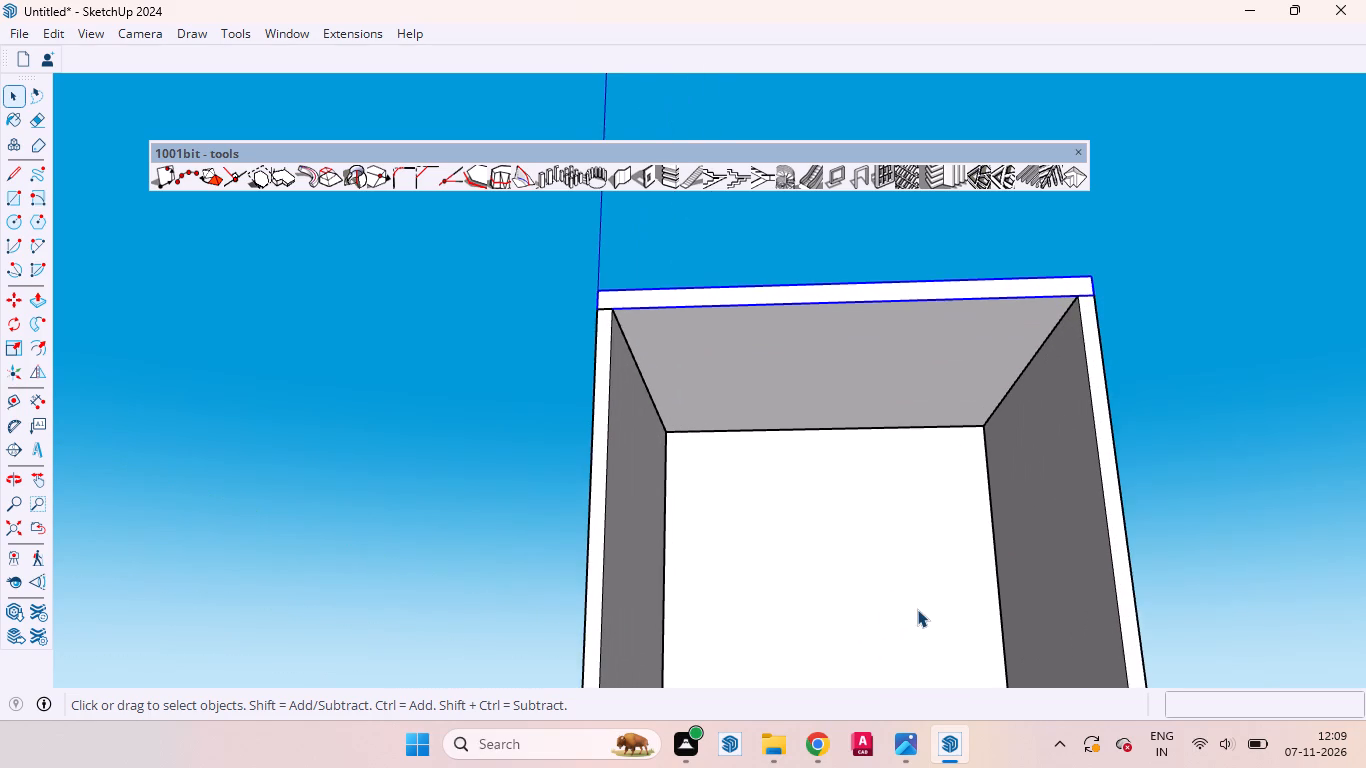
Examine the roofed room through its open side and from slightly above, checking the walls, floor and roof slab.
scroll(917, 609, "up", 1)
scroll(954, 602, "down", 2)
scroll(991, 450, "down", 4)
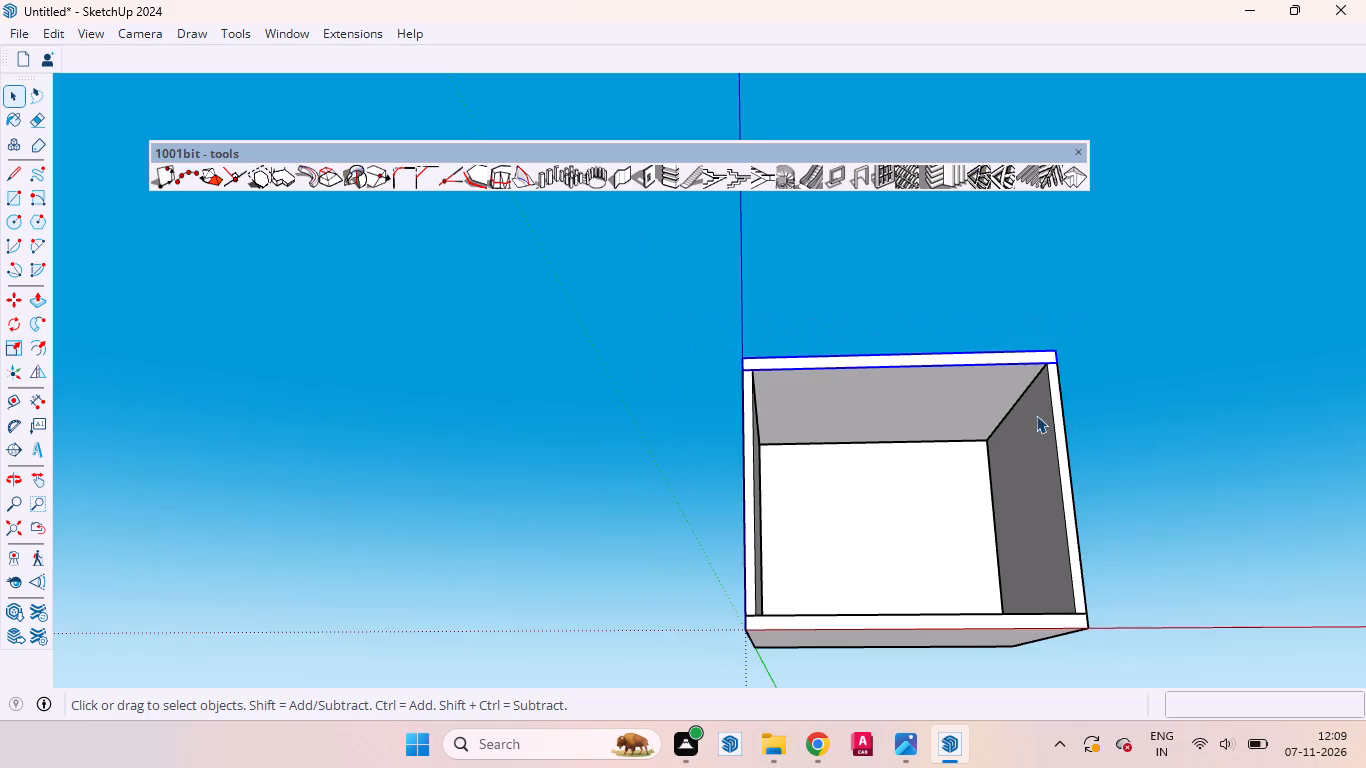
middle_click_drag(1109, 547, 1109, 610)
left_click(1159, 574)
scroll(1116, 548, "up", 4)
middle_click_drag(1111, 582, 1074, 614)
scroll(1164, 596, "down", 2)
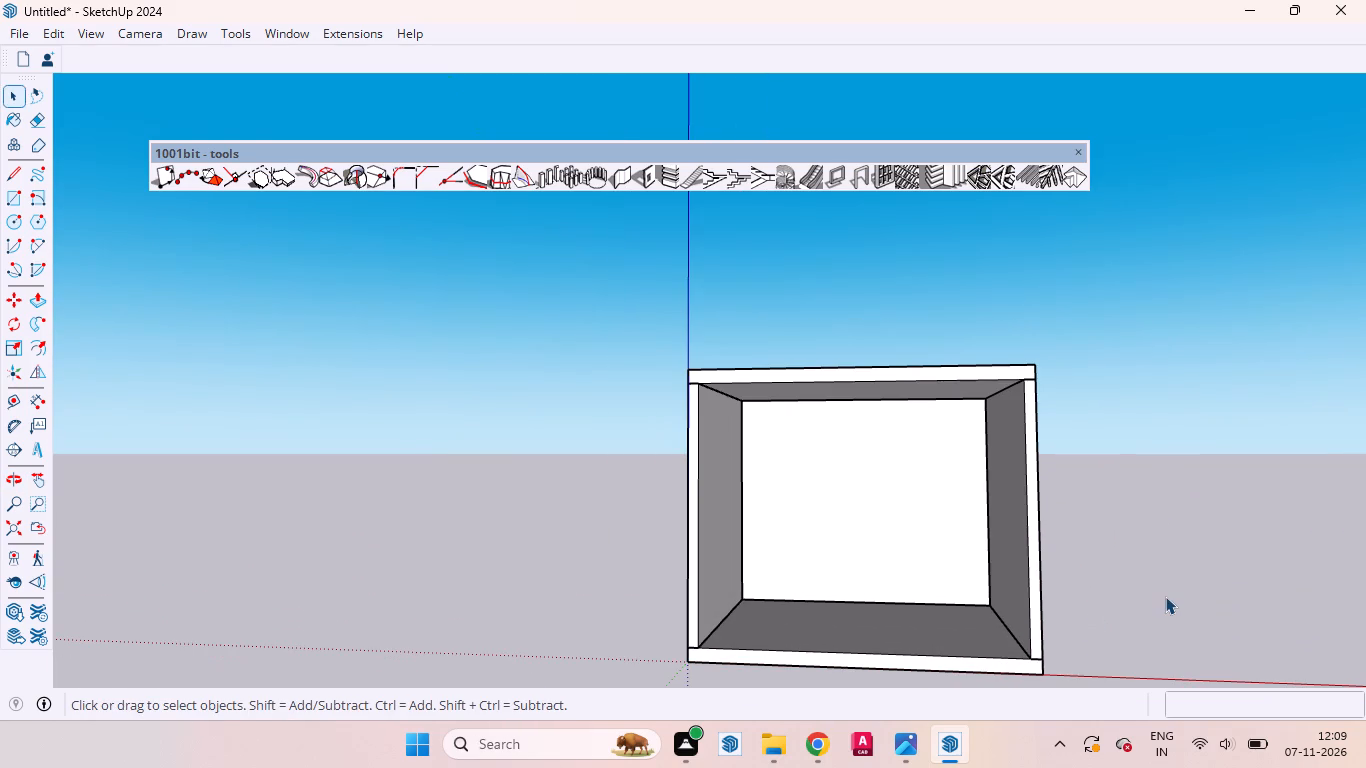
scroll(1119, 598, "down", 2)
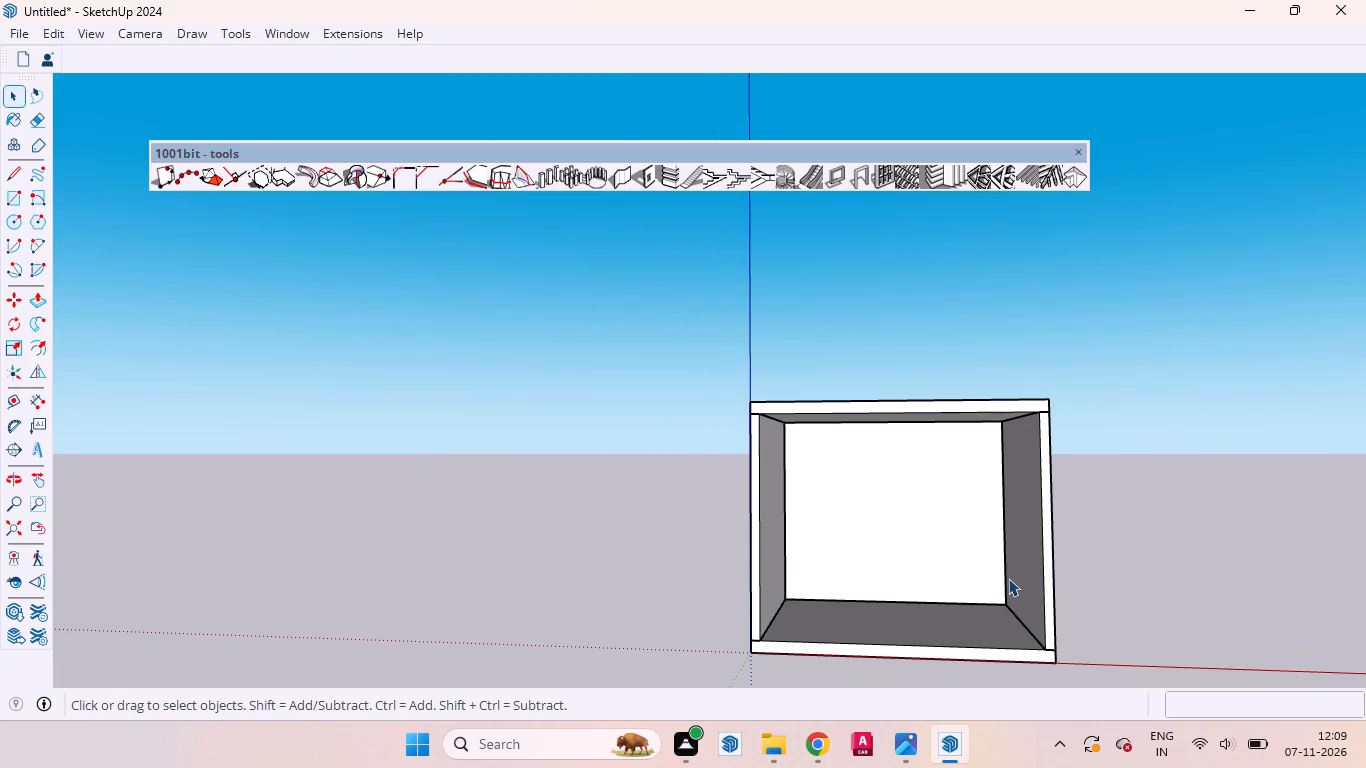
scroll(1060, 582, "up", 1)
scroll(1155, 596, "down", 2)
scroll(983, 563, "up", 3)
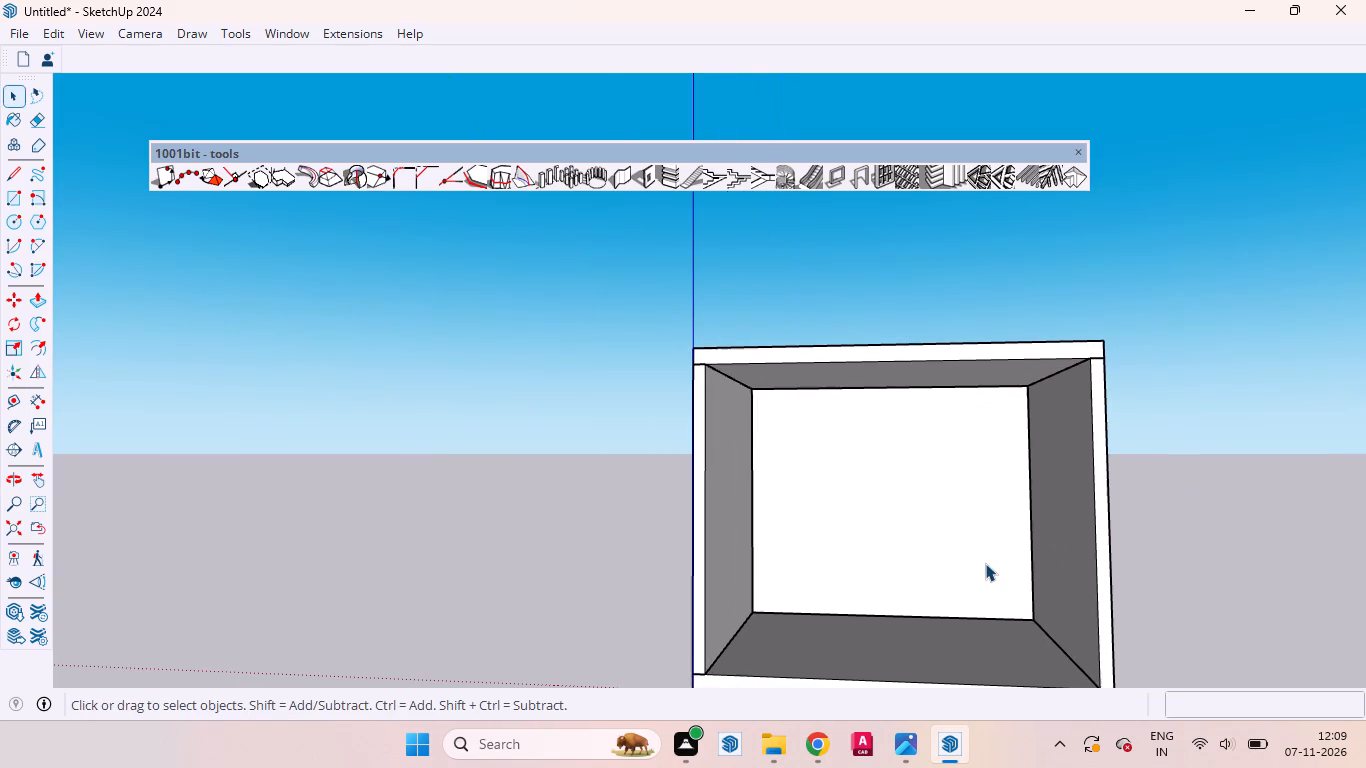
middle_click_drag(1012, 626, 1010, 648)
scroll(1000, 531, "down", 2)
scroll(957, 462, "down", 4)
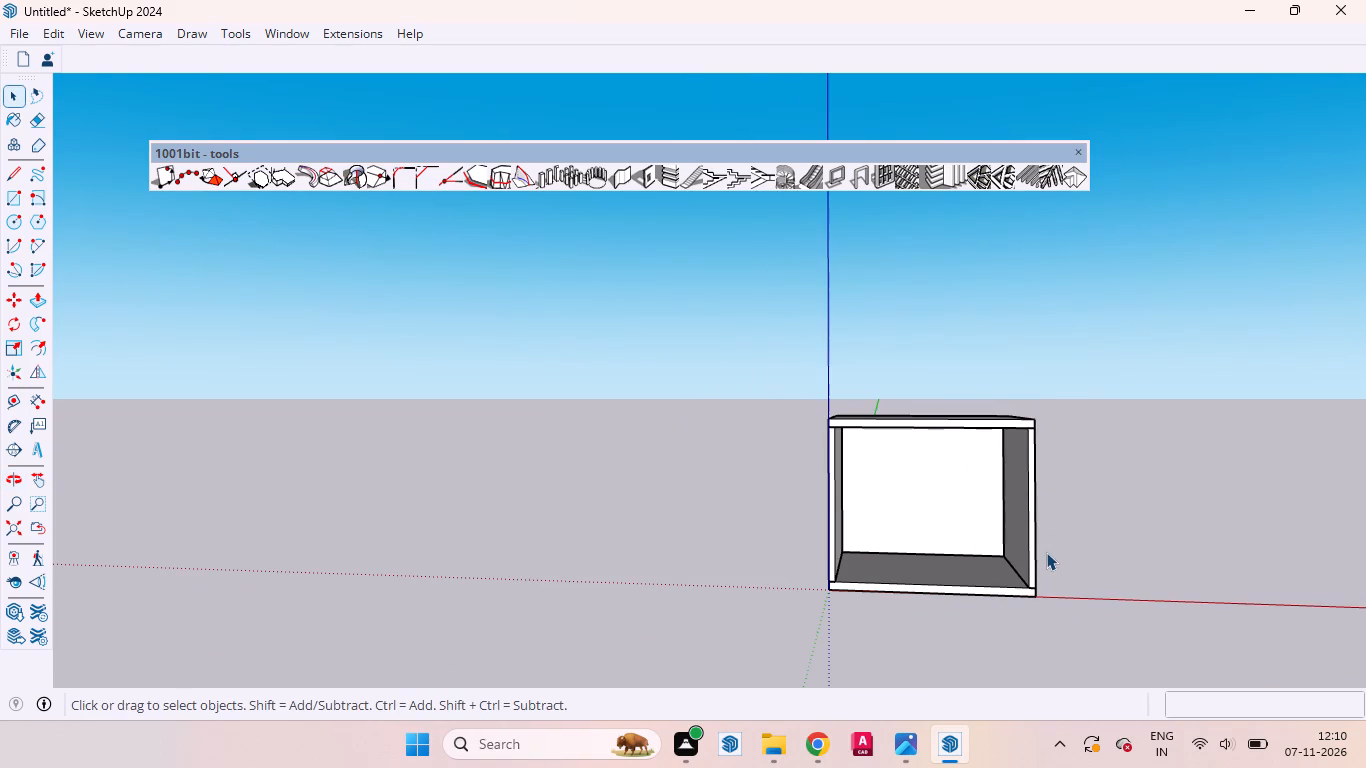
scroll(1045, 549, "up", 1)
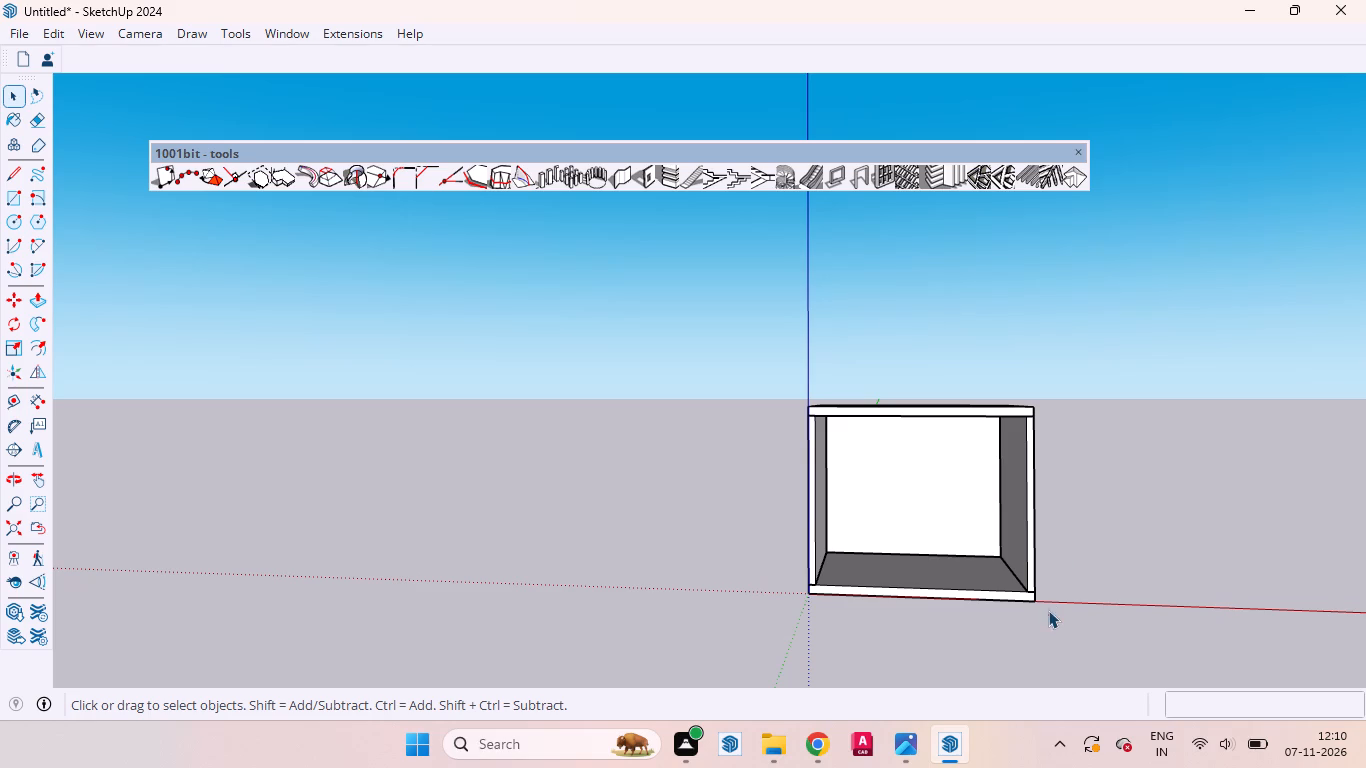
middle_click(1051, 632)
scroll(1005, 577, "up", 4)
scroll(910, 581, "down", 3)
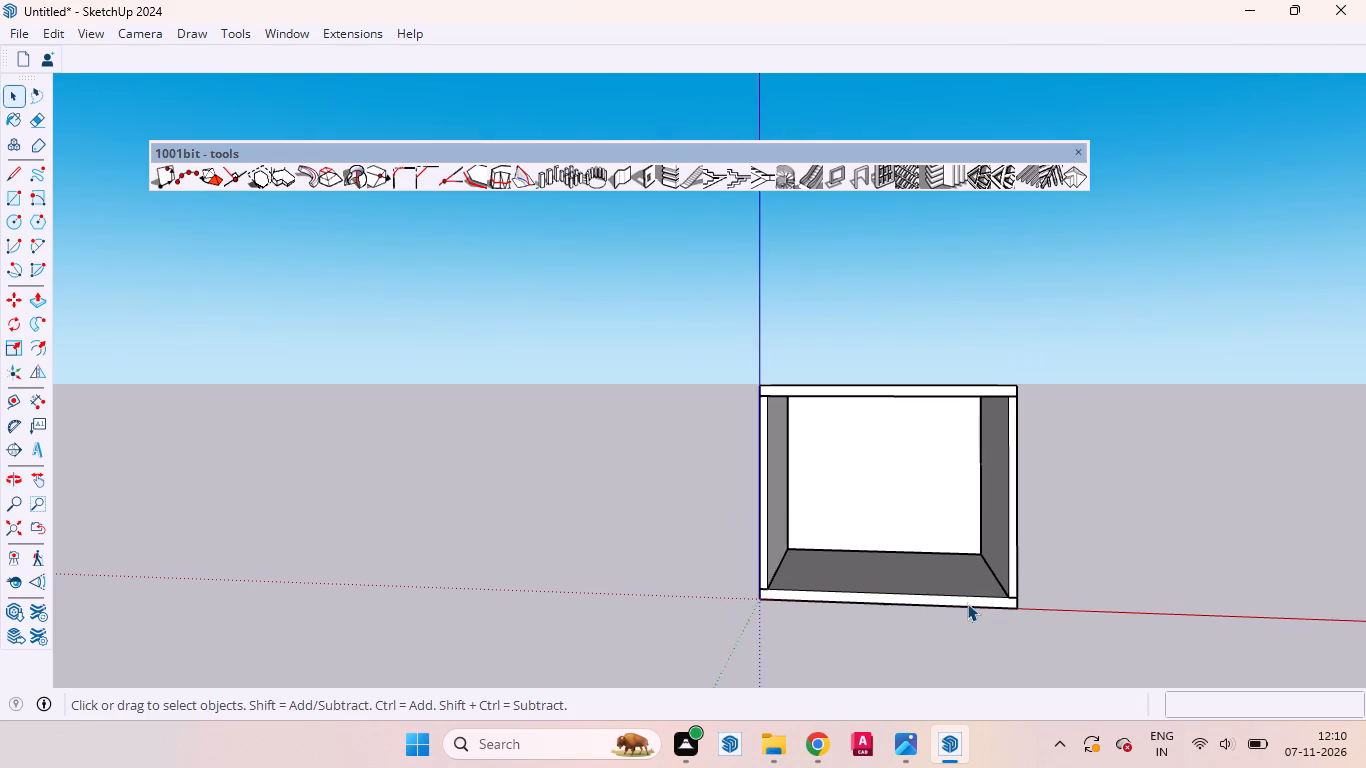
middle_click_drag(954, 603, 939, 610)
scroll(940, 610, "up", 1)
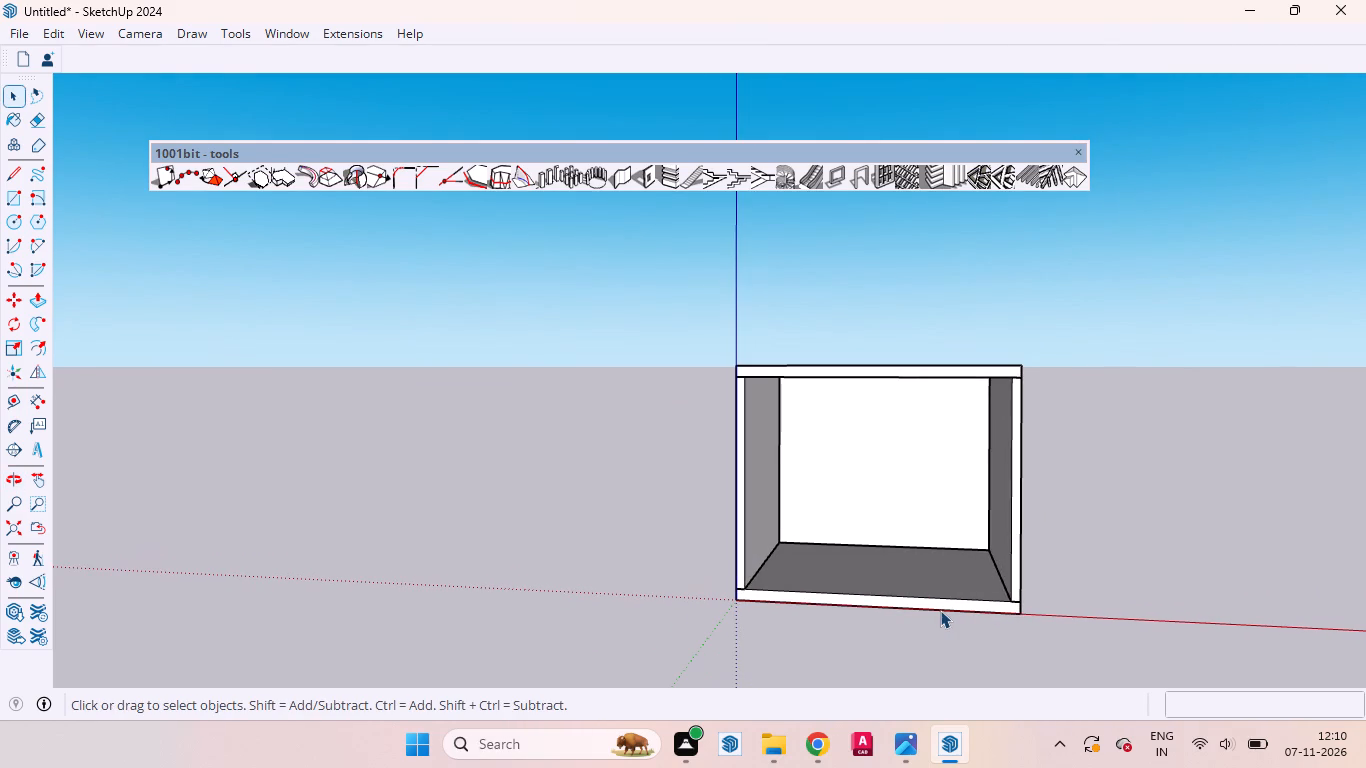
scroll(922, 571, "up", 2)
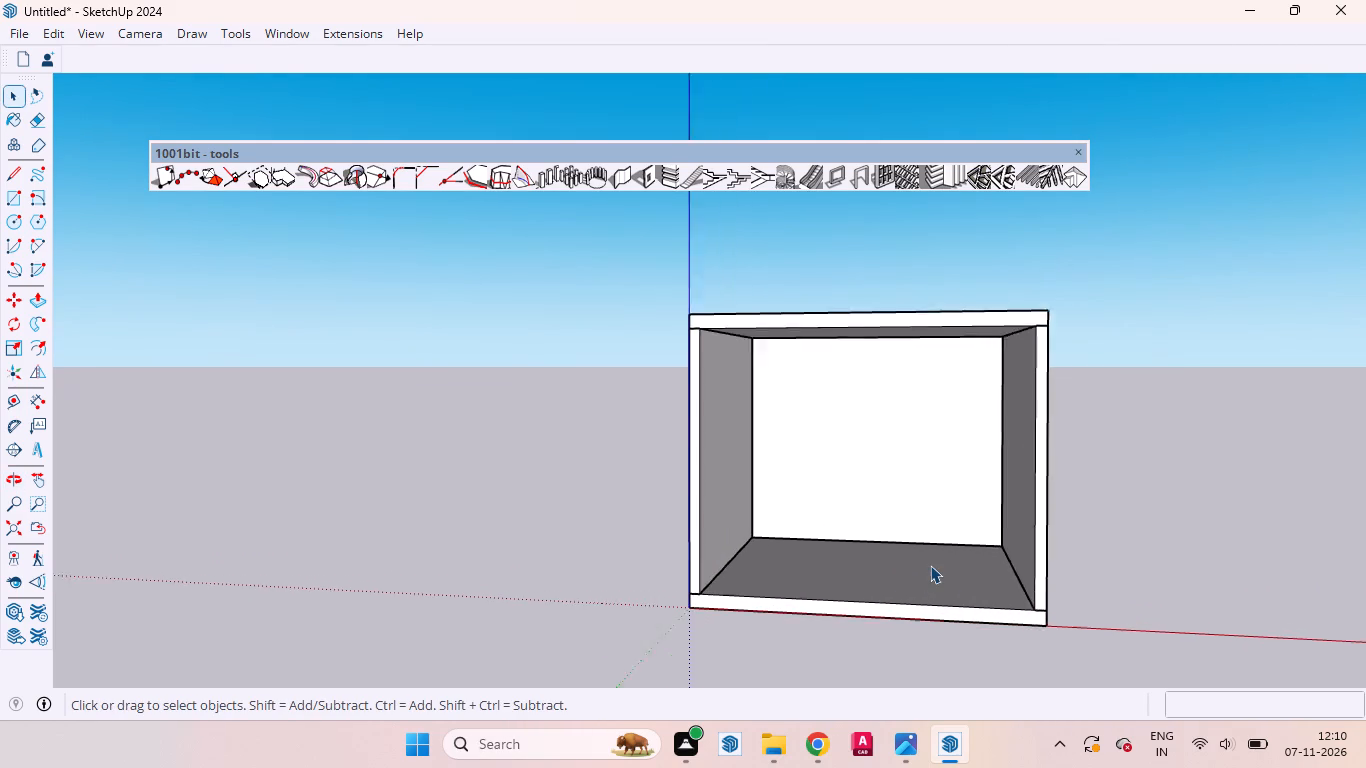
scroll(930, 565, "up", 3)
scroll(930, 574, "down", 3)
middle_click_drag(932, 602, 949, 643)
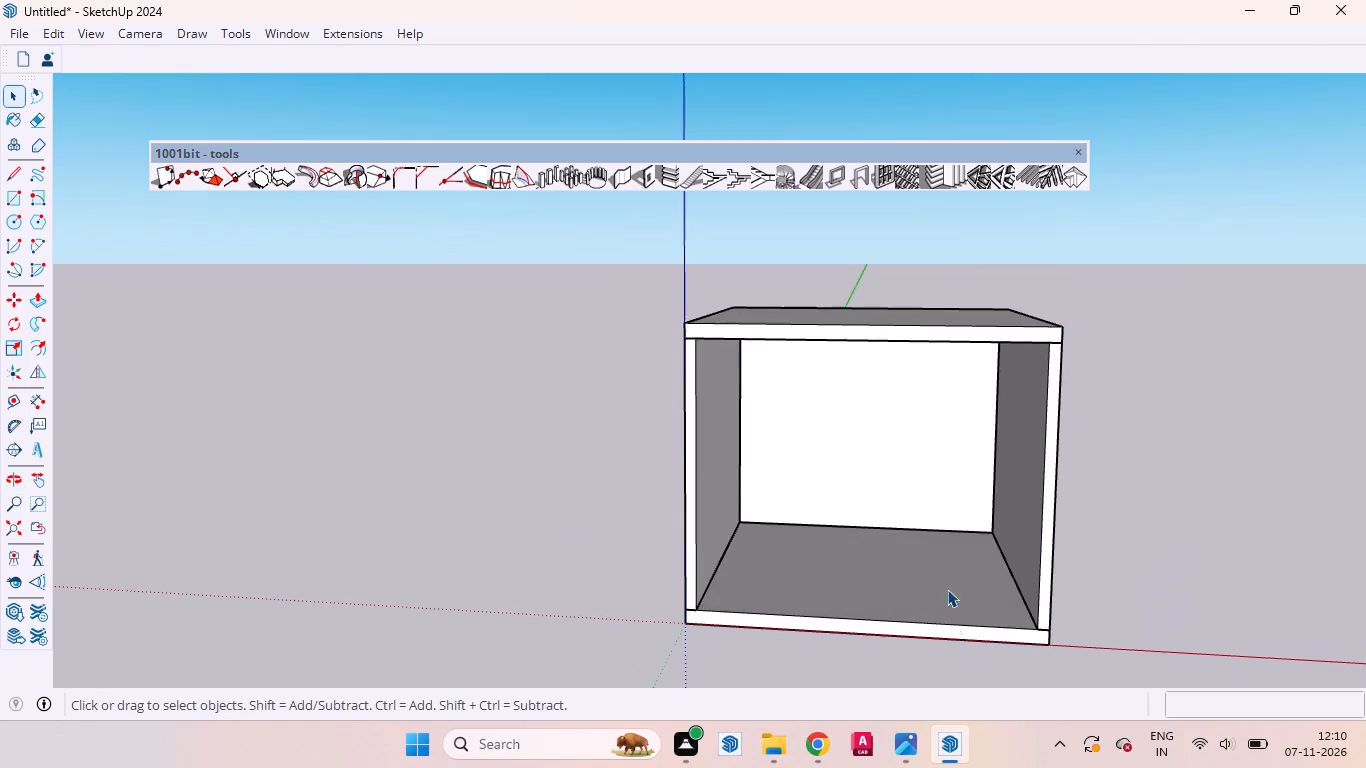
scroll(947, 563, "down", 7)
scroll(932, 481, "up", 3)
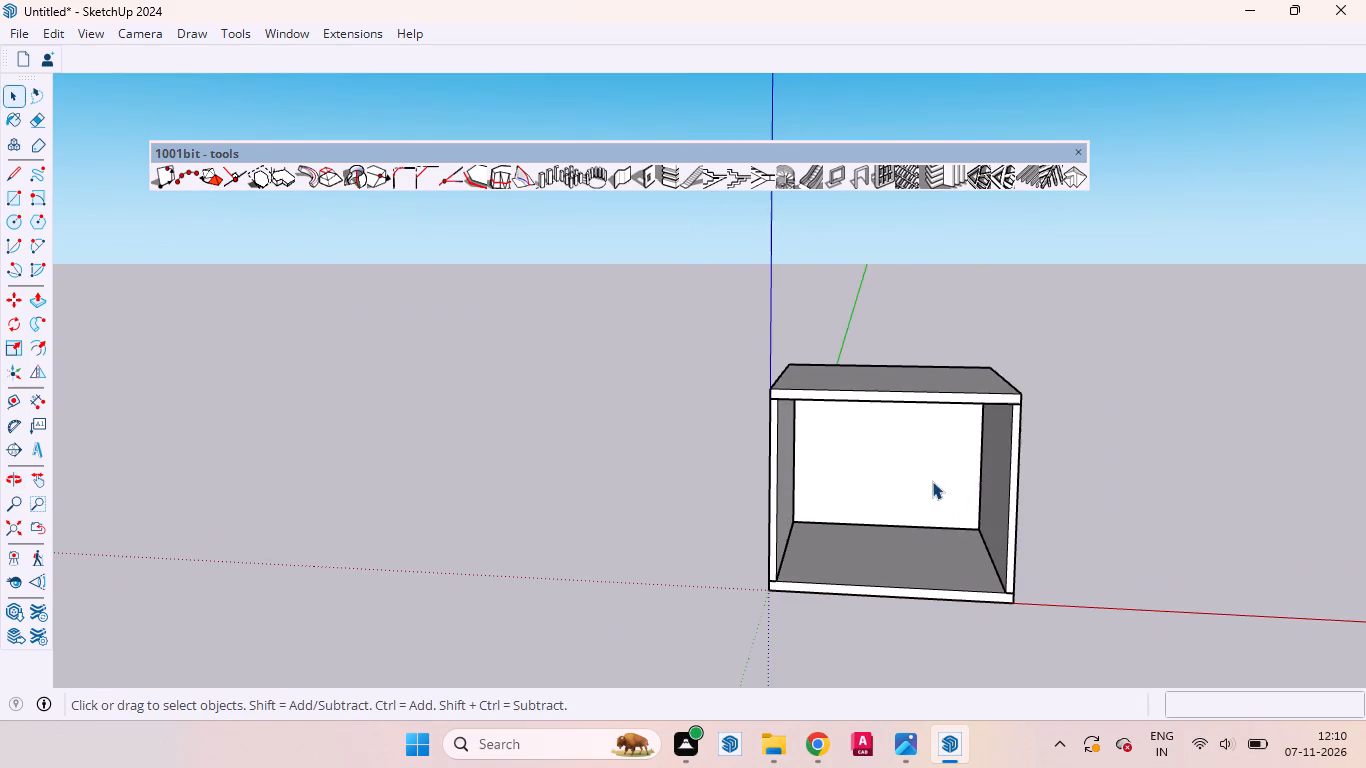
Hide the roof slab group on top of the walls.
middle_click_drag(922, 490, 924, 427)
scroll(915, 408, "up", 4)
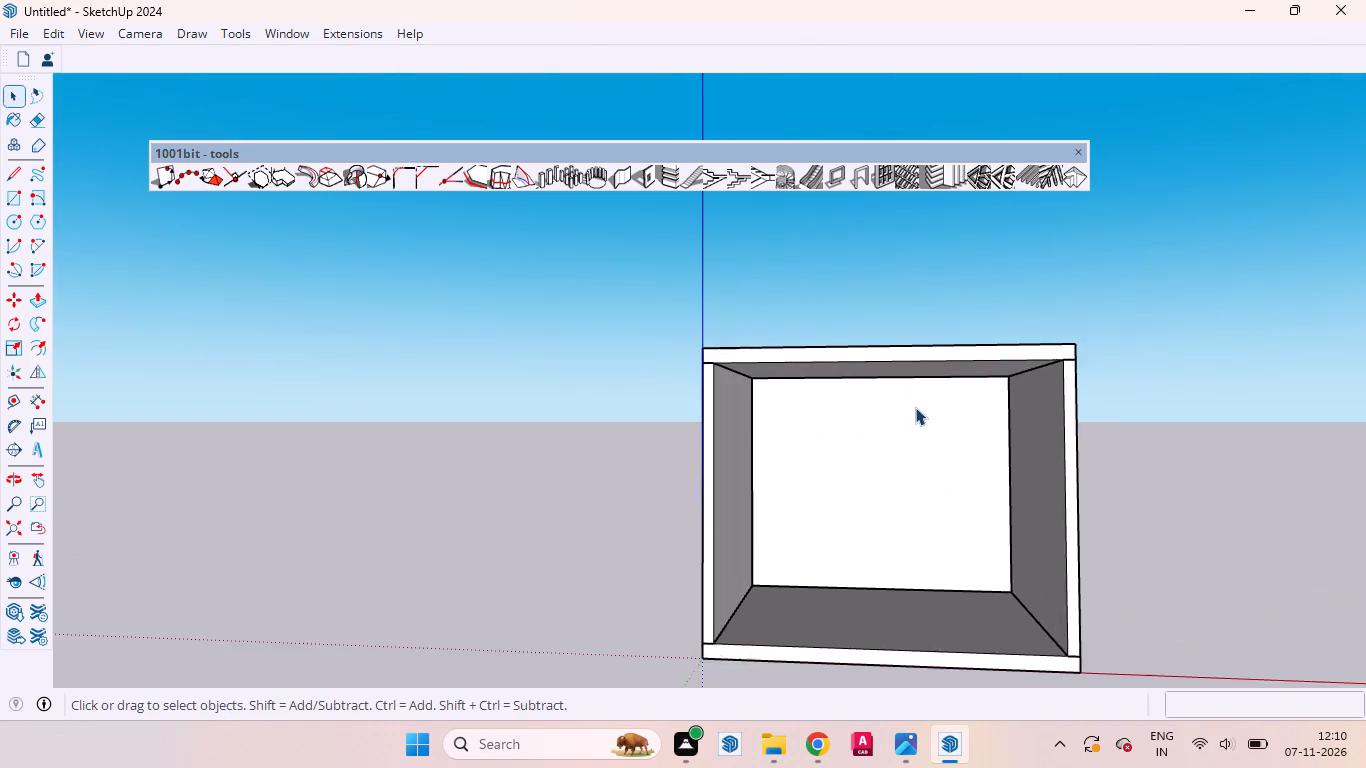
left_click(883, 347)
right_click(883, 347)
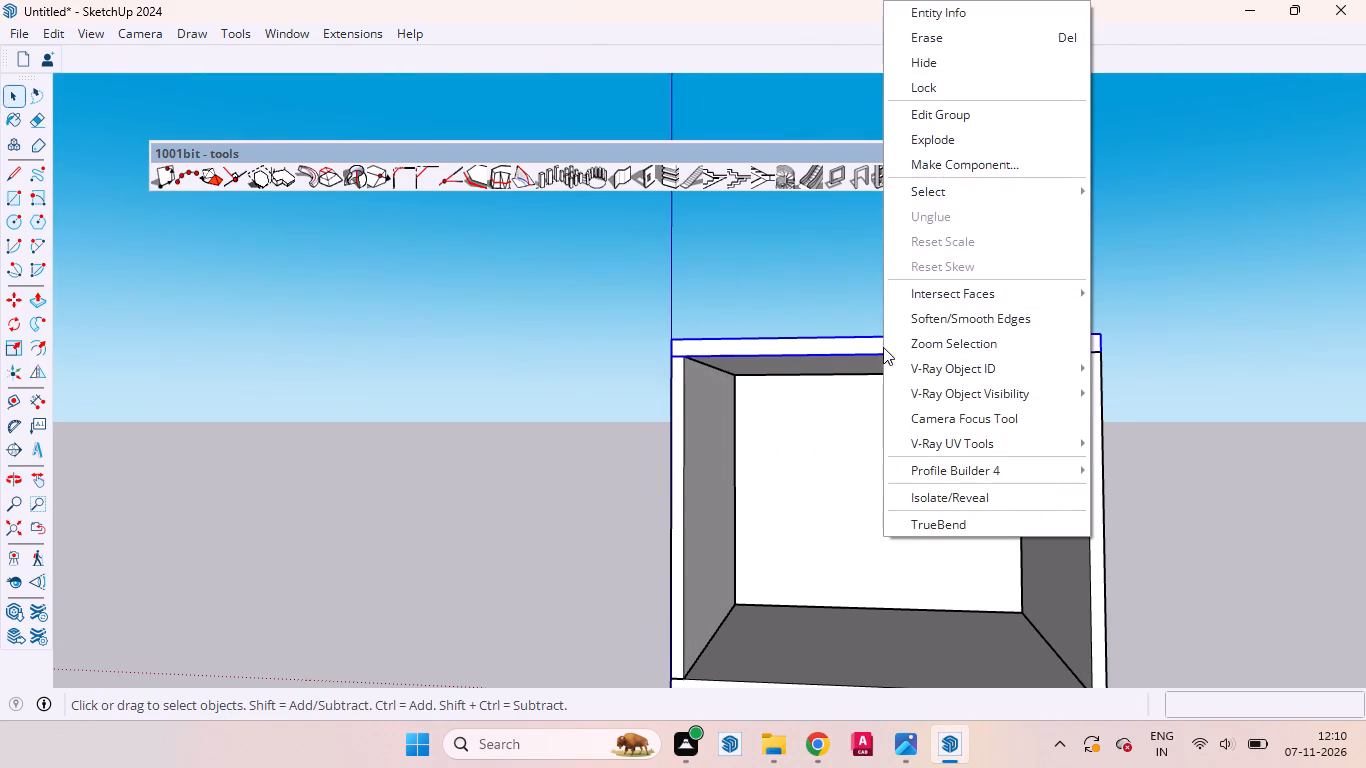
left_click(928, 67)
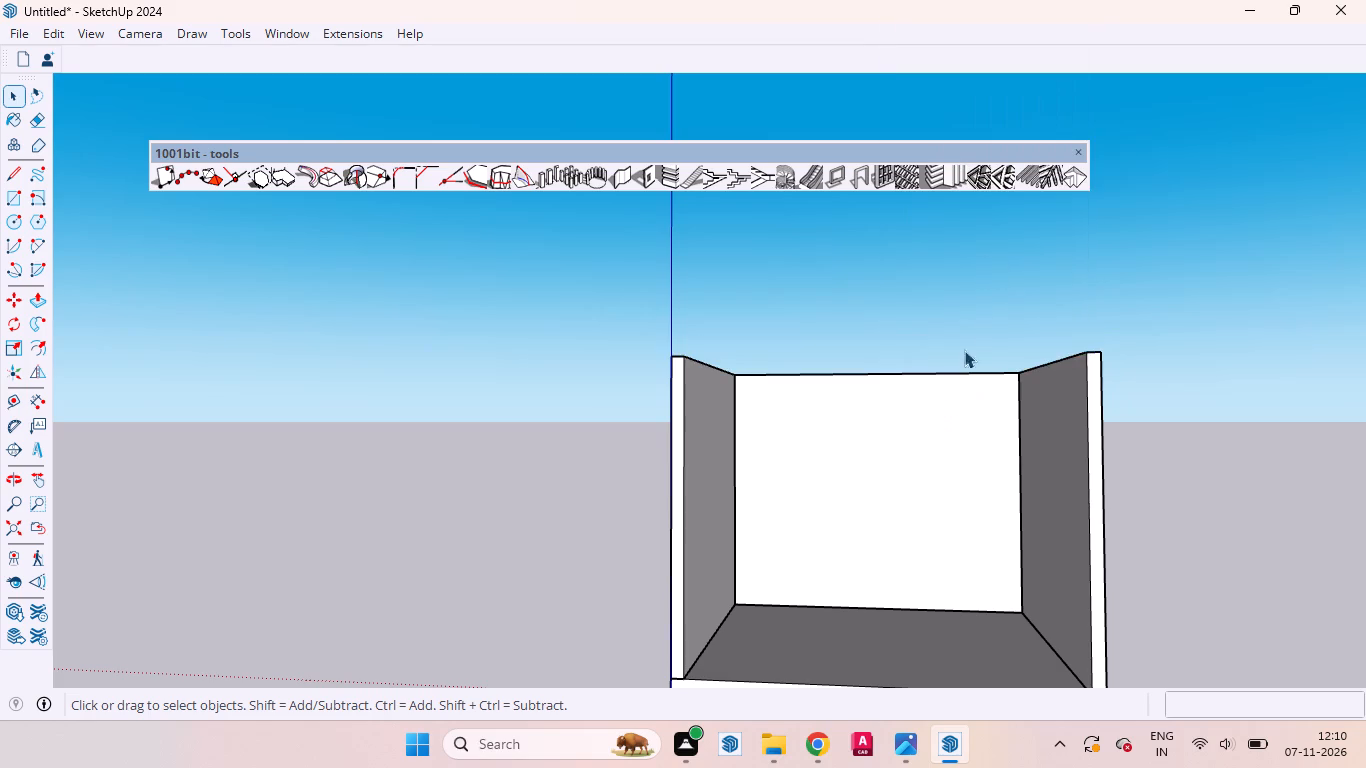
Examine the open-topped room from above and through its open side, checking the floor and the three walls.
middle_click_drag(890, 440, 928, 489)
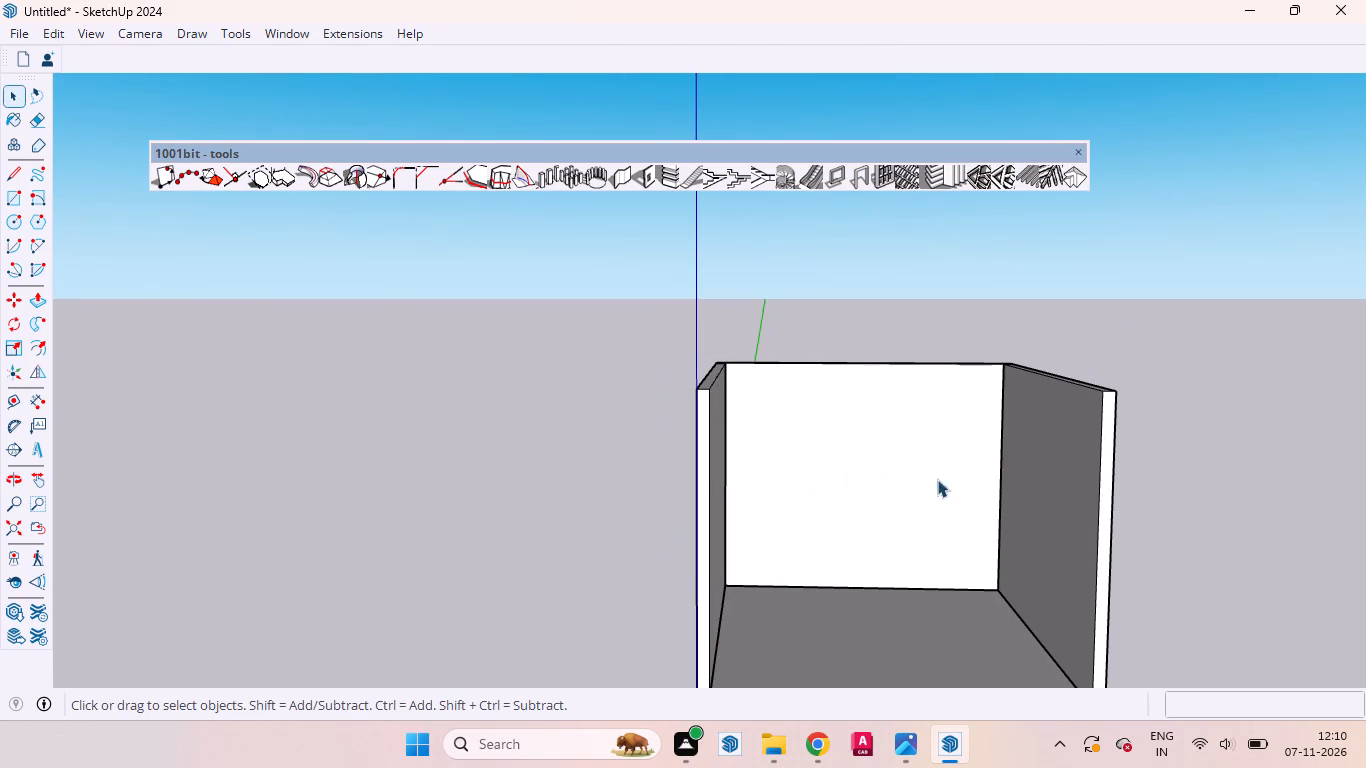
scroll(1026, 464, "down", 2)
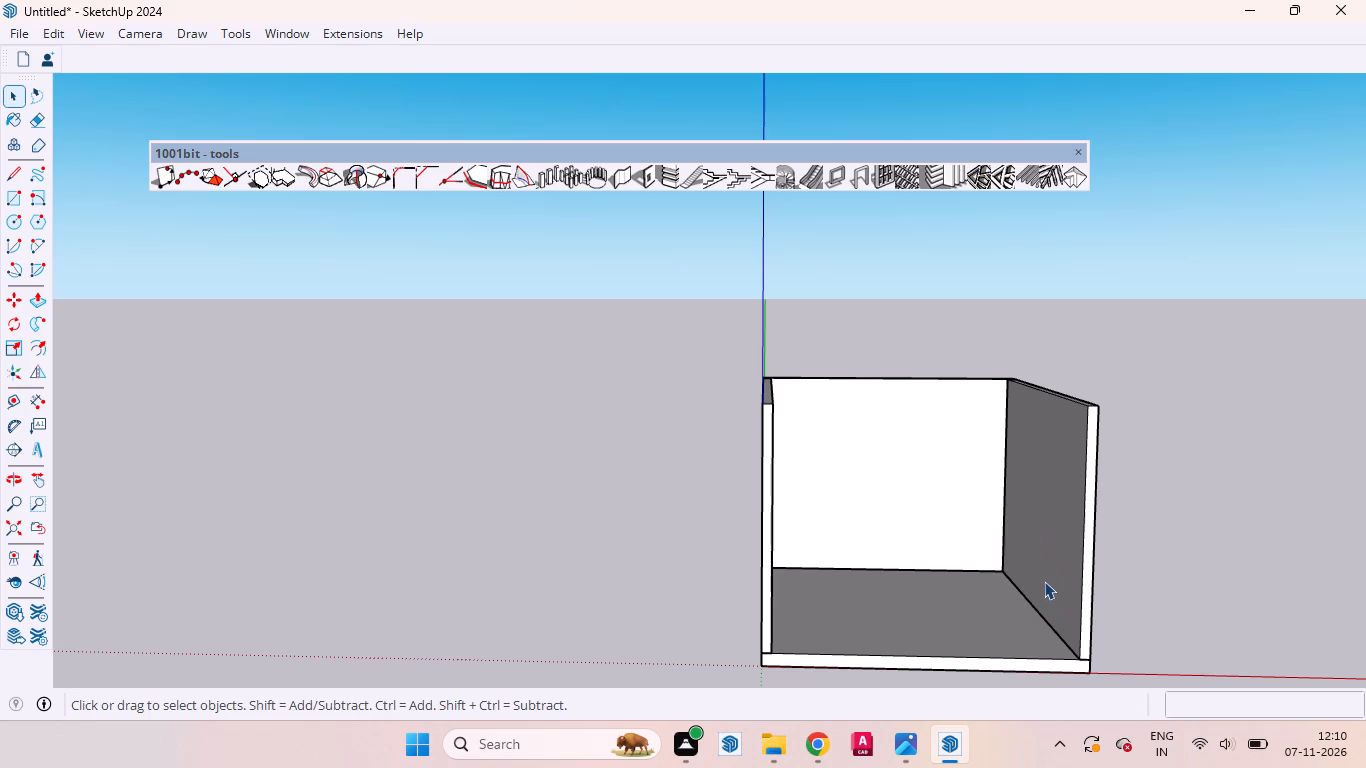
scroll(1039, 581, "up", 2)
scroll(1139, 560, "down", 3)
middle_click_drag(1108, 594, 1105, 623)
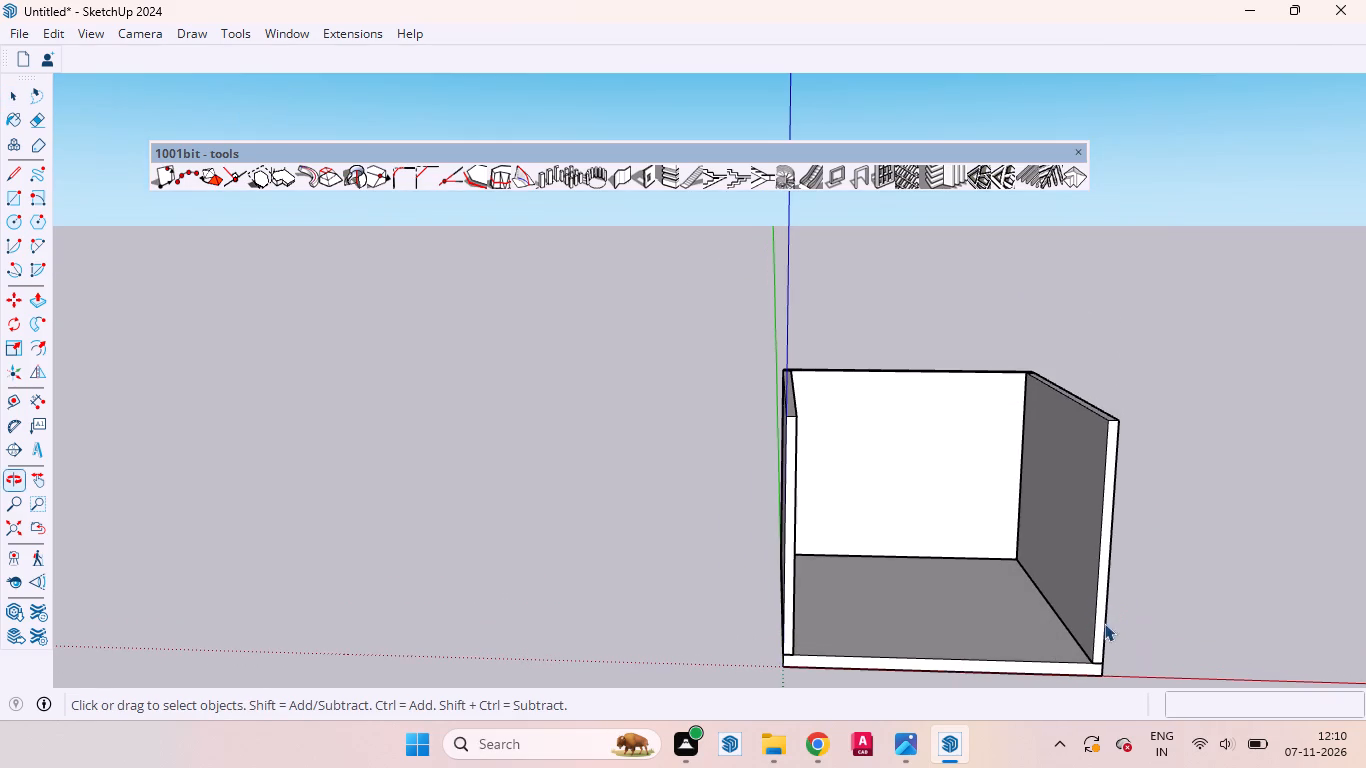
scroll(1098, 516, "down", 3)
scroll(1063, 638, "up", 2)
scroll(1119, 514, "down", 5)
scroll(1025, 610, "up", 2)
scroll(1026, 610, "down", 1)
scroll(1026, 611, "up", 2)
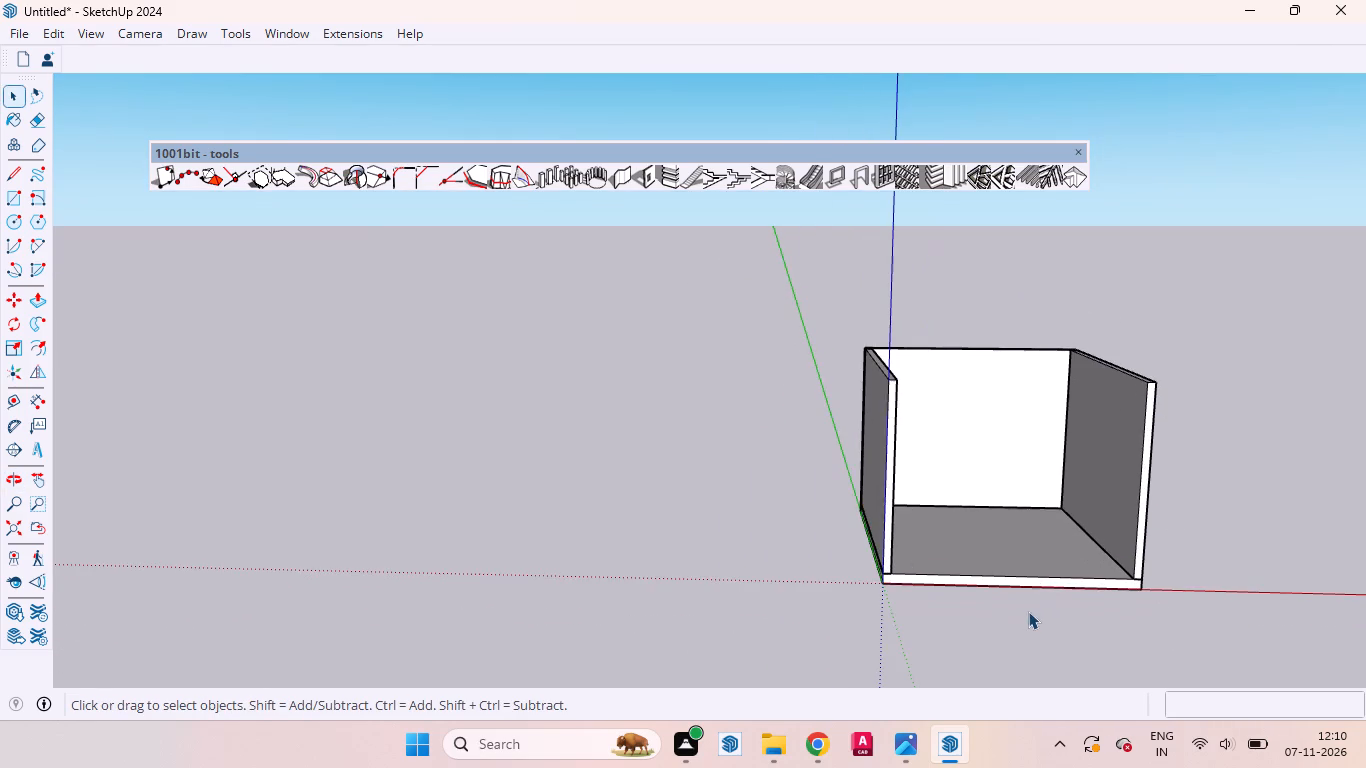
scroll(1052, 599, "up", 3)
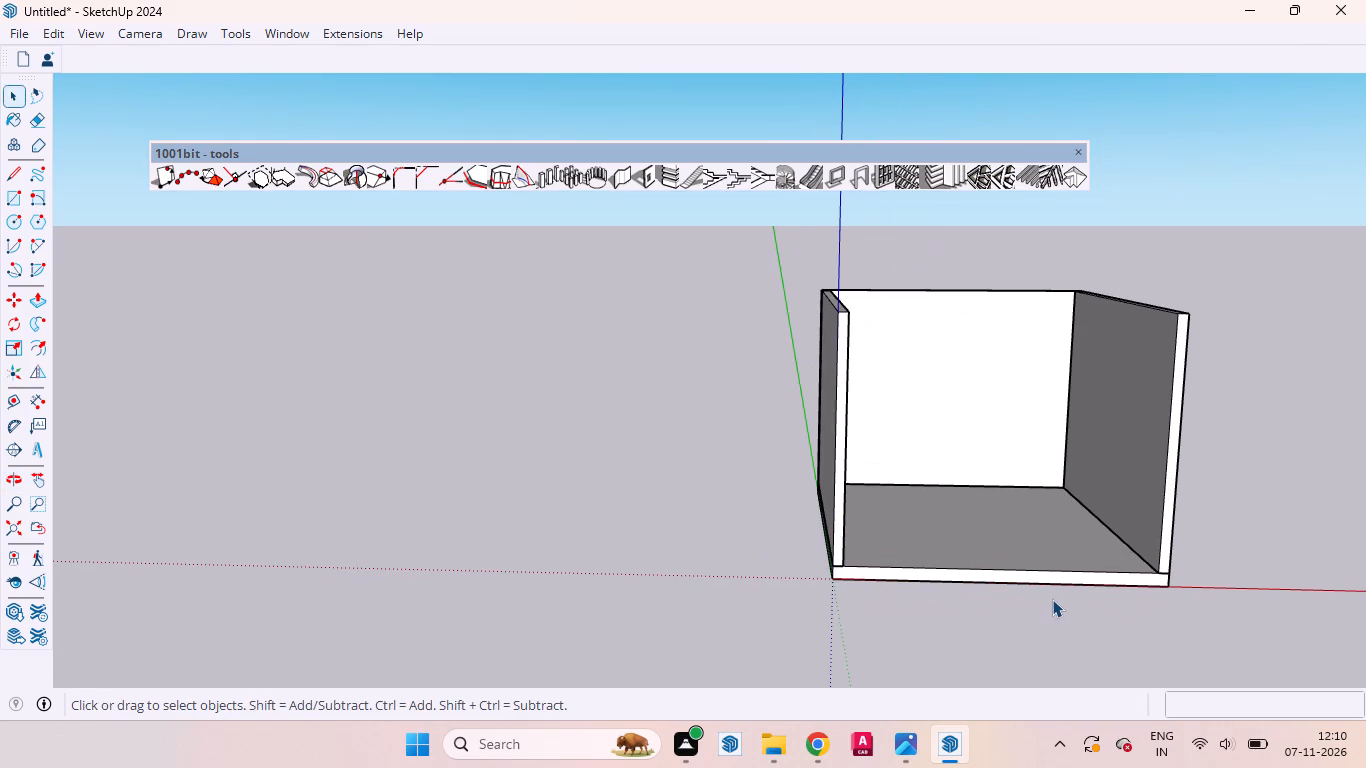
scroll(1052, 599, "up", 1)
scroll(1095, 574, "down", 2)
middle_click_drag(1059, 642, 1066, 666)
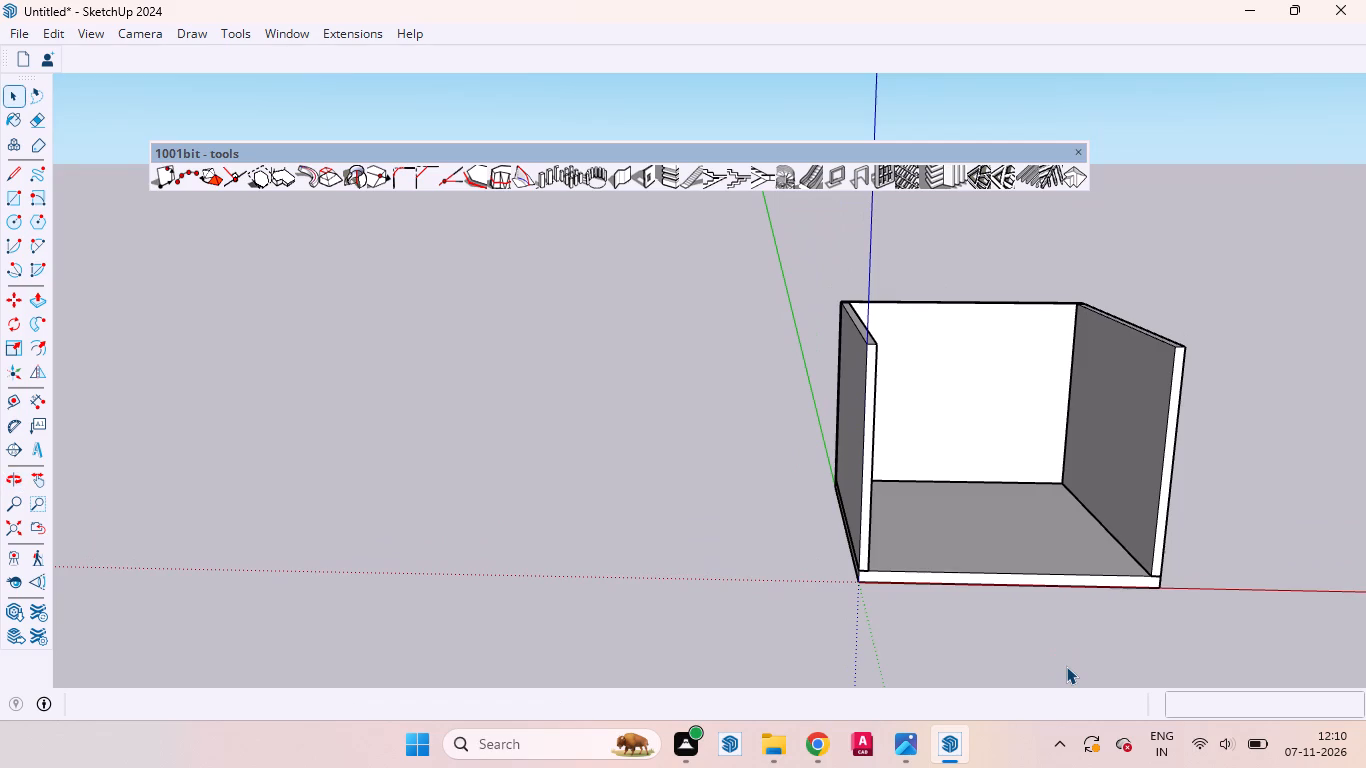
scroll(1063, 666, "up", 1)
scroll(1084, 607, "down", 3)
scroll(1046, 614, "up", 3)
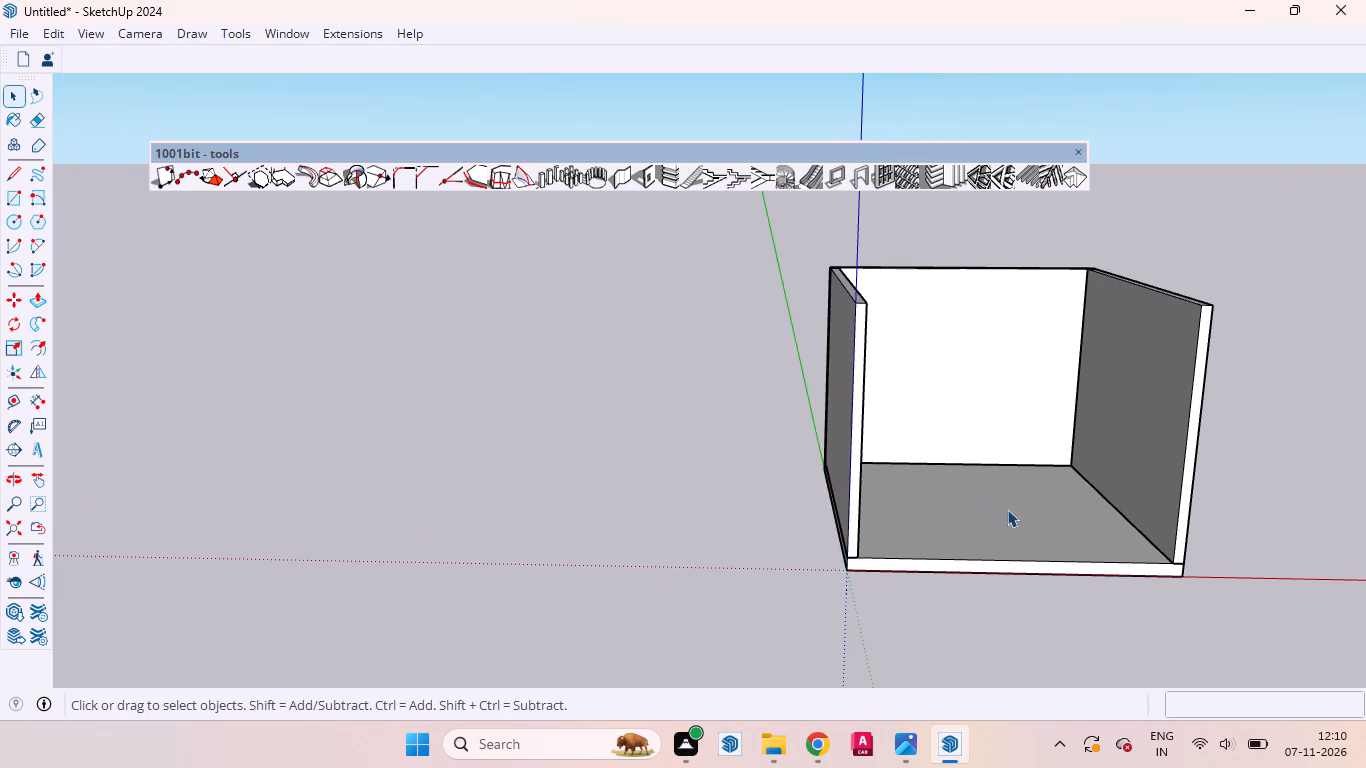
middle_click_drag(996, 510, 954, 495)
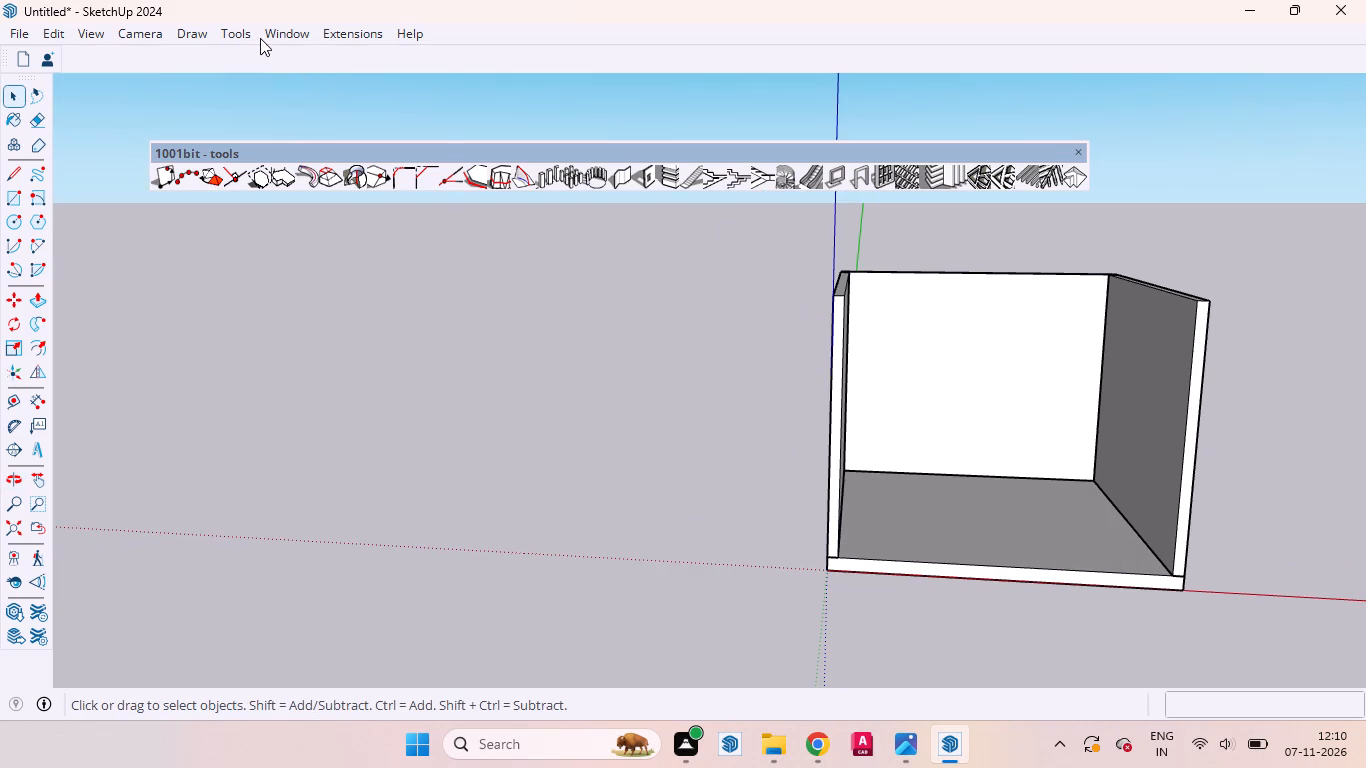
Open 3D Warehouse and search it for BED.
left_click(270, 36)
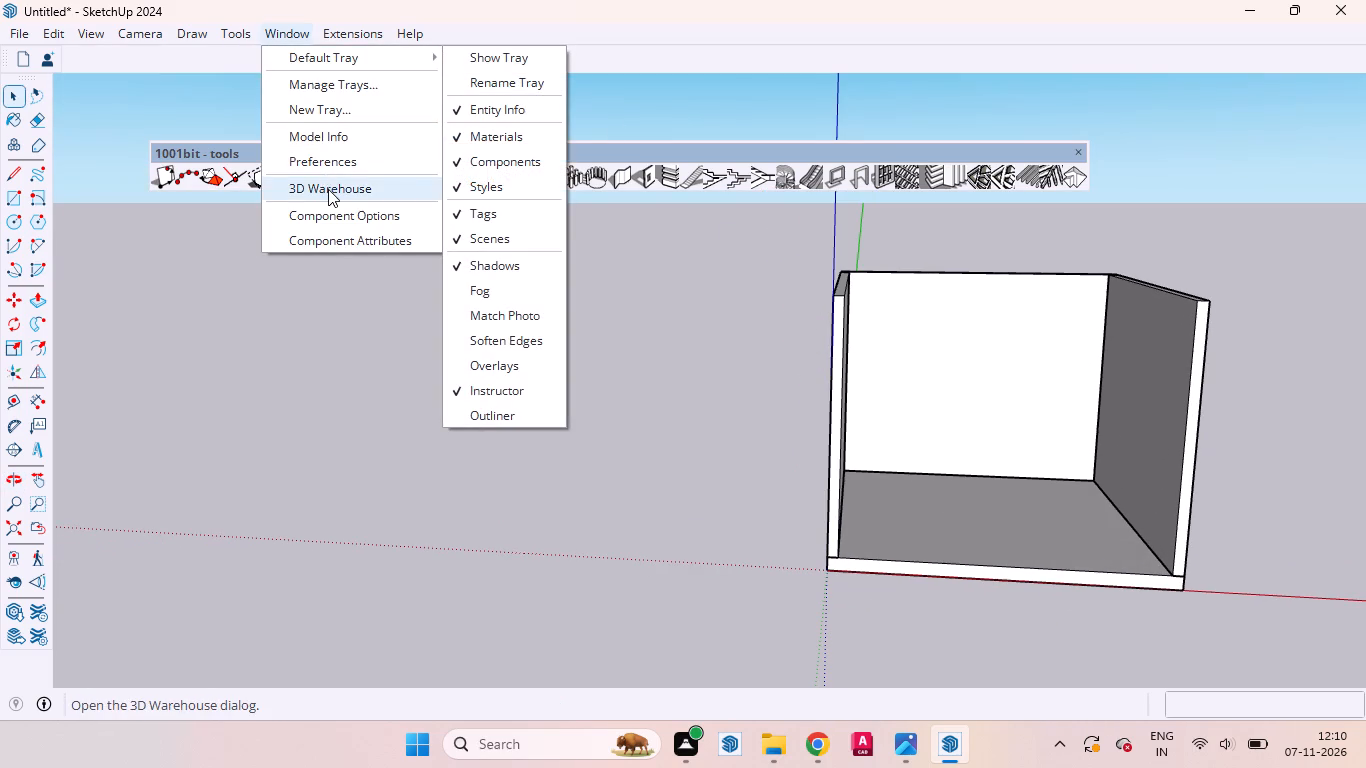
left_click(328, 189)
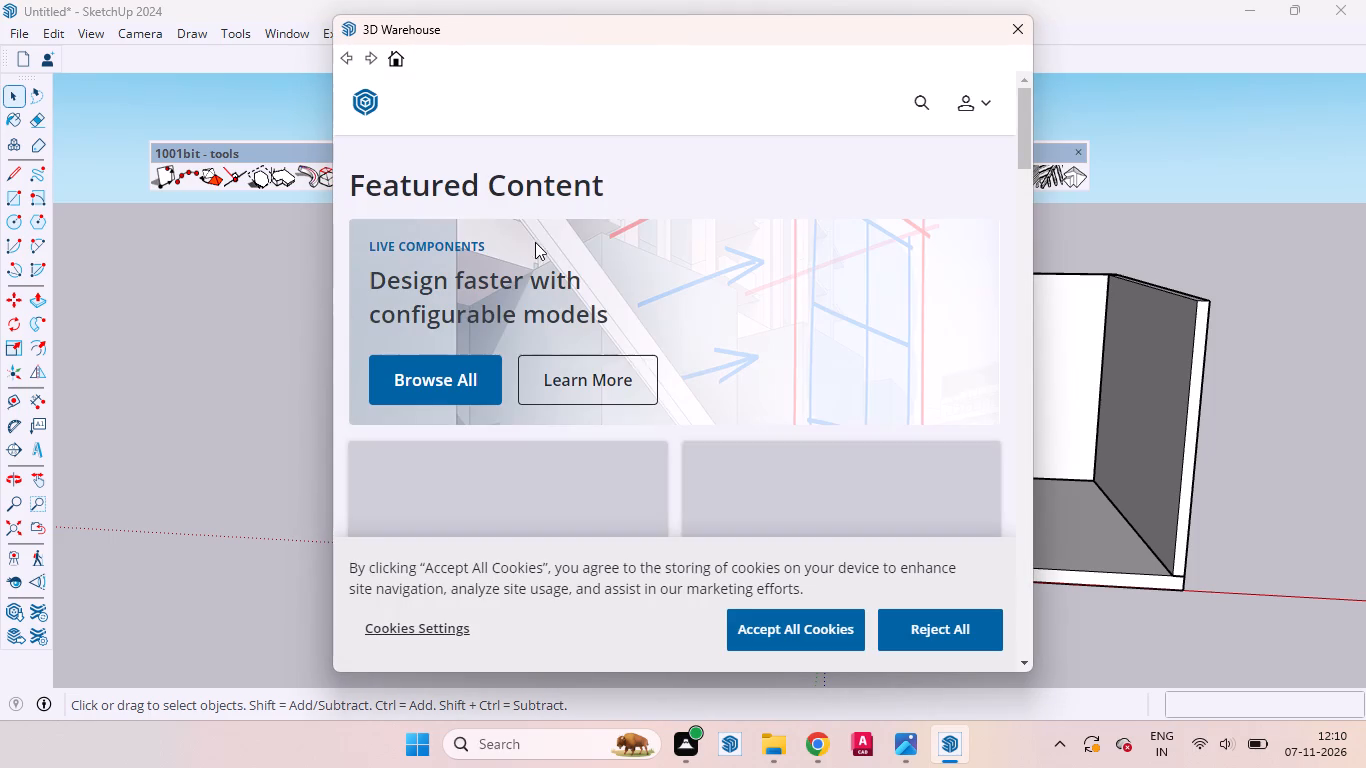
left_click(917, 102)
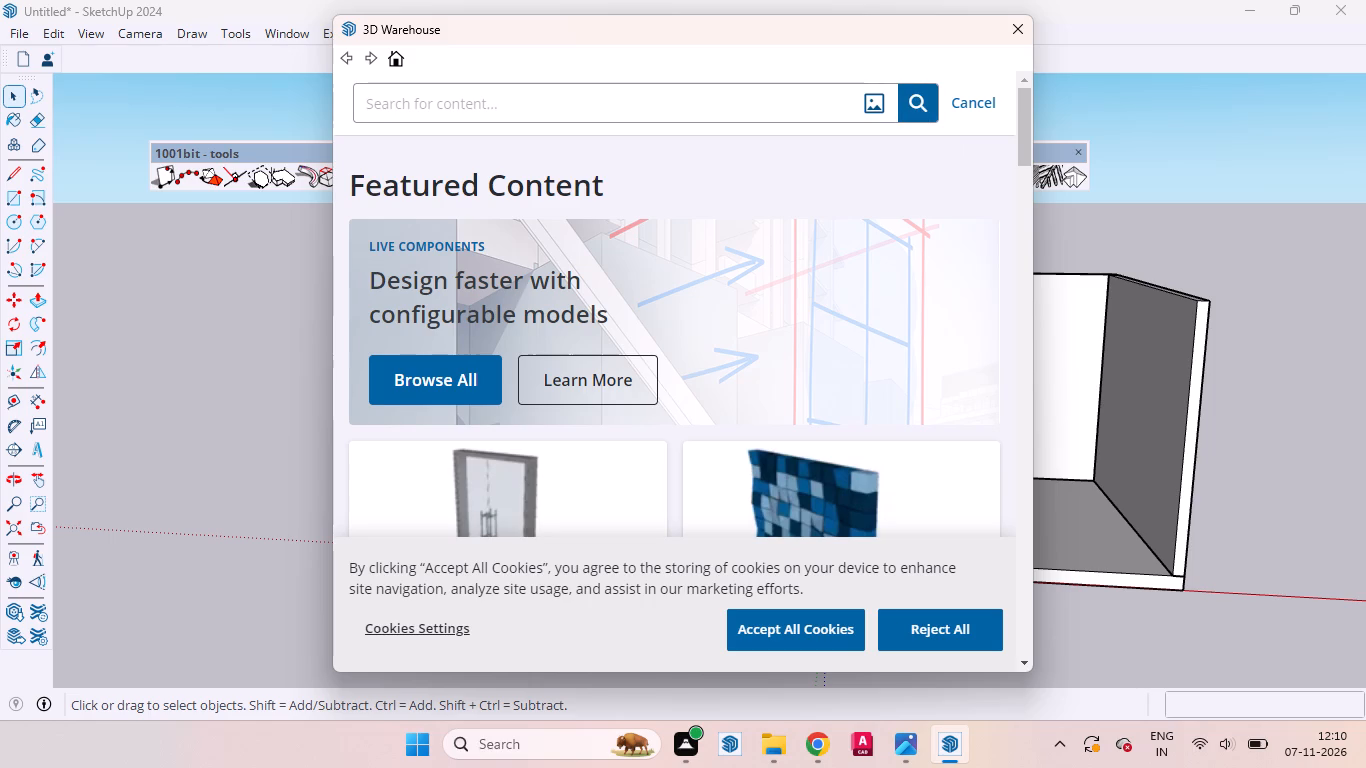
left_click(449, 111)
type("BED")
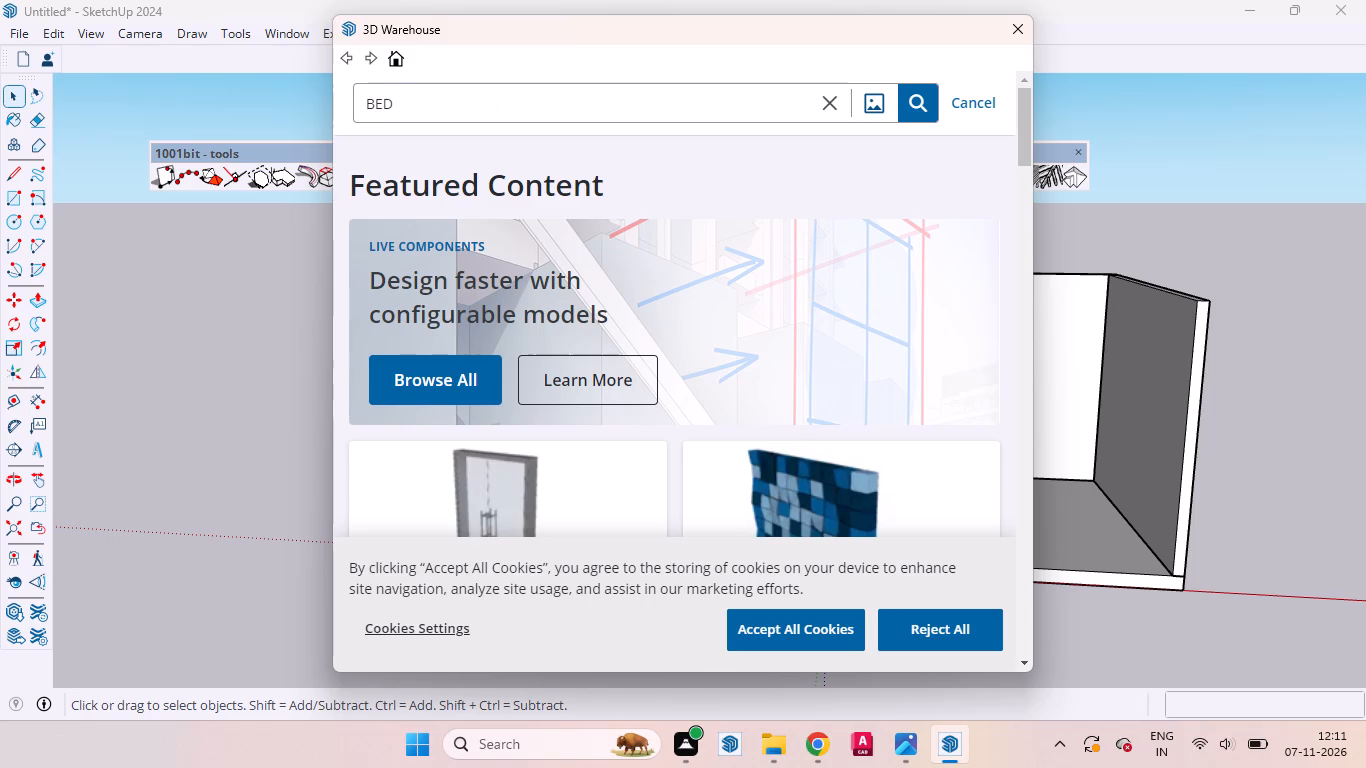
key("Return")
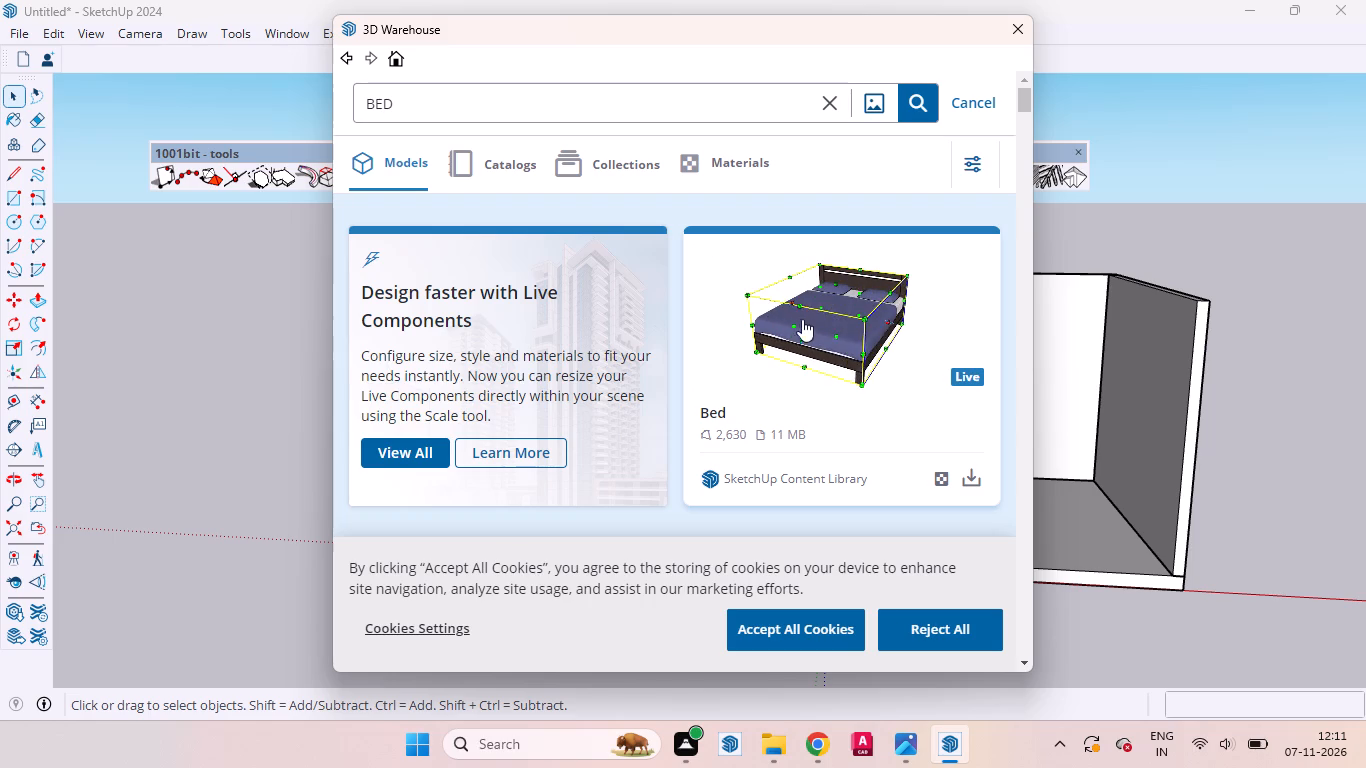
Look through the bed models in the search results for one that suits the room.
scroll(800, 322, "down", 4)
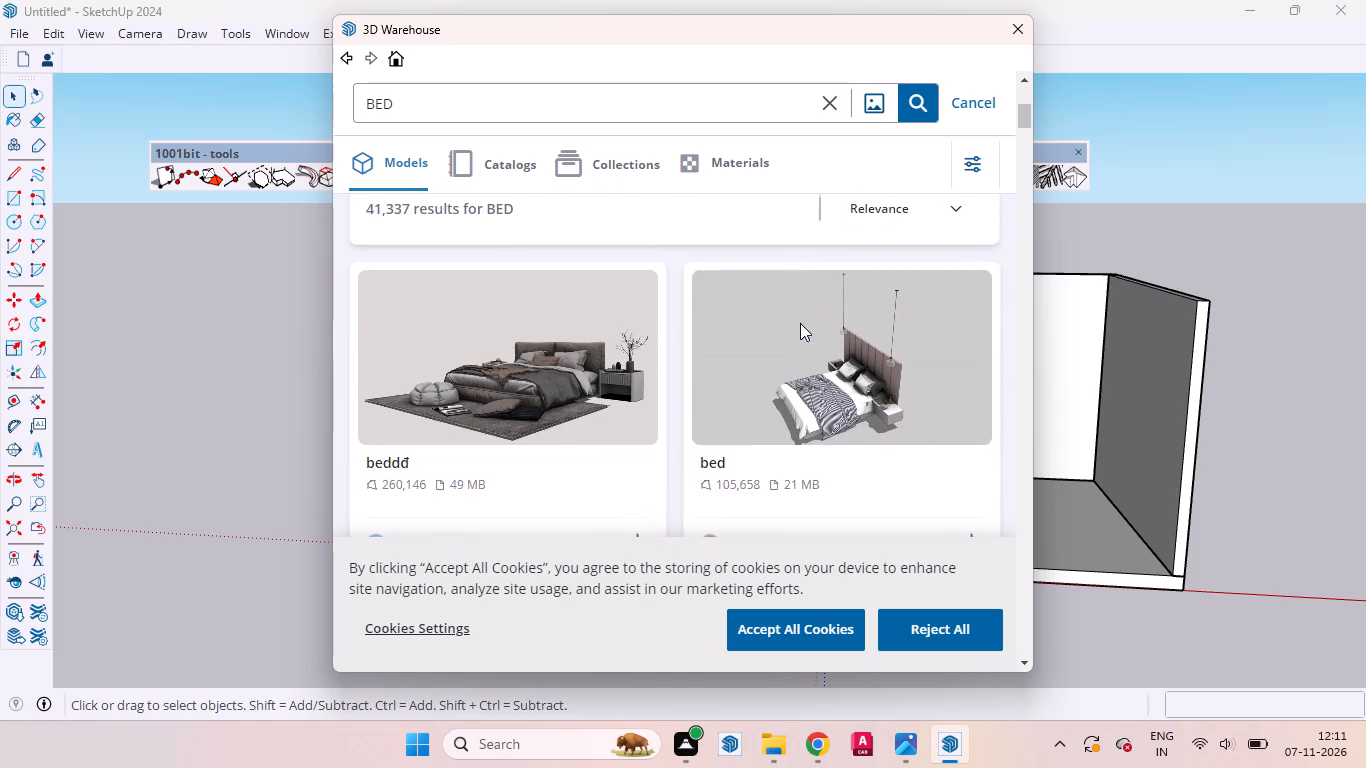
scroll(800, 323, "down", 2)
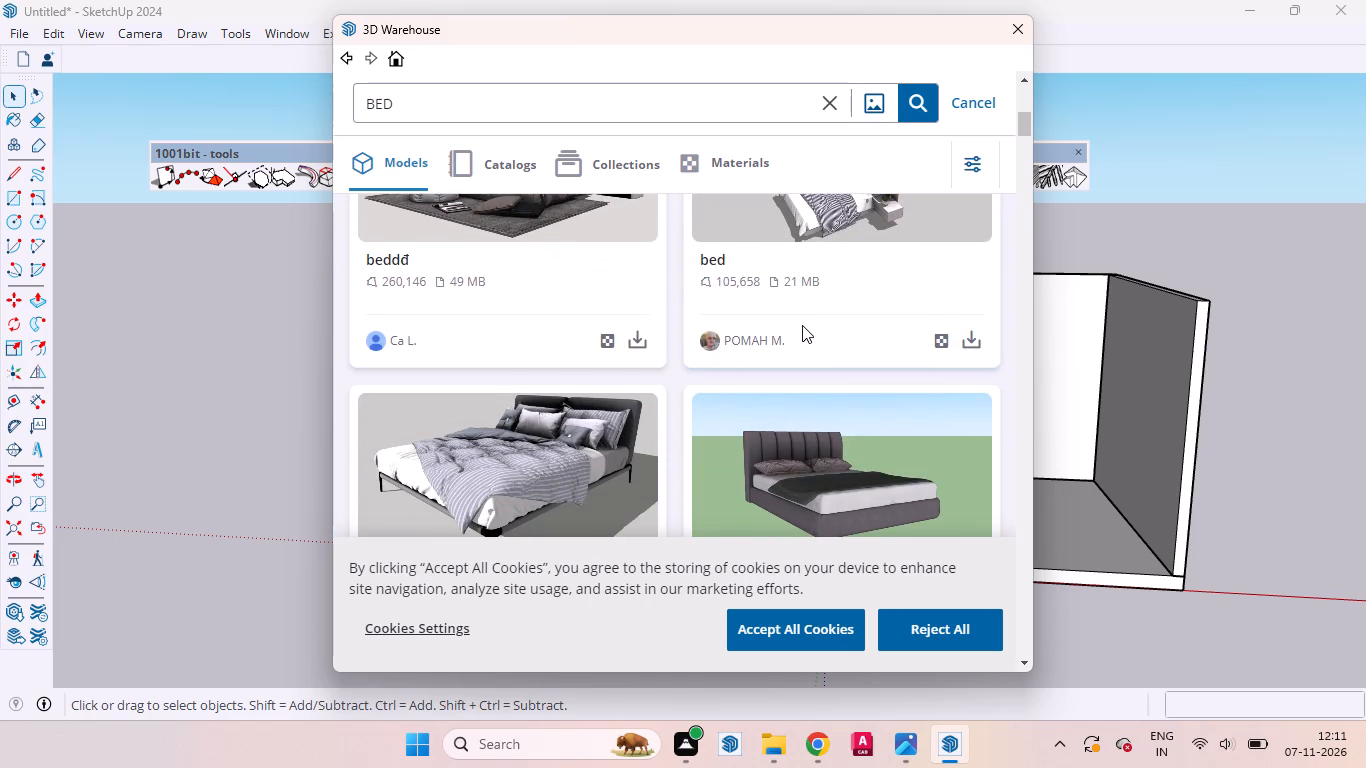
scroll(802, 325, "down", 2)
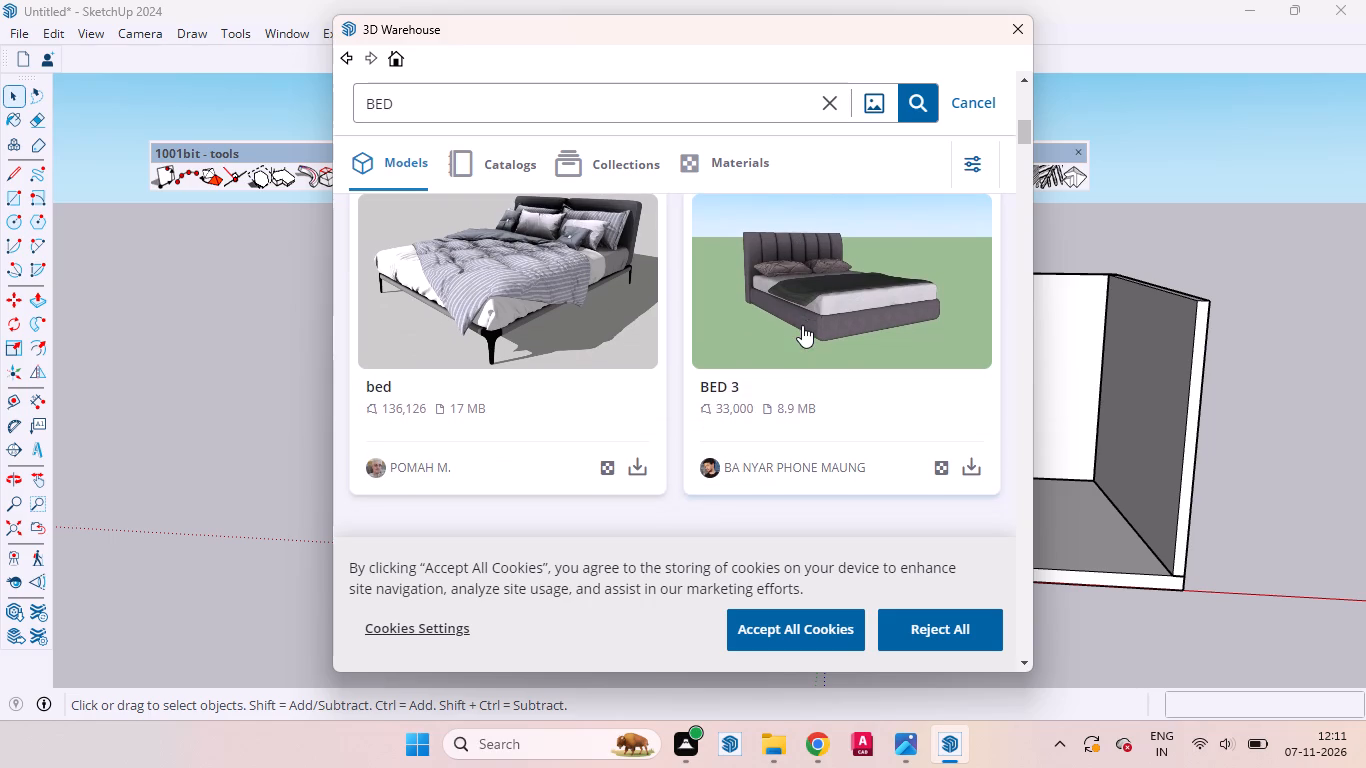
scroll(802, 325, "up", 5)
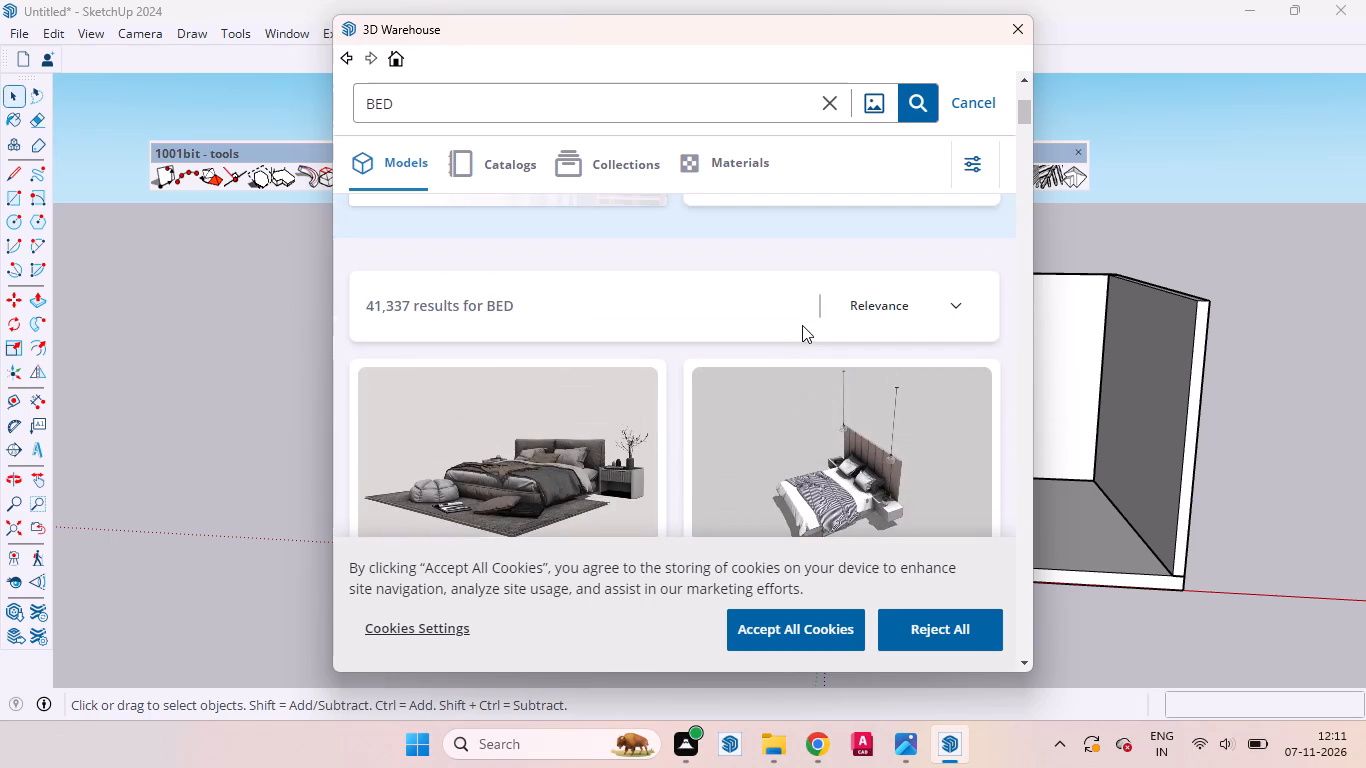
scroll(802, 325, "down", 1)
scroll(802, 325, "up", 1)
scroll(802, 325, "down", 2)
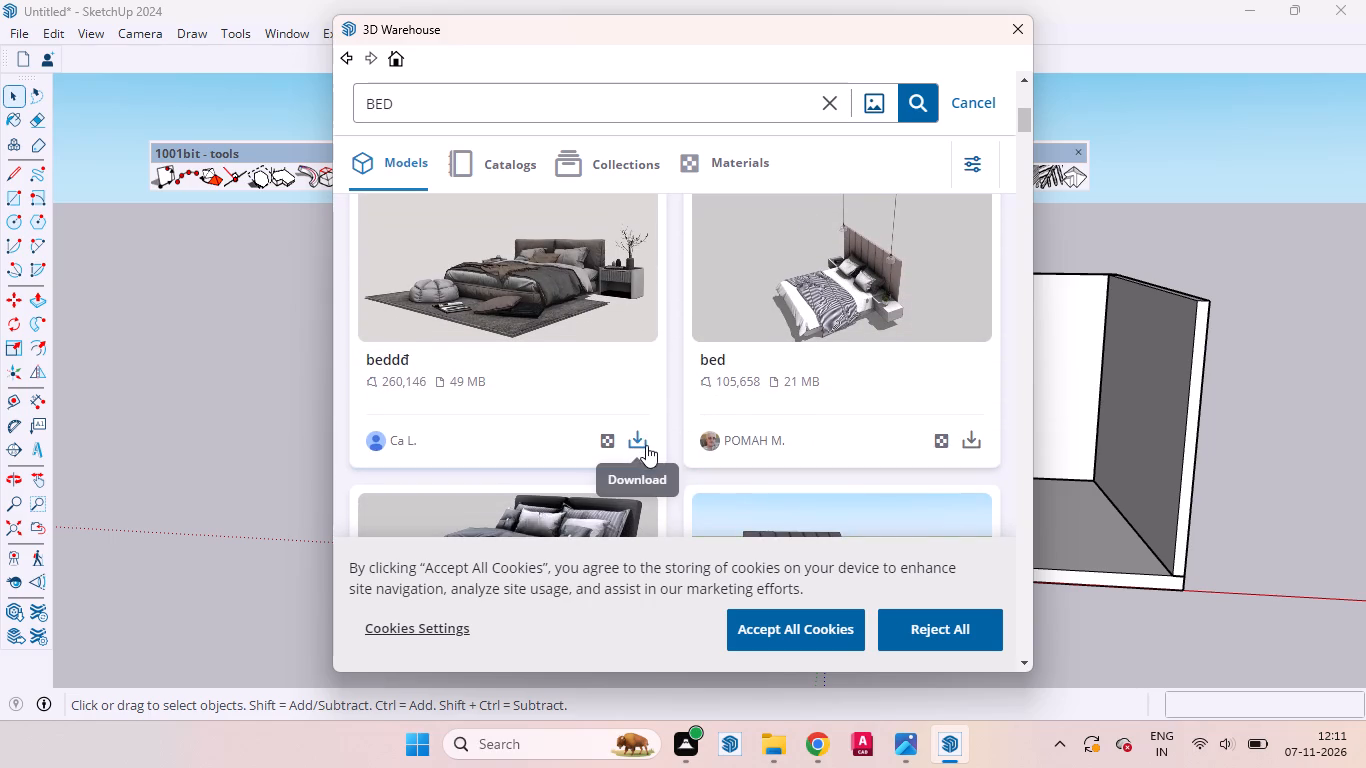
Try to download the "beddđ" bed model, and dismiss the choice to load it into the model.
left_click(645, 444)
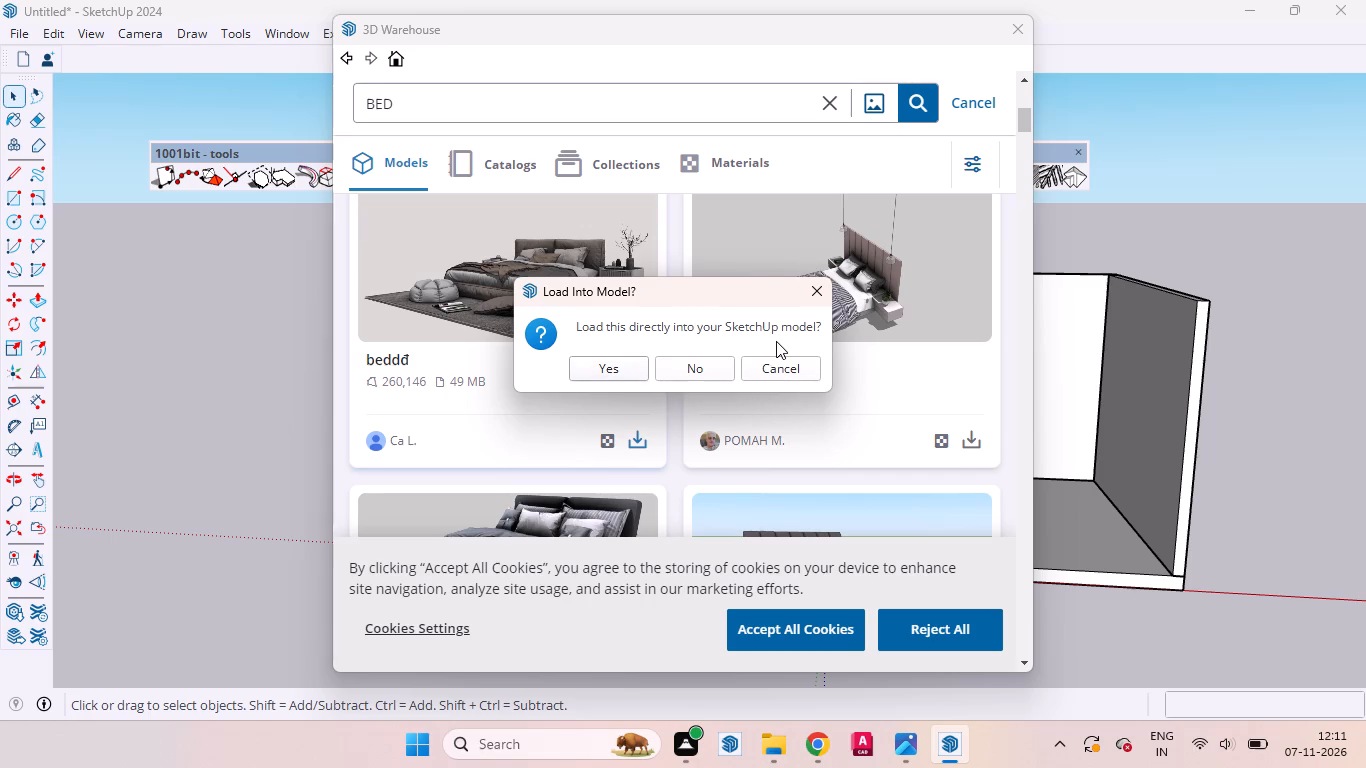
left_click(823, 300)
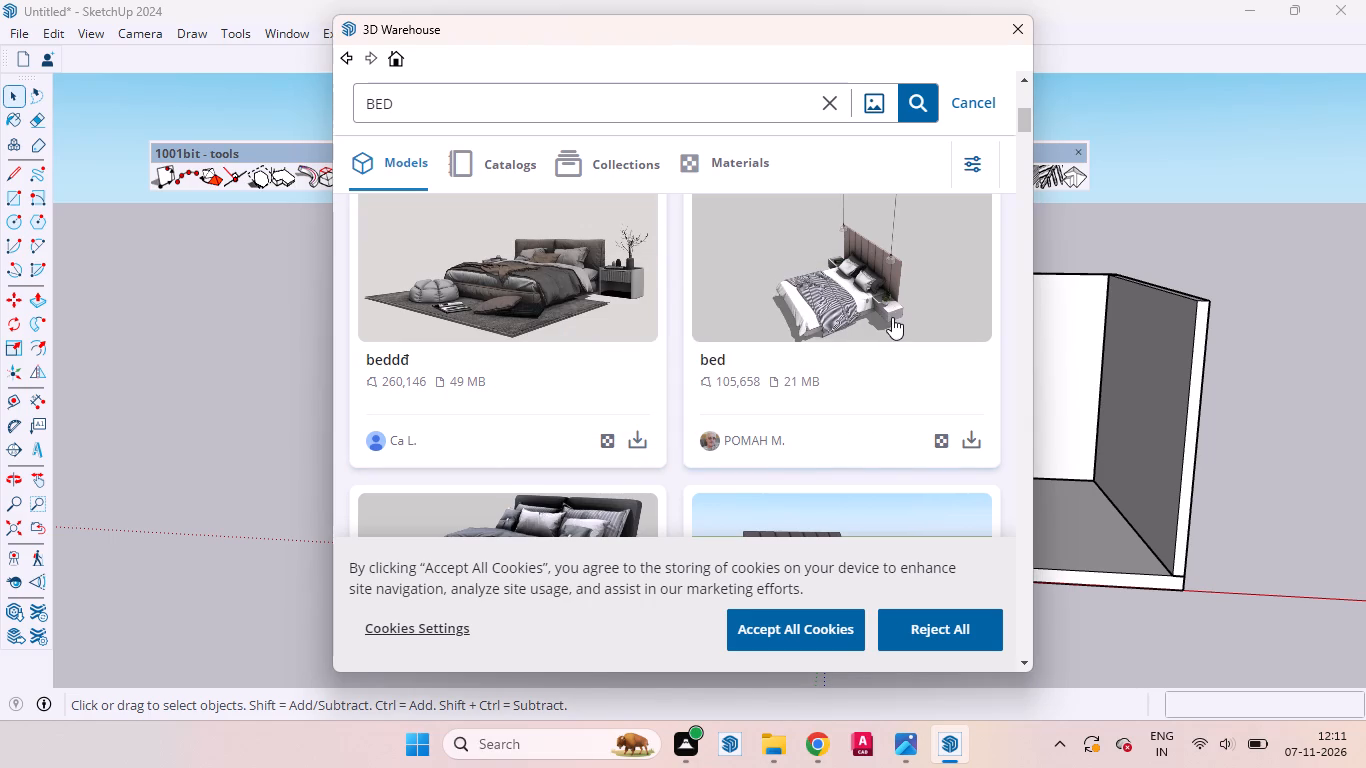
Download the "beddđ" bed model from the BED search results and load it directly into the SketchUp model.
scroll(891, 318, "up", 1)
scroll(888, 316, "down", 2)
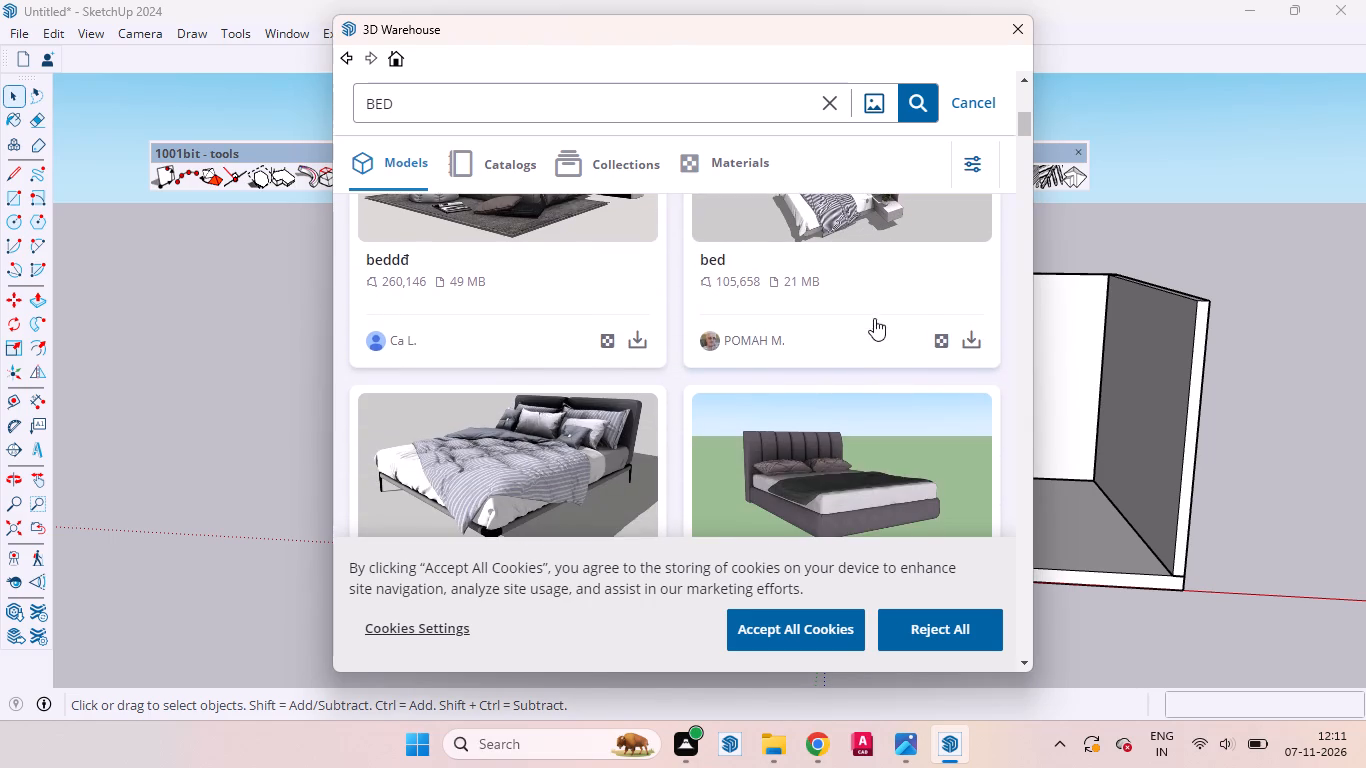
middle_click_drag(865, 348, 938, 401)
scroll(887, 335, "up", 2)
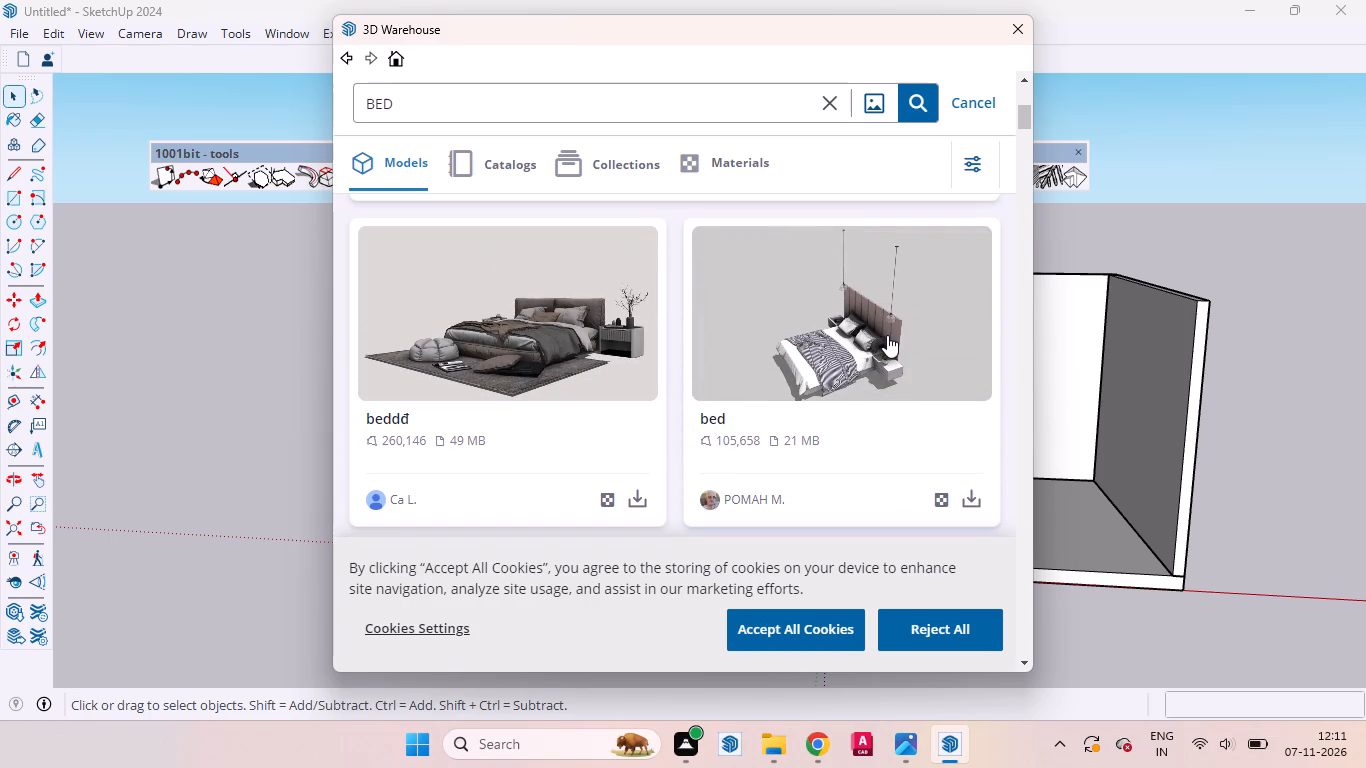
scroll(885, 332, "down", 2)
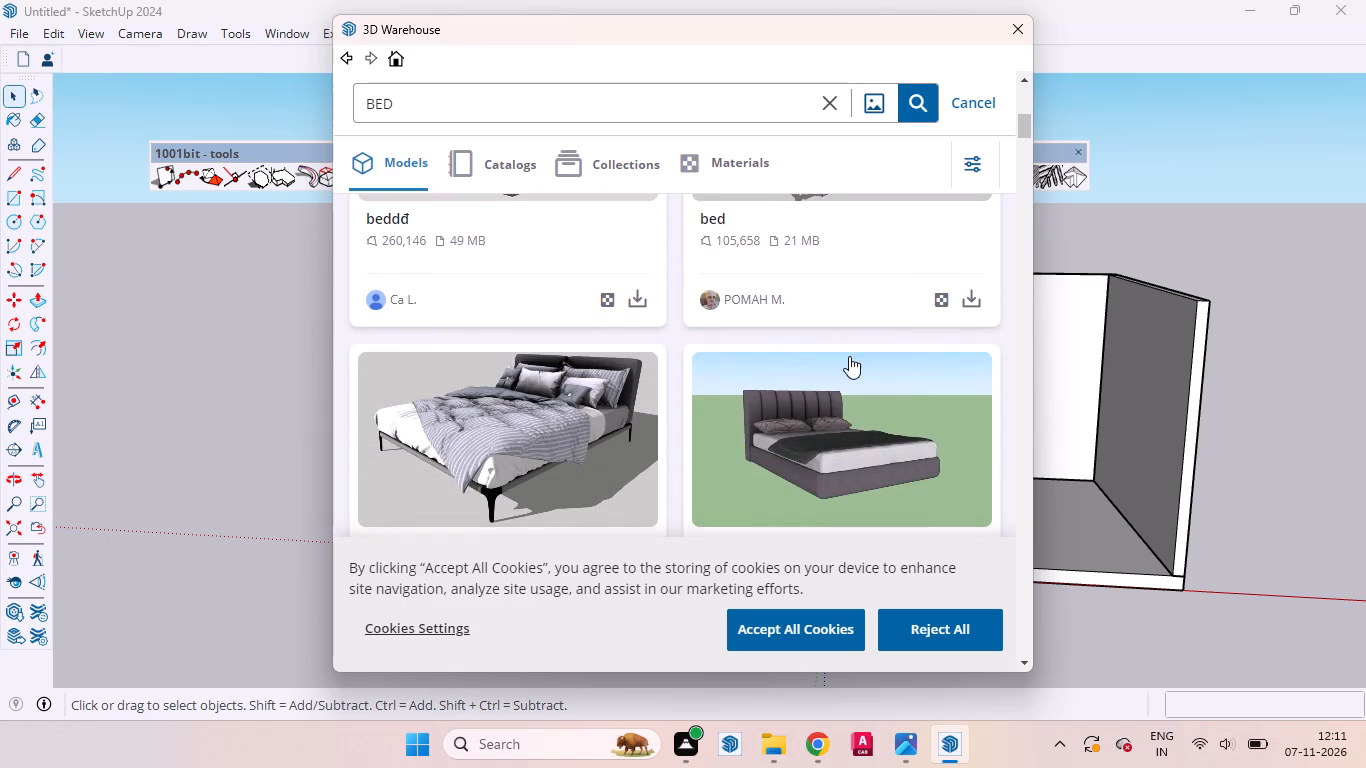
scroll(849, 356, "up", 1)
scroll(895, 349, "down", 1)
scroll(706, 348, "up", 1)
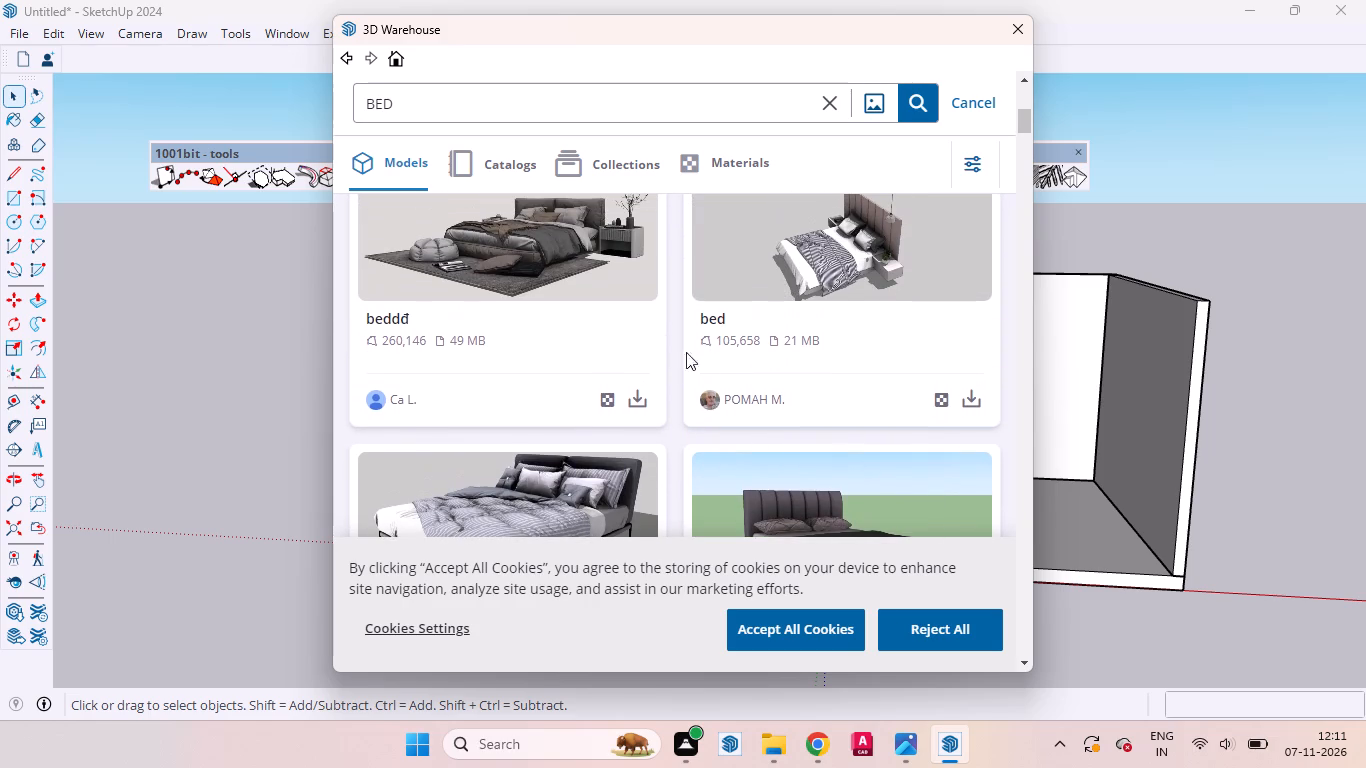
left_click(643, 397)
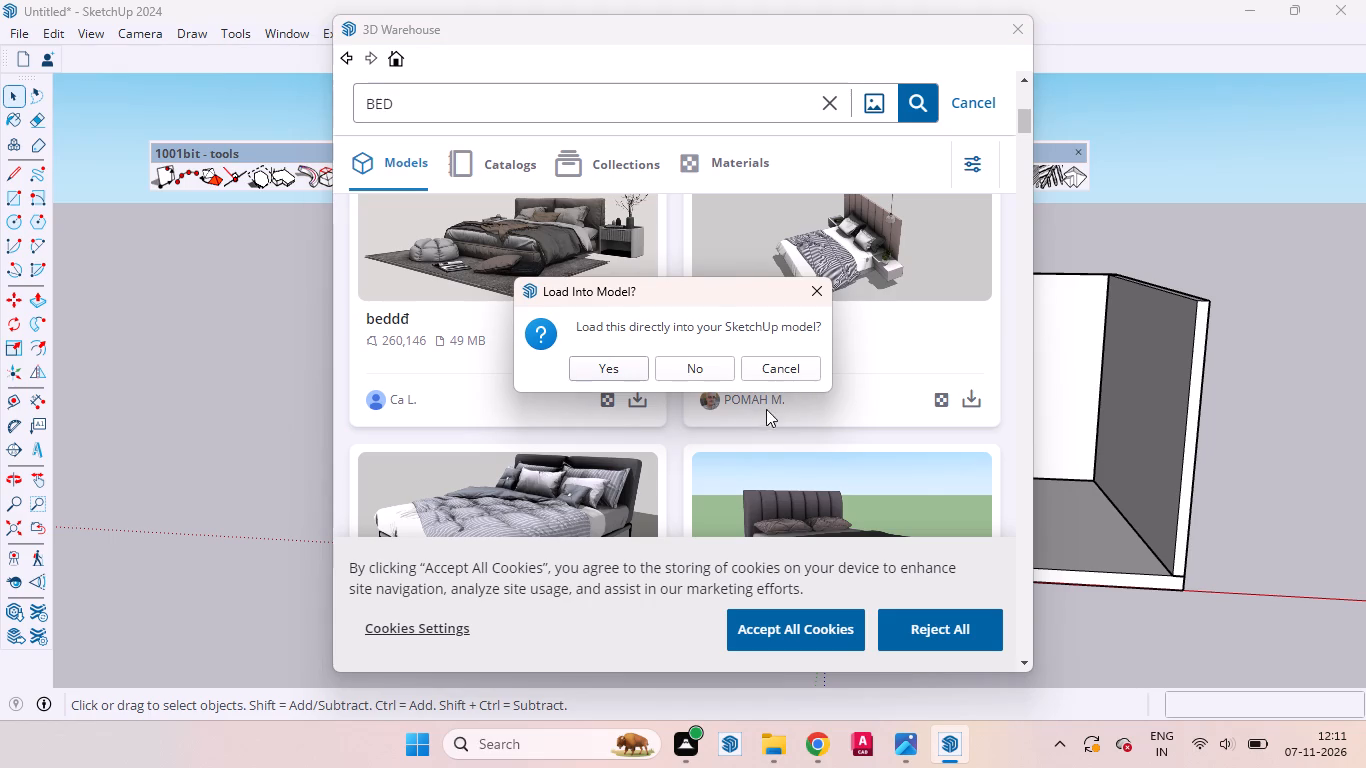
left_click(604, 367)
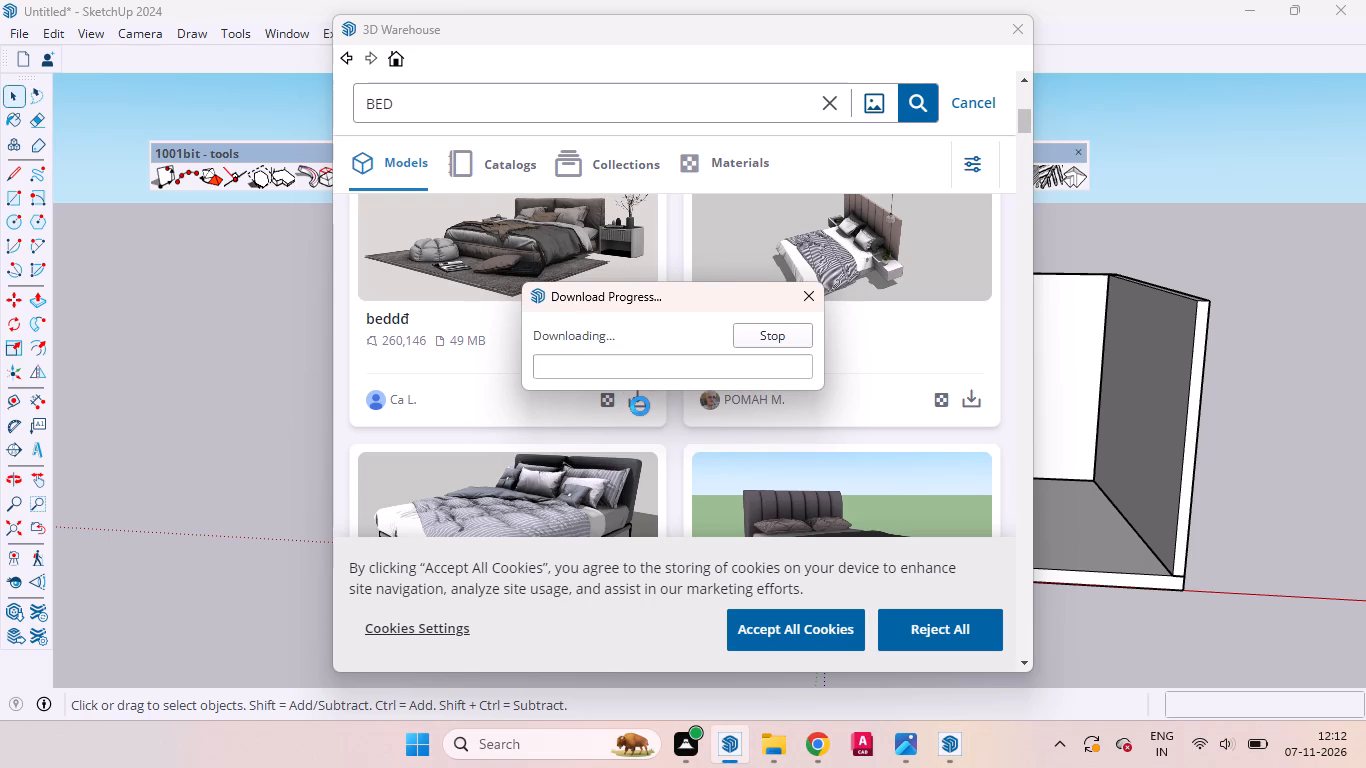
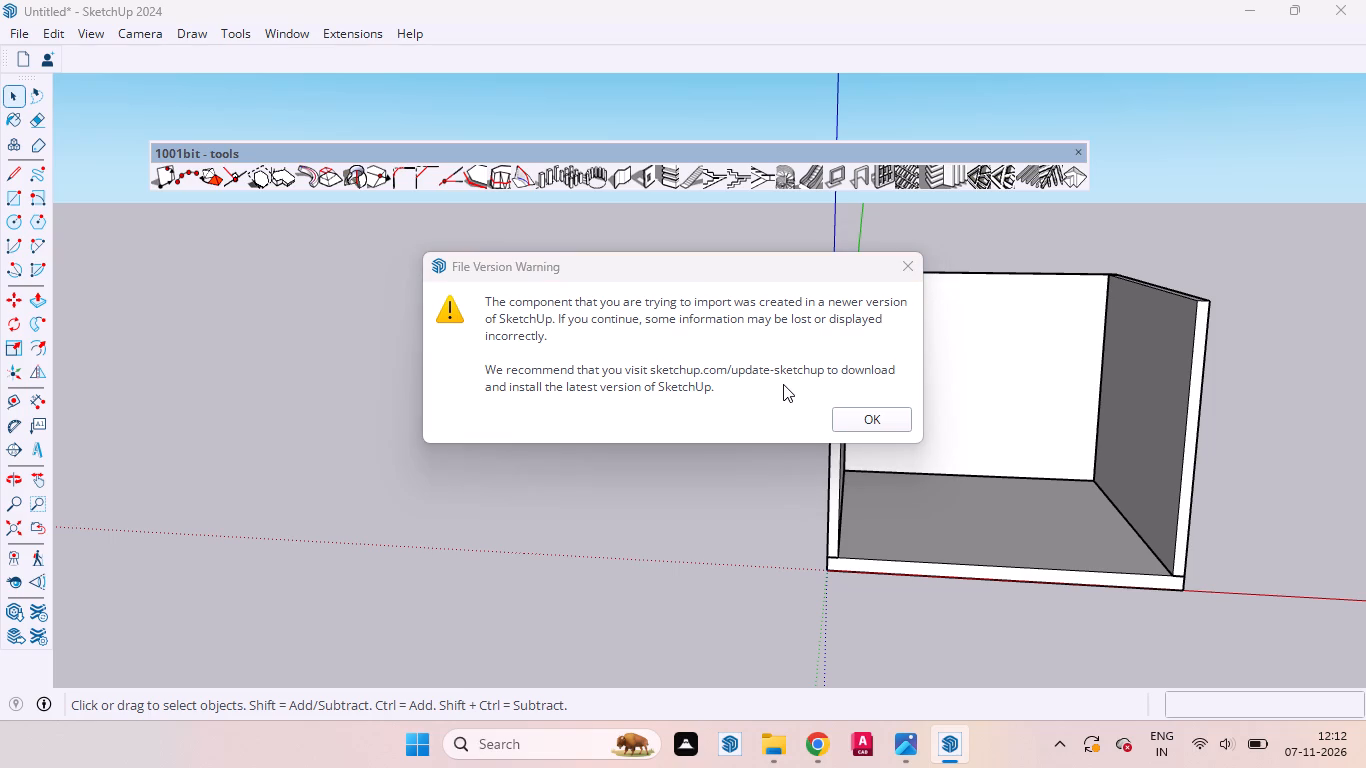
Accept the newer-version import and place the bed set on the floor slab inside the room, with the headboard facing the back wall.
left_click(881, 430)
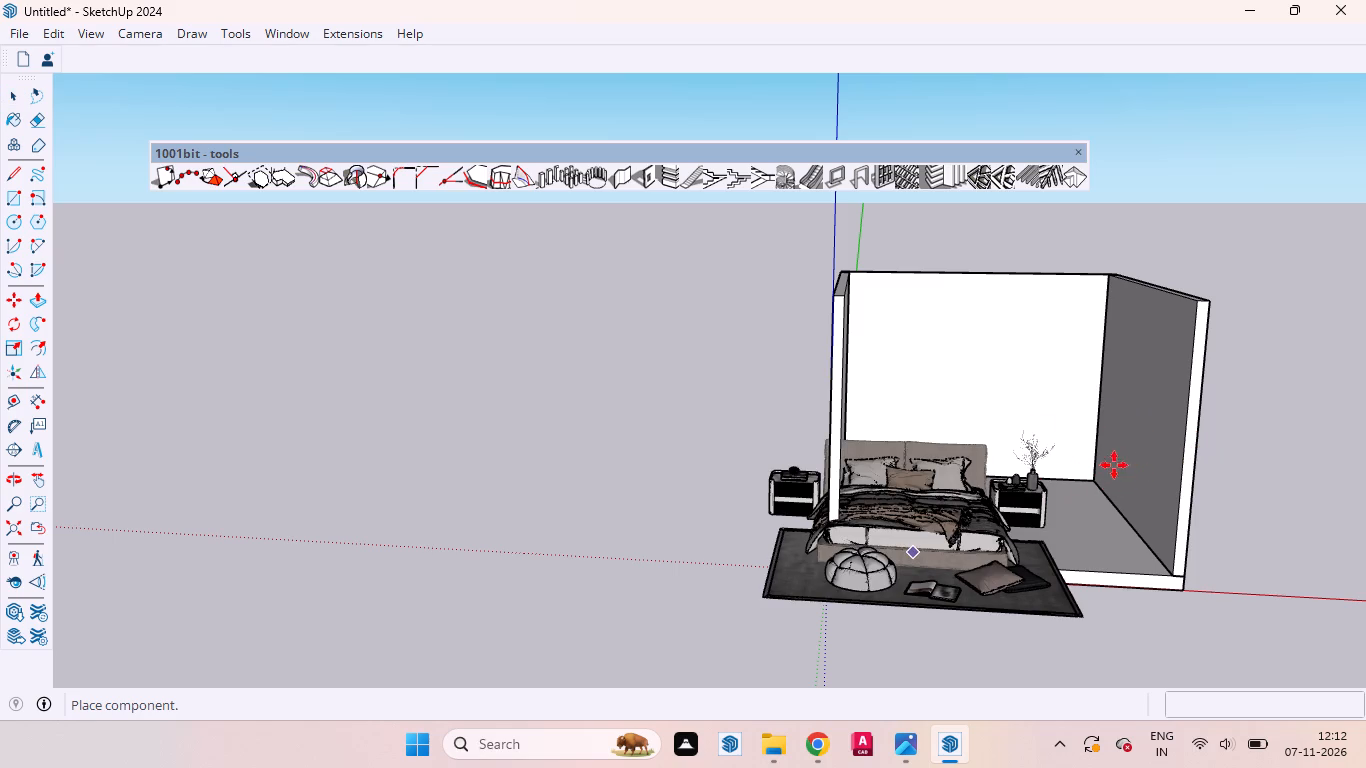
middle_click_drag(1111, 497, 1079, 725)
scroll(962, 486, "up", 7)
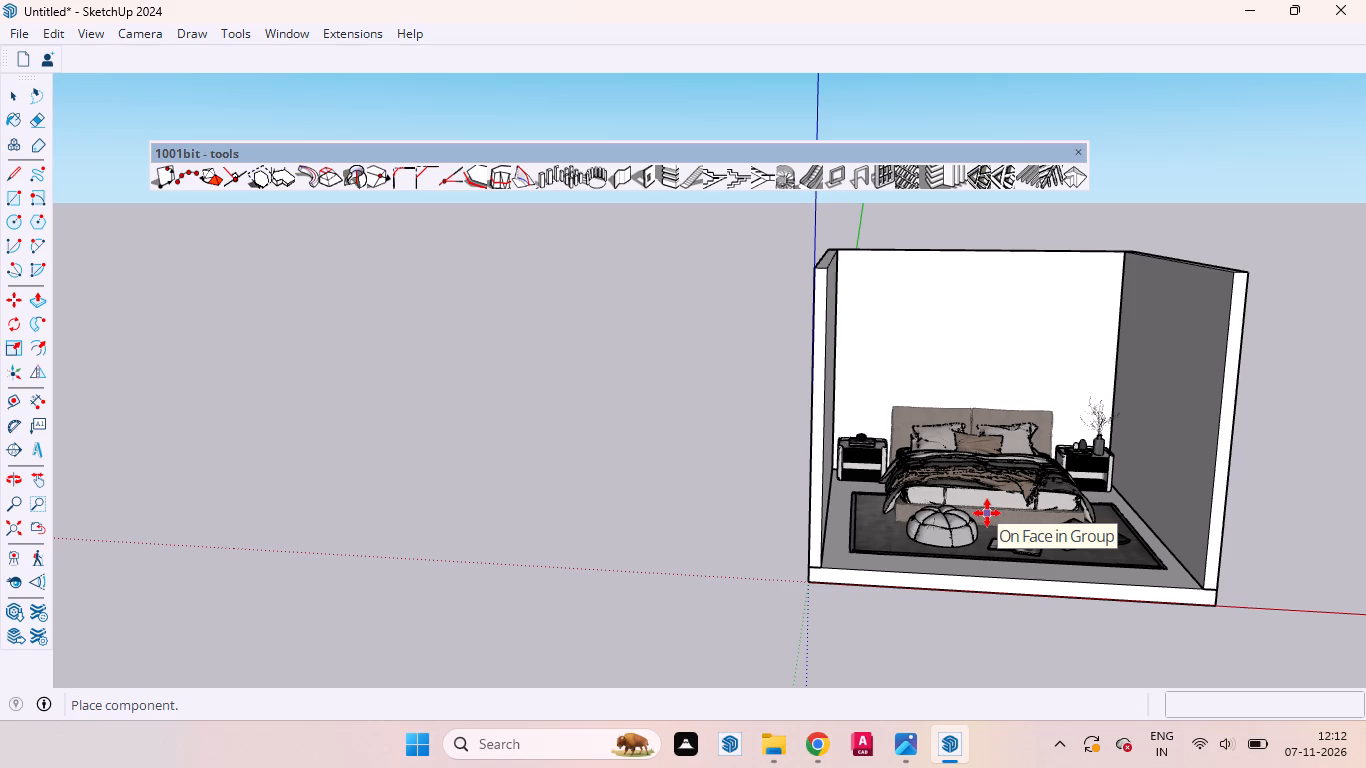
left_click(987, 513)
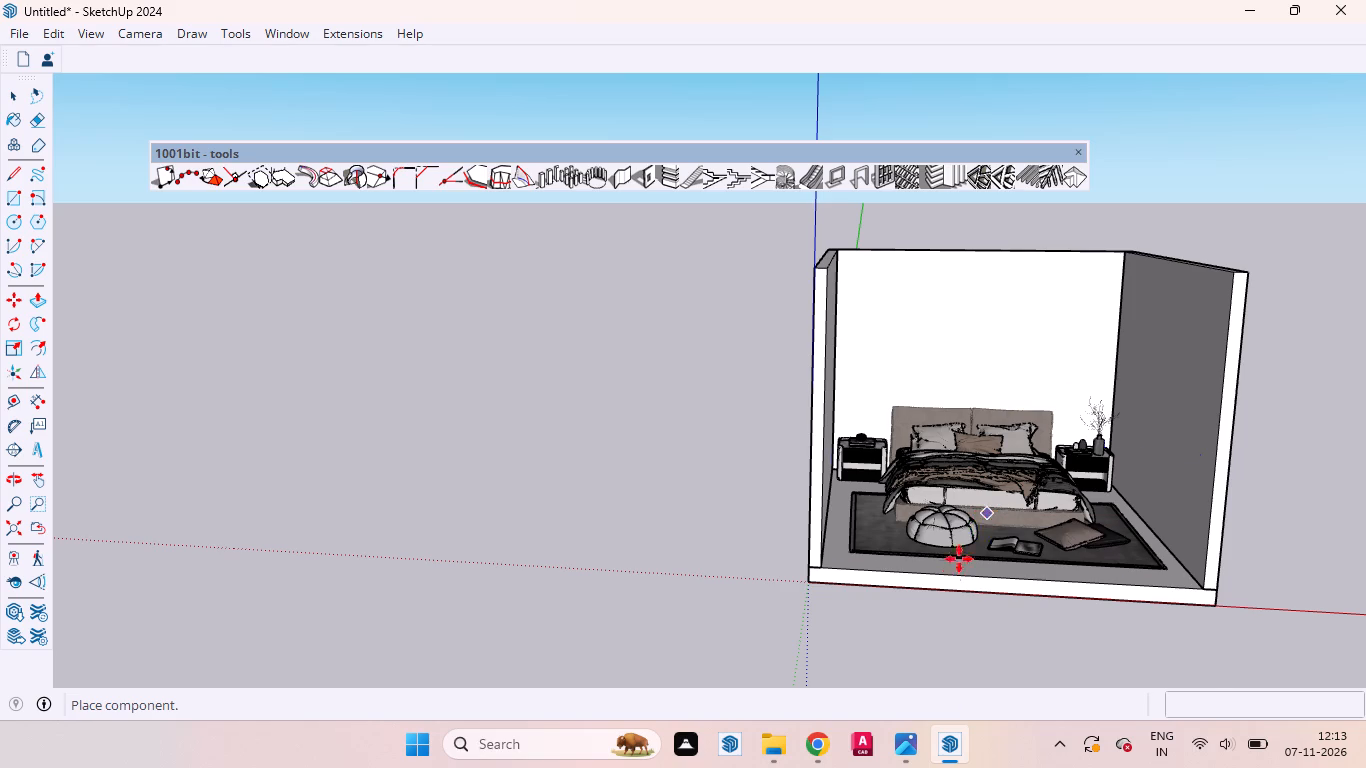
left_click(23, 96)
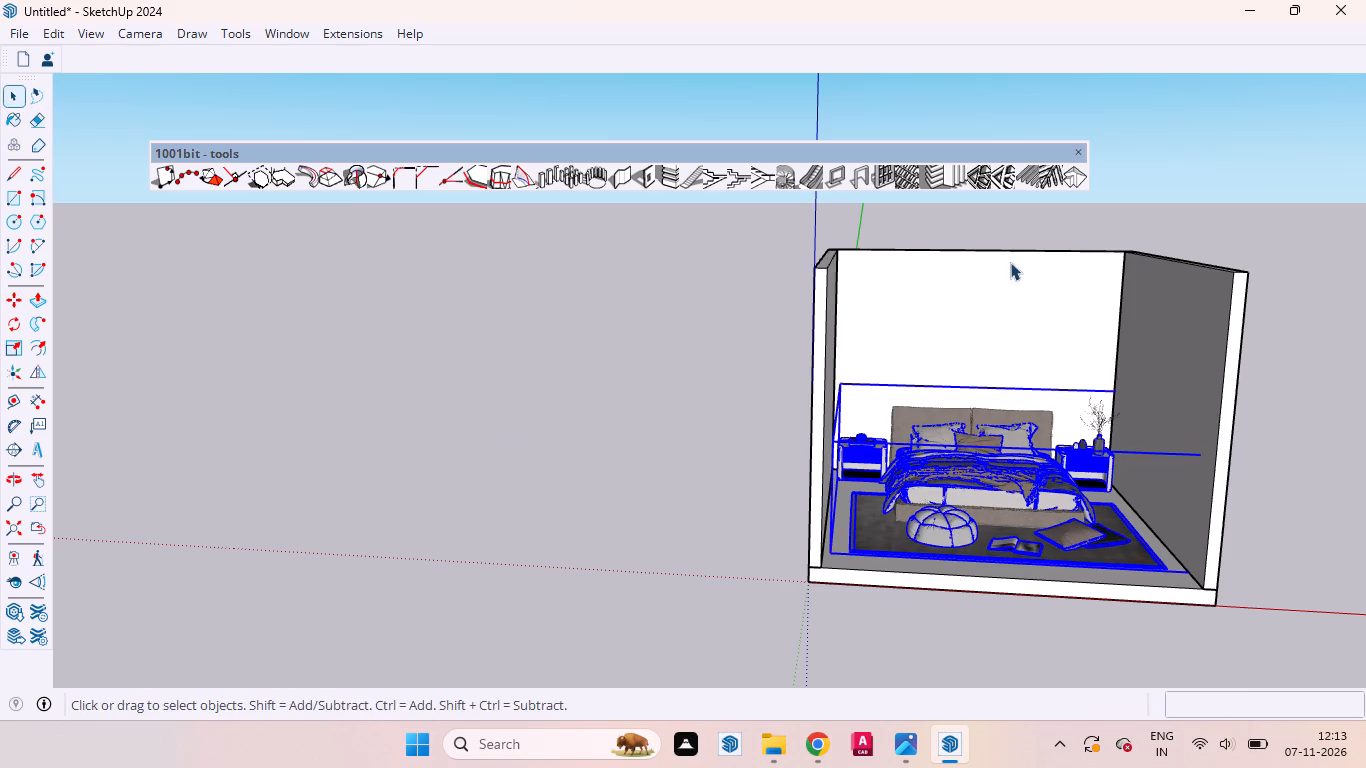
Examine the placed bed set from several angles and distances to check how it sits on the floor and between the walls.
middle_click_drag(1005, 304, 978, 617)
scroll(1035, 371, "up", 6)
scroll(1034, 365, "down", 1)
scroll(1007, 348, "up", 13)
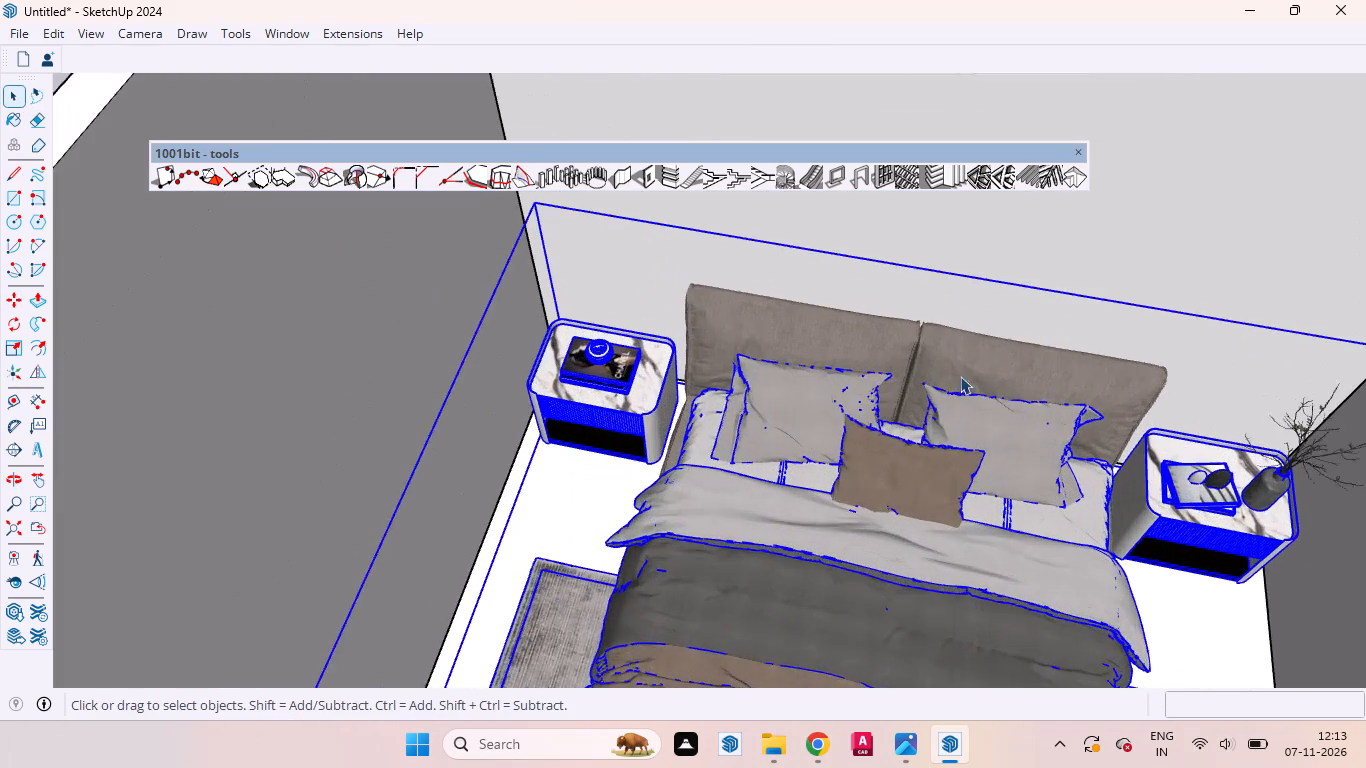
scroll(951, 403, "down", 18)
left_click(1304, 393)
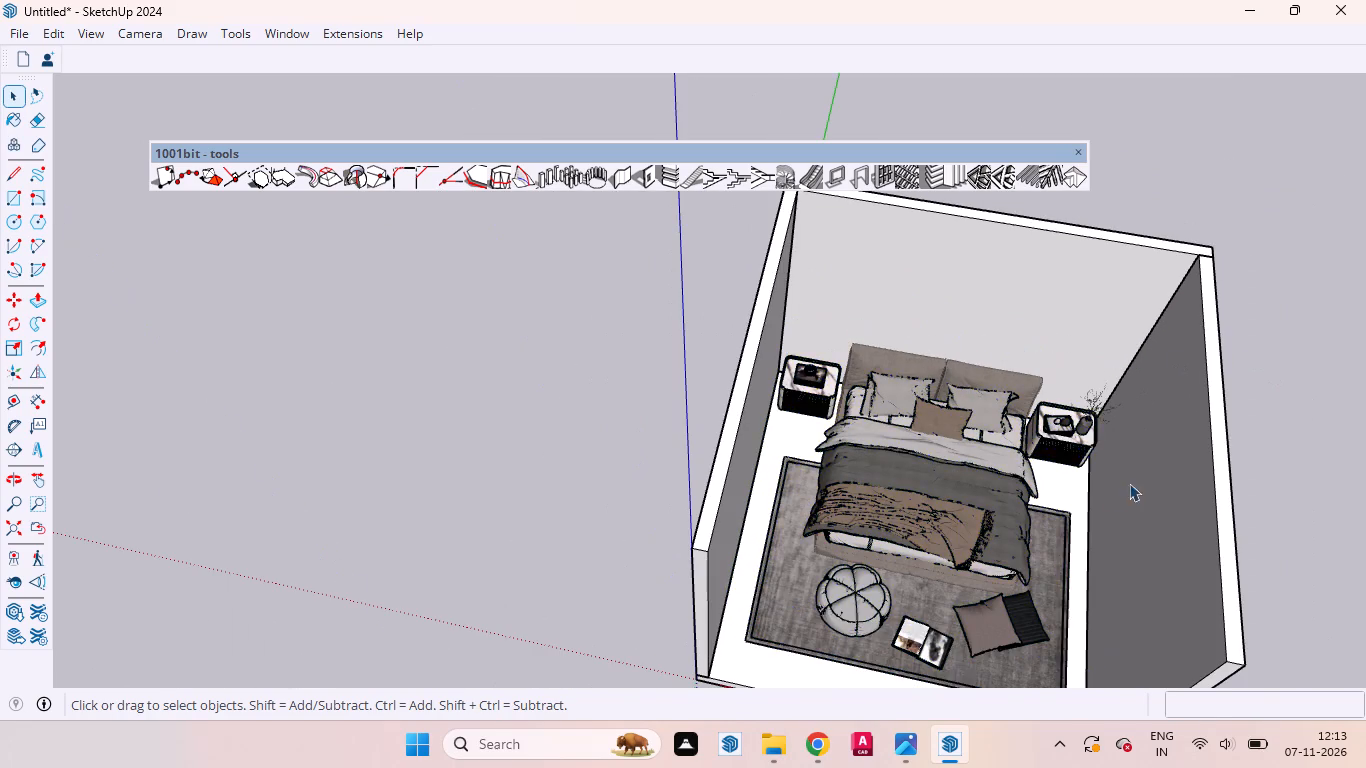
middle_click_drag(1085, 484, 1365, 383)
scroll(965, 598, "down", 10)
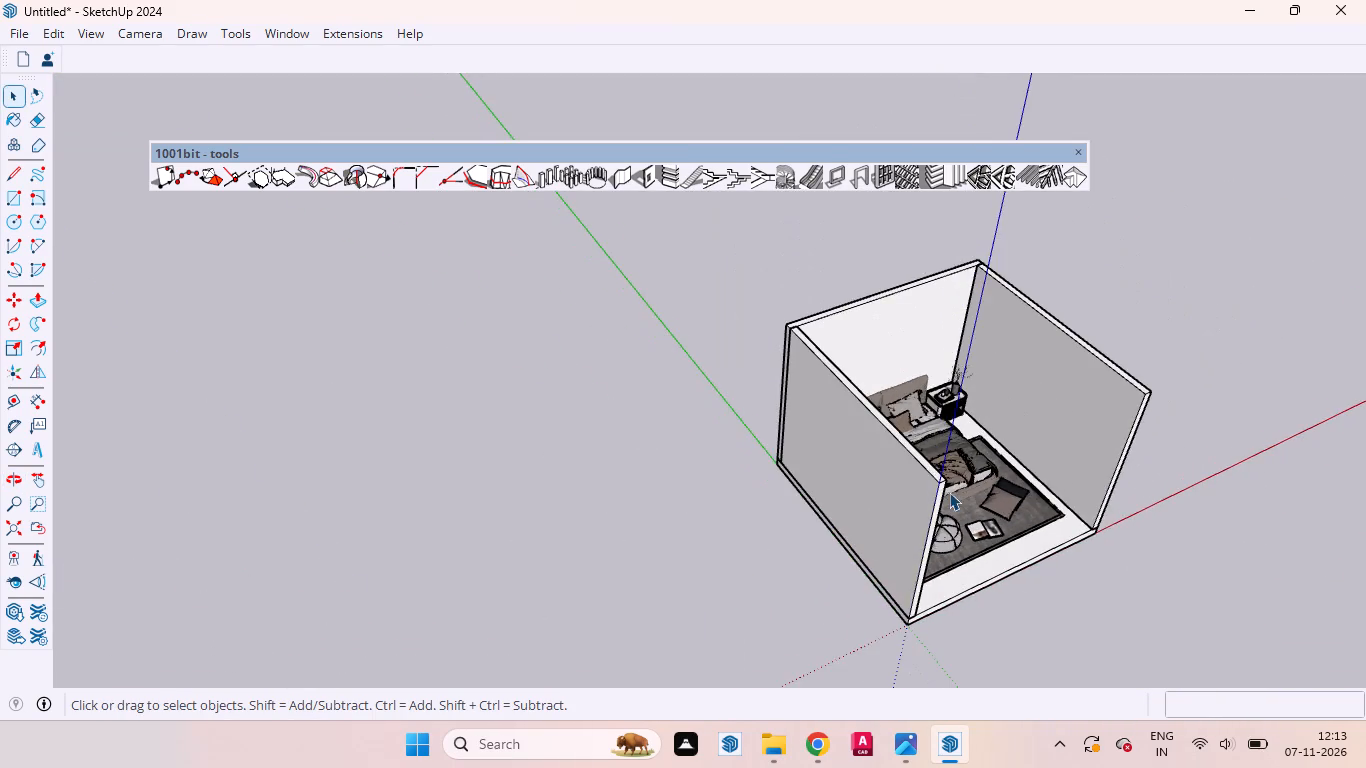
scroll(880, 373, "up", 10)
scroll(887, 364, "down", 1)
scroll(887, 364, "up", 8)
middle_click_drag(905, 490, 1261, 628)
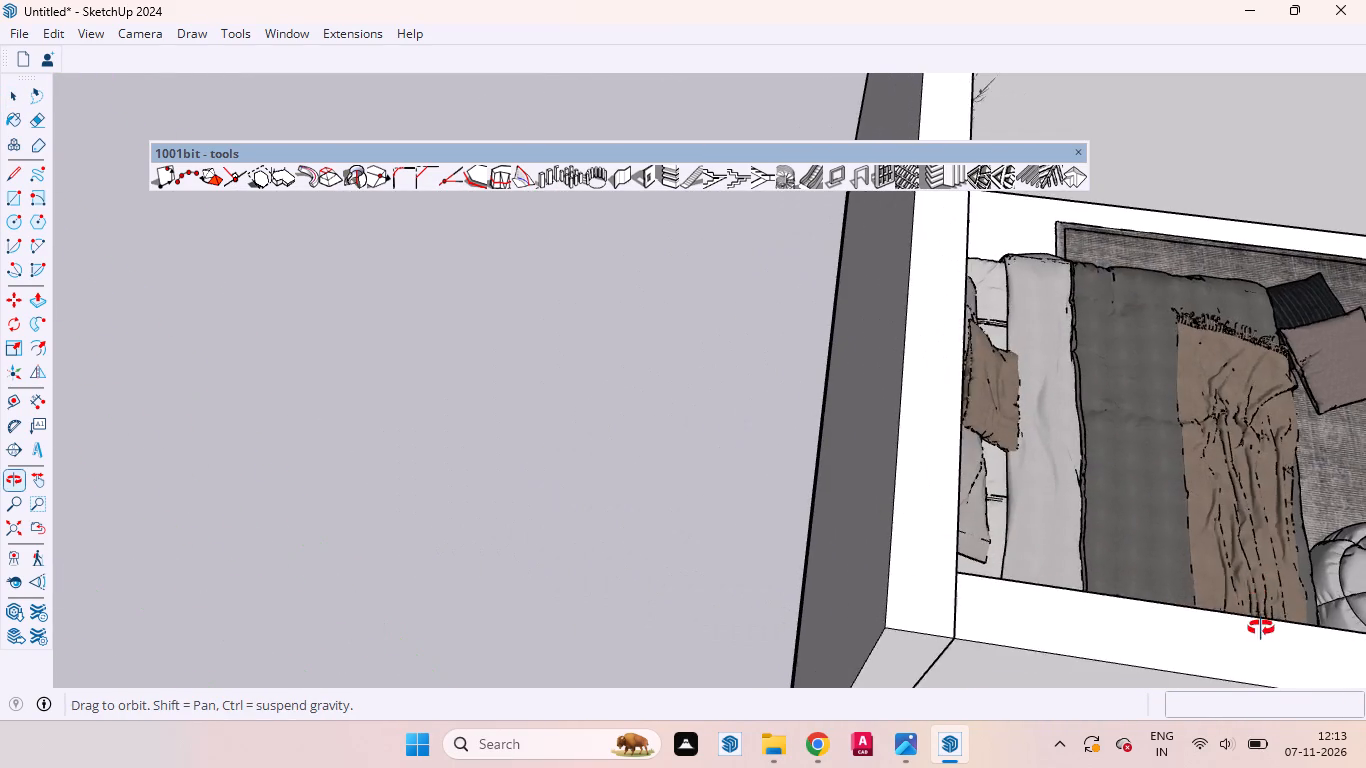
middle_click_drag(1261, 628, 1251, 638)
scroll(1005, 474, "up", 6)
scroll(1000, 464, "down", 1)
scroll(1000, 464, "up", 3)
scroll(810, 469, "down", 1)
scroll(808, 470, "up", 1)
scroll(807, 470, "down", 3)
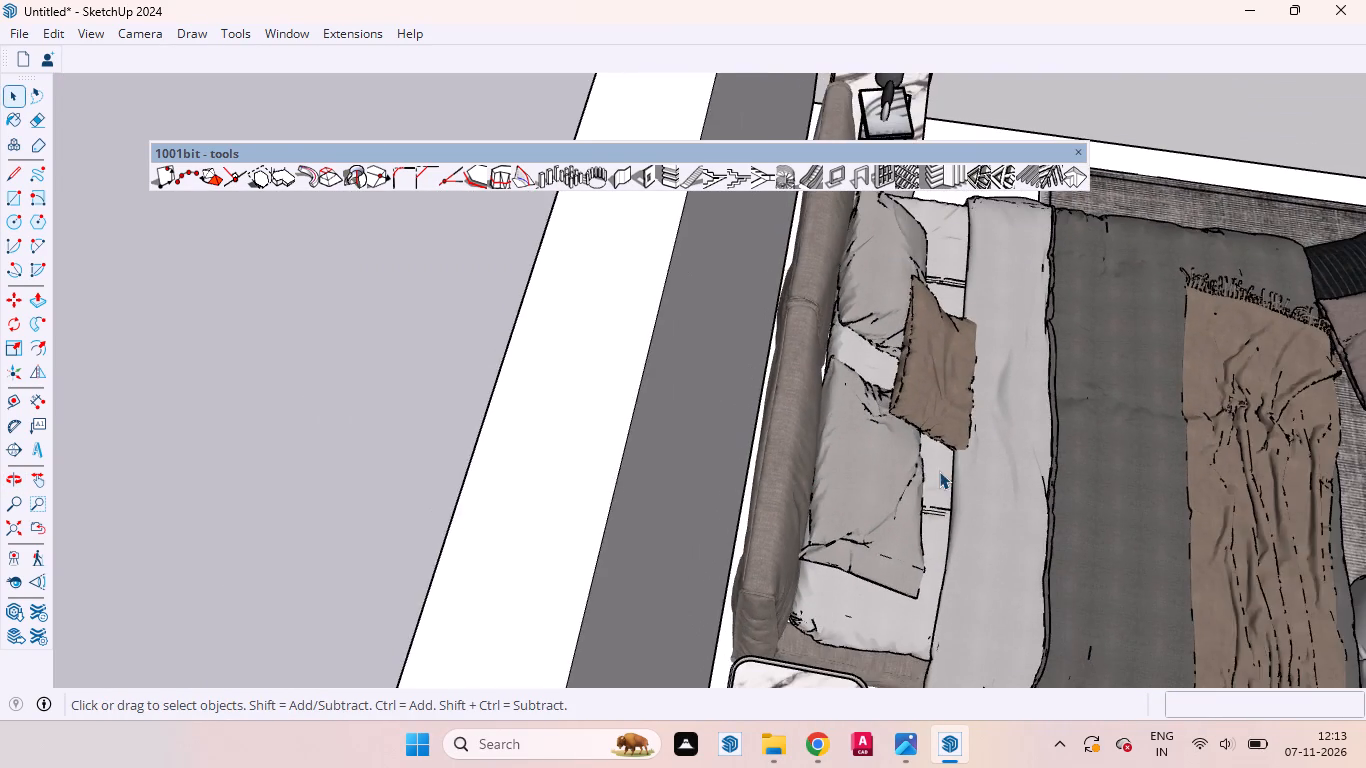
middle_click_drag(936, 476, 825, 466)
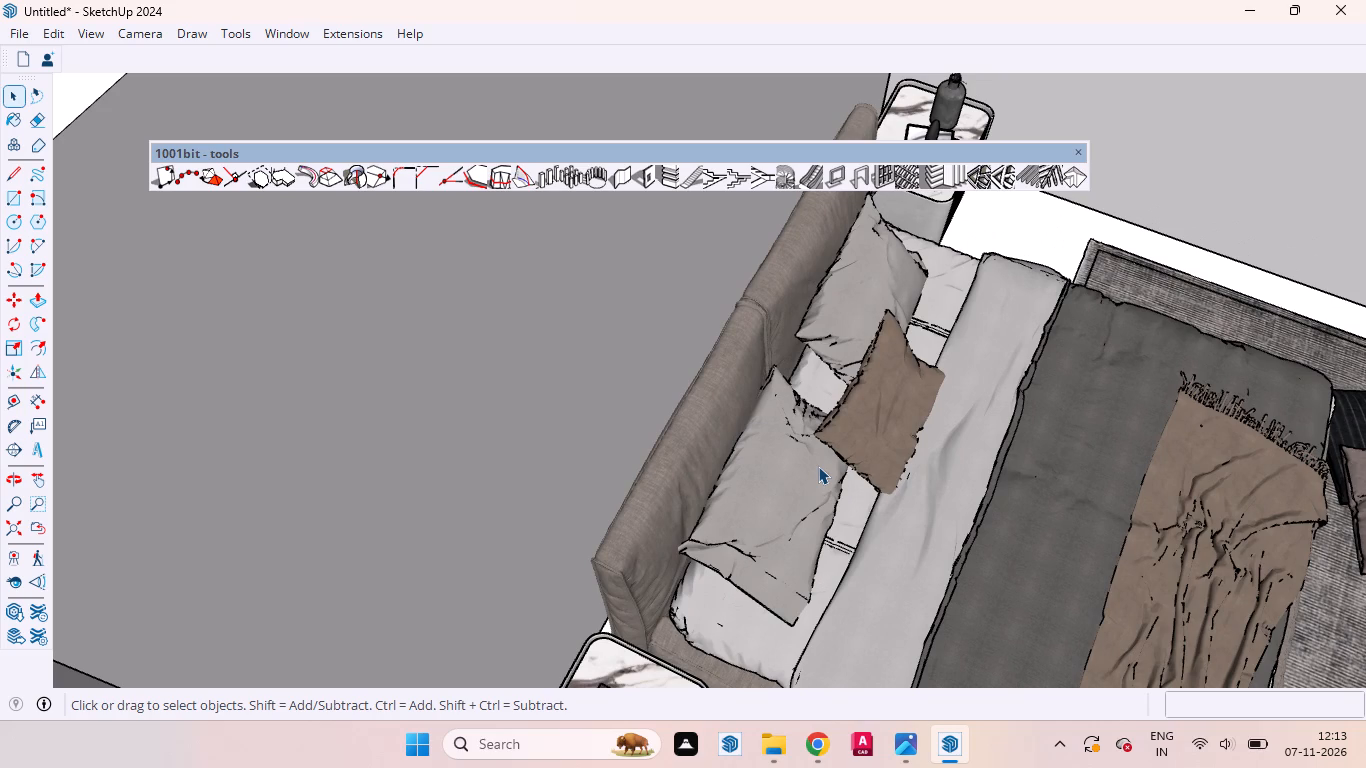
scroll(918, 493, "down", 3)
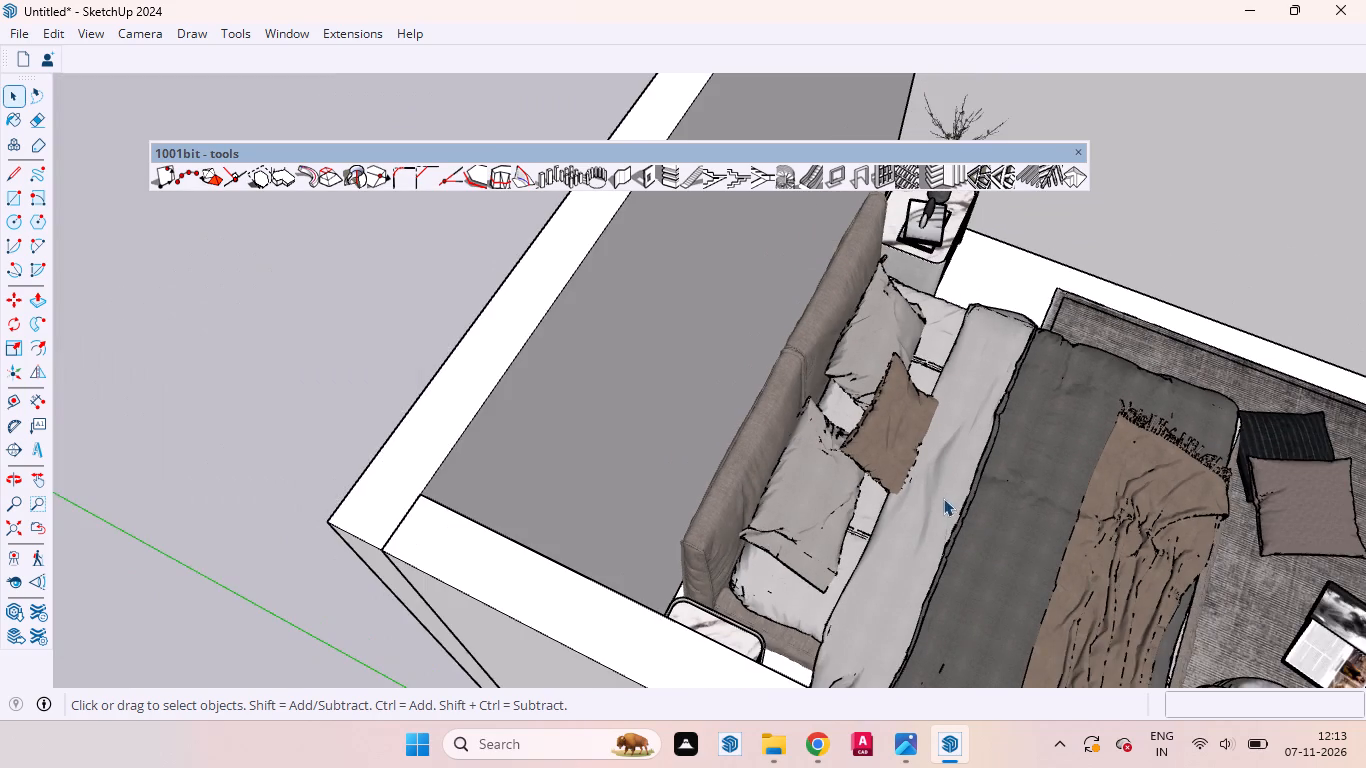
middle_click_drag(928, 501, 790, 435)
scroll(792, 438, "down", 7)
middle_click_drag(967, 491, 936, 496)
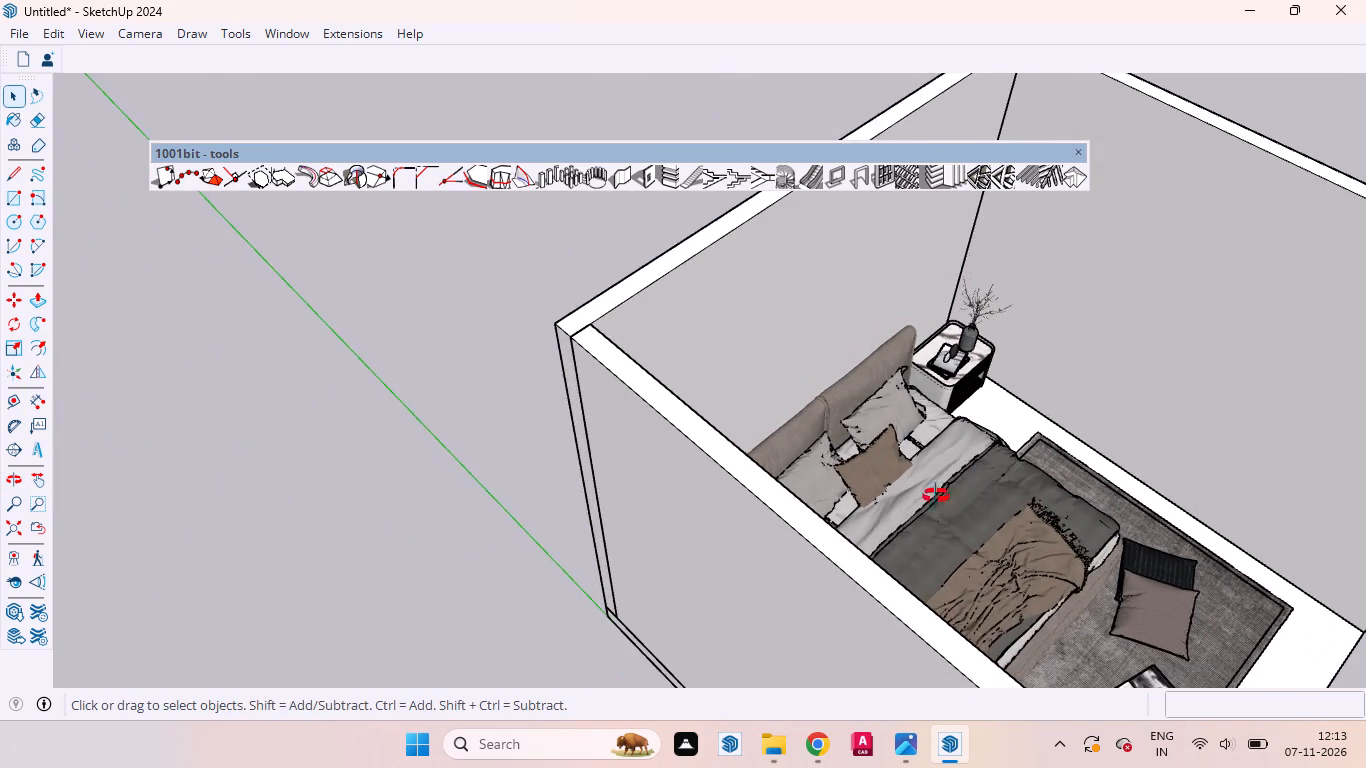
middle_click_drag(936, 496, 757, 396)
scroll(852, 313, "down", 8)
middle_click_drag(872, 419, 742, 362)
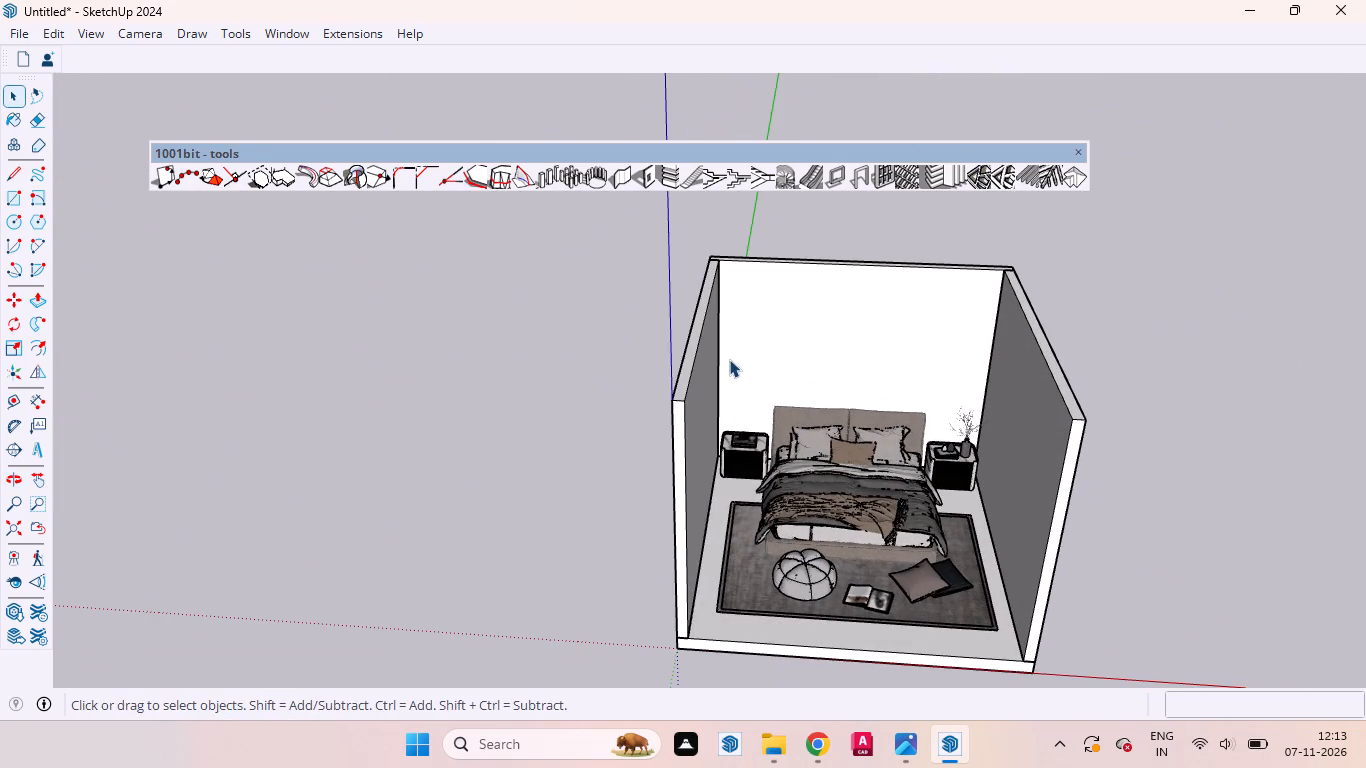
scroll(747, 372, "up", 3)
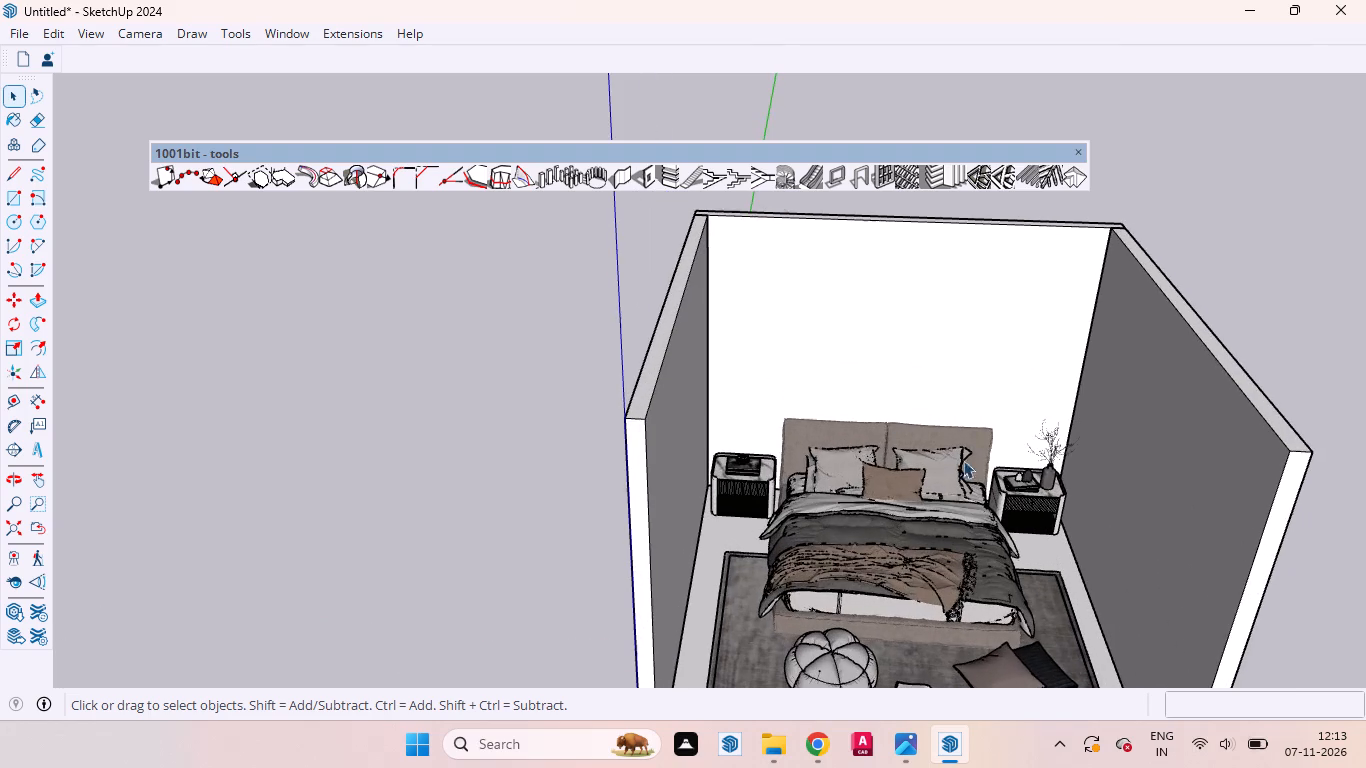
scroll(999, 484, "down", 3)
middle_click_drag(977, 509, 938, 508)
scroll(1048, 537, "down", 3)
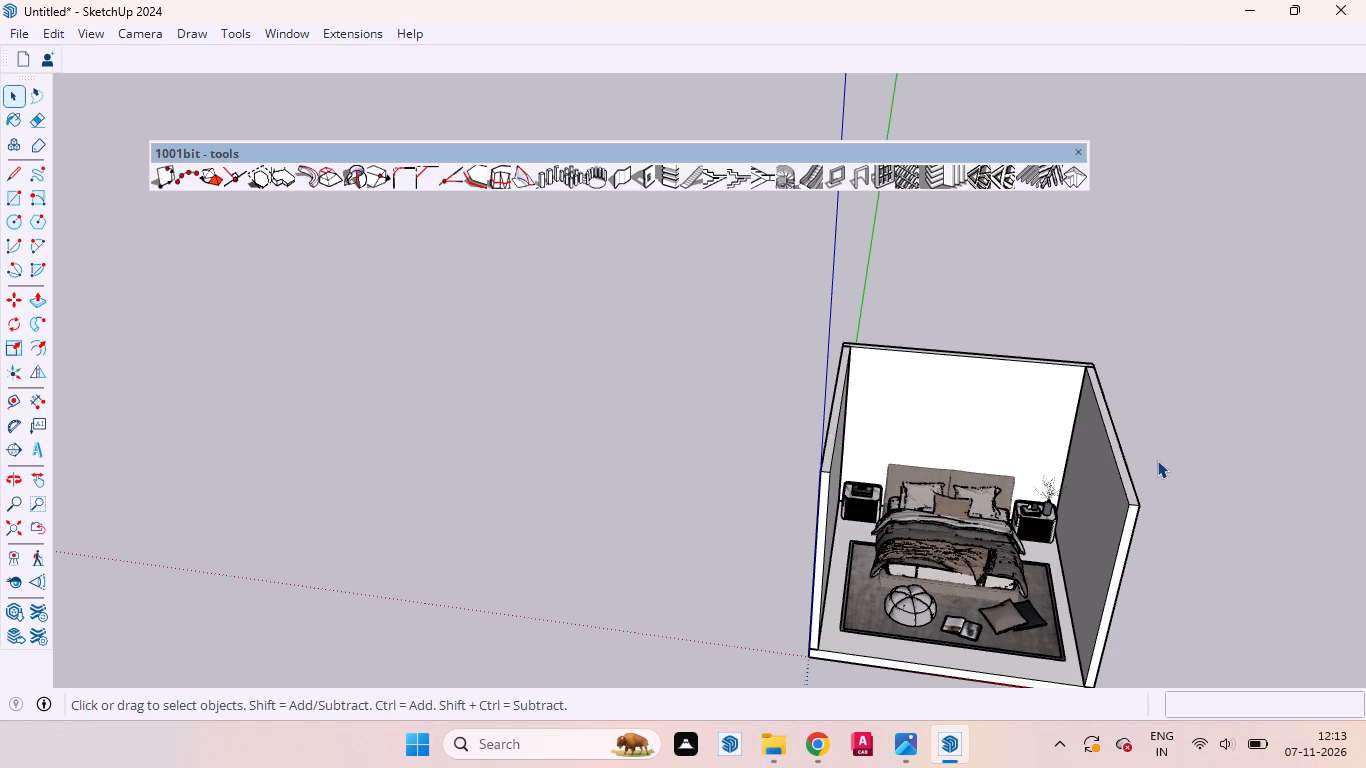
scroll(1249, 515, "down", 2)
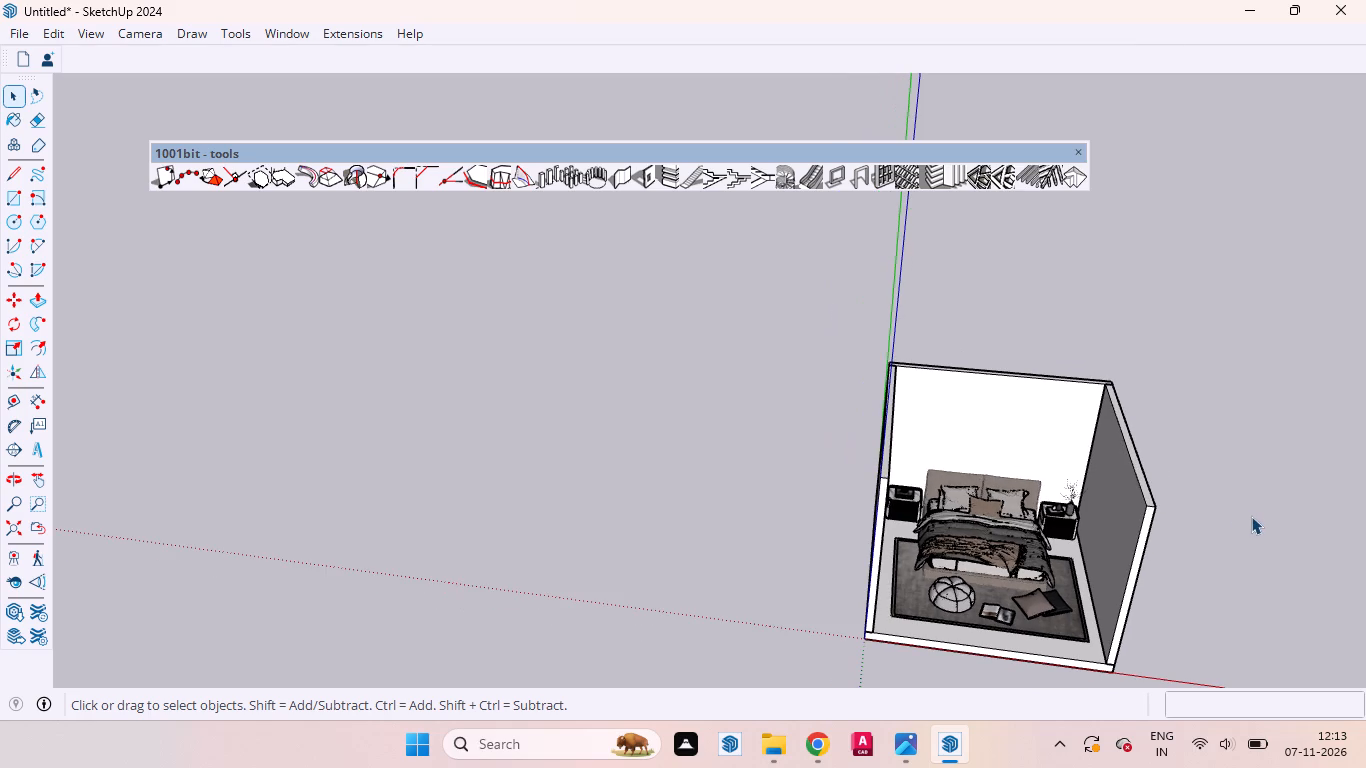
scroll(1153, 500, "down", 2)
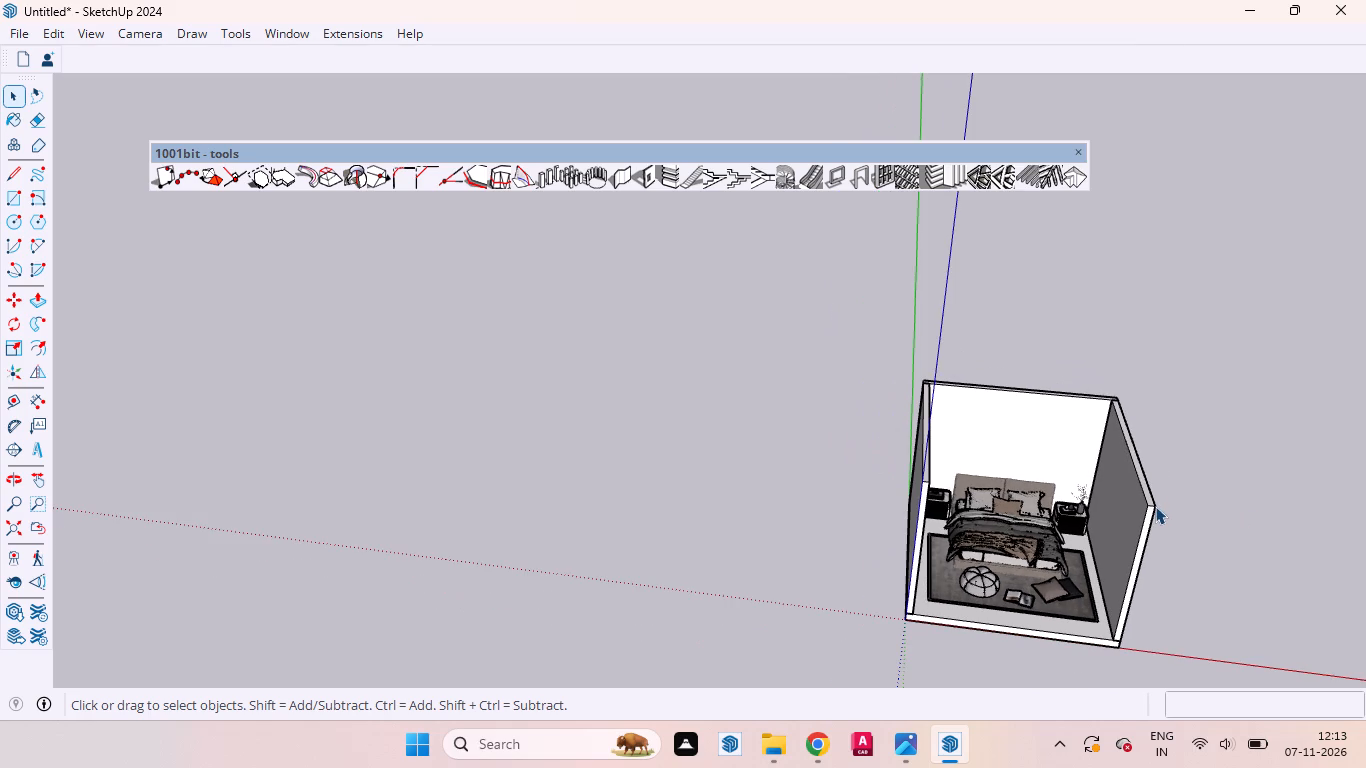
scroll(1179, 503, "down", 2)
middle_click_drag(1177, 503, 1131, 490)
scroll(1131, 459, "up", 6)
scroll(1088, 396, "down", 10)
middle_click_drag(1104, 462, 1033, 369)
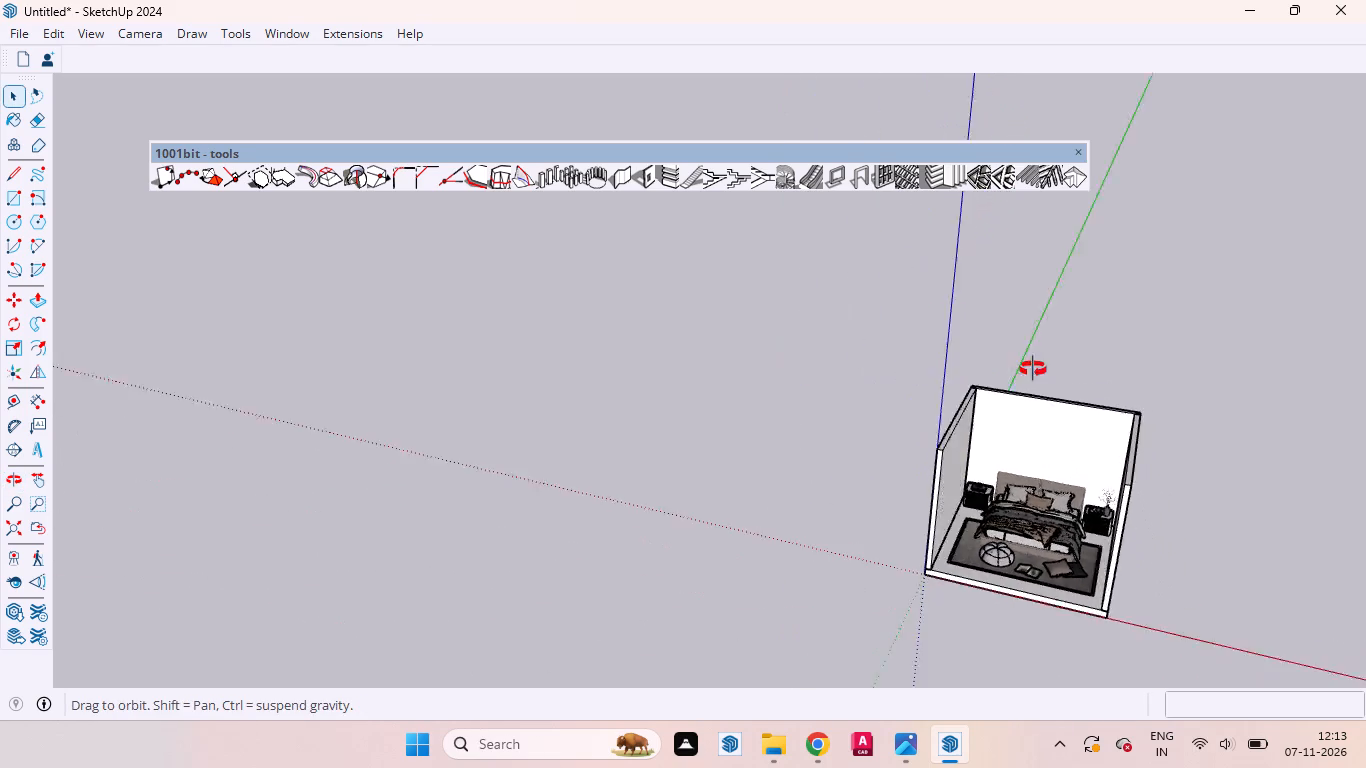
middle_click_drag(1033, 369, 1040, 341)
scroll(1039, 427, "up", 8)
middle_click_drag(1039, 461, 1169, 323)
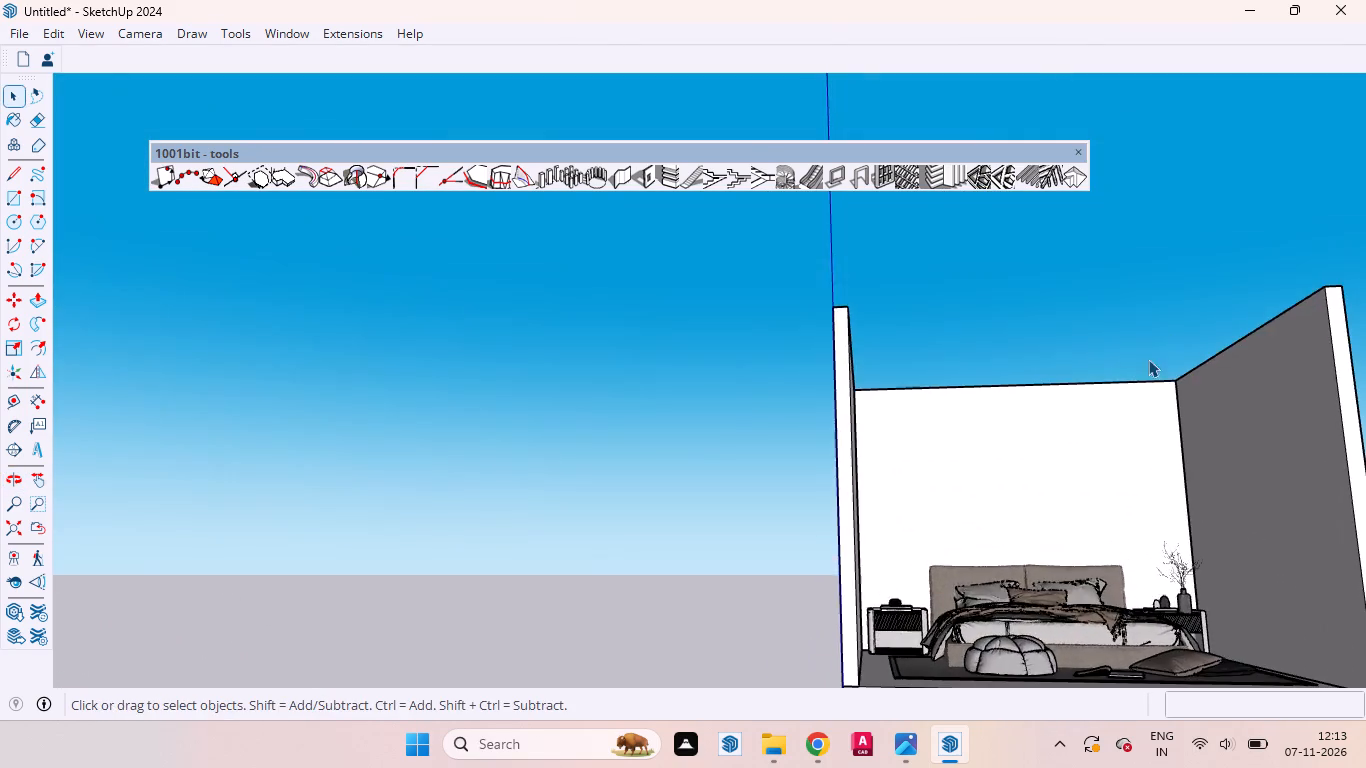
scroll(1112, 394, "down", 5)
middle_click_drag(1097, 482, 1019, 680)
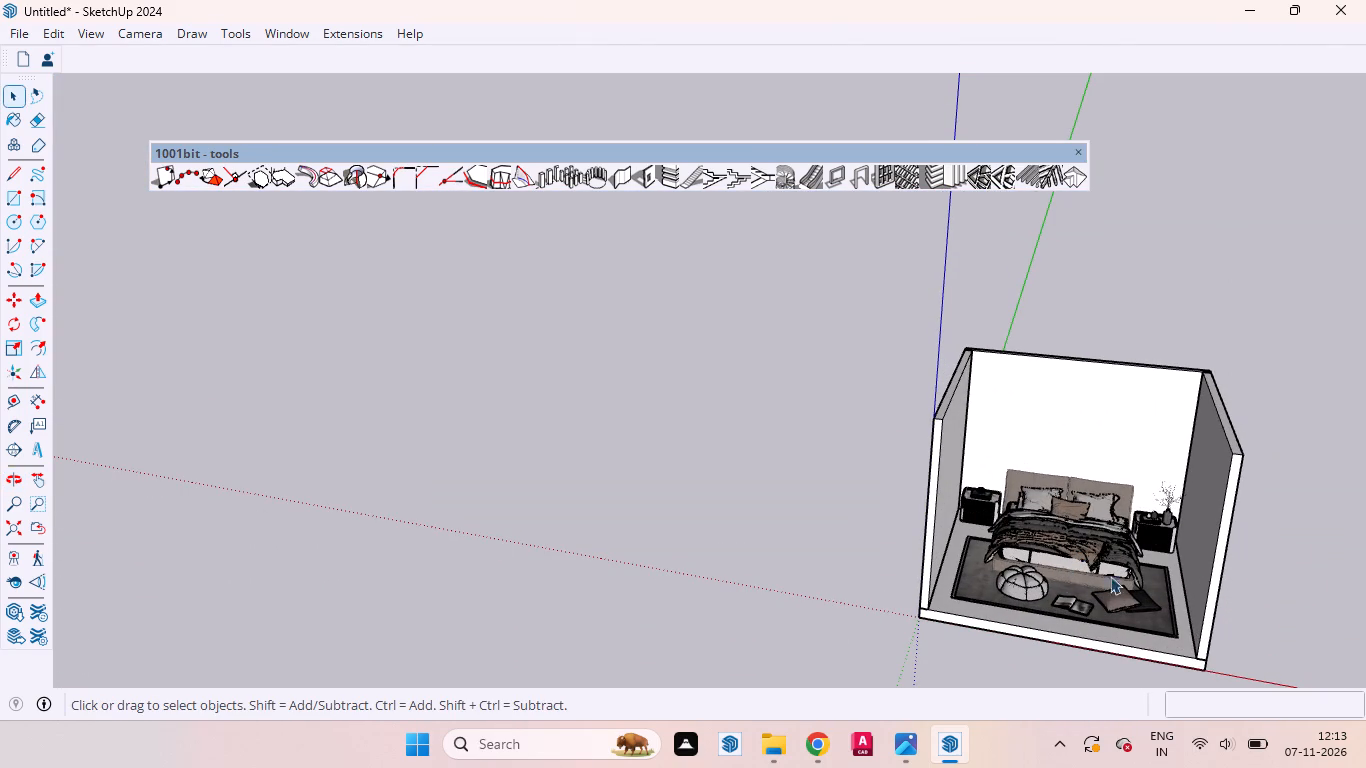
scroll(1086, 520, "up", 6)
scroll(1079, 495, "down", 1)
scroll(1079, 495, "up", 9)
scroll(1026, 445, "down", 2)
scroll(1026, 445, "up", 1)
scroll(1010, 509, "down", 6)
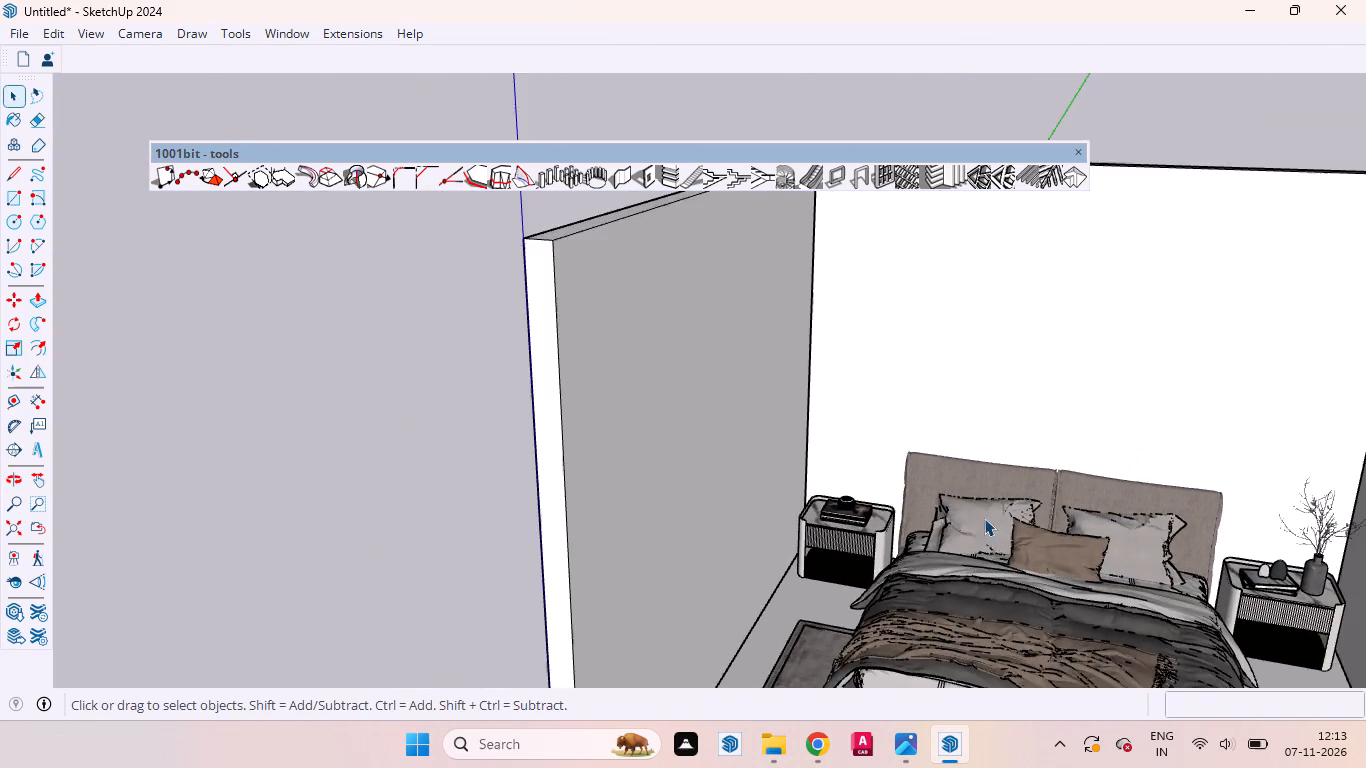
Open the back wall's group for editing and select its inner face behind the bed.
middle_click_drag(984, 518, 989, 425)
scroll(981, 498, "down", 4)
left_click(1011, 361)
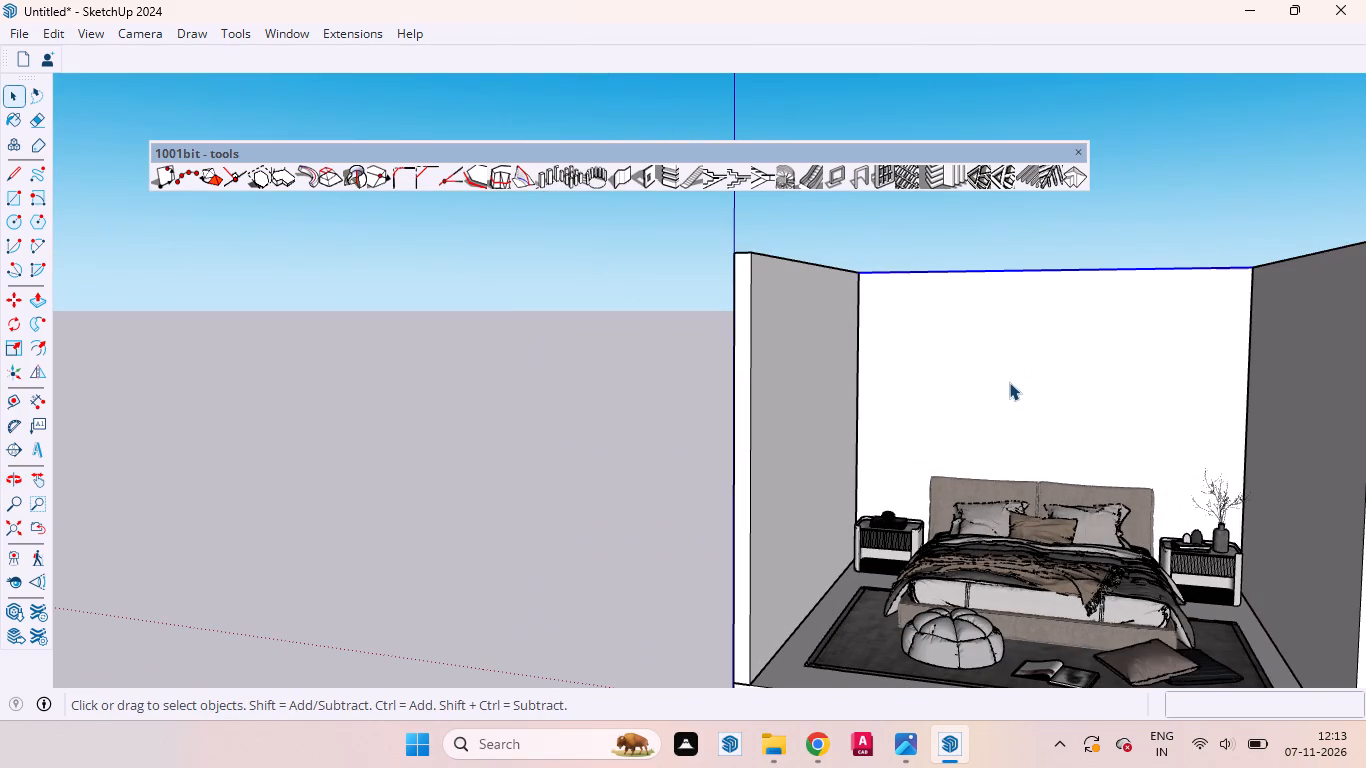
double_click(1009, 382)
left_click(1008, 409)
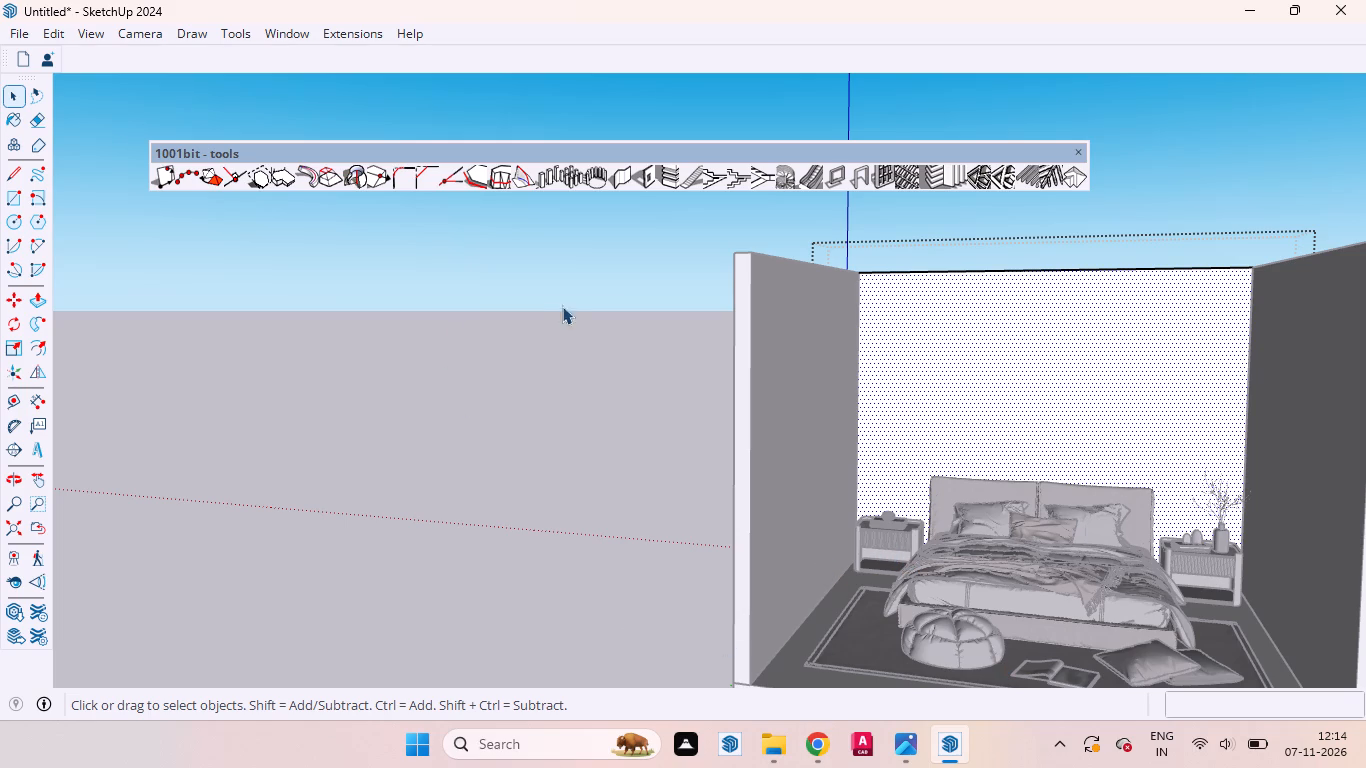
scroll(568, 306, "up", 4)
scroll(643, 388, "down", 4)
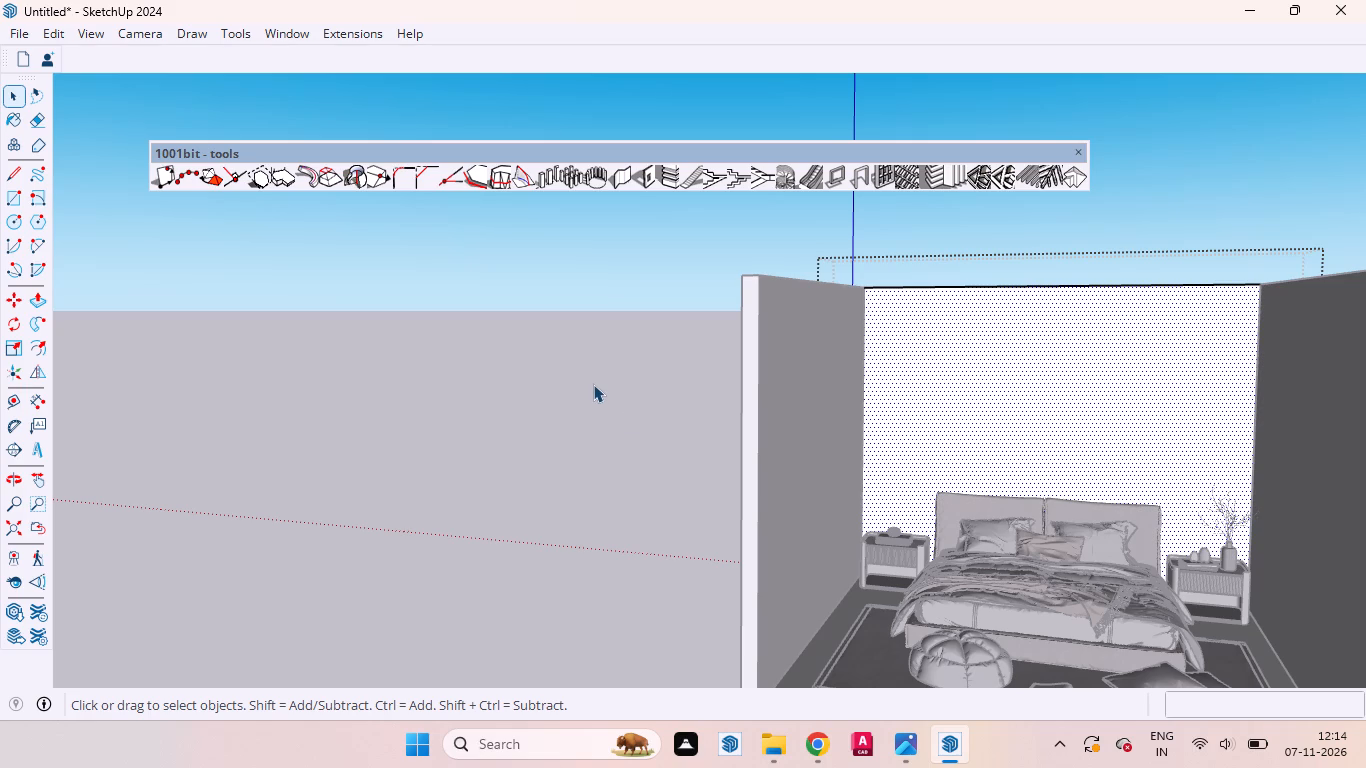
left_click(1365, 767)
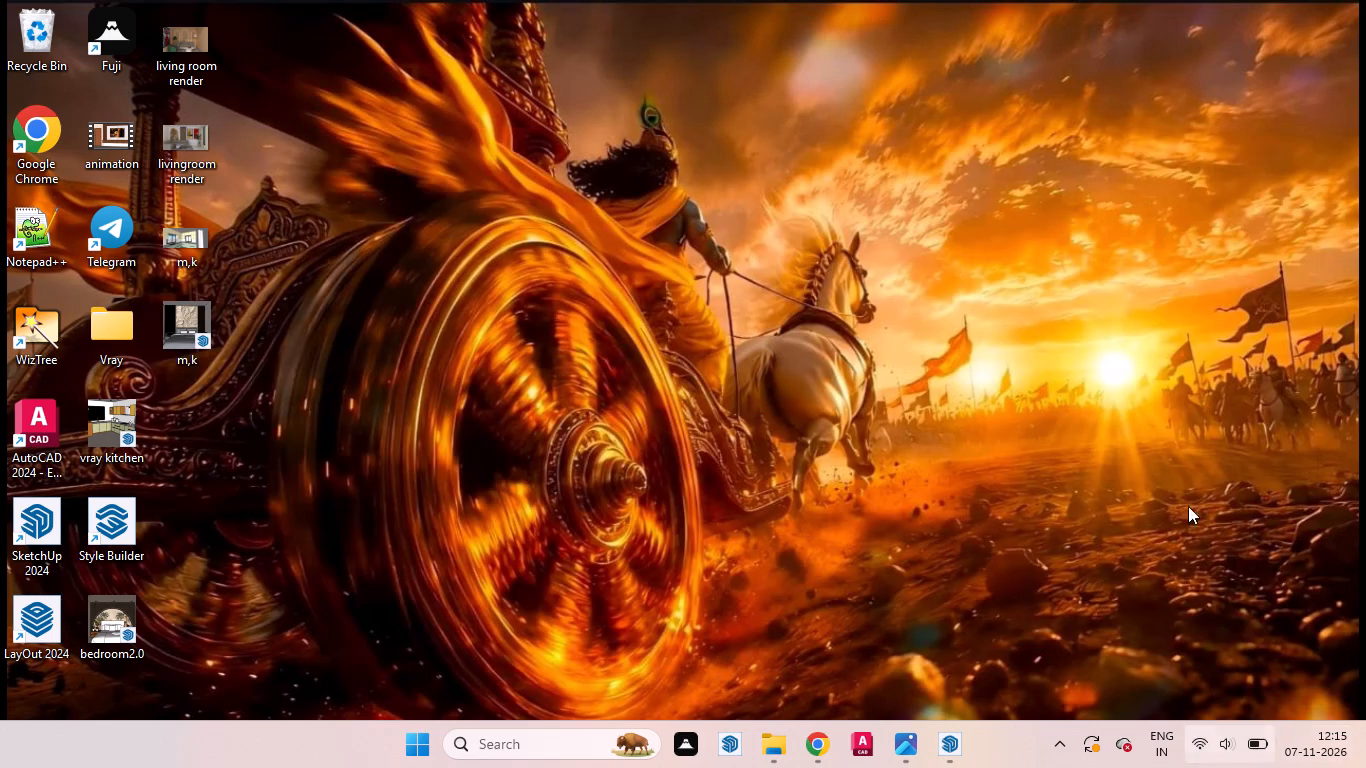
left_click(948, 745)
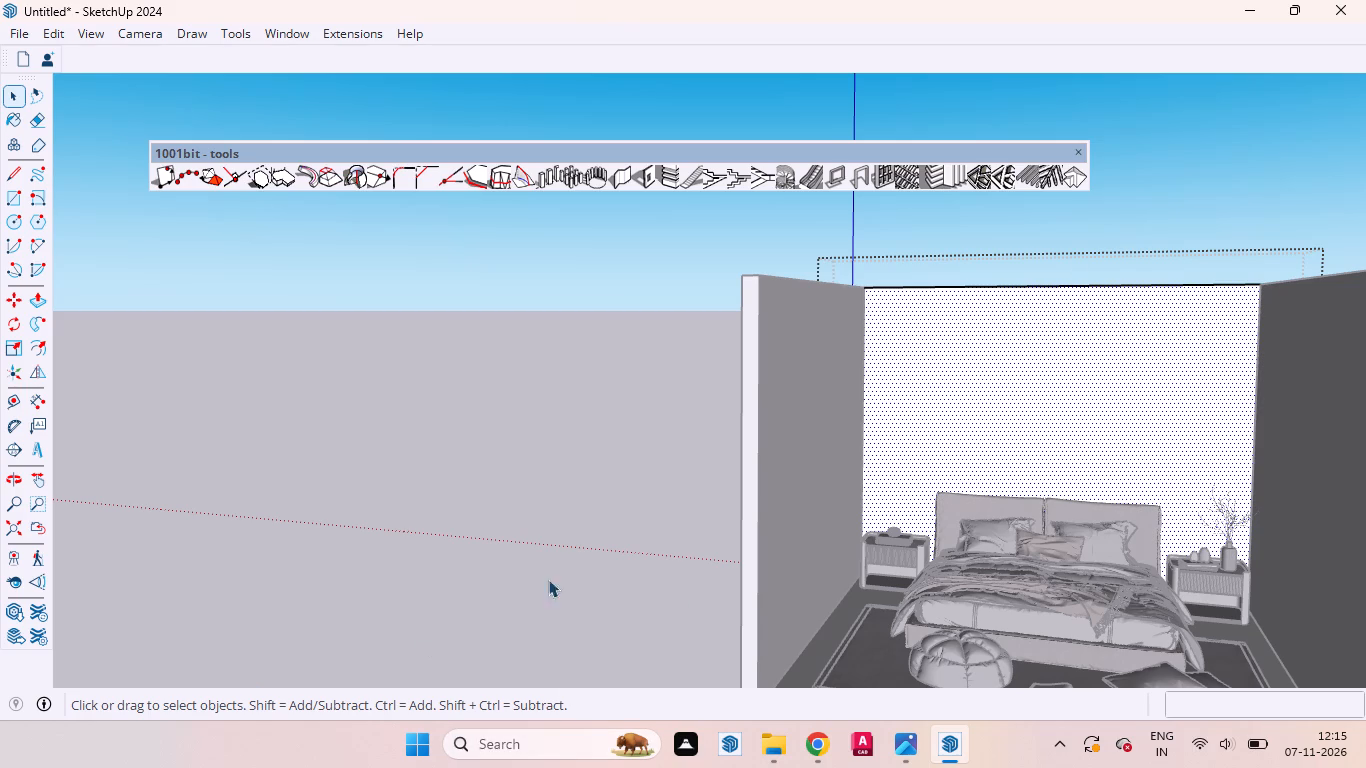
Place two vertical guides on the back wall aligned with the headboard's sides: about 2' 4" from the wall's left edge, and about 6' 7" from the first guide.
scroll(522, 367, "down", 3)
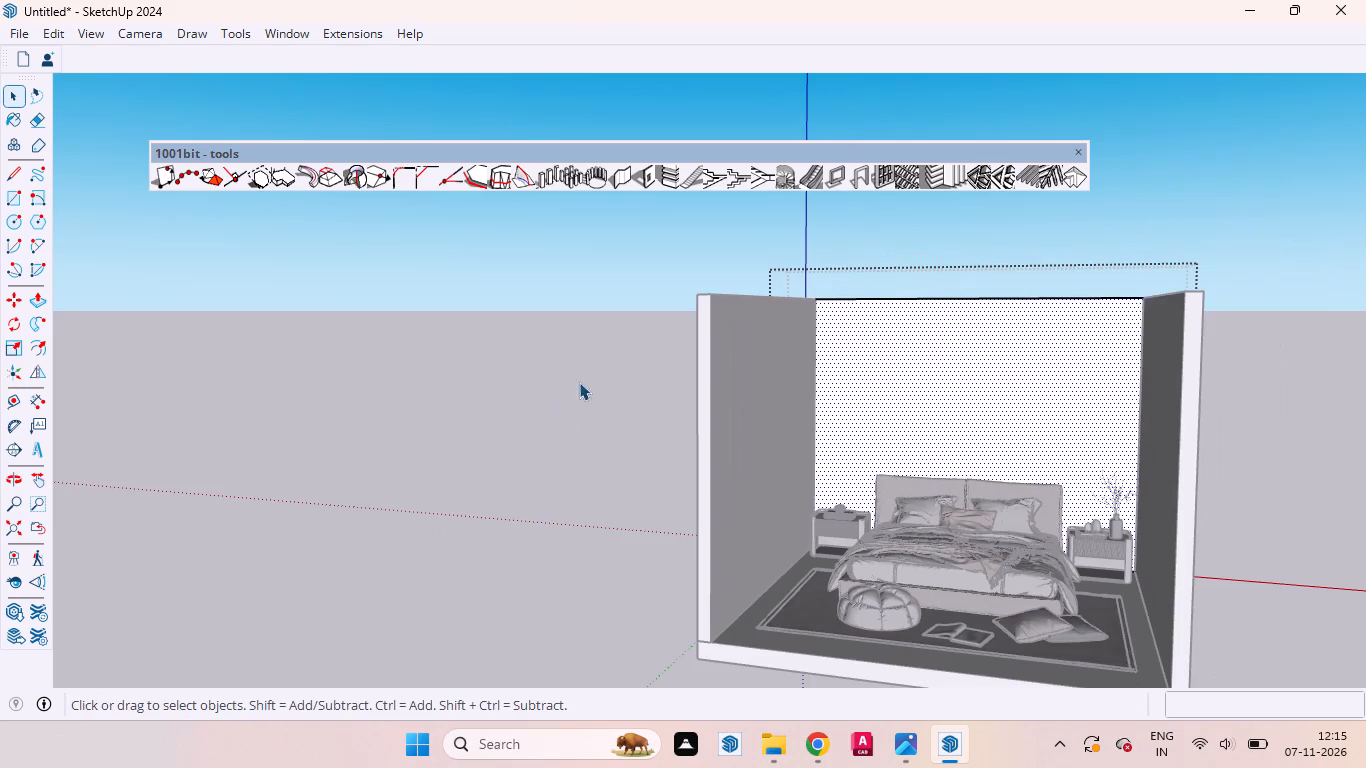
scroll(977, 449, "up", 4)
scroll(977, 449, "down", 1)
scroll(977, 449, "up", 2)
scroll(950, 434, "down", 3)
middle_click_drag(877, 480, 938, 435)
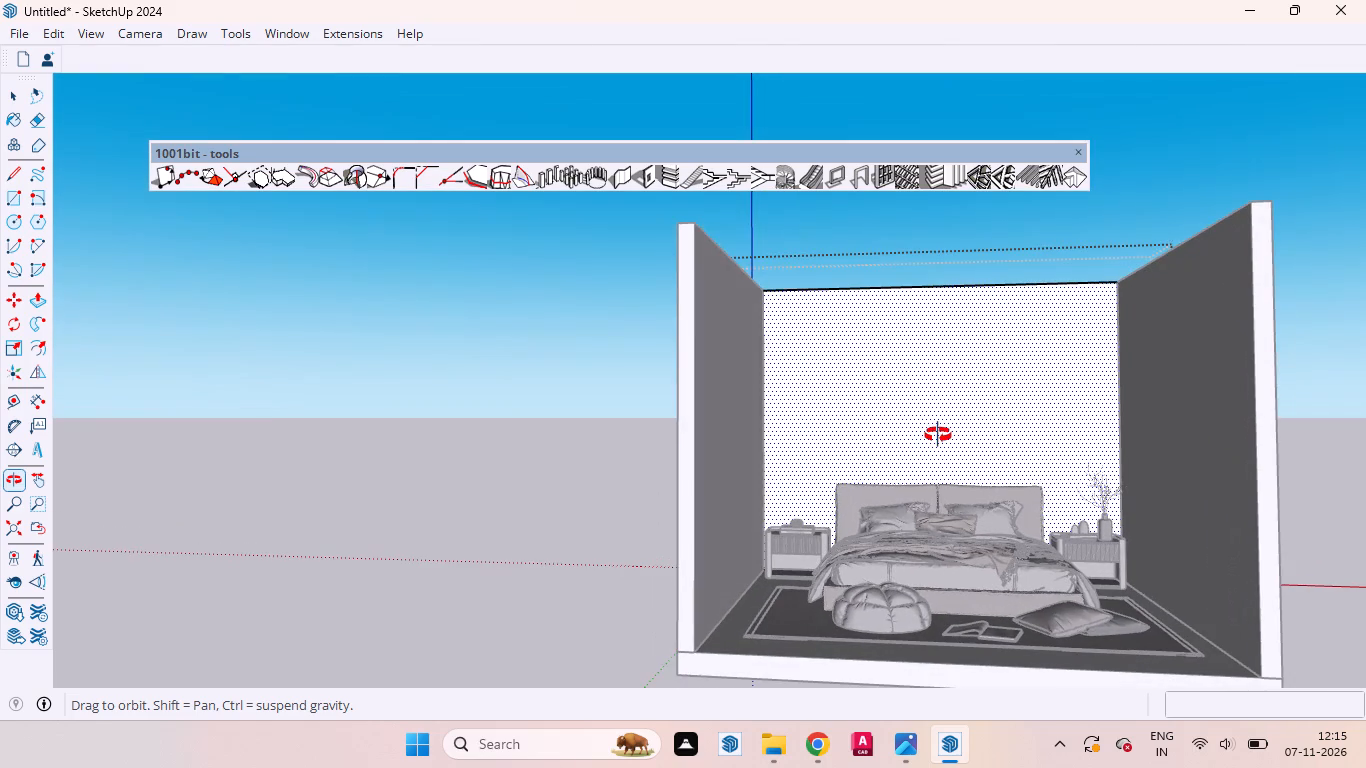
middle_click_drag(938, 435, 938, 447)
scroll(938, 447, "up", 1)
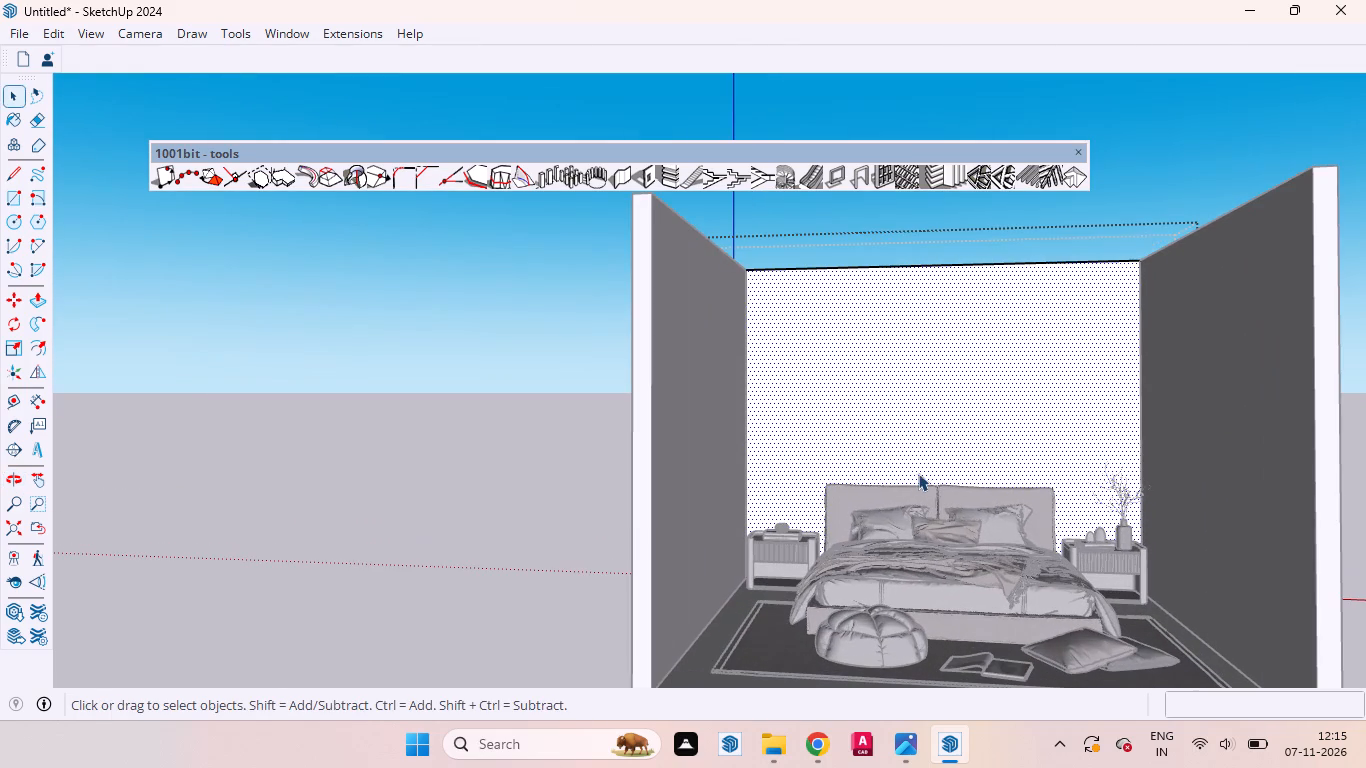
scroll(928, 450, "down", 3)
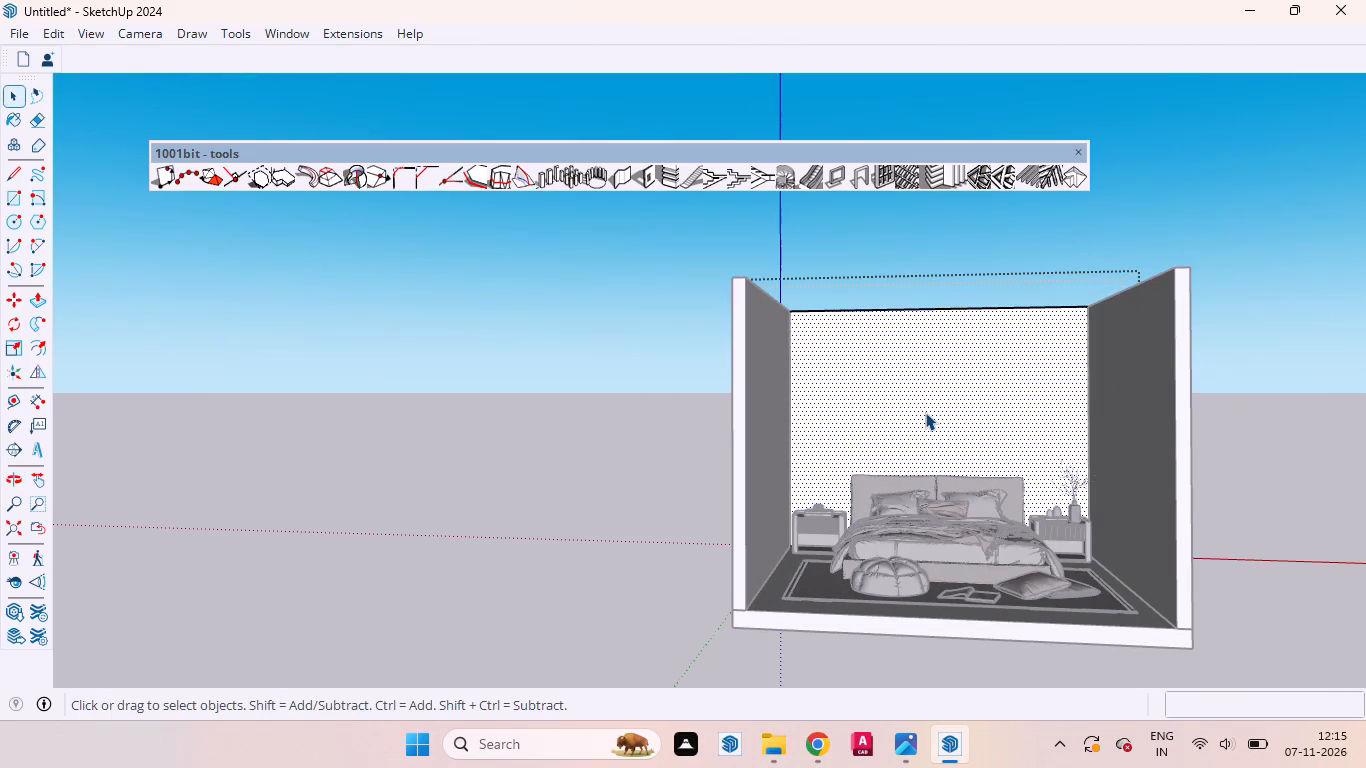
key("t")
scroll(903, 419, "up", 4)
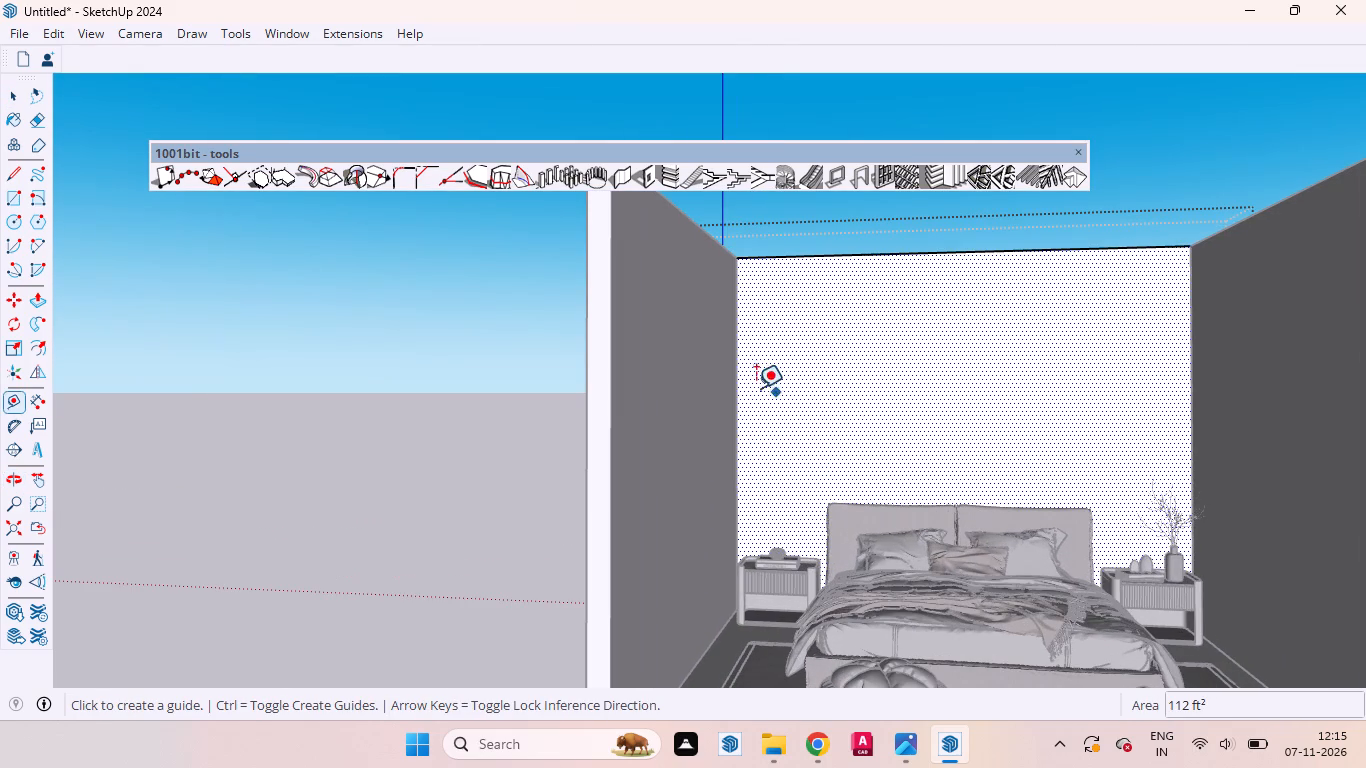
left_click(742, 388)
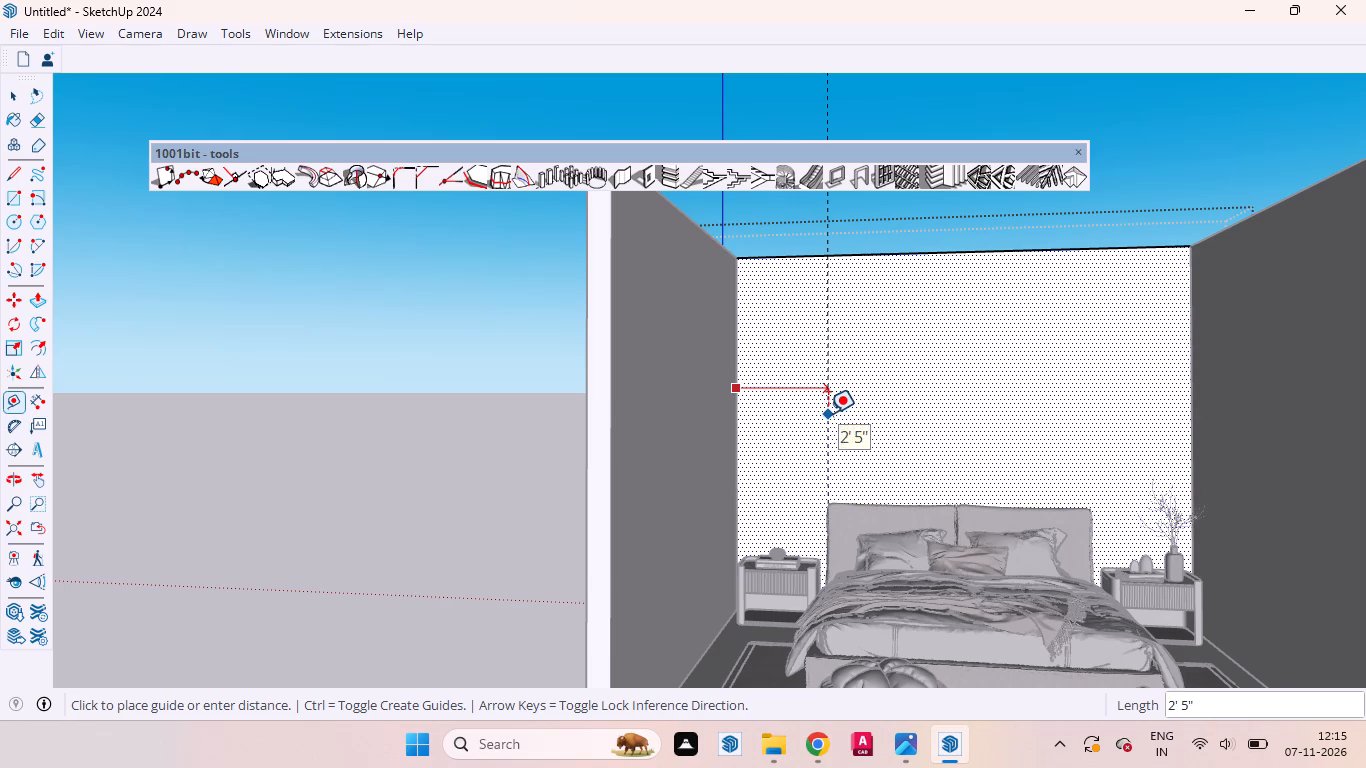
left_click(825, 412)
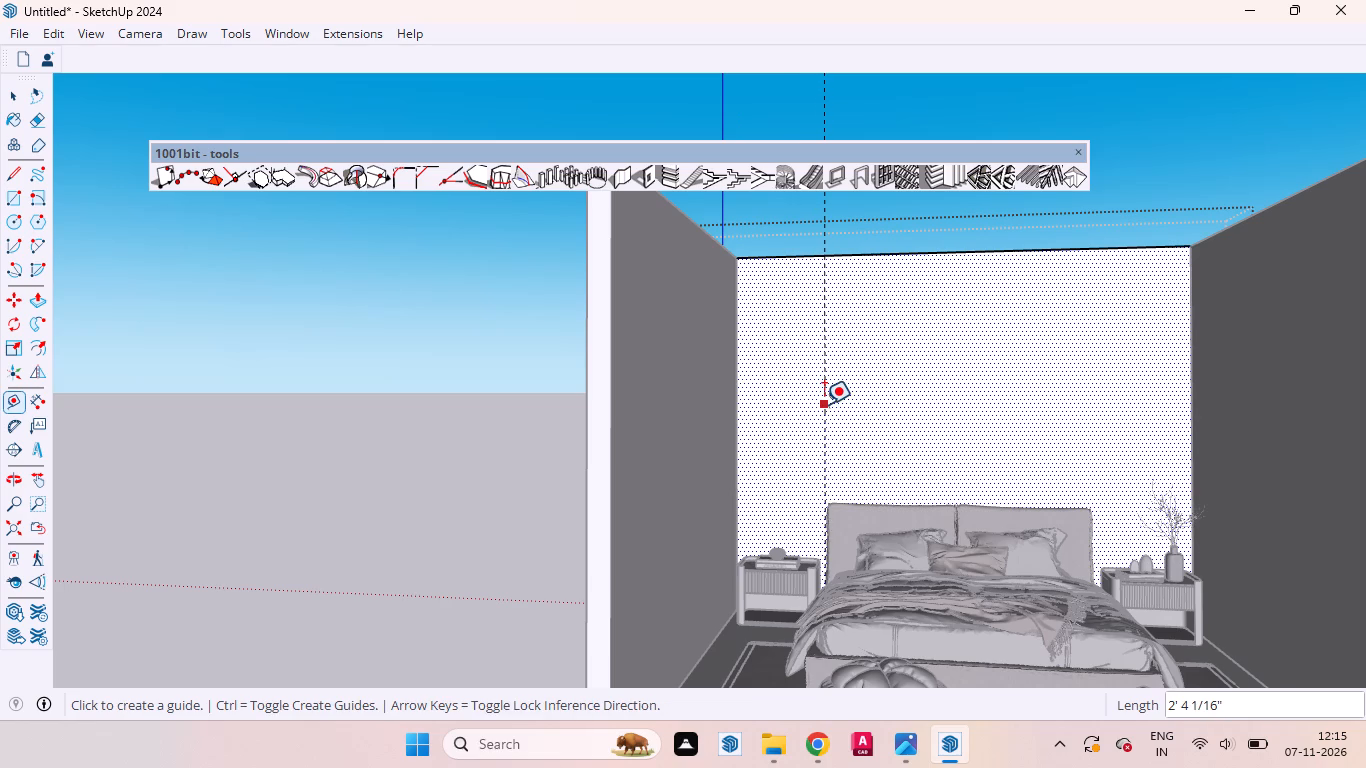
left_click(824, 404)
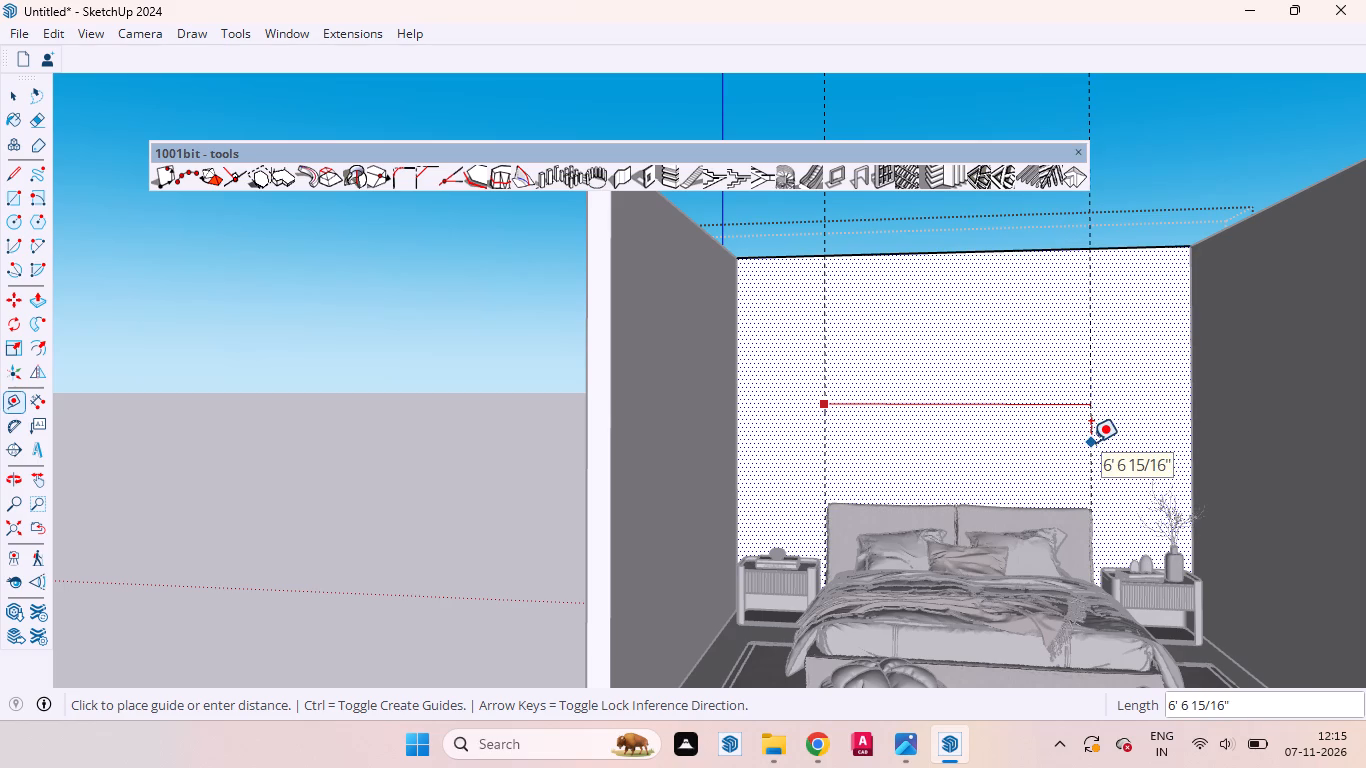
left_click(1091, 442)
middle_click_drag(1016, 475, 1048, 517)
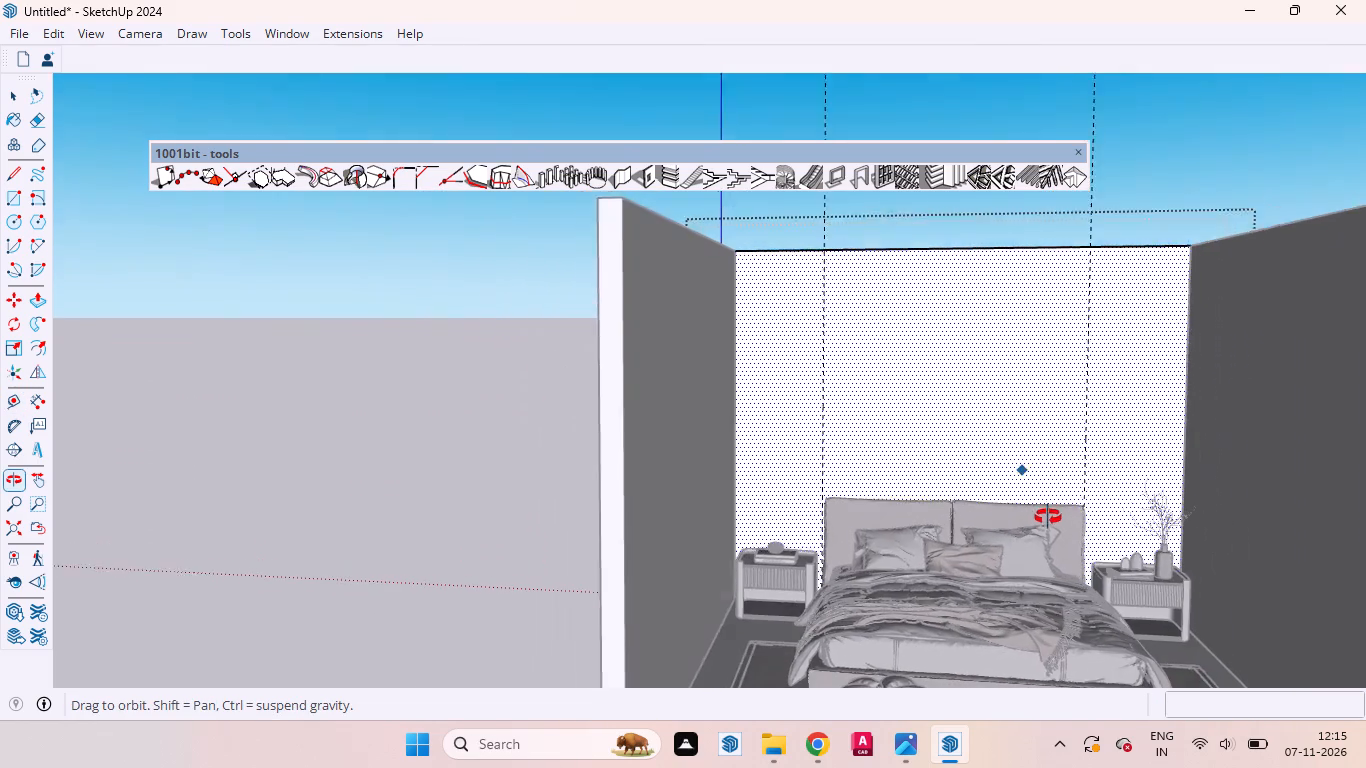
Place a horizontal guide on the back wall about 6' 4 3/8" below its top edge, just above the headboard.
middle_click_drag(1048, 517, 1048, 518)
scroll(993, 343, "up", 2)
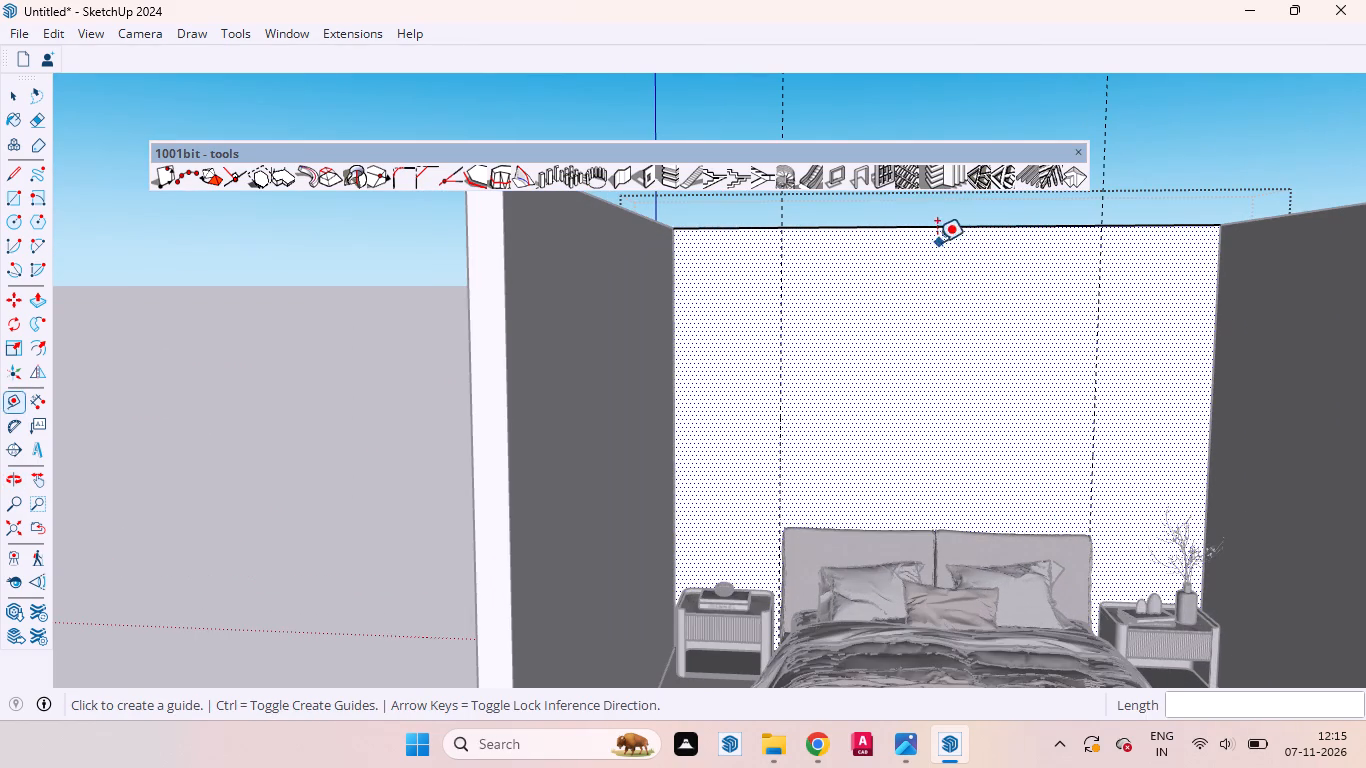
left_click(905, 223)
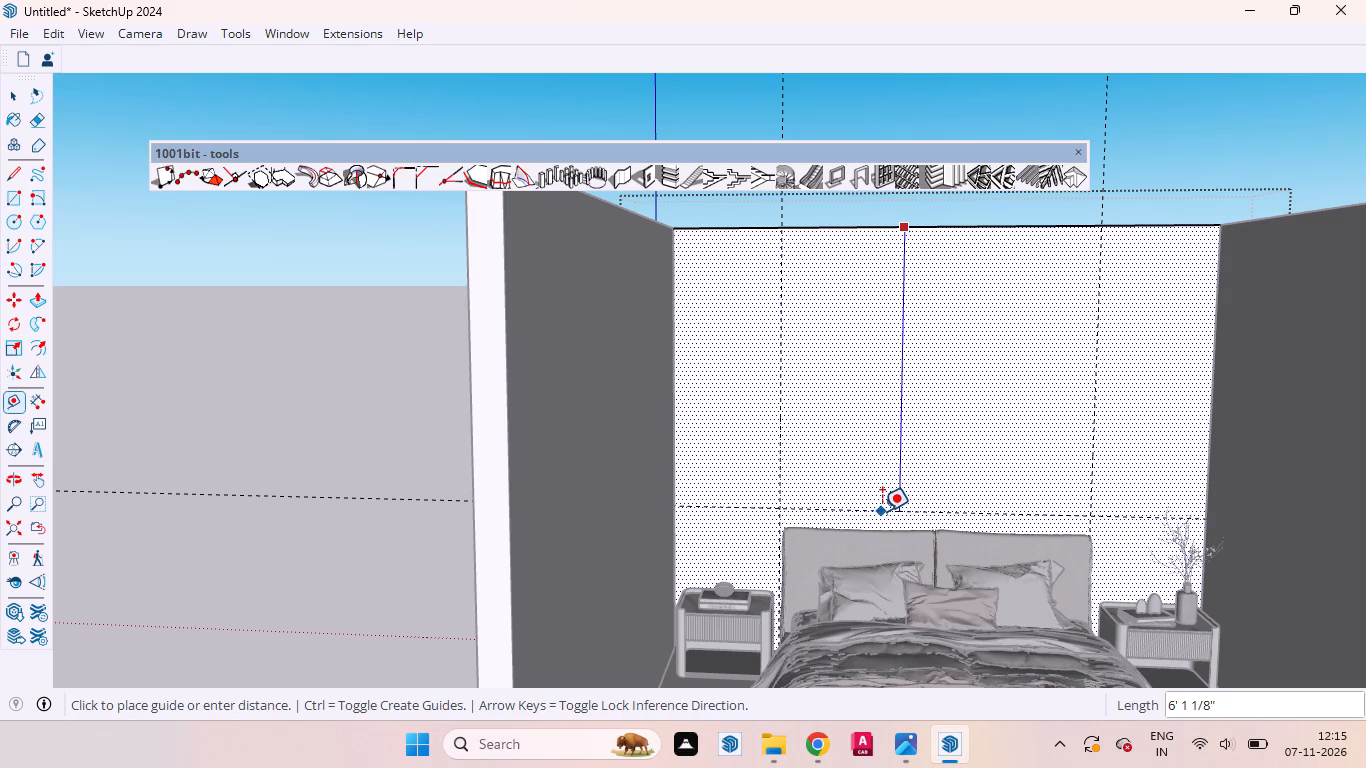
middle_click_drag(881, 521, 872, 490)
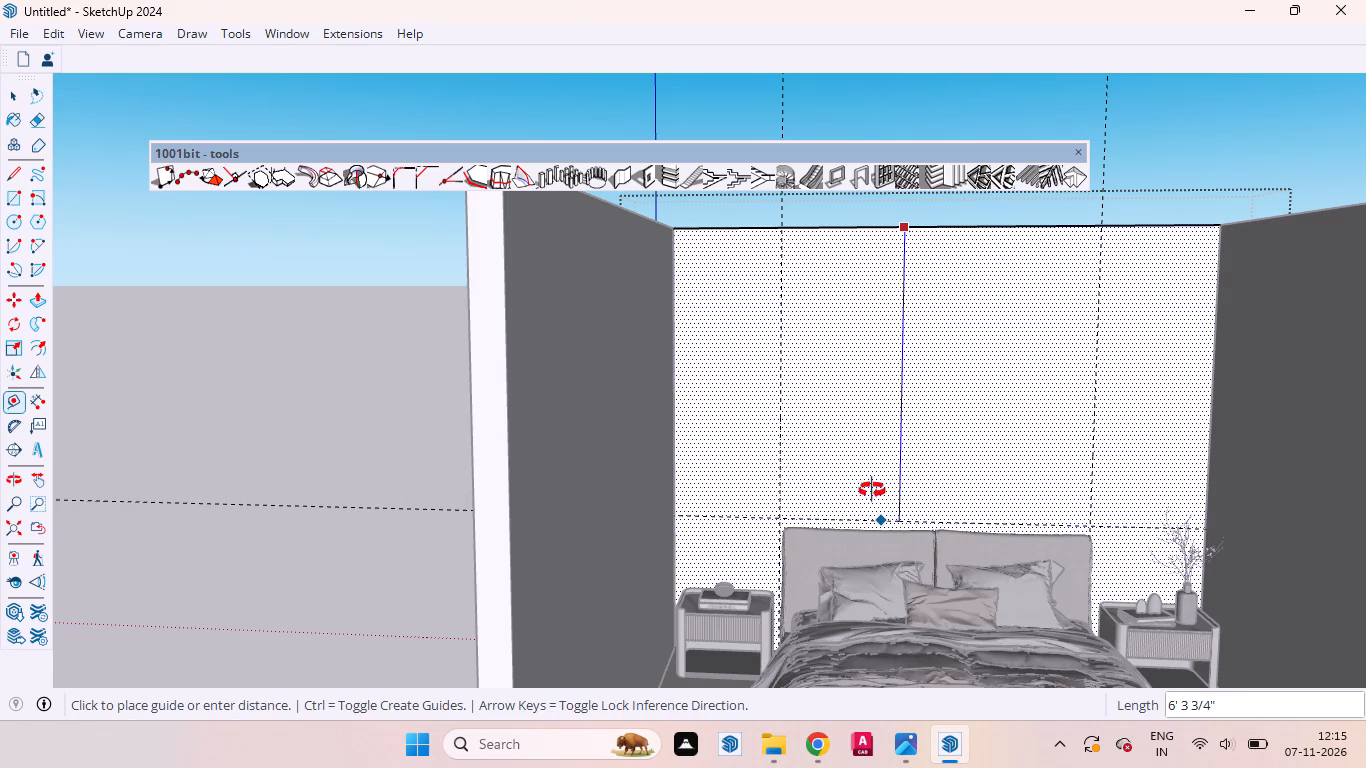
middle_click_drag(872, 490, 869, 460)
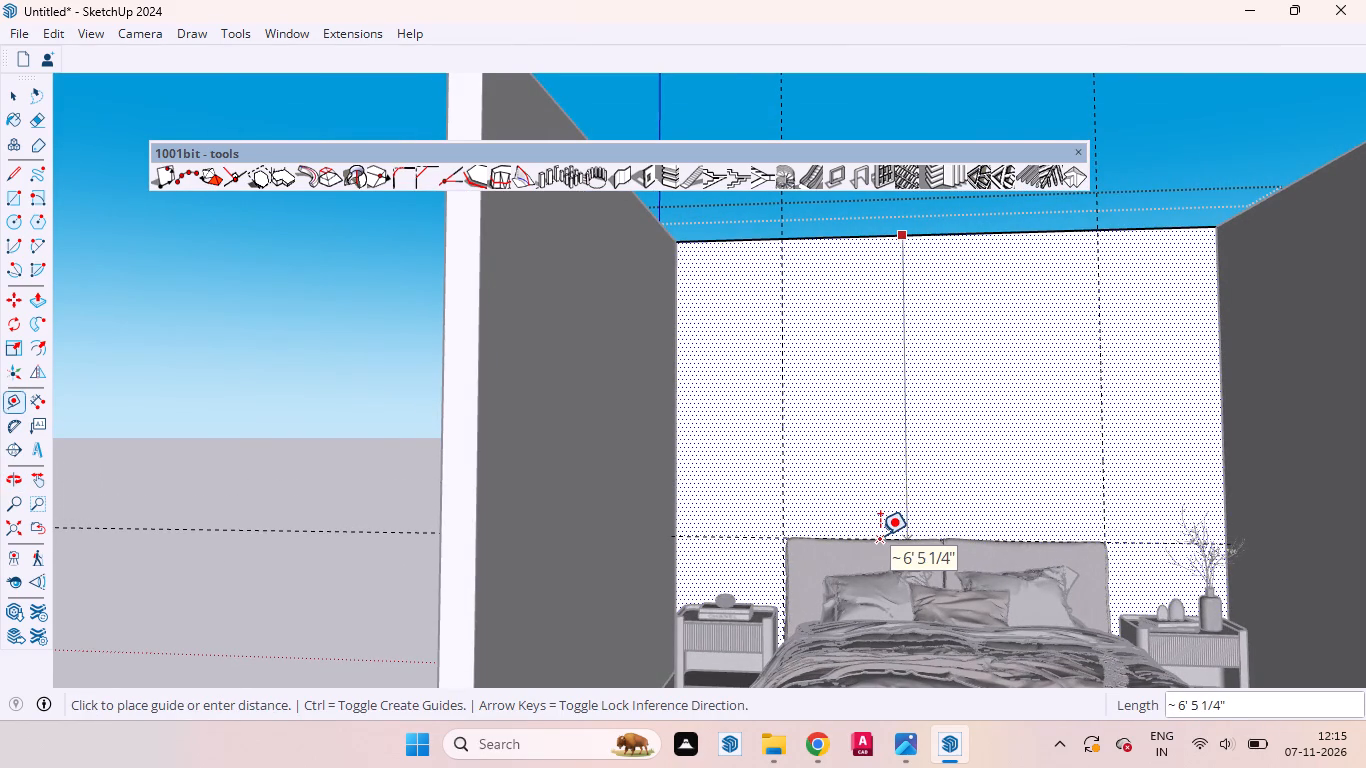
scroll(880, 529, "up", 11)
scroll(880, 529, "down", 1)
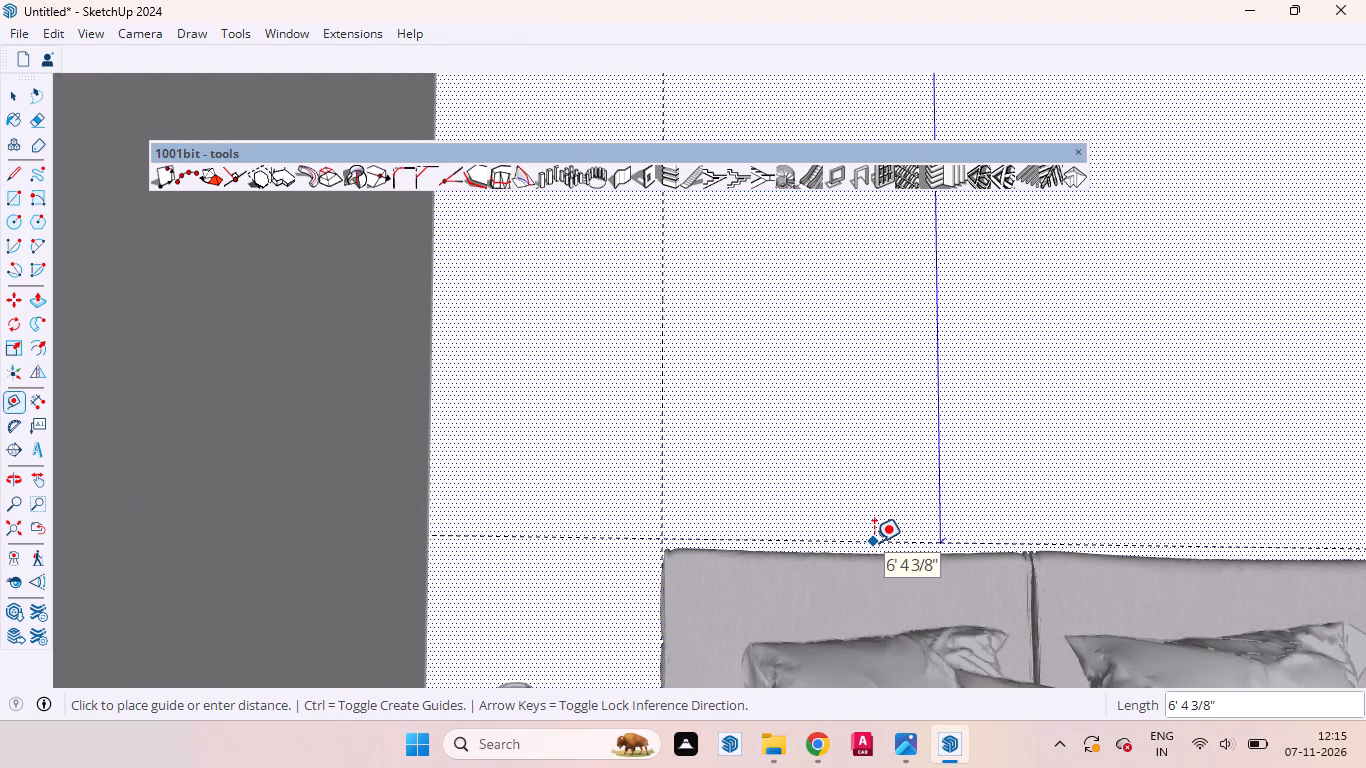
left_click(874, 542)
key("space")
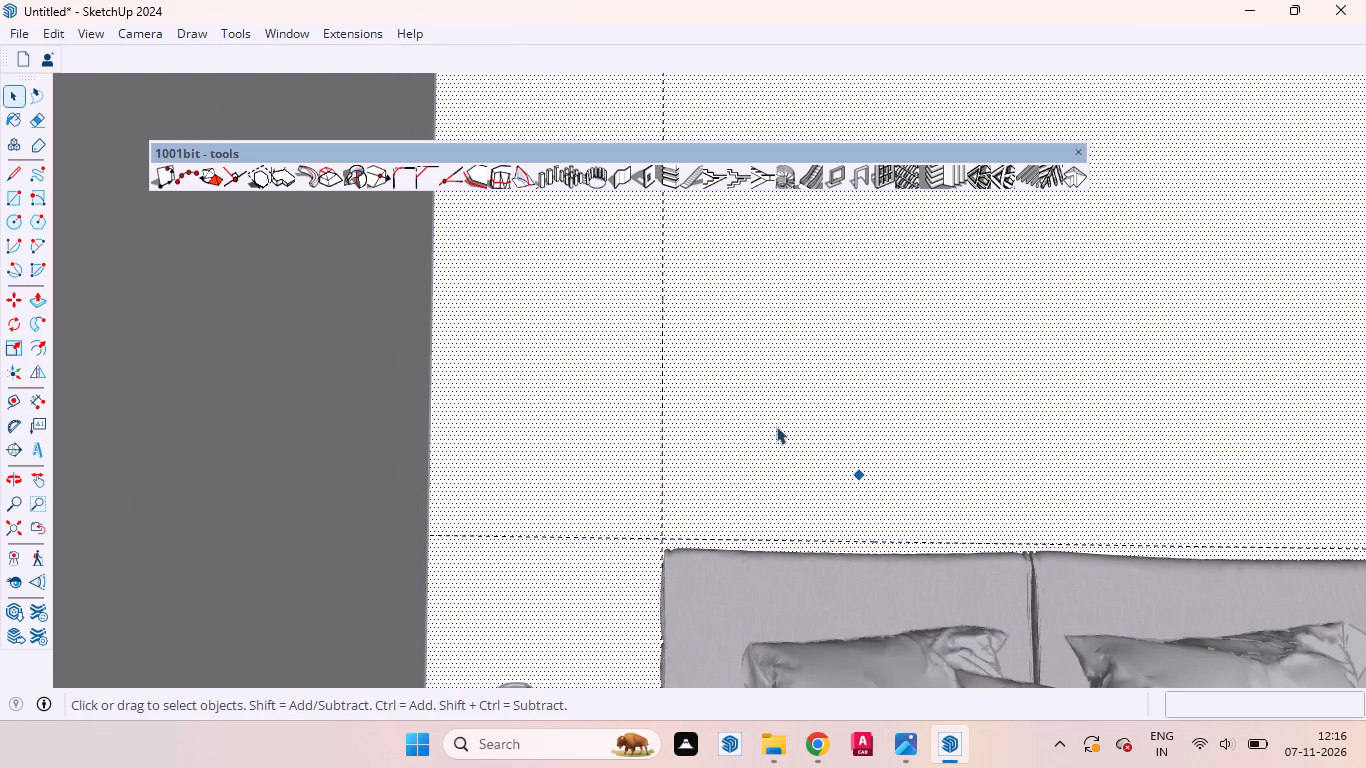
Examine the back wall's guides around the headboard from several angles and distances.
scroll(762, 386, "down", 8)
scroll(775, 375, "up", 2)
middle_click_drag(847, 392, 879, 567)
scroll(879, 564, "down", 11)
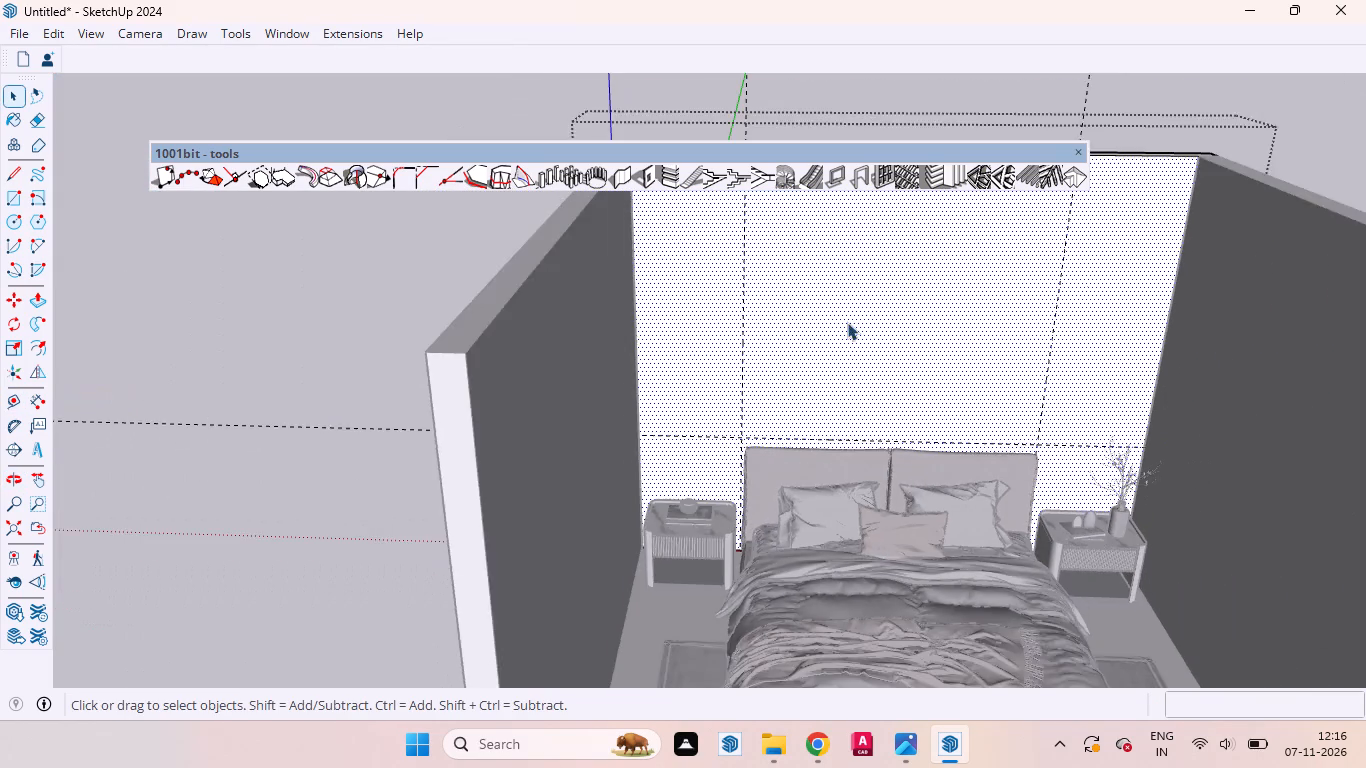
scroll(879, 362, "down", 8)
middle_click_drag(819, 404, 794, 391)
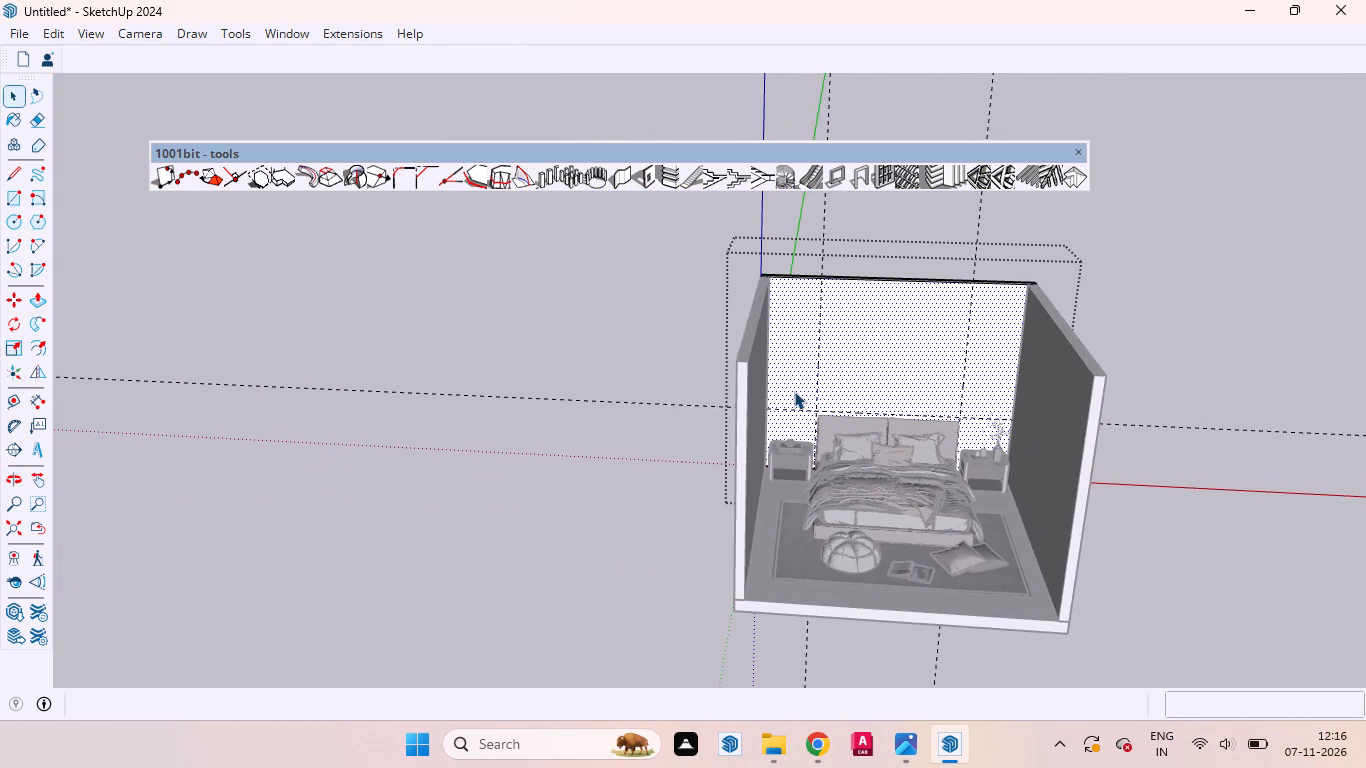
scroll(821, 351, "down", 3)
middle_click_drag(794, 336, 737, 248)
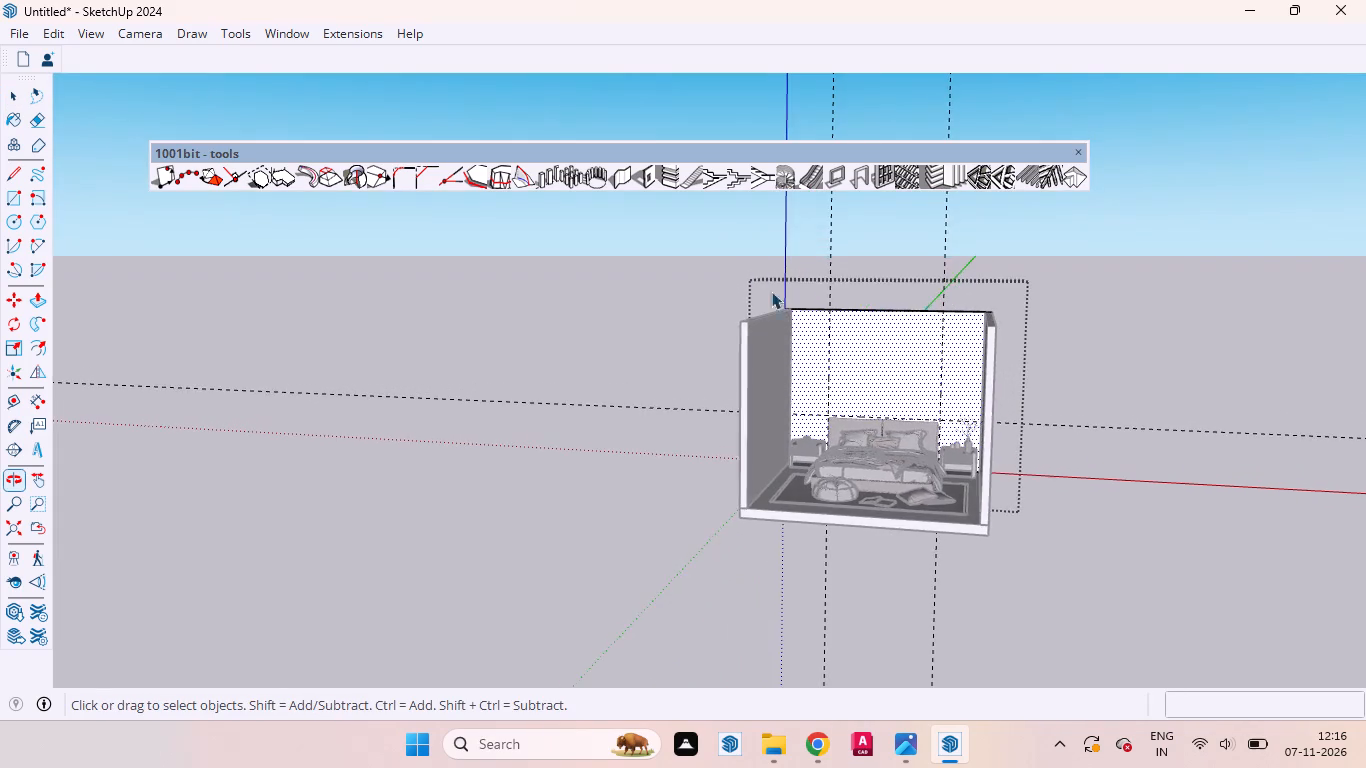
scroll(794, 311, "up", 4)
scroll(797, 315, "down", 2)
scroll(797, 315, "up", 1)
scroll(797, 315, "down", 1)
scroll(802, 318, "up", 3)
scroll(809, 335, "down", 4)
middle_click_drag(844, 353, 863, 320)
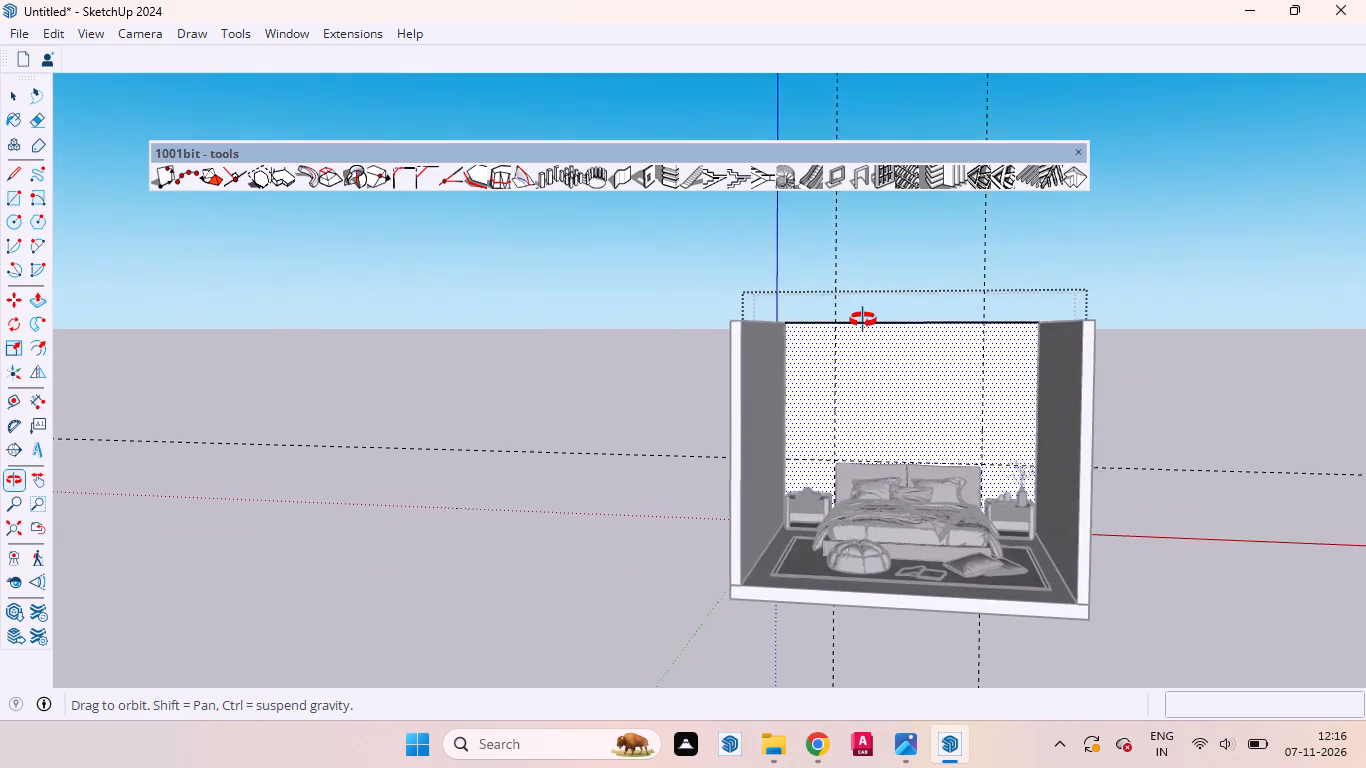
middle_click_drag(863, 320, 863, 319)
scroll(985, 377, "up", 3)
scroll(927, 389, "down", 4)
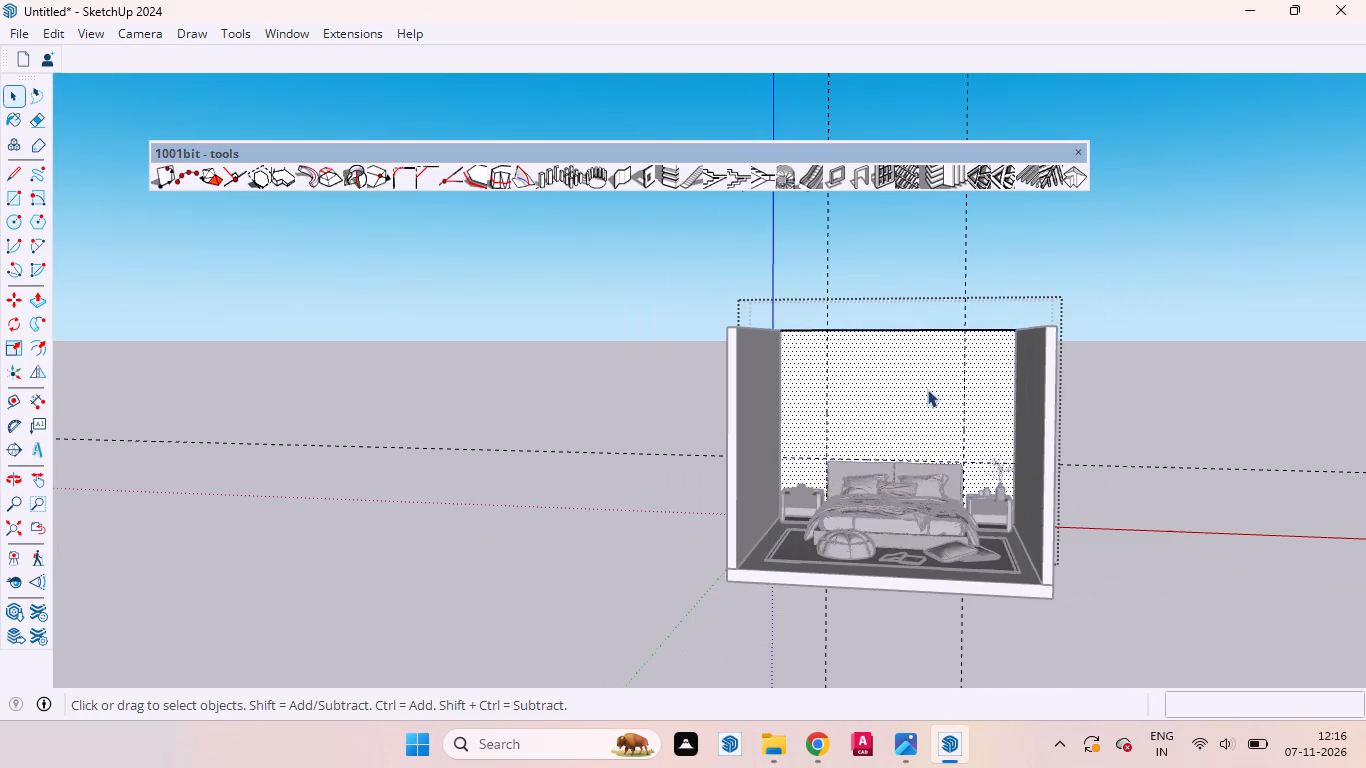
middle_click_drag(904, 400, 929, 387)
scroll(813, 453, "up", 1)
scroll(813, 453, "down", 2)
scroll(813, 453, "up", 5)
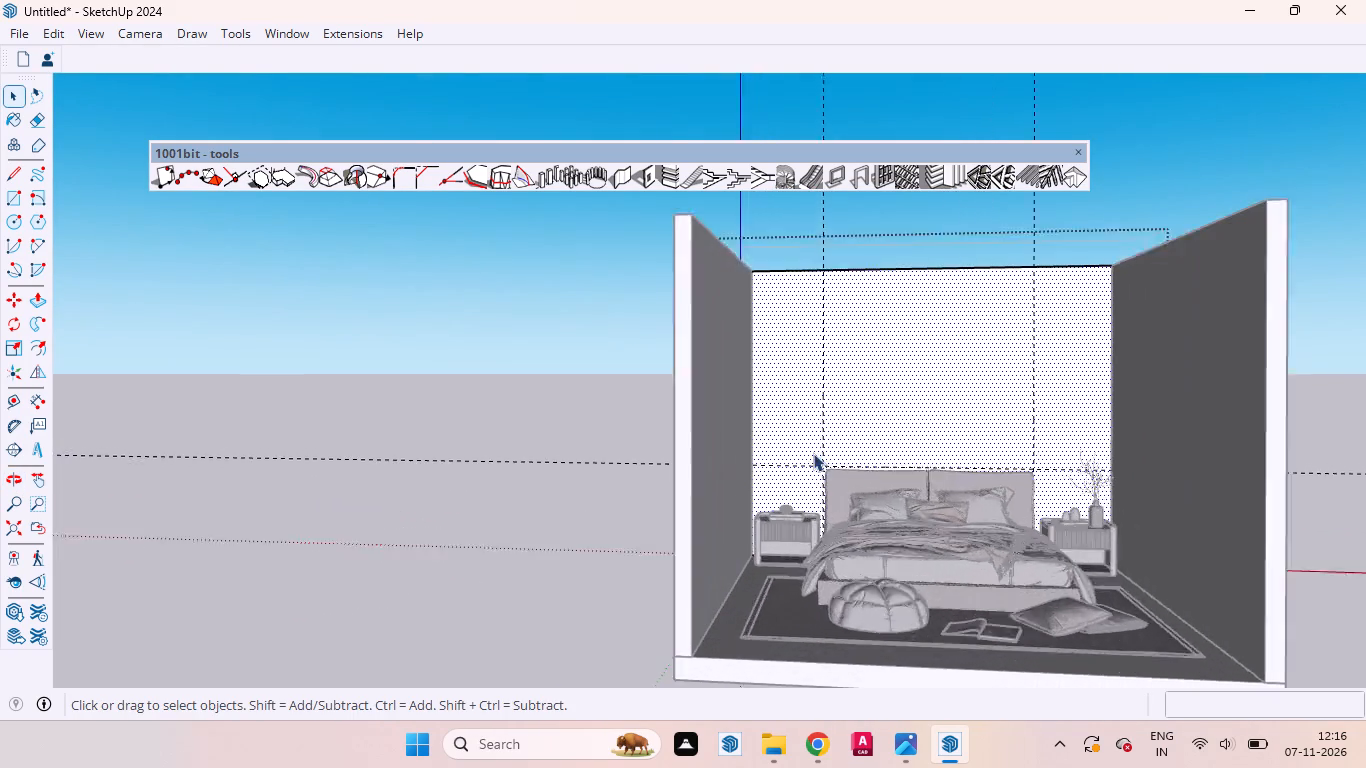
scroll(813, 453, "up", 5)
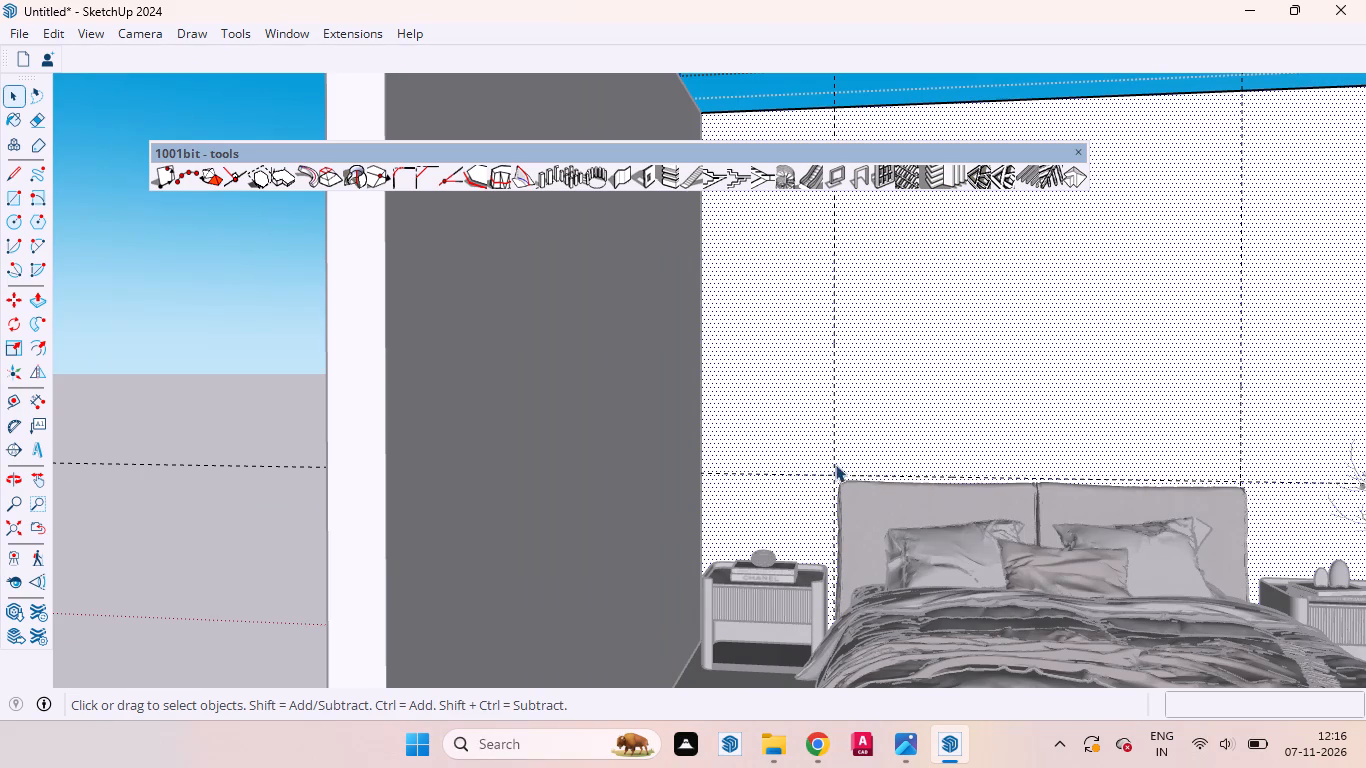
scroll(835, 464, "up", 3)
scroll(823, 487, "down", 14)
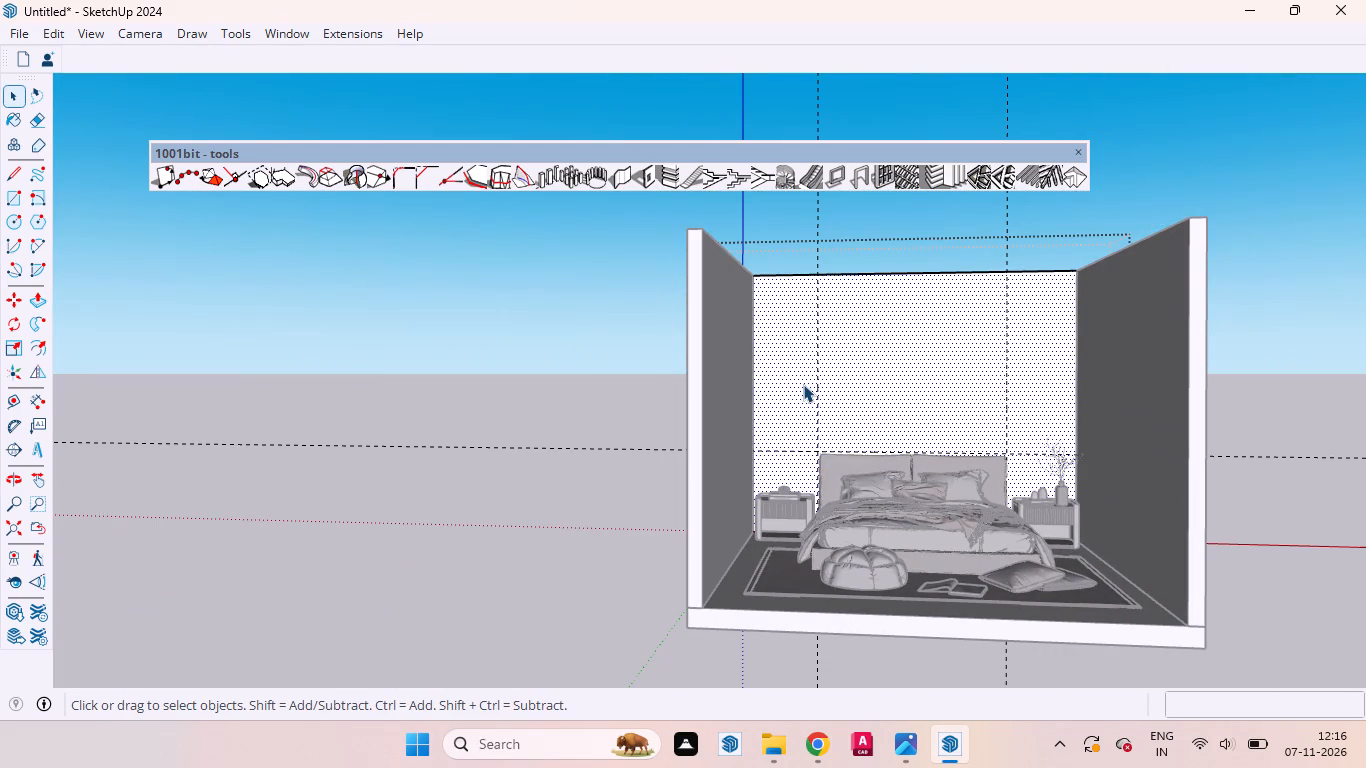
Draw a rectangle about 6' 7" by 6' 4 3/8" on the back wall, between the vertical guides from the horizontal guide to the top edge.
key("r")
scroll(840, 452, "up", 2)
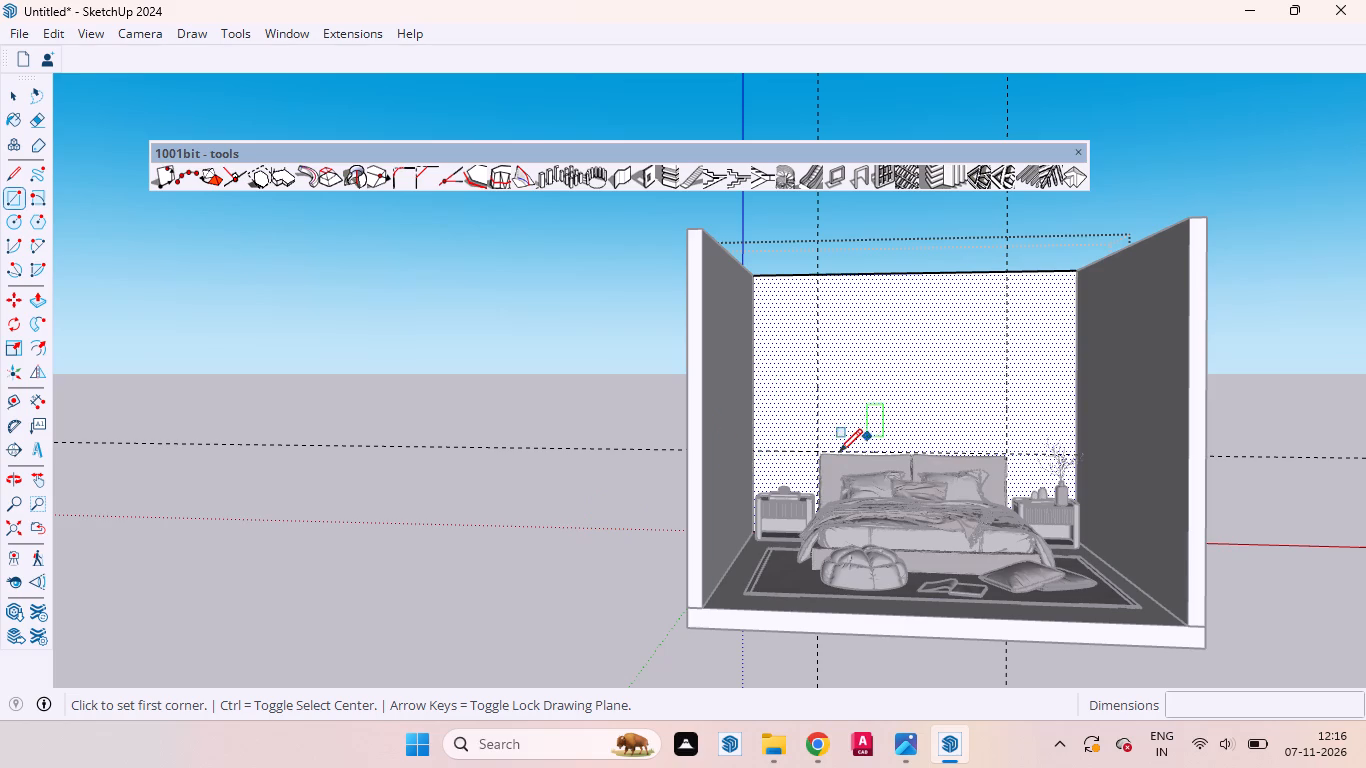
scroll(839, 452, "up", 11)
left_click(796, 453)
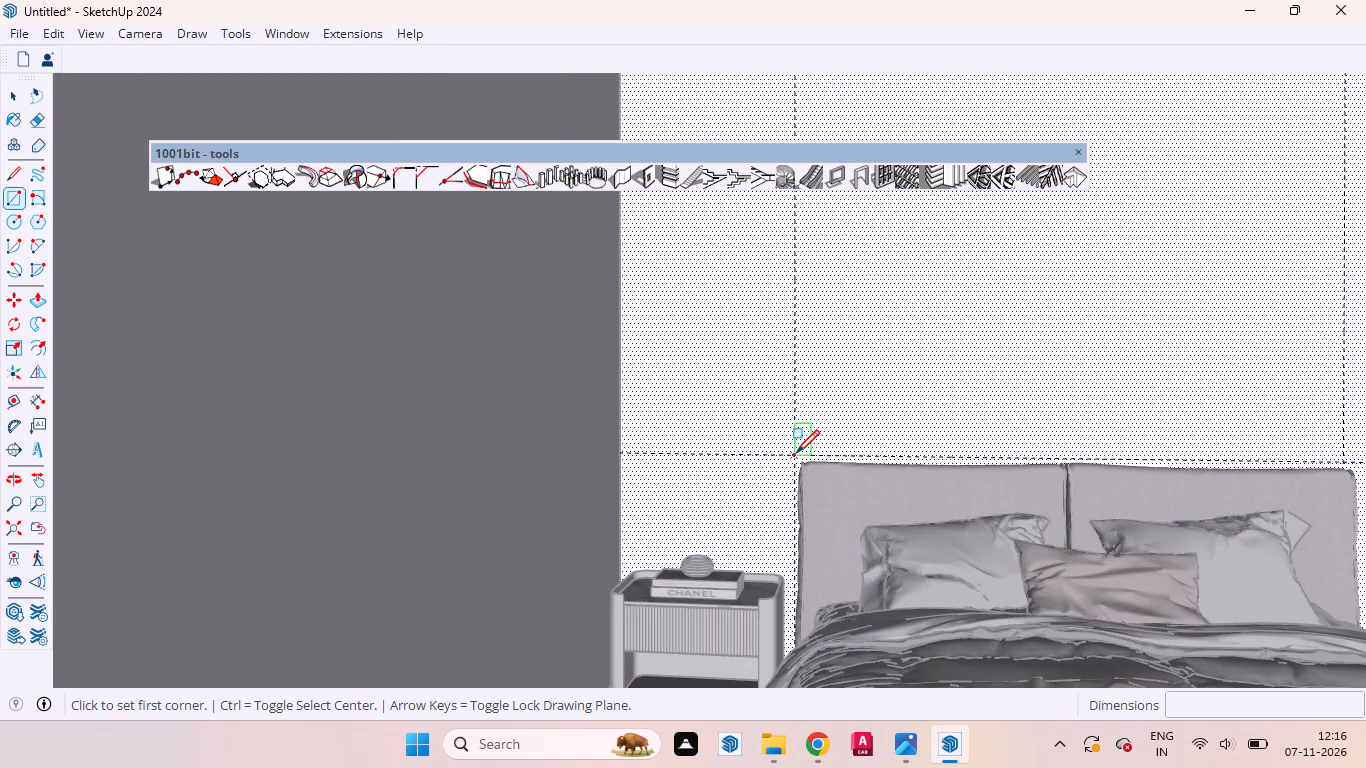
scroll(887, 380, "down", 8)
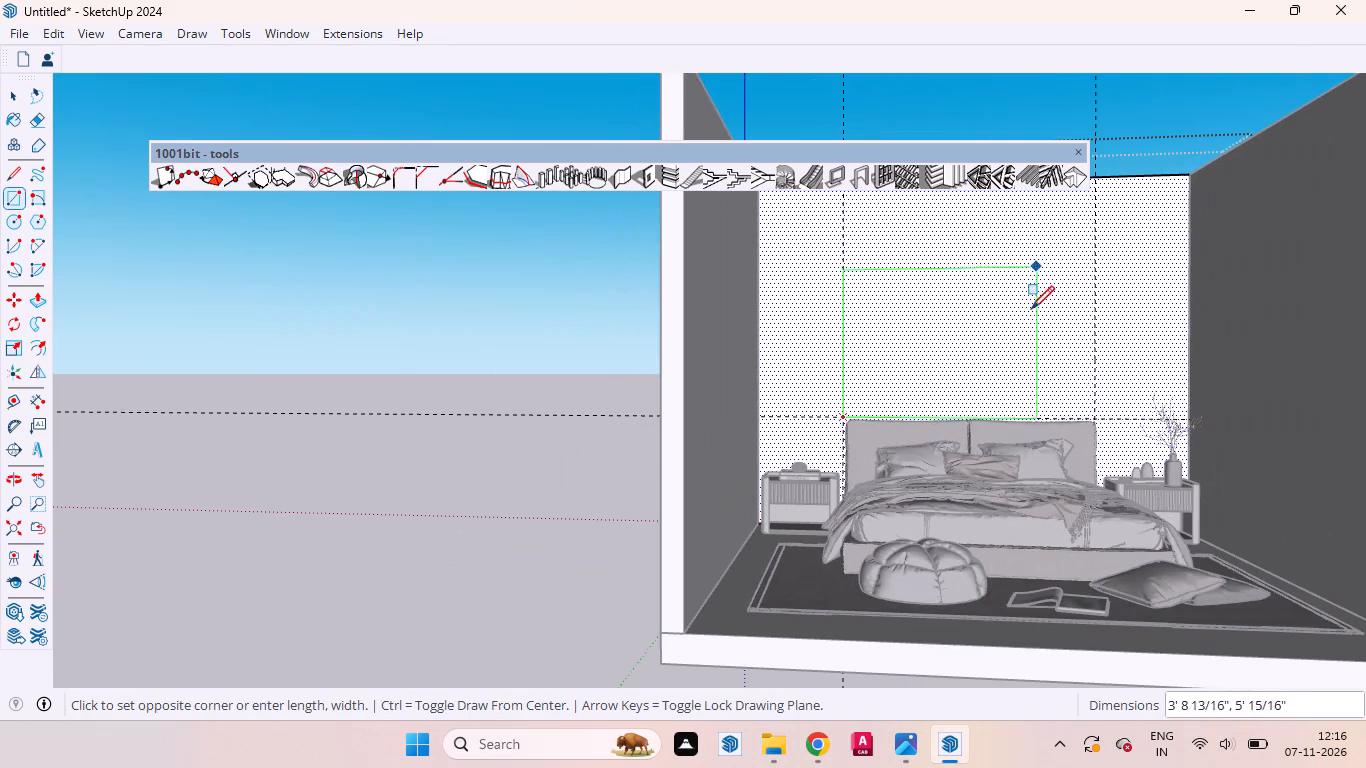
scroll(1030, 319, "down", 4)
left_click(1077, 225)
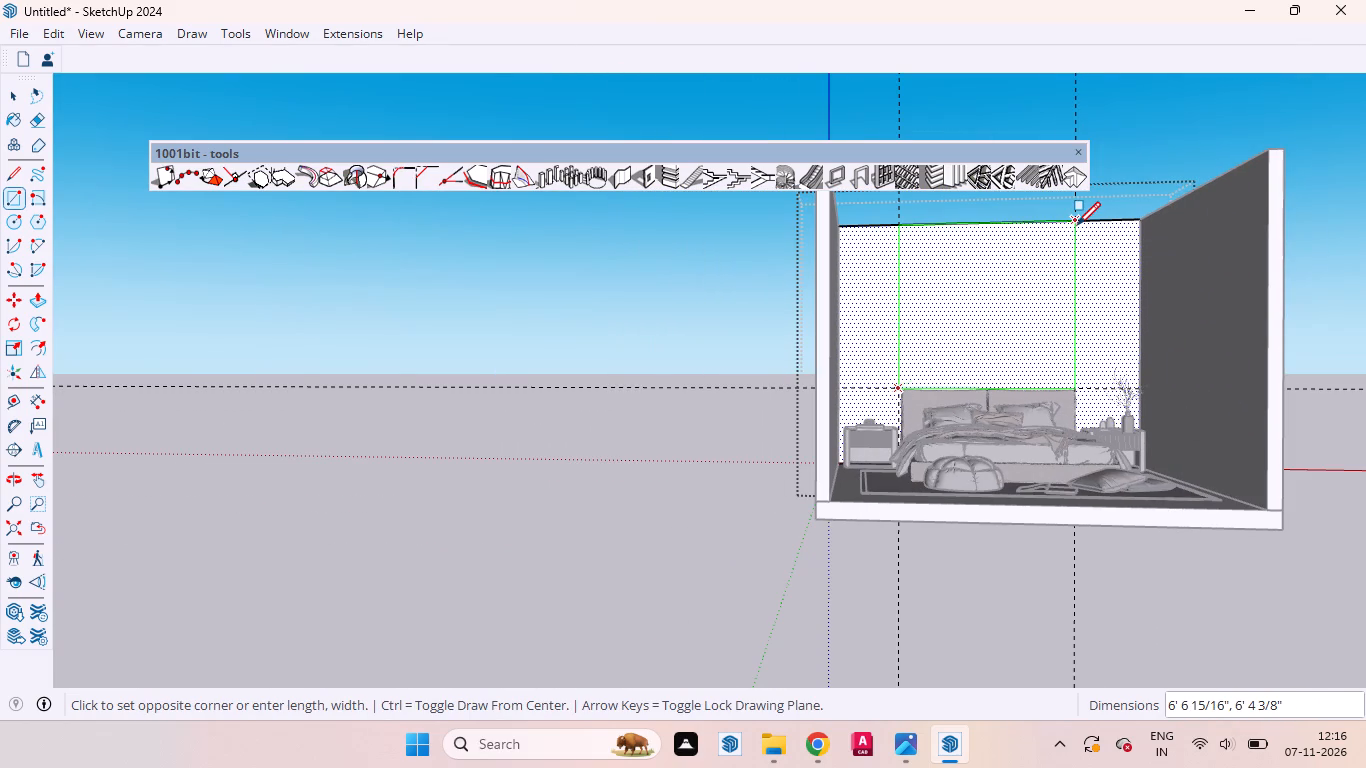
Move the bottom edge of the back wall's rectangle up about 4 3/8" along the vertical guide, away from the headboard.
scroll(903, 383, "up", 15)
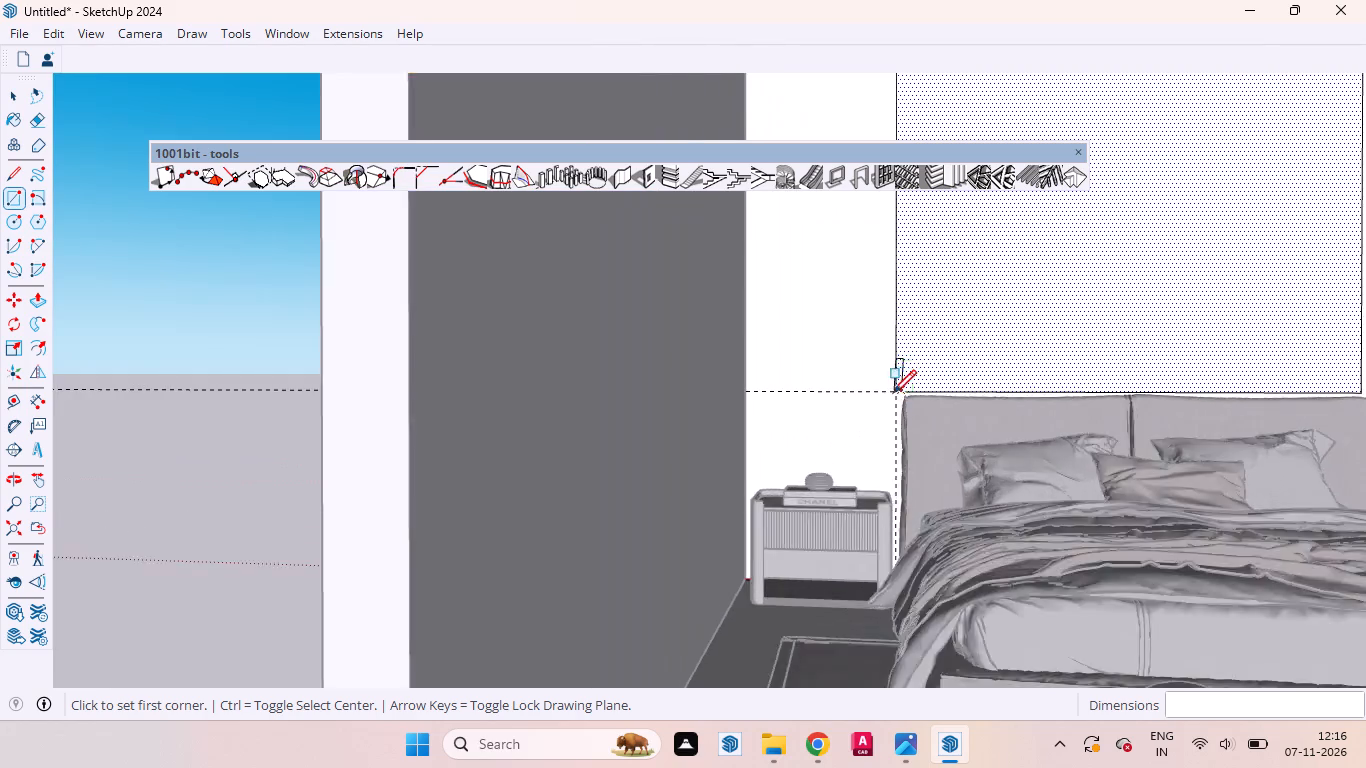
scroll(893, 393, "up", 9)
scroll(892, 396, "down", 1)
scroll(892, 396, "up", 5)
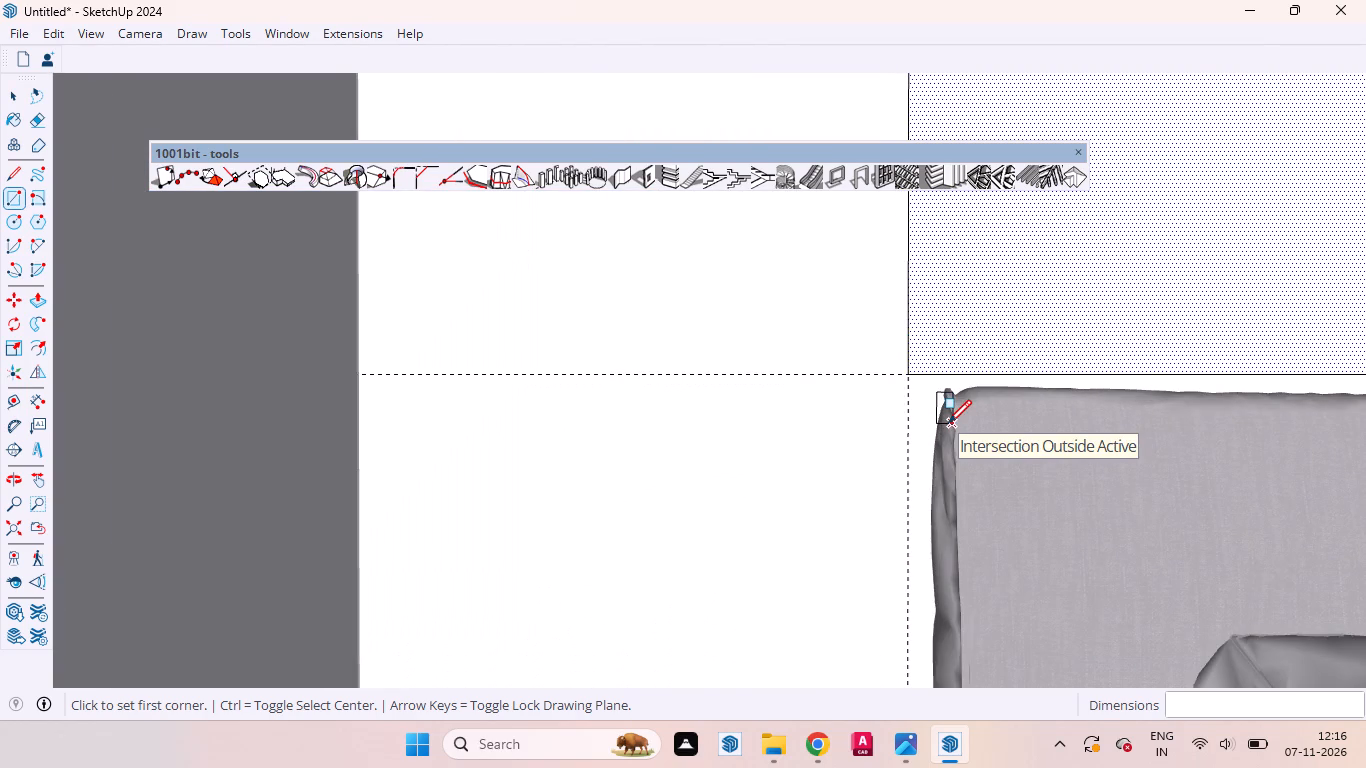
key("v")
key("space")
key("space")
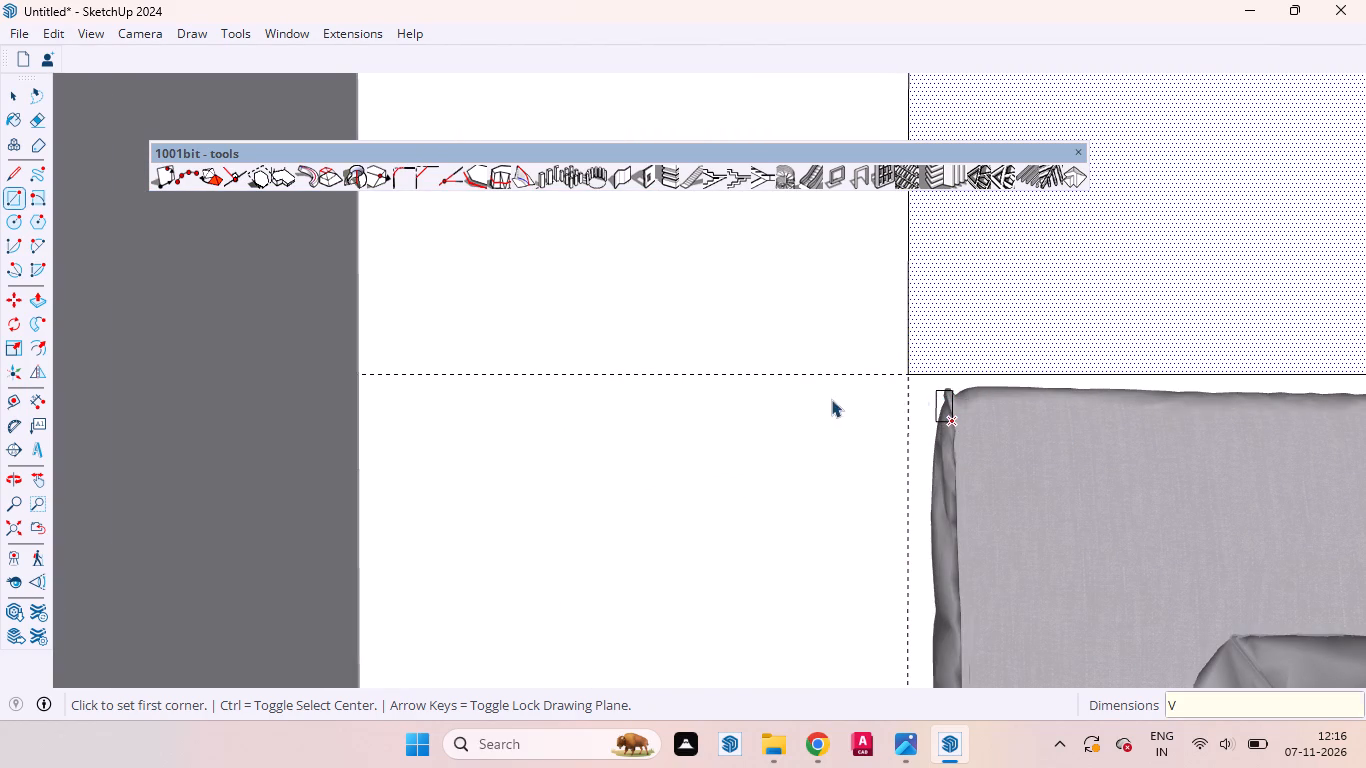
left_click(934, 376)
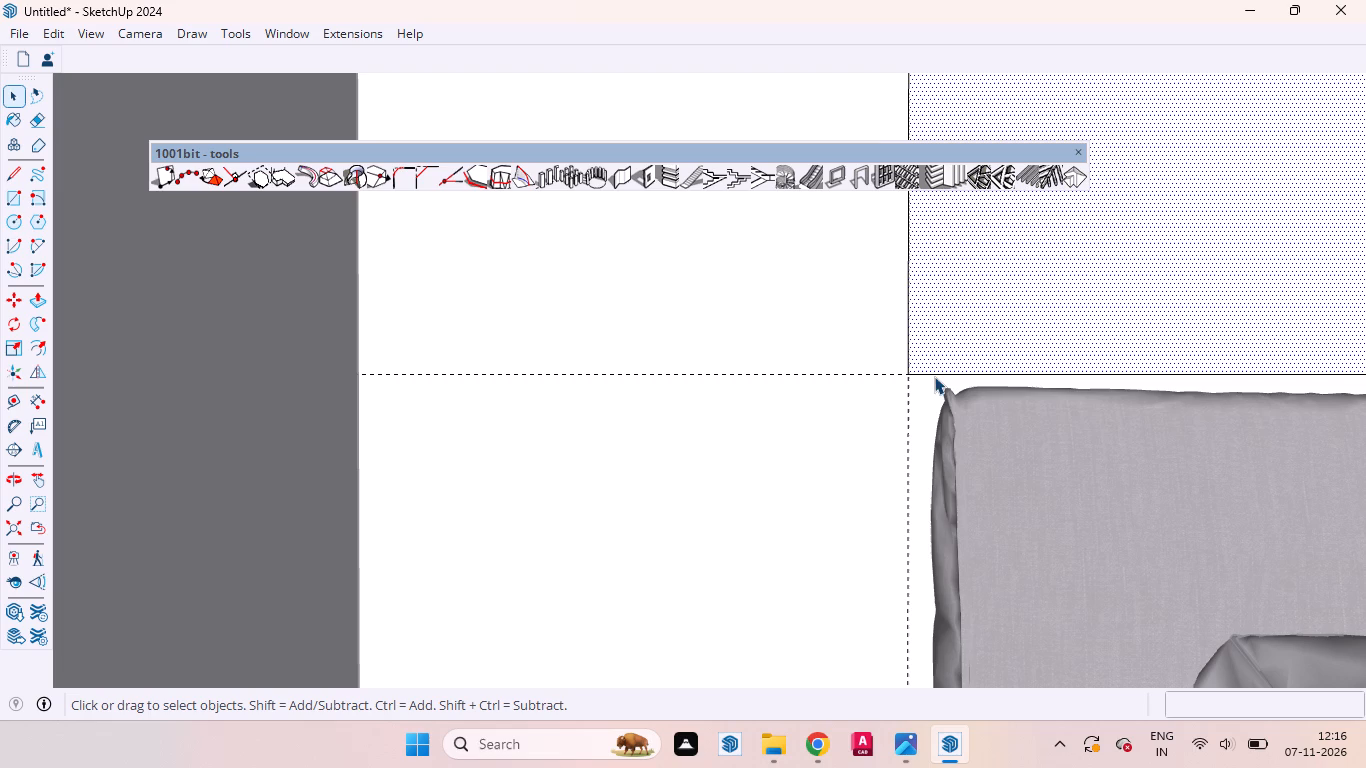
left_click(927, 373)
scroll(927, 375, "up", 2)
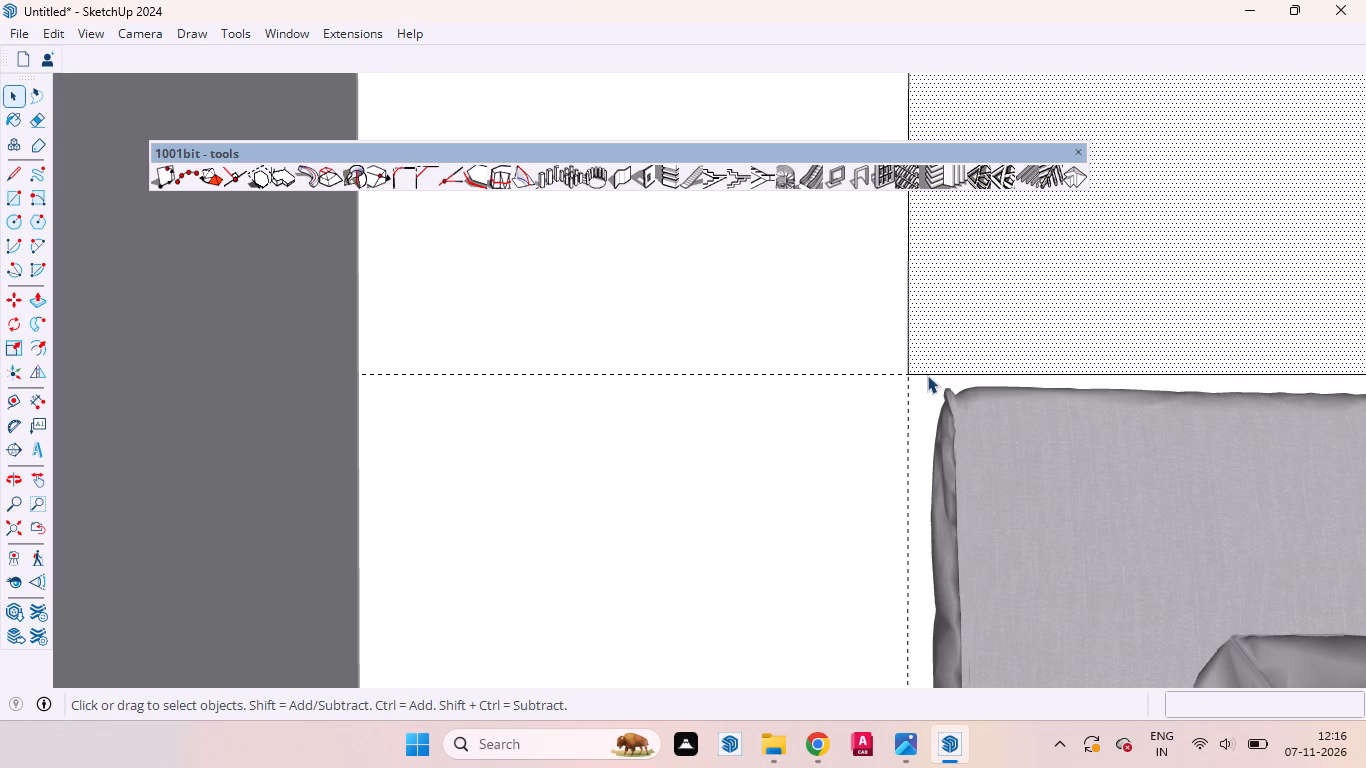
scroll(927, 375, "up", 7)
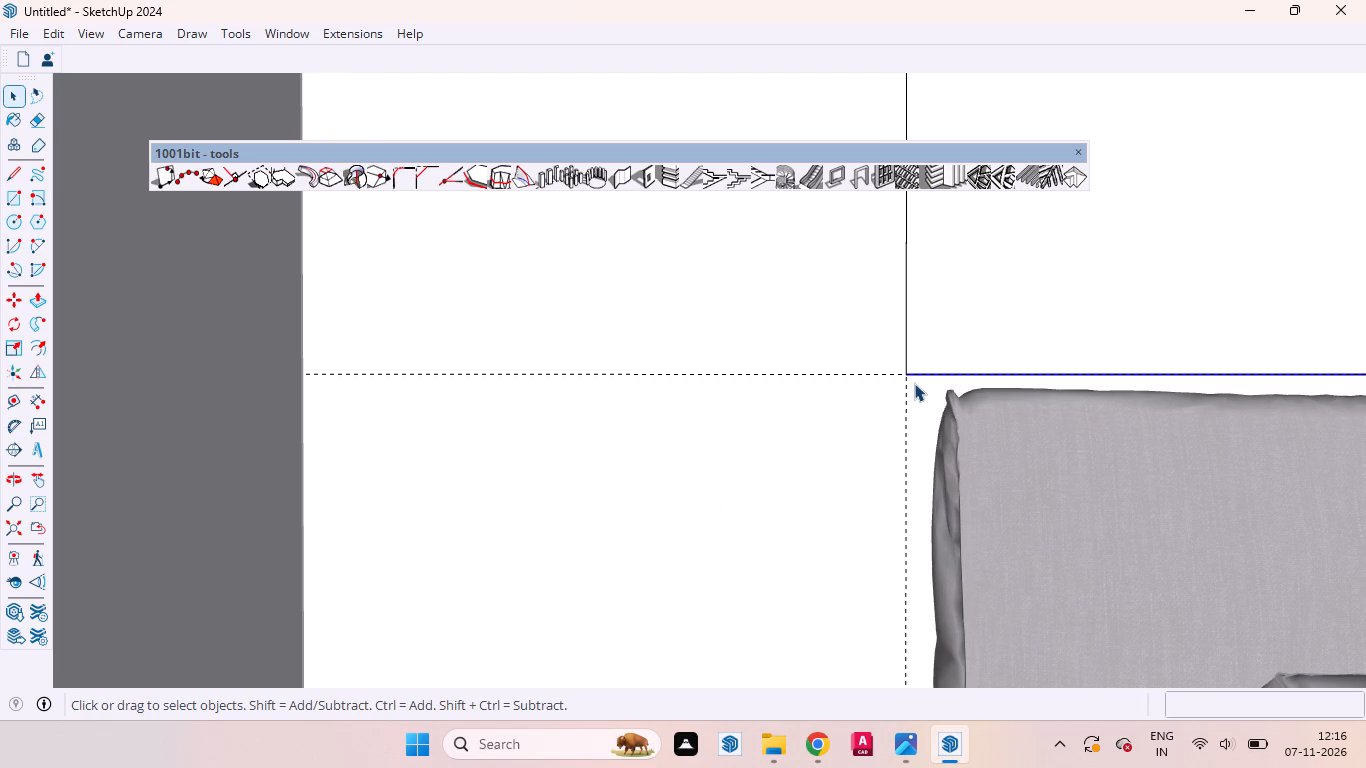
key("m")
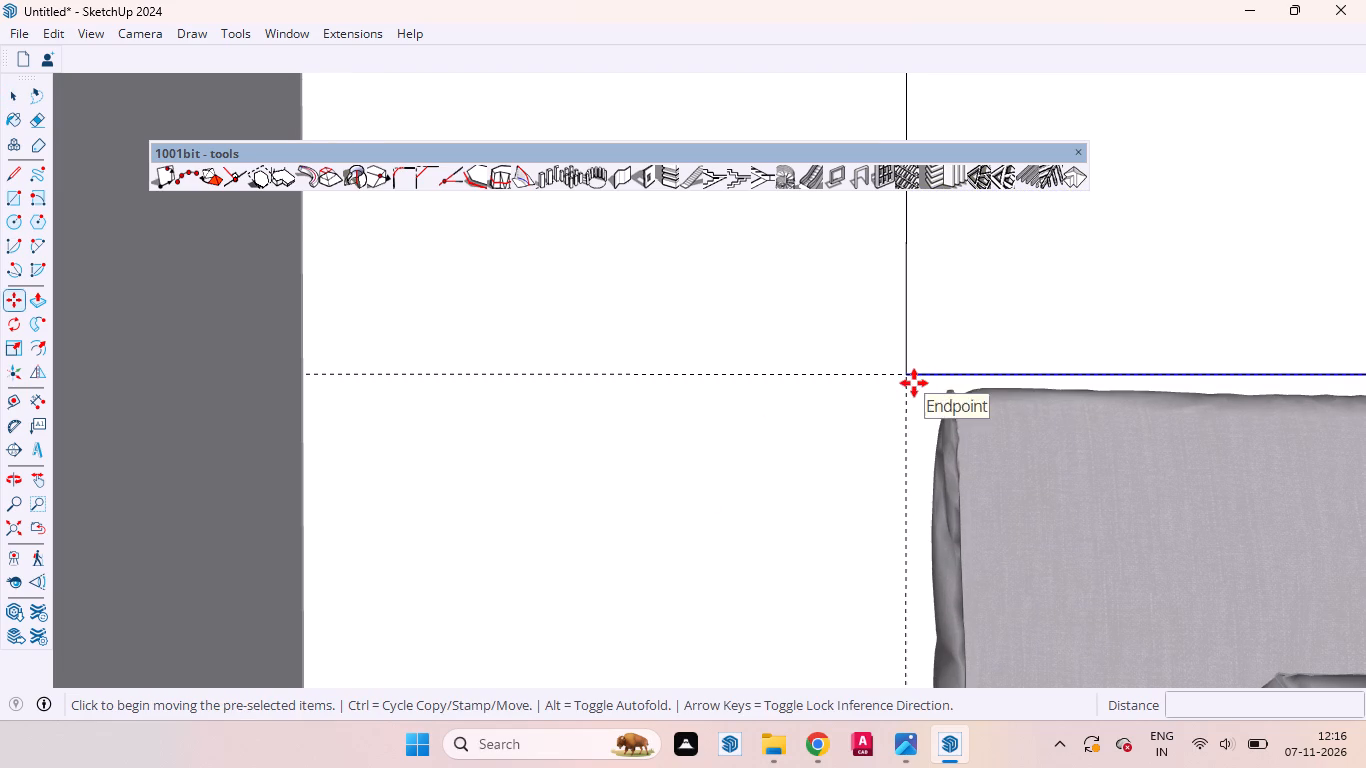
scroll(914, 383, "up", 1)
scroll(914, 382, "down", 1)
scroll(914, 381, "up", 3)
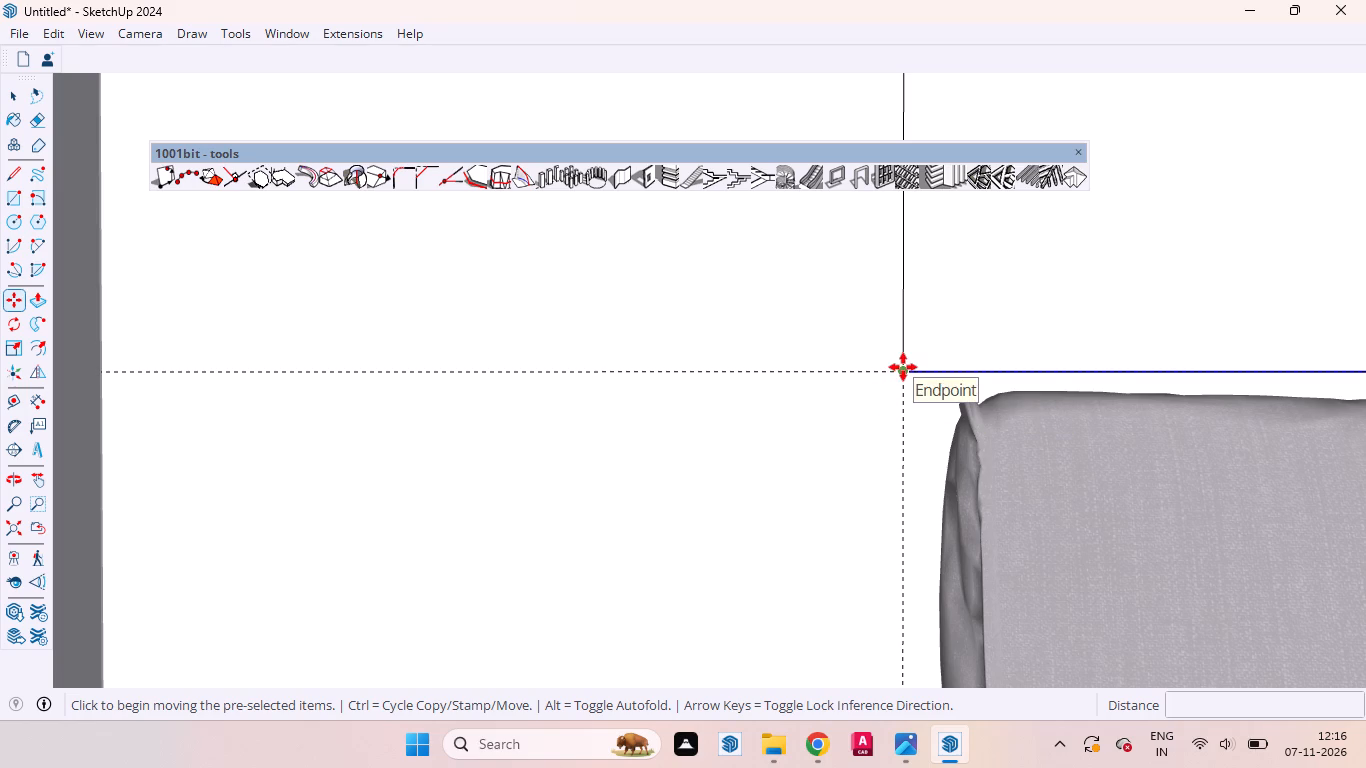
left_click(903, 367)
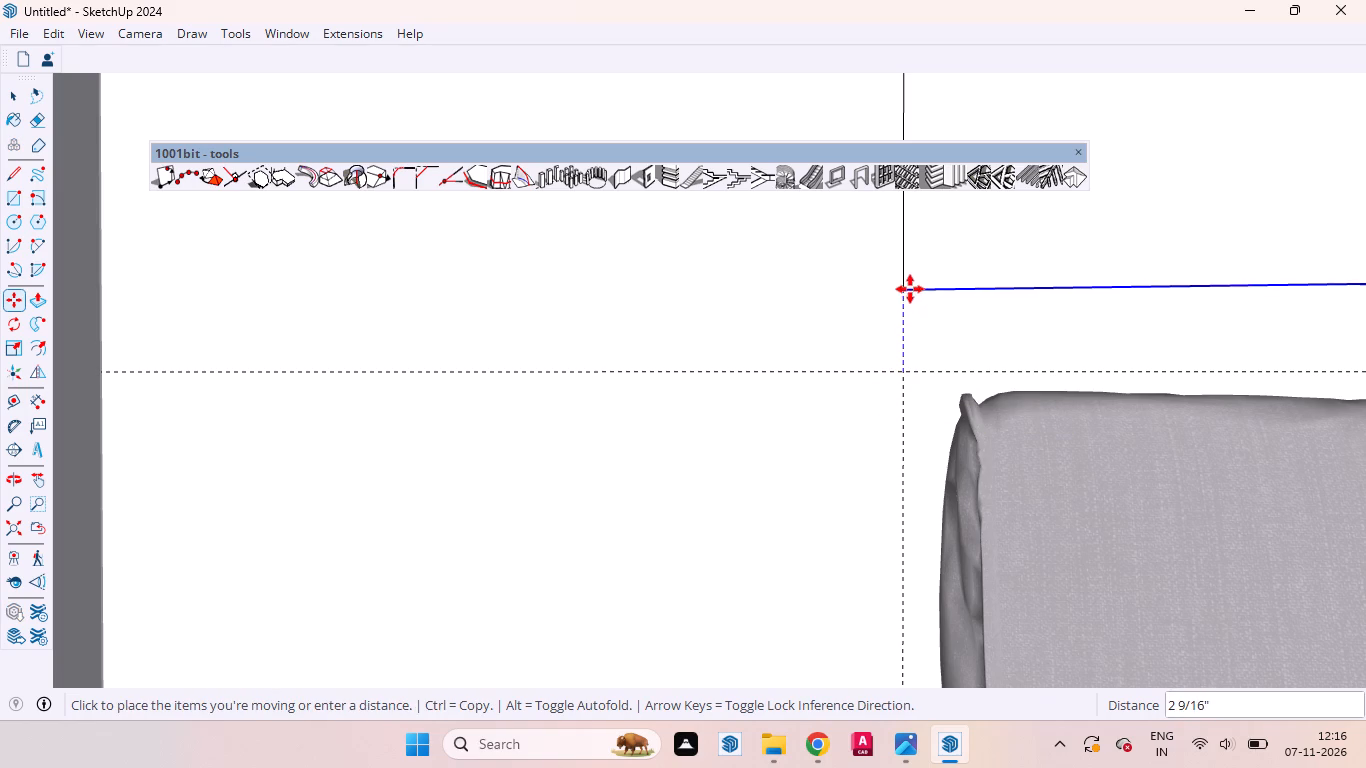
scroll(904, 297, "down", 4)
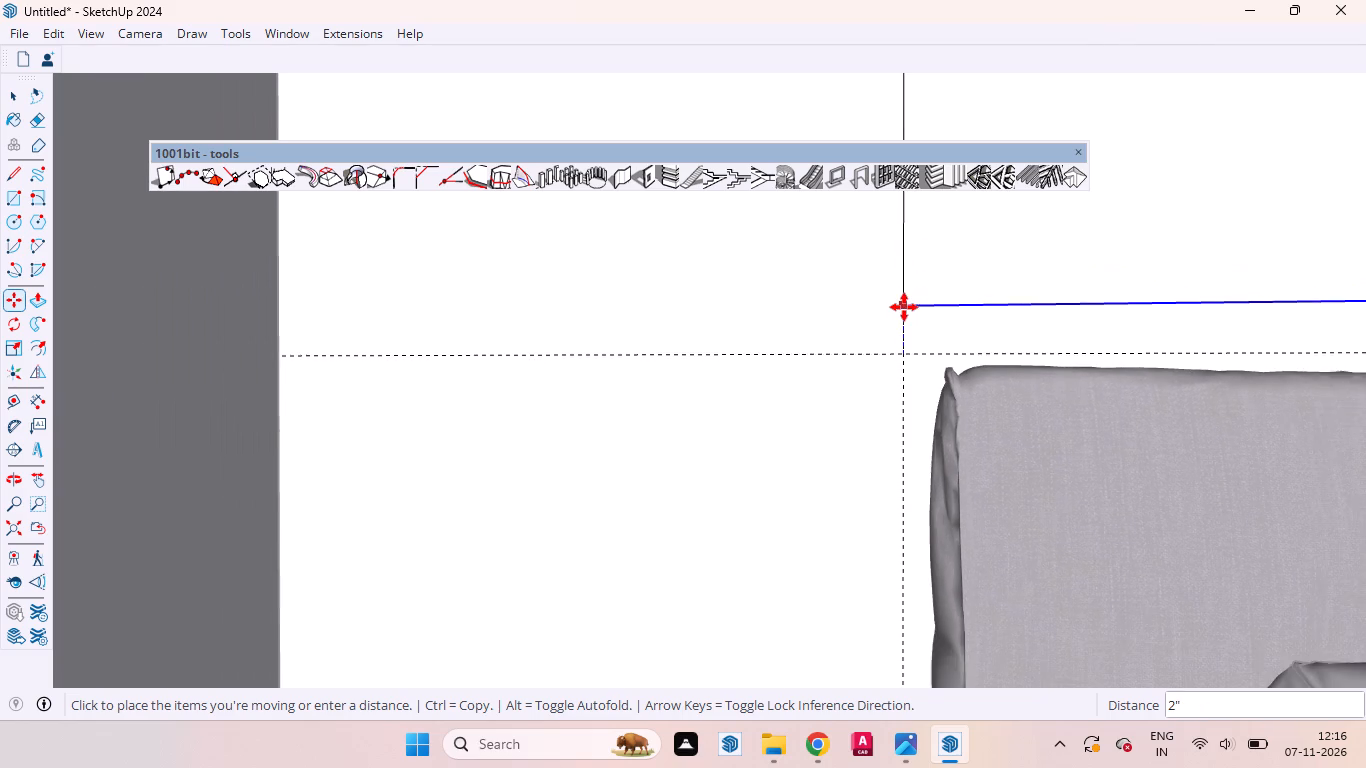
scroll(904, 307, "down", 2)
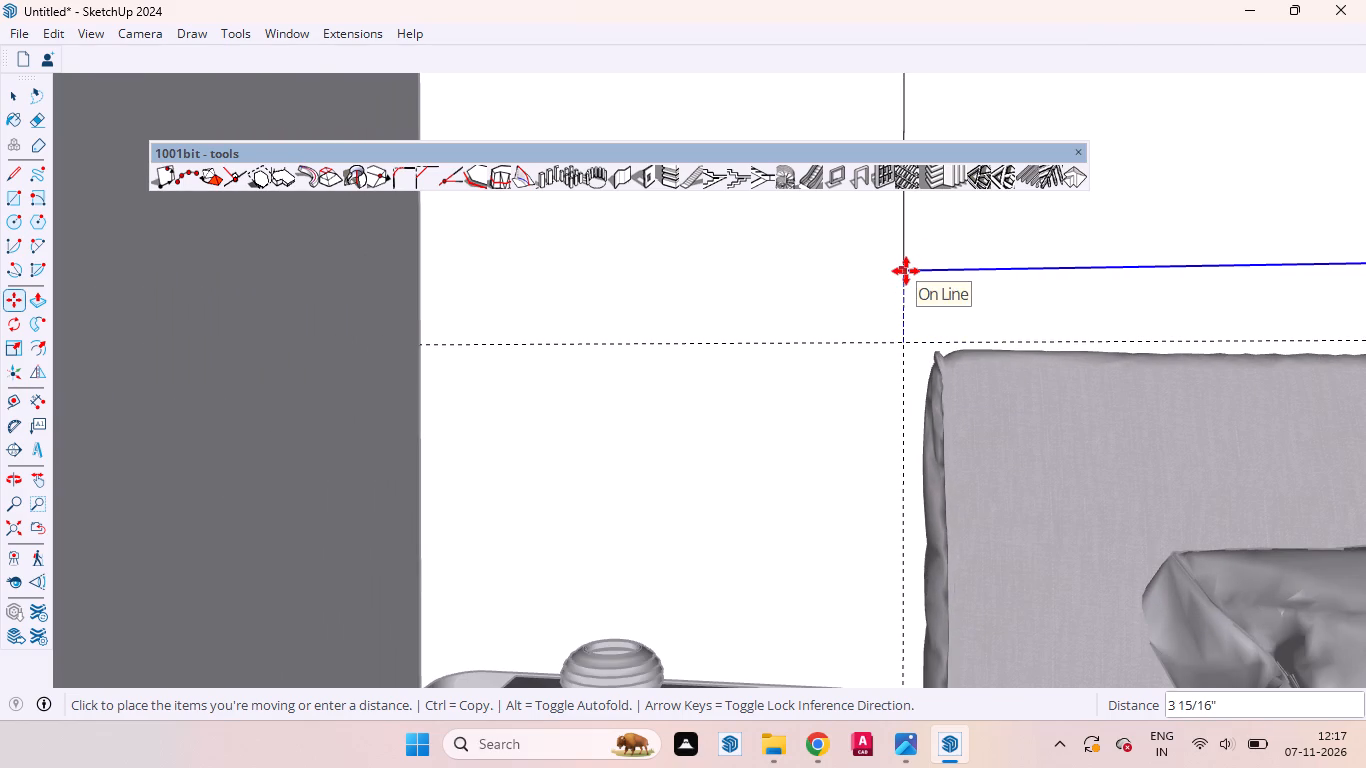
left_click(906, 263)
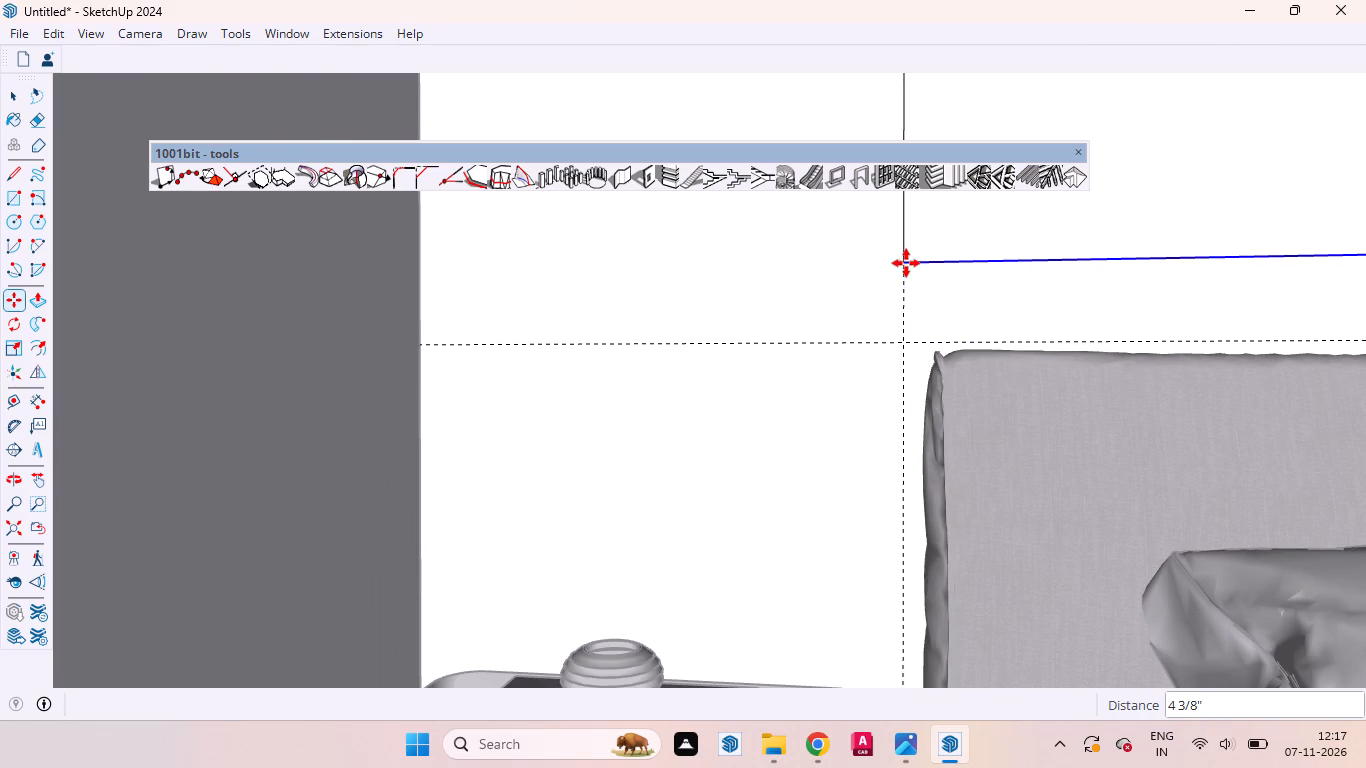
key("space")
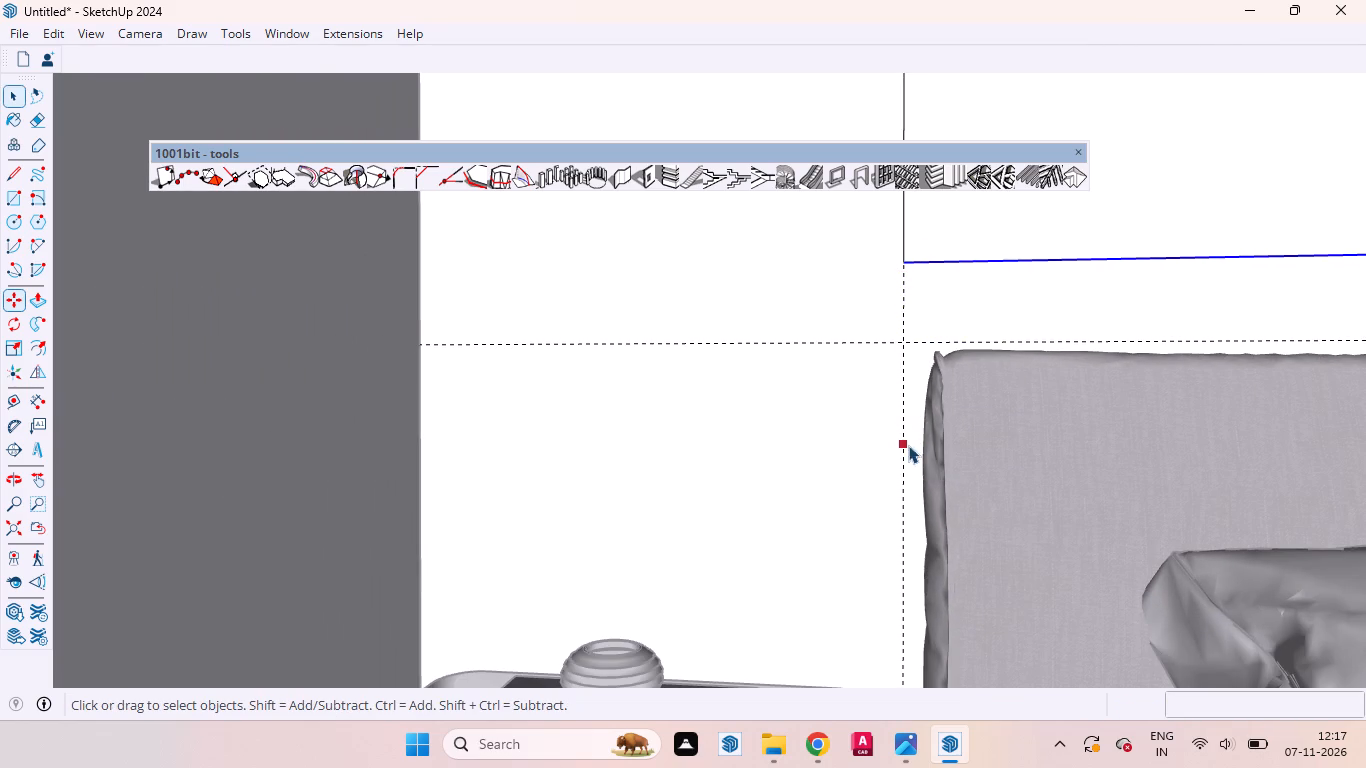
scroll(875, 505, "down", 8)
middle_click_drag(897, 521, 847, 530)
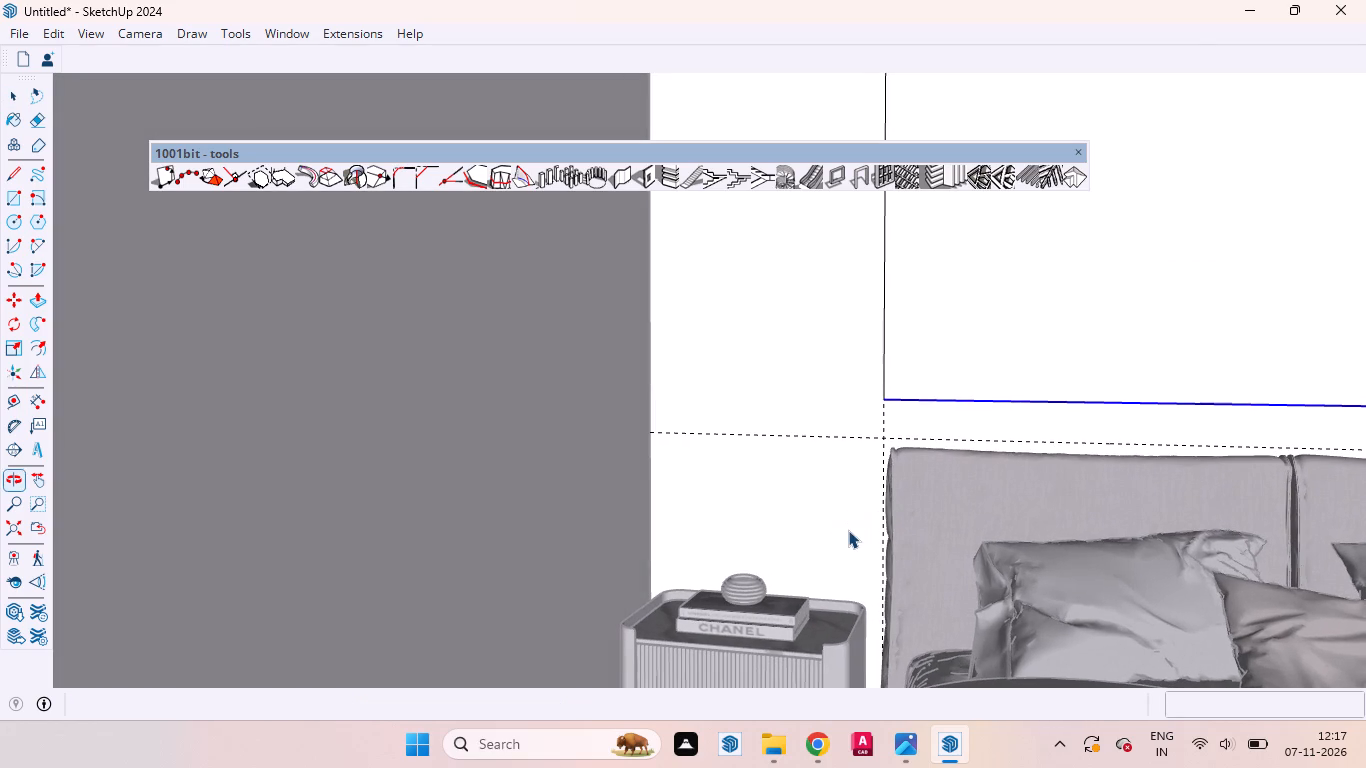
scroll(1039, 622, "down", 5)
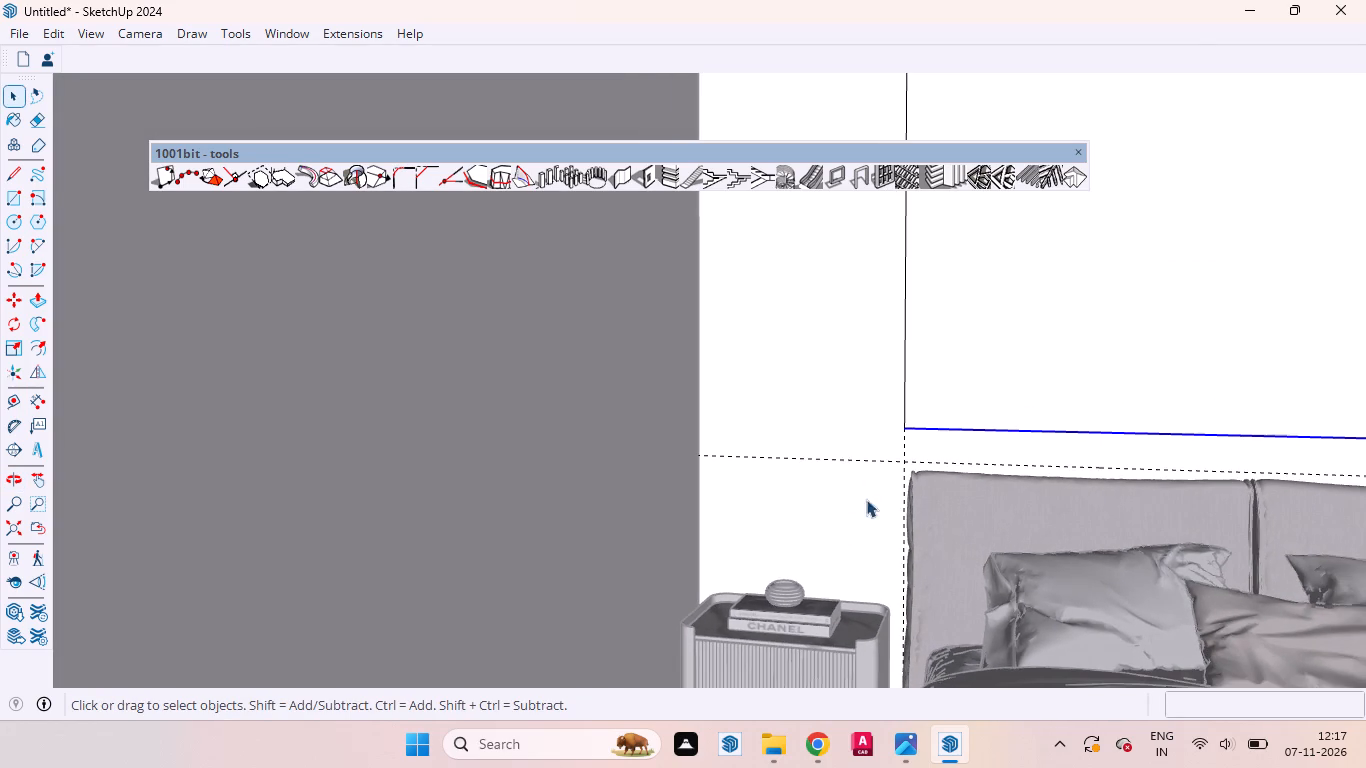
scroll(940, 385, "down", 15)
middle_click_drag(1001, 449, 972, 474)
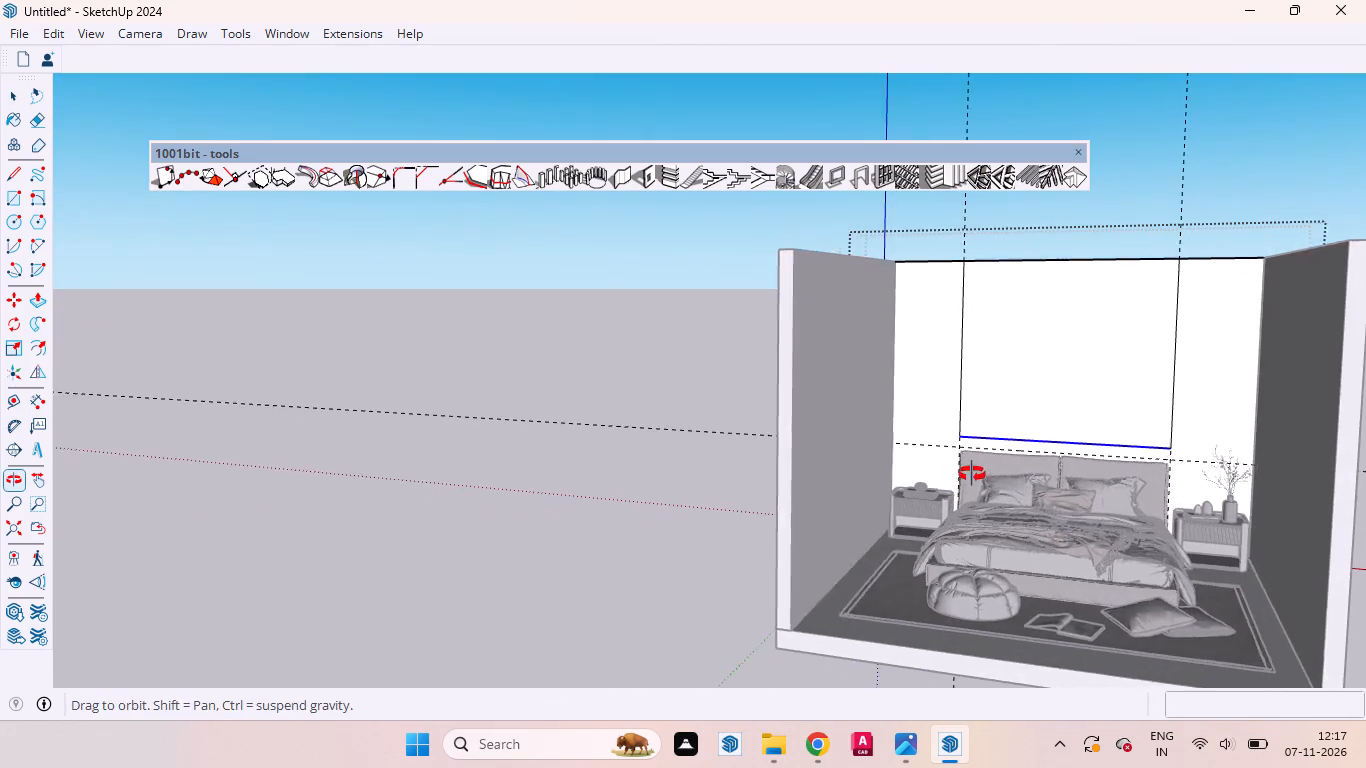
Draw a rectangle about 6' 7" by 2' 11 5/8" on the back wall behind the headboard, from the horizontal guide down to the floor.
middle_click_drag(972, 474, 1022, 469)
scroll(918, 387, "up", 10)
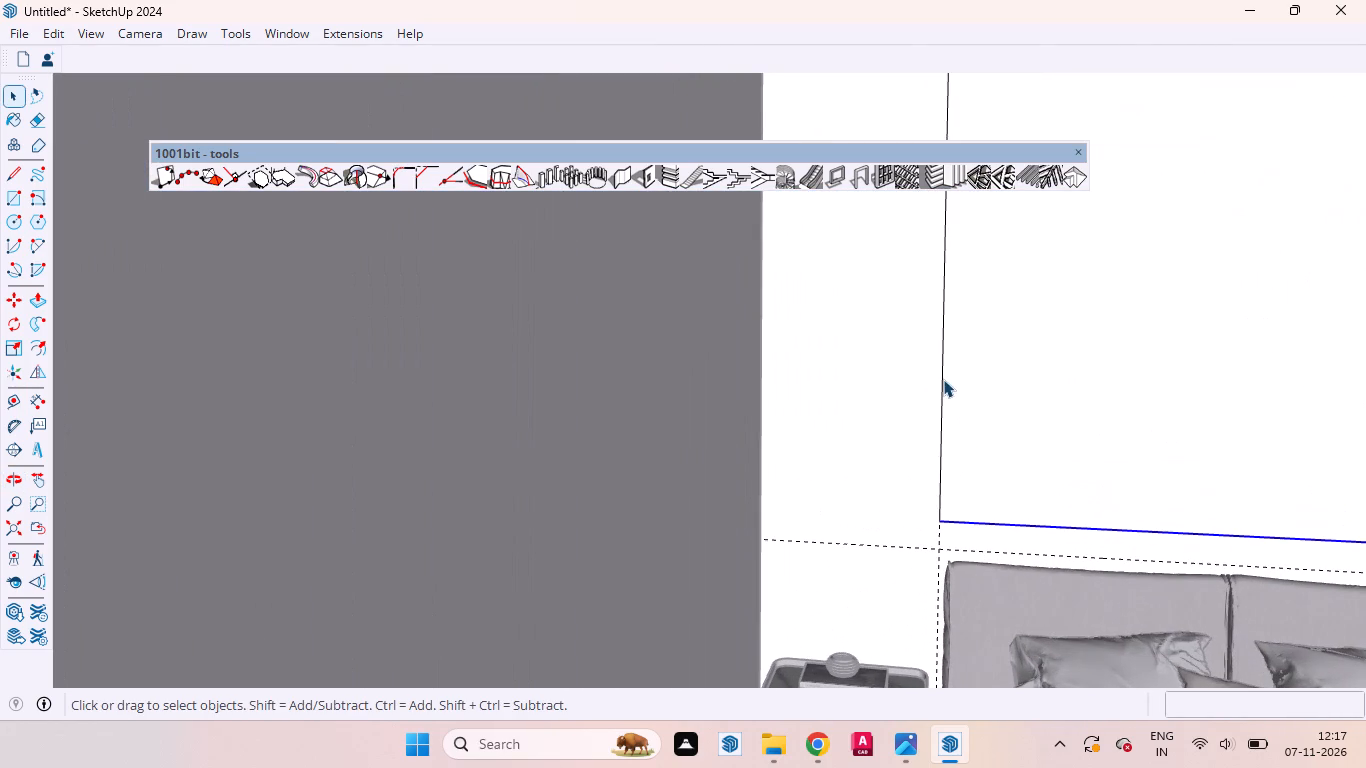
left_click(943, 379)
scroll(939, 421, "down", 3)
scroll(939, 421, "up", 1)
scroll(939, 421, "down", 13)
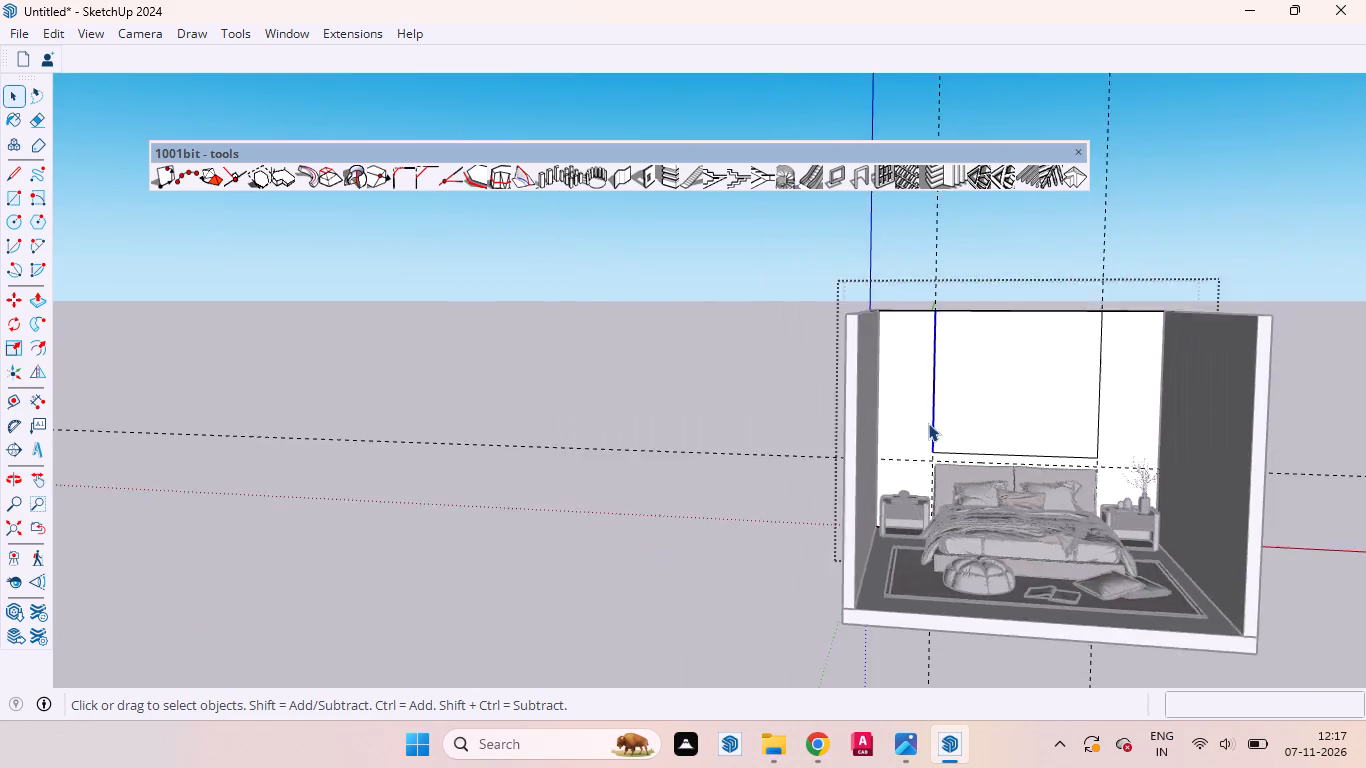
scroll(928, 423, "down", 3)
middle_click_drag(973, 423, 956, 398)
scroll(898, 475, "up", 12)
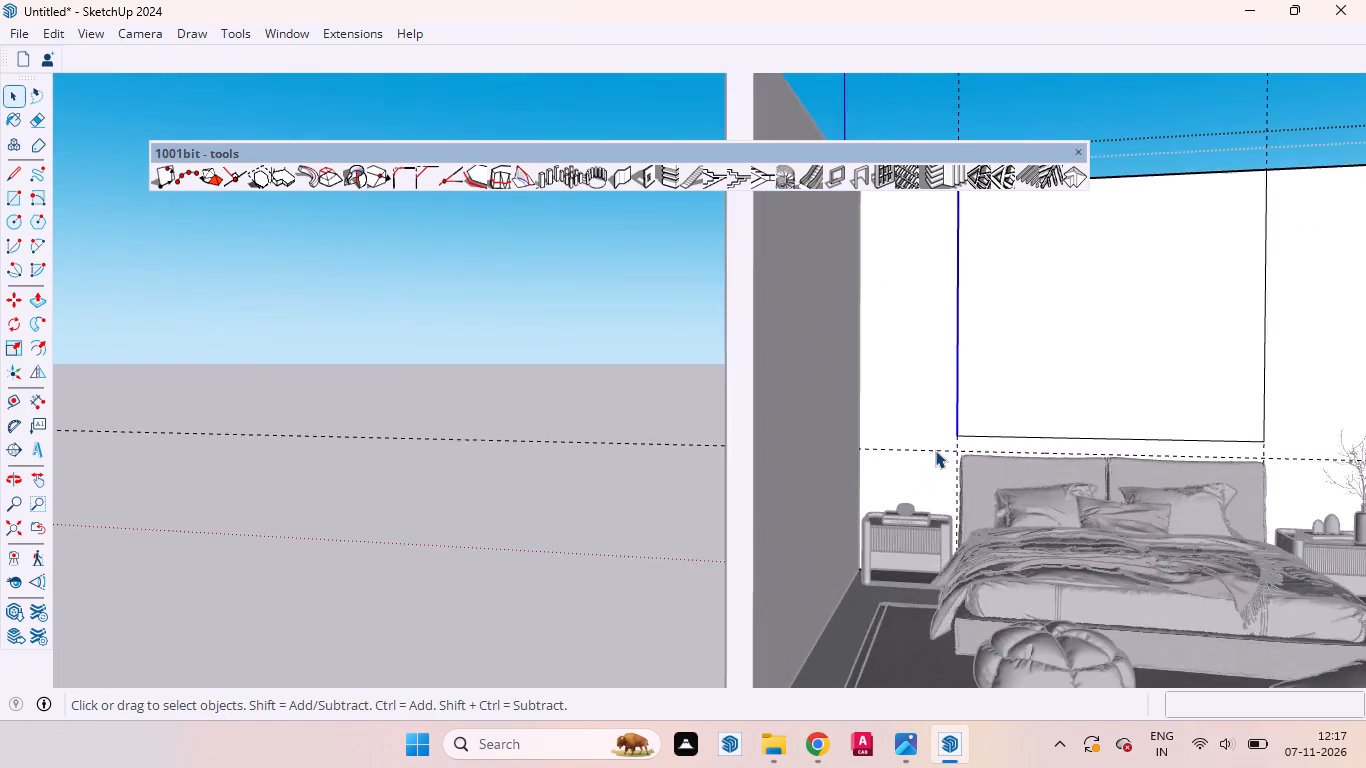
scroll(935, 450, "up", 3)
scroll(937, 456, "down", 1)
scroll(937, 456, "up", 5)
key("r")
scroll(992, 442, "up", 6)
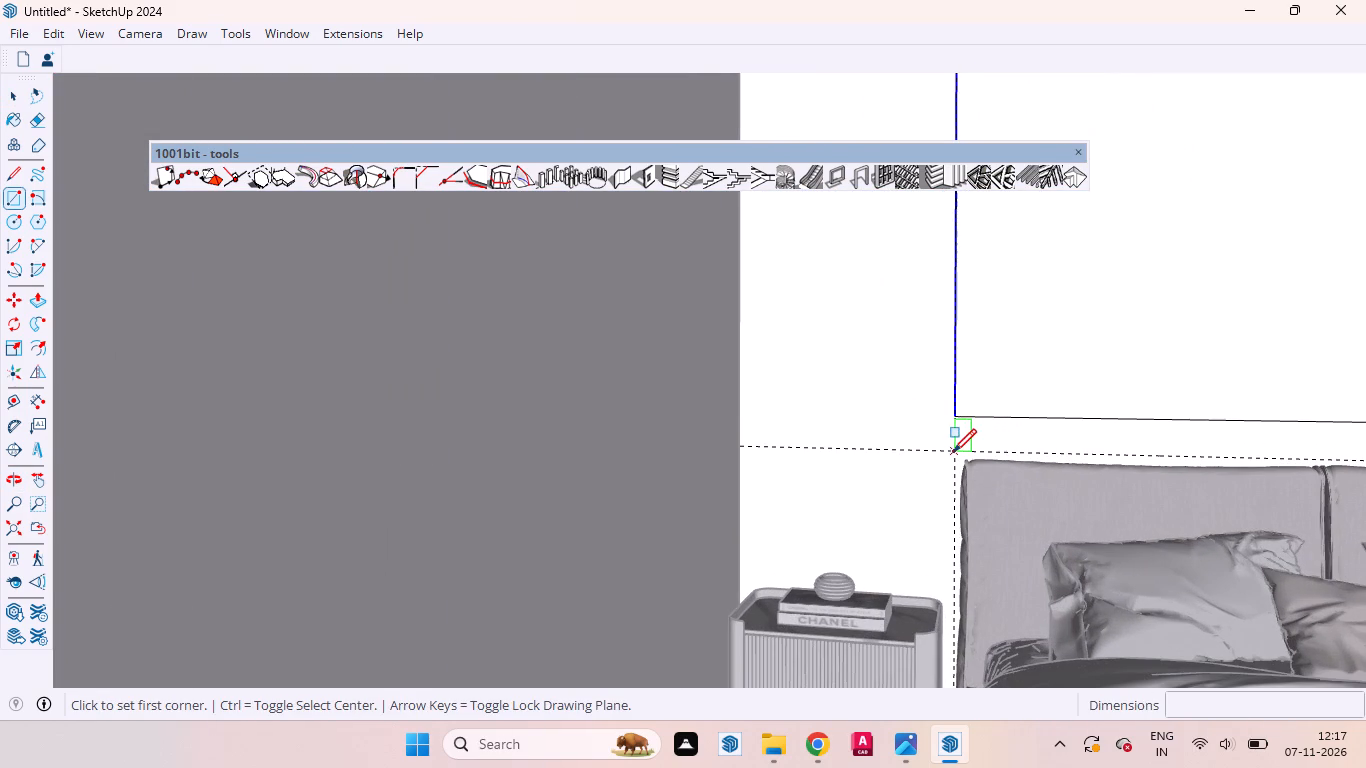
left_click(953, 452)
scroll(835, 435, "down", 10)
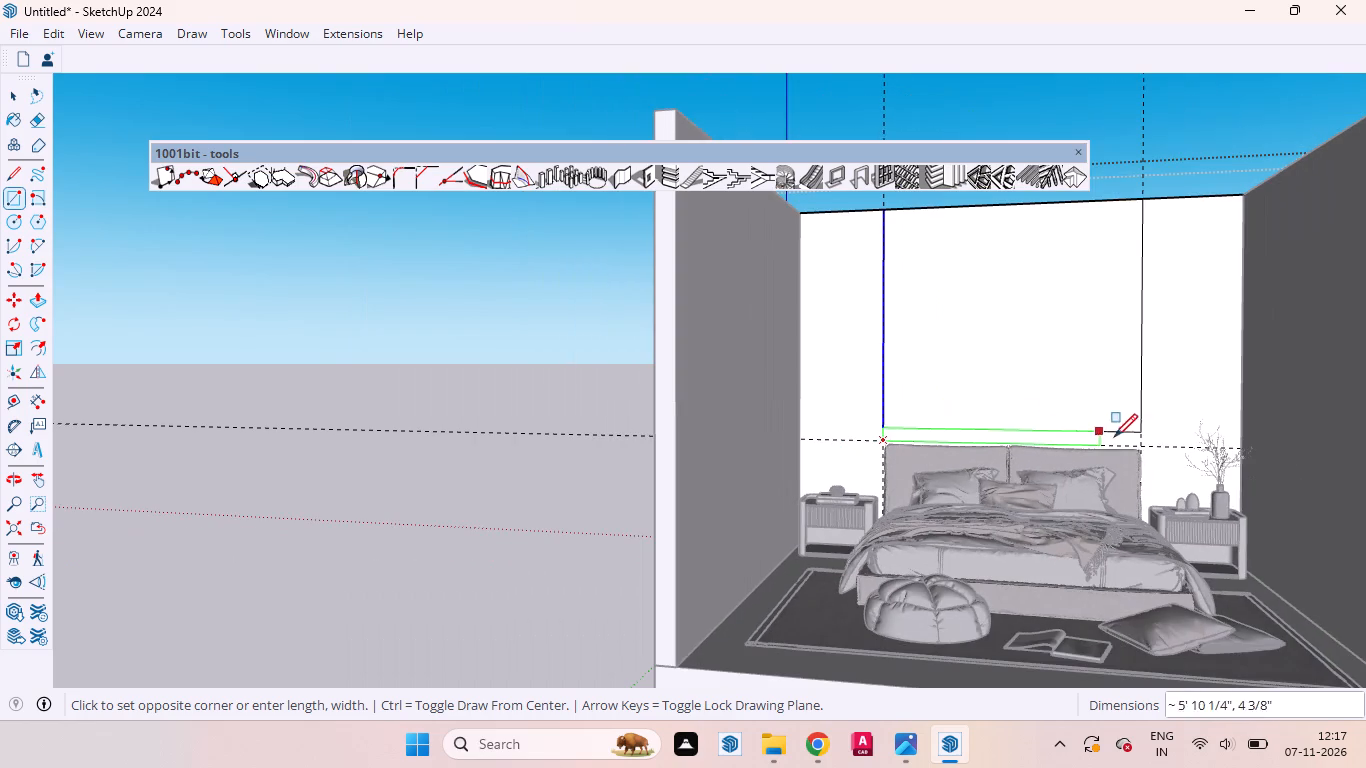
scroll(1120, 452, "up", 14)
middle_click_drag(1134, 534, 998, 767)
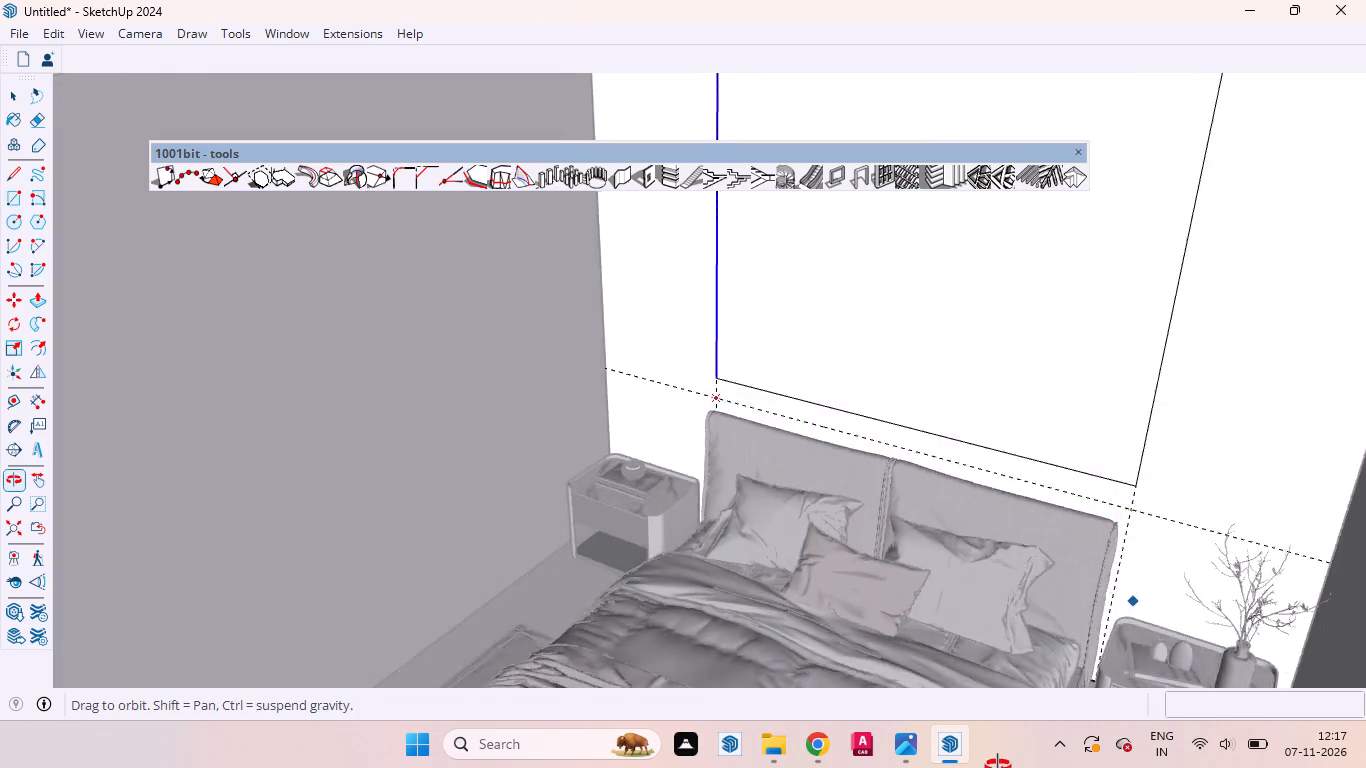
middle_click_drag(998, 767, 995, 767)
scroll(1088, 649, "up", 5)
scroll(950, 271, "down", 9)
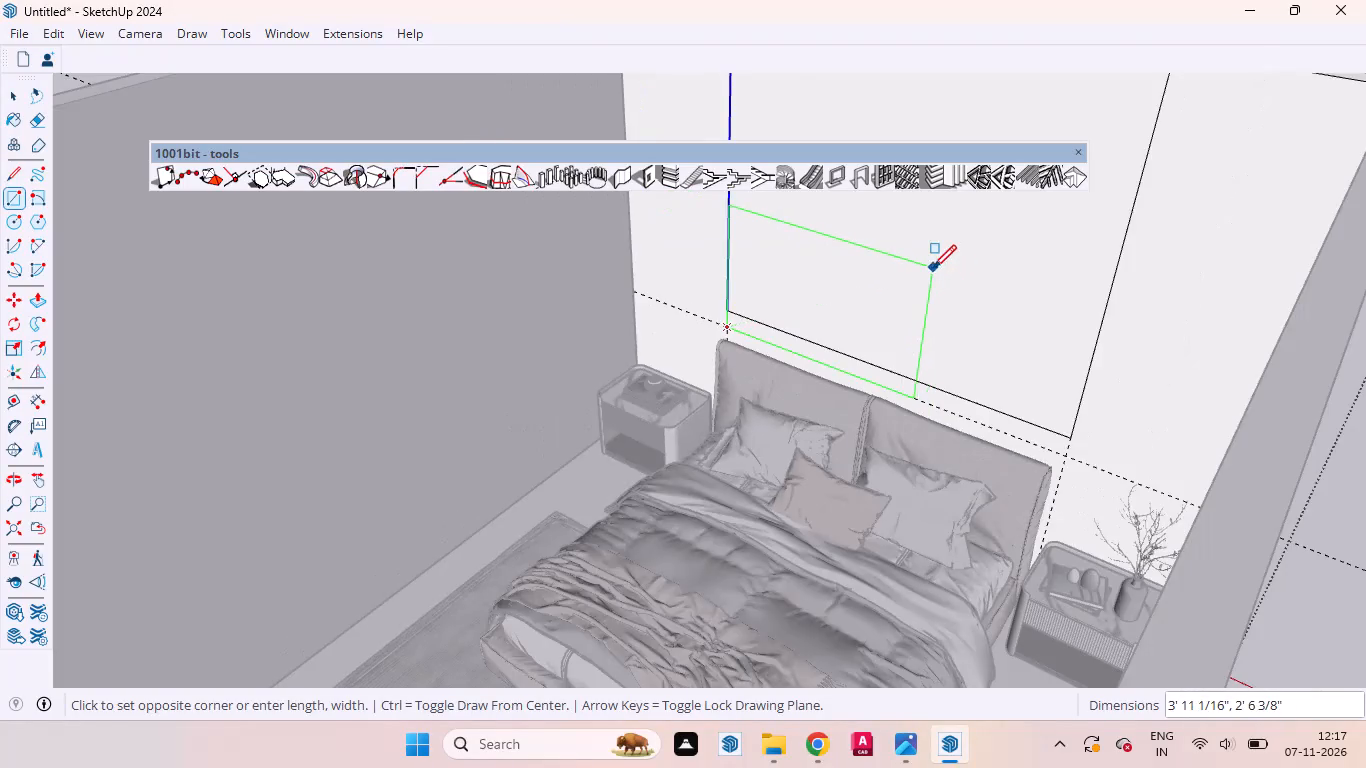
scroll(933, 268, "down", 1)
middle_click_drag(994, 396, 1203, 739)
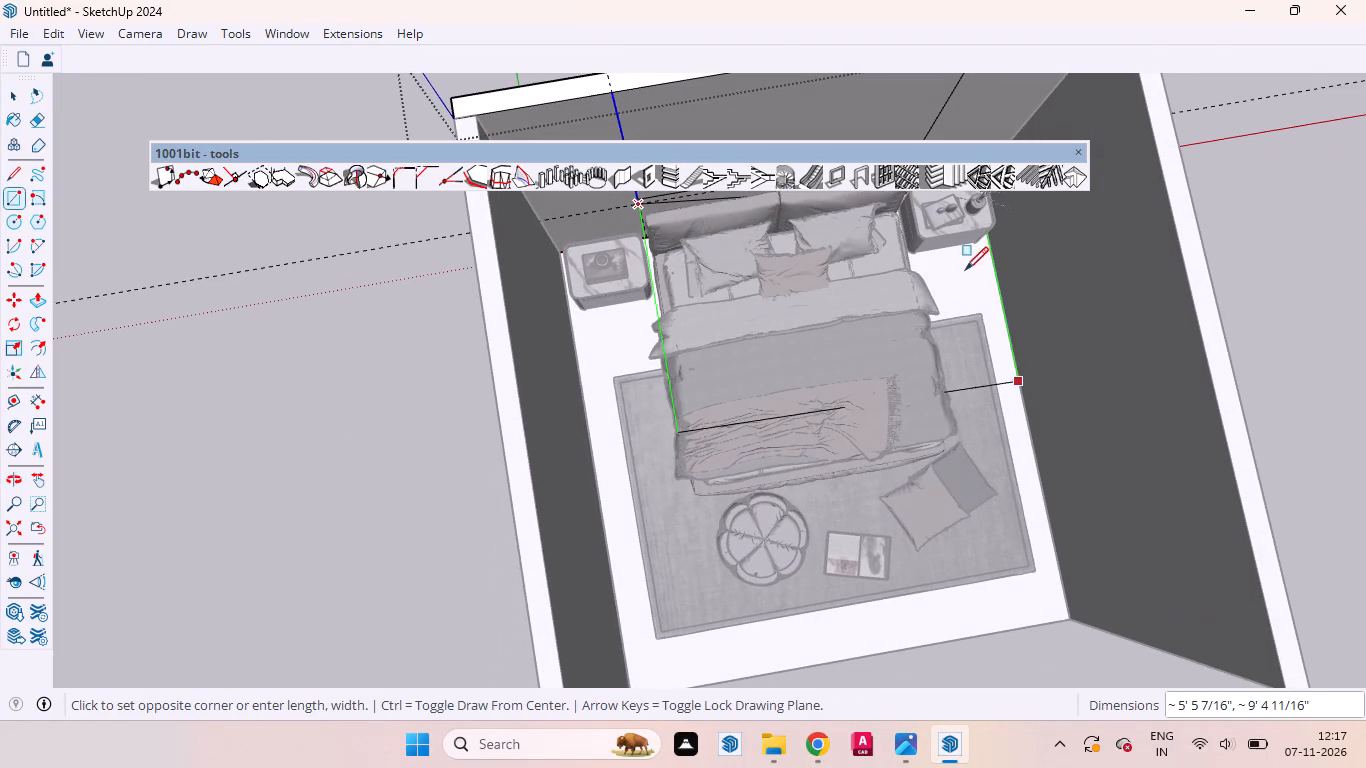
scroll(941, 467, "down", 5)
scroll(925, 566, "down", 10)
scroll(916, 381, "up", 7)
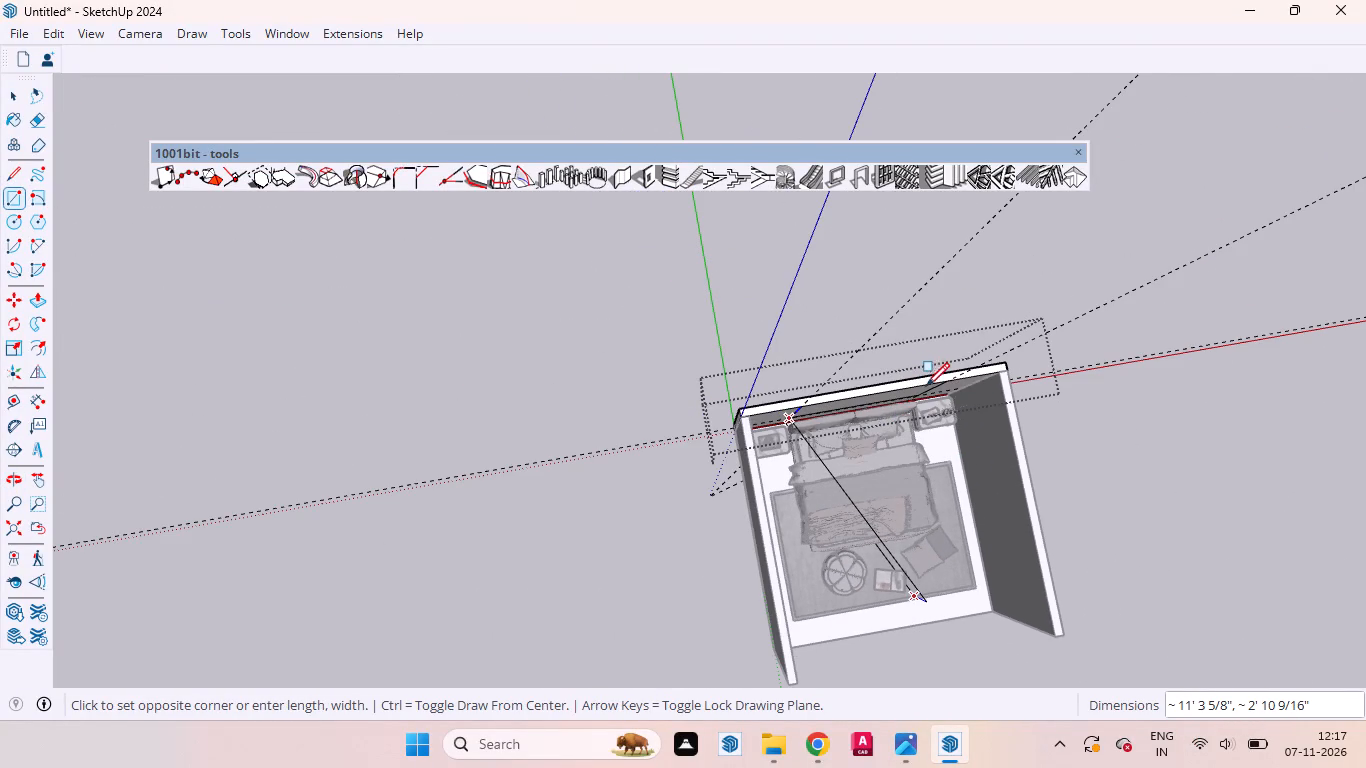
scroll(926, 386, "up", 3)
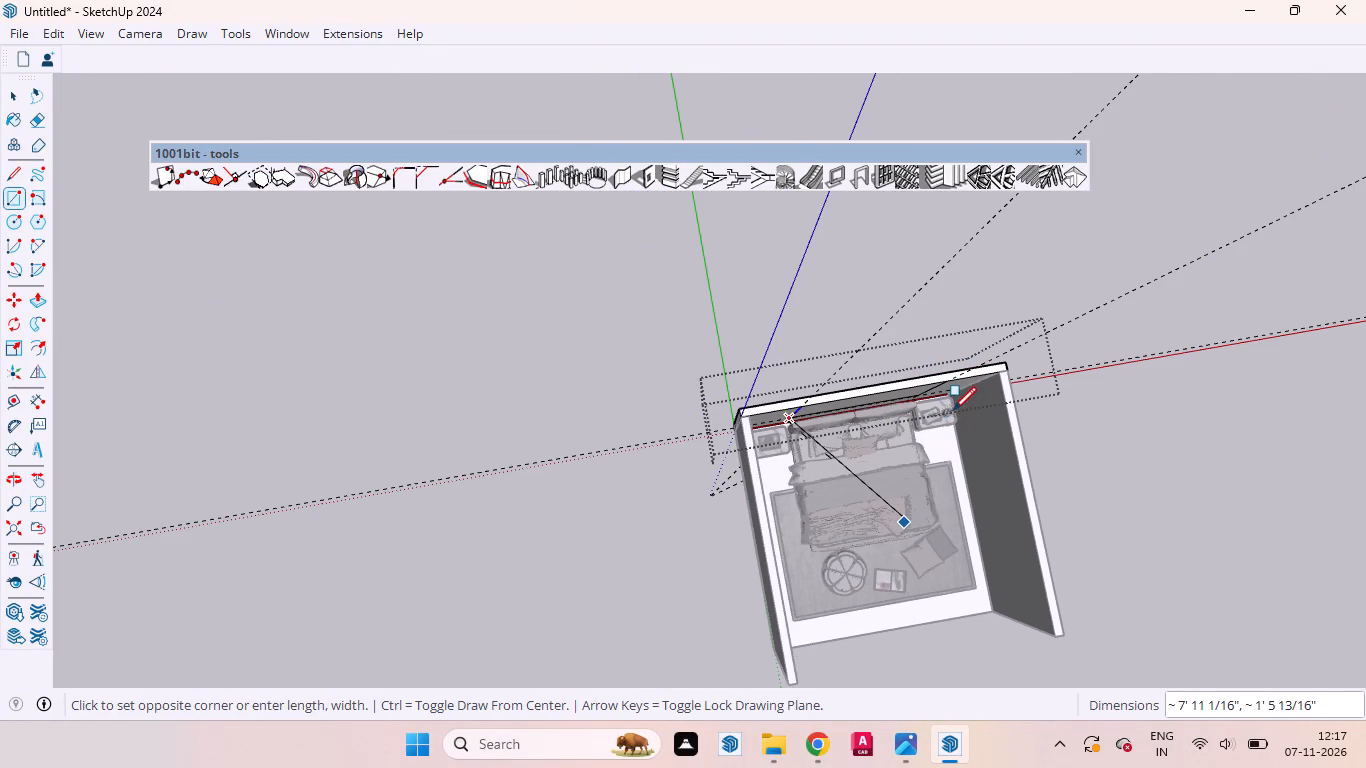
scroll(896, 397, "up", 20)
scroll(896, 397, "up", 3)
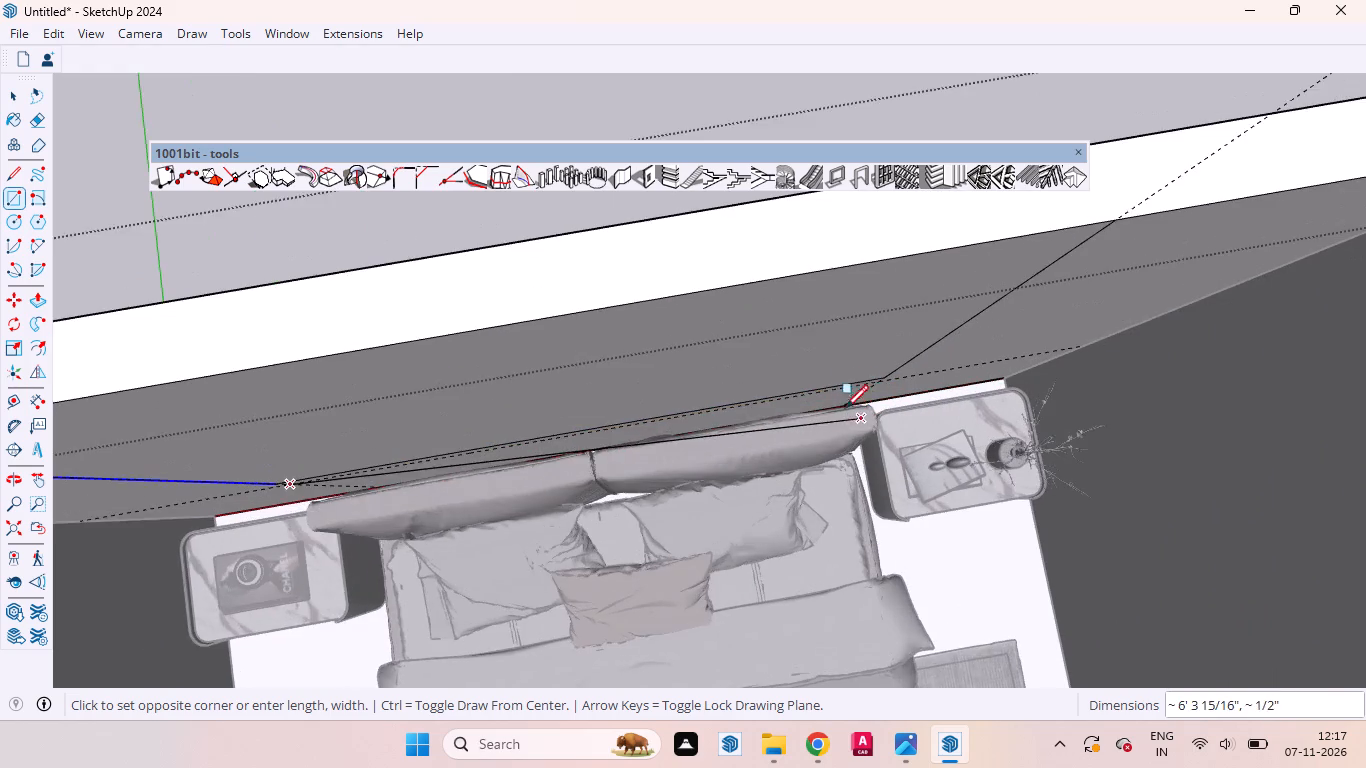
scroll(845, 408, "up", 7)
scroll(867, 394, "down", 1)
scroll(867, 394, "up", 1)
scroll(867, 394, "down", 1)
scroll(872, 415, "up", 5)
middle_click_drag(870, 412, 462, 385)
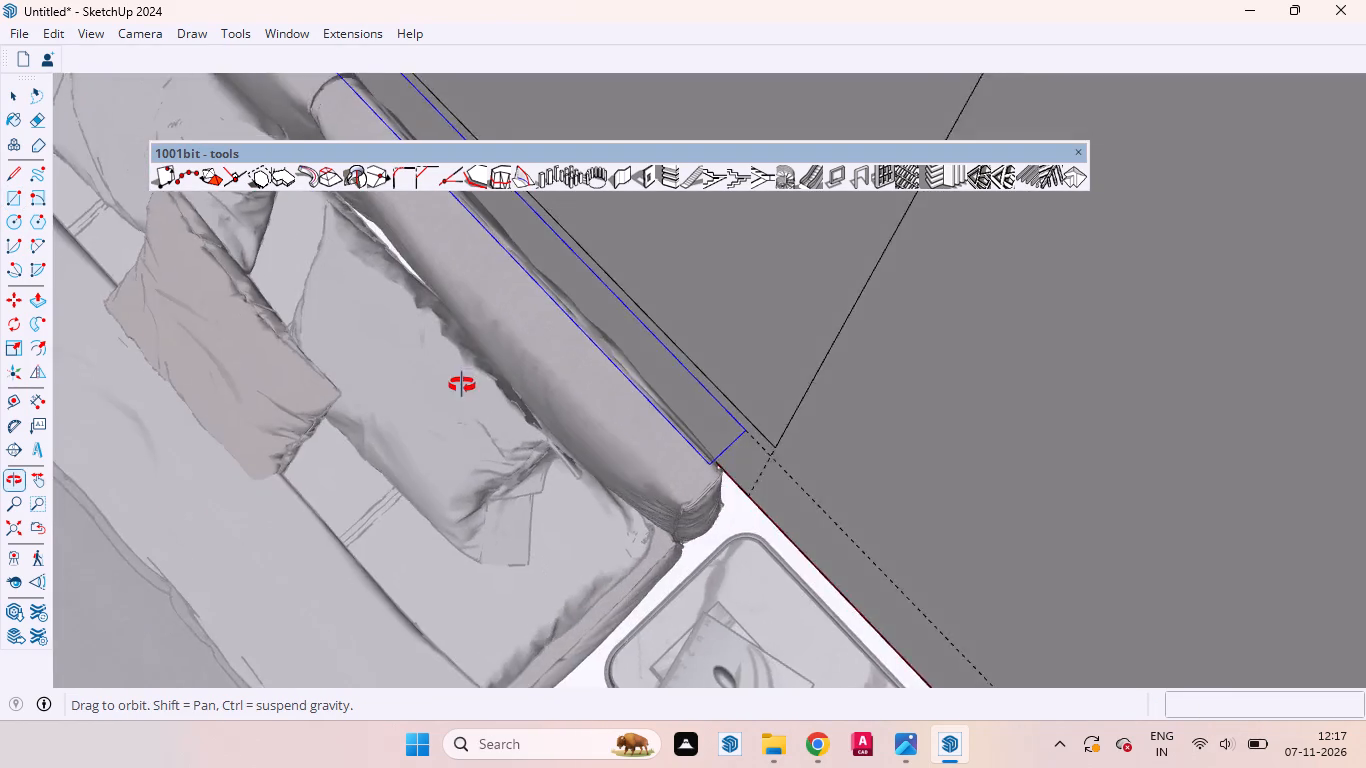
middle_click_drag(462, 385, 533, 390)
scroll(528, 388, "up", 1)
scroll(839, 436, "up", 2)
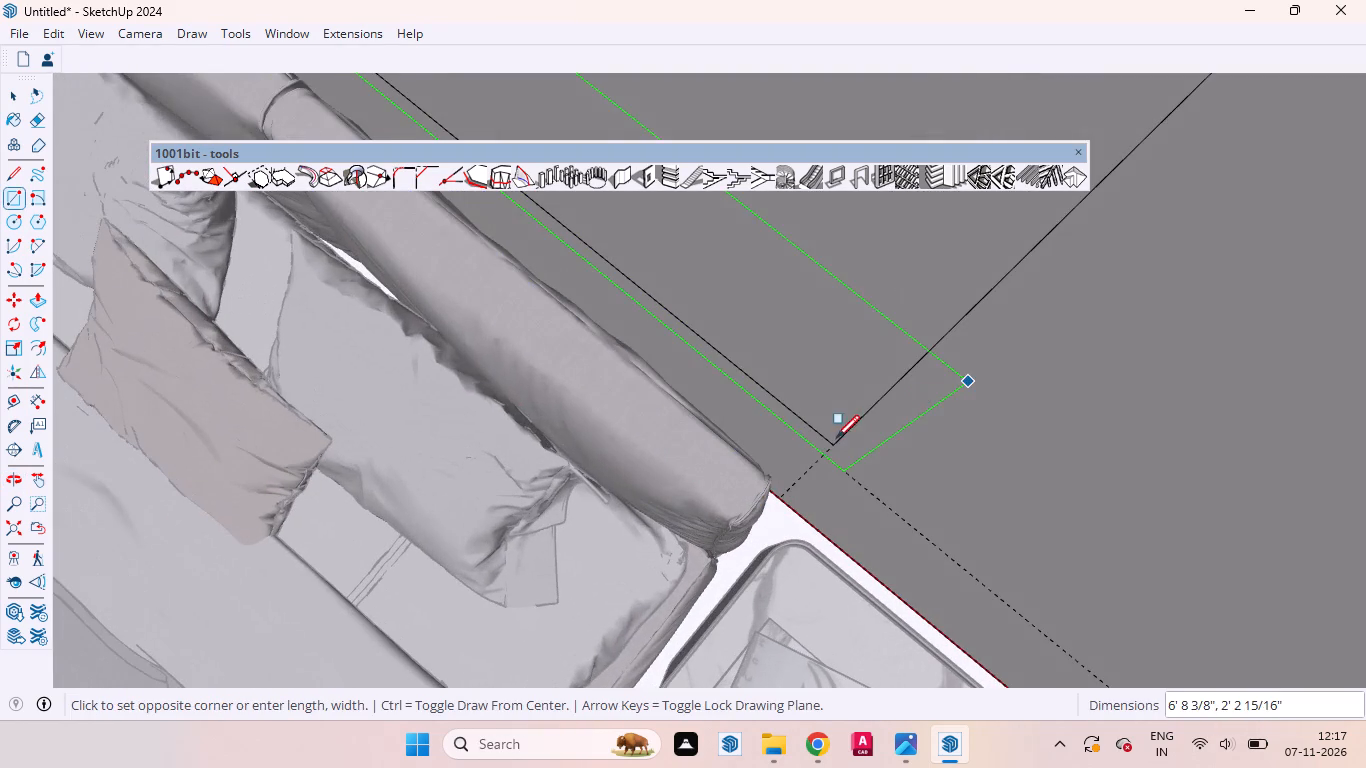
scroll(836, 438, "up", 20)
scroll(836, 438, "up", 9)
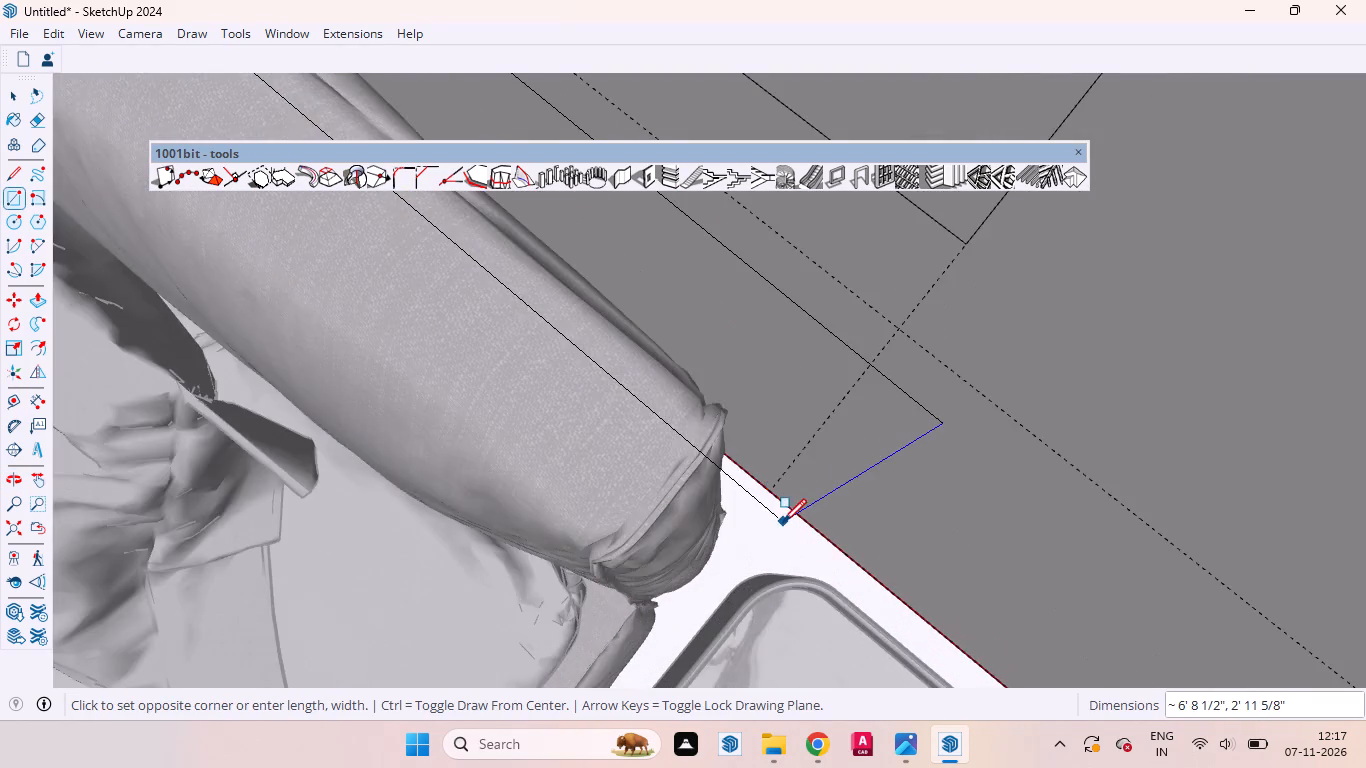
scroll(783, 522, "up", 7)
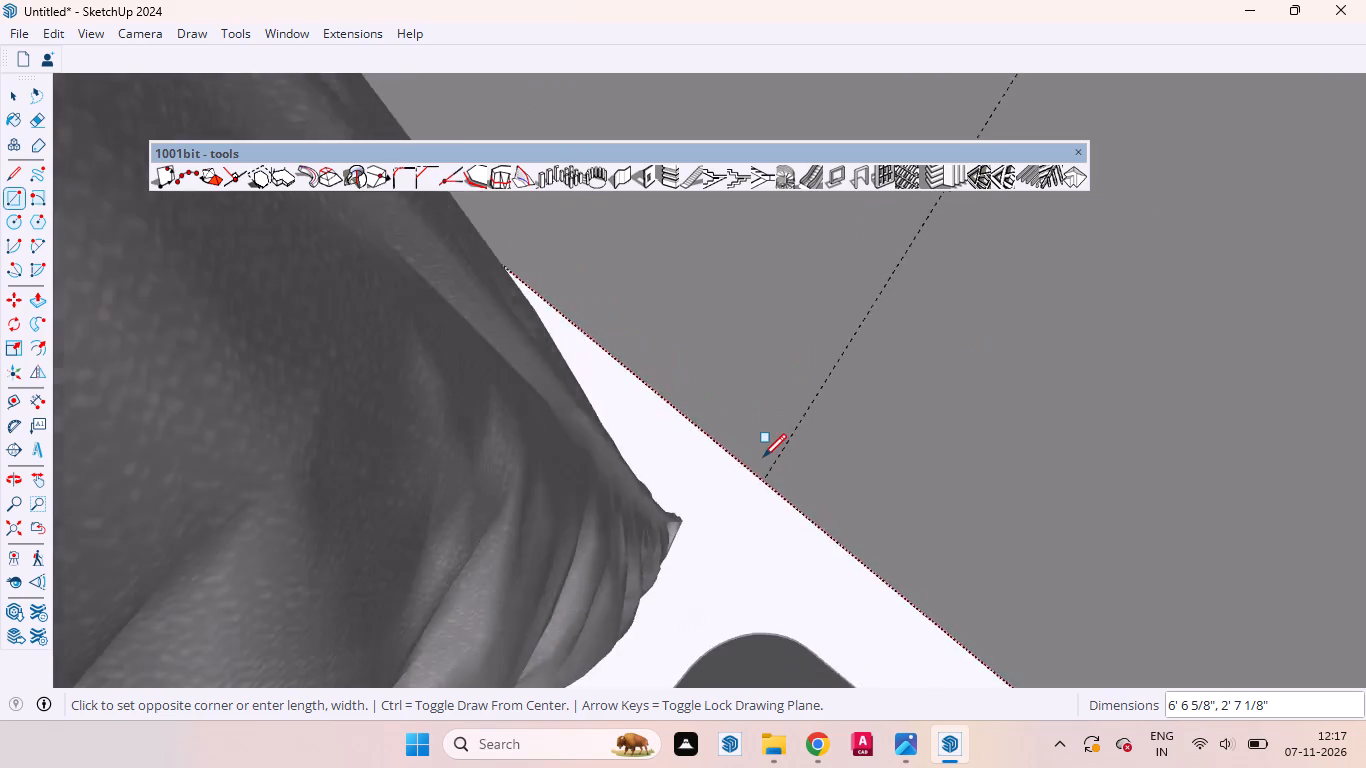
scroll(763, 457, "up", 3)
scroll(764, 461, "down", 1)
scroll(764, 461, "up", 13)
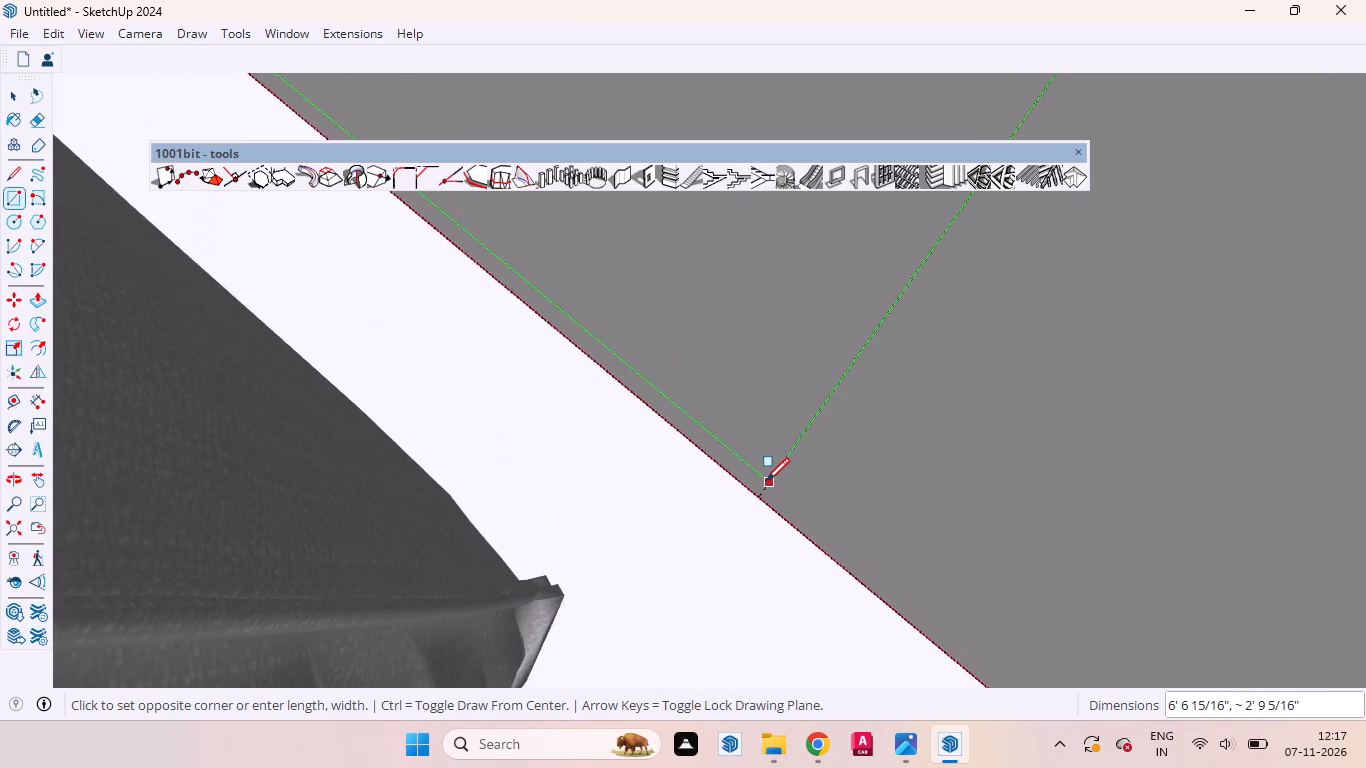
left_click(759, 493)
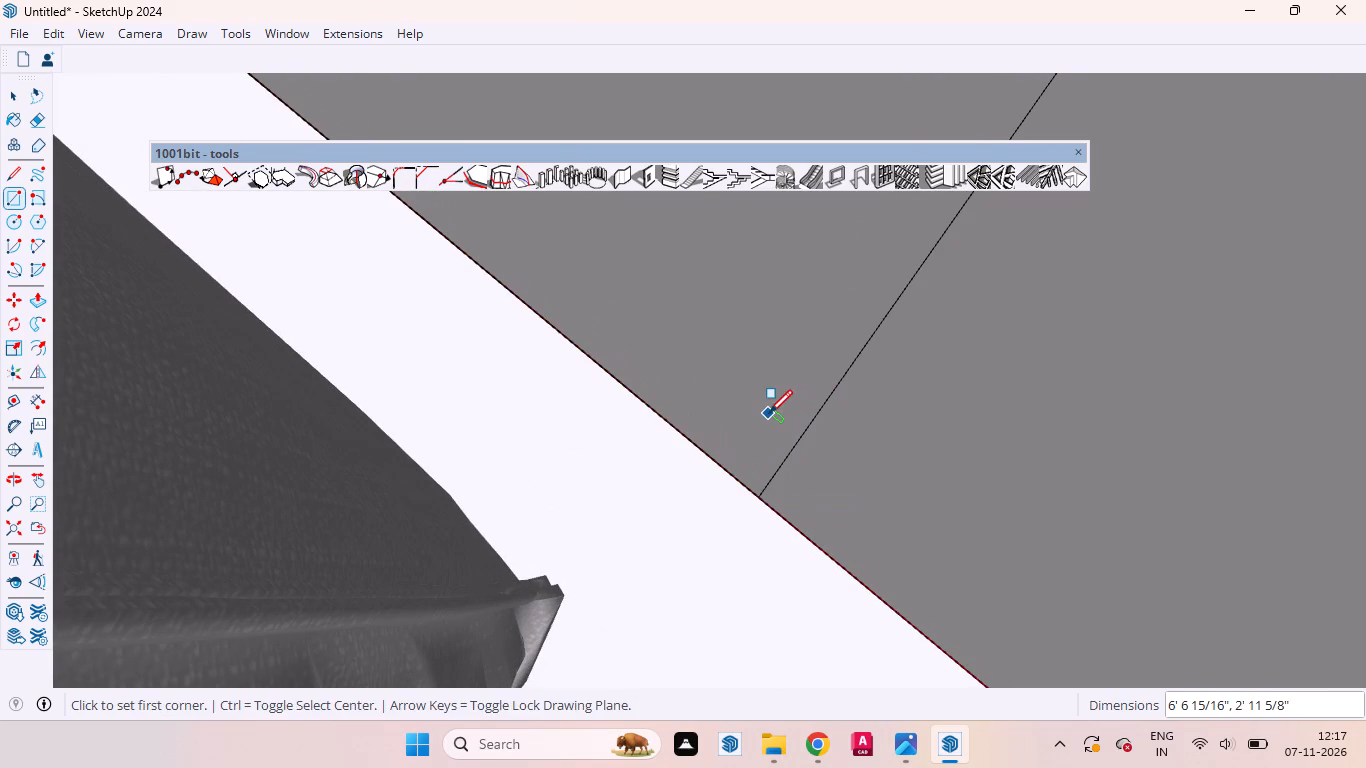
Examine the new rectangle behind the headboard and the panel above it, selecting each face to check its extent.
key("space")
left_click(743, 374)
left_click(771, 317)
scroll(911, 367, "down", 3)
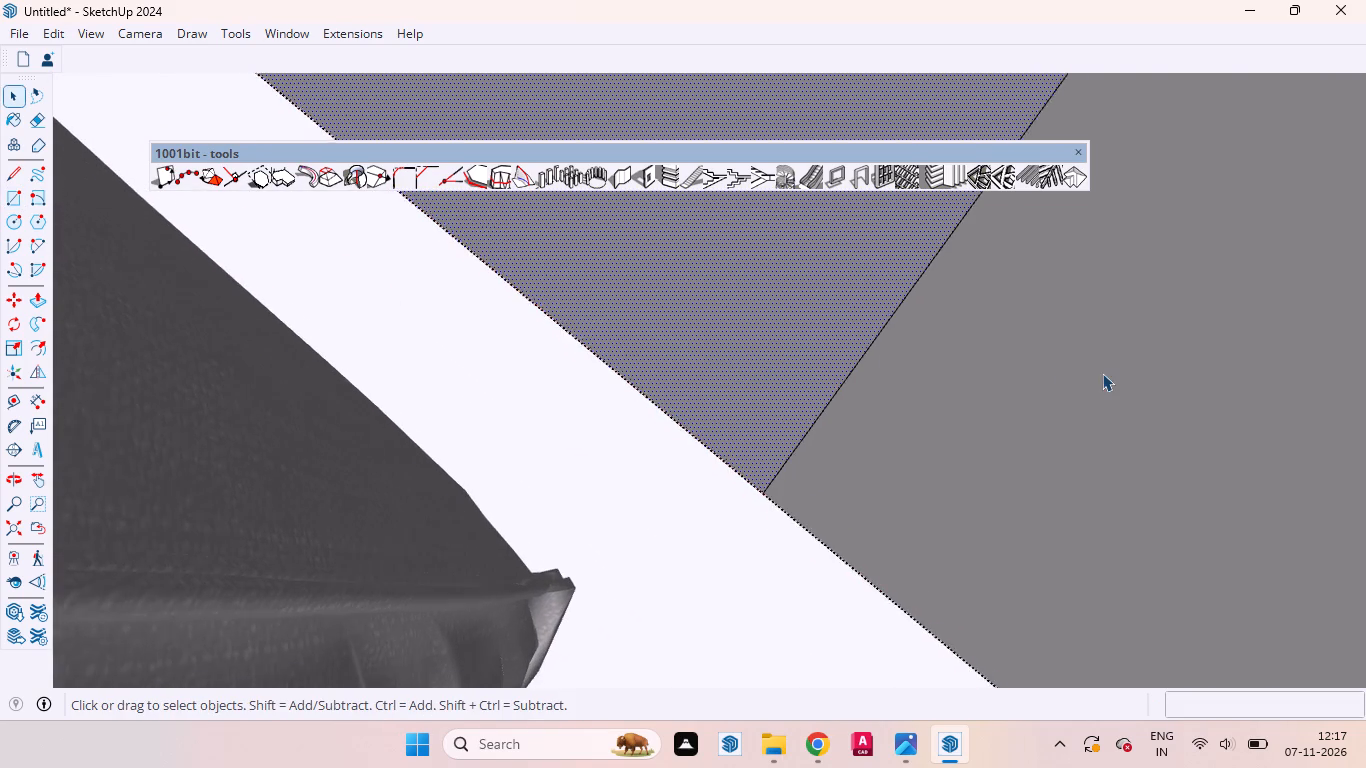
scroll(1102, 373, "down", 19)
scroll(993, 414, "up", 1)
scroll(993, 414, "down", 20)
scroll(993, 414, "down", 1)
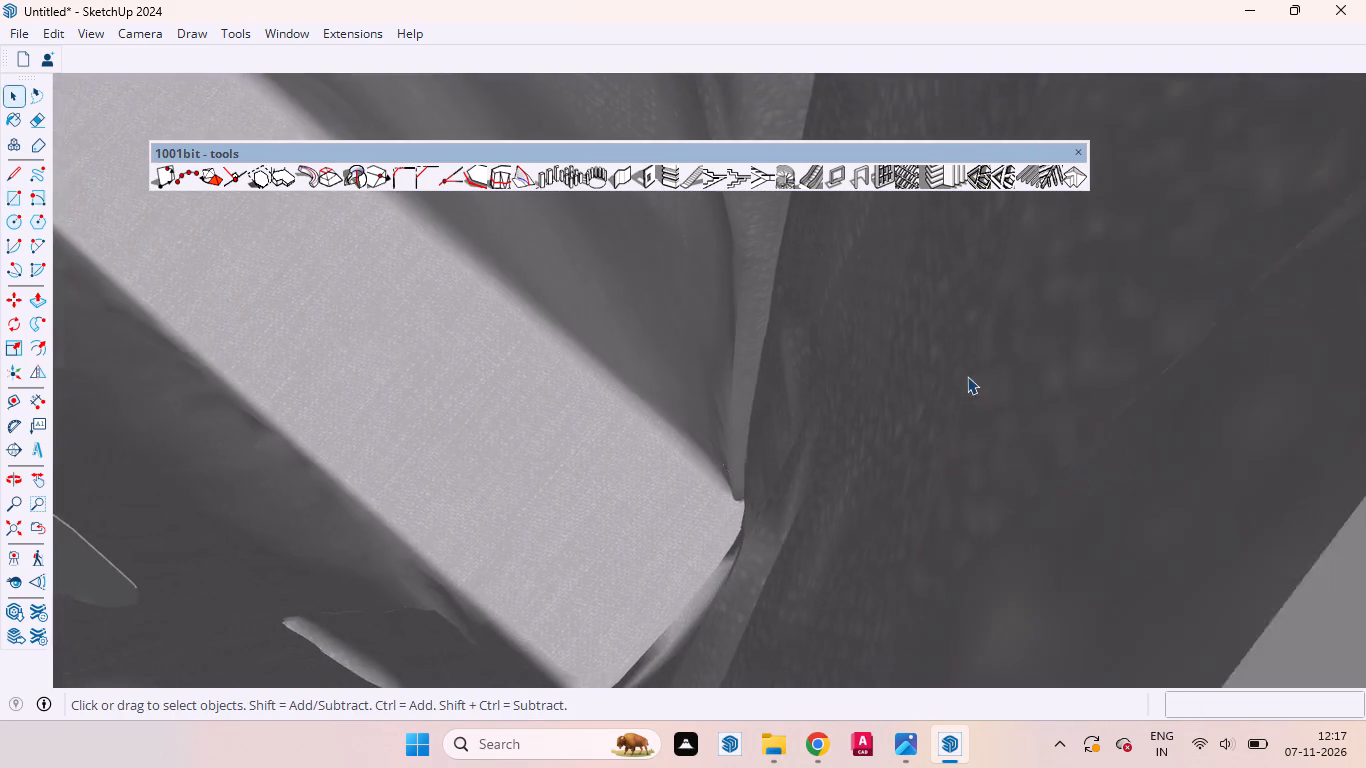
scroll(967, 376, "down", 20)
scroll(967, 376, "down", 1)
scroll(665, 188, "up", 1)
scroll(660, 190, "down", 5)
scroll(741, 246, "down", 15)
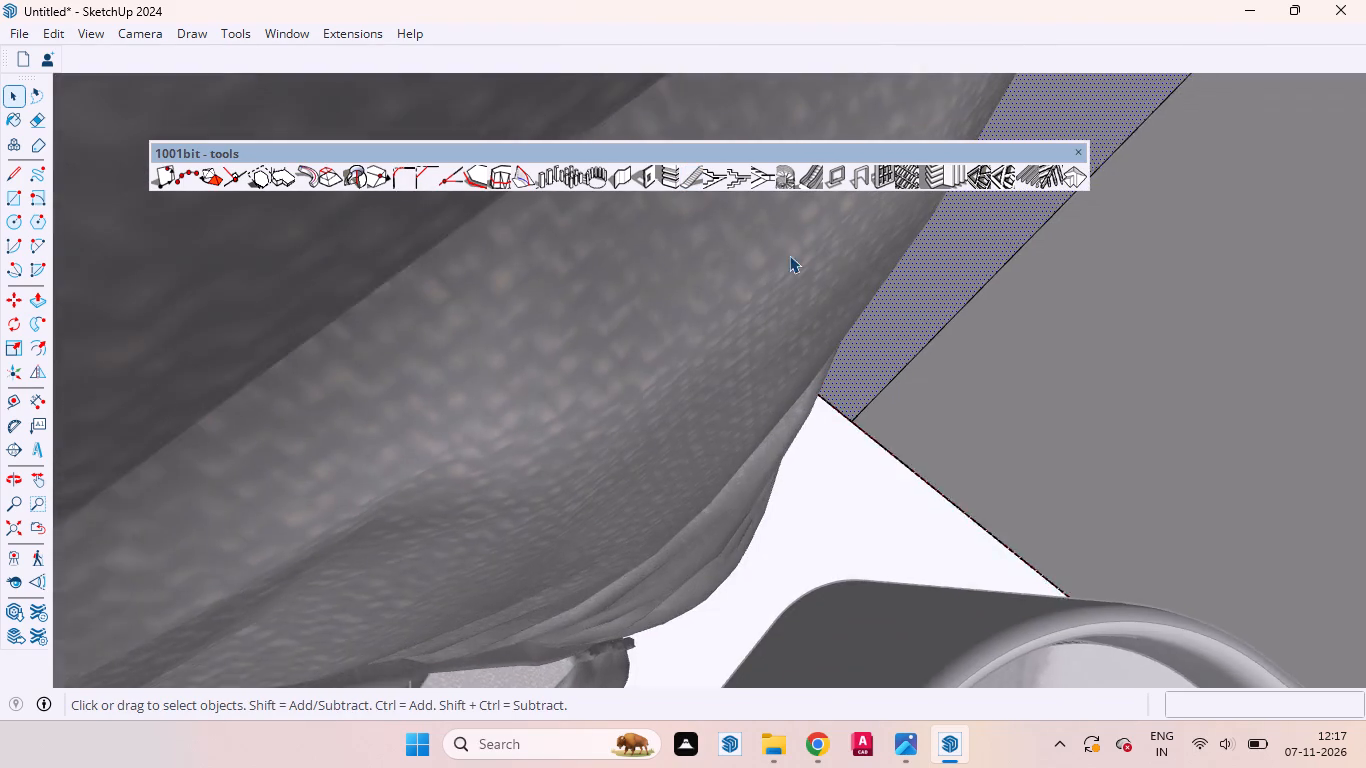
scroll(789, 255, "down", 4)
scroll(818, 263, "up", 1)
scroll(878, 311, "down", 20)
scroll(878, 311, "down", 11)
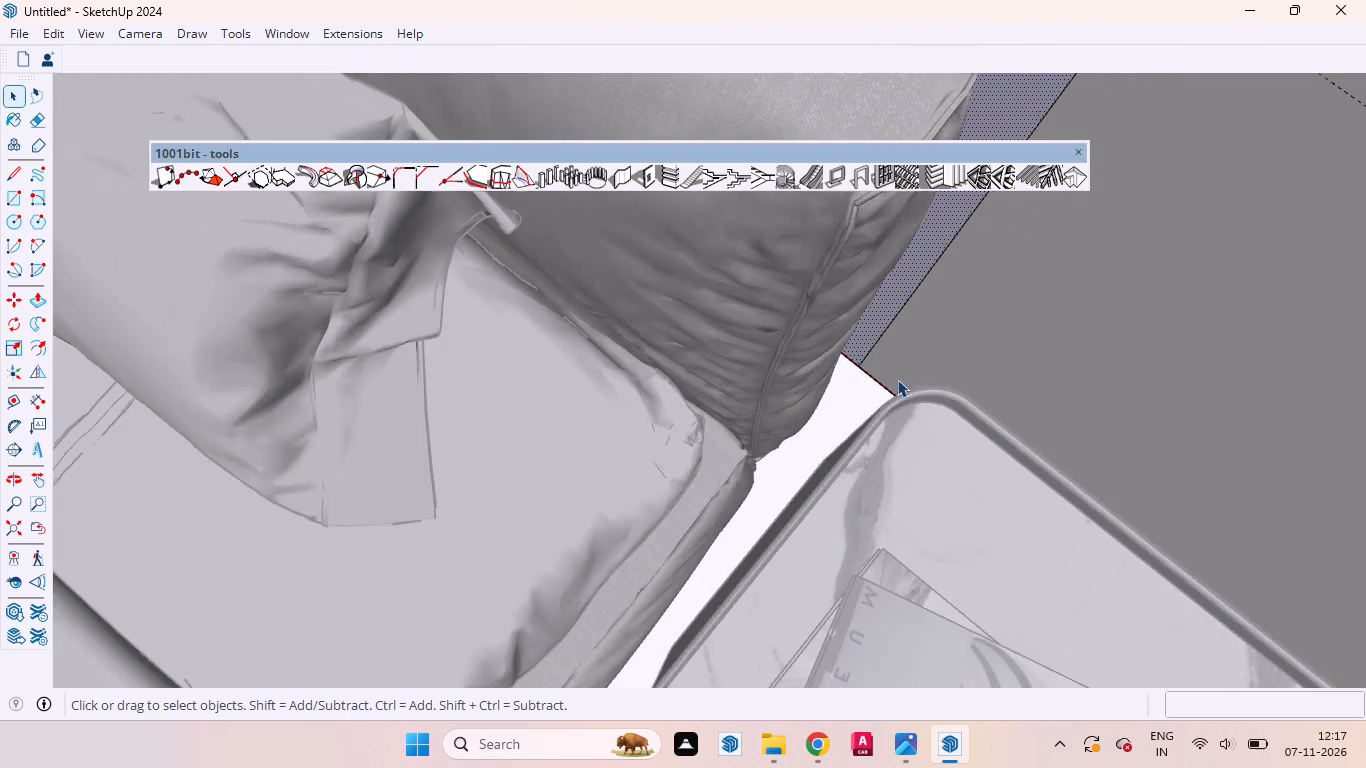
scroll(897, 379, "down", 20)
scroll(897, 379, "down", 10)
scroll(888, 360, "up", 1)
scroll(888, 360, "down", 9)
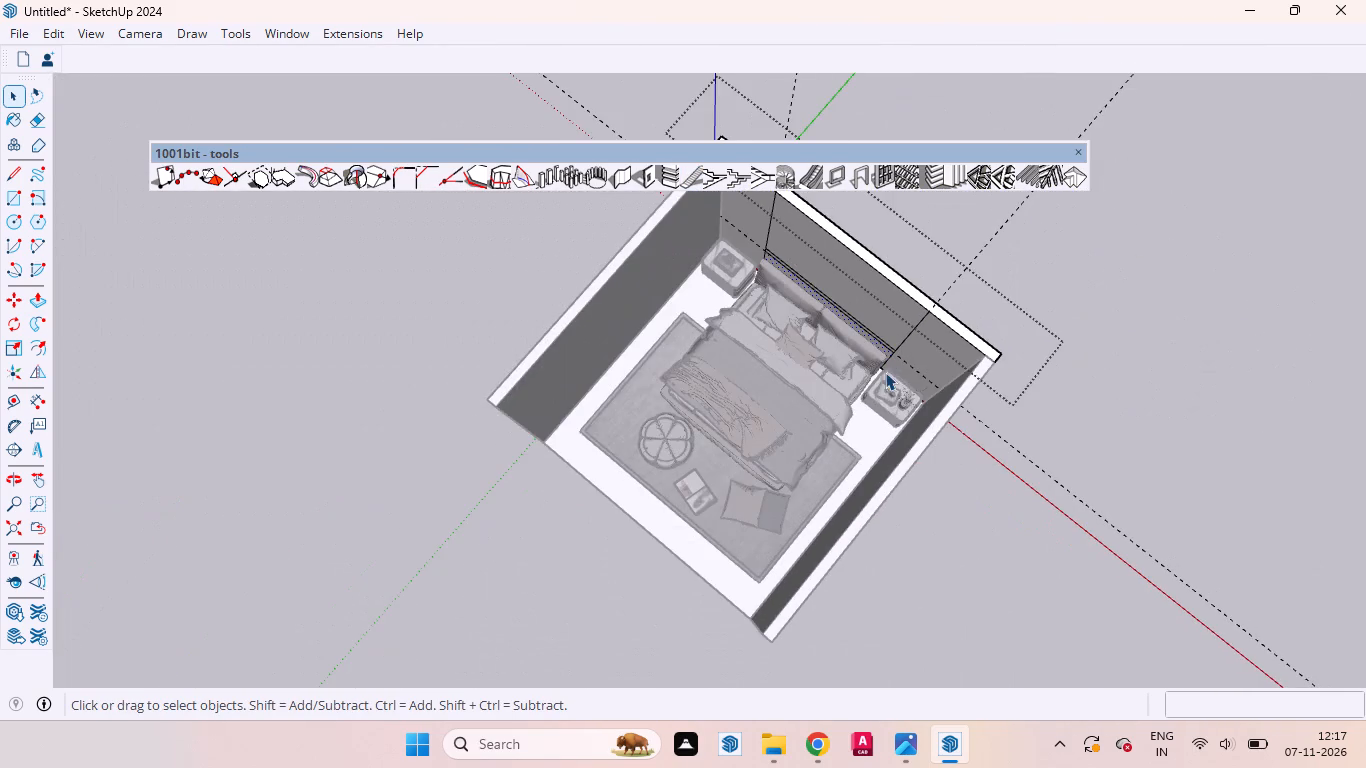
middle_click_drag(867, 363, 1177, 80)
scroll(775, 253, "up", 5)
middle_click_drag(730, 320, 774, 300)
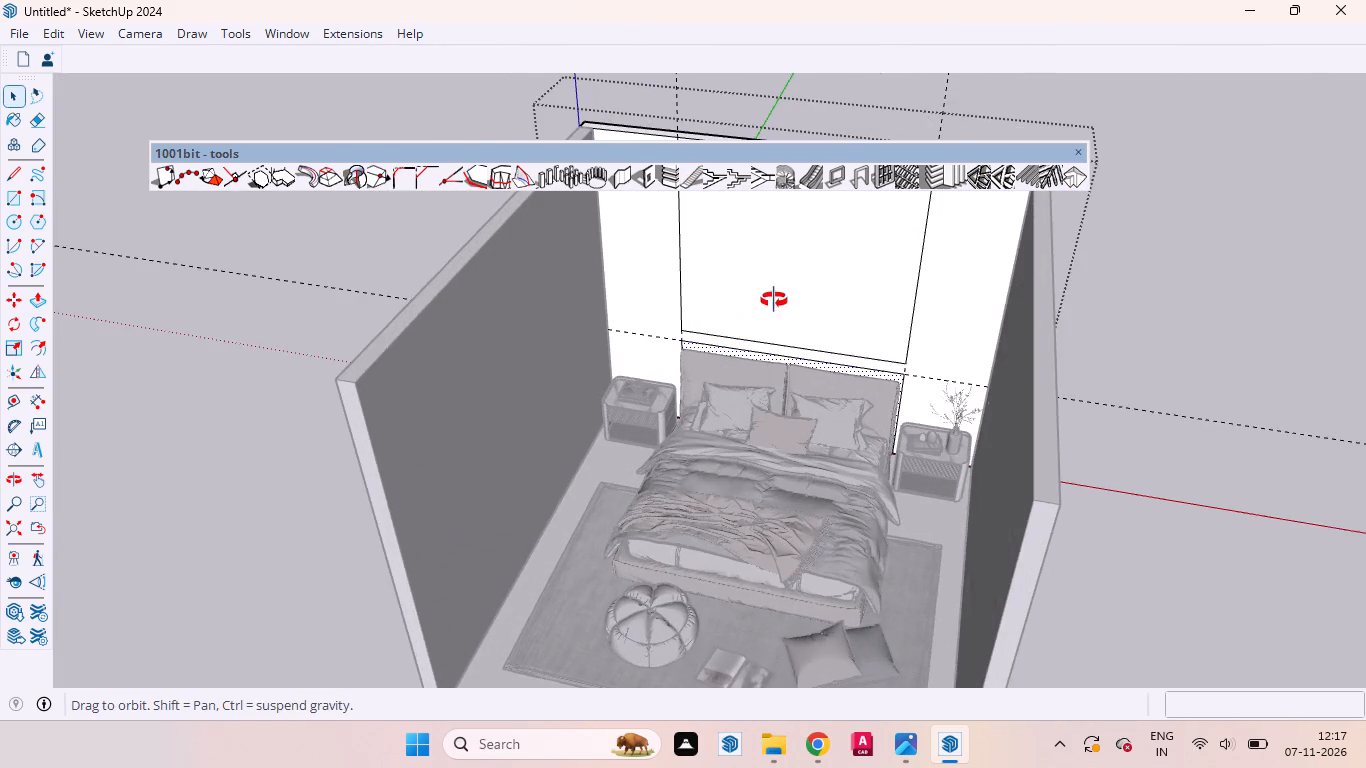
middle_click_drag(774, 300, 823, 199)
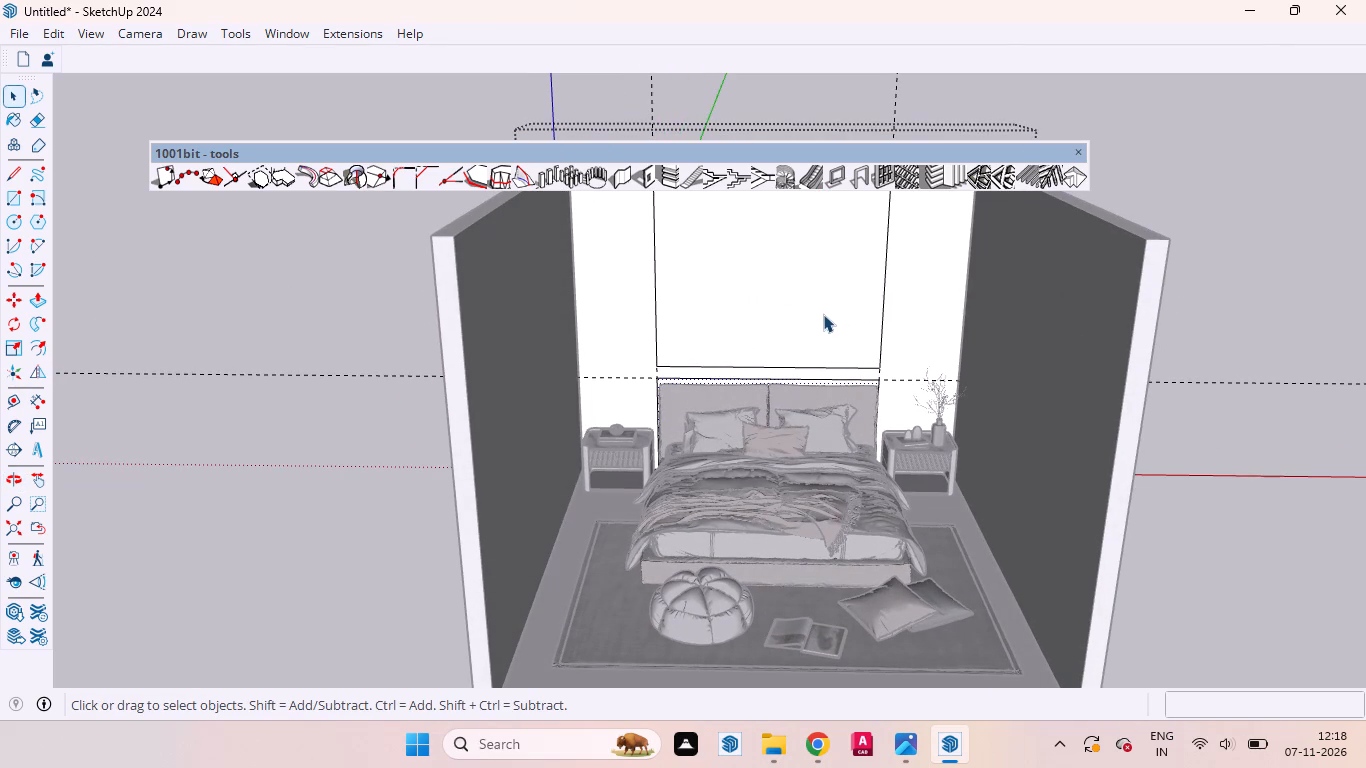
scroll(822, 312, "up", 4)
scroll(833, 369, "down", 4)
scroll(693, 334, "up", 4)
left_click(694, 331)
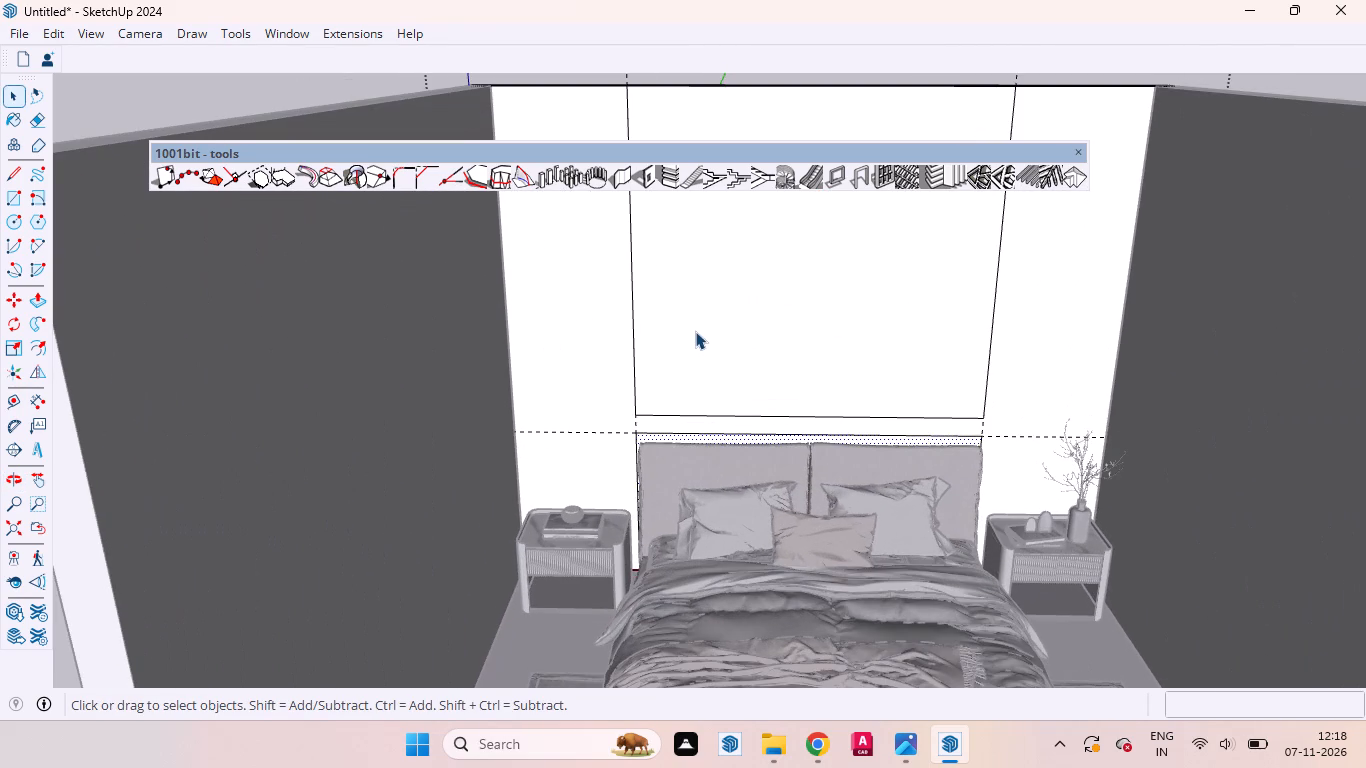
Copy the headboard rectangle's left vertical edge 2" outward along the back wall, towards the nightstand with the books.
scroll(643, 418, "up", 12)
middle_click_drag(617, 450, 707, 422)
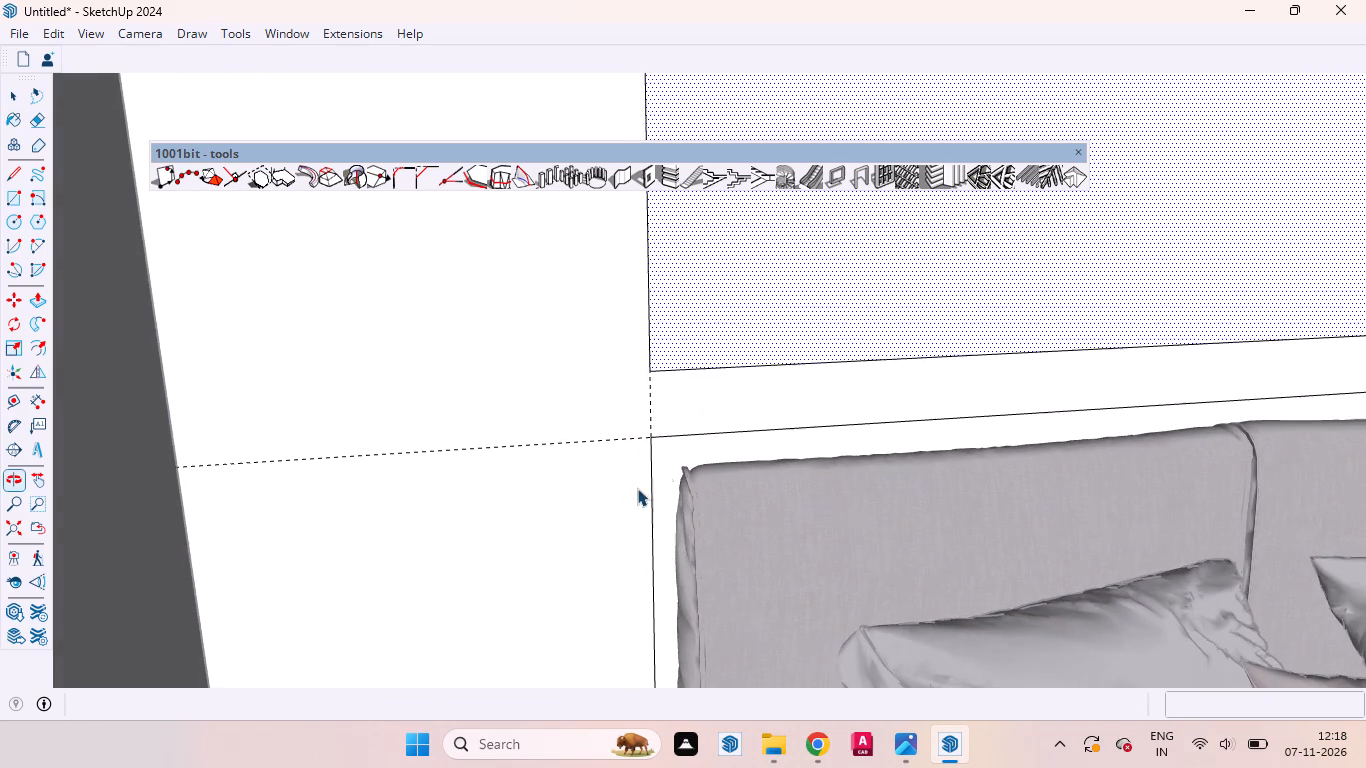
scroll(628, 491, "up", 3)
left_click(661, 470)
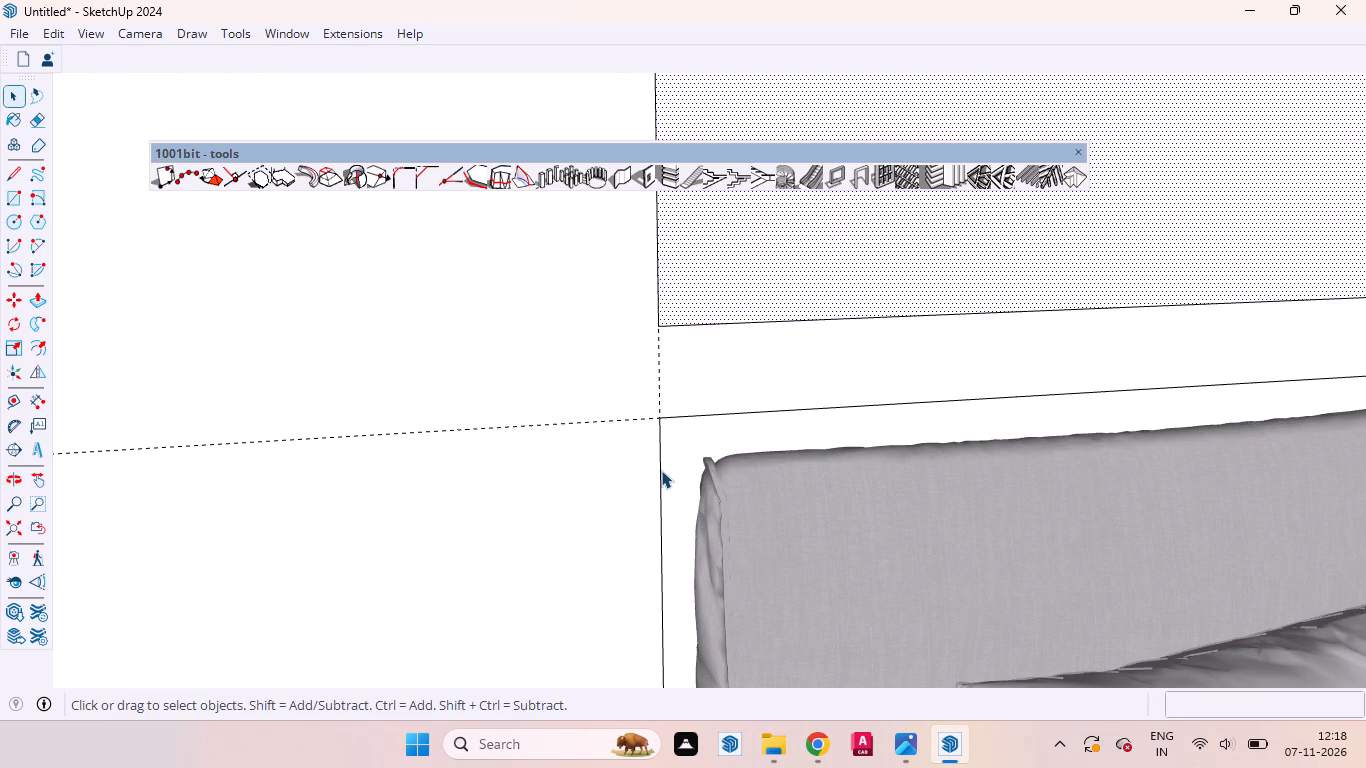
key("m")
left_click(661, 470)
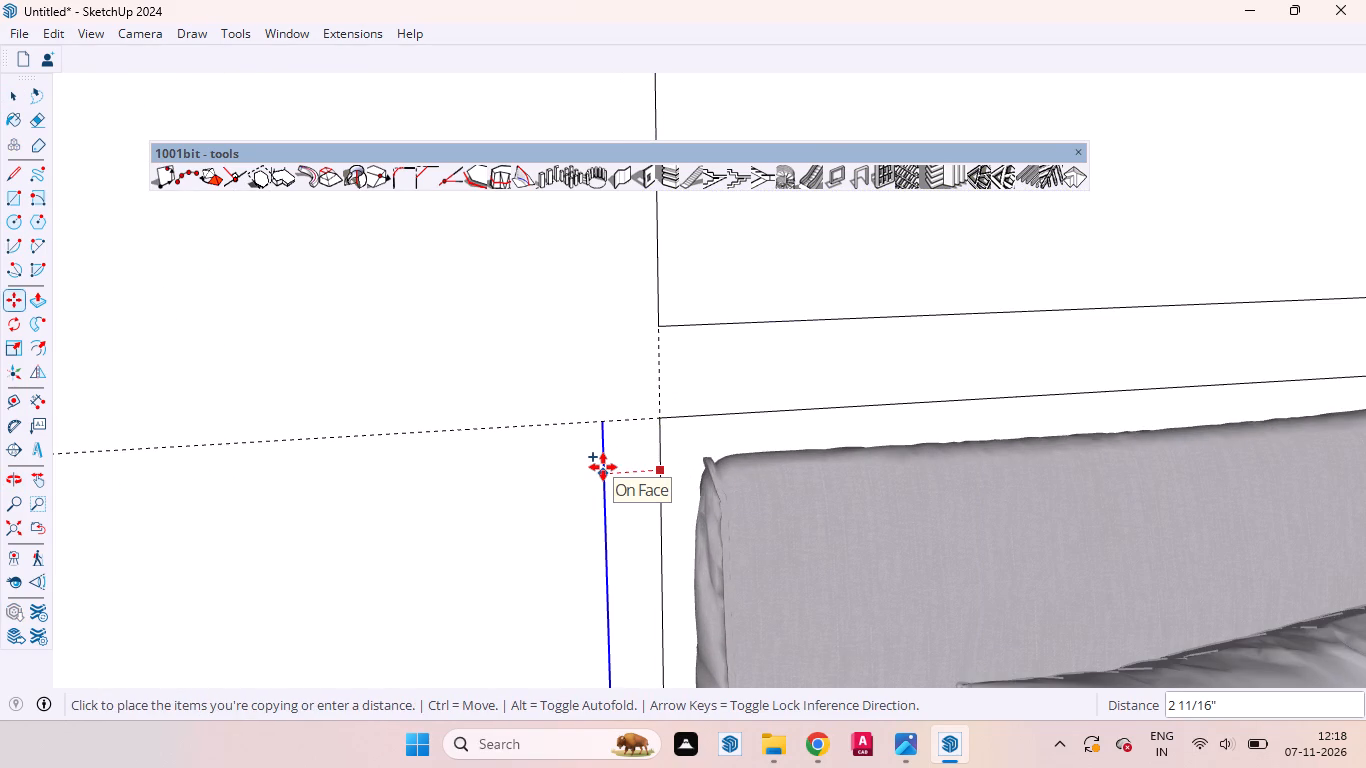
key("2")
key("Return")
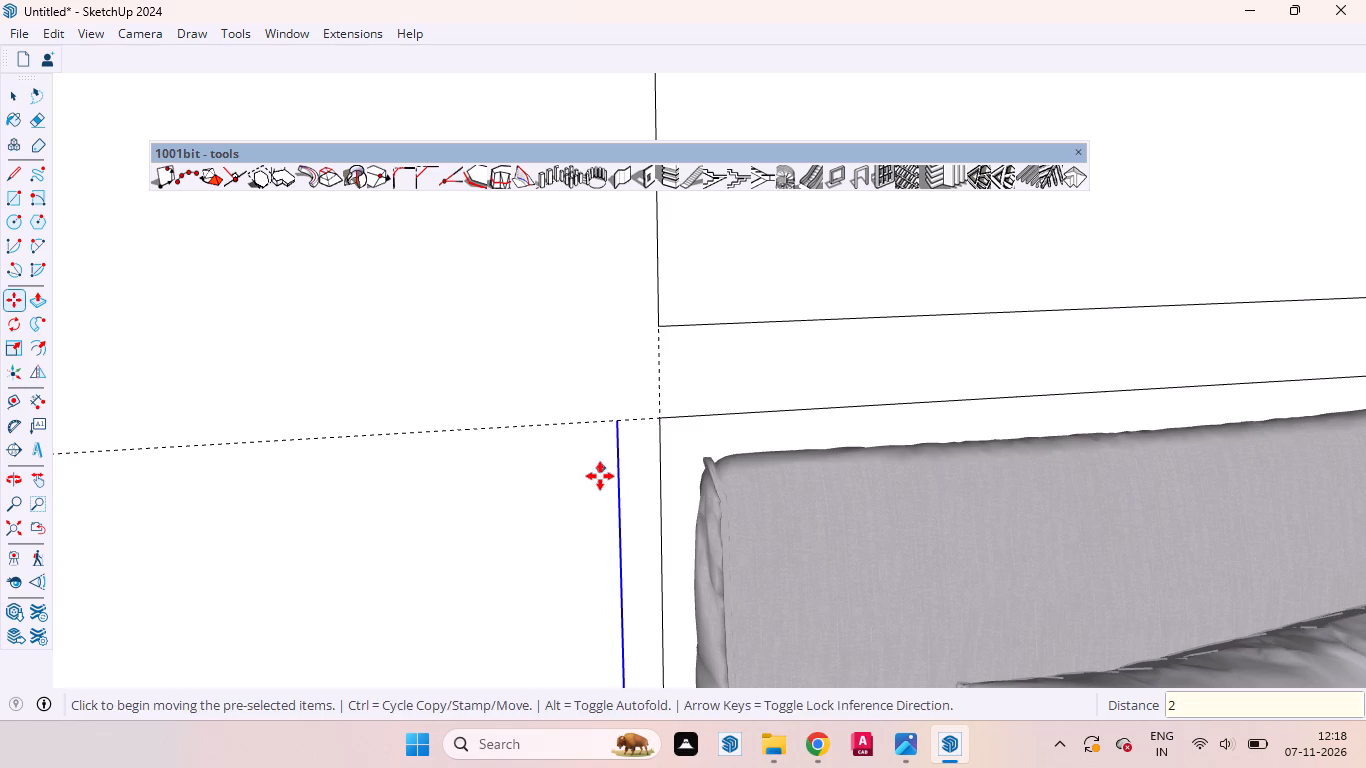
key("space")
Copy the headboard rectangle's right vertical edge 2" outward along the back wall, towards the nightstand with the vase.
scroll(448, 446, "down", 6)
scroll(477, 418, "up", 1)
scroll(477, 418, "down", 8)
scroll(504, 434, "up", 1)
scroll(506, 436, "down", 2)
middle_click_drag(682, 514, 543, 498)
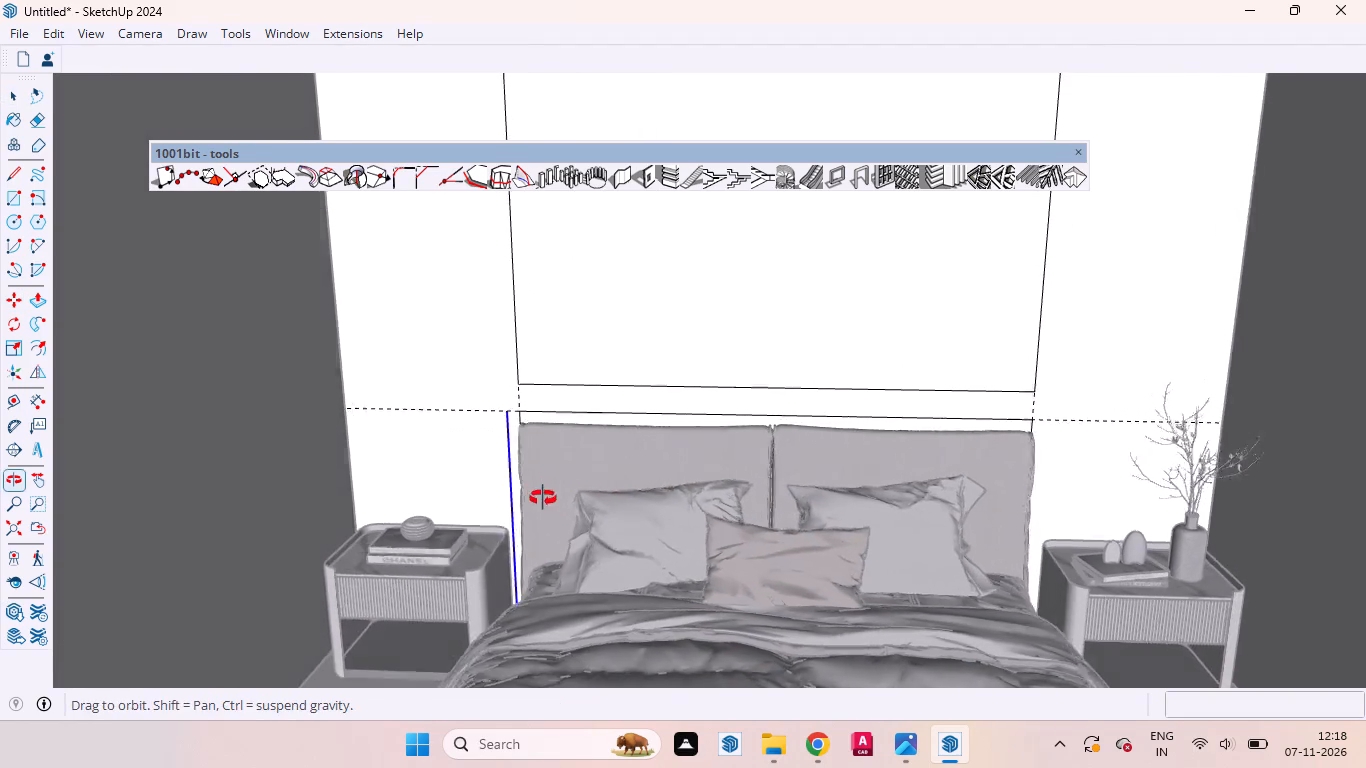
middle_click_drag(543, 498, 551, 501)
scroll(1075, 480, "up", 10)
scroll(1003, 412, "down", 2)
scroll(1003, 412, "up", 2)
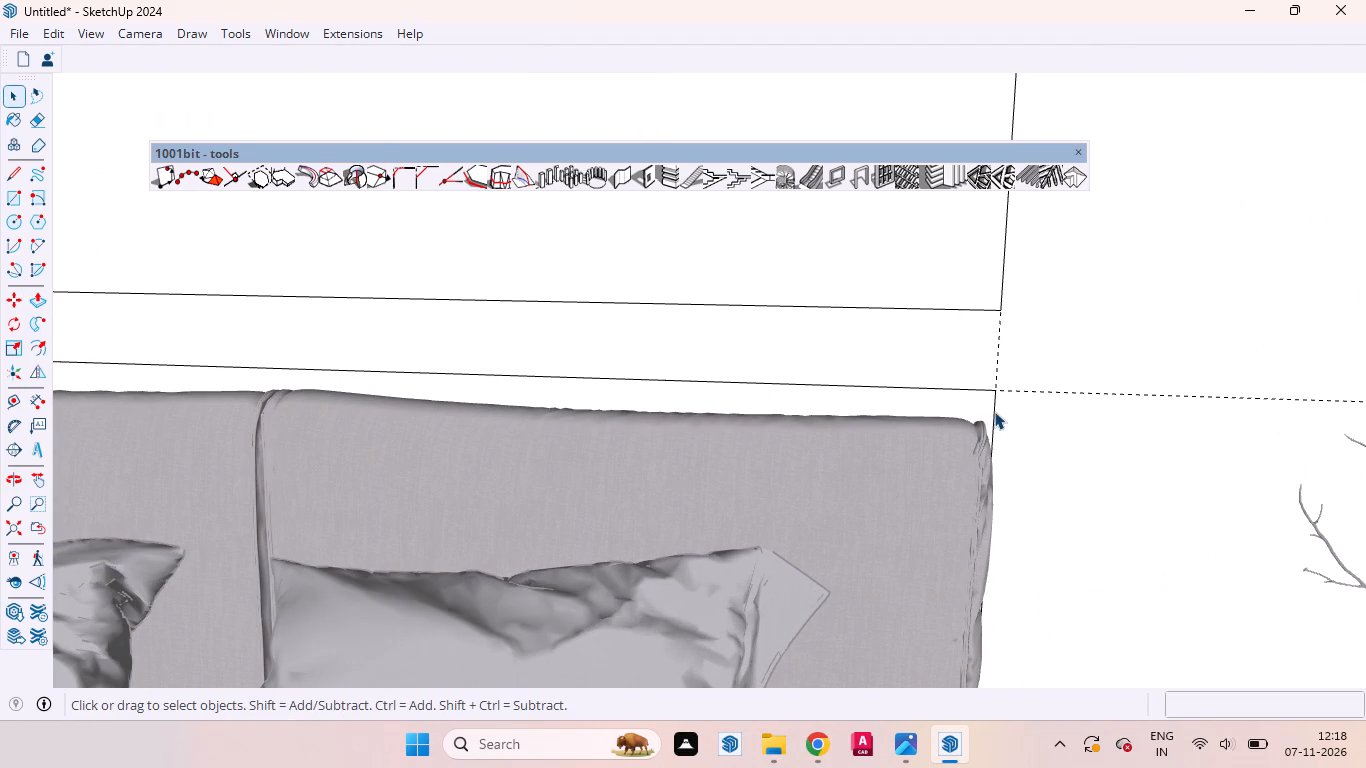
left_click(994, 410)
key("m")
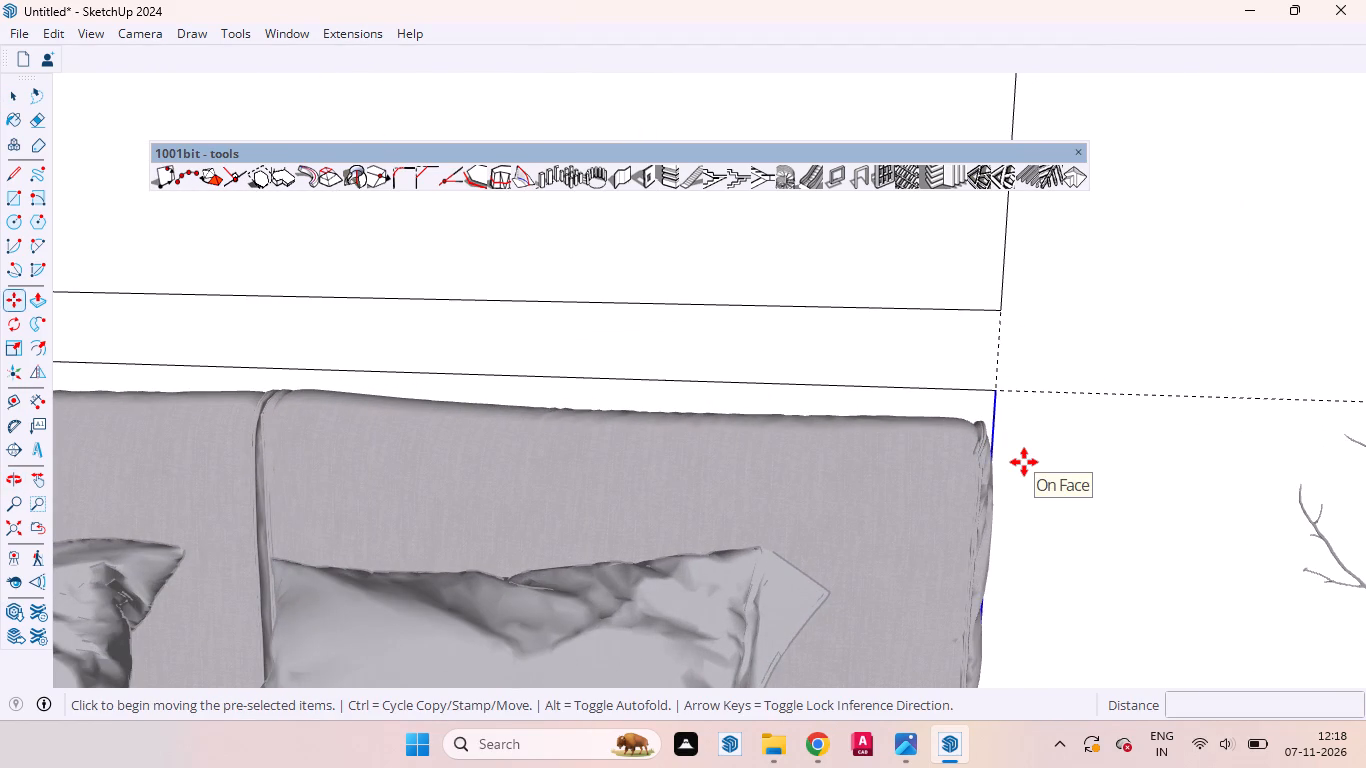
left_click(1024, 461)
key("2")
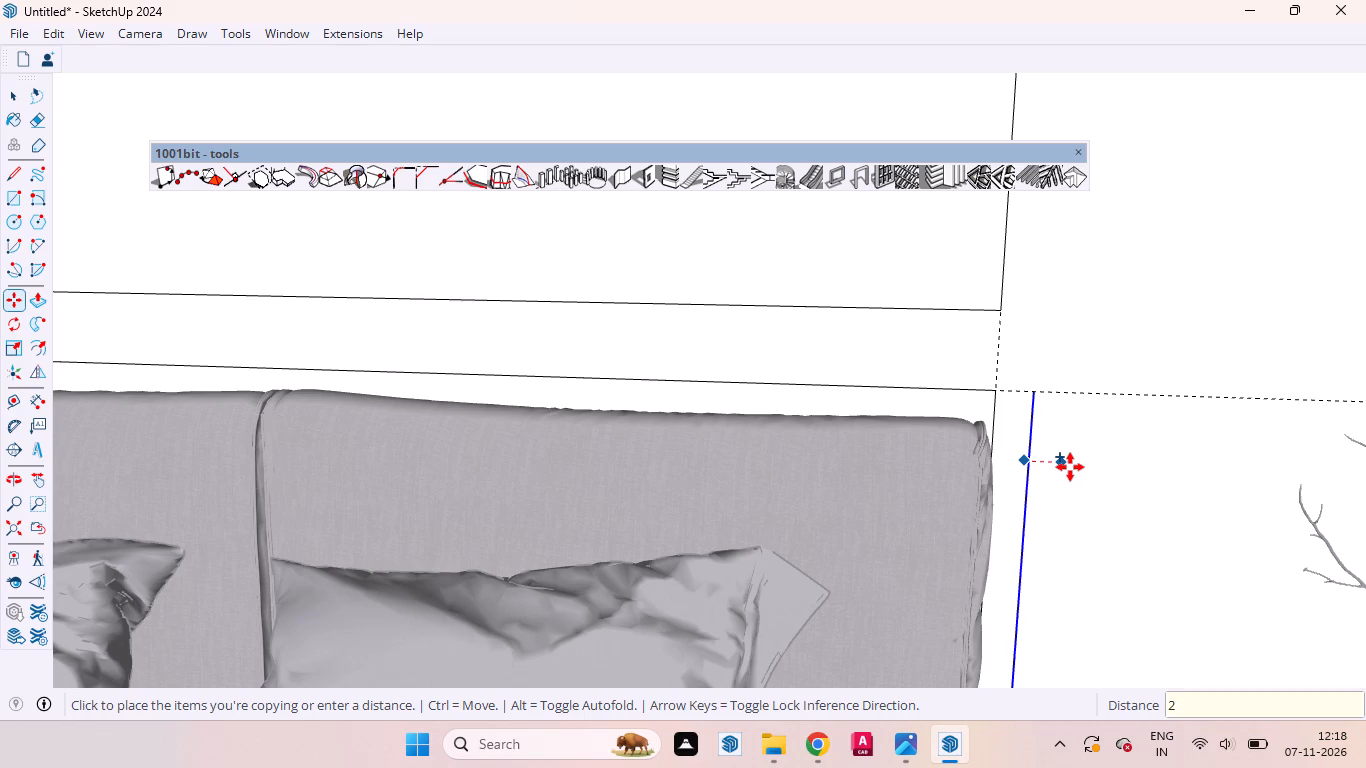
key("Return")
key("space")
scroll(1129, 514, "down", 11)
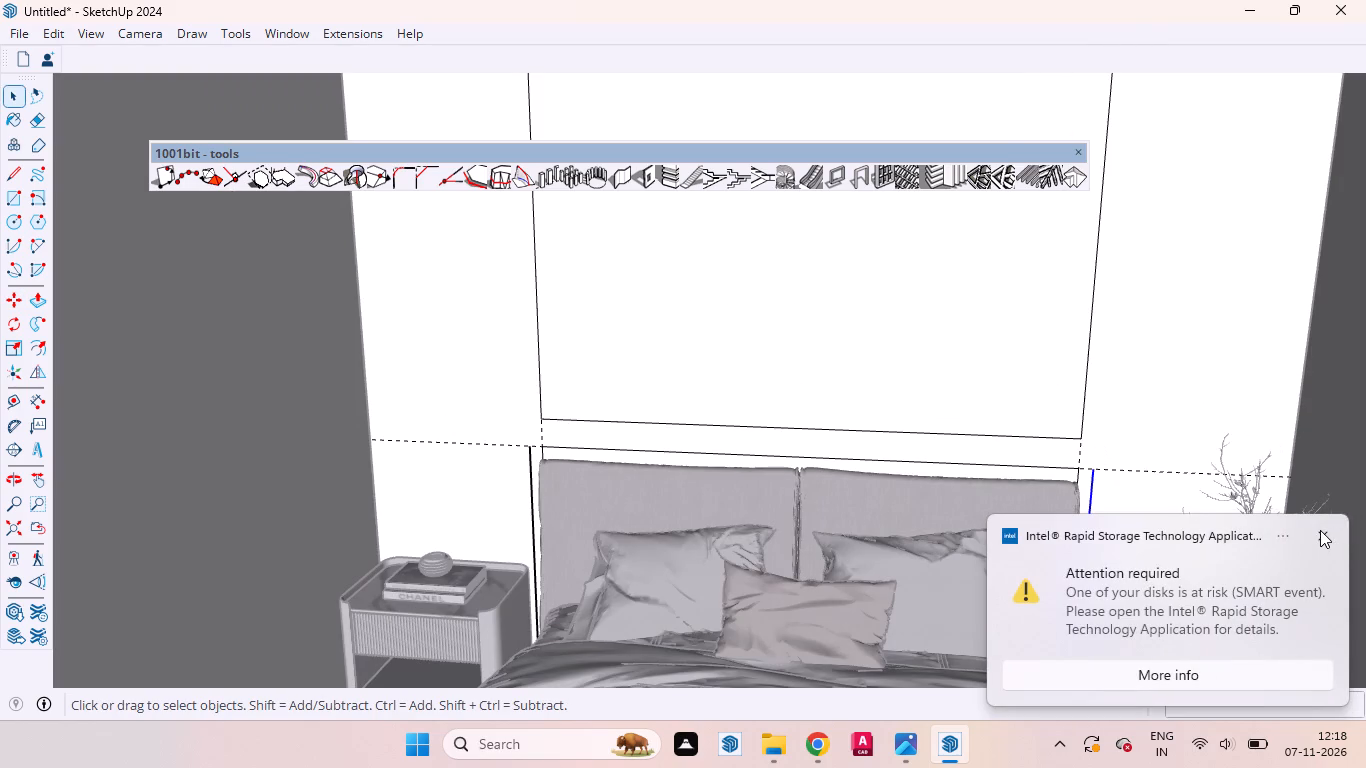
Dismiss the Intel Rapid Storage Technology notification covering the model.
left_click(1322, 532)
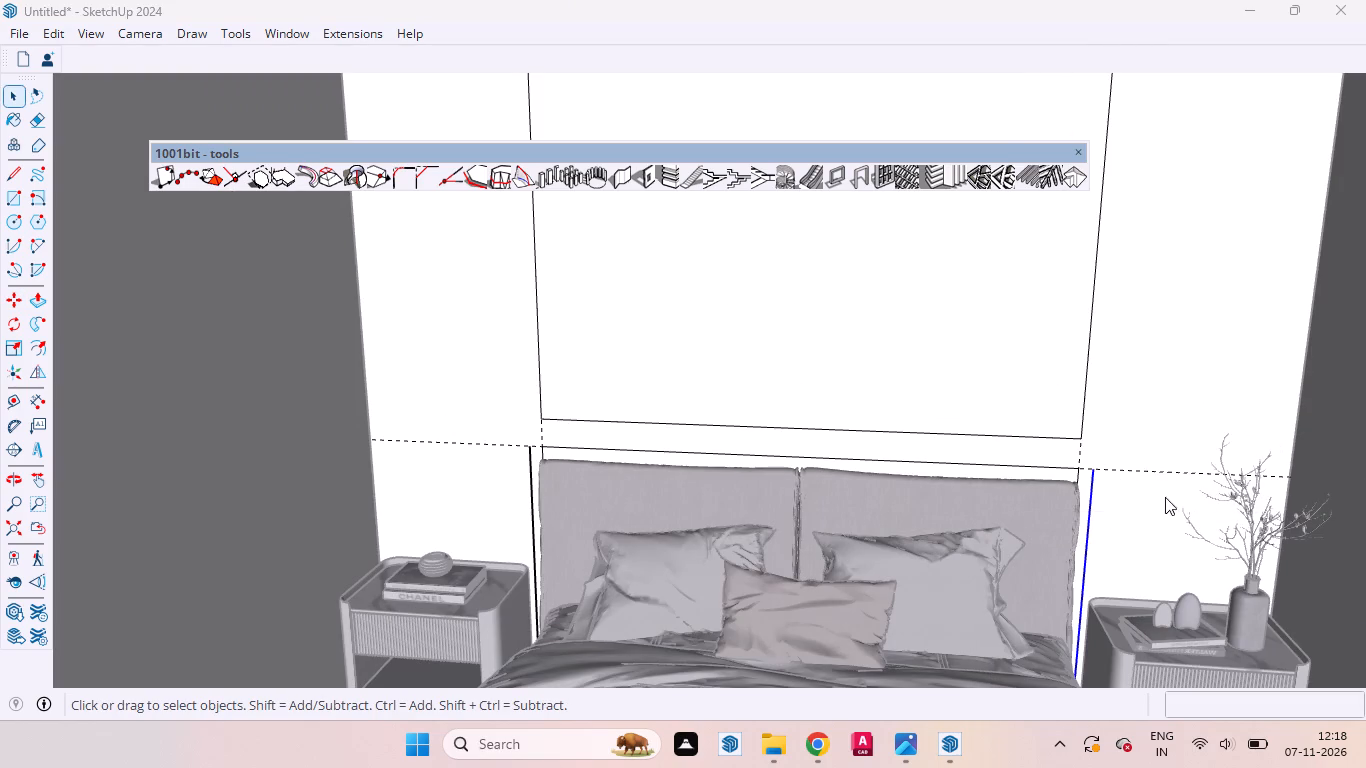
Draw a 2" line joining the headboard rectangle's top corner to the copied vertical edge on the books nightstand side.
scroll(683, 450, "up", 9)
scroll(514, 468, "down", 3)
scroll(514, 468, "up", 11)
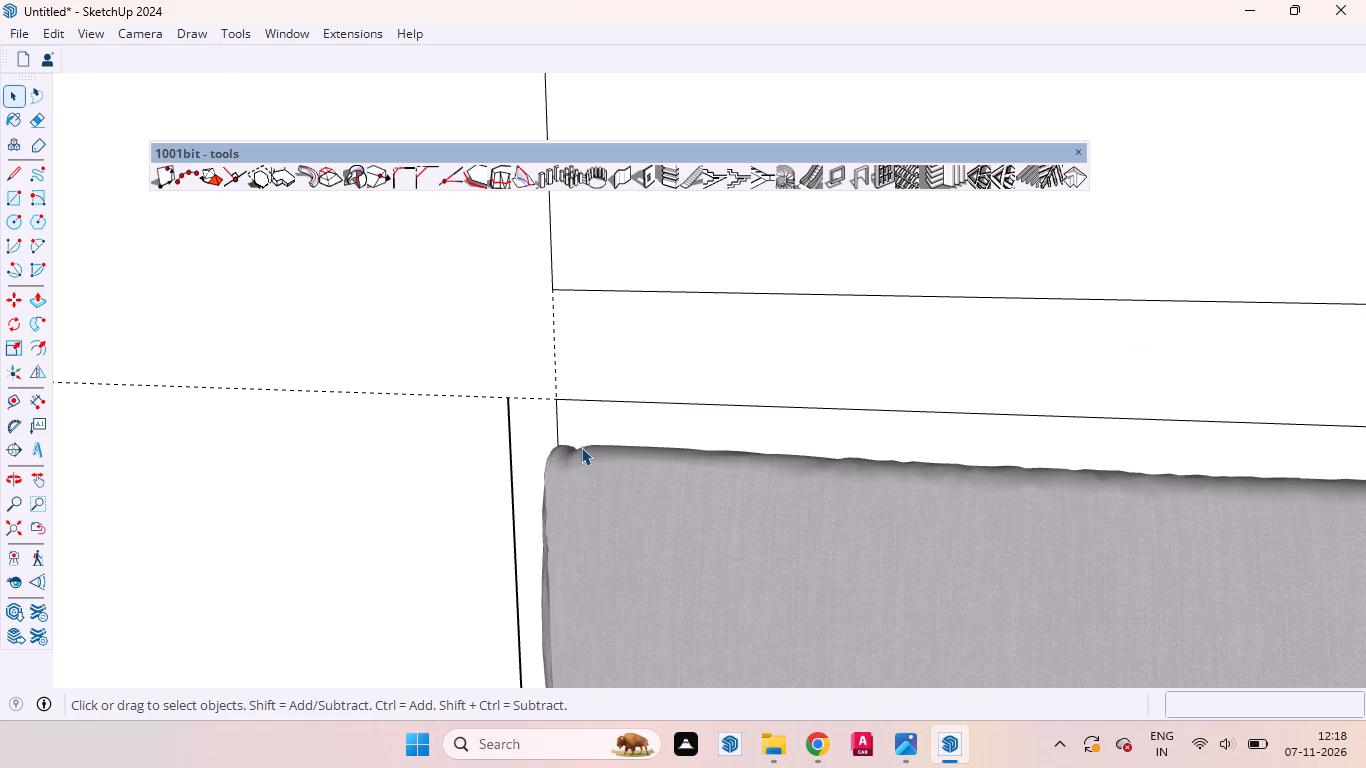
key("l")
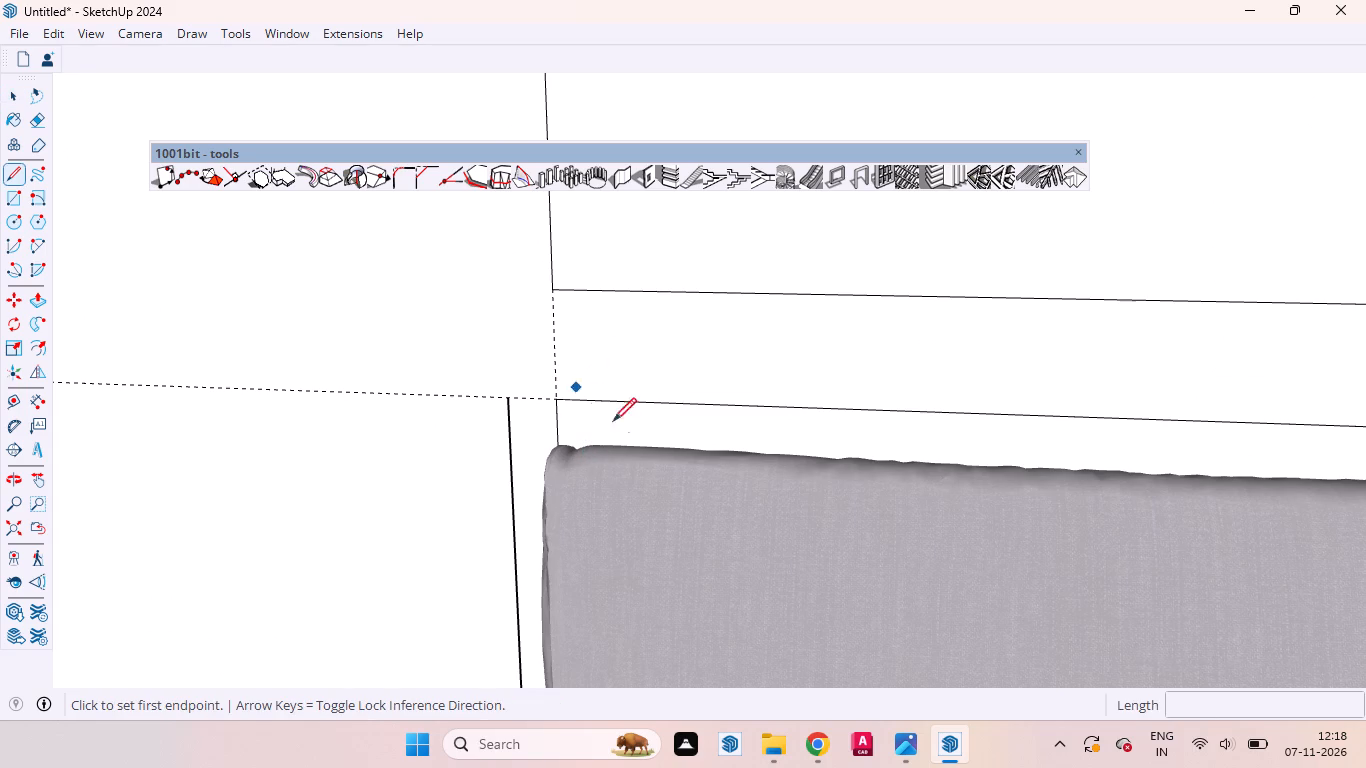
key("space")
left_click(637, 427)
key("l")
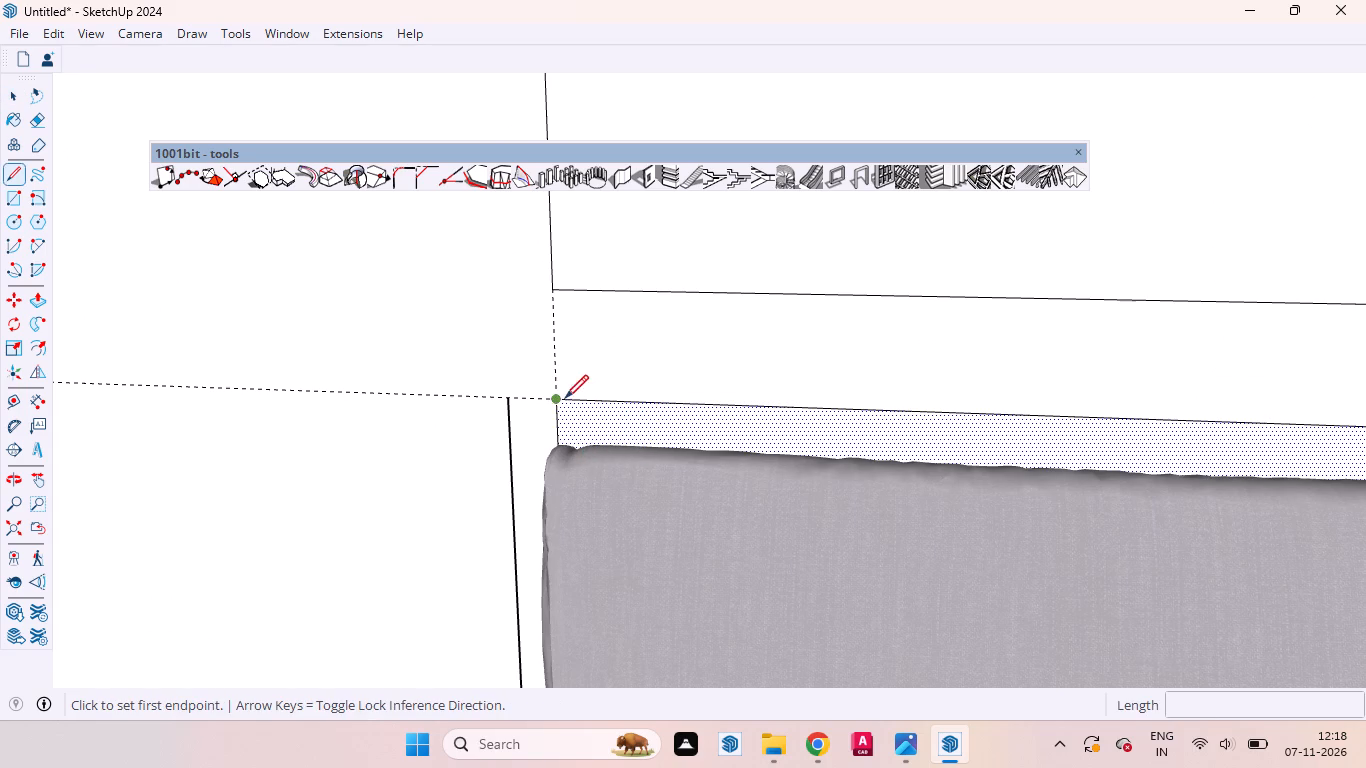
left_click(554, 399)
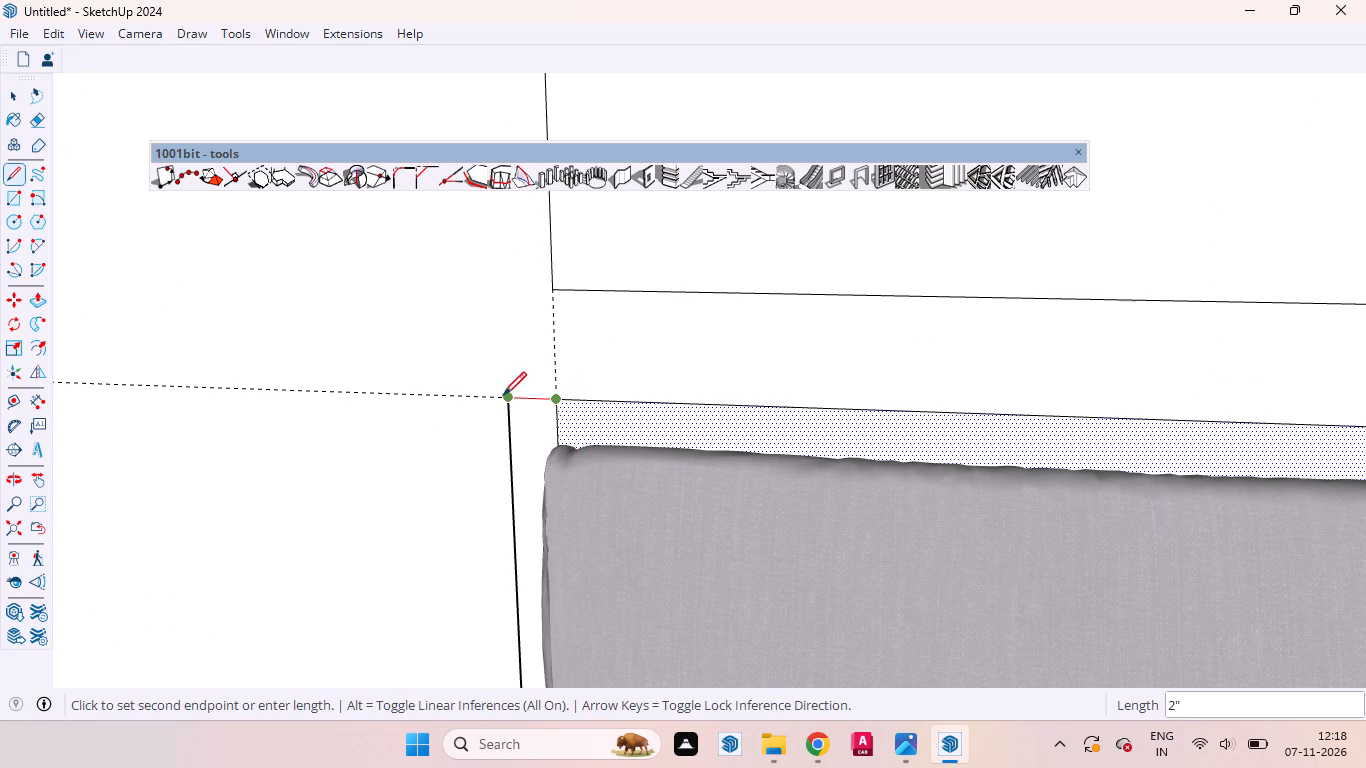
left_click(503, 395)
Draw a 2" line joining the headboard rectangle's other top corner to the copied vertical edge on the vase nightstand side.
scroll(549, 444, "down", 11)
scroll(528, 383, "up", 1)
scroll(528, 383, "down", 6)
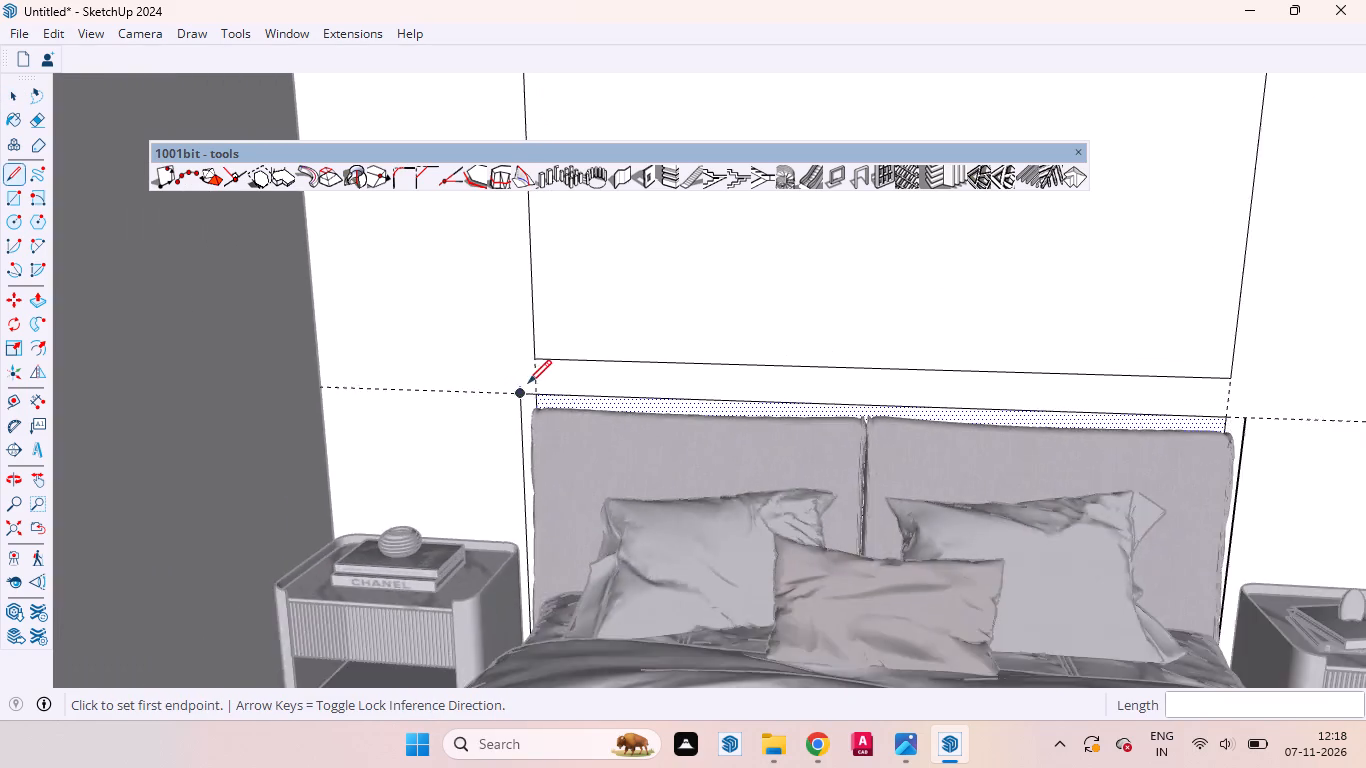
scroll(528, 383, "down", 7)
scroll(868, 410, "up", 14)
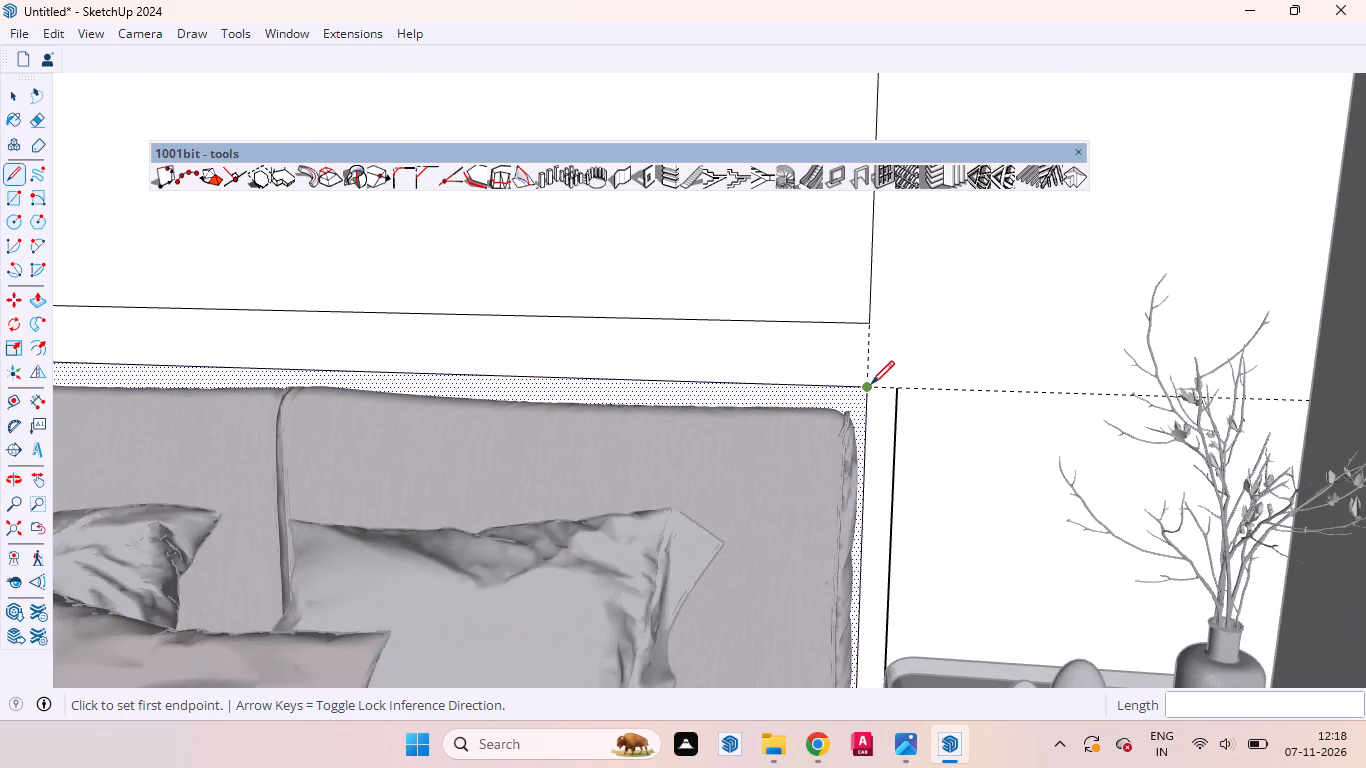
left_click(871, 384)
left_click(899, 387)
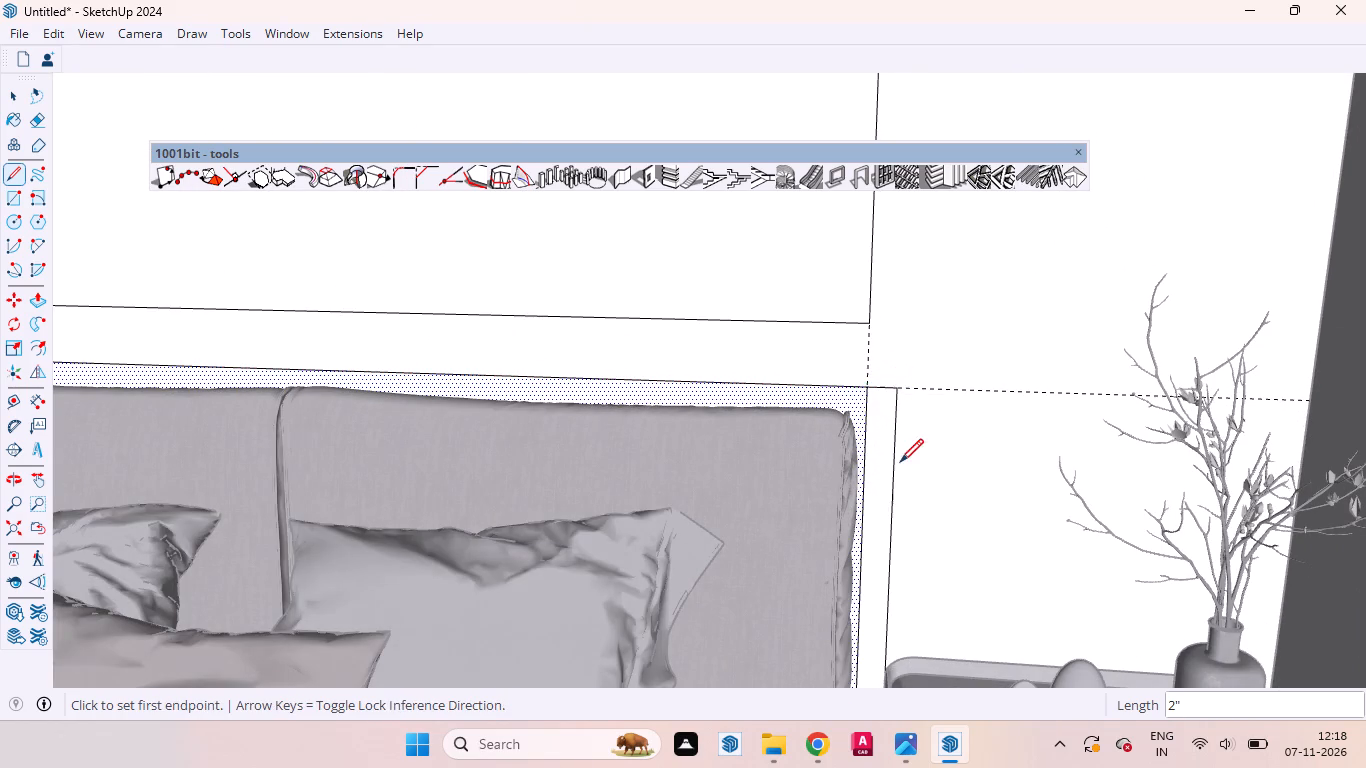
key("space")
Erase the headboard rectangle's original inner vertical edge on the vase nightstand side.
left_click(881, 455)
scroll(1012, 410, "down", 9)
scroll(928, 419, "up", 3)
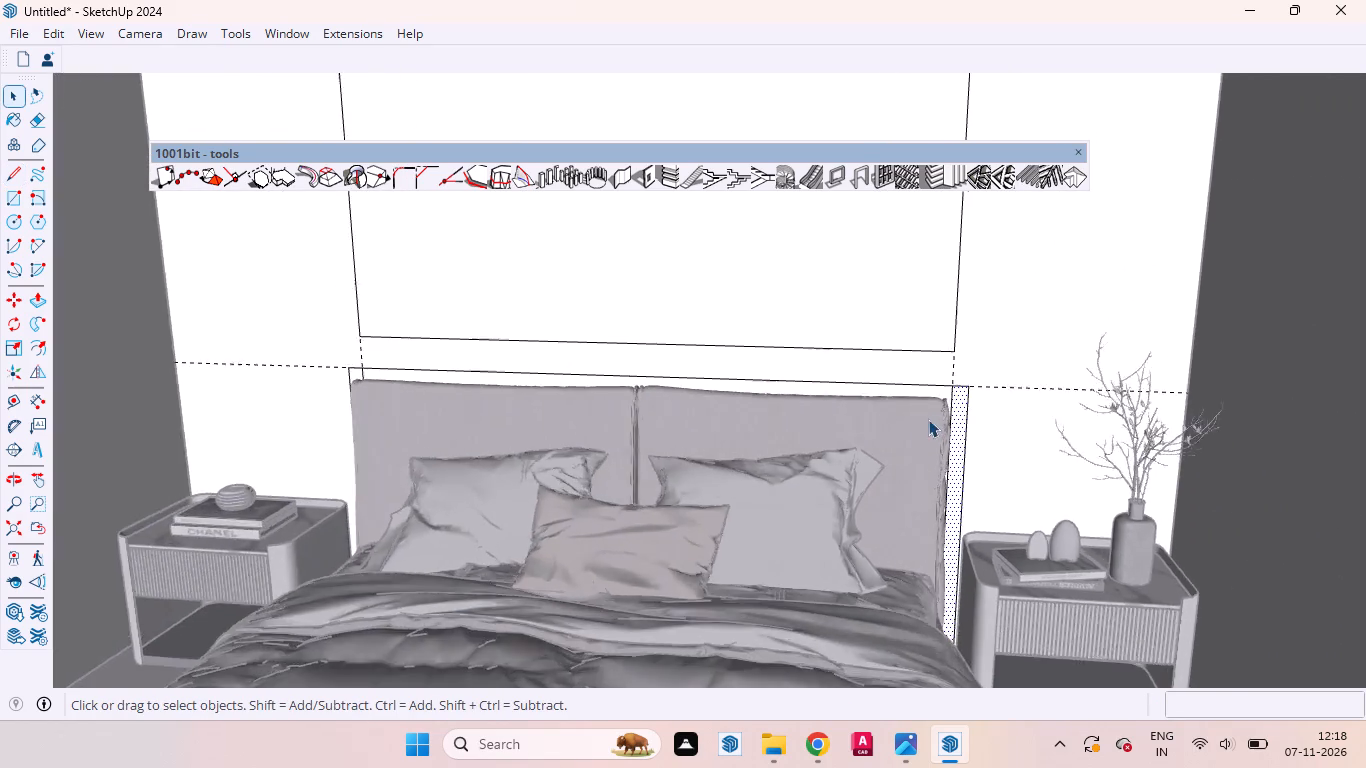
scroll(928, 419, "up", 11)
left_click(970, 373)
right_click(970, 373)
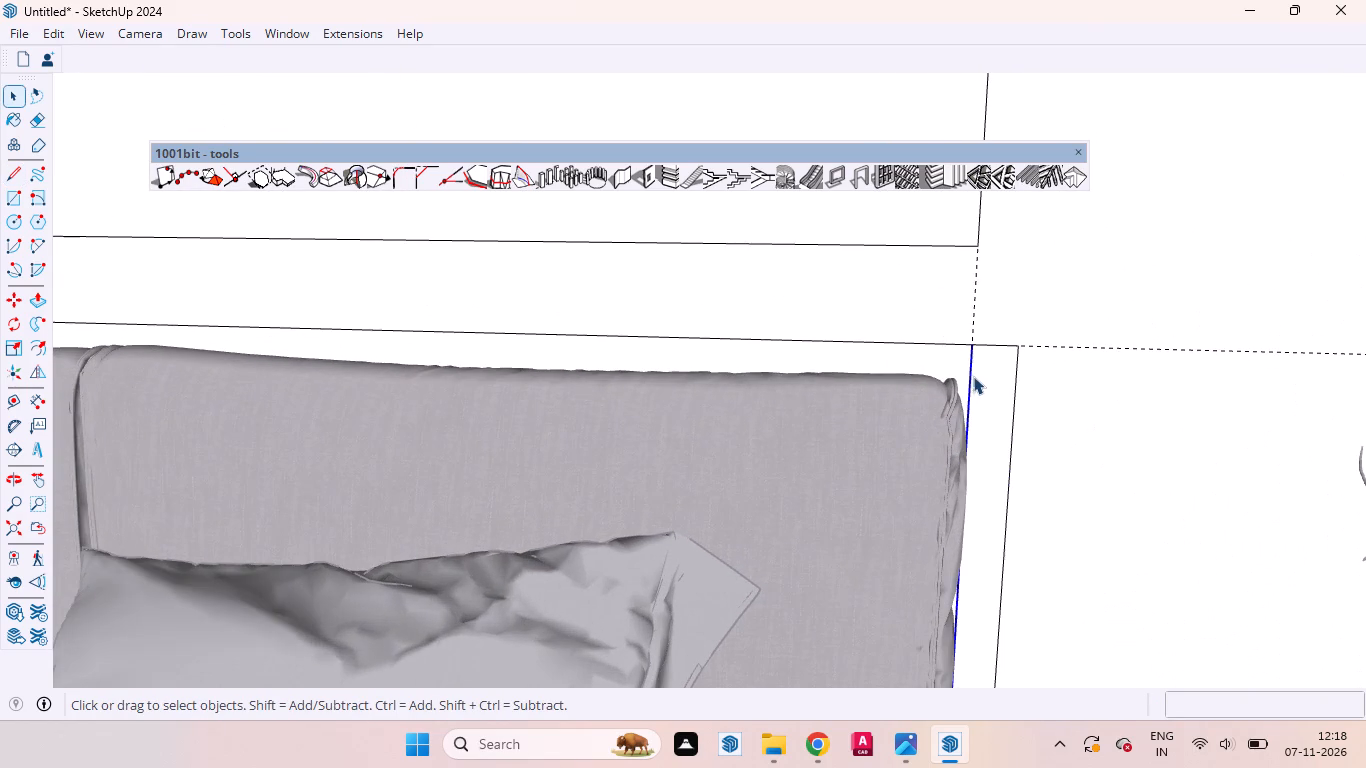
left_click(1027, 406)
Erase the headboard rectangle's original inner vertical edge on the books nightstand side.
scroll(1090, 398, "down", 6)
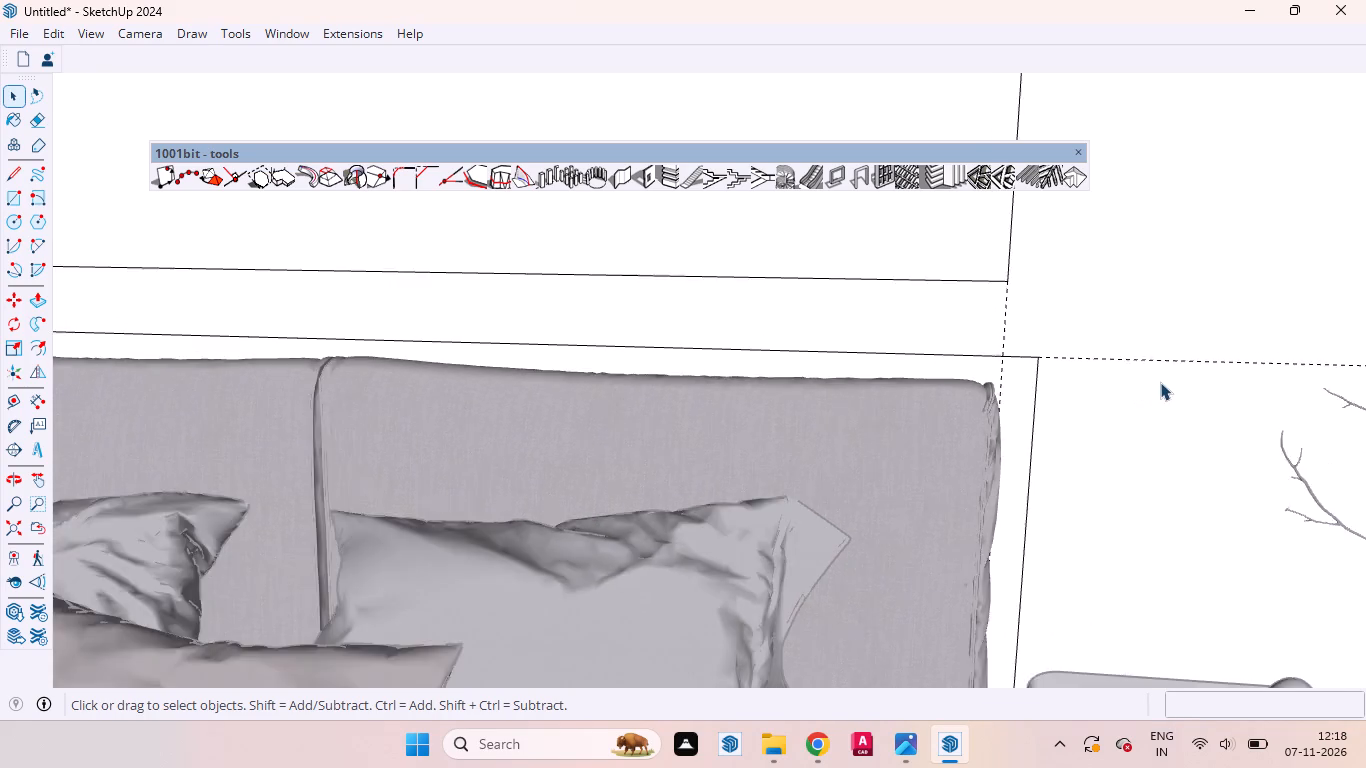
scroll(1160, 382, "down", 15)
scroll(794, 373, "up", 10)
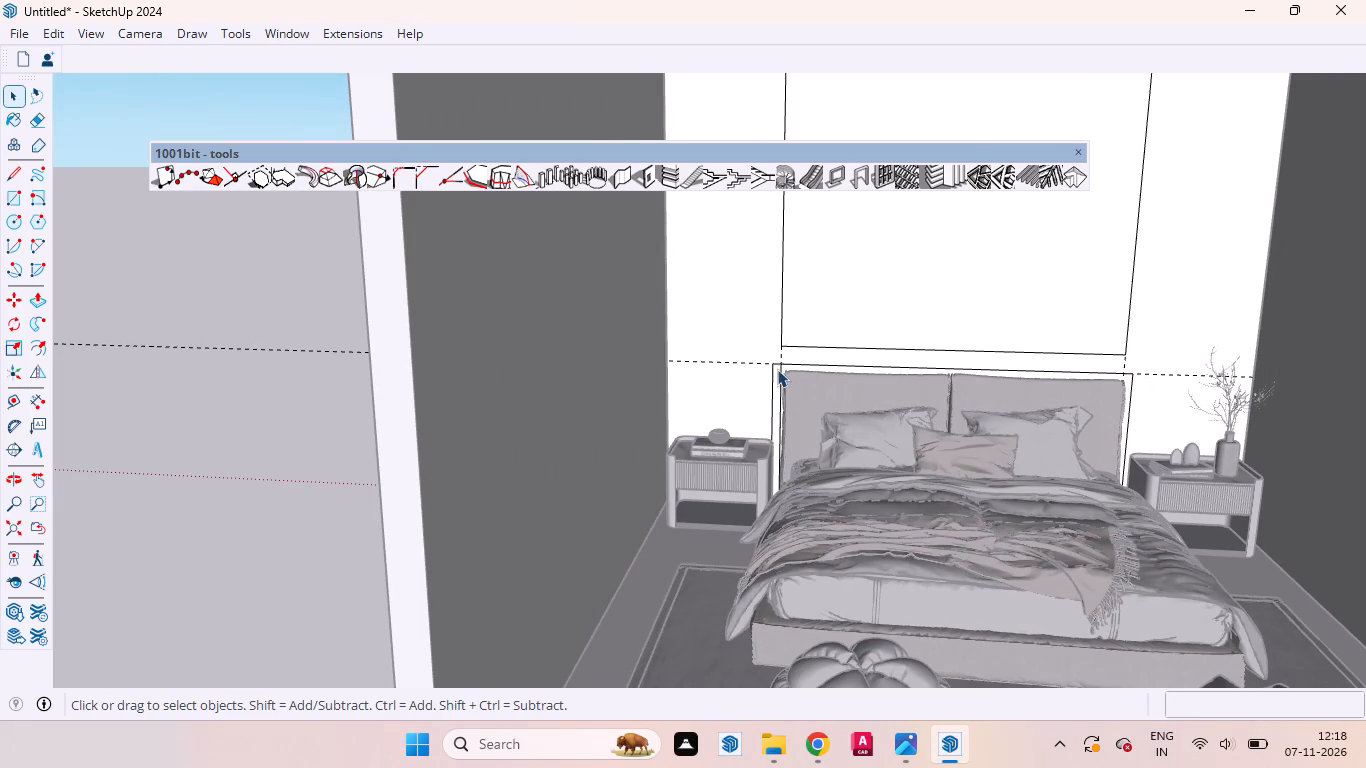
scroll(777, 369, "up", 16)
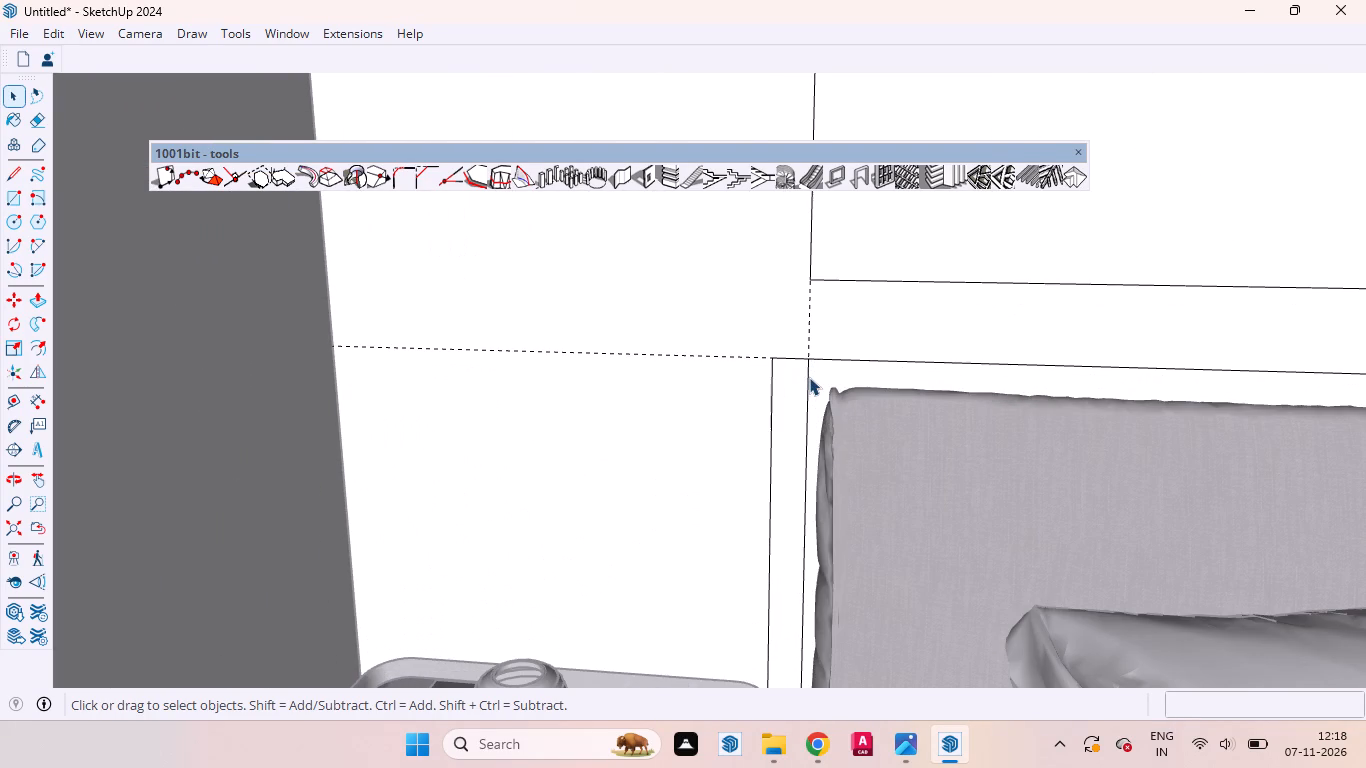
left_click(809, 377)
right_click(807, 377)
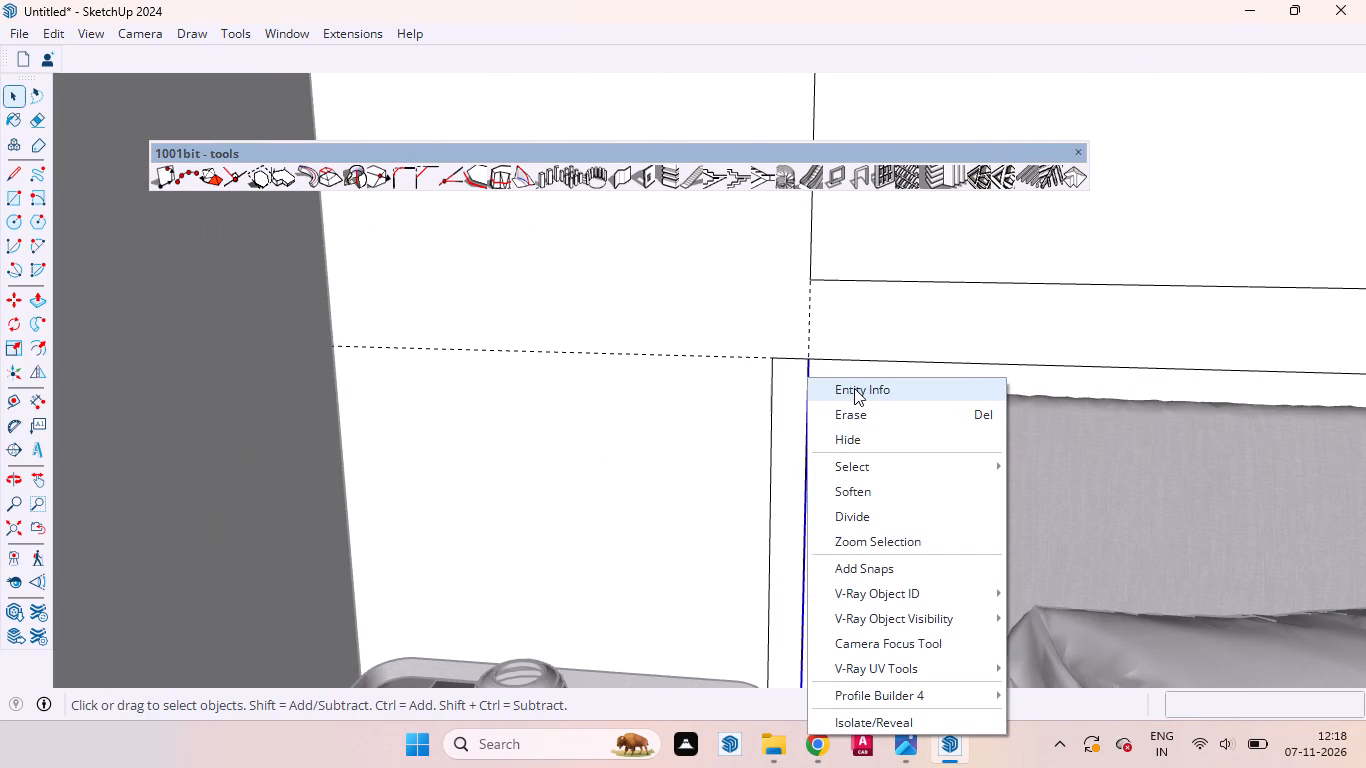
left_click(855, 410)
Copy the widened headboard outline's top edge 2" straight up along the back wall.
left_click(857, 358)
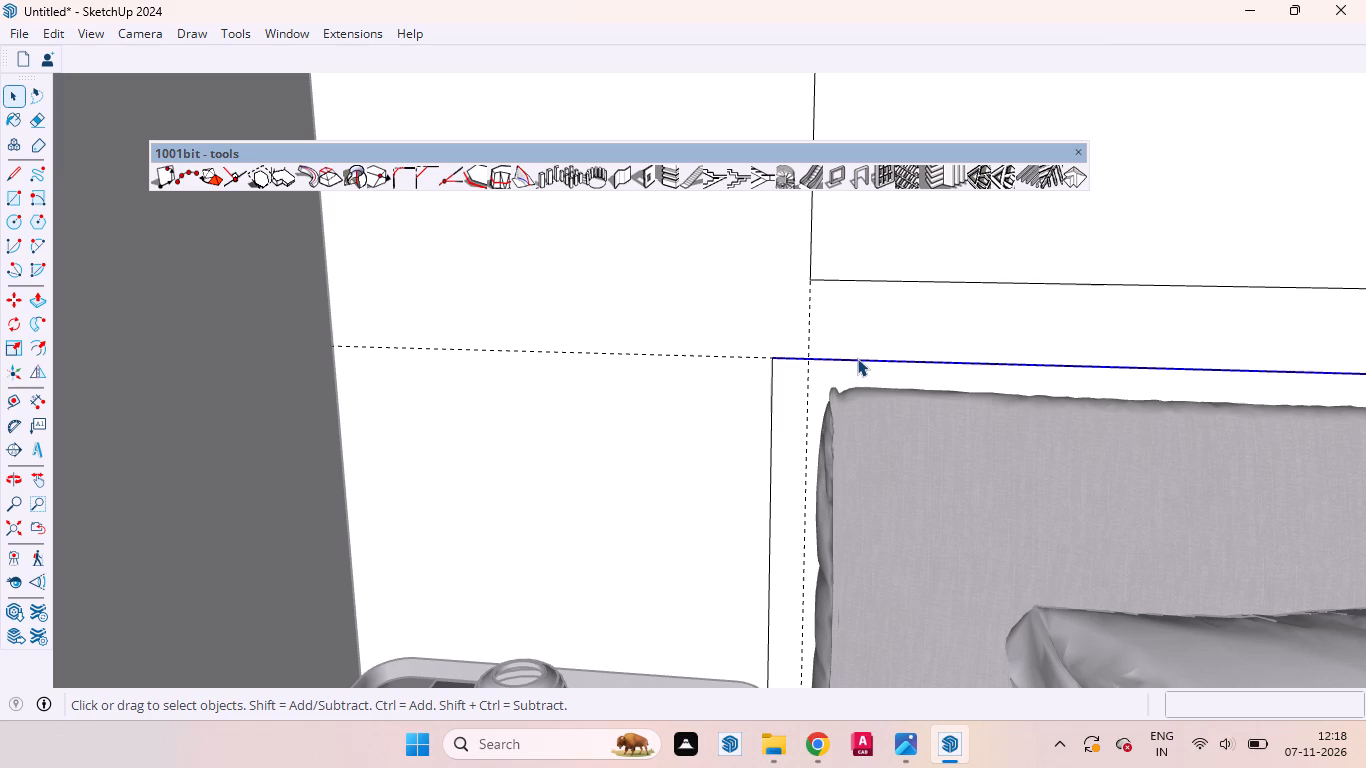
key("m")
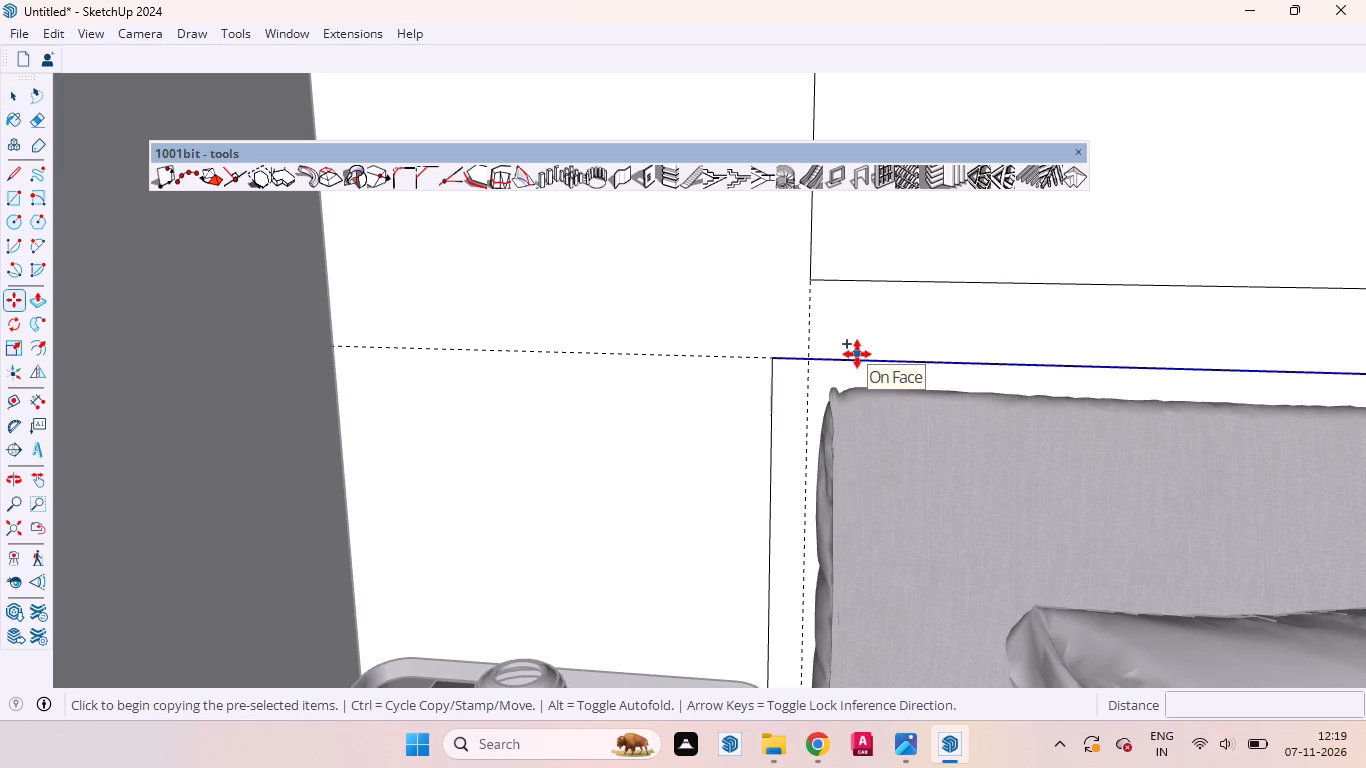
left_click(857, 354)
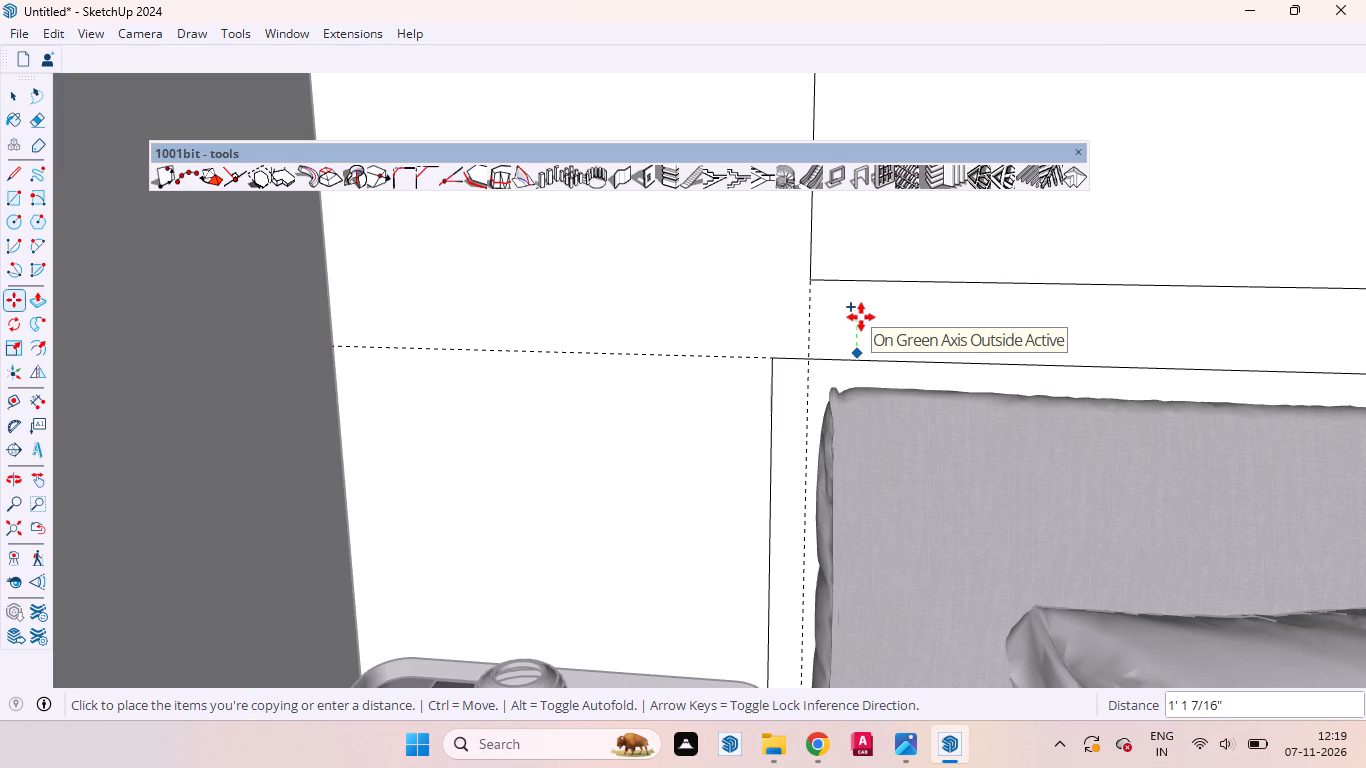
key("Up")
key("2")
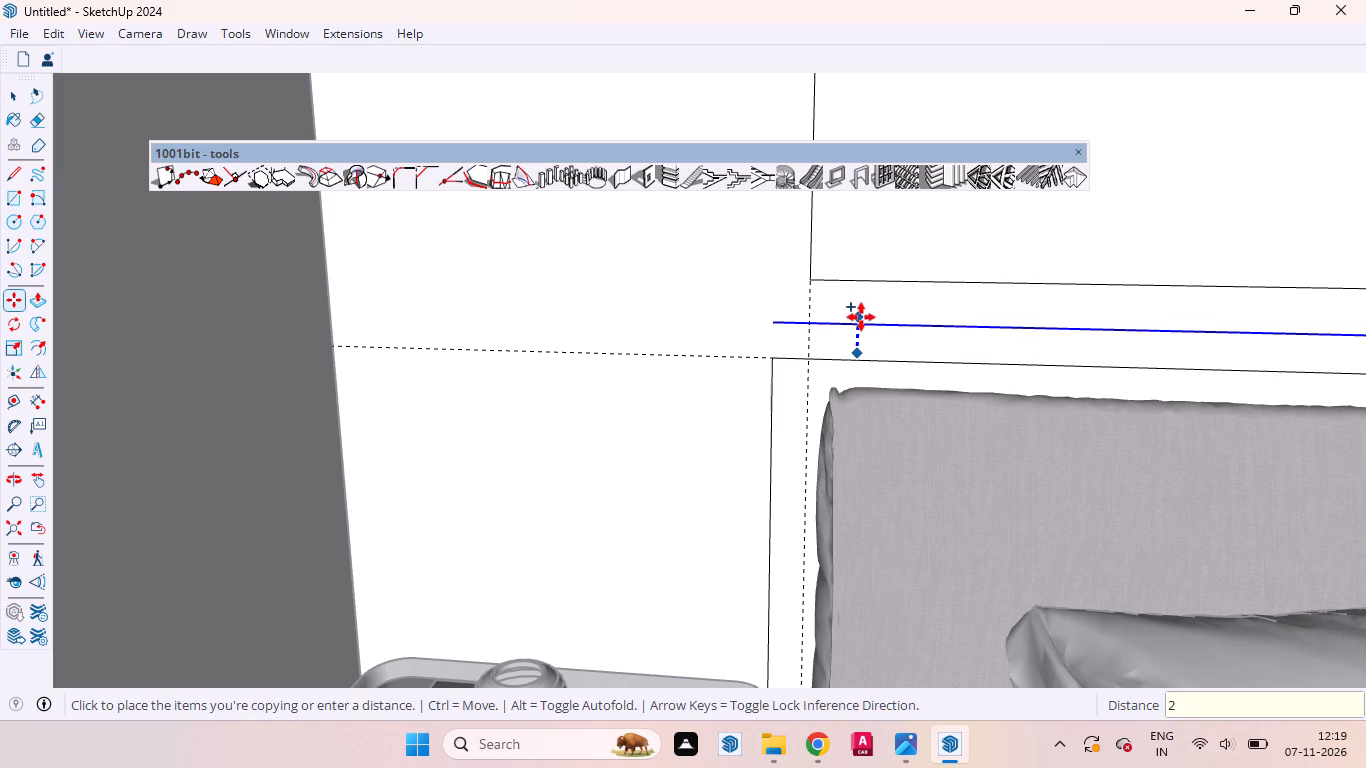
key("Return")
key("space")
Erase the headboard outline's original top edge below the raised copy.
scroll(811, 347, "up", 2)
scroll(811, 347, "down", 1)
scroll(811, 347, "up", 2)
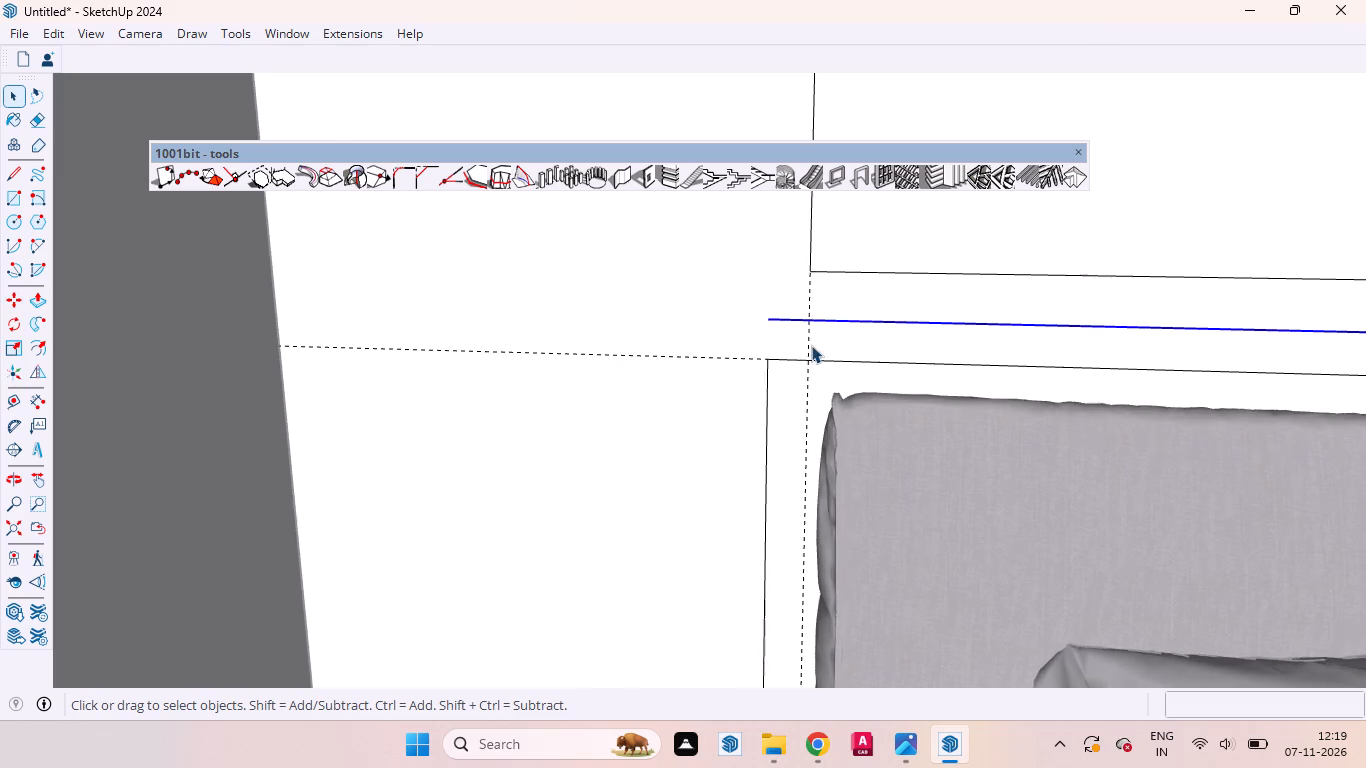
scroll(811, 345, "up", 6)
left_click(810, 382)
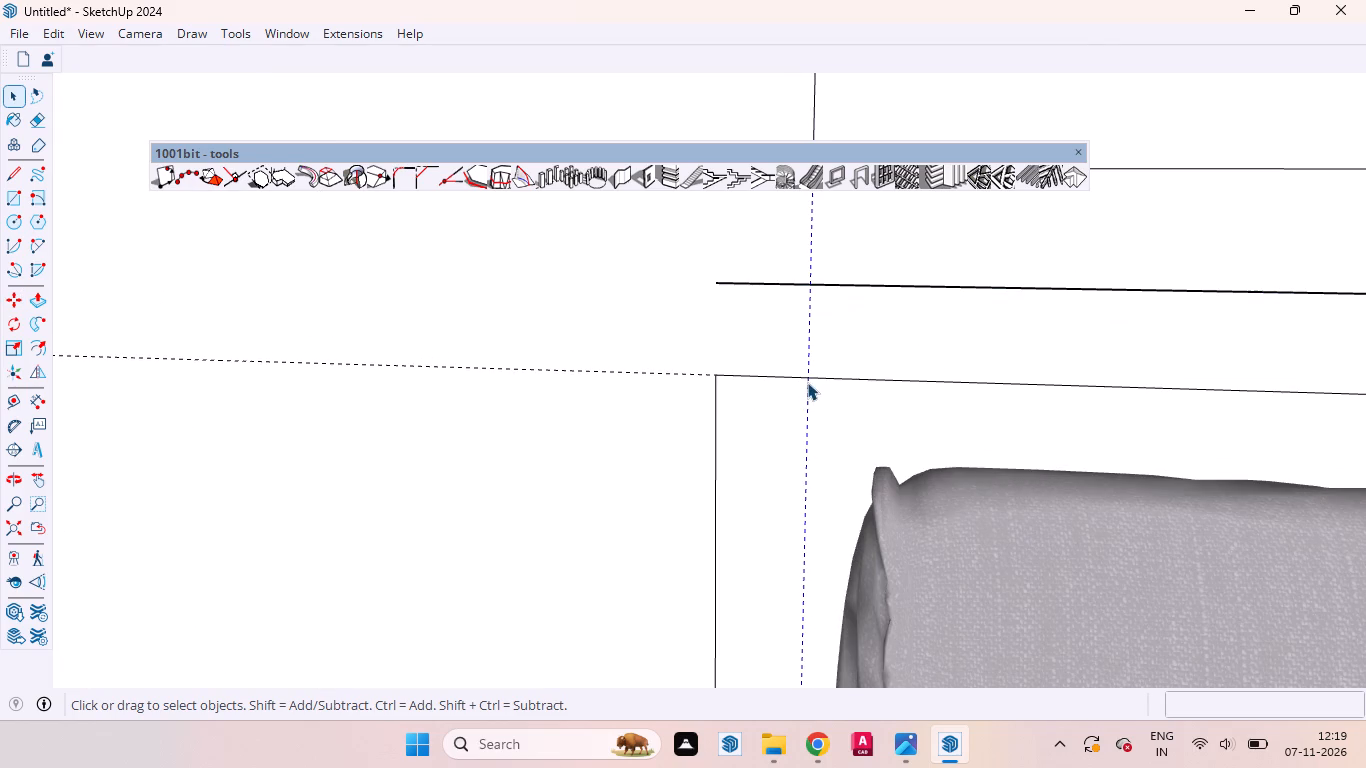
left_click(777, 375)
right_click(776, 375)
left_click(813, 410)
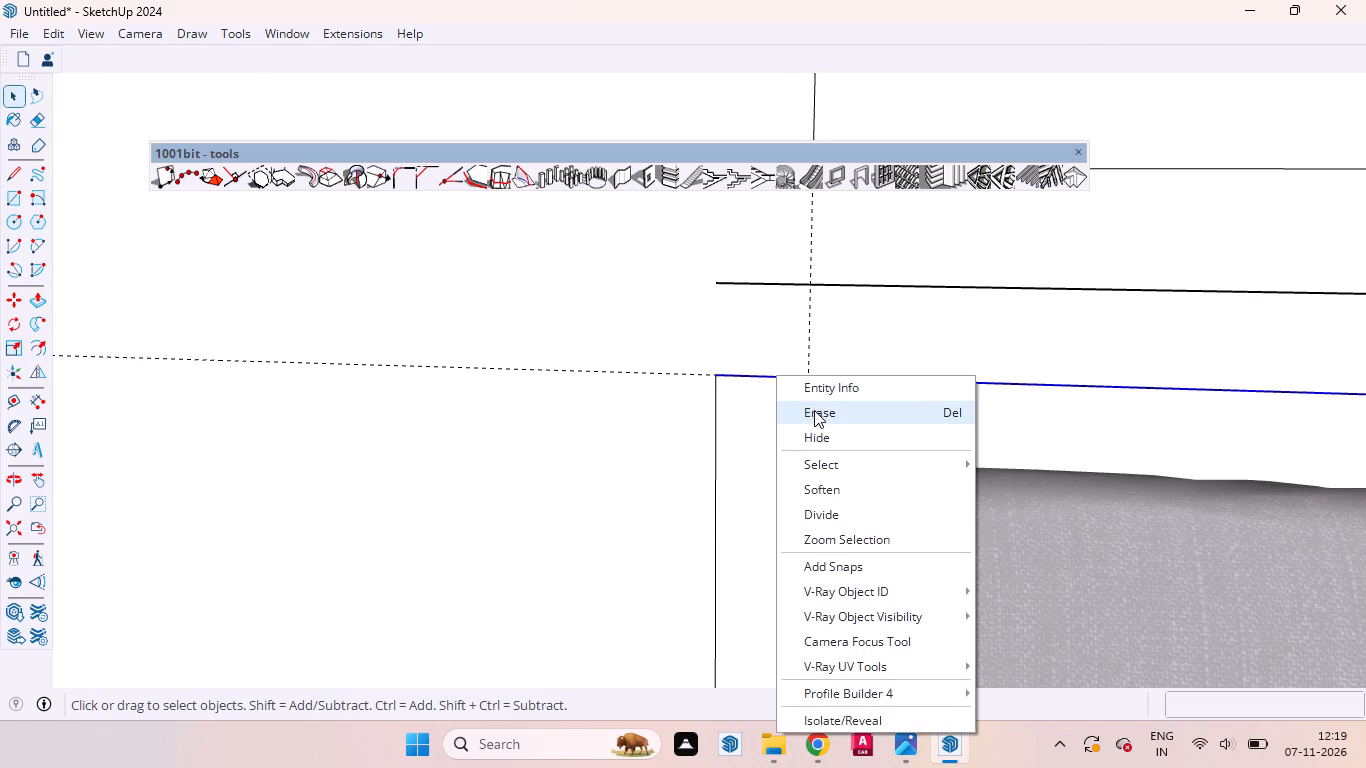
Draw a 2" vertical line extending the outline's side edge to the raised top edge on the books nightstand side.
key("l")
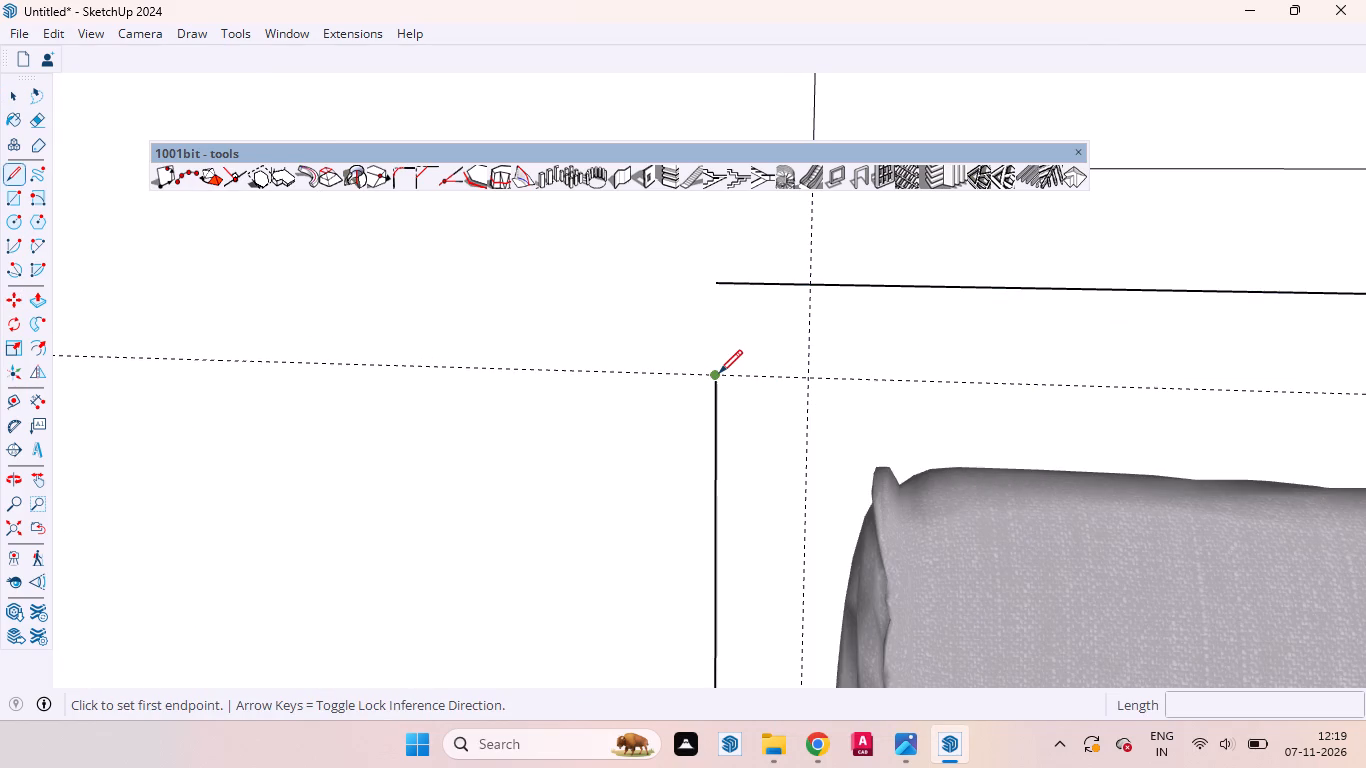
left_click(719, 371)
left_click(717, 284)
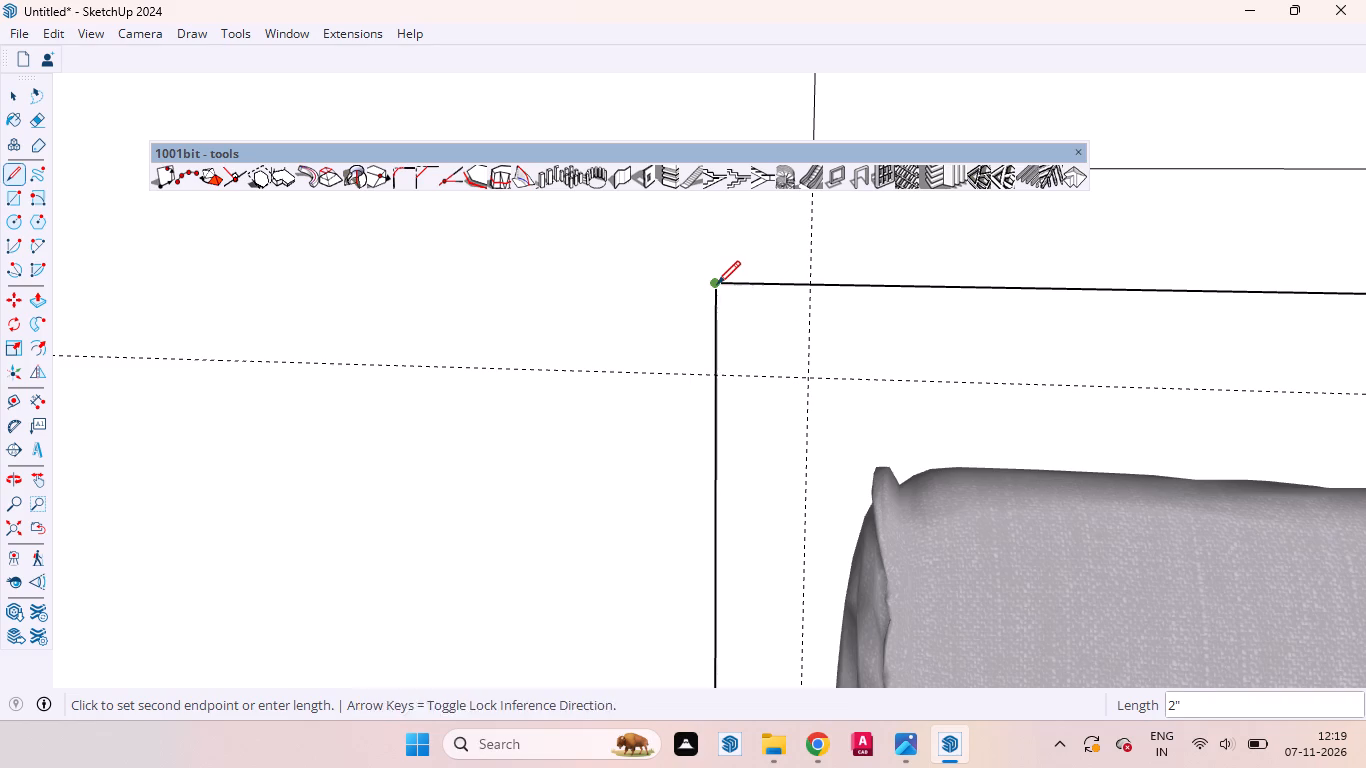
scroll(728, 400, "down", 18)
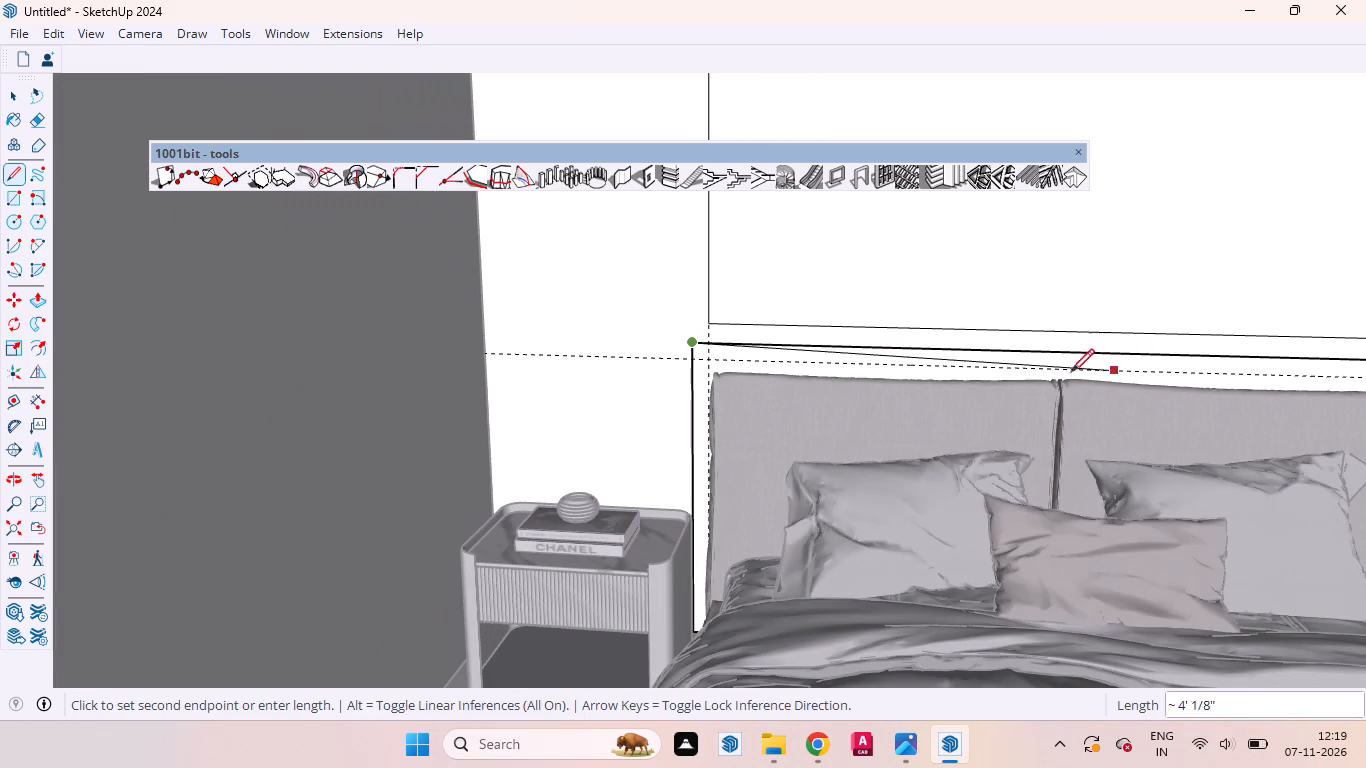
key("space")
Draw a 2" vertical line closing the outline between its side edge and raised top edge on the vase nightstand side.
scroll(692, 396, "down", 7)
key("l")
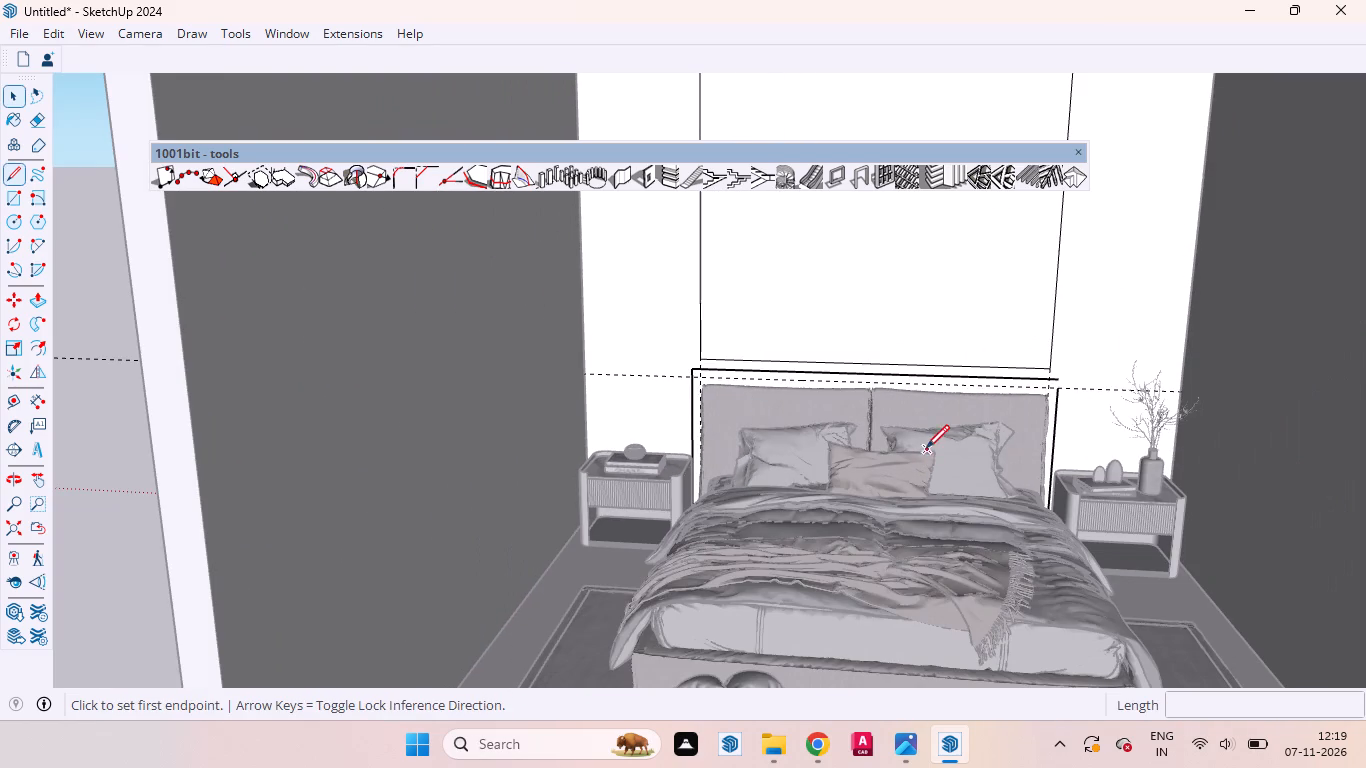
scroll(1009, 417, "up", 3)
scroll(1053, 404, "down", 1)
scroll(1053, 404, "up", 10)
left_click(1069, 369)
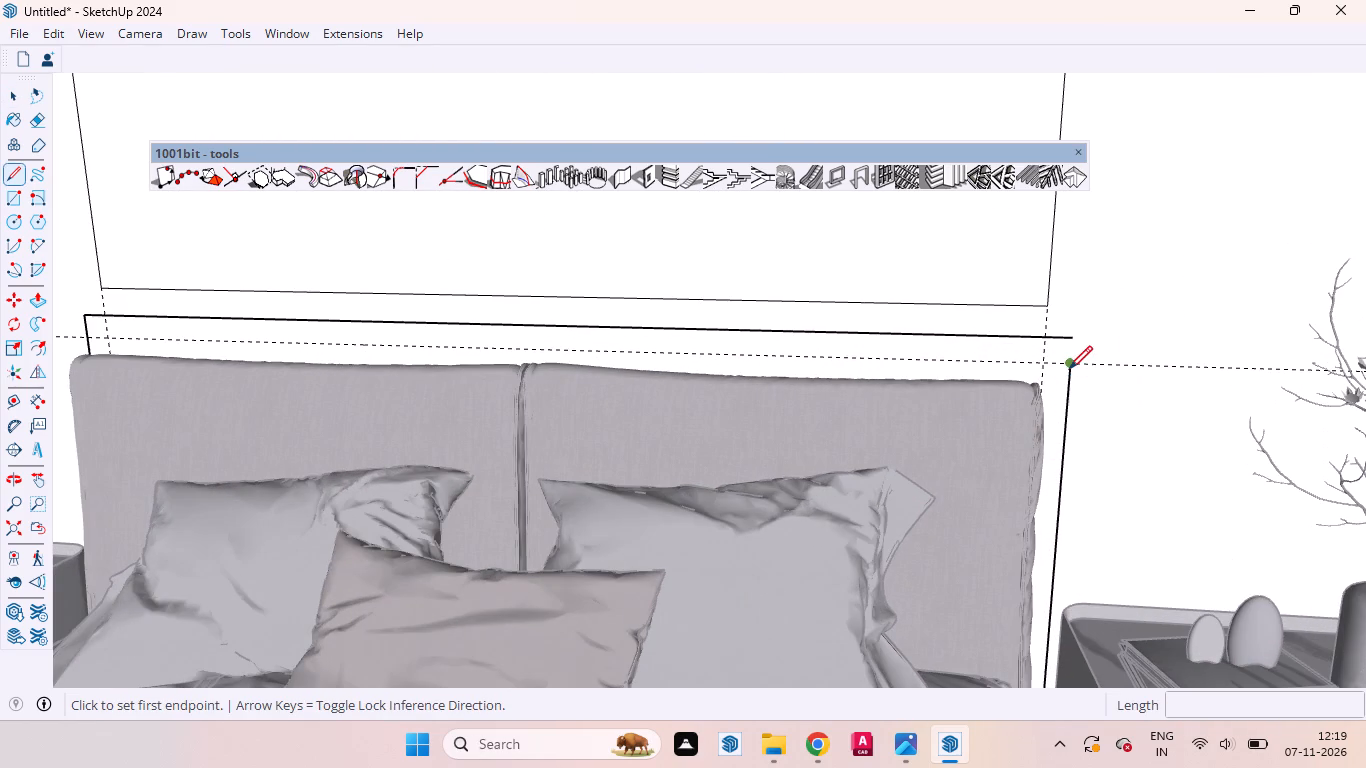
left_click(1071, 342)
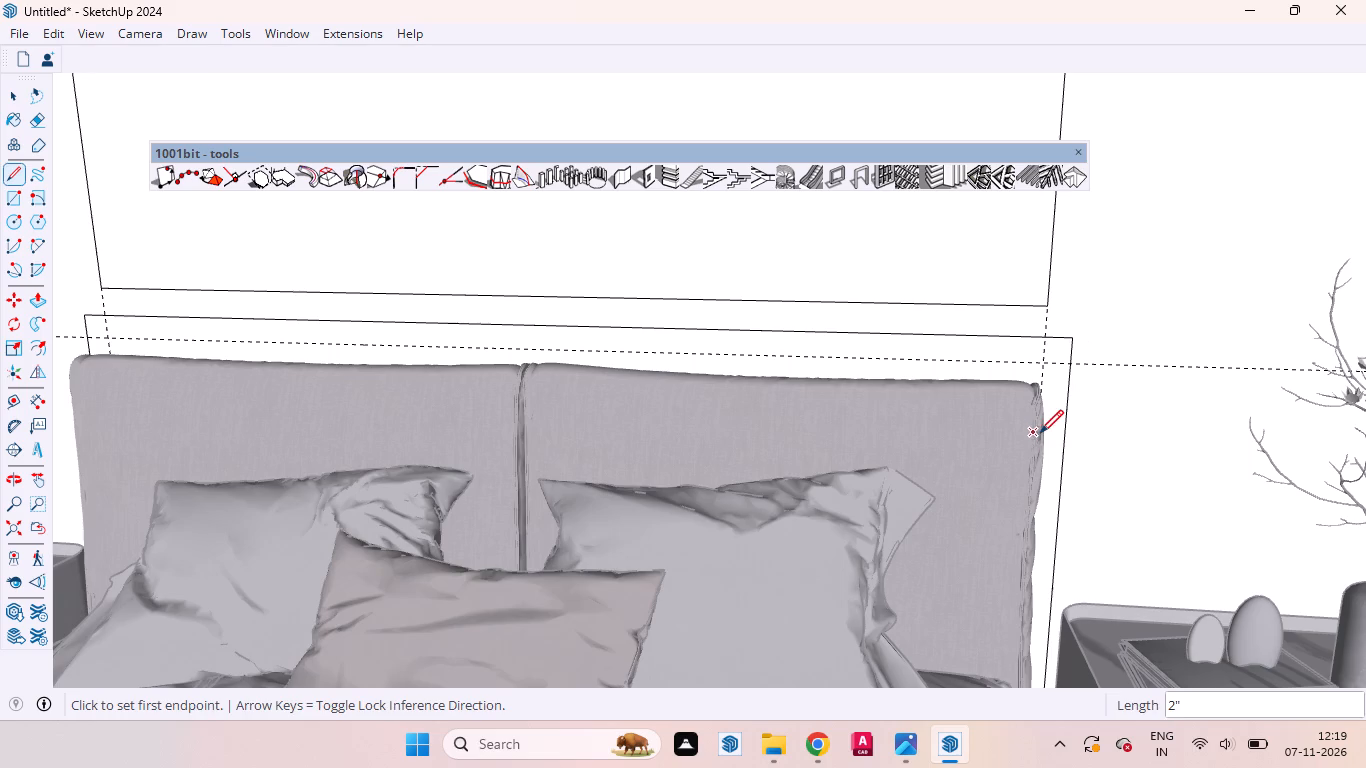
key("space")
Examine the headboard outline's top corner on the books nightstand side with the Tape Measure.
scroll(1094, 366, "down", 9)
scroll(643, 363, "up", 4)
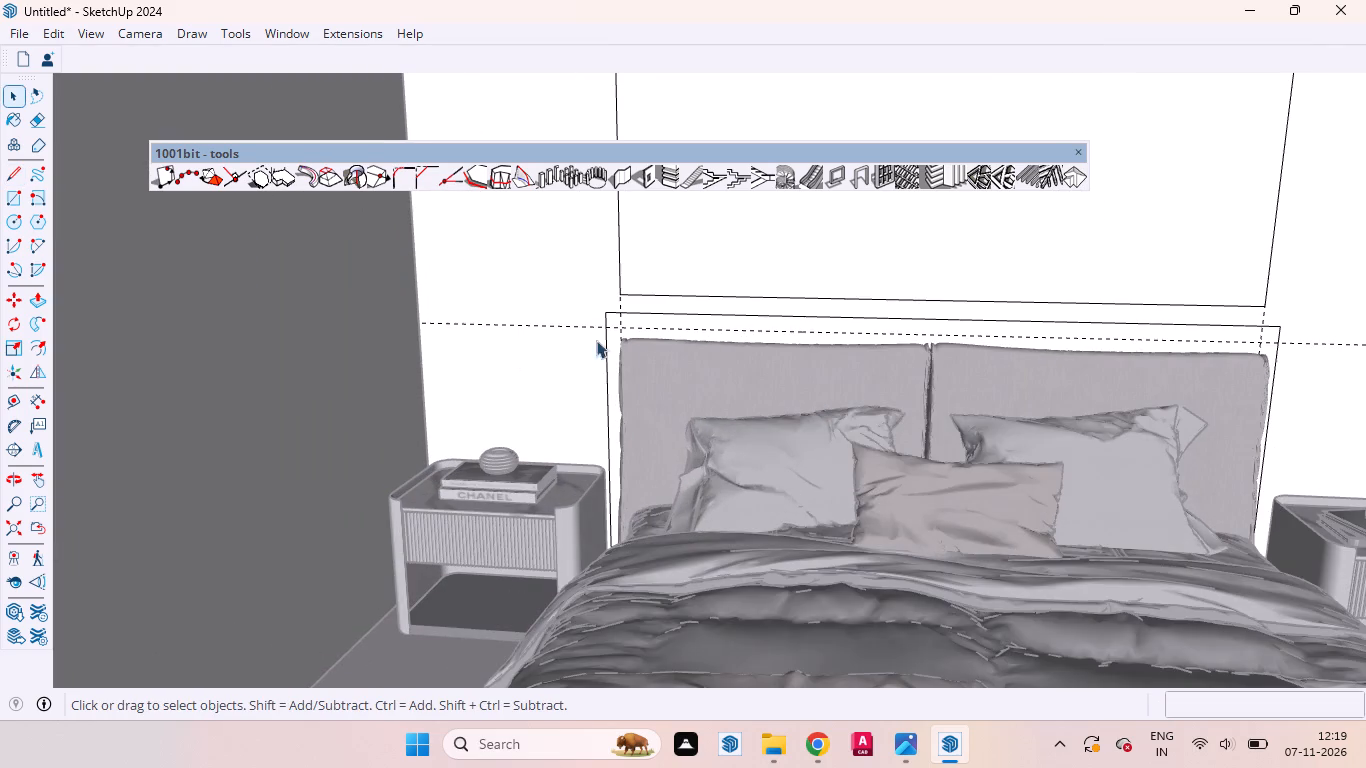
middle_click_drag(608, 334, 713, 270)
scroll(677, 293, "up", 11)
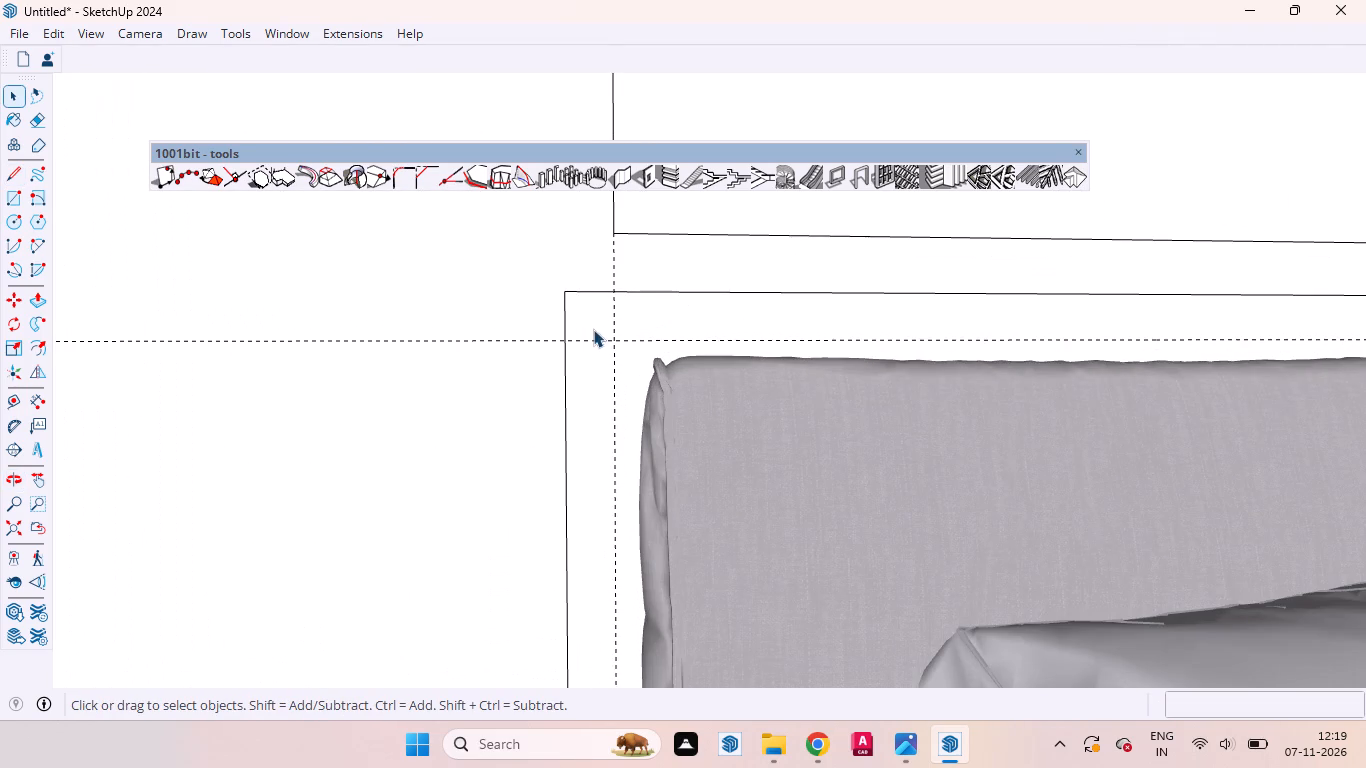
scroll(660, 302, "down", 5)
middle_click_drag(637, 416, 598, 375)
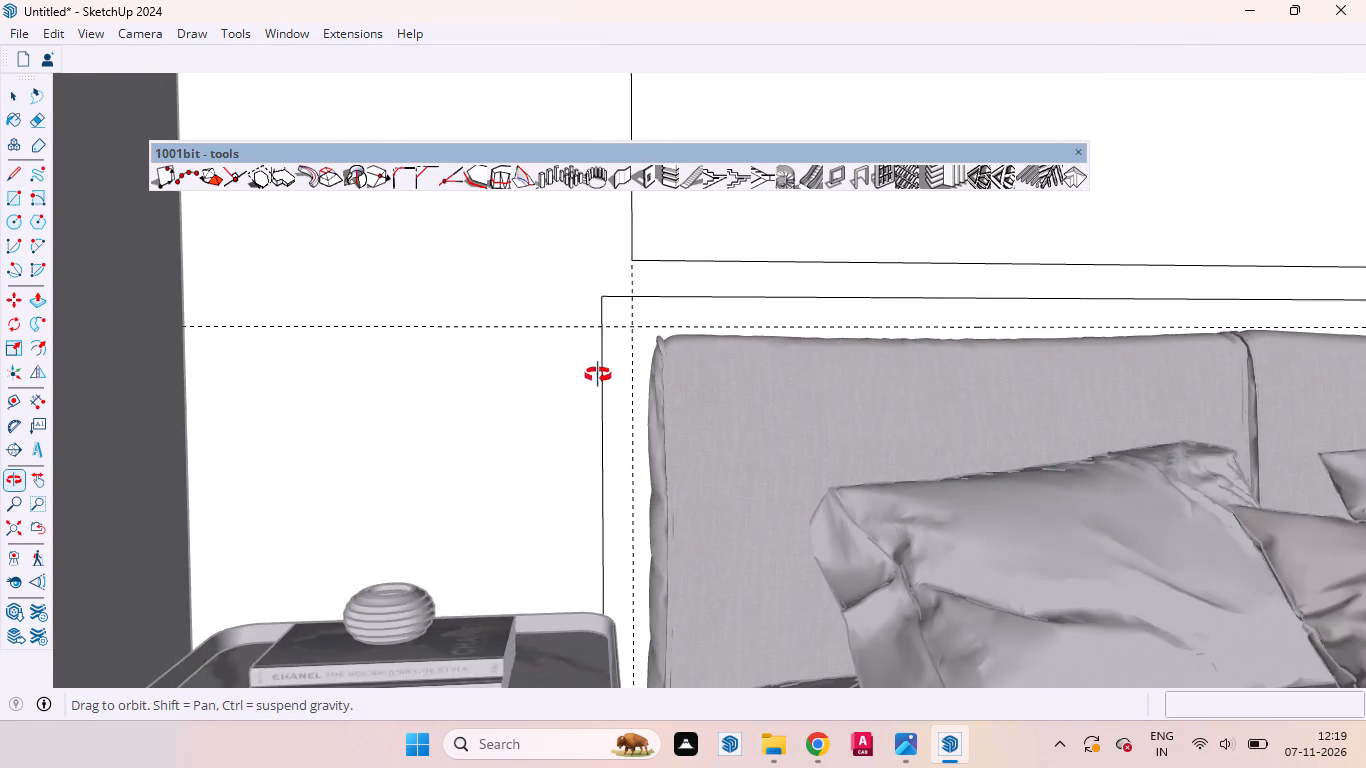
middle_click_drag(598, 375, 582, 359)
scroll(602, 346, "up", 8)
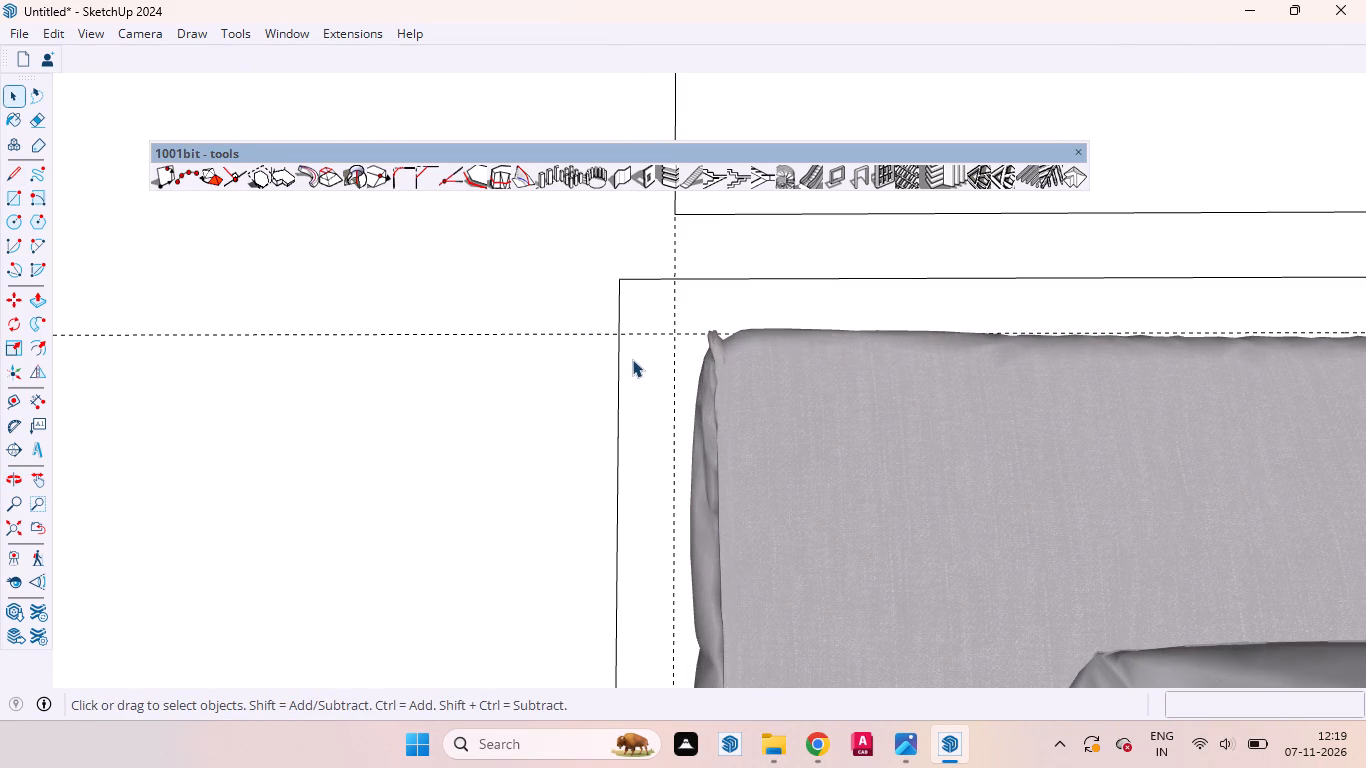
key("t")
scroll(627, 365, "up", 3)
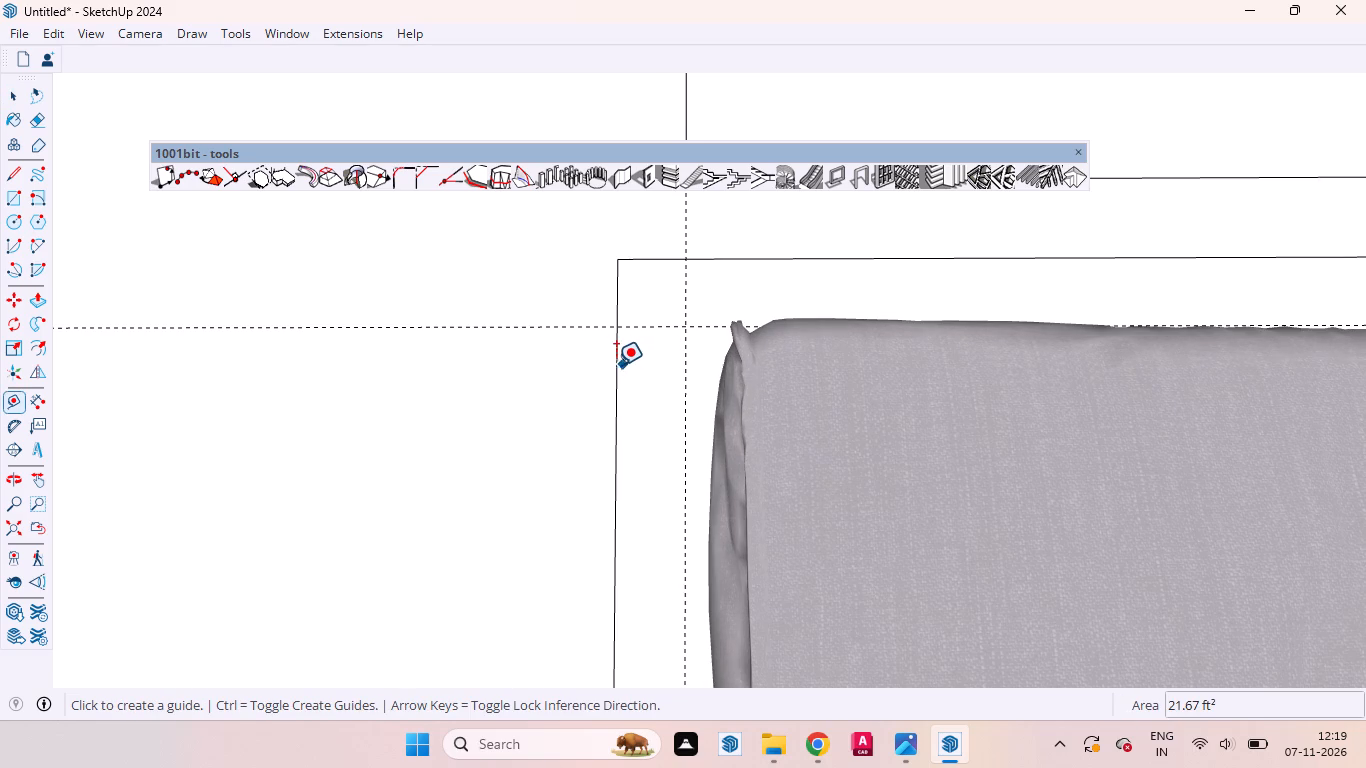
key("space")
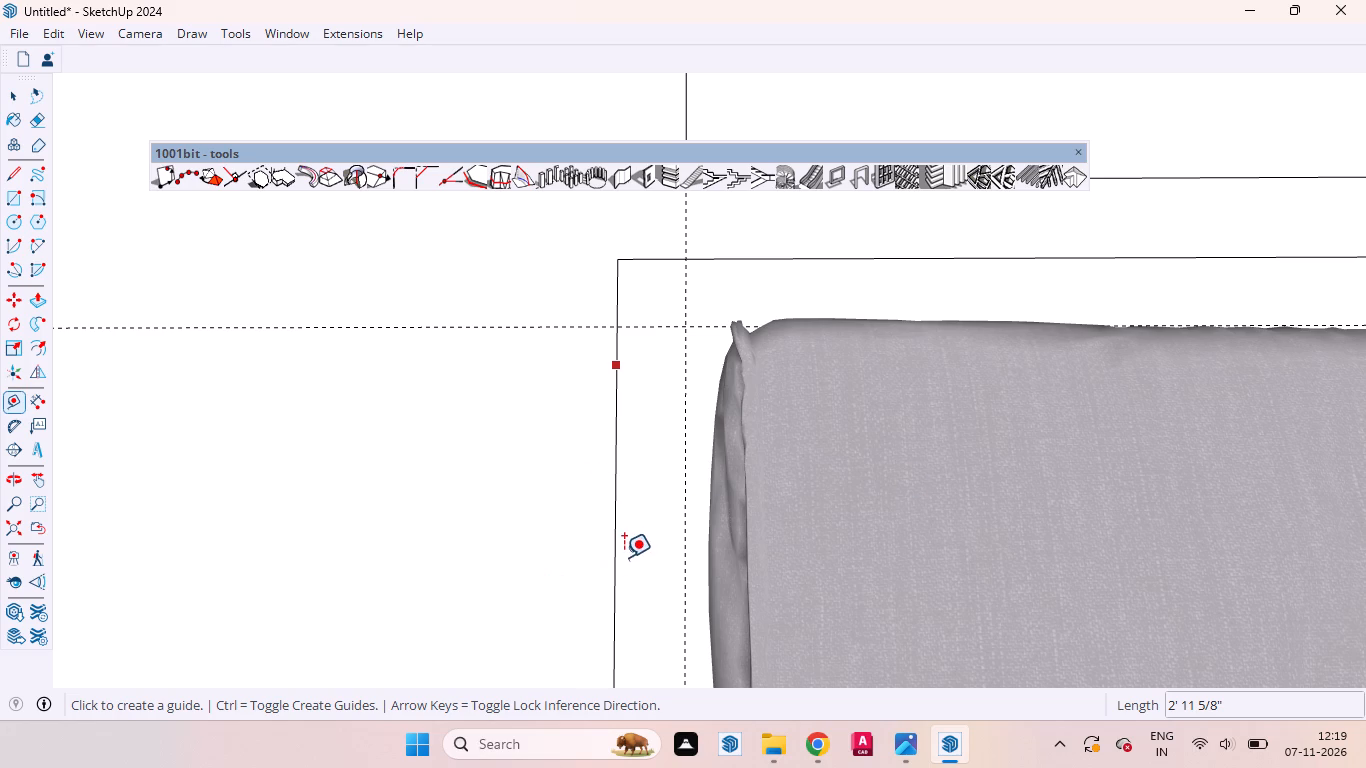
key("space")
Round the headboard outline's top corner on the books nightstand side with a 100-segment tangent arc between the guide intersections.
key("a")
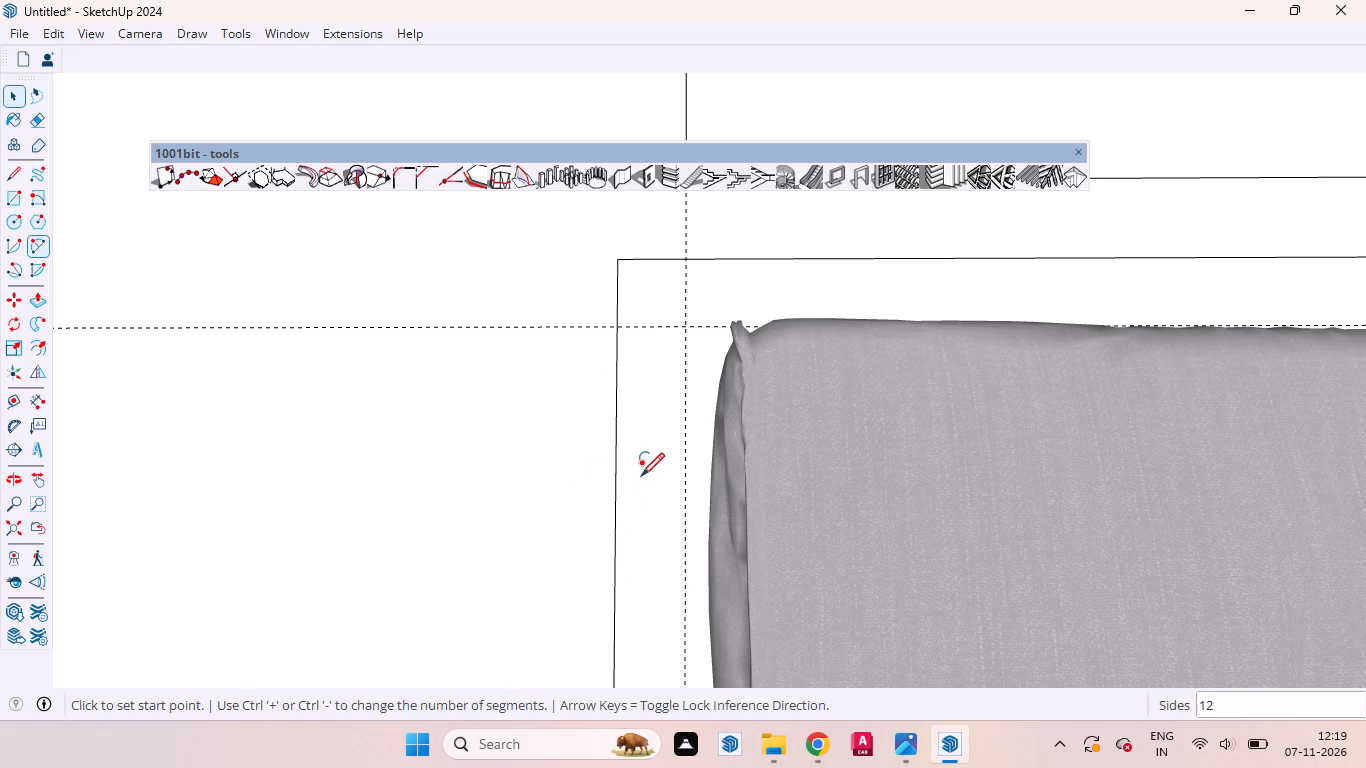
type("10")
key("0")
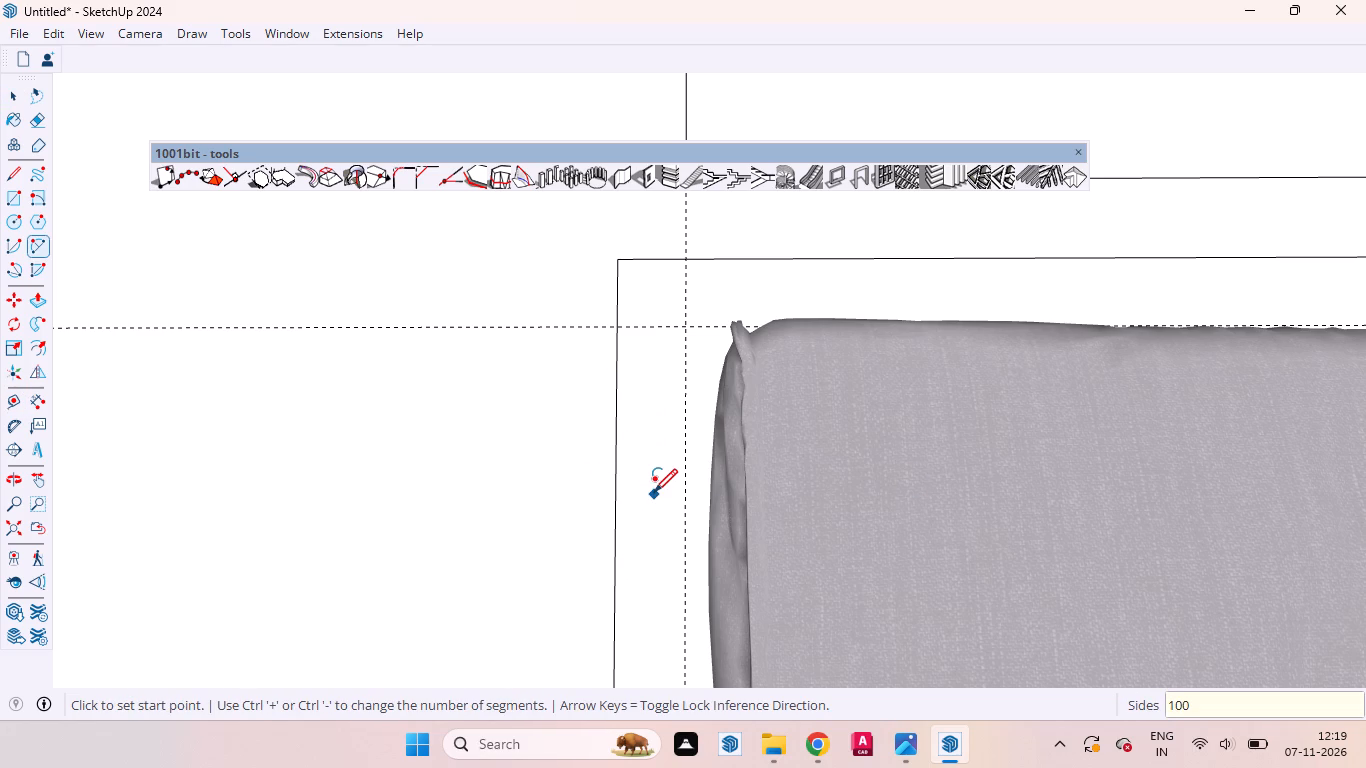
key("Return")
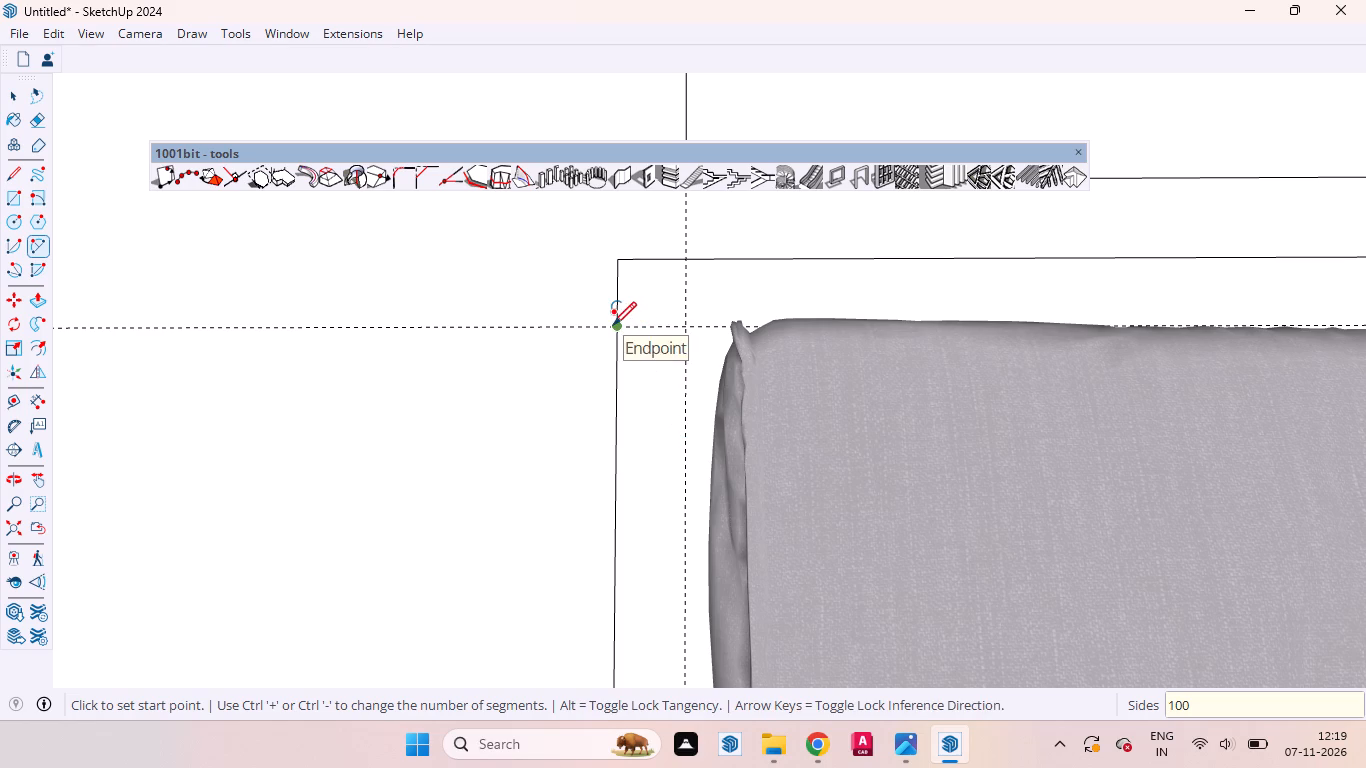
left_click(613, 325)
double_click(687, 258)
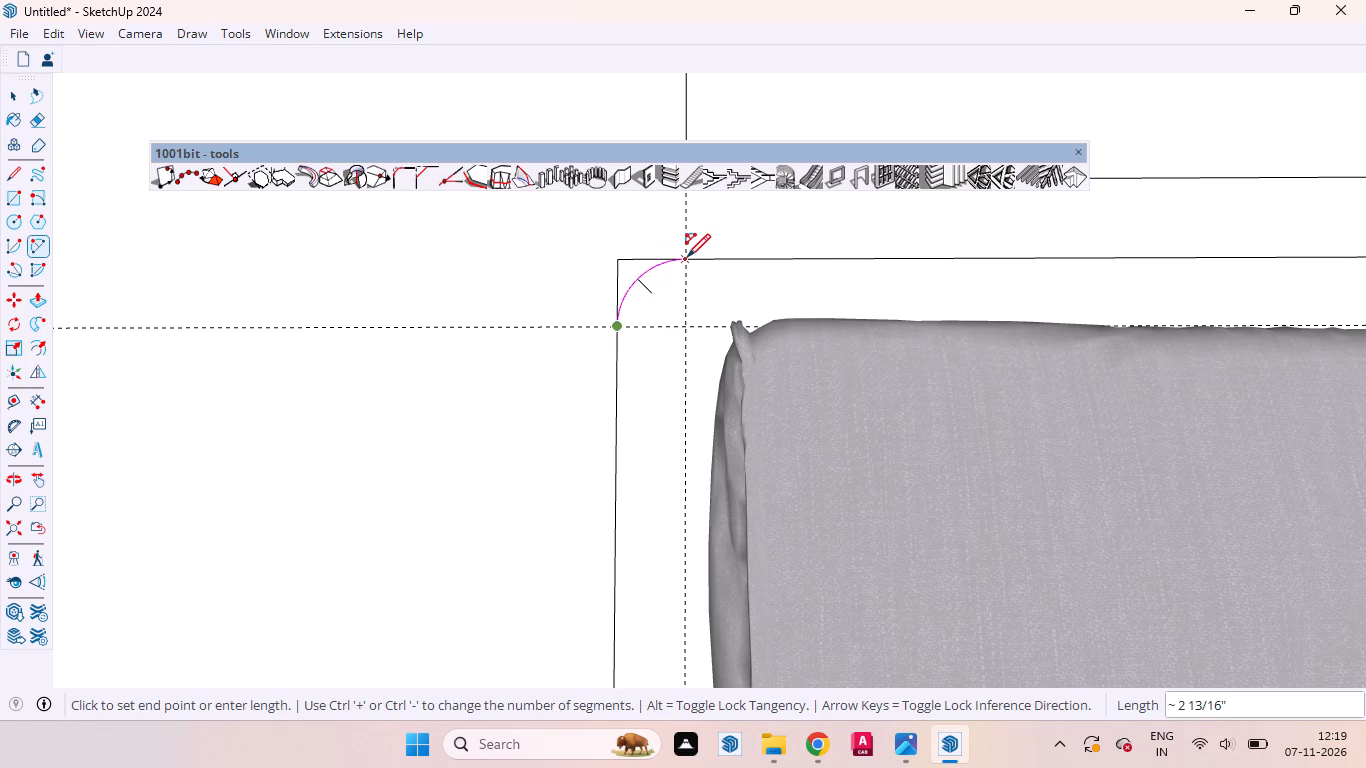
scroll(654, 411, "down", 6)
scroll(651, 411, "up", 2)
scroll(651, 411, "down", 2)
key("space")
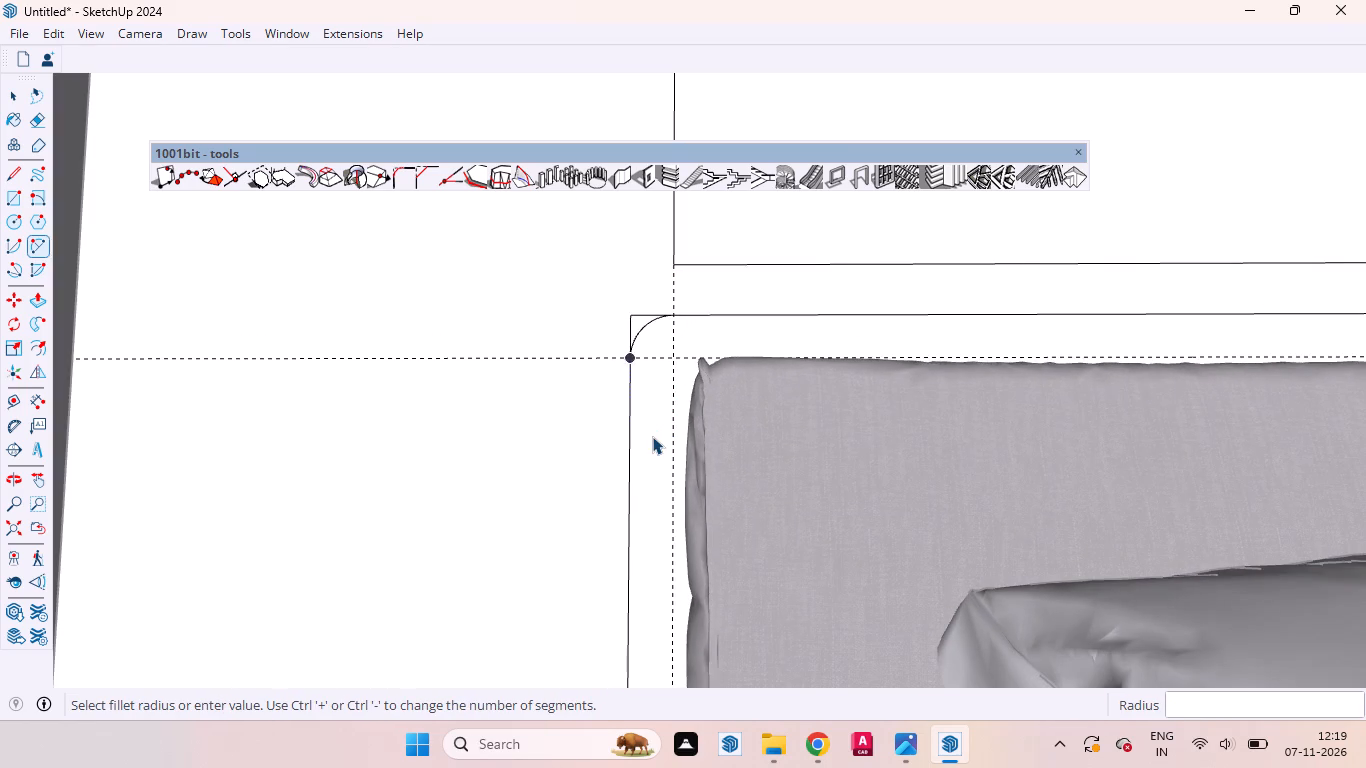
left_click(655, 410)
Round the outline's top corner on the vase nightstand side with a 100-segment tangent arc of 2" radius.
scroll(618, 402, "down", 14)
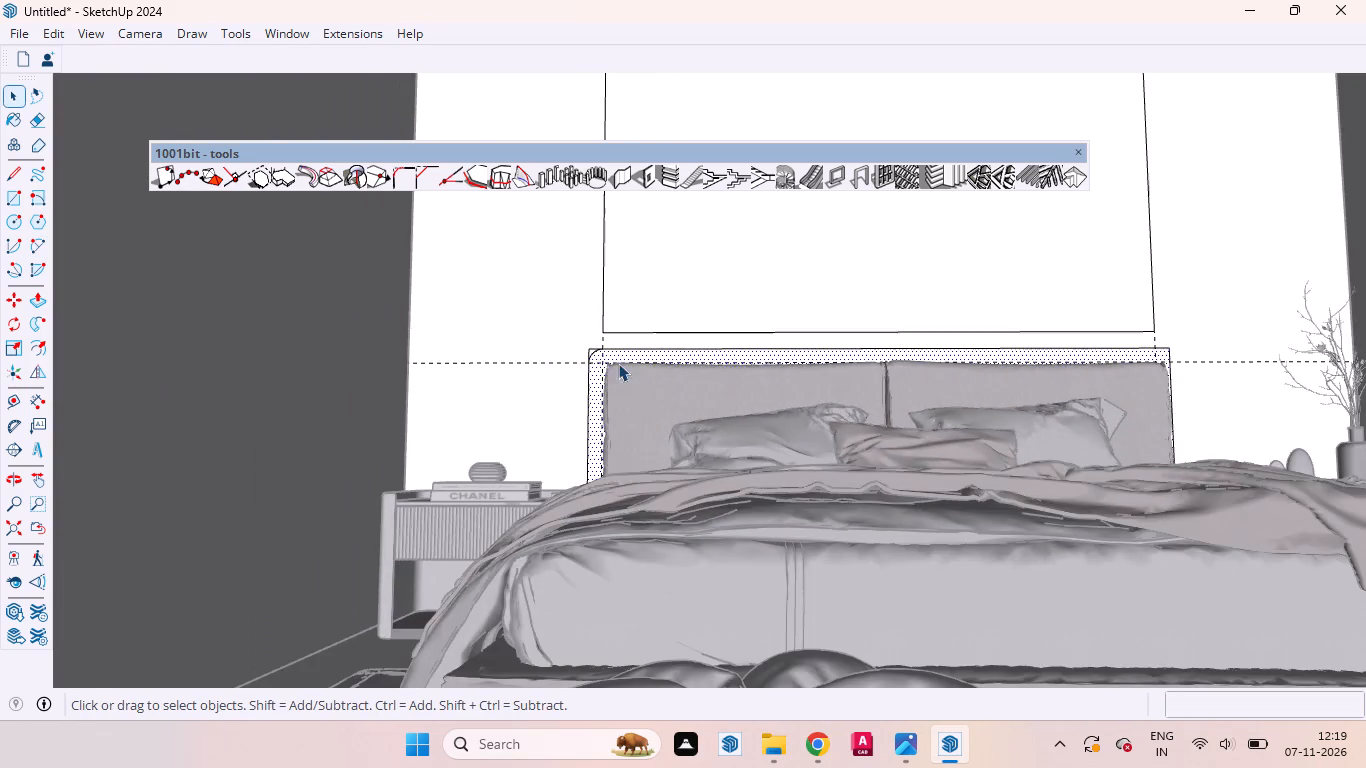
scroll(625, 387, "down", 6)
scroll(976, 373, "up", 11)
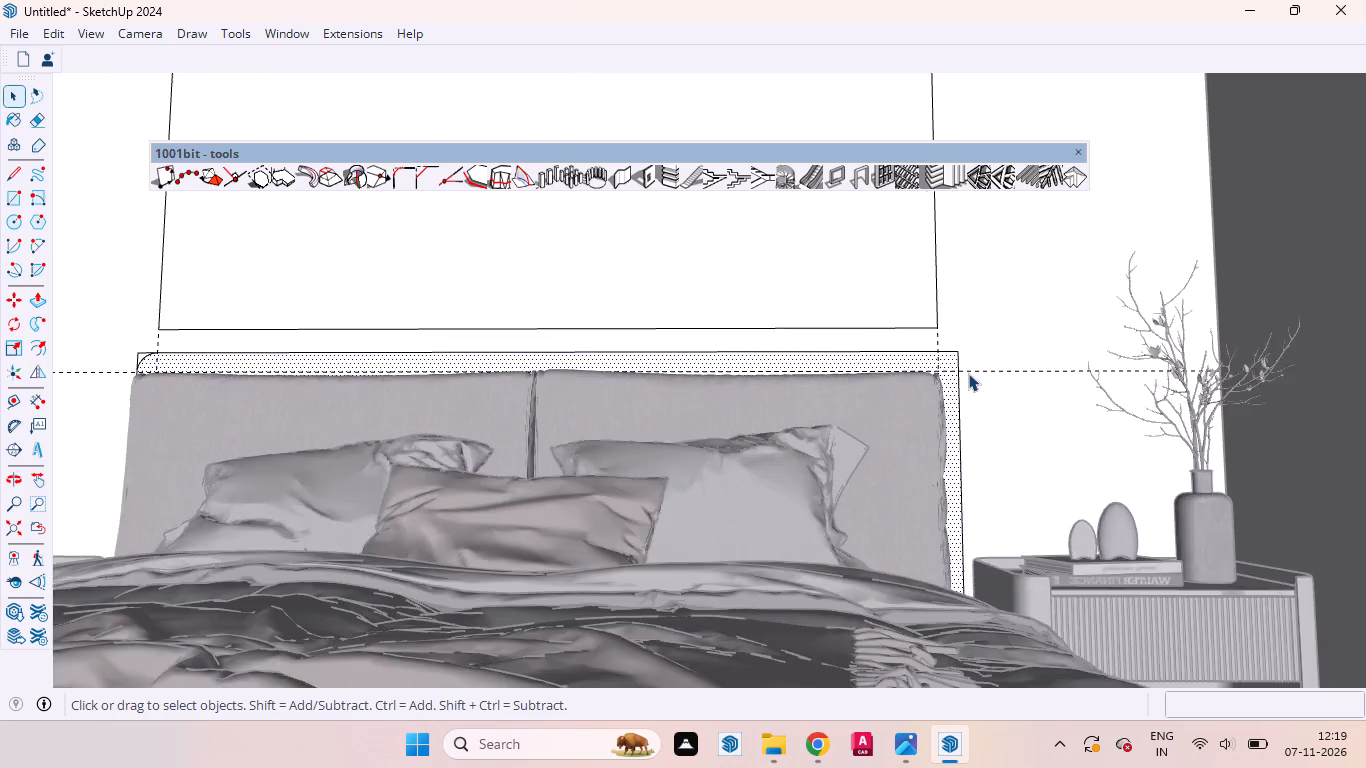
scroll(968, 373, "up", 2)
key("a")
type("100")
key("Return")
scroll(943, 369, "up", 5)
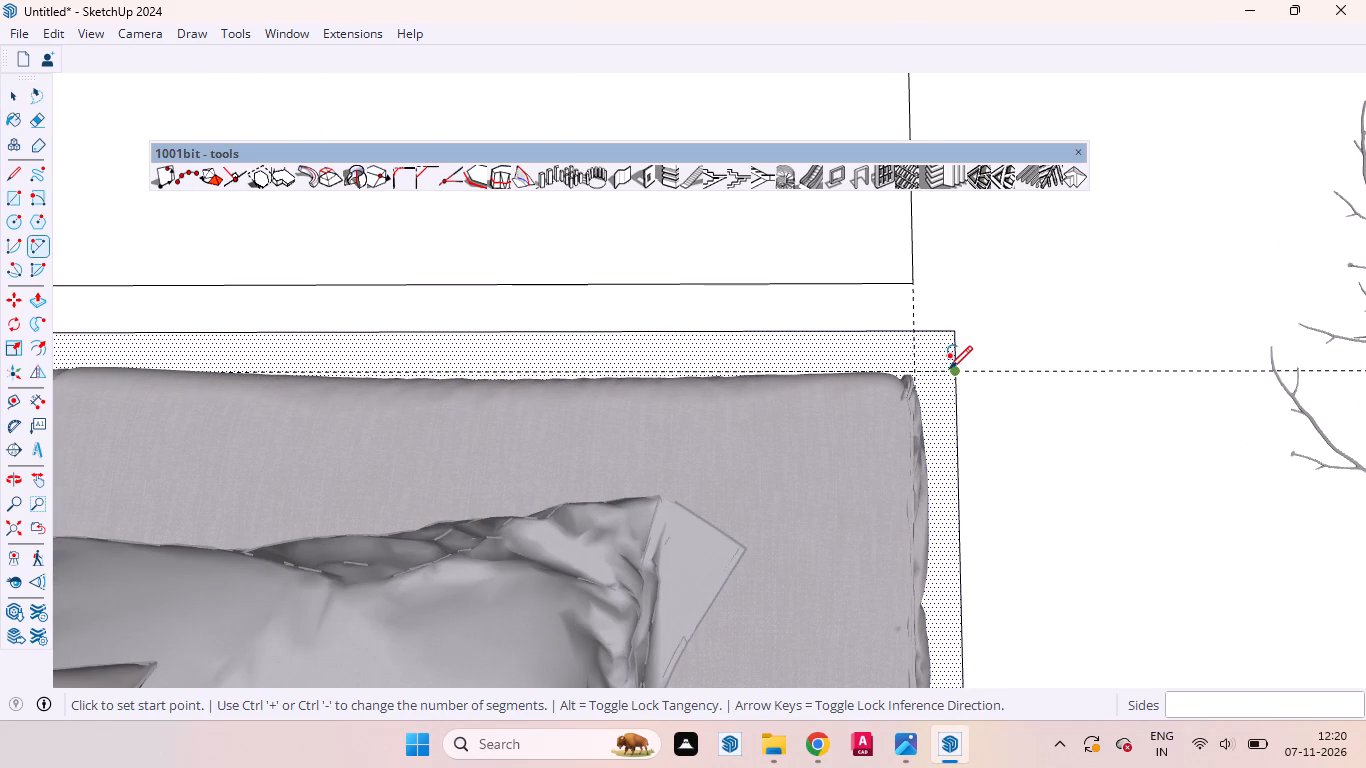
left_click(953, 369)
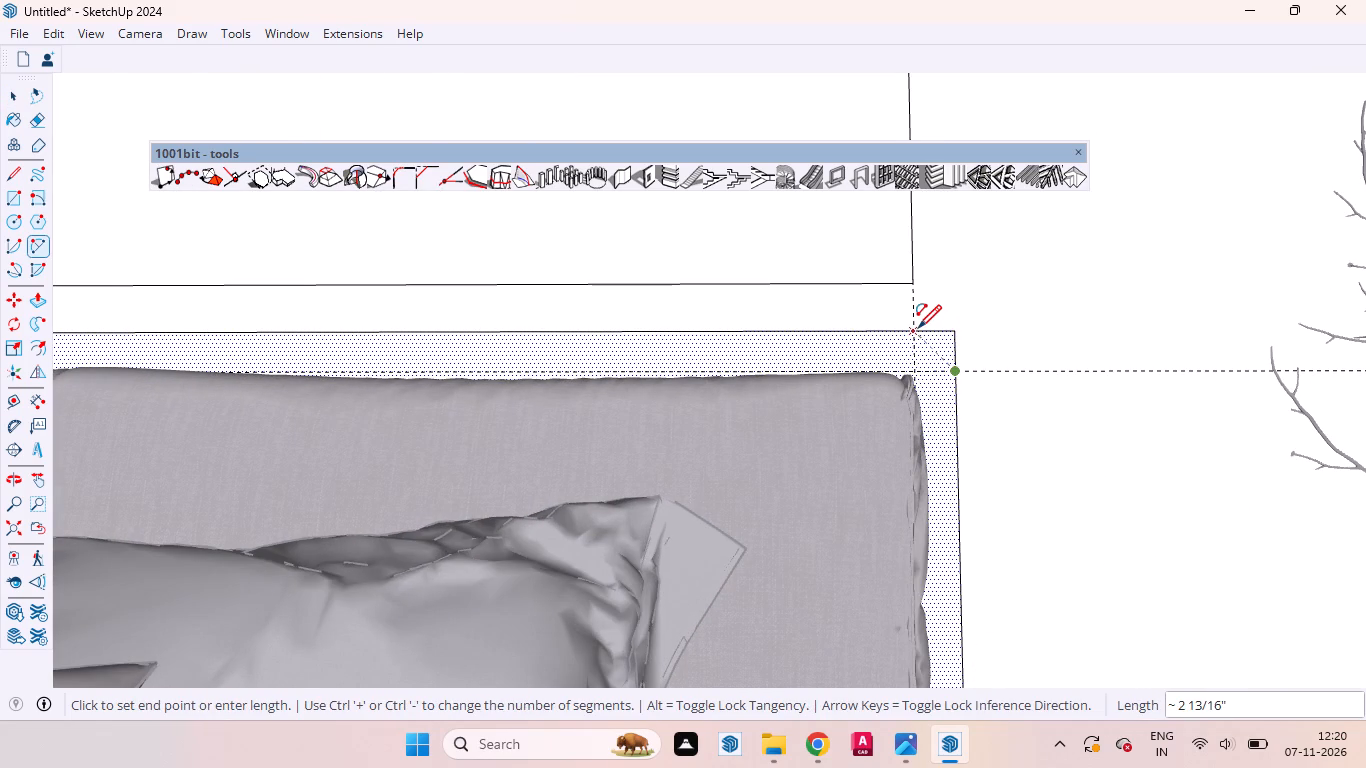
scroll(915, 328, "up", 15)
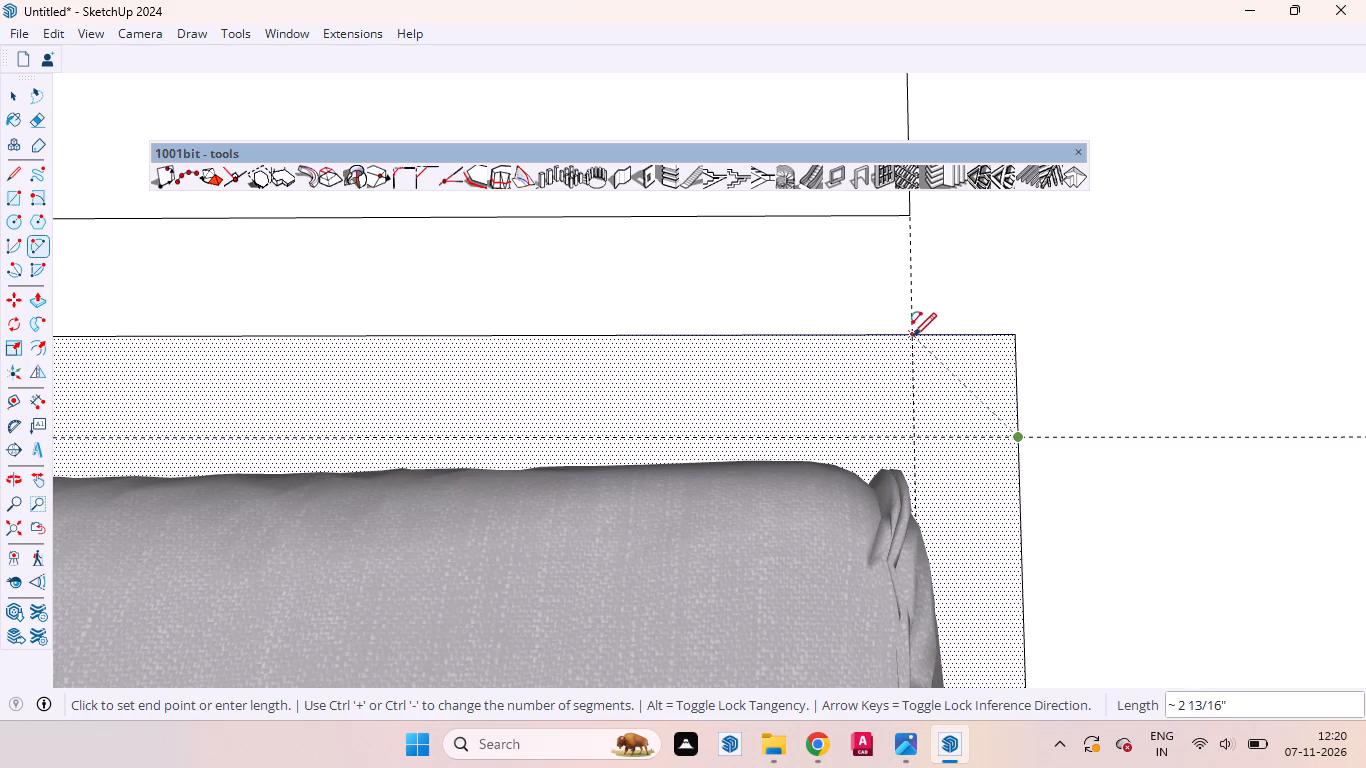
left_click(911, 336)
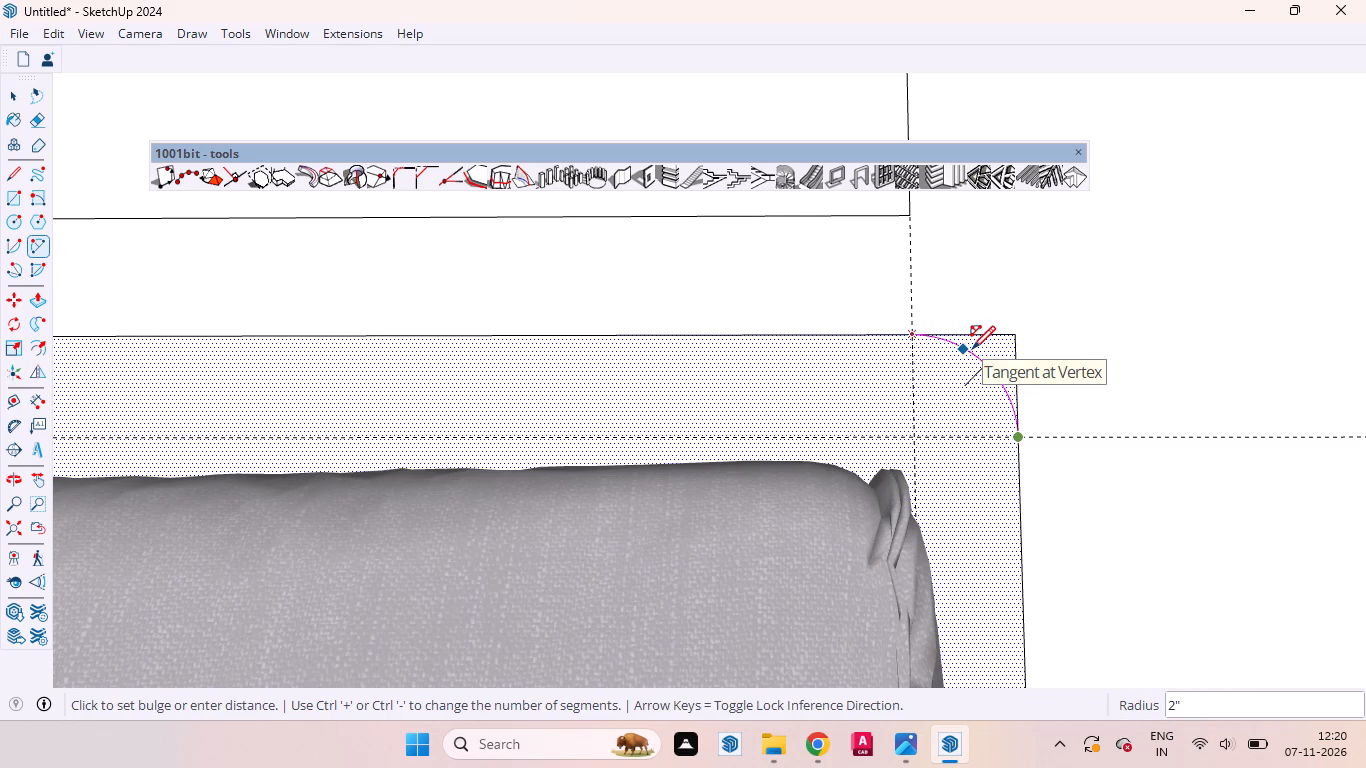
double_click(972, 349)
key("space")
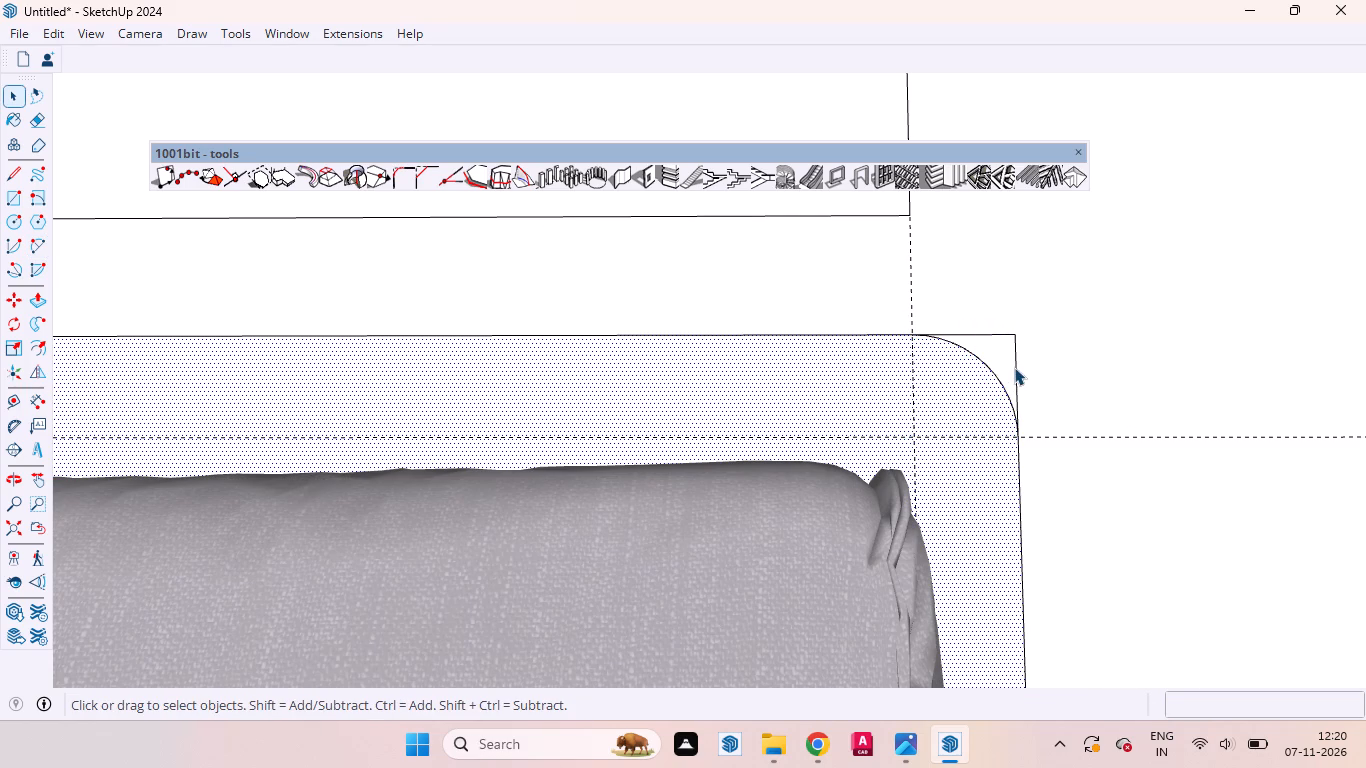
Erase the two leftover square-corner edges outside the arc on the vase nightstand side.
left_click(1015, 367)
right_click(1015, 367)
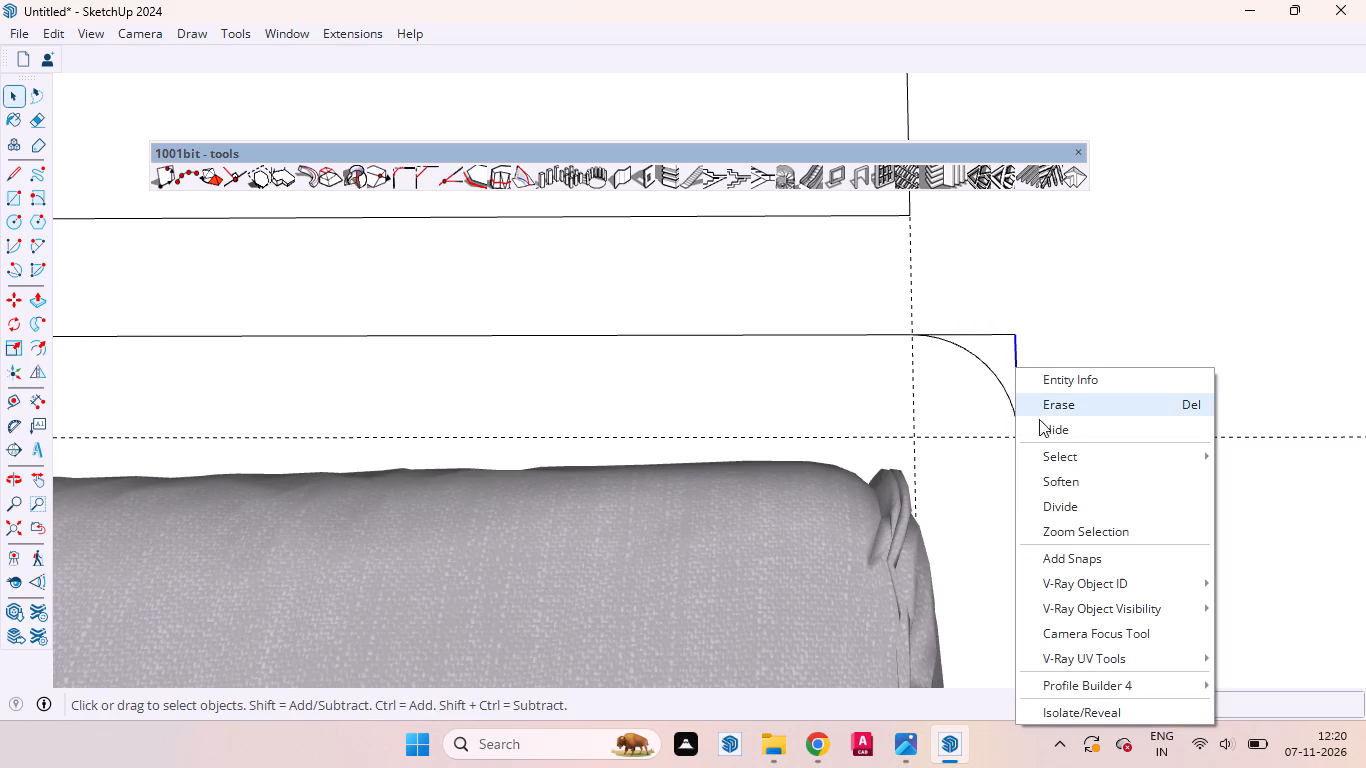
left_click(1045, 402)
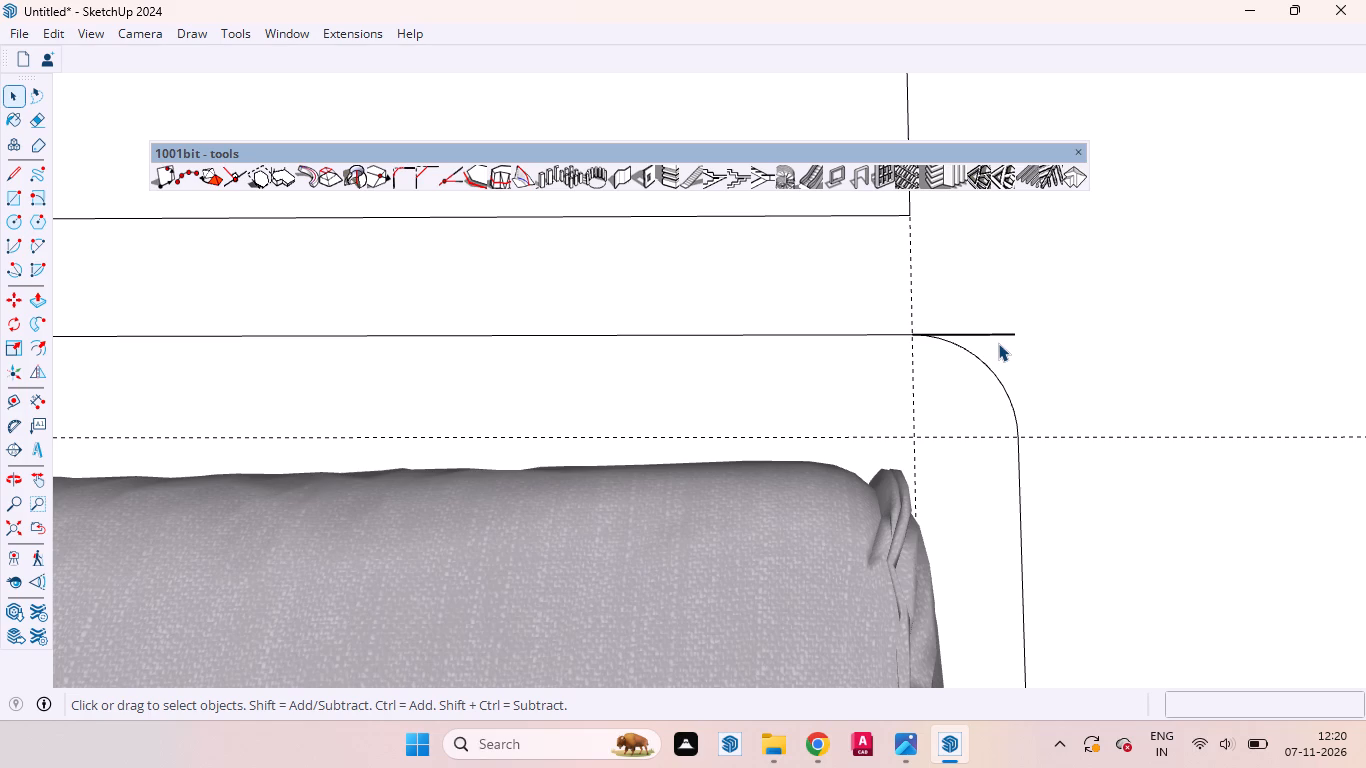
left_click(993, 336)
right_click(993, 336)
left_click(1018, 382)
Erase the two leftover square-corner edges outside the arc on the books nightstand side.
scroll(1123, 354, "down", 12)
scroll(1294, 333, "up", 1)
scroll(1251, 345, "down", 15)
scroll(1281, 352, "up", 1)
scroll(1281, 352, "down", 1)
scroll(1281, 352, "up", 1)
scroll(1281, 352, "down", 3)
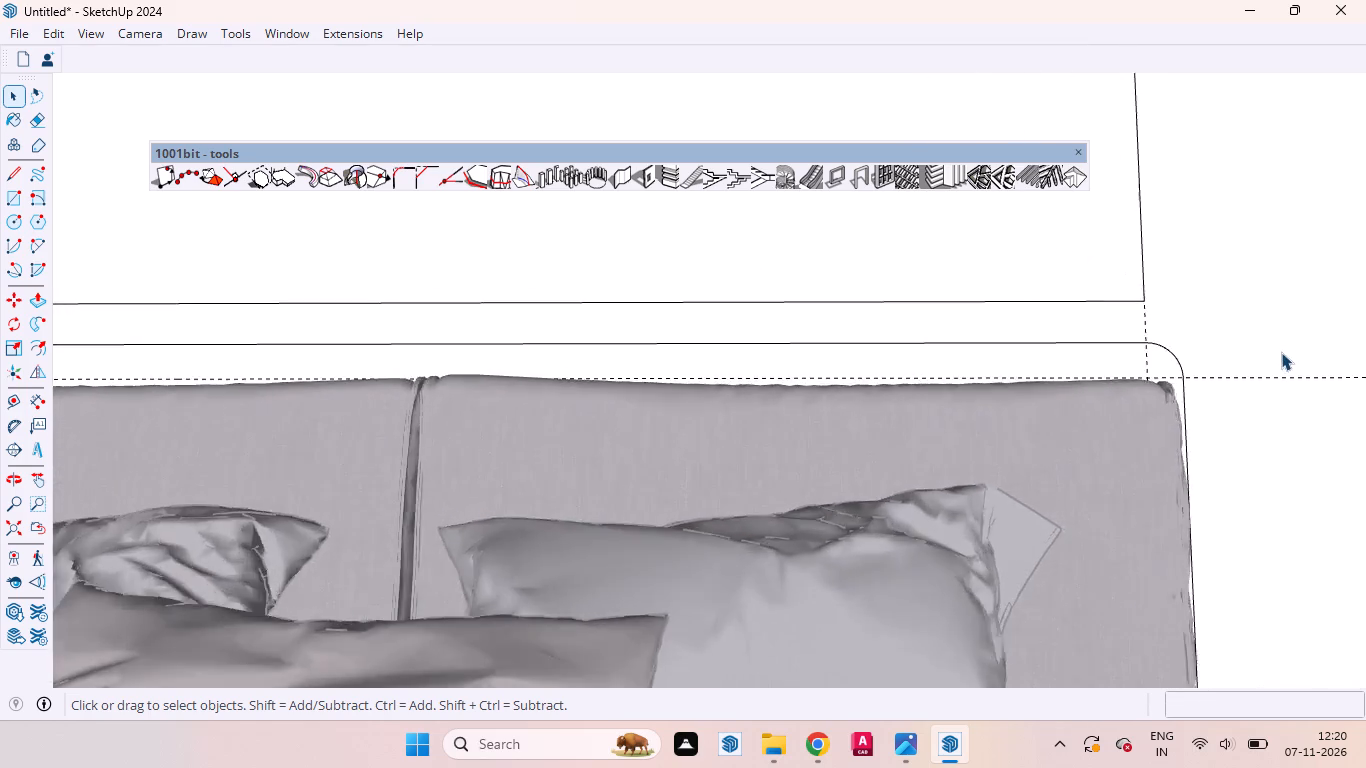
scroll(1281, 352, "down", 3)
scroll(1281, 352, "up", 2)
scroll(1281, 352, "down", 13)
scroll(884, 355, "up", 8)
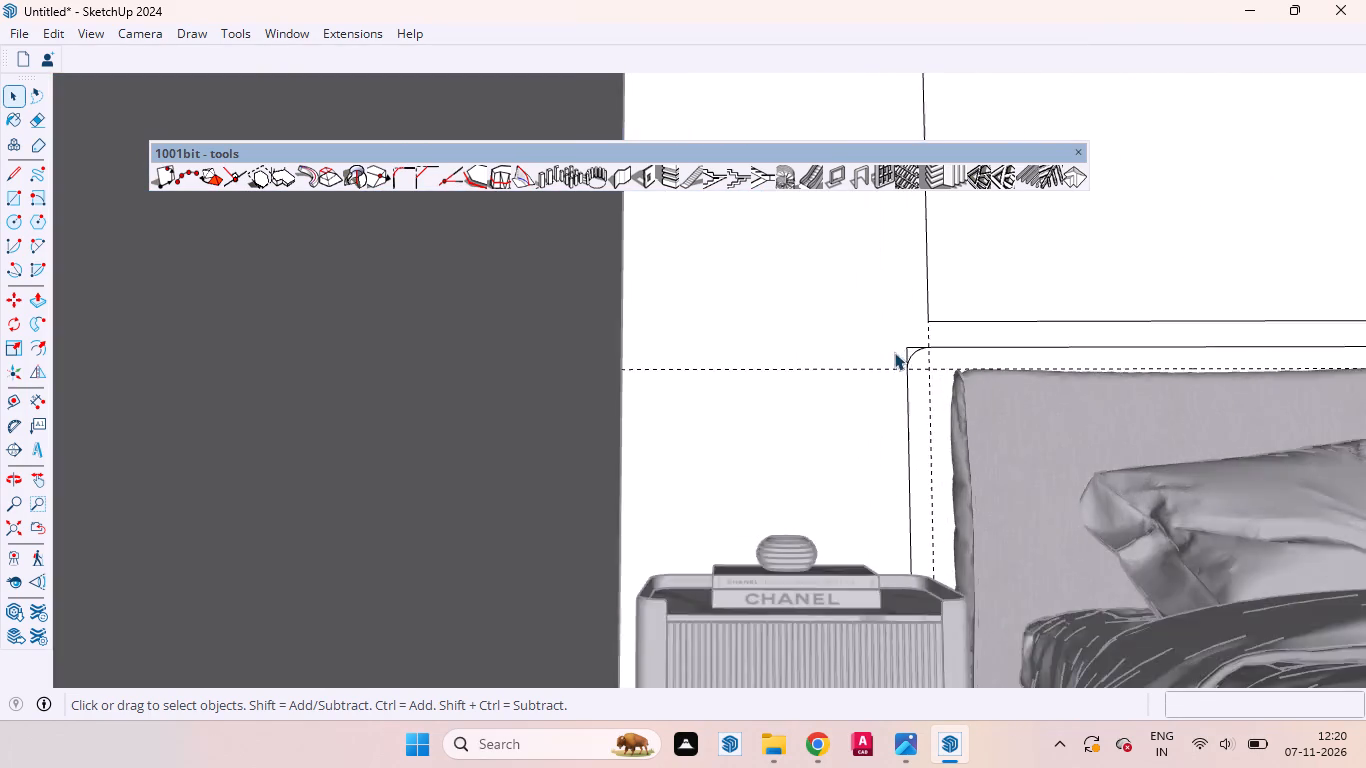
scroll(894, 352, "up", 13)
left_click(913, 350)
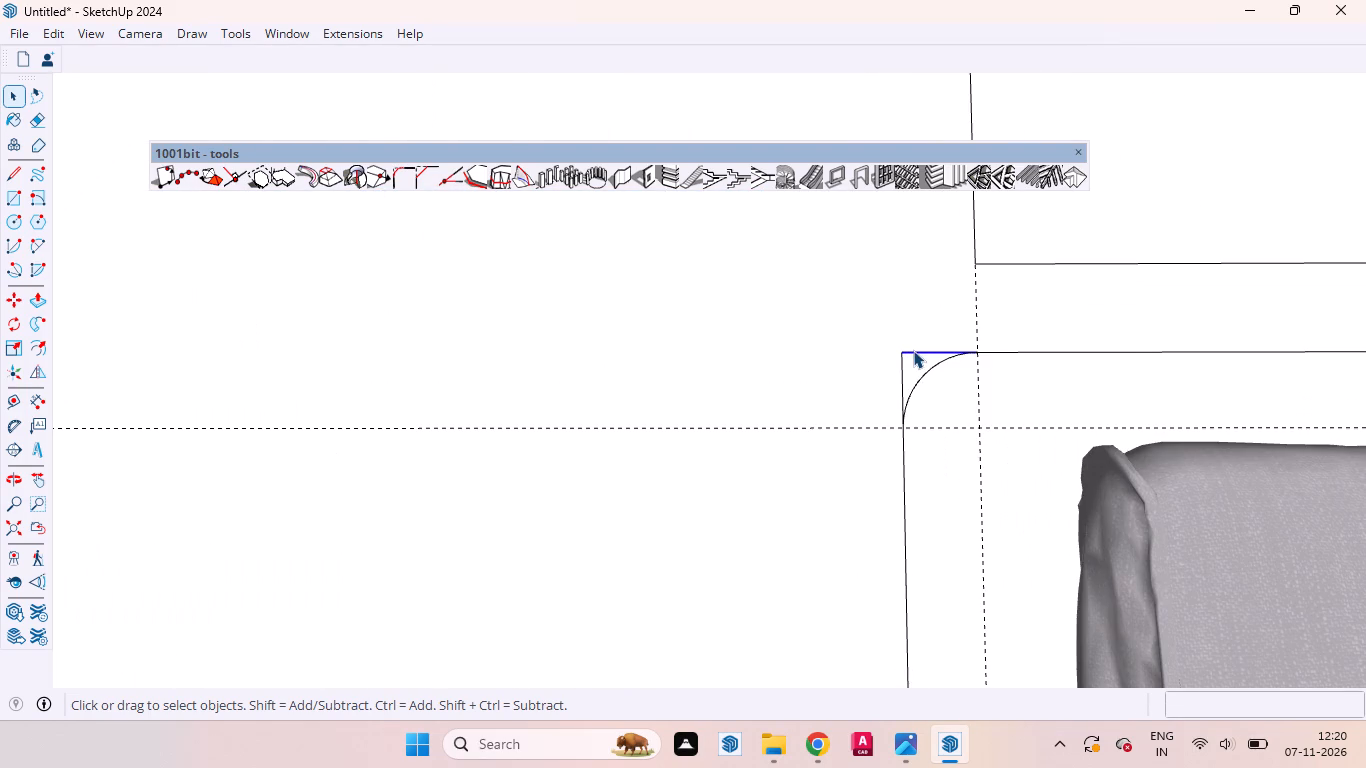
right_click(913, 350)
left_click(939, 376)
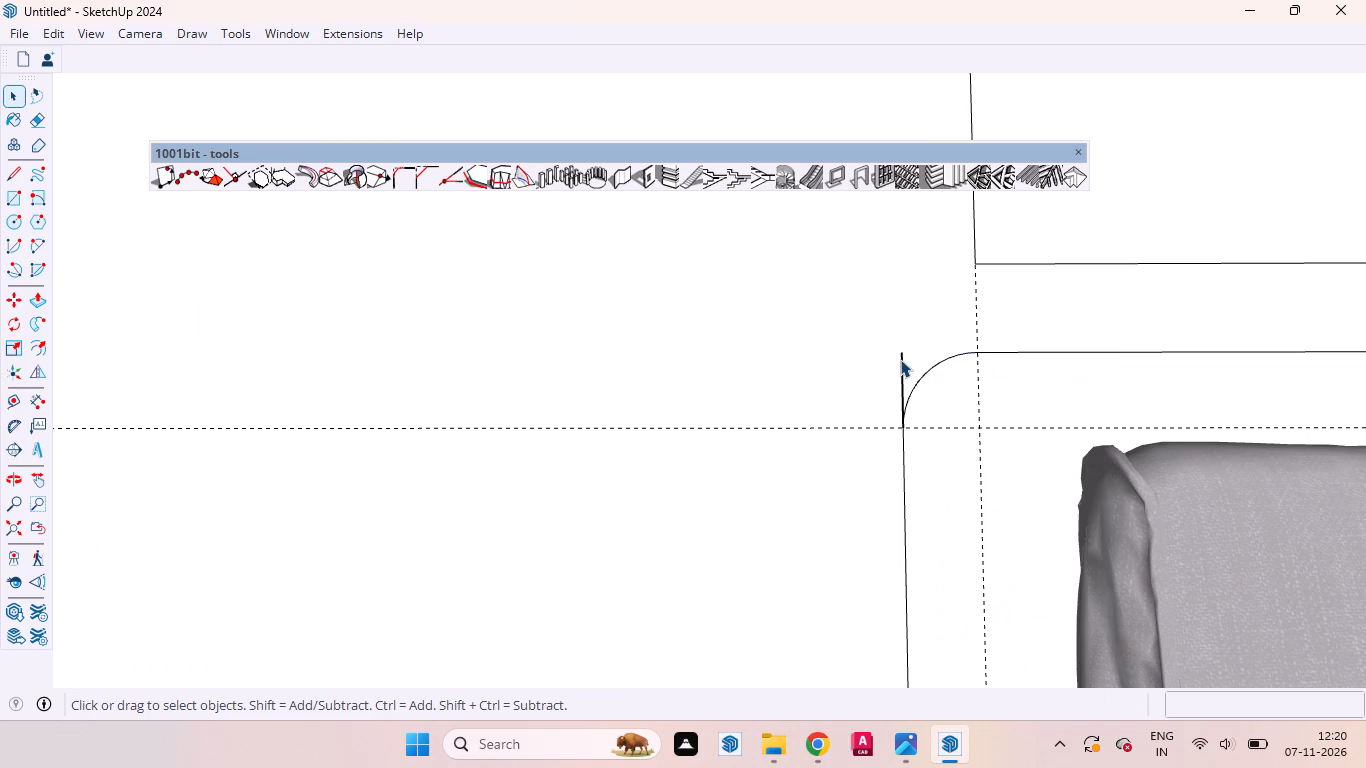
left_click(900, 359)
right_click(900, 359)
left_click(927, 393)
Copy the upper wall panel's vertical edge on the books nightstand side 2" outward.
scroll(930, 406, "down", 7)
scroll(860, 416, "up", 1)
scroll(859, 416, "down", 3)
middle_click_drag(956, 405, 813, 432)
scroll(906, 459, "down", 9)
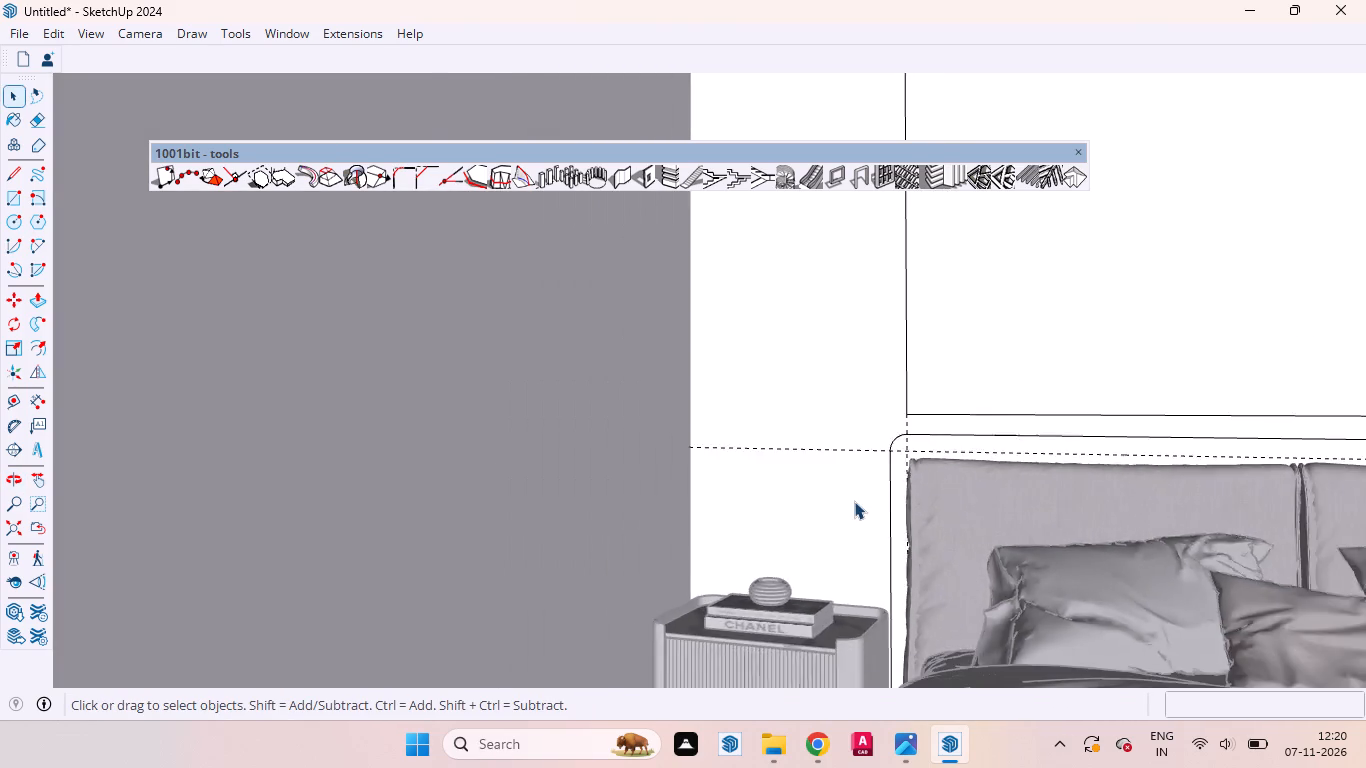
scroll(854, 501, "down", 4)
scroll(854, 499, "up", 1)
scroll(854, 499, "down", 8)
scroll(905, 459, "up", 12)
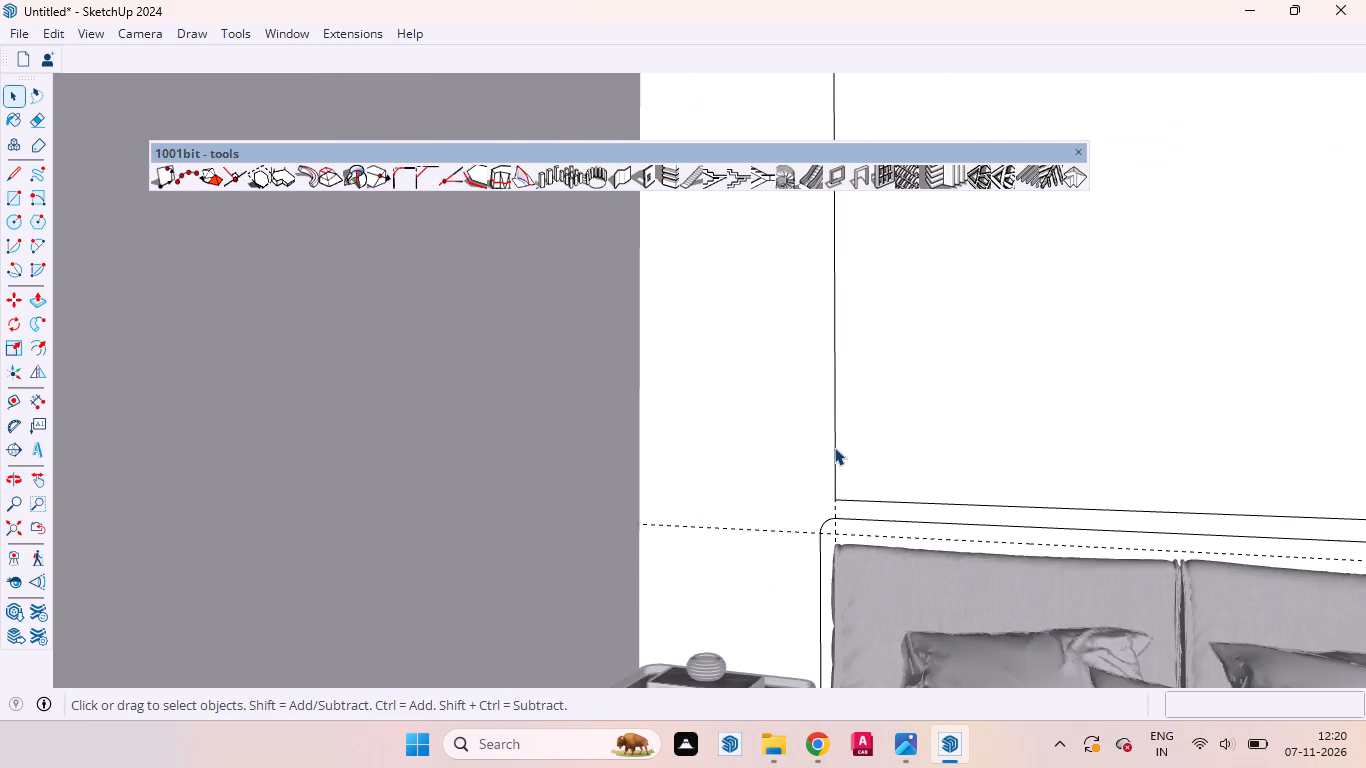
scroll(834, 447, "up", 6)
left_click(834, 443)
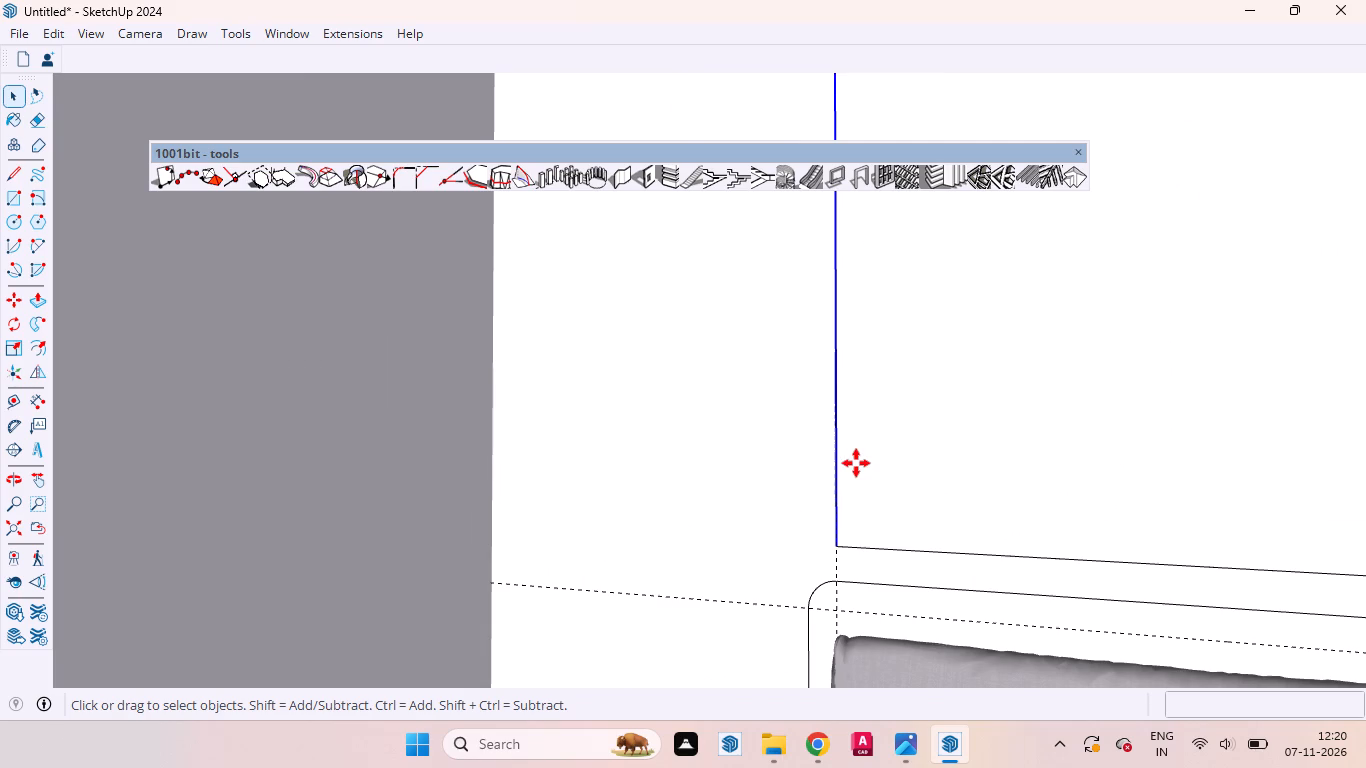
key("m")
left_click(858, 463)
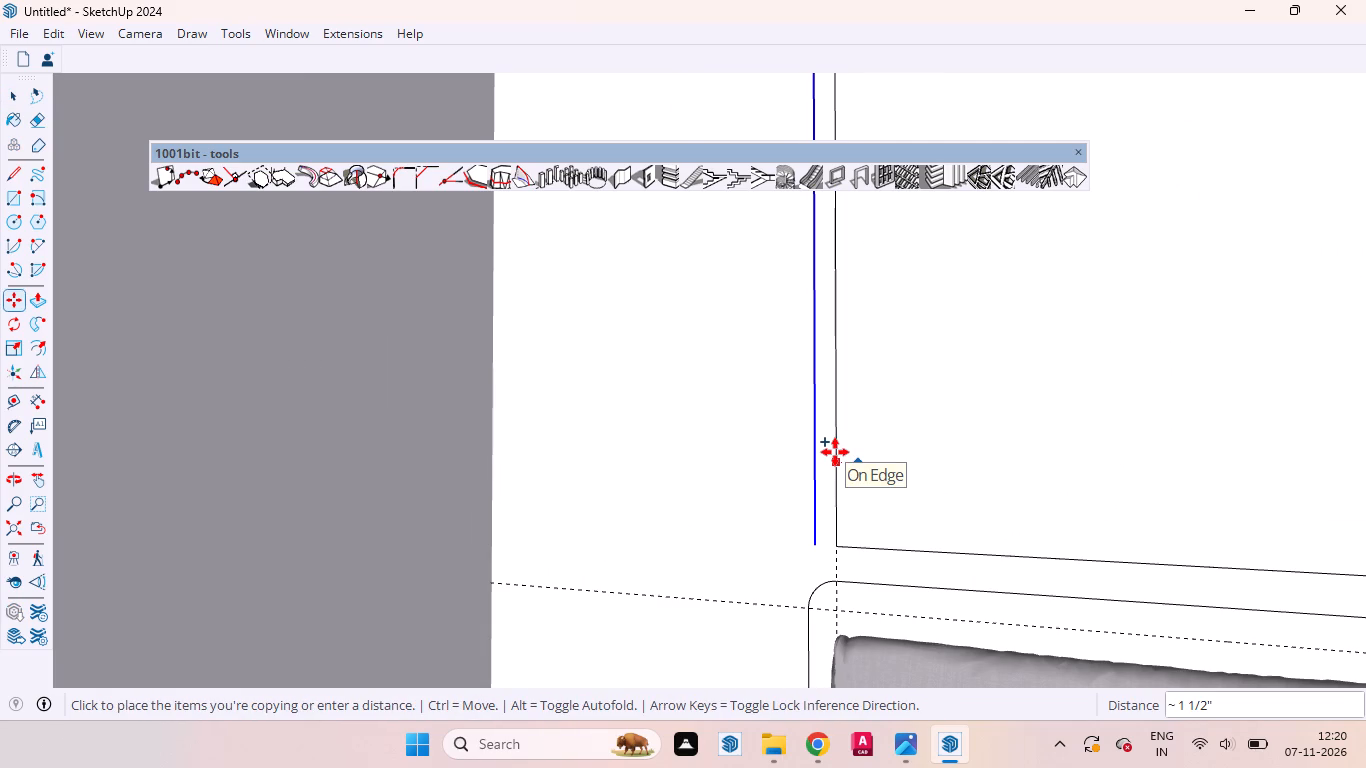
key("2")
key("Return")
key("space")
Copy the upper wall panel's vertical edge on the vase nightstand side 2" outward.
scroll(829, 466, "down", 20)
scroll(829, 466, "down", 1)
scroll(962, 437, "up", 9)
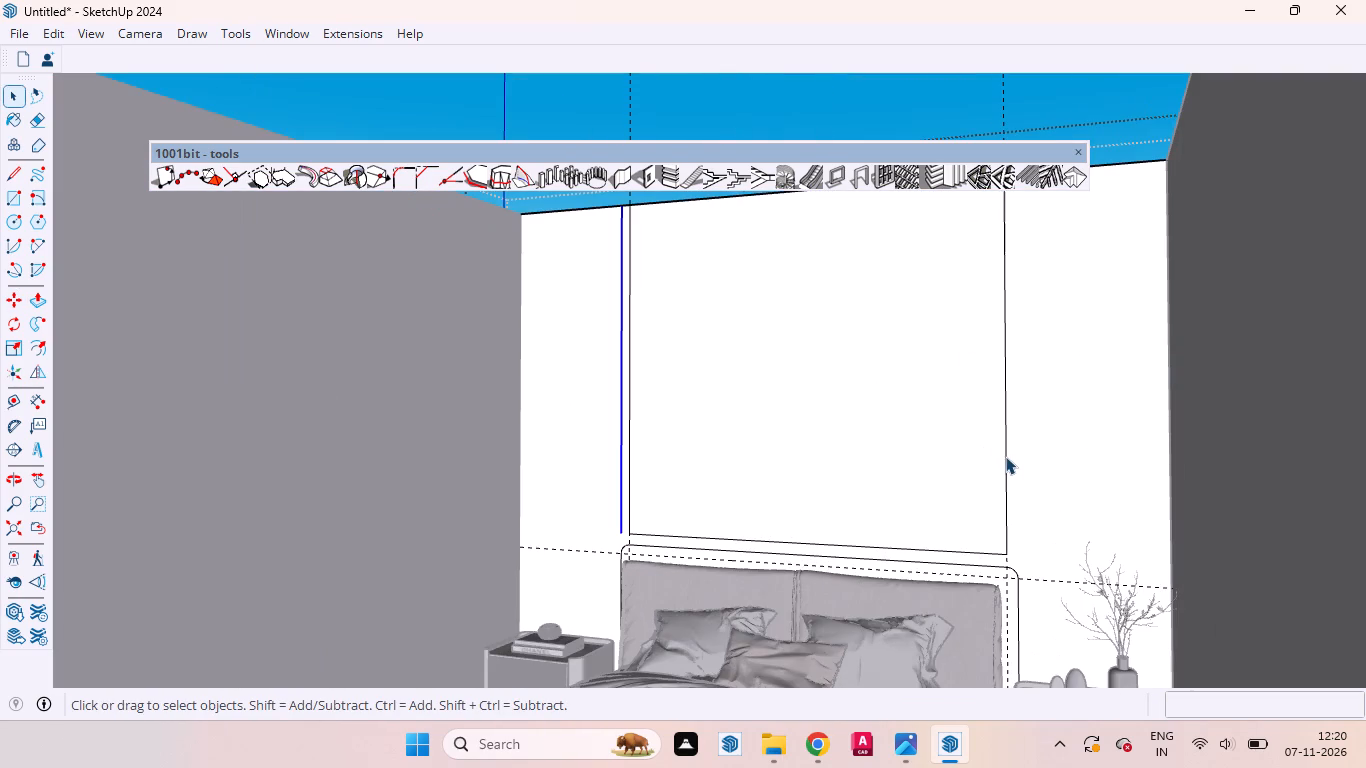
left_click(1006, 456)
key("m")
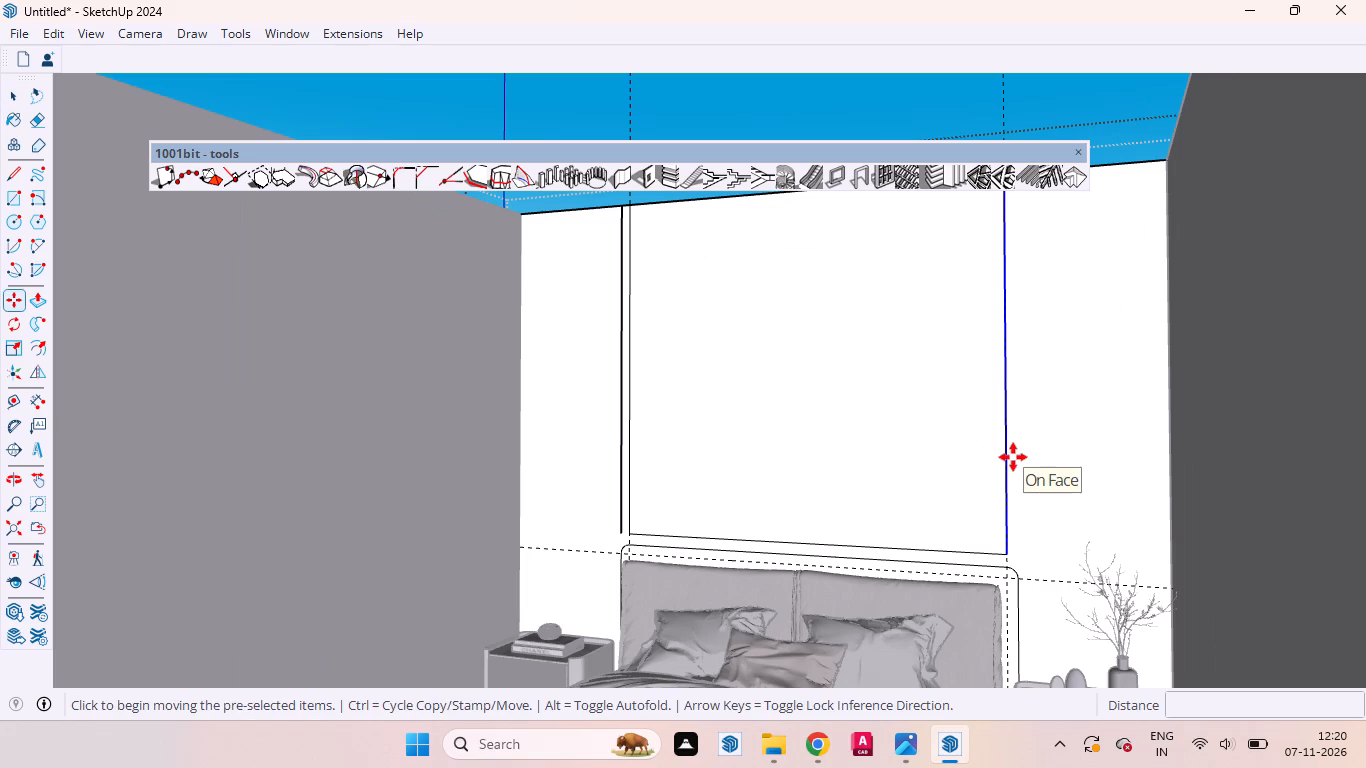
left_click(1013, 457)
key("2")
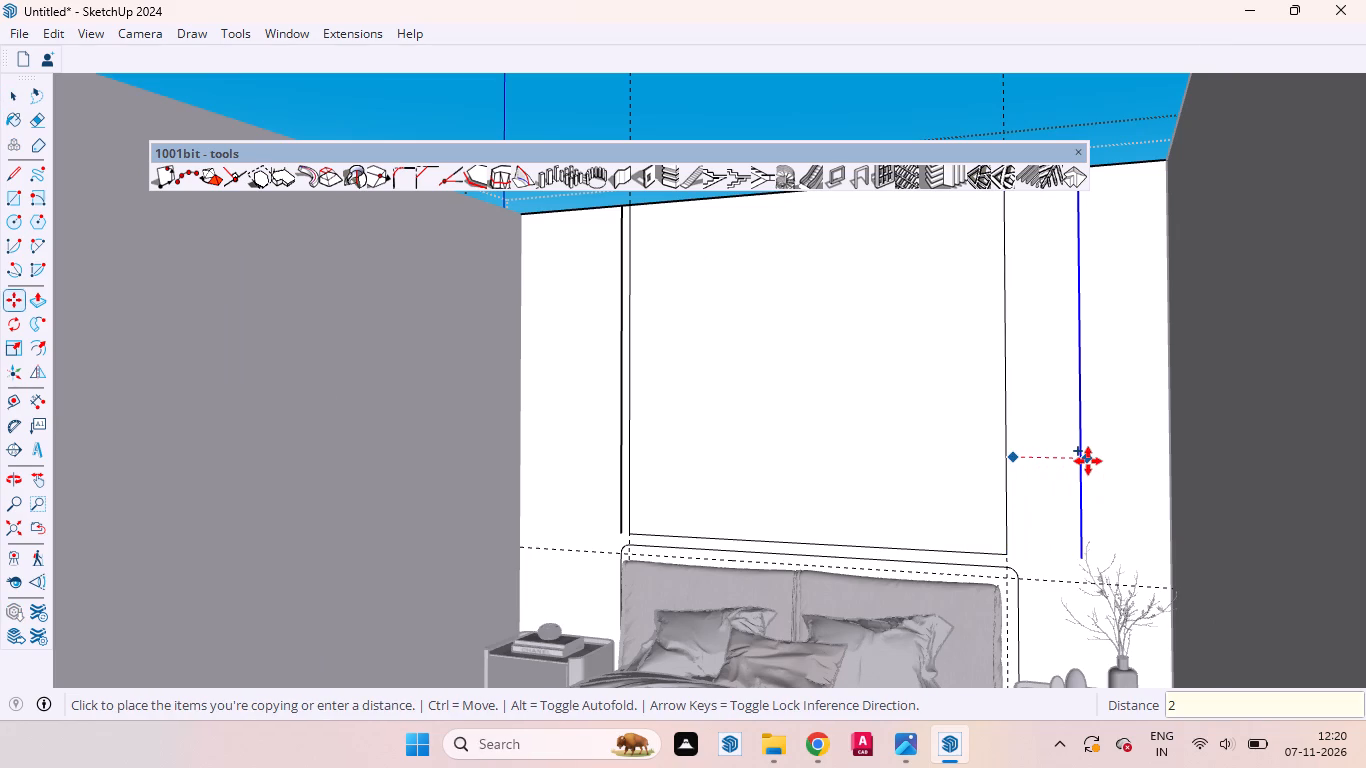
key("Return")
key("space")
Copy the upper wall panel's bottom edge 2" upward.
scroll(1063, 382, "down", 4)
middle_click_drag(816, 454, 833, 463)
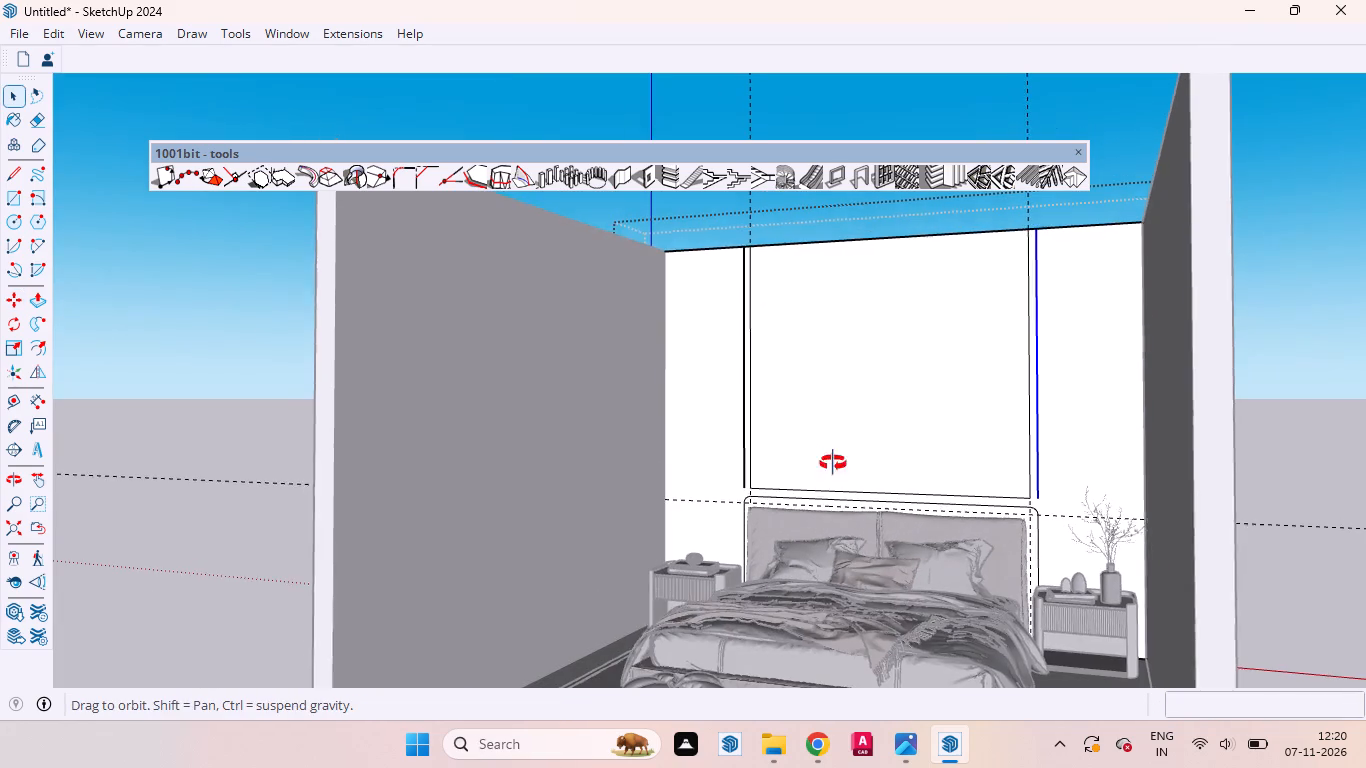
middle_click_drag(833, 463, 962, 472)
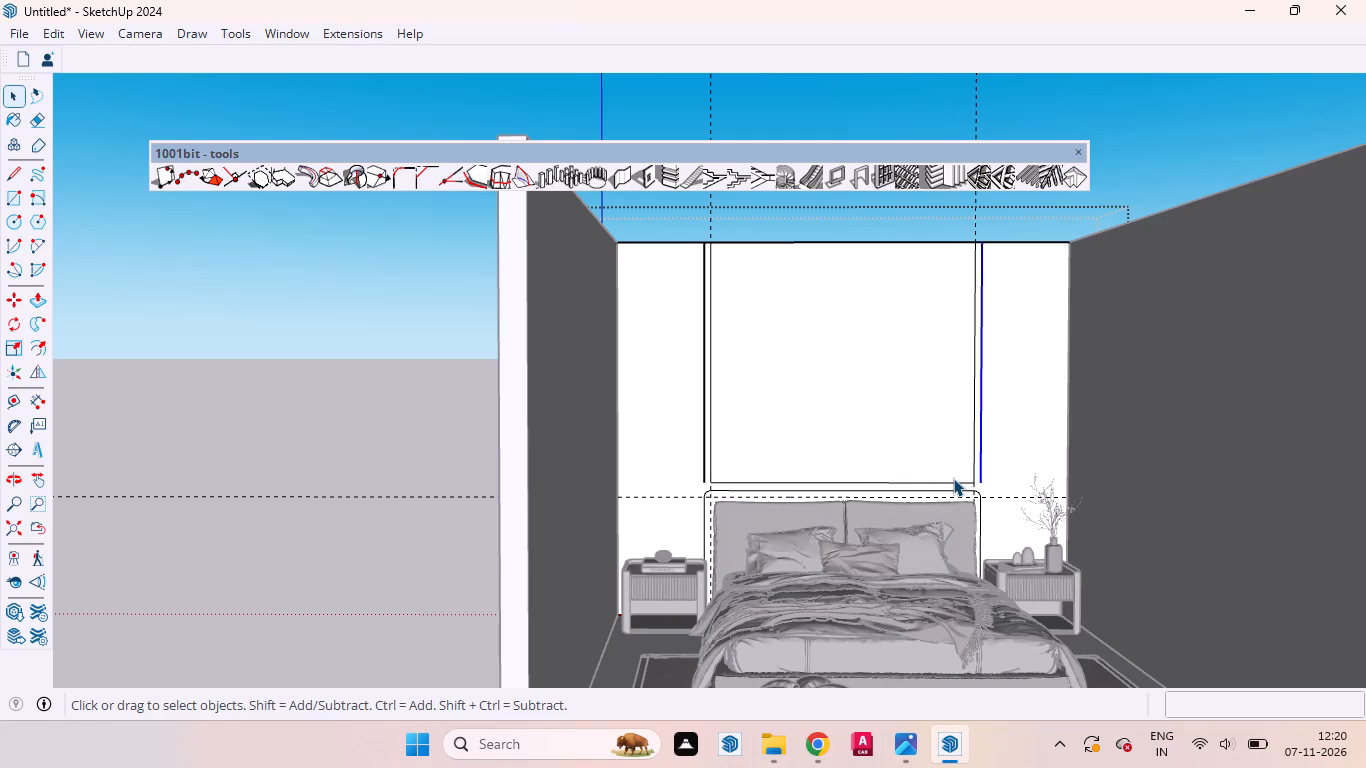
scroll(915, 478, "up", 7)
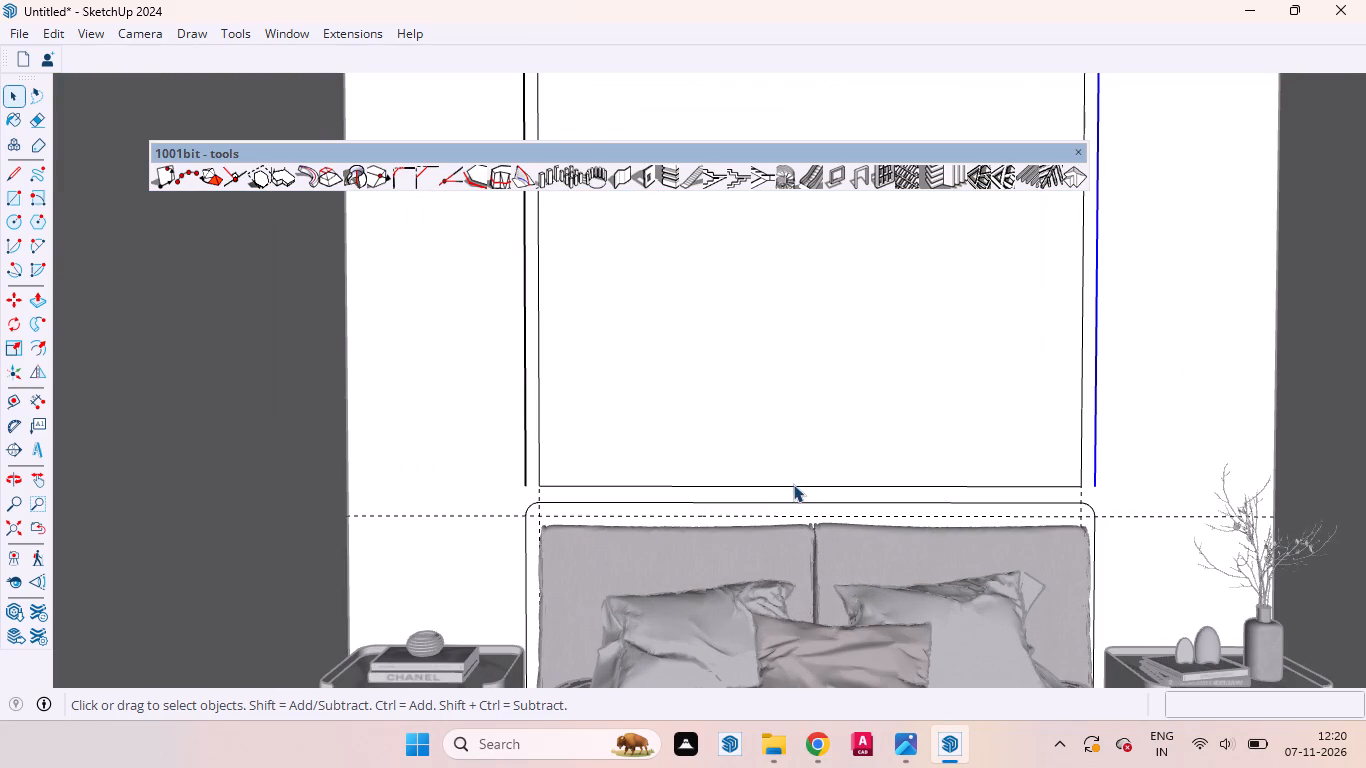
left_click(793, 484)
key("m")
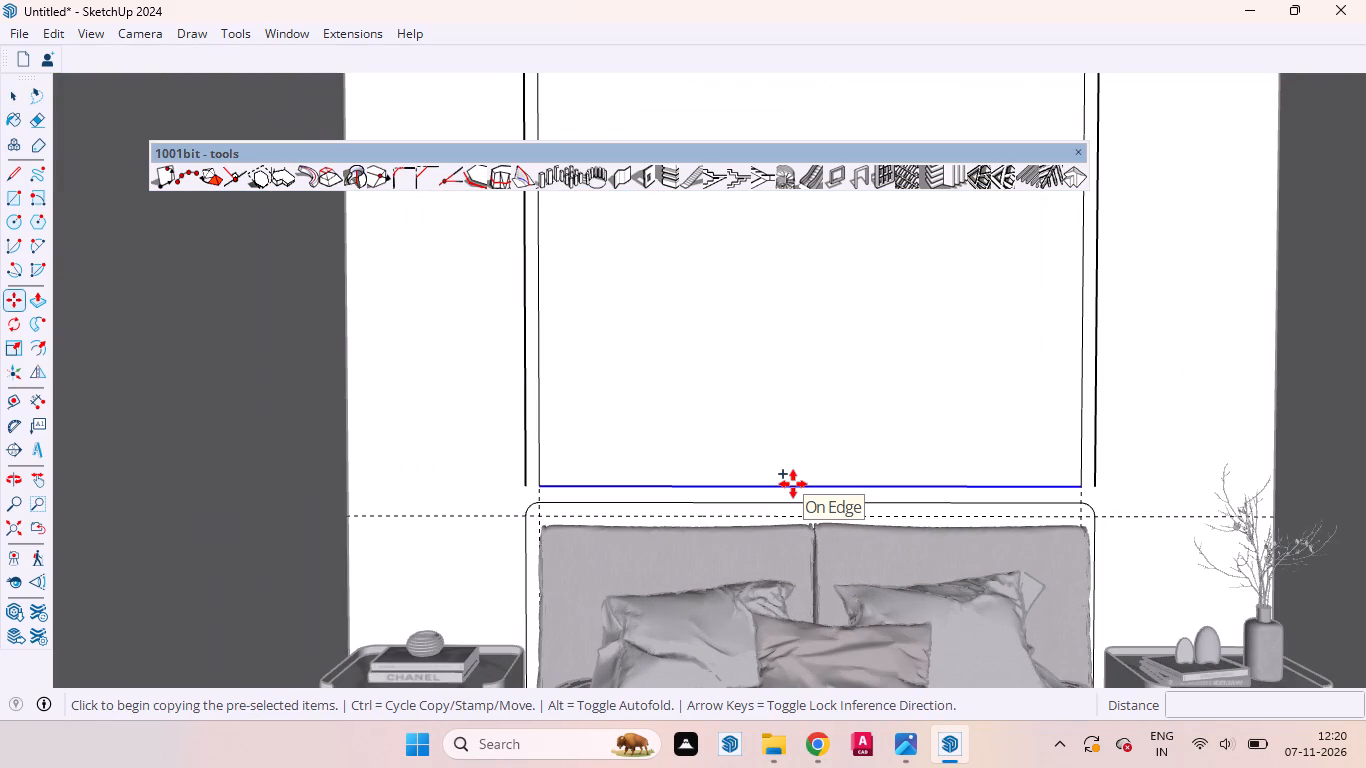
left_click(793, 484)
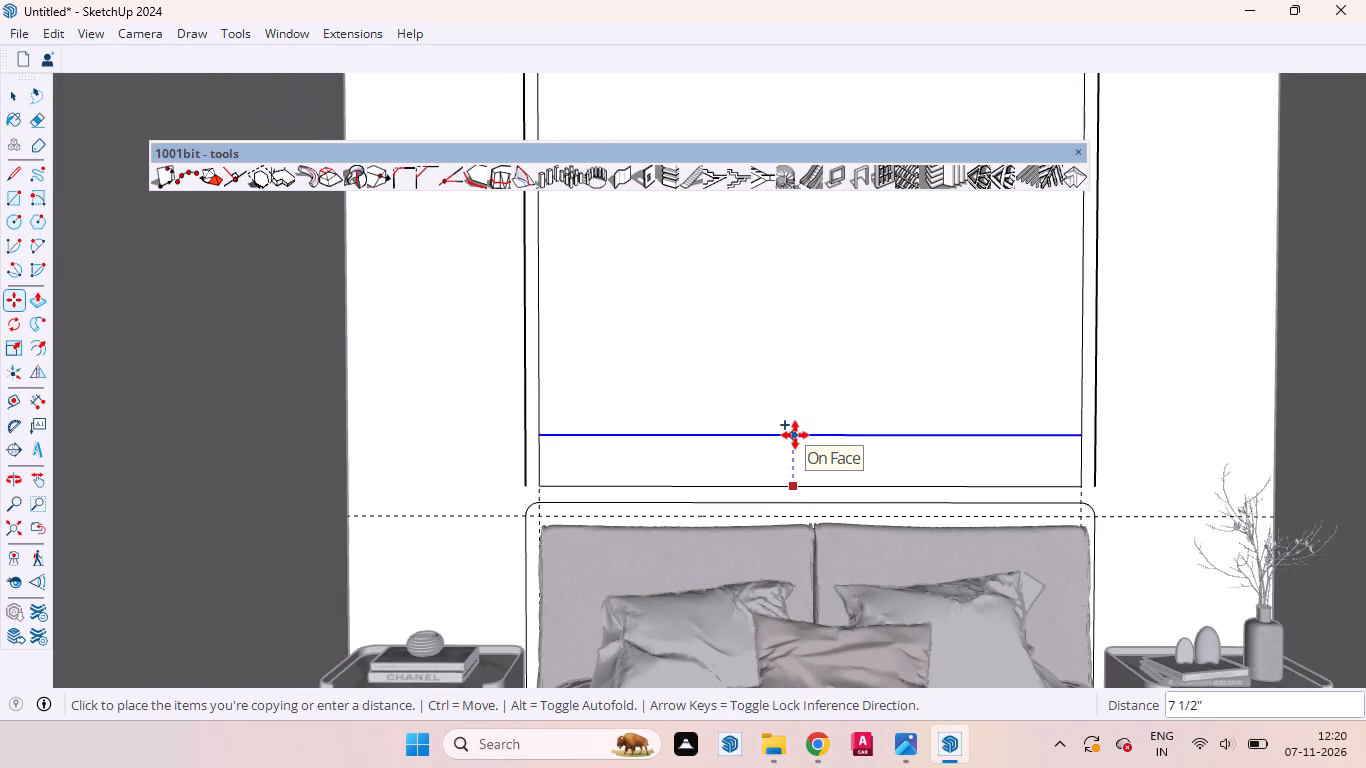
key("2")
key("Return")
key("space")
Erase the upper wall panel's two original vertical edges, just inside their outward copies on both nightstand sides.
scroll(534, 419, "up", 1)
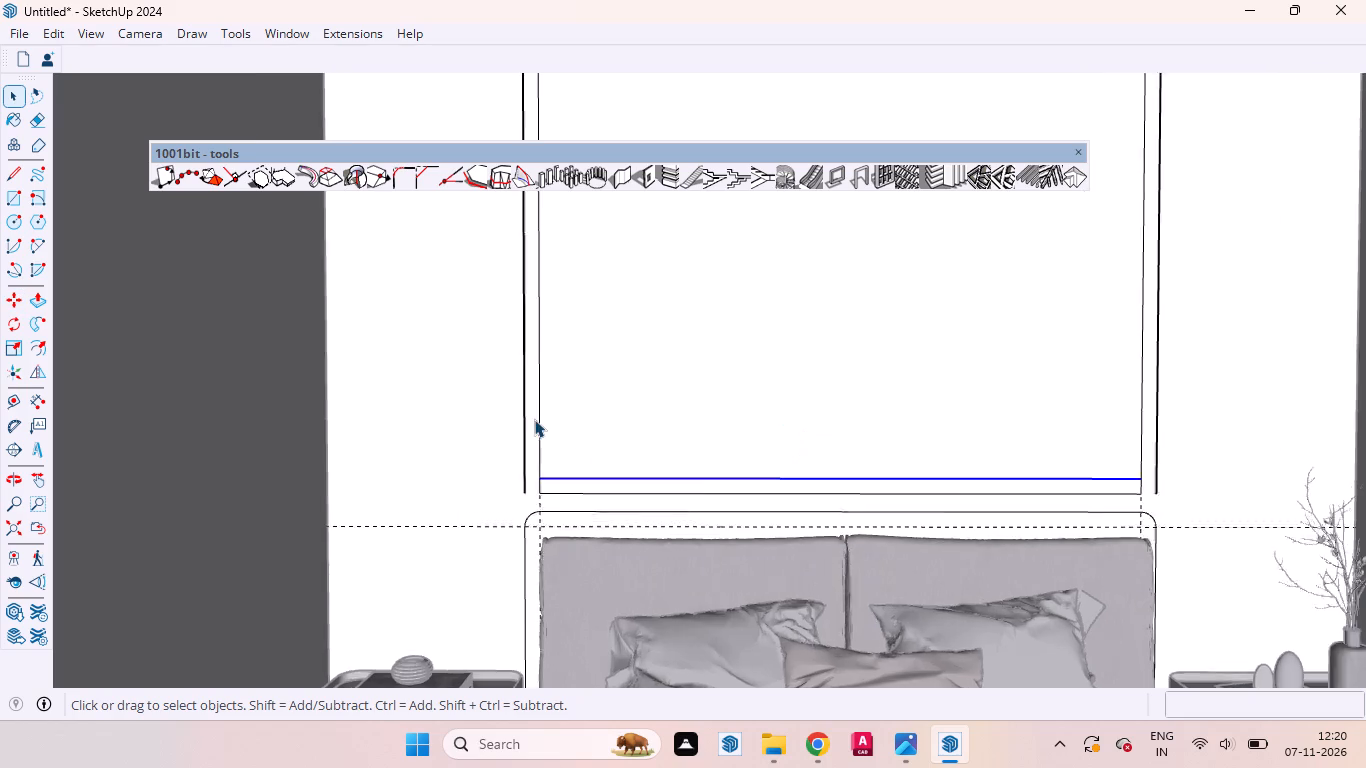
scroll(534, 419, "up", 6)
scroll(535, 434, "down", 3)
scroll(542, 437, "up", 1)
left_click(544, 439)
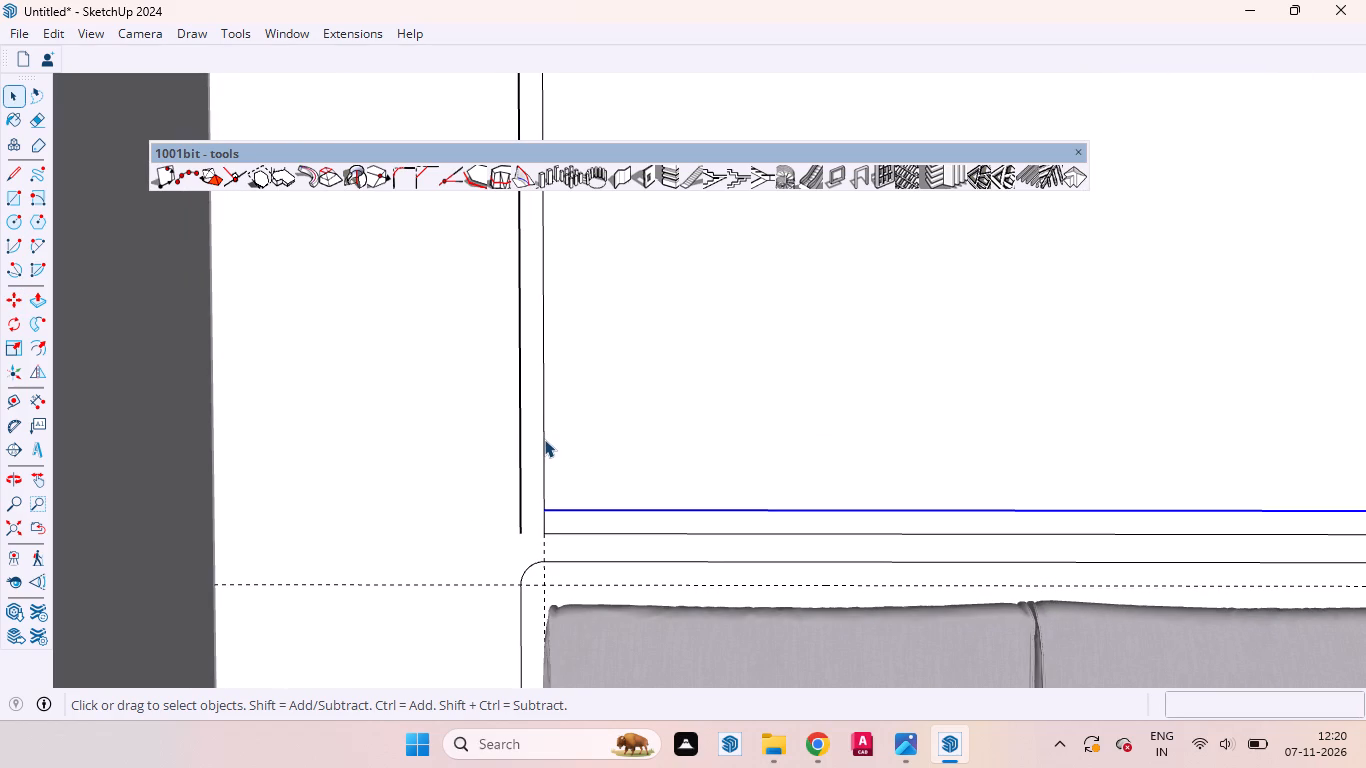
right_click(544, 439)
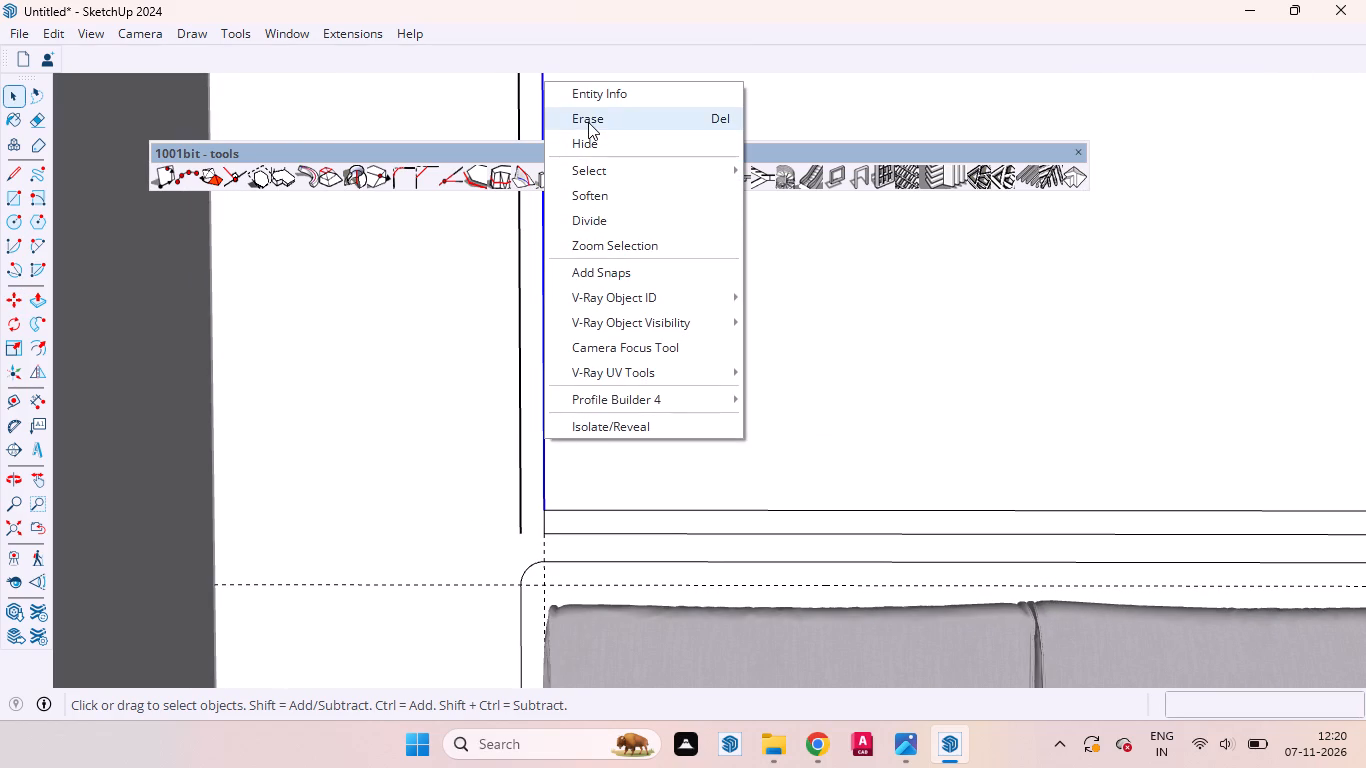
left_click(588, 122)
scroll(597, 501, "down", 7)
scroll(563, 518, "up", 2)
scroll(563, 518, "down", 2)
scroll(942, 492, "up", 2)
scroll(982, 481, "down", 1)
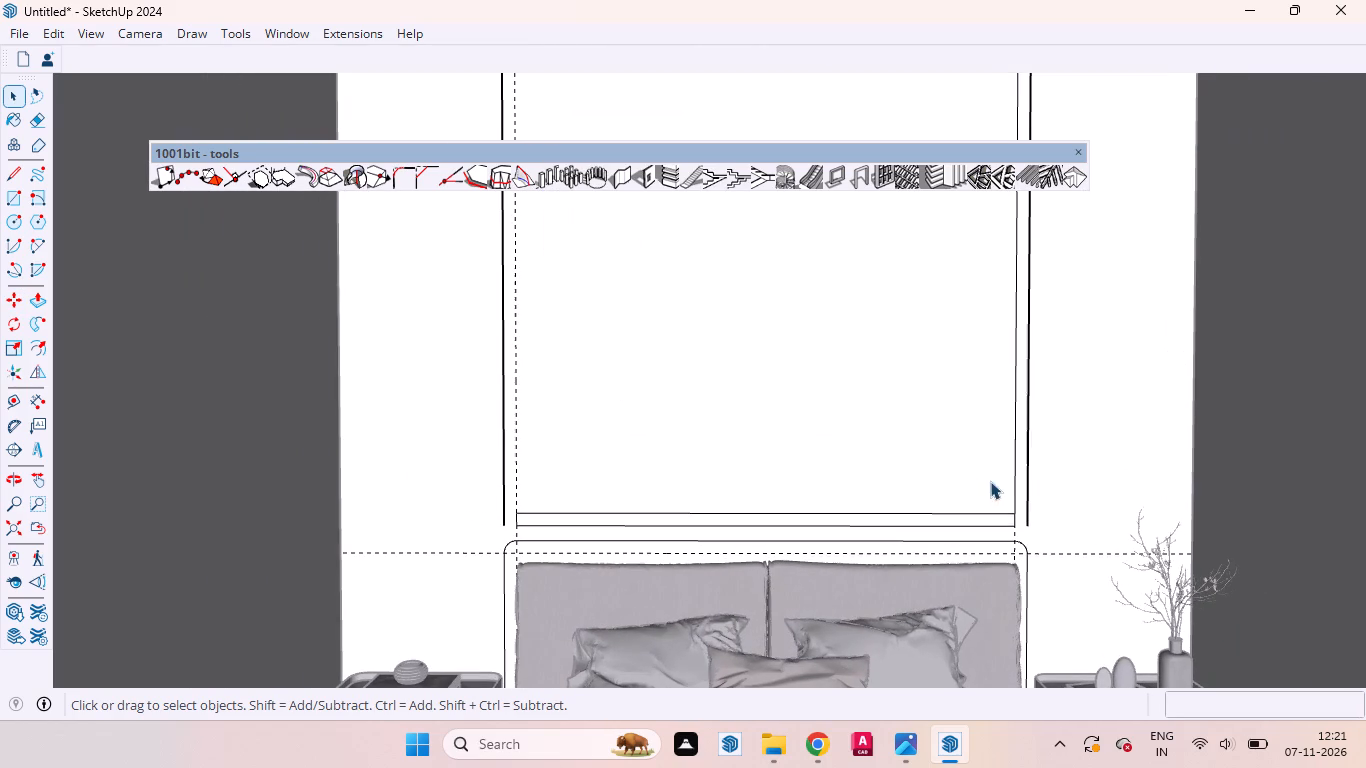
left_click(1016, 479)
right_click(1015, 479)
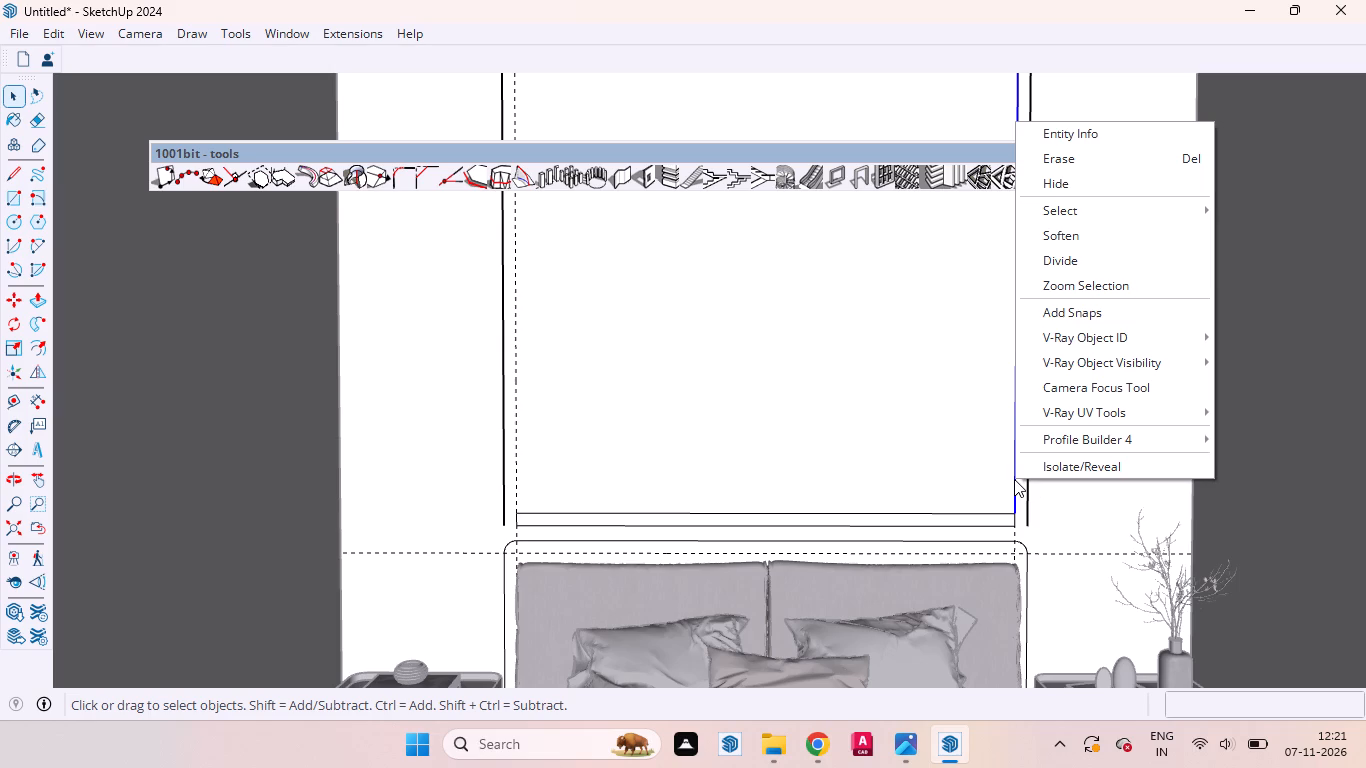
left_click(1060, 169)
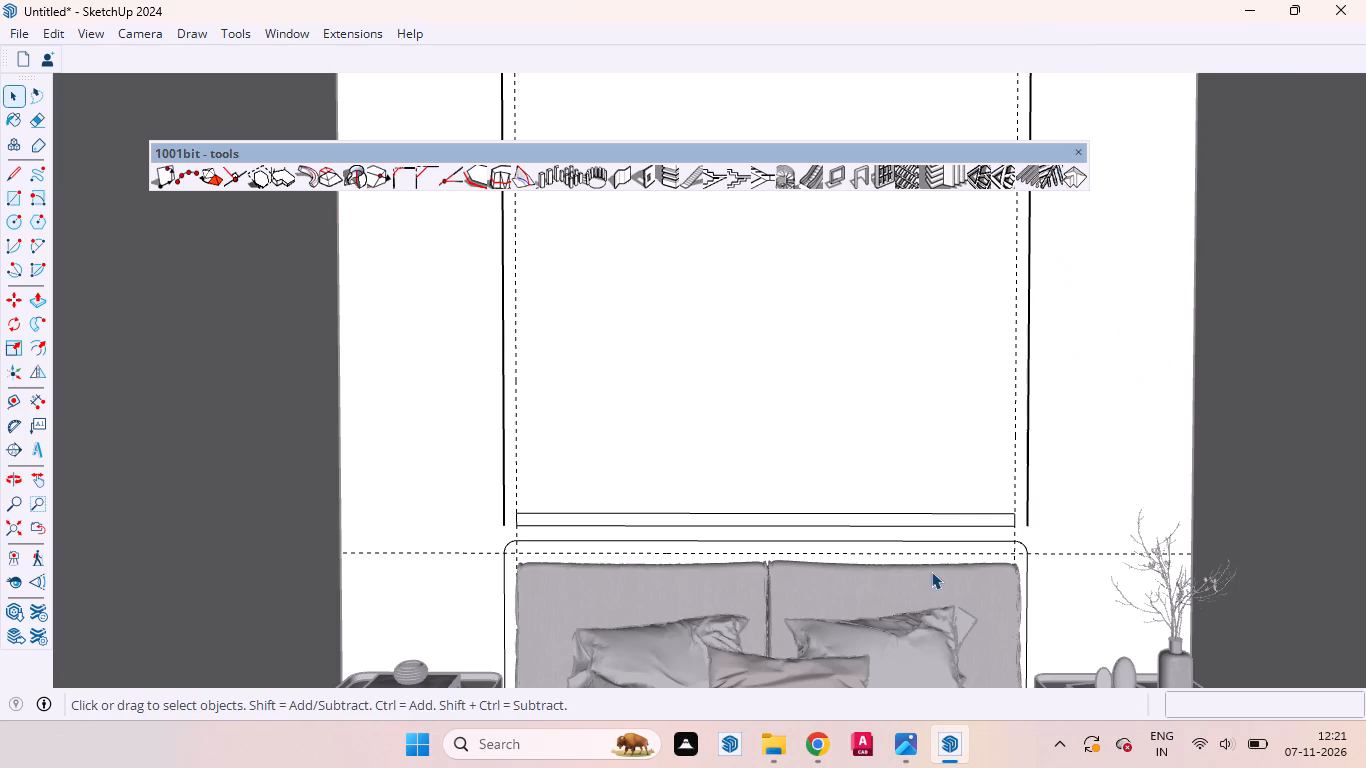
Erase the upper panel's original bottom edge and the short leftover vertical edge below the raised copy on the vase nightstand side.
scroll(930, 597, "up", 4)
scroll(1005, 523, "up", 5)
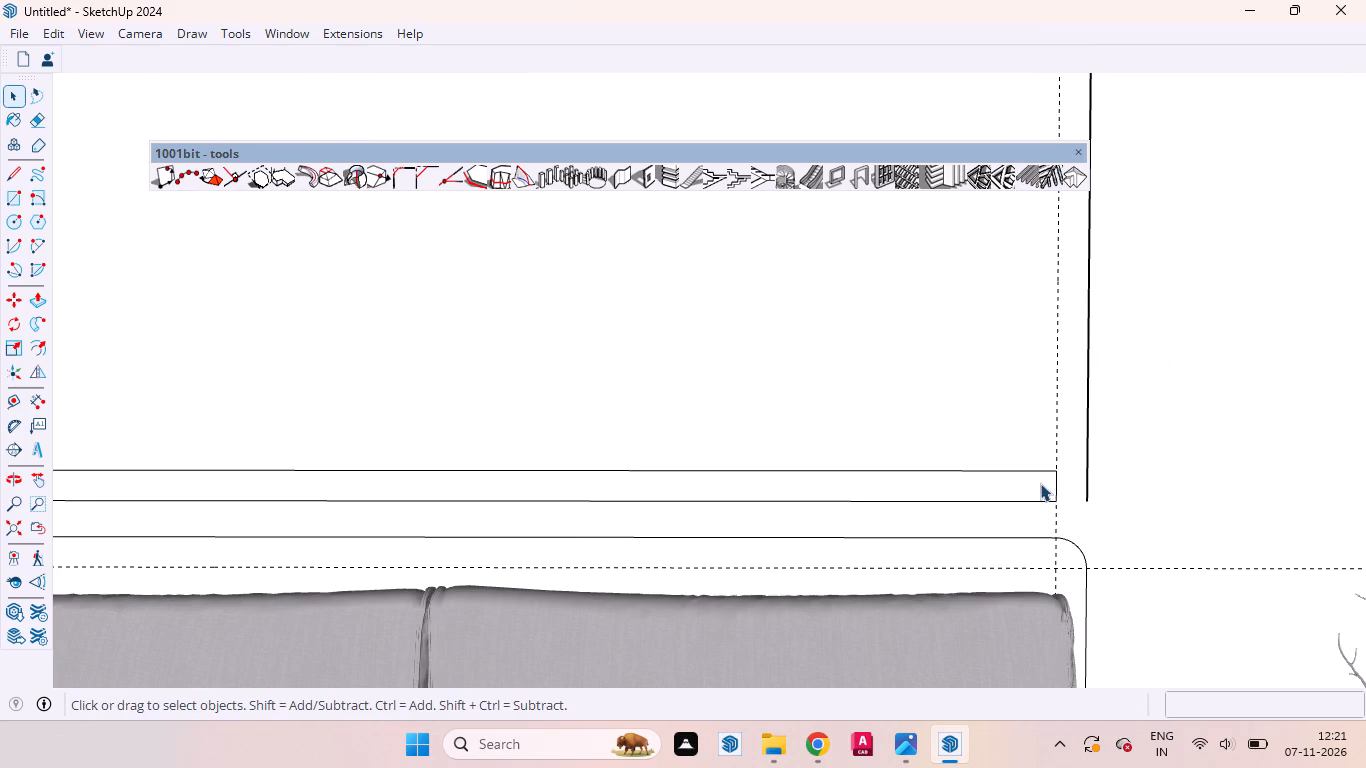
left_click(1055, 484)
left_click(1033, 500)
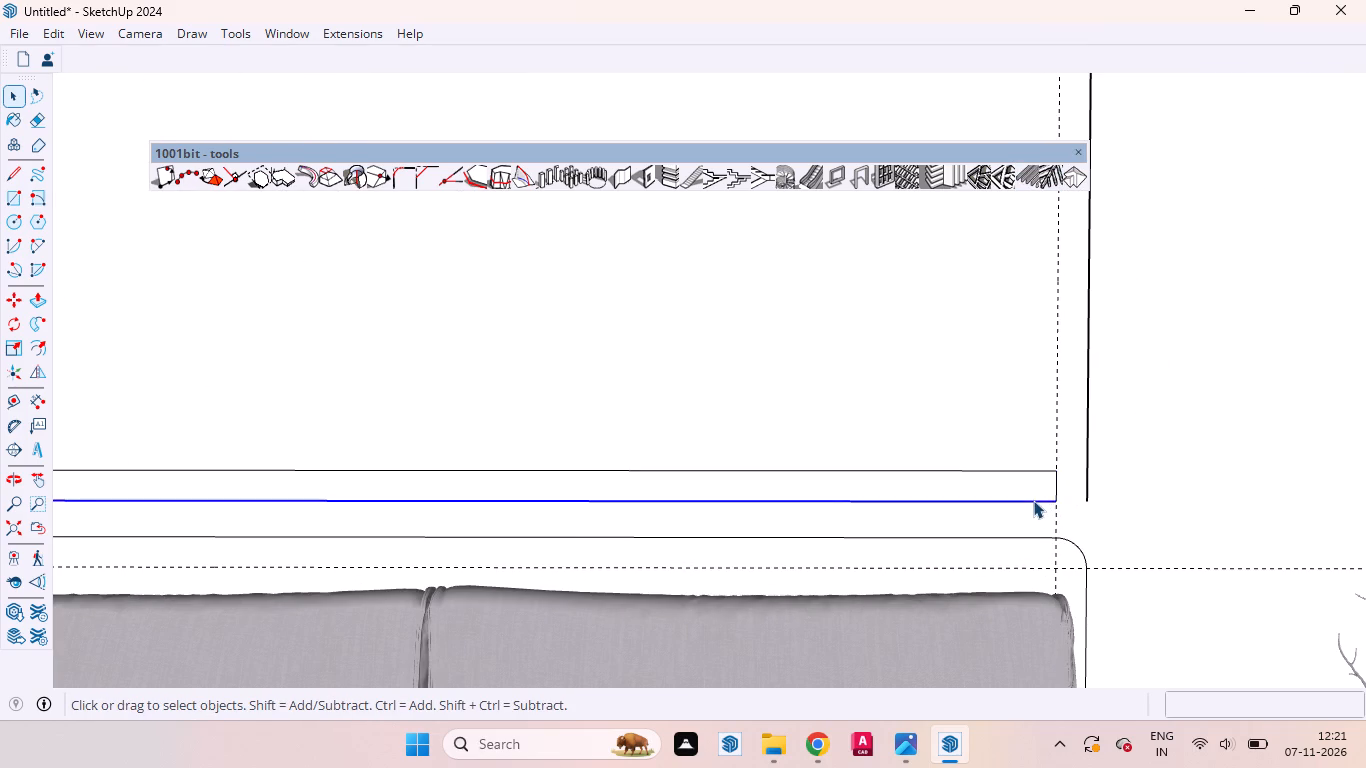
right_click(1032, 500)
left_click(1078, 188)
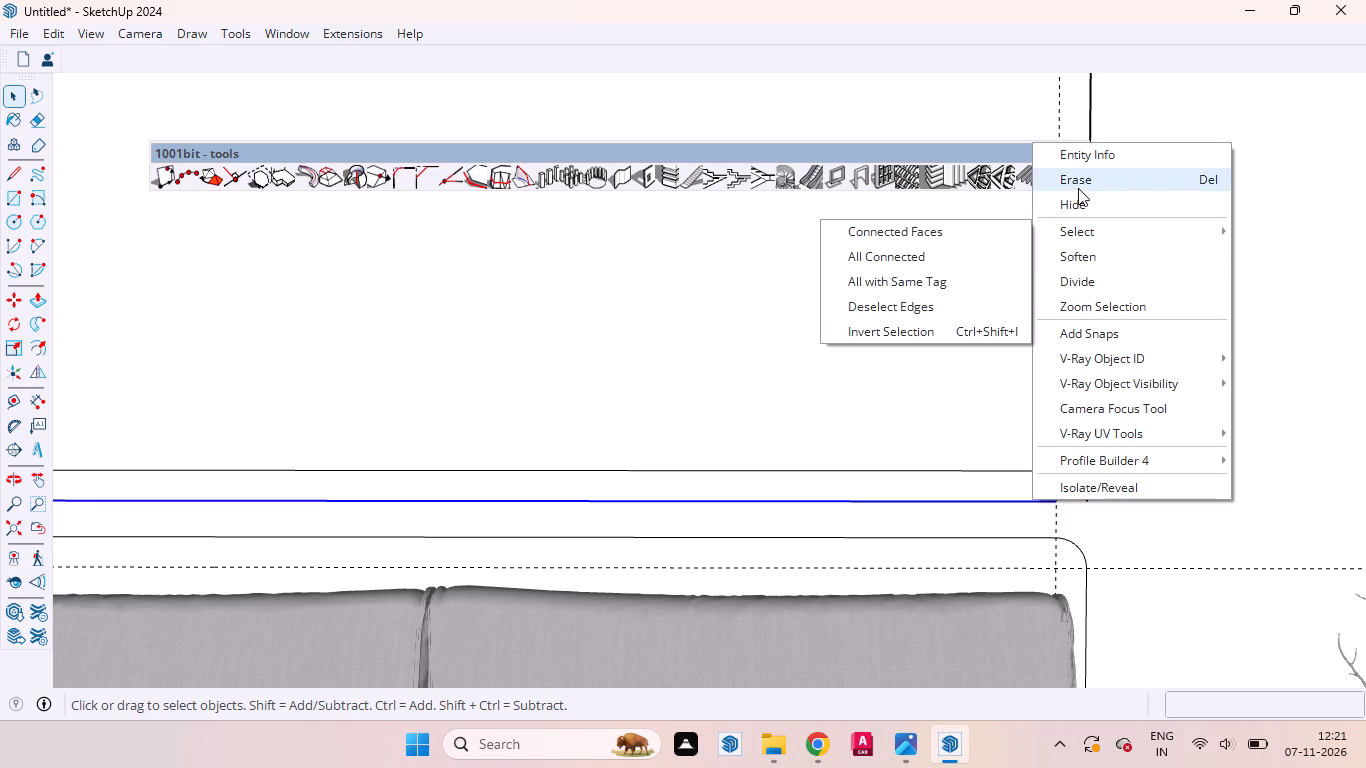
scroll(1155, 544, "down", 5)
scroll(1107, 508, "up", 4)
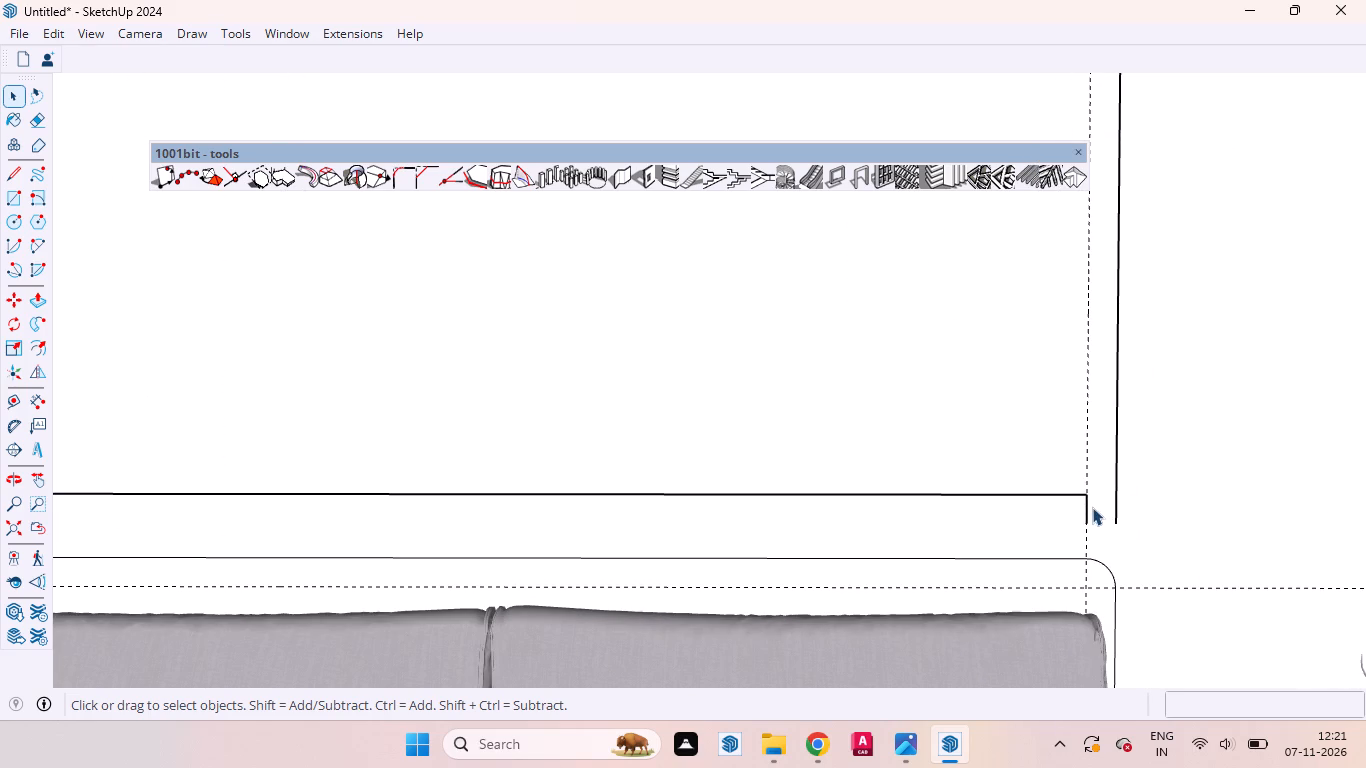
left_click(1086, 505)
right_click(1086, 505)
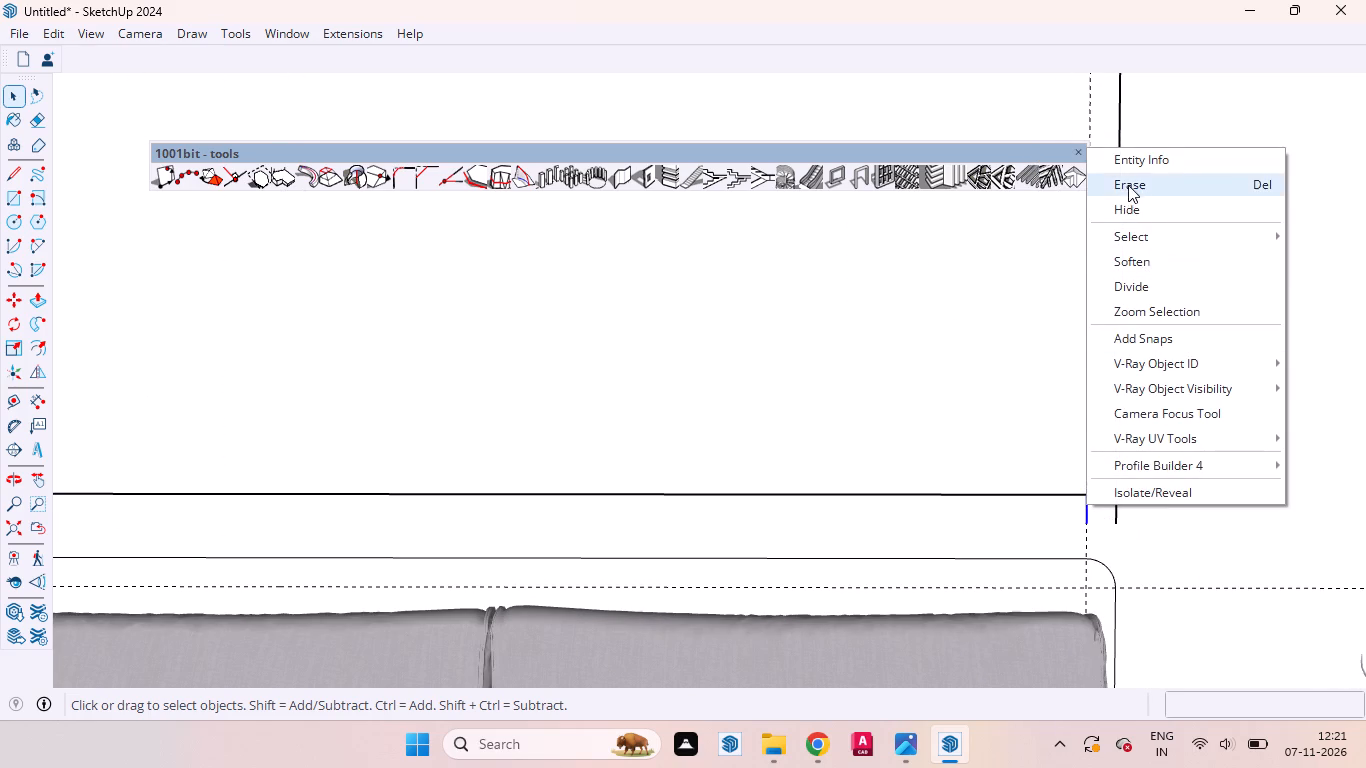
left_click(1128, 184)
Place a horizontal guide 2" above the upper wall panel's bottom edge.
scroll(1082, 508, "down", 4)
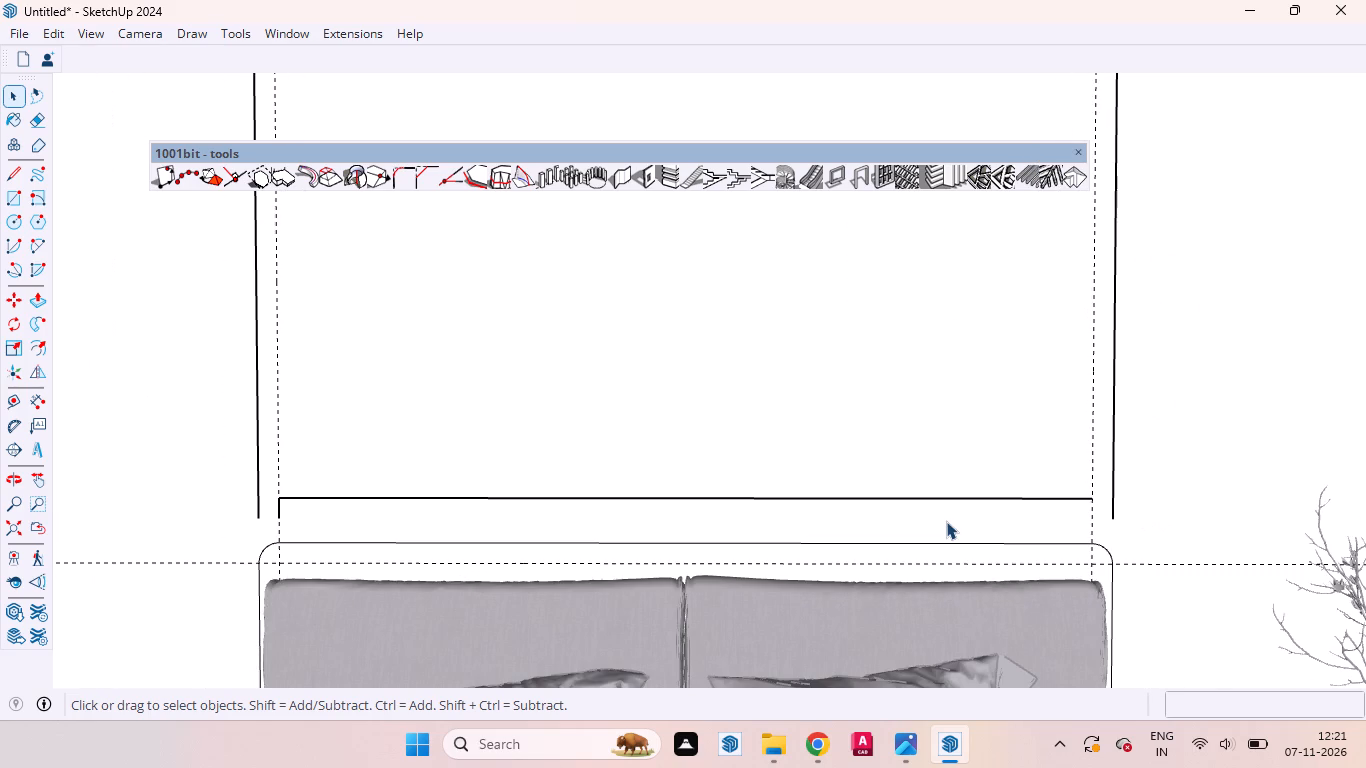
key("t")
scroll(945, 510, "up", 3)
left_click(945, 495)
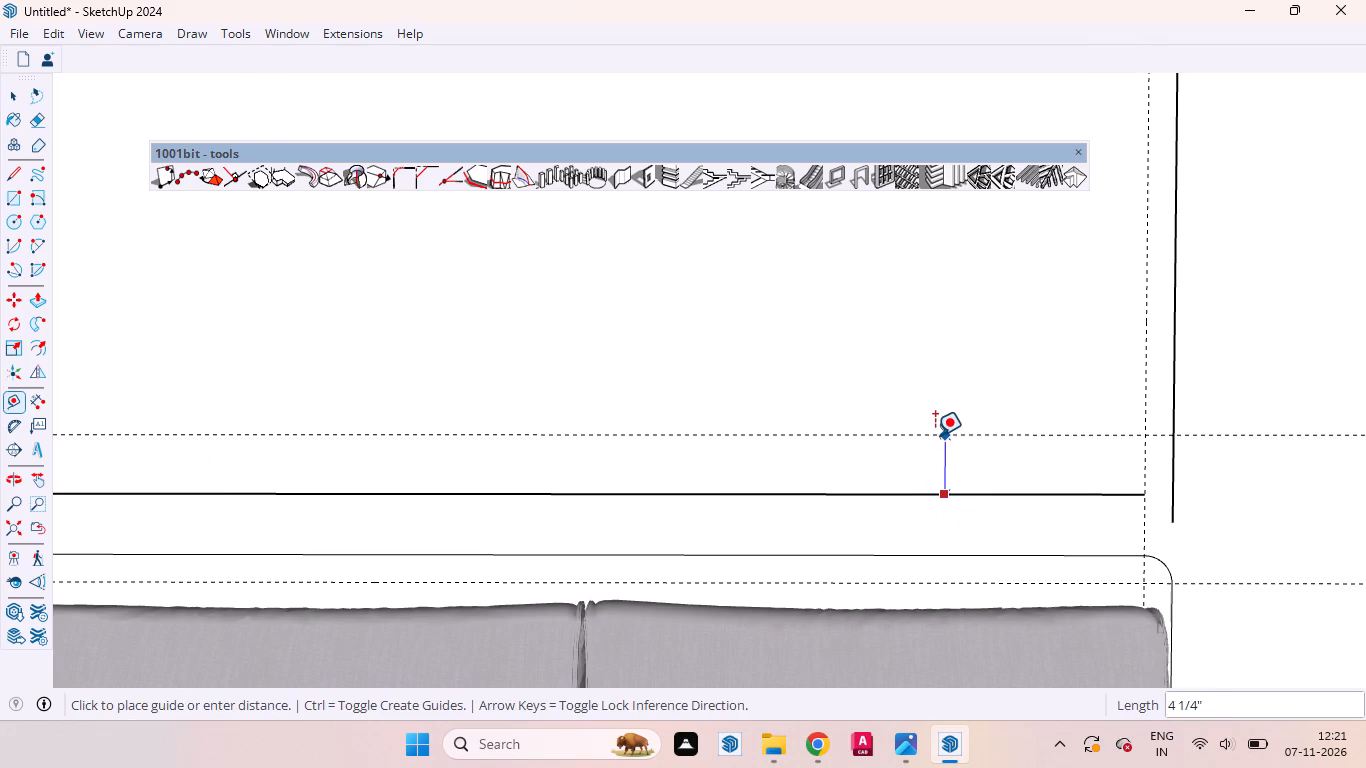
key("2")
key("Return")
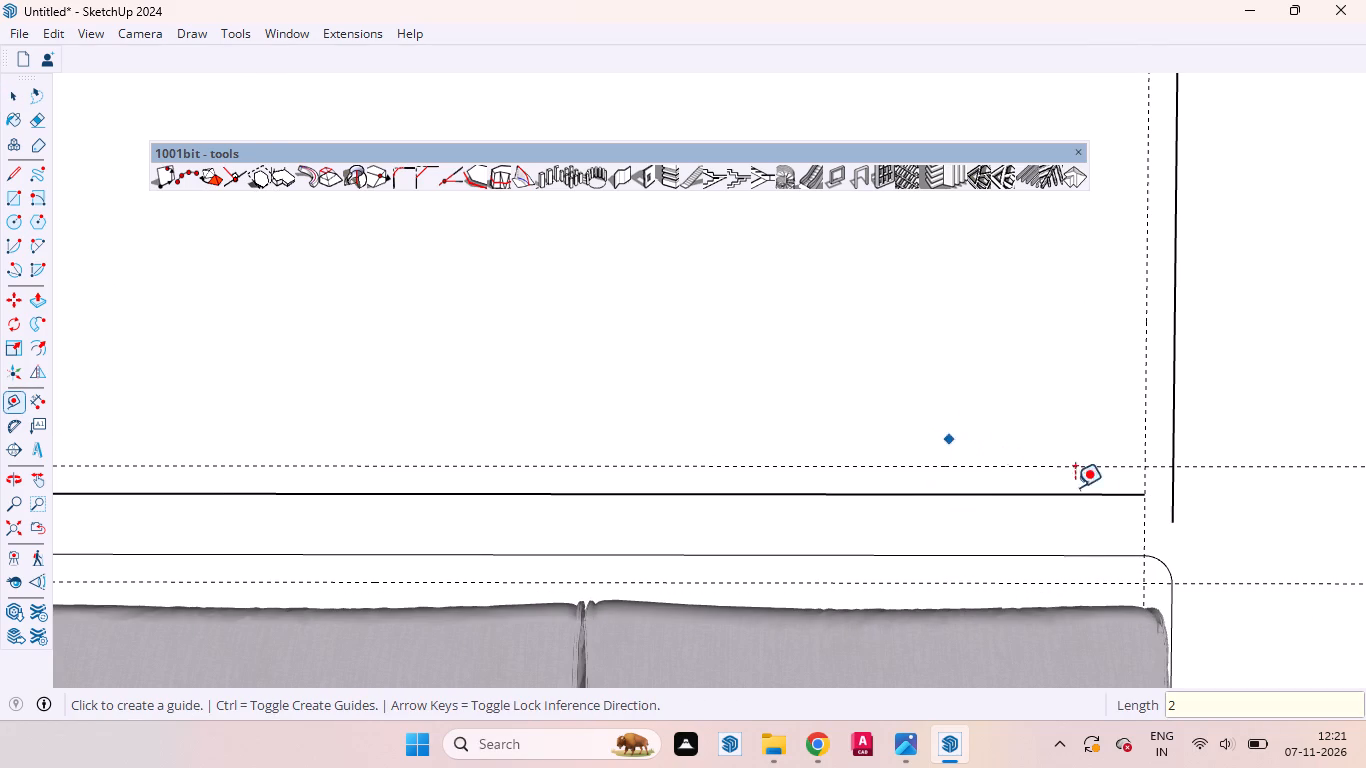
key("space")
Erase the short leftover vertical edge below the upper panel's bottom edge on the books nightstand side.
scroll(1228, 486, "down", 8)
scroll(533, 513, "up", 2)
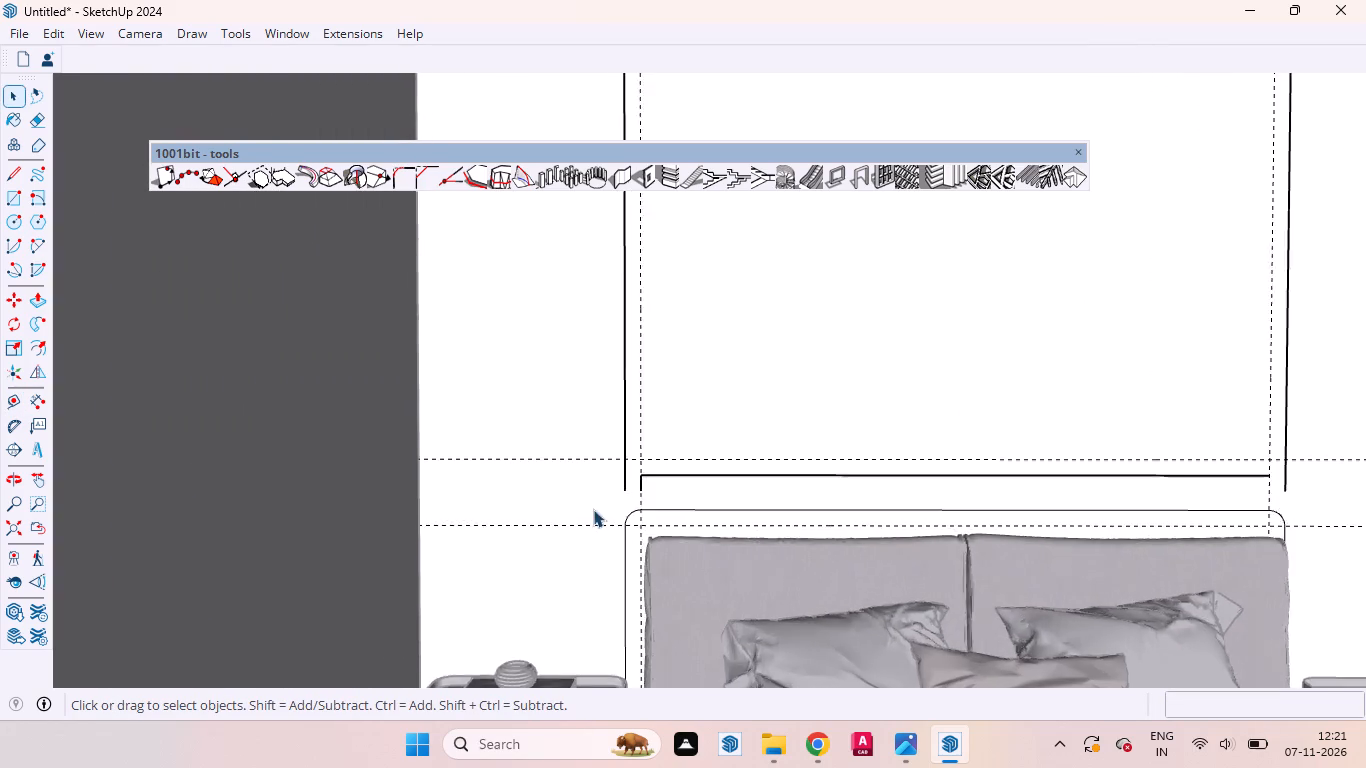
scroll(593, 509, "up", 9)
left_click(638, 462)
right_click(638, 461)
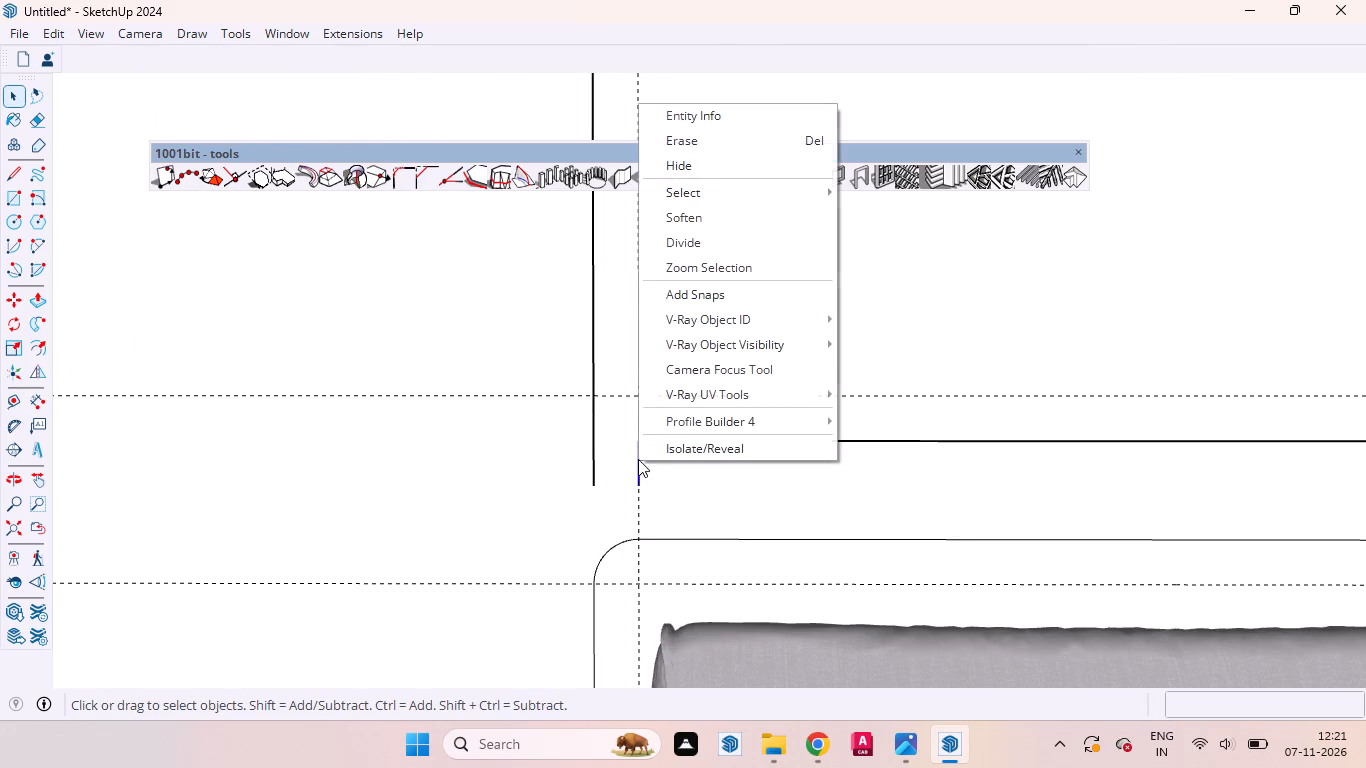
left_click(675, 135)
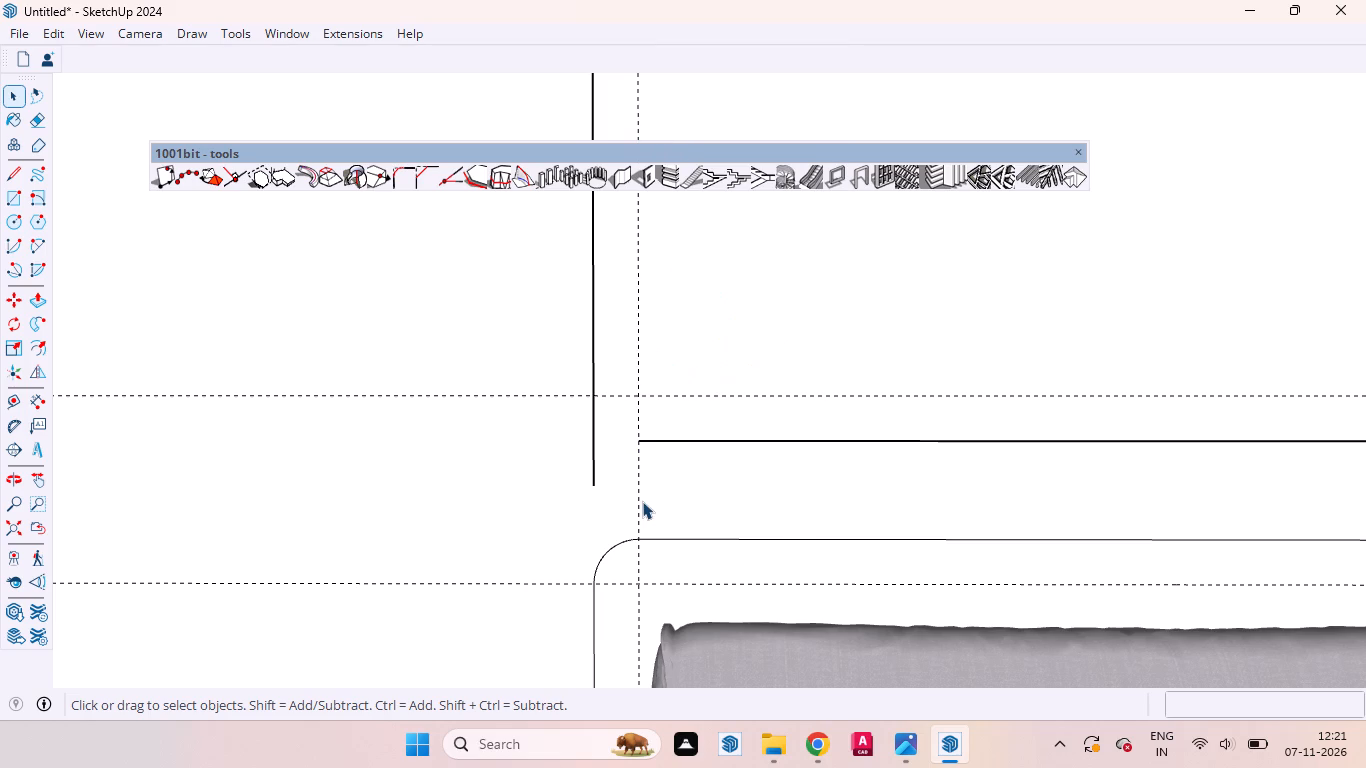
Draw a line extending the upper panel's bottom edge to the outer vertical edge on the books nightstand side.
key("l")
scroll(642, 500, "up", 3)
scroll(642, 491, "down", 2)
scroll(641, 485, "up", 1)
left_click(639, 425)
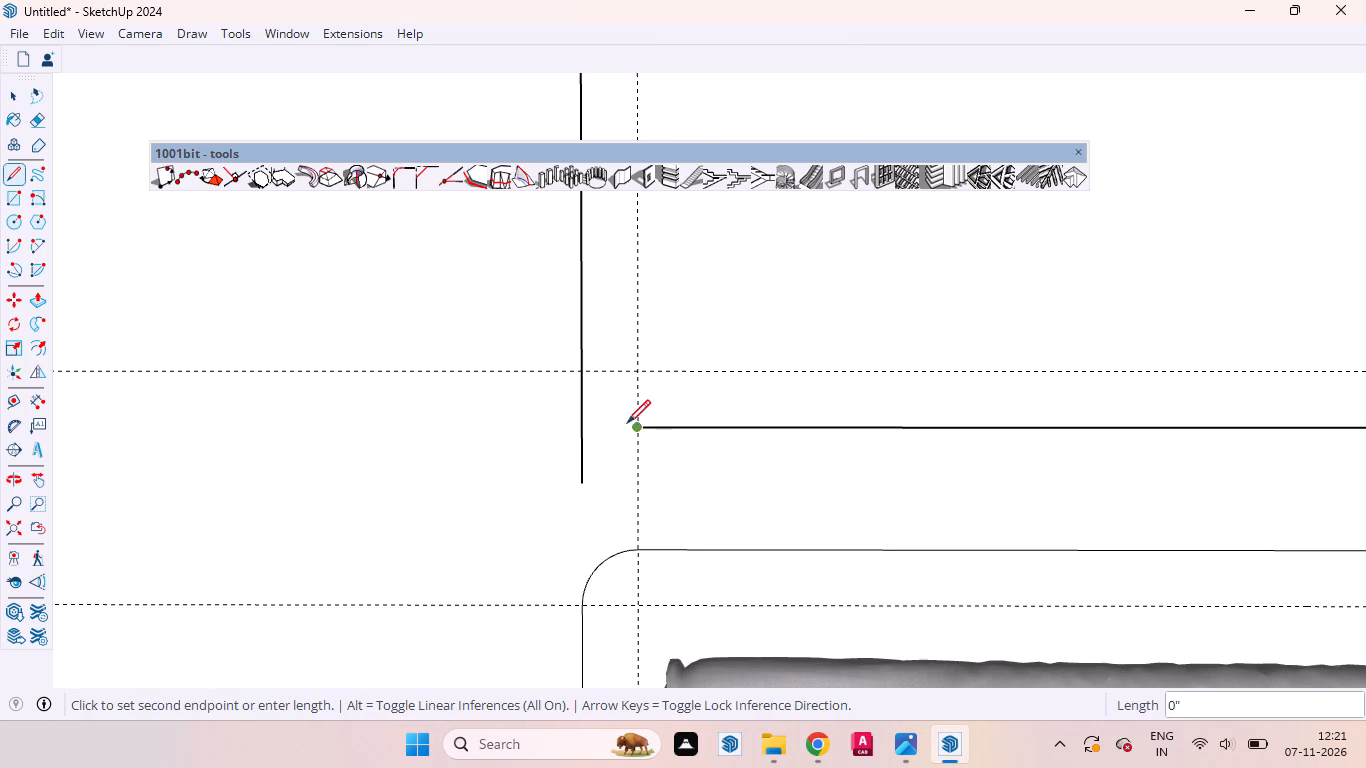
left_click(586, 423)
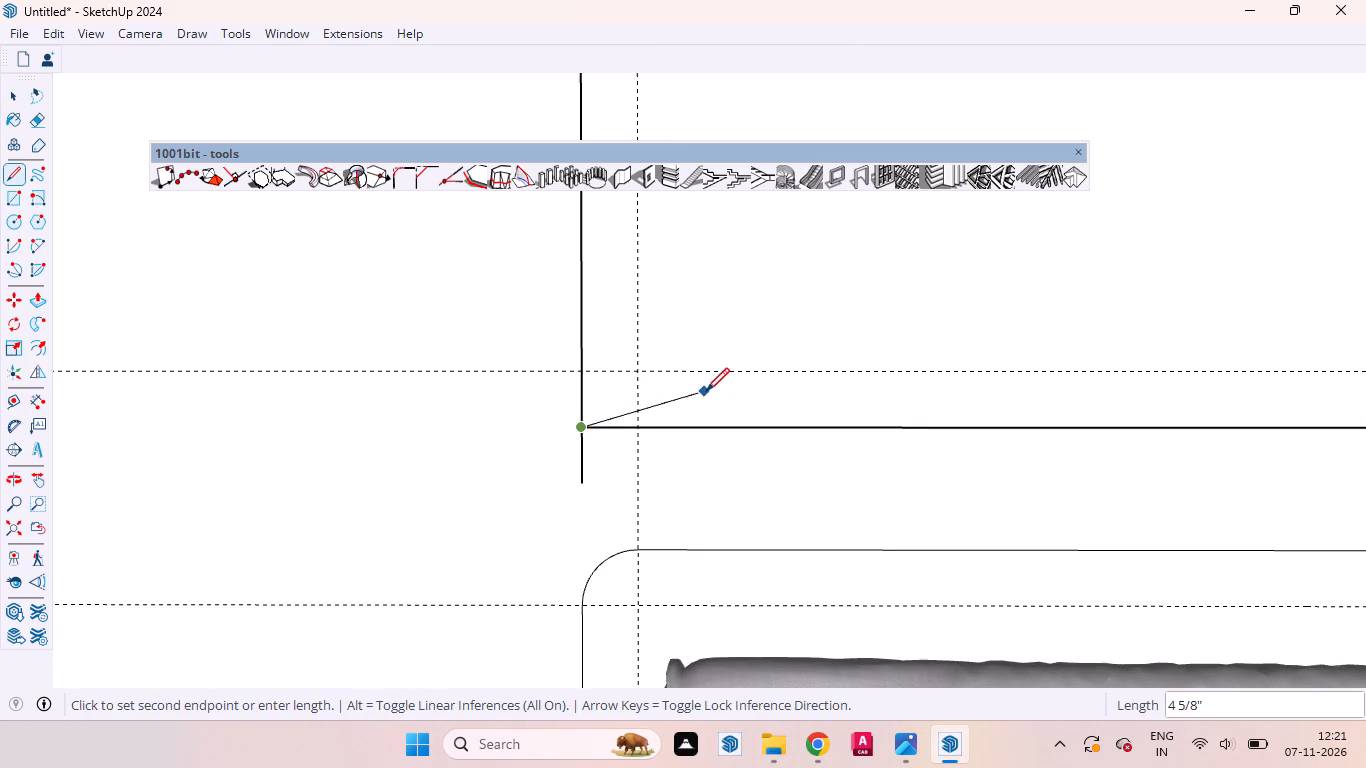
key("space")
left_click(743, 306)
Draw a 2" line extending the upper panel's bottom edge to the outer vertical edge on the vase nightstand side.
scroll(635, 458, "down", 20)
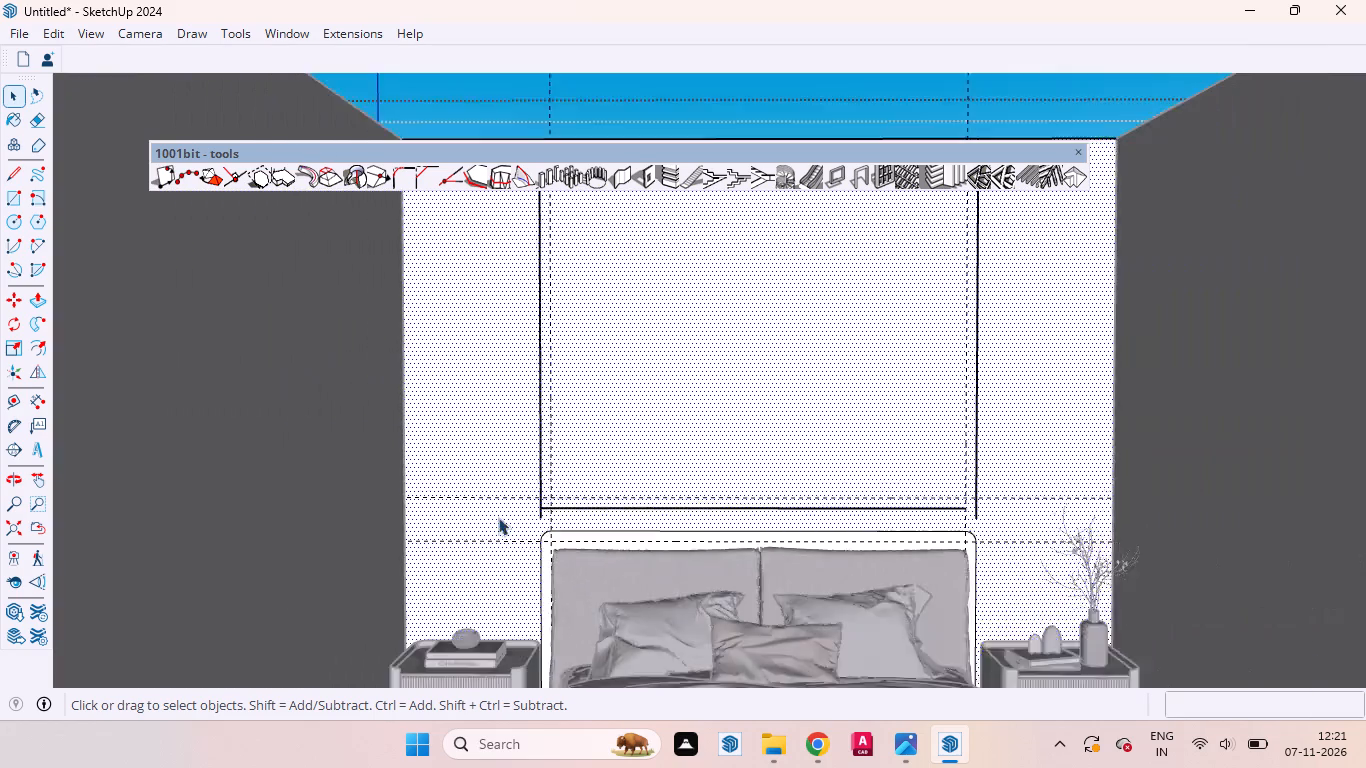
scroll(880, 510, "up", 4)
key("l")
scroll(898, 523, "up", 6)
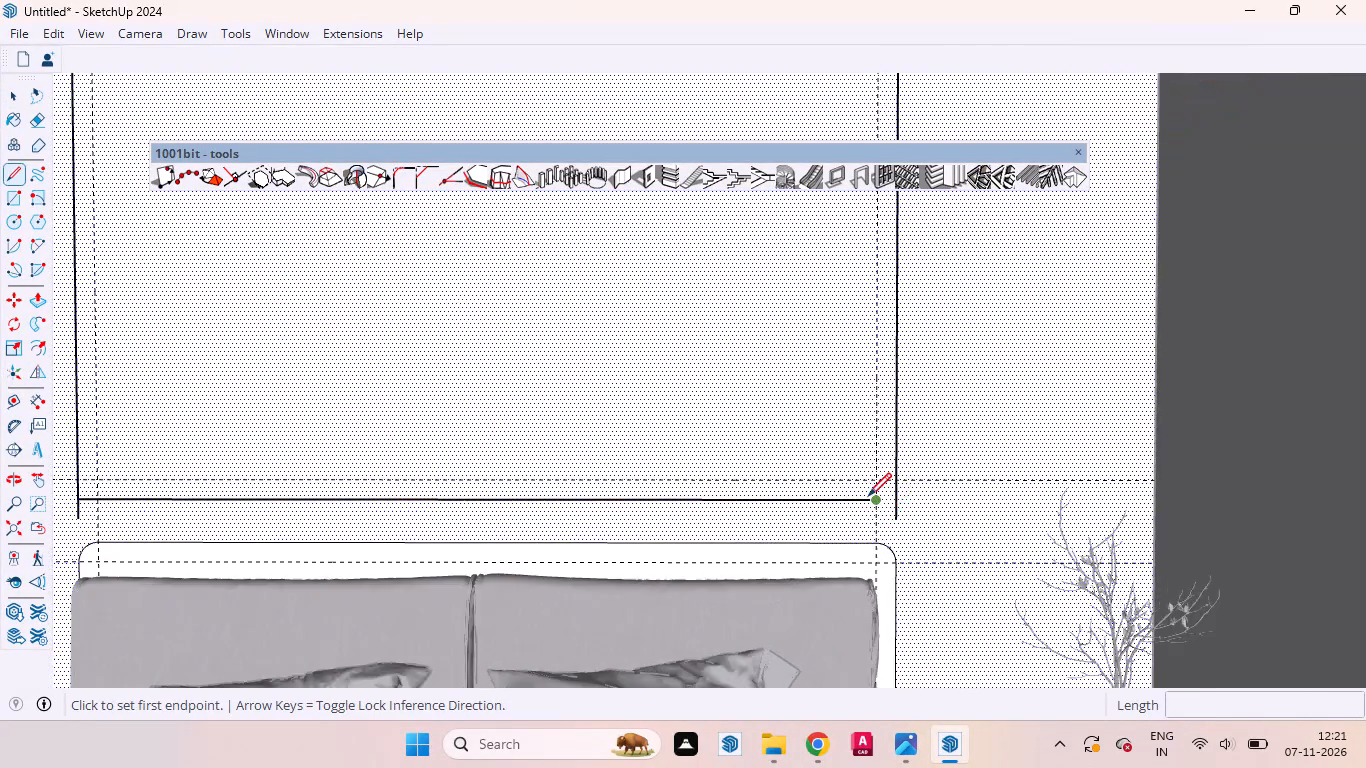
scroll(868, 496, "up", 6)
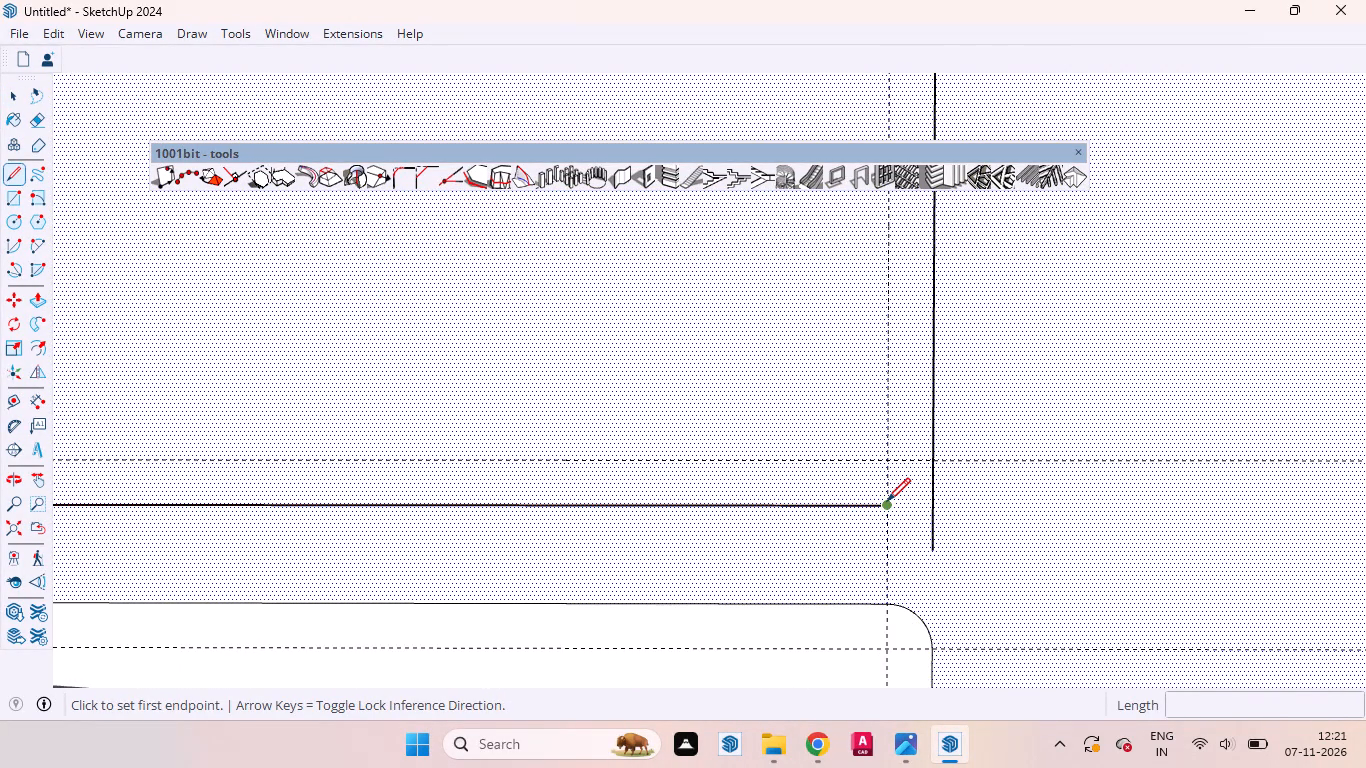
left_click(887, 501)
left_click(934, 503)
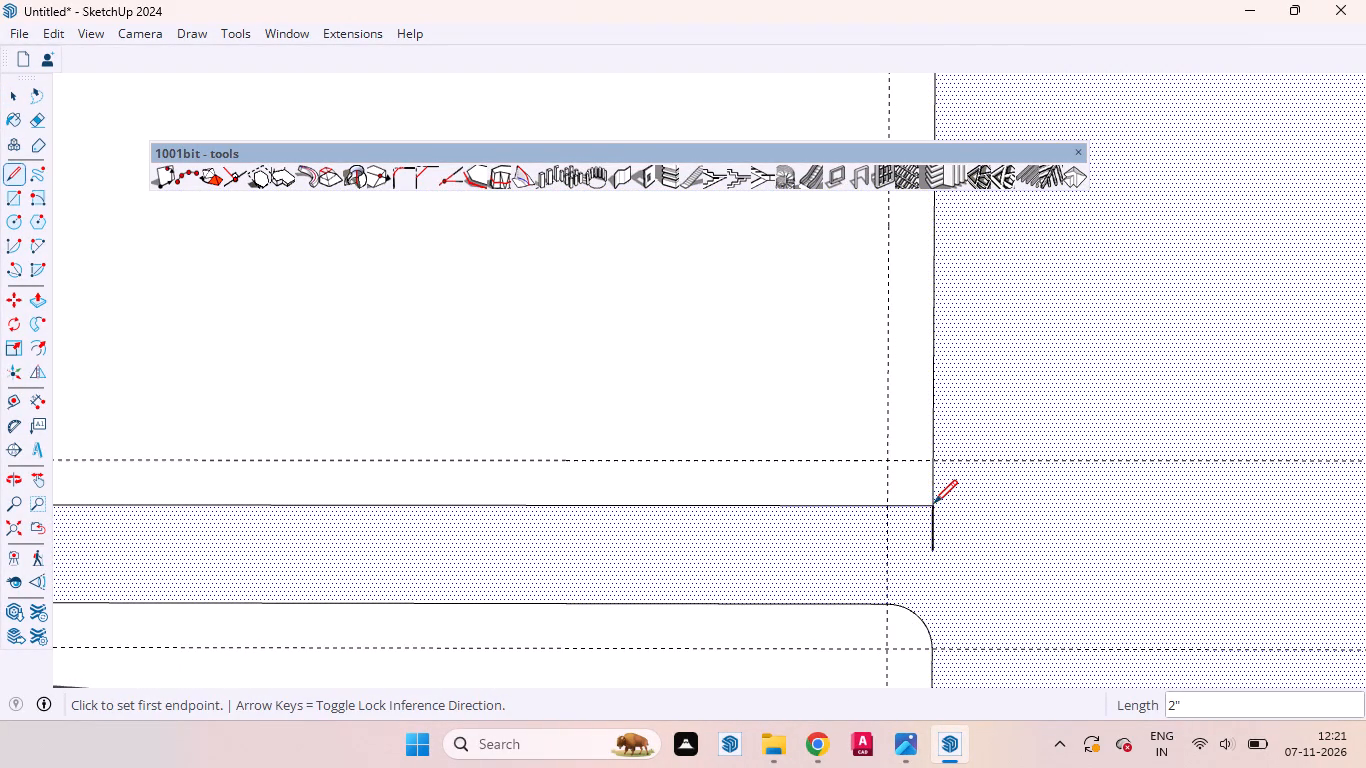
key("space")
Erase the two vertical edge stubs hanging below the upper panel's bottom corners on both nightstand sides.
left_click(933, 534)
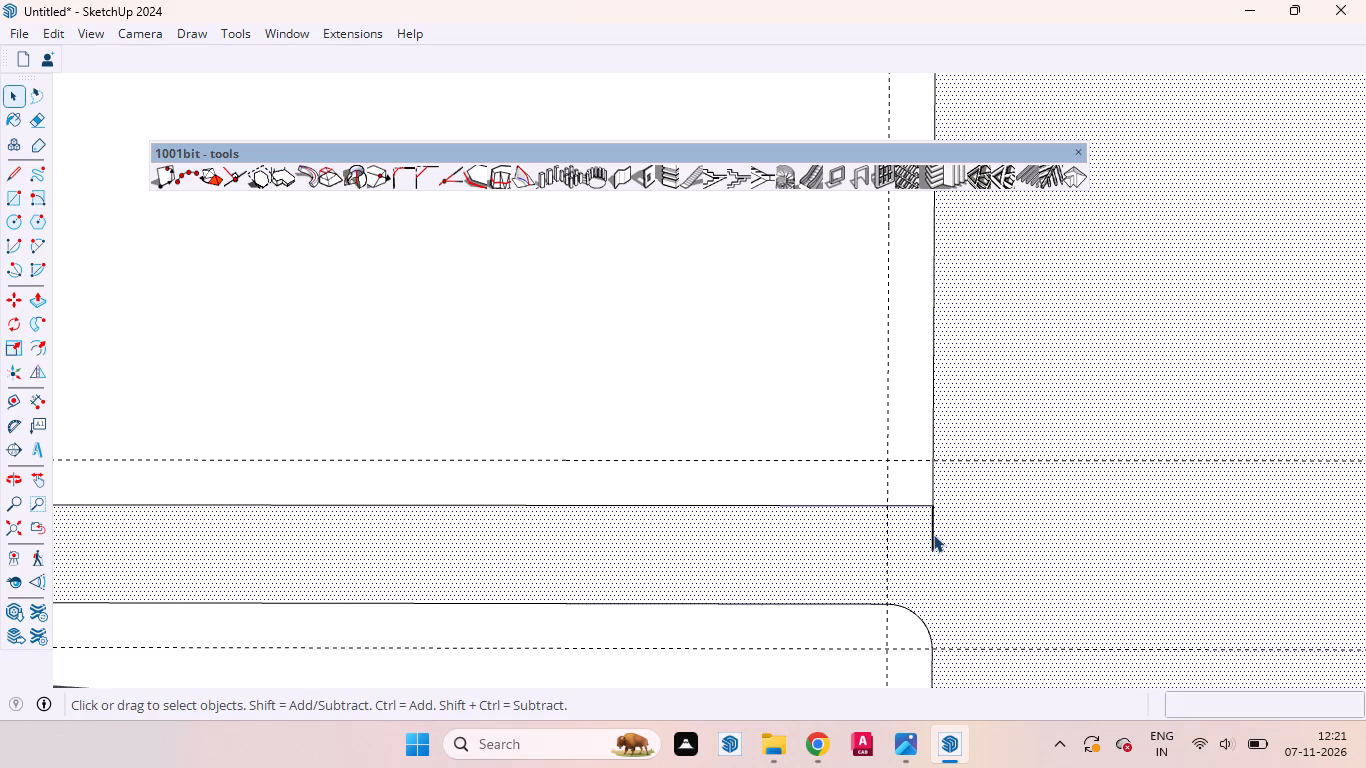
right_click(933, 534)
left_click(1005, 212)
scroll(1141, 479, "down", 4)
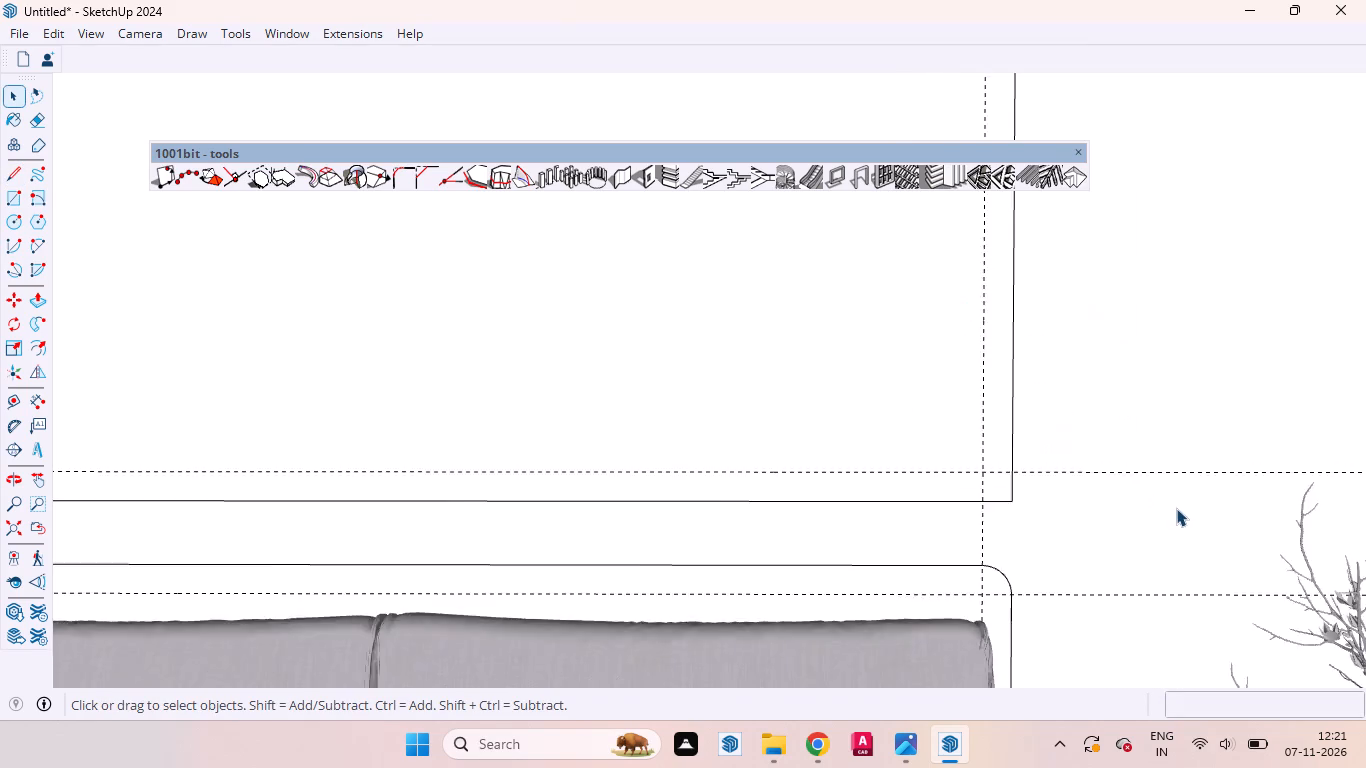
scroll(1176, 508, "down", 11)
scroll(575, 528, "up", 3)
scroll(618, 509, "down", 1)
scroll(620, 509, "up", 11)
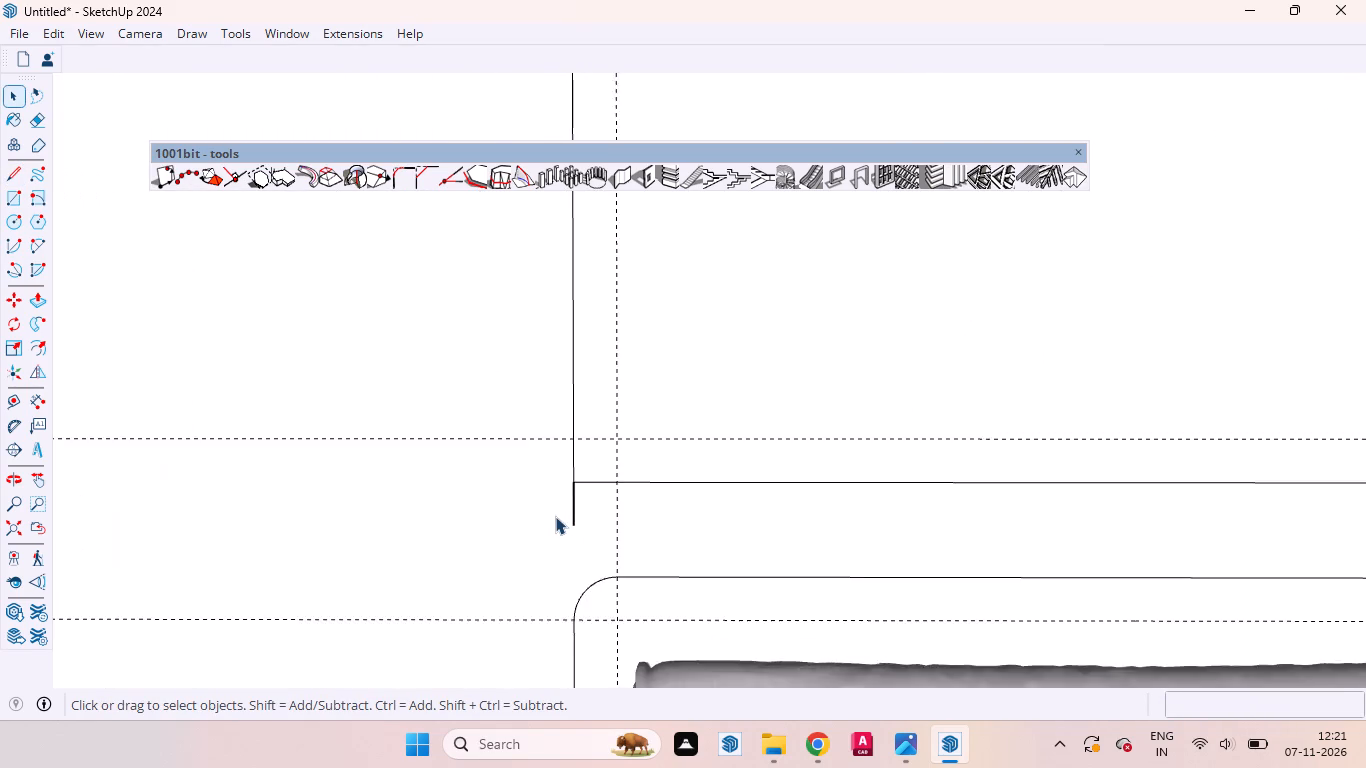
scroll(555, 516, "up", 3)
left_click(583, 510)
right_click(583, 510)
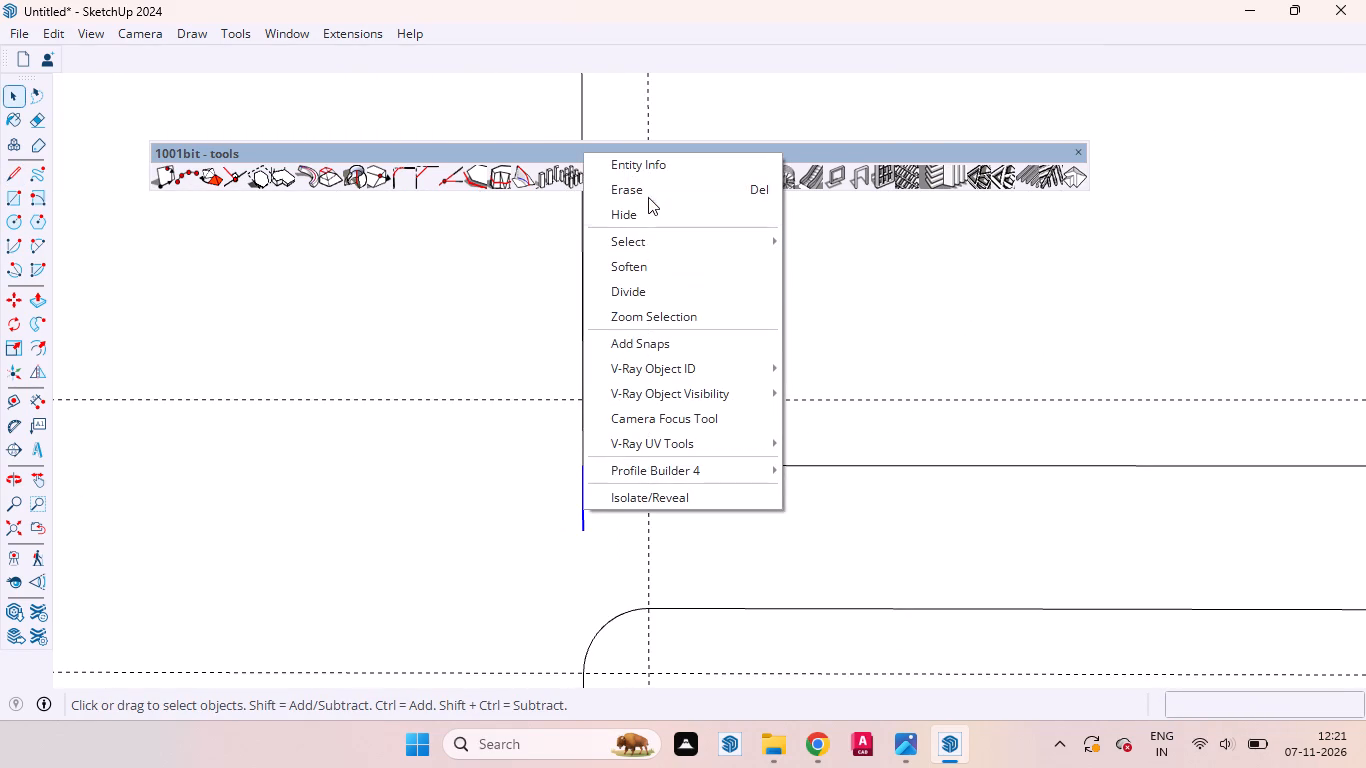
left_click(648, 195)
left_click(714, 260)
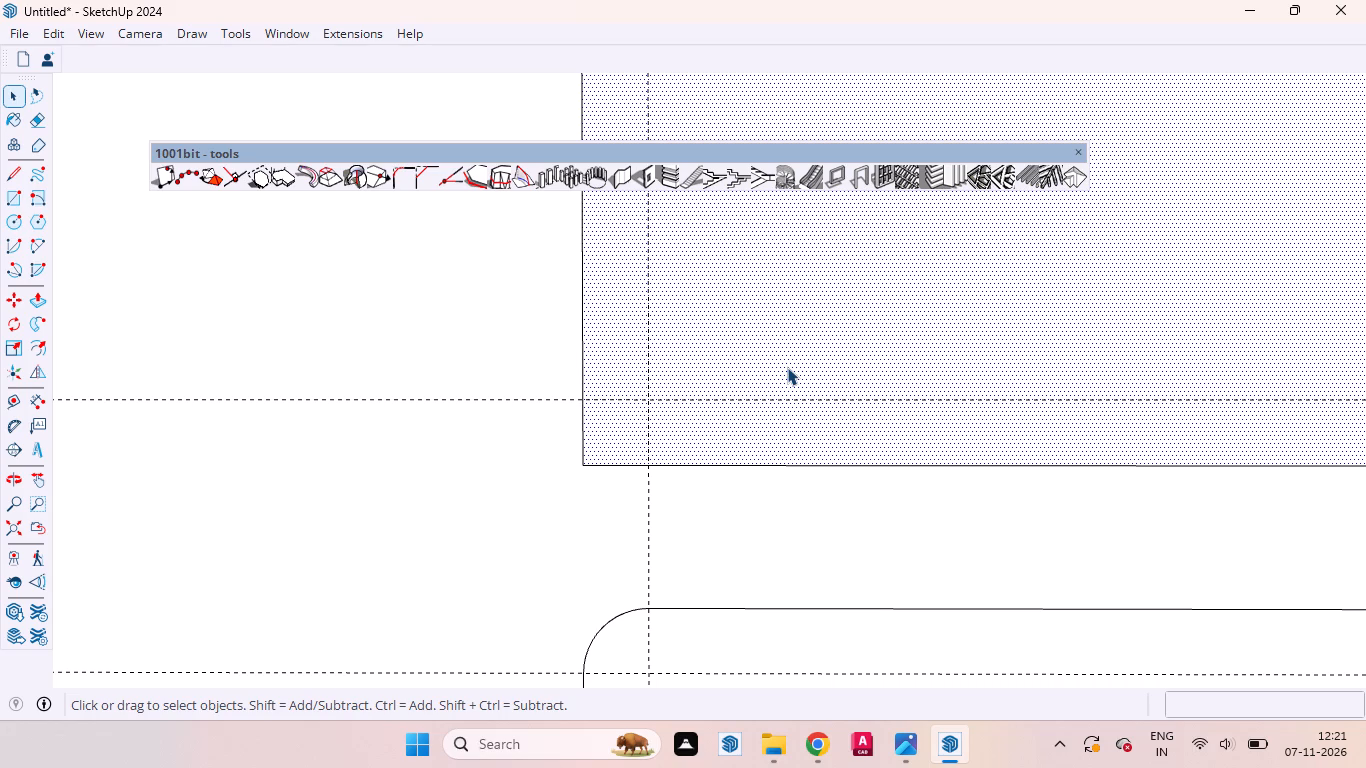
Draw a 100-sided arc between the guide intersections to round the upper panel's bottom corner on the books nightstand side.
key("a")
key("1")
type("00")
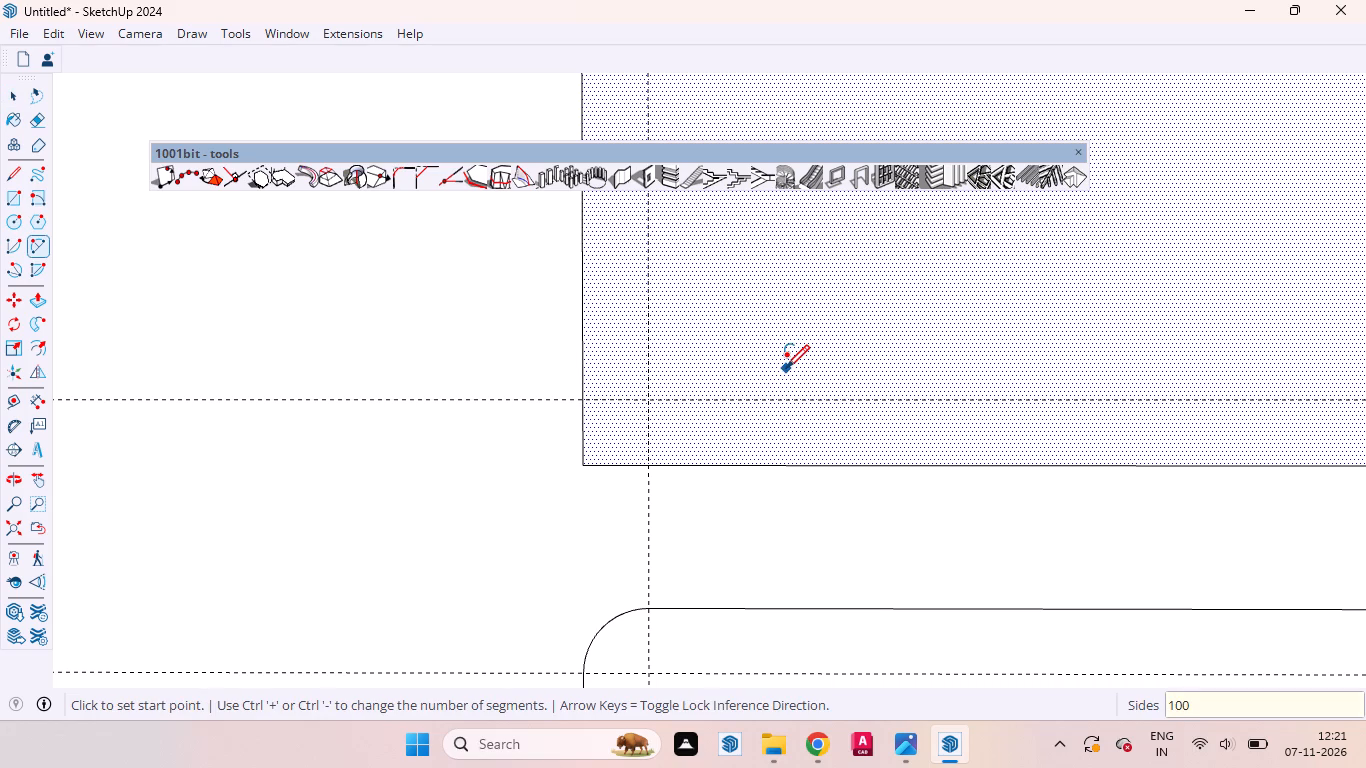
key("Return")
scroll(640, 418, "up", 8)
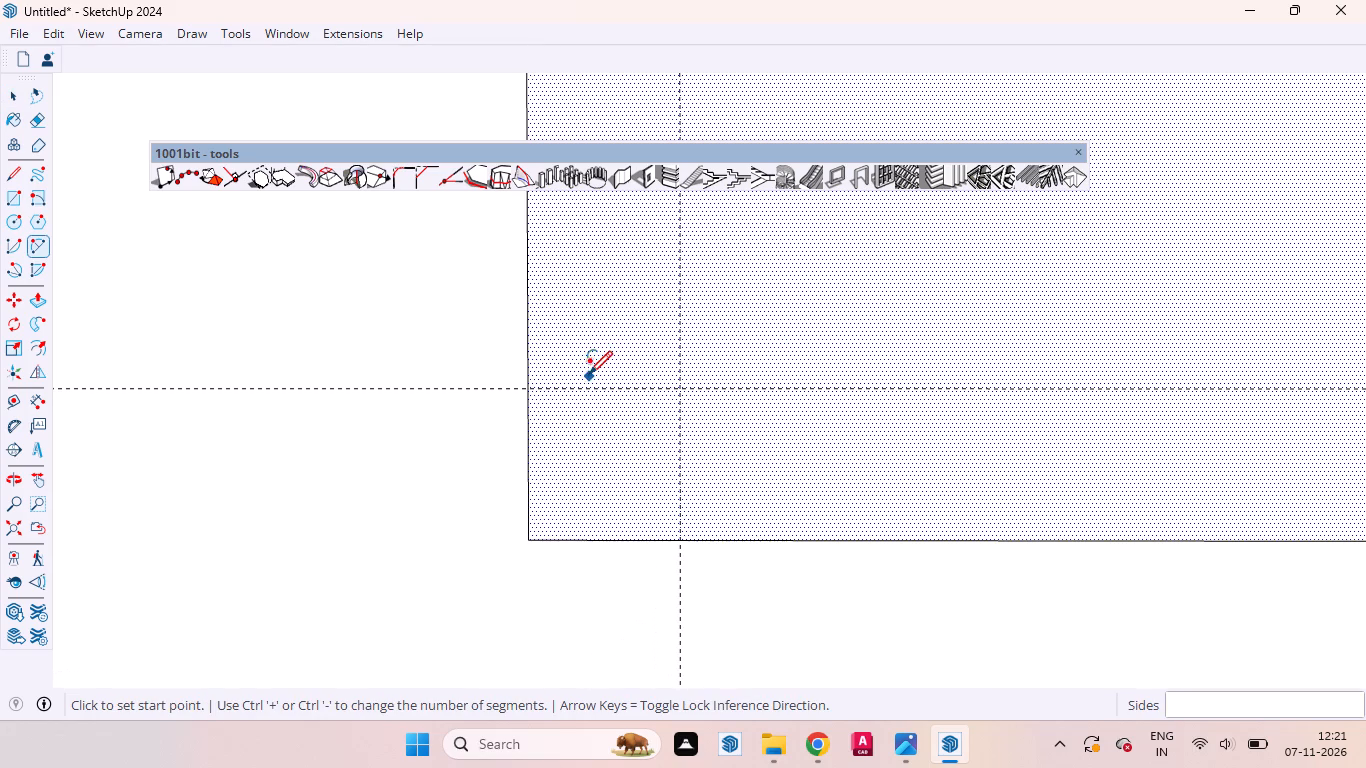
left_click(525, 388)
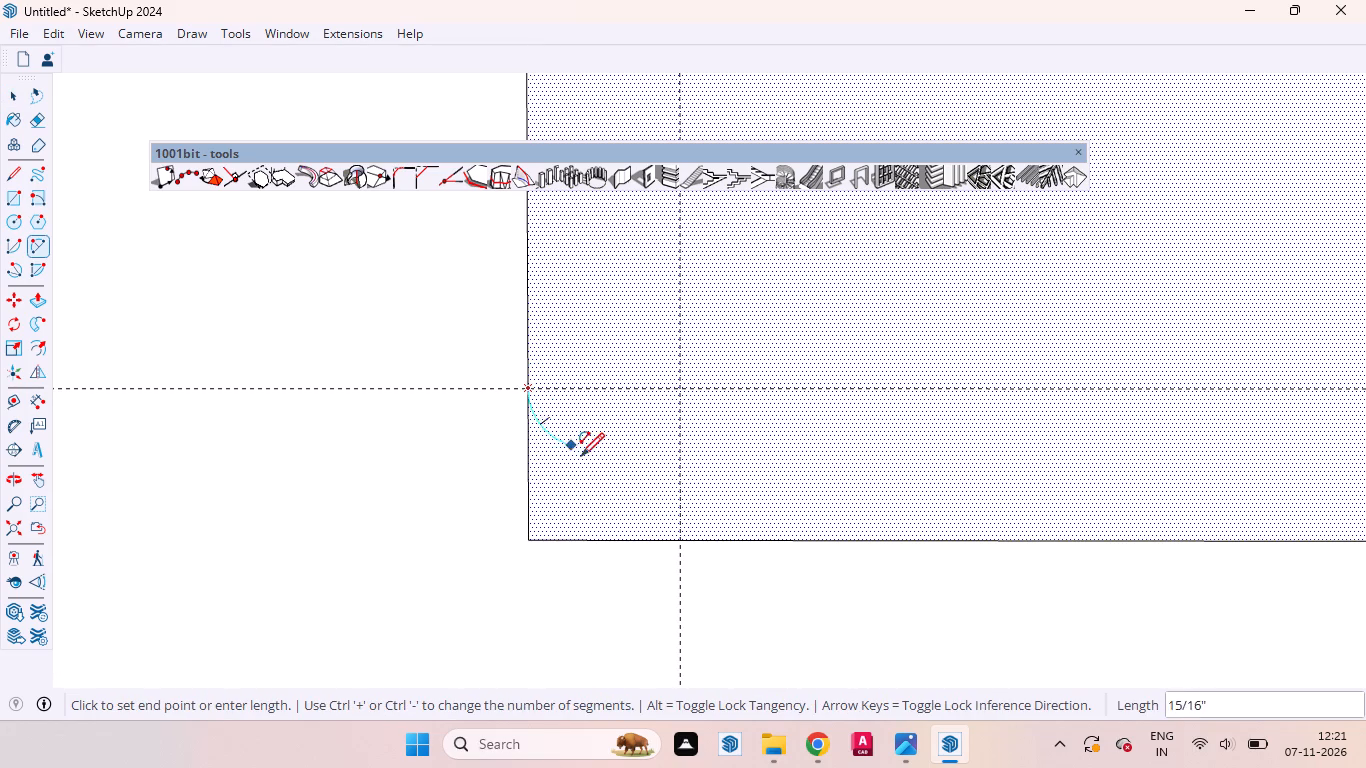
double_click(682, 541)
Draw an arc between the guide intersections to round the upper panel's bottom corner on the vase nightstand side.
scroll(594, 479, "down", 14)
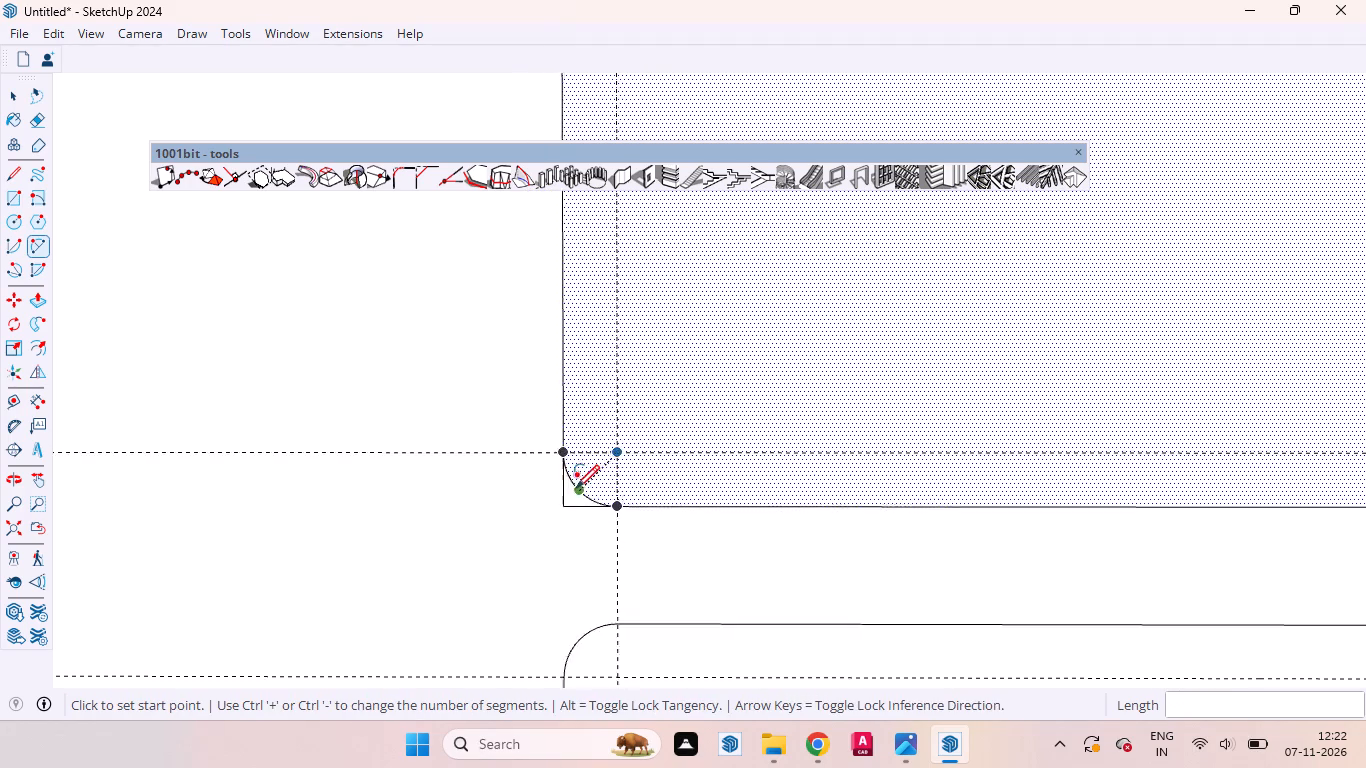
scroll(576, 488, "down", 19)
scroll(1087, 558, "up", 6)
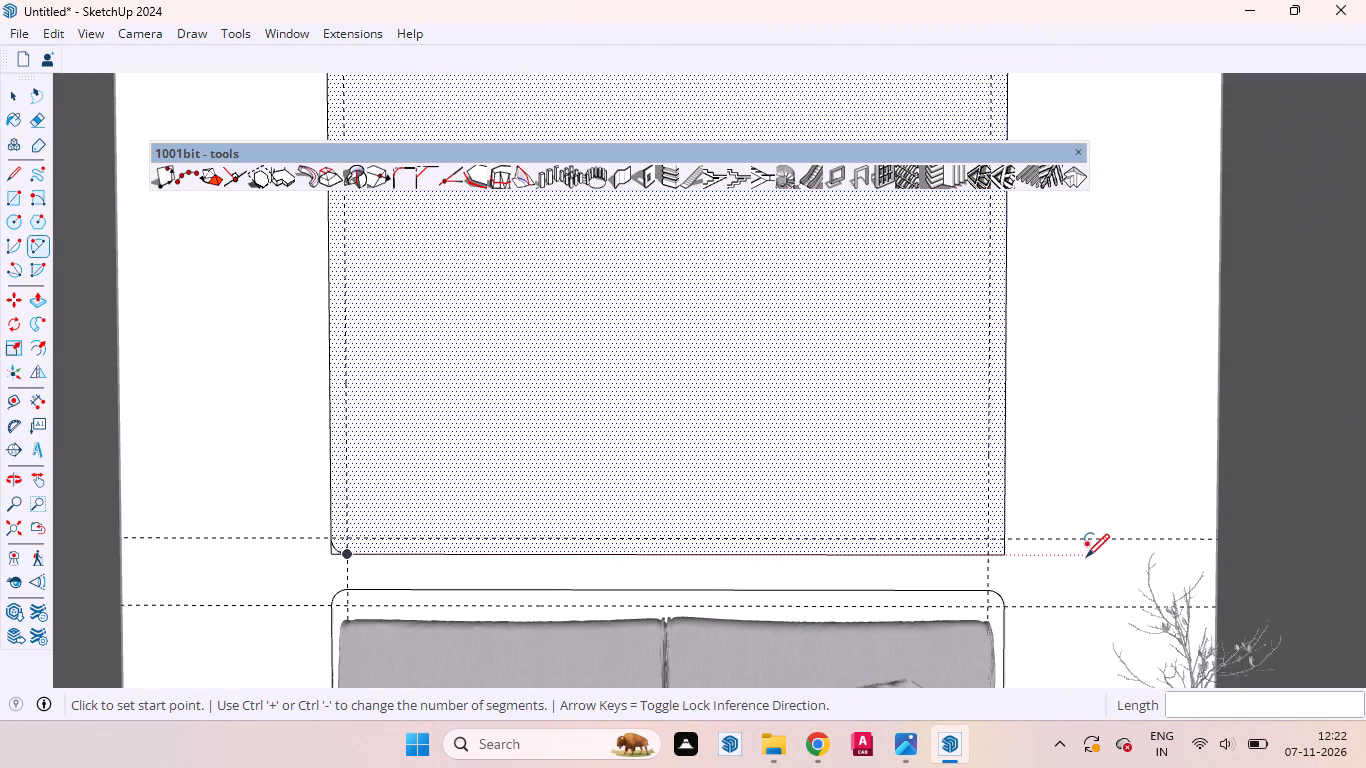
scroll(1013, 547, "up", 15)
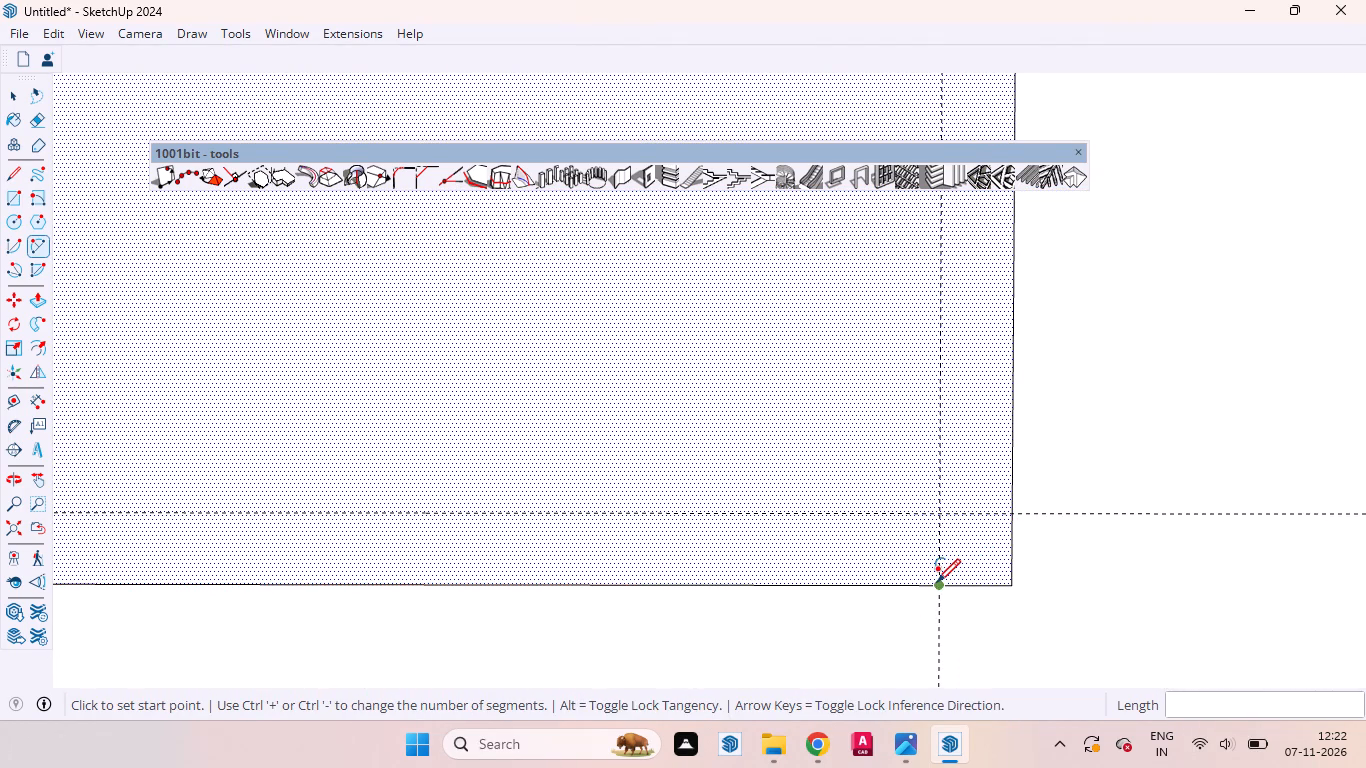
left_click(937, 582)
double_click(1008, 519)
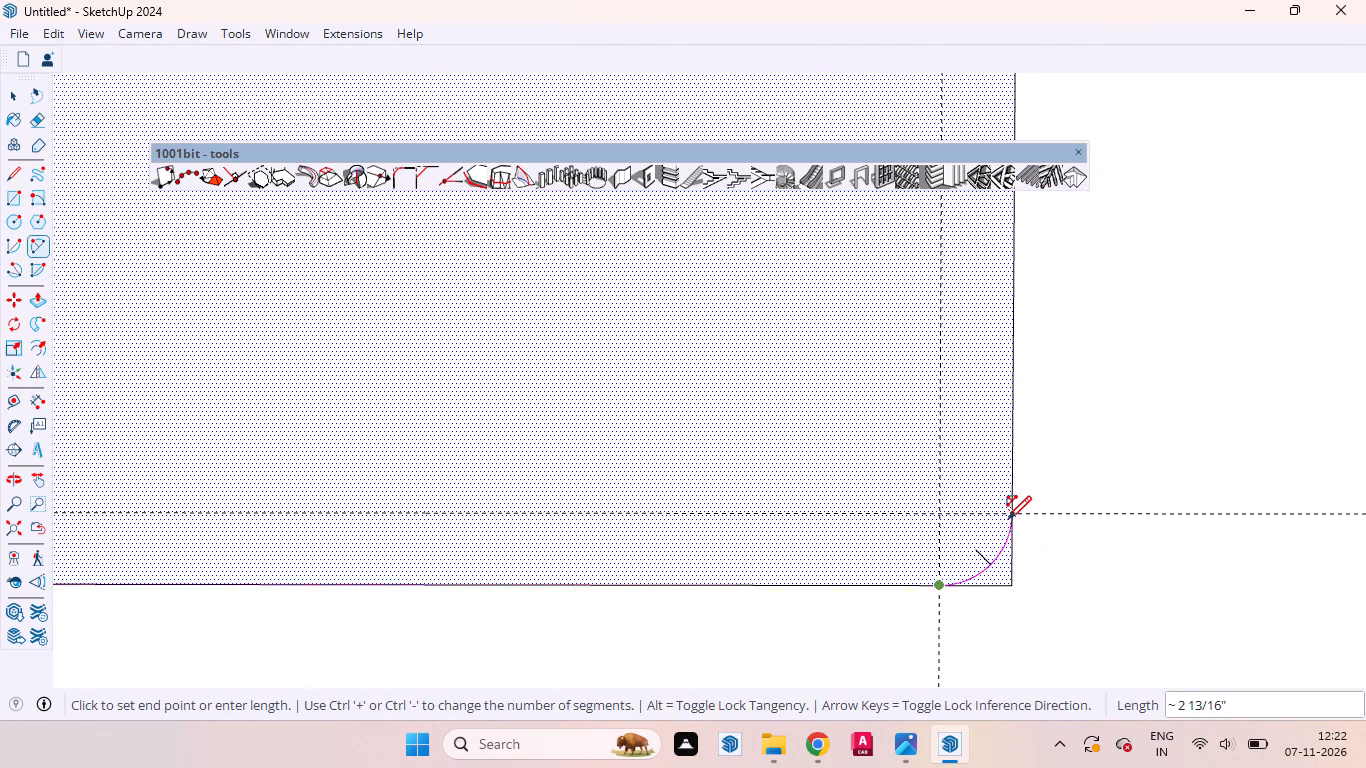
Erase the two straight edges left outside the upper panel's rounded bottom corner on the vase nightstand side.
key("space")
left_click(1008, 566)
right_click(1008, 566)
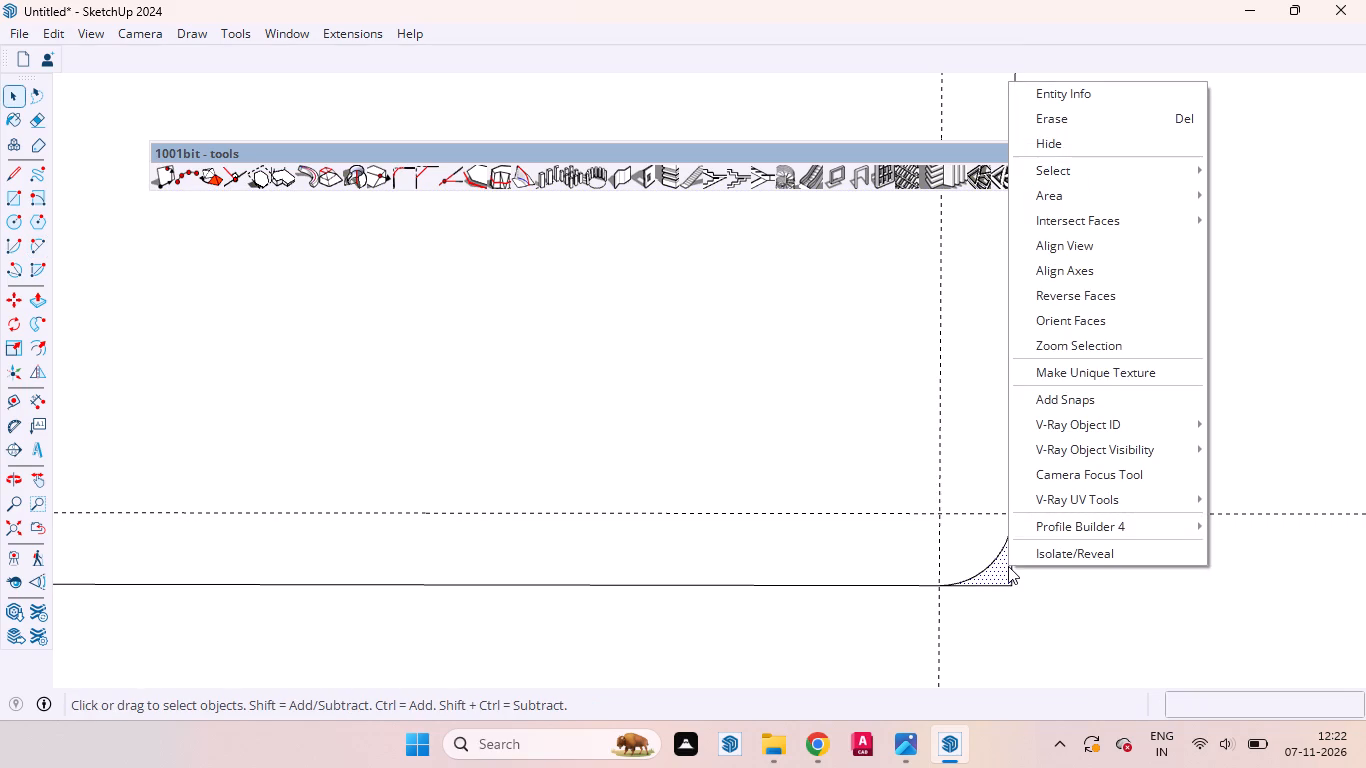
left_click(1033, 600)
left_click(1012, 565)
right_click(1012, 565)
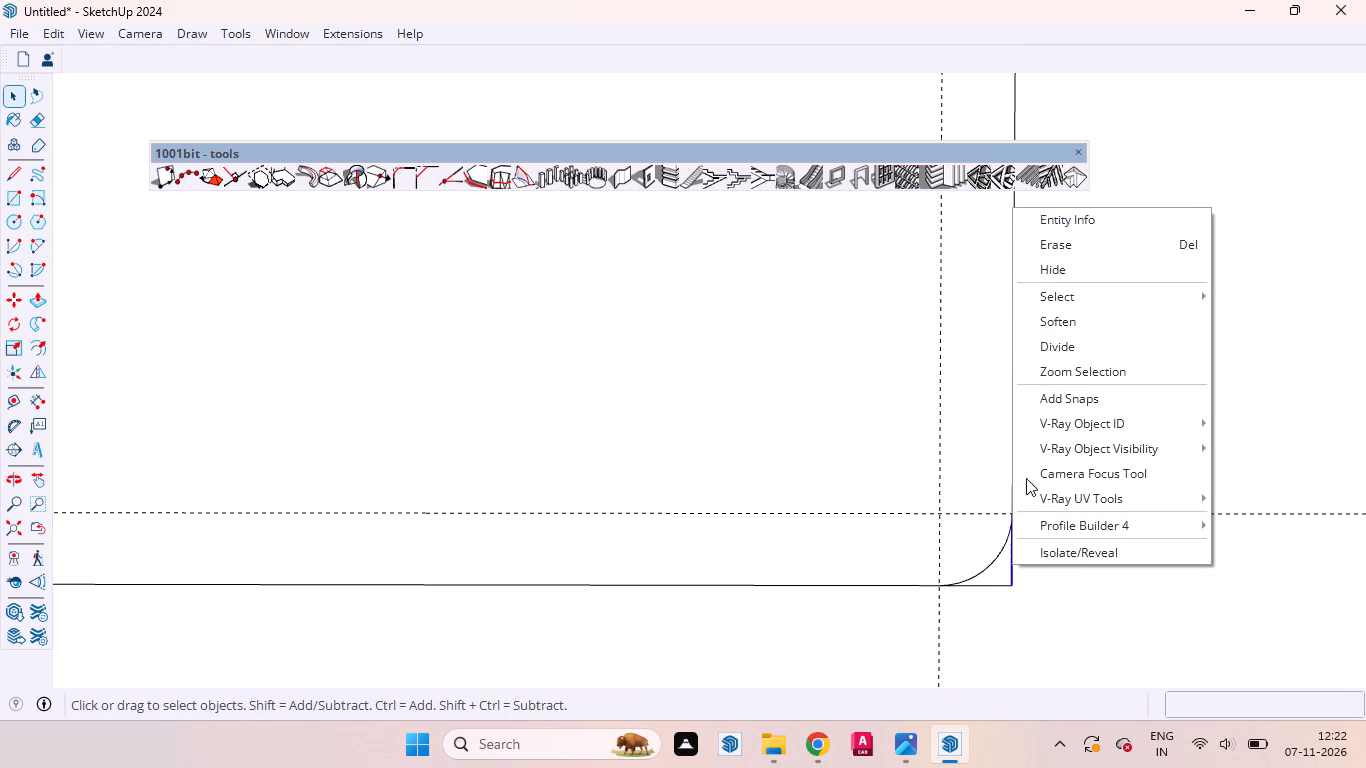
left_click(1066, 255)
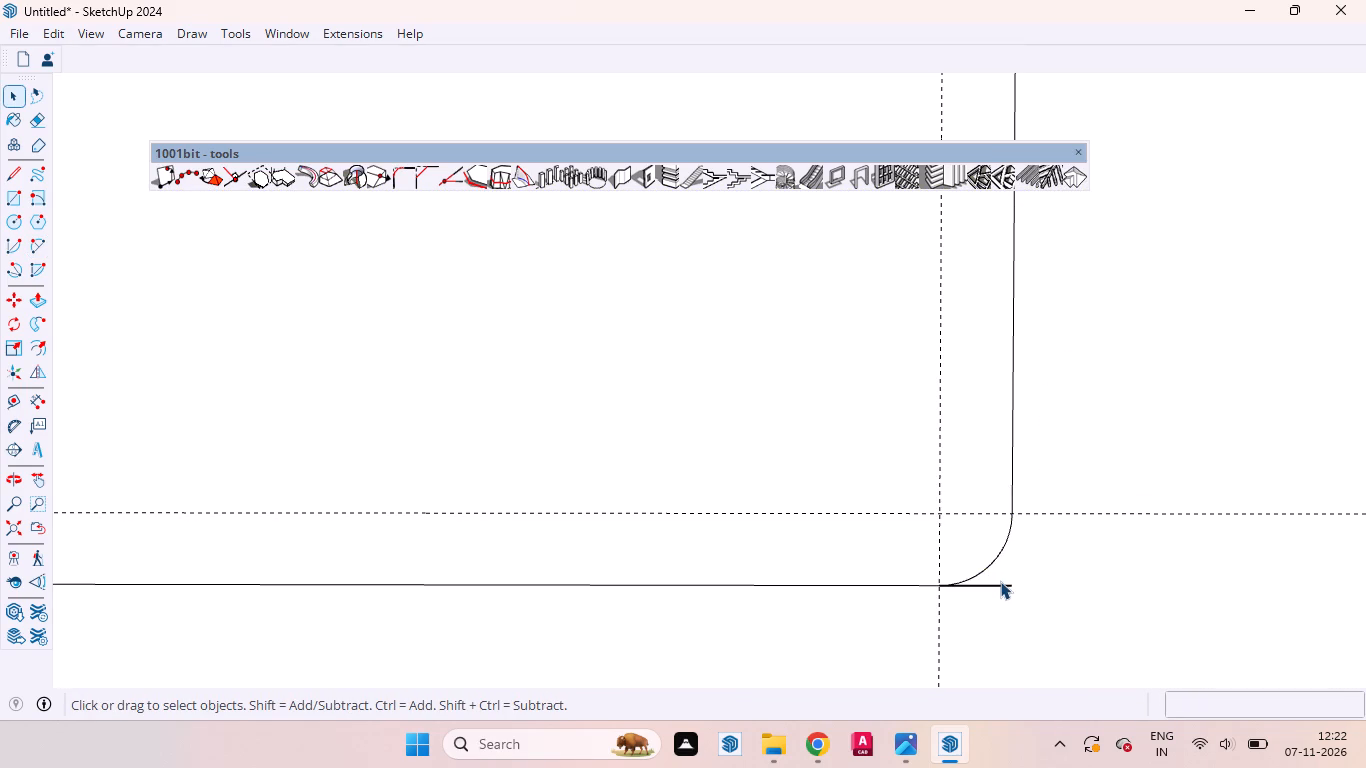
left_click(1000, 581)
left_click(1000, 584)
right_click(1001, 584)
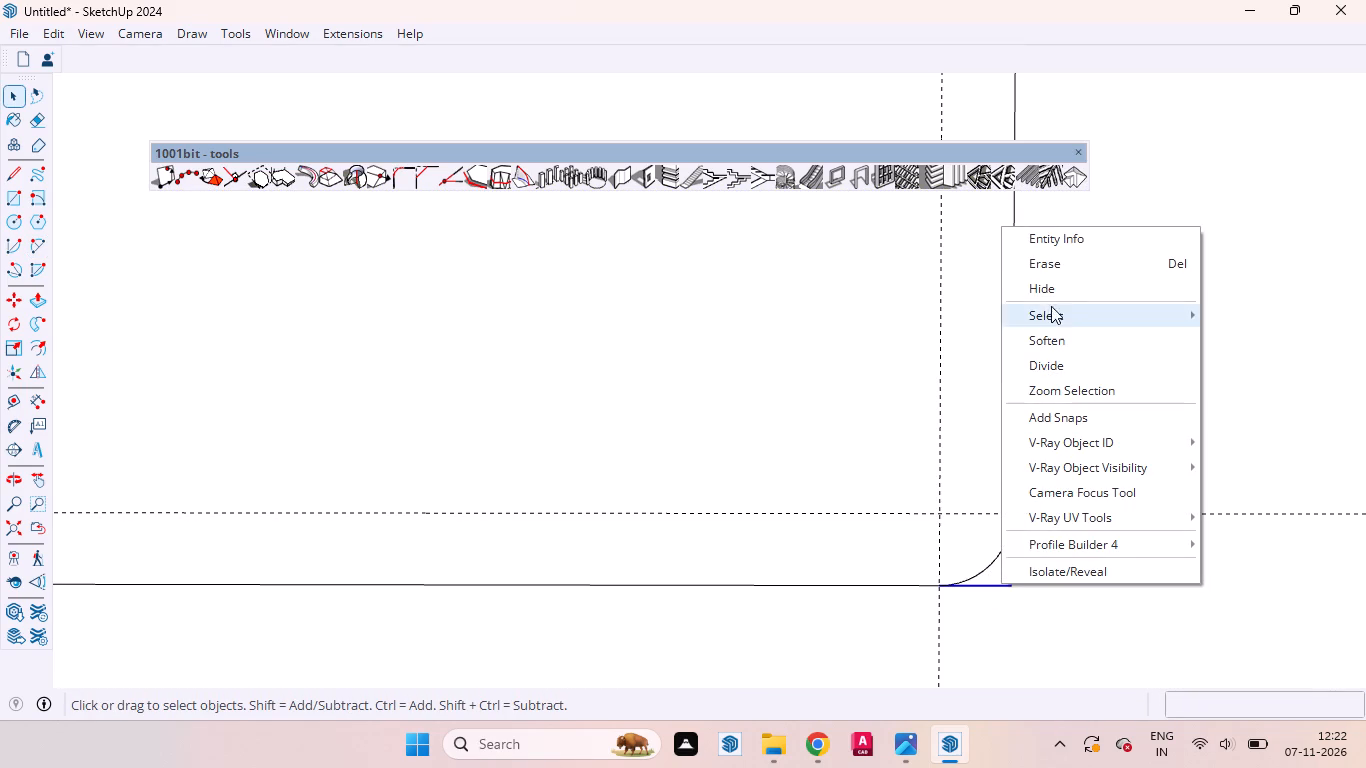
left_click(1037, 272)
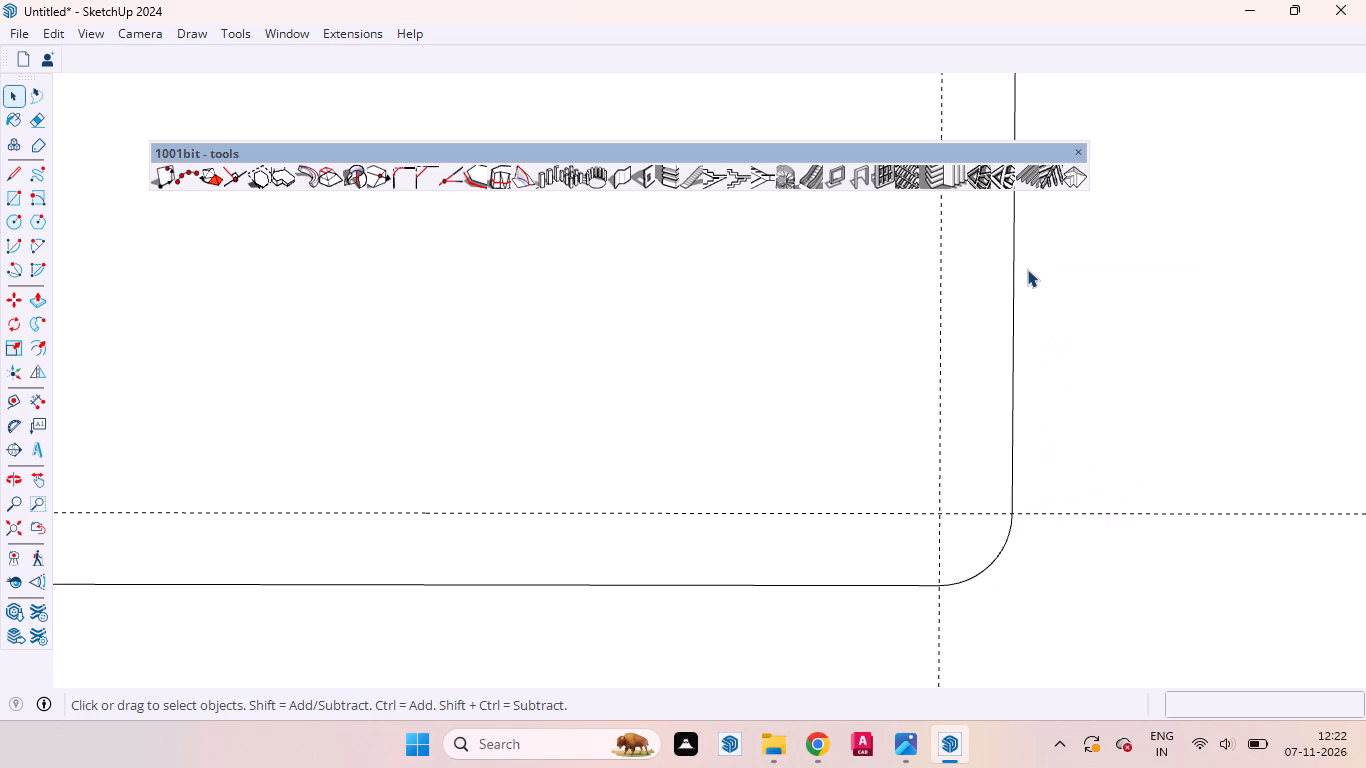
Redraw the upper panel's bottom corner arc on the books nightstand side with 100 sides, between the same guide intersections.
scroll(1087, 338, "down", 20)
scroll(1087, 338, "down", 3)
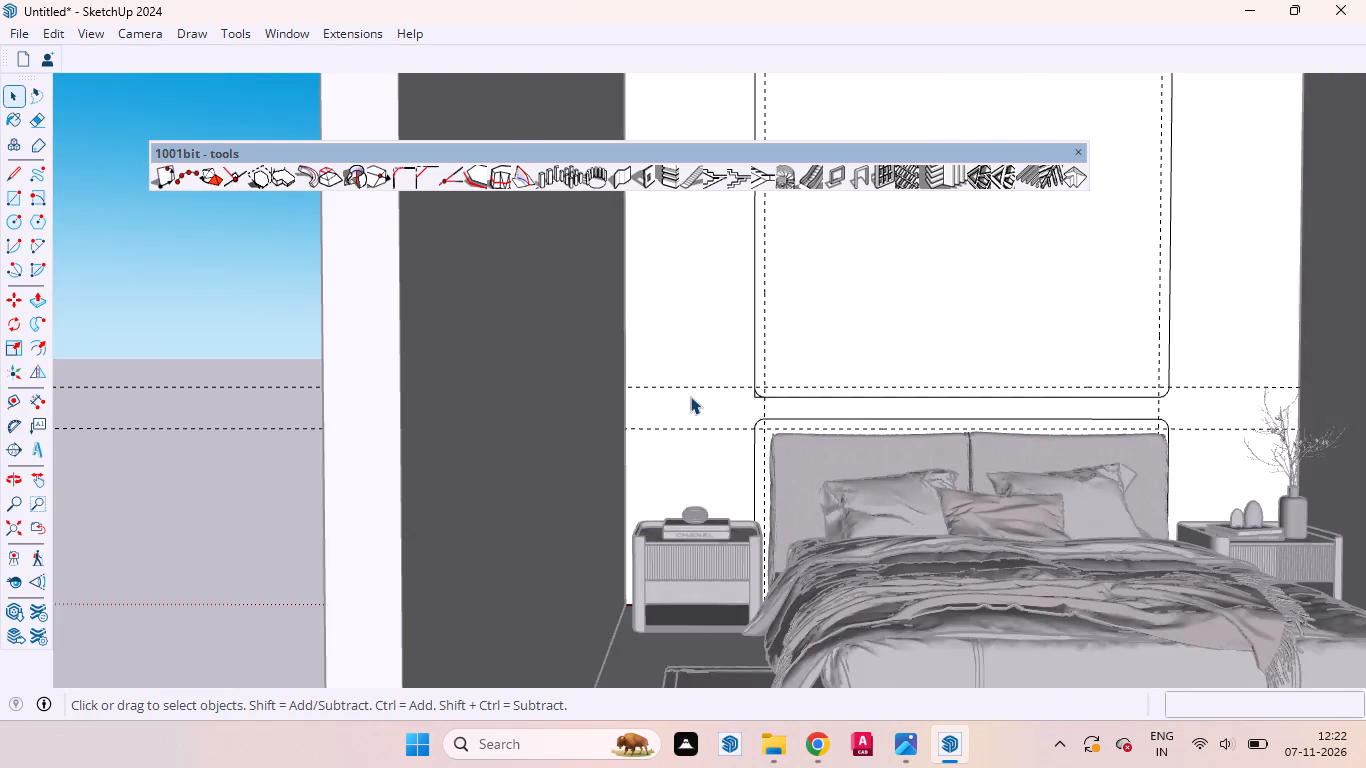
scroll(690, 396, "up", 13)
scroll(810, 386, "down", 1)
scroll(810, 386, "up", 11)
scroll(786, 418, "down", 7)
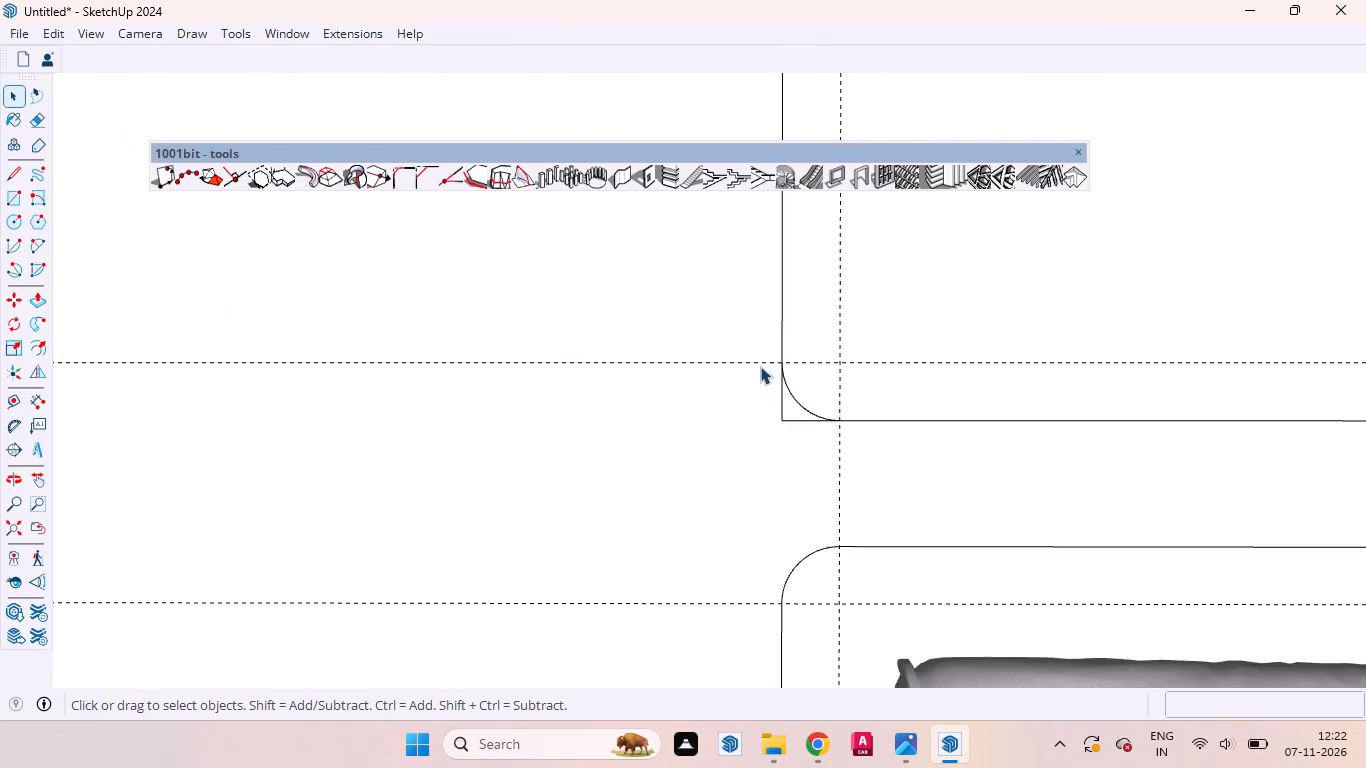
scroll(760, 366, "down", 2)
middle_click_drag(799, 419, 744, 403)
scroll(770, 379, "up", 7)
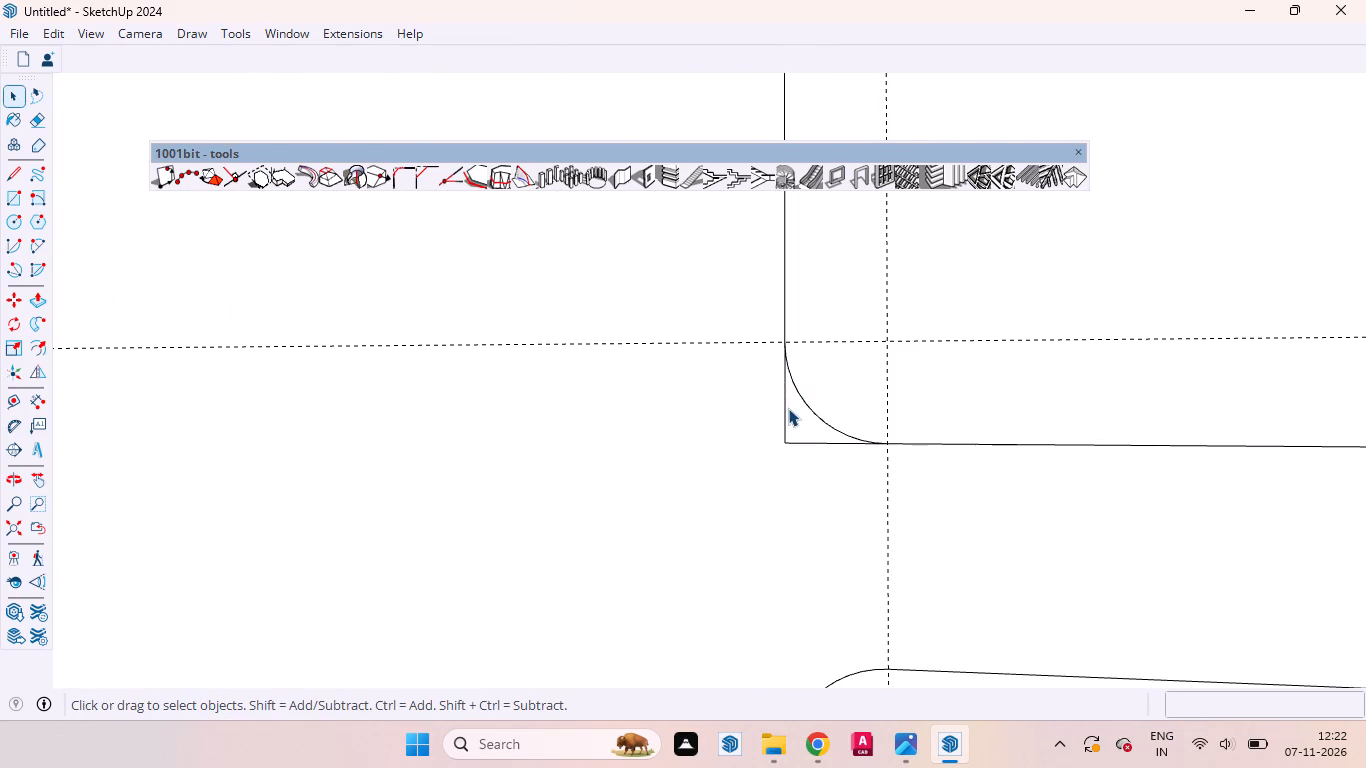
key("a")
type("100")
key("Return")
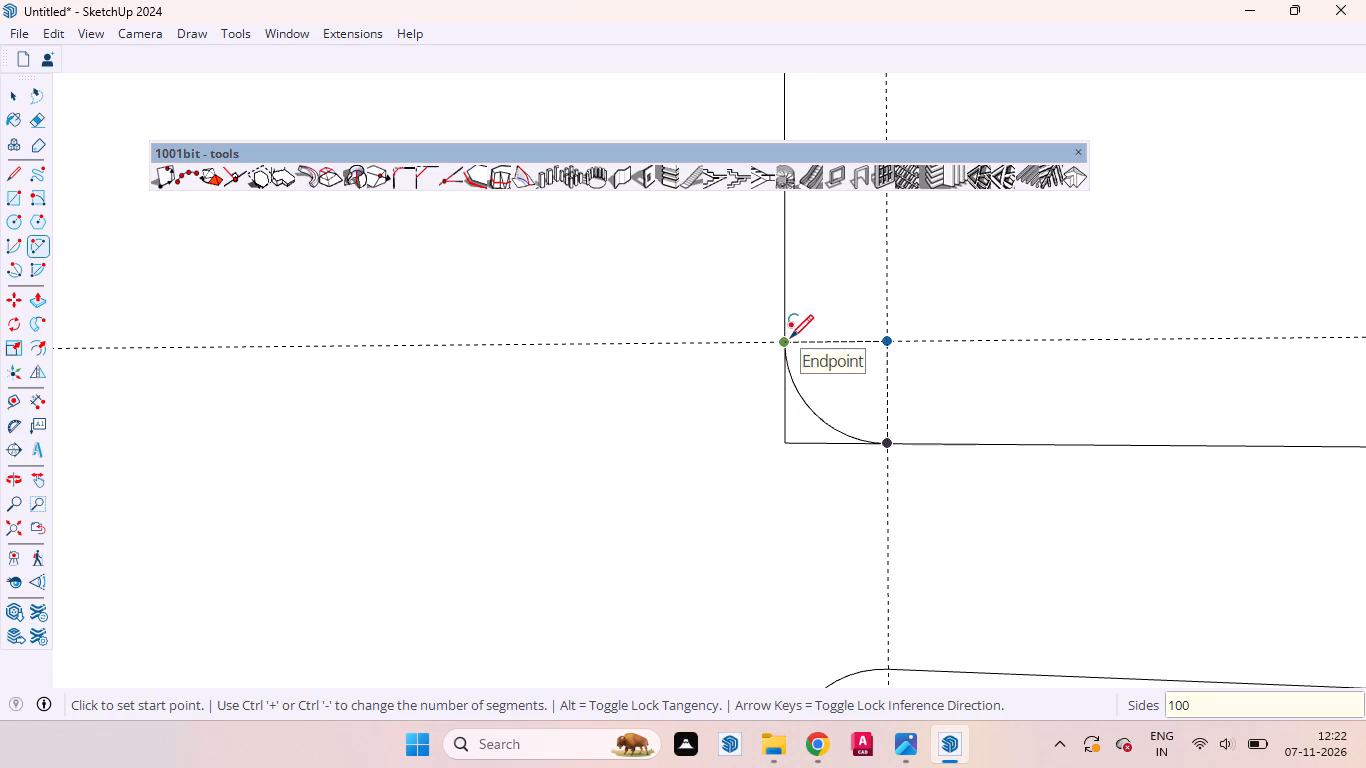
left_click(790, 338)
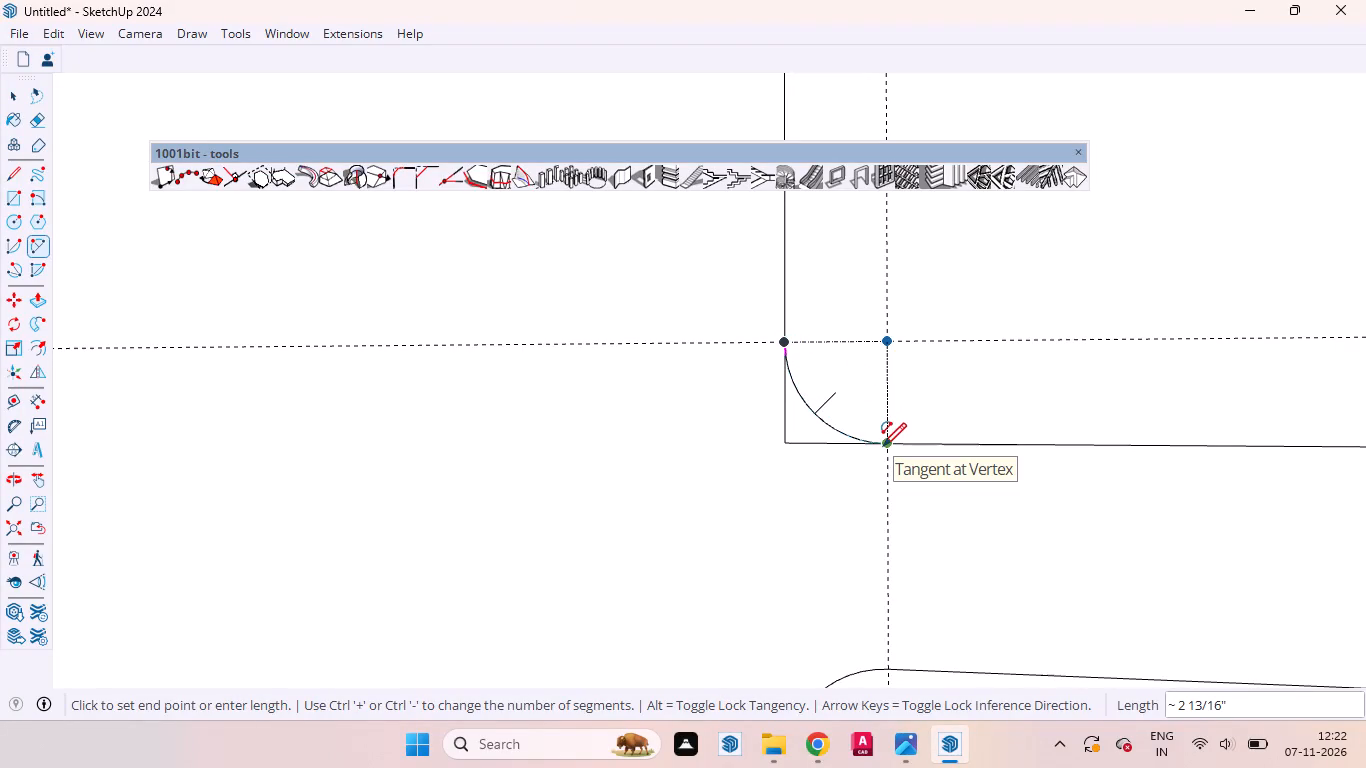
double_click(883, 446)
Erase the two straight edges left outside the upper panel's rounded bottom corner on the books nightstand side.
key("space")
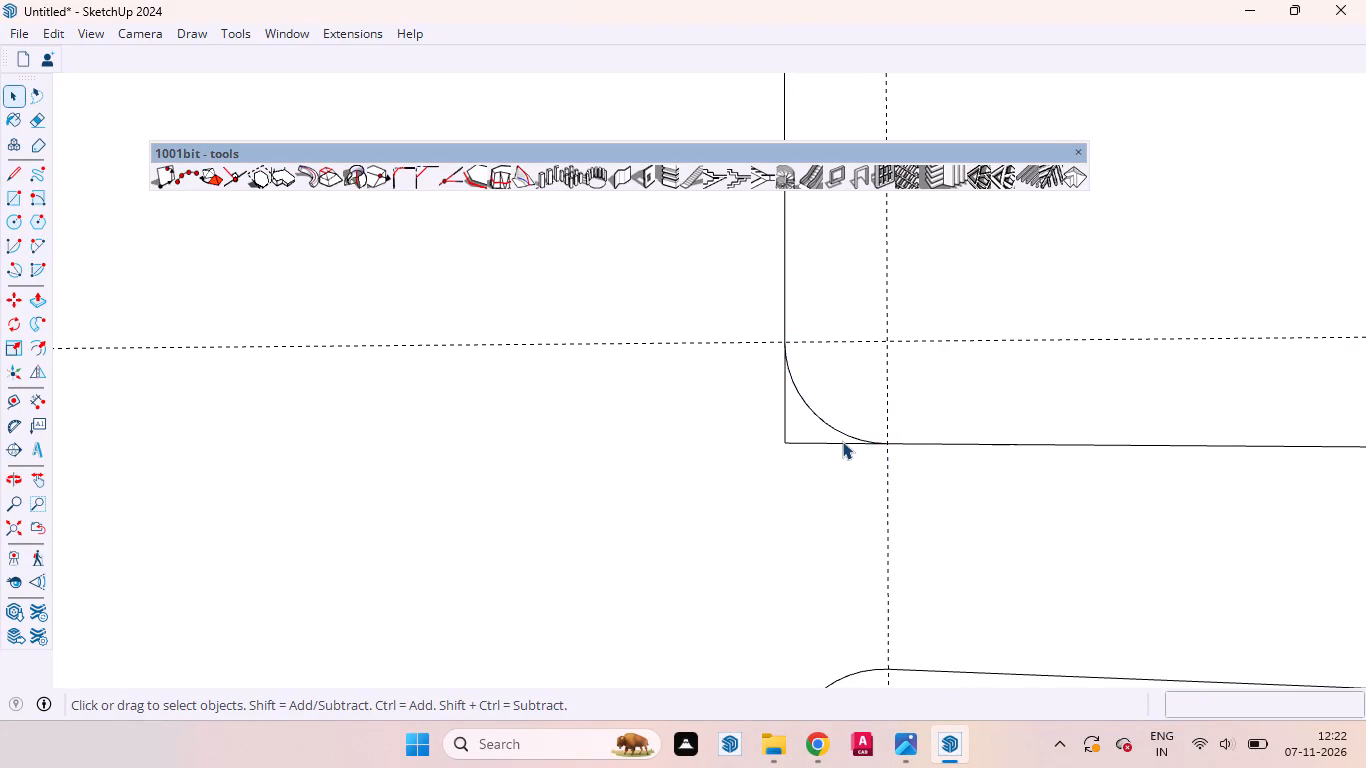
left_click(842, 441)
right_click(841, 442)
left_click(879, 113)
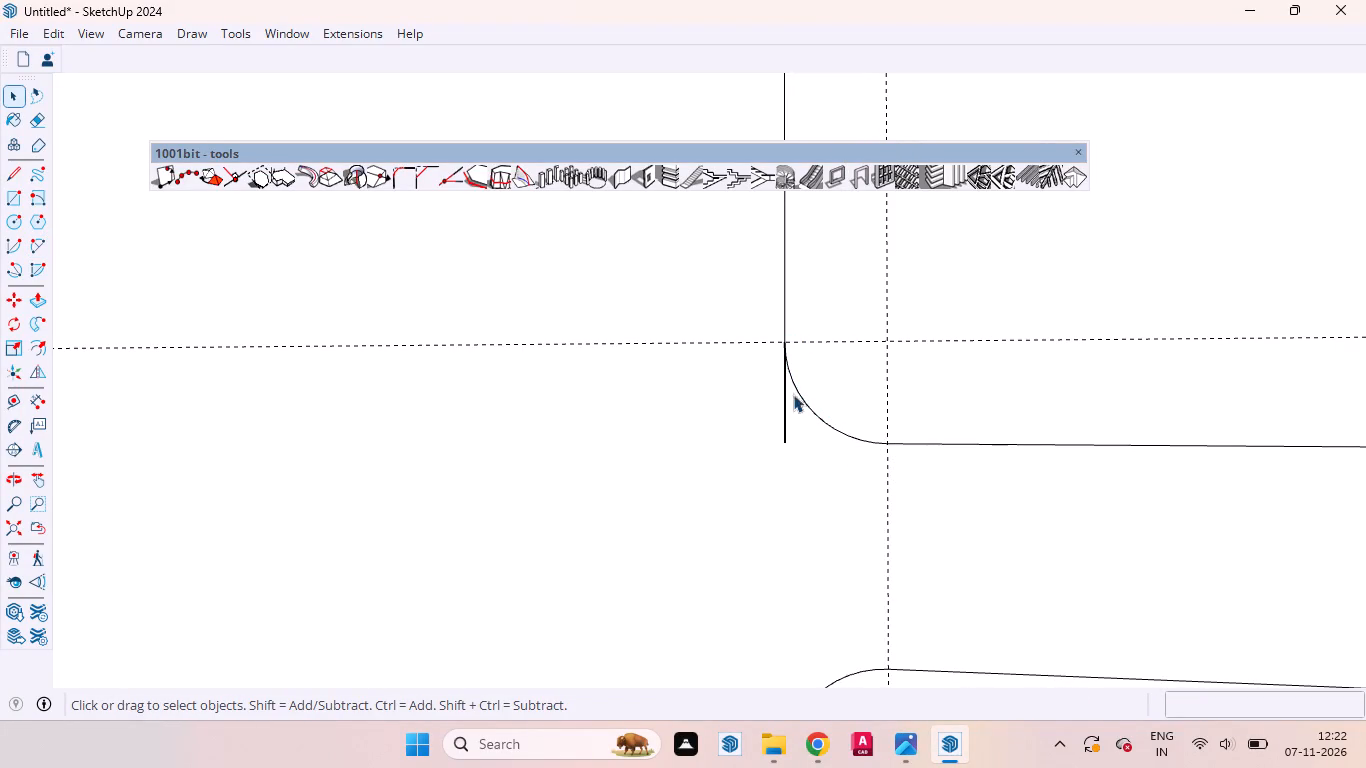
left_click(786, 399)
right_click(785, 399)
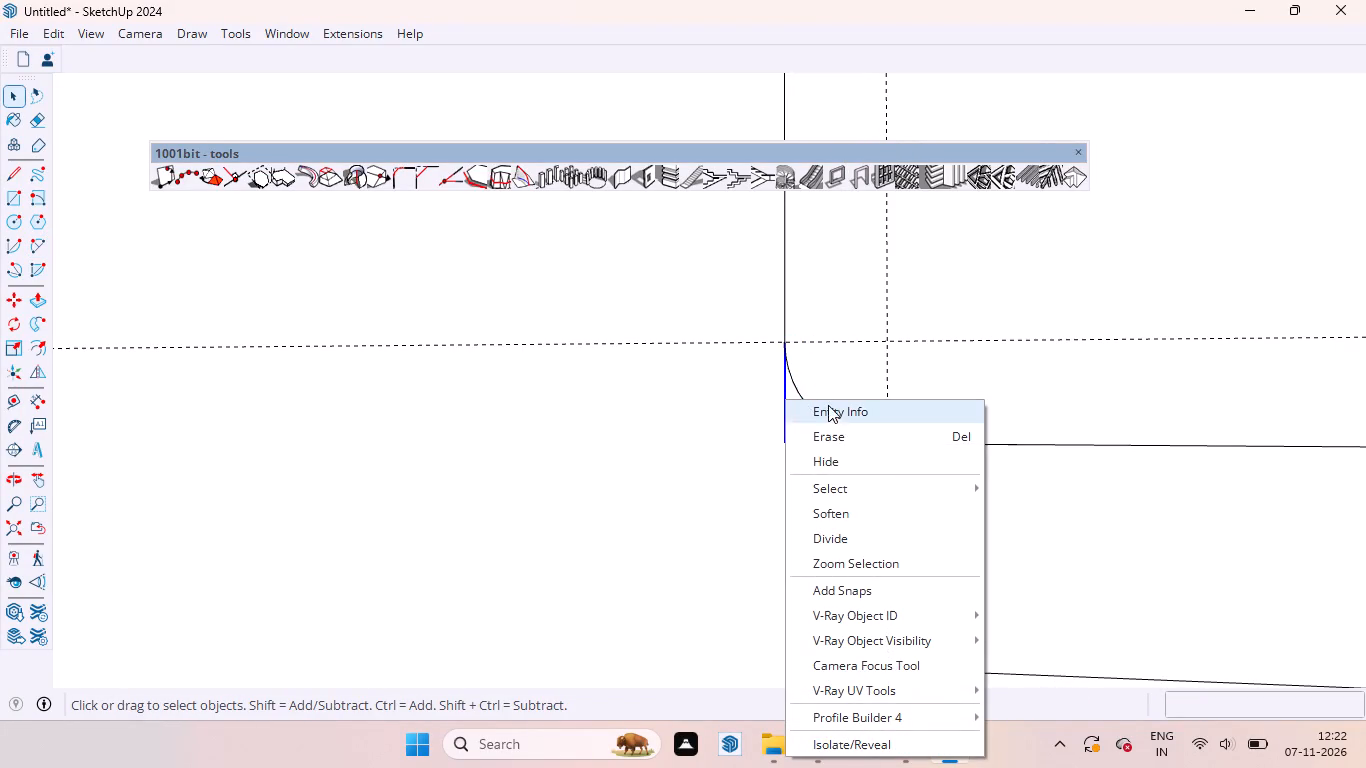
left_click(832, 440)
Offset the headboard panel's outline 1" inward to form a thin border around the headboard.
scroll(786, 248, "down", 20)
scroll(786, 248, "down", 8)
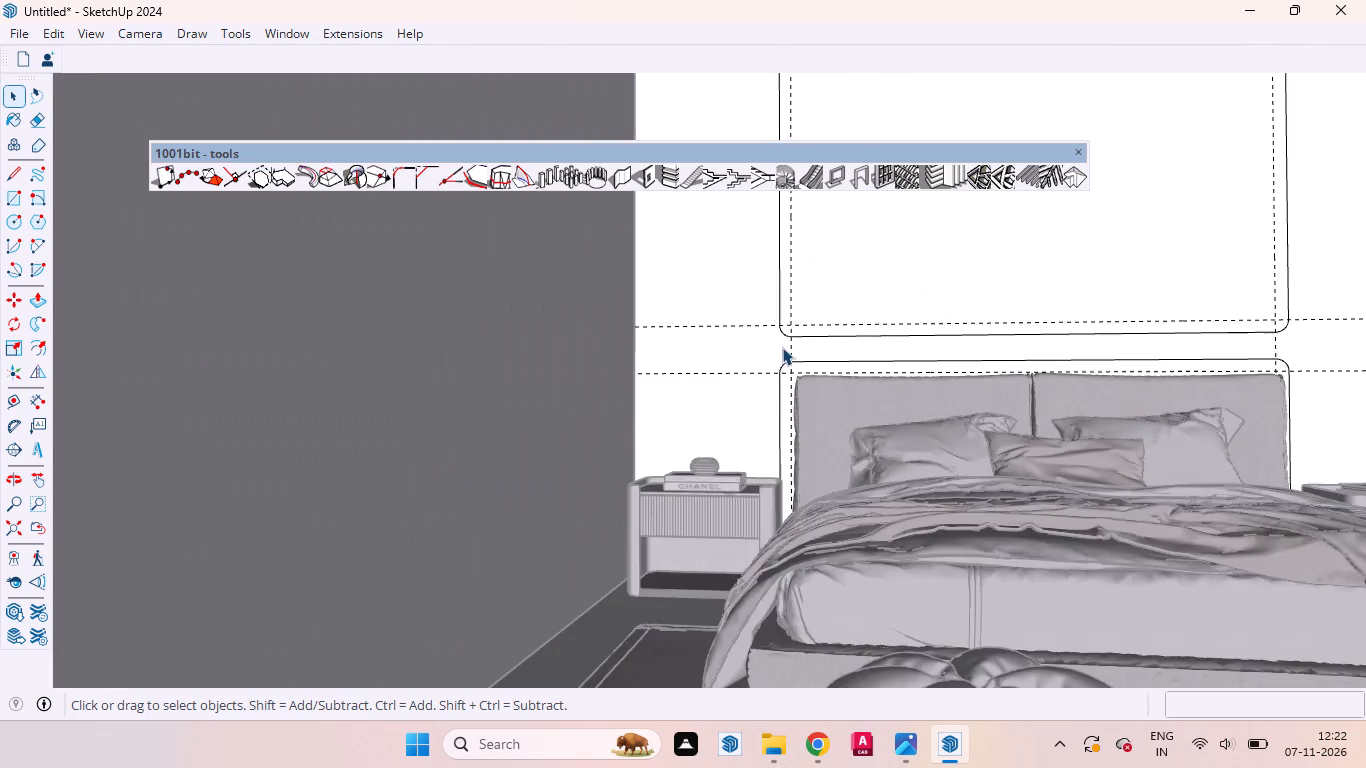
scroll(782, 347, "down", 7)
scroll(808, 386, "up", 1)
middle_click_drag(850, 390, 869, 470)
scroll(894, 449, "down", 5)
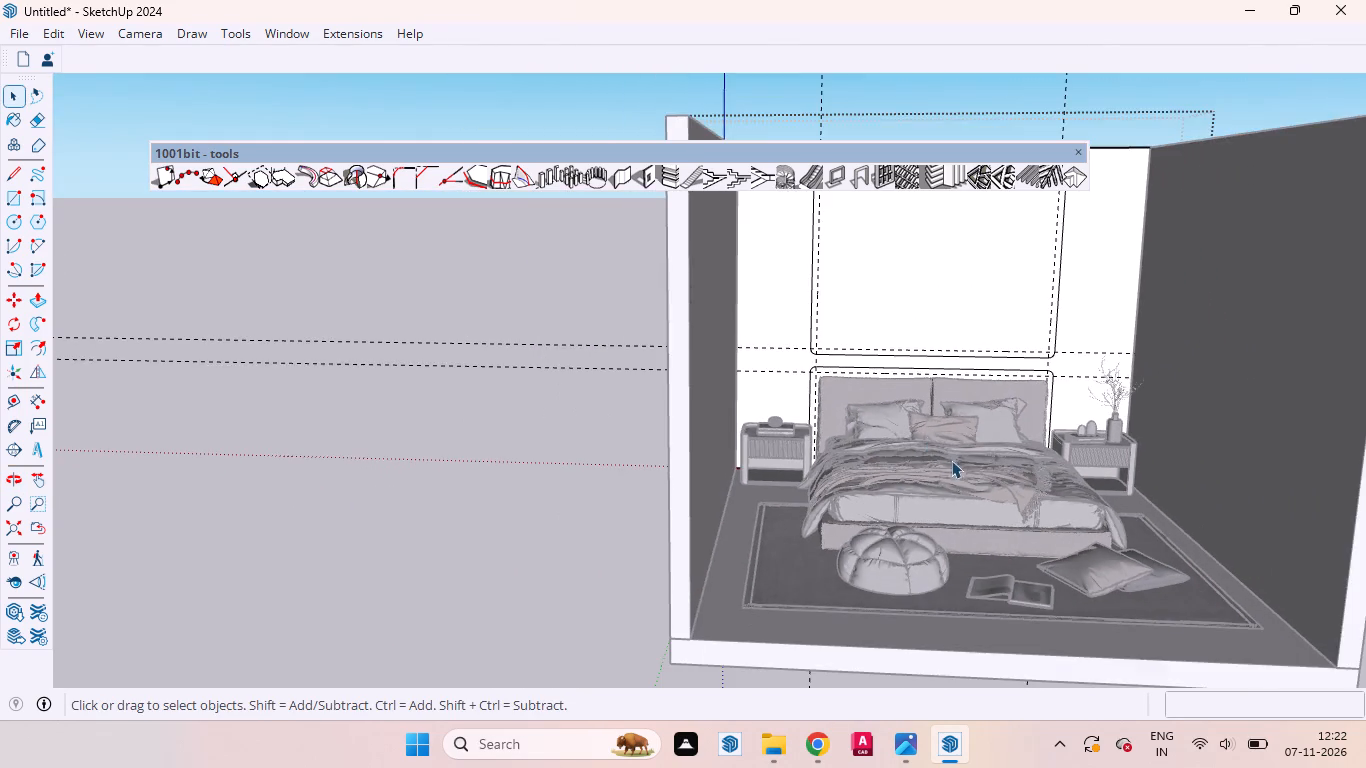
scroll(947, 463, "up", 1)
middle_click_drag(946, 464, 890, 414)
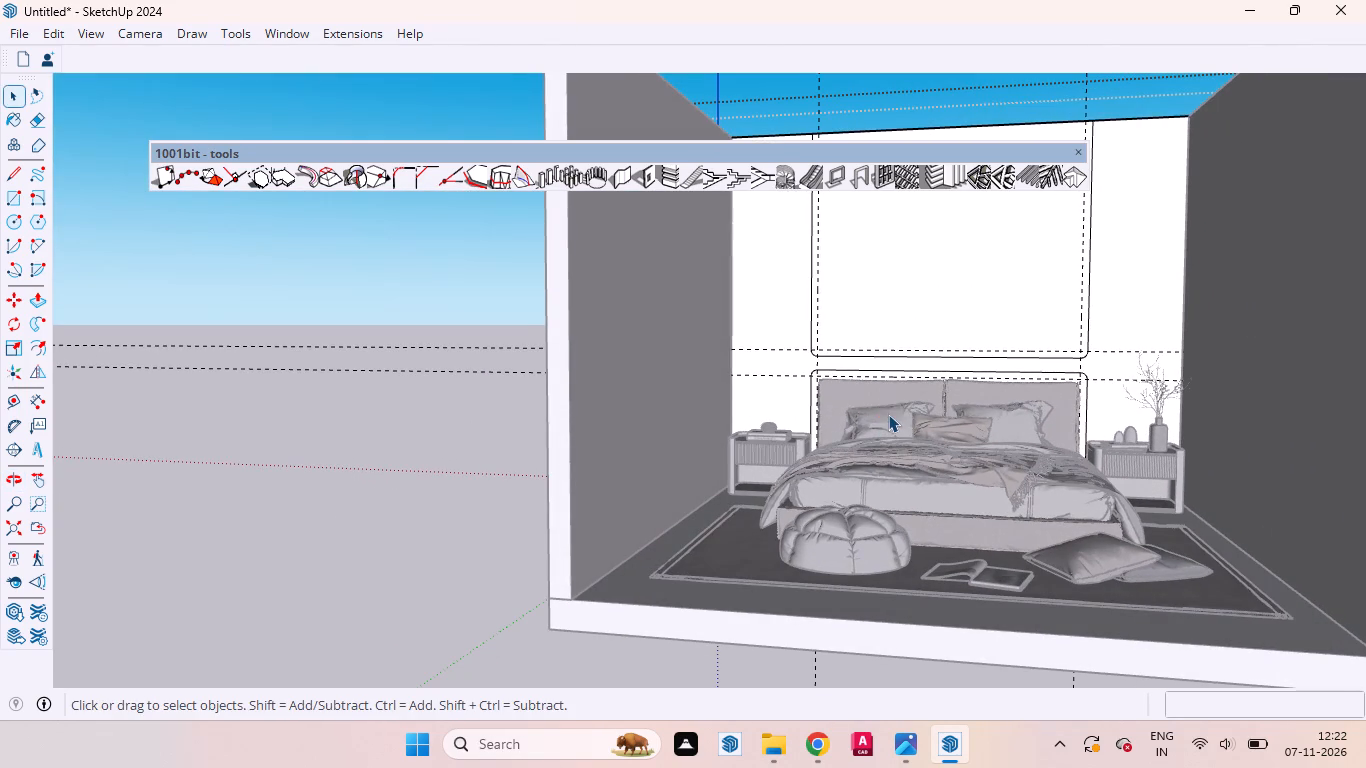
scroll(859, 379, "up", 5)
scroll(859, 379, "down", 1)
scroll(839, 380, "up", 6)
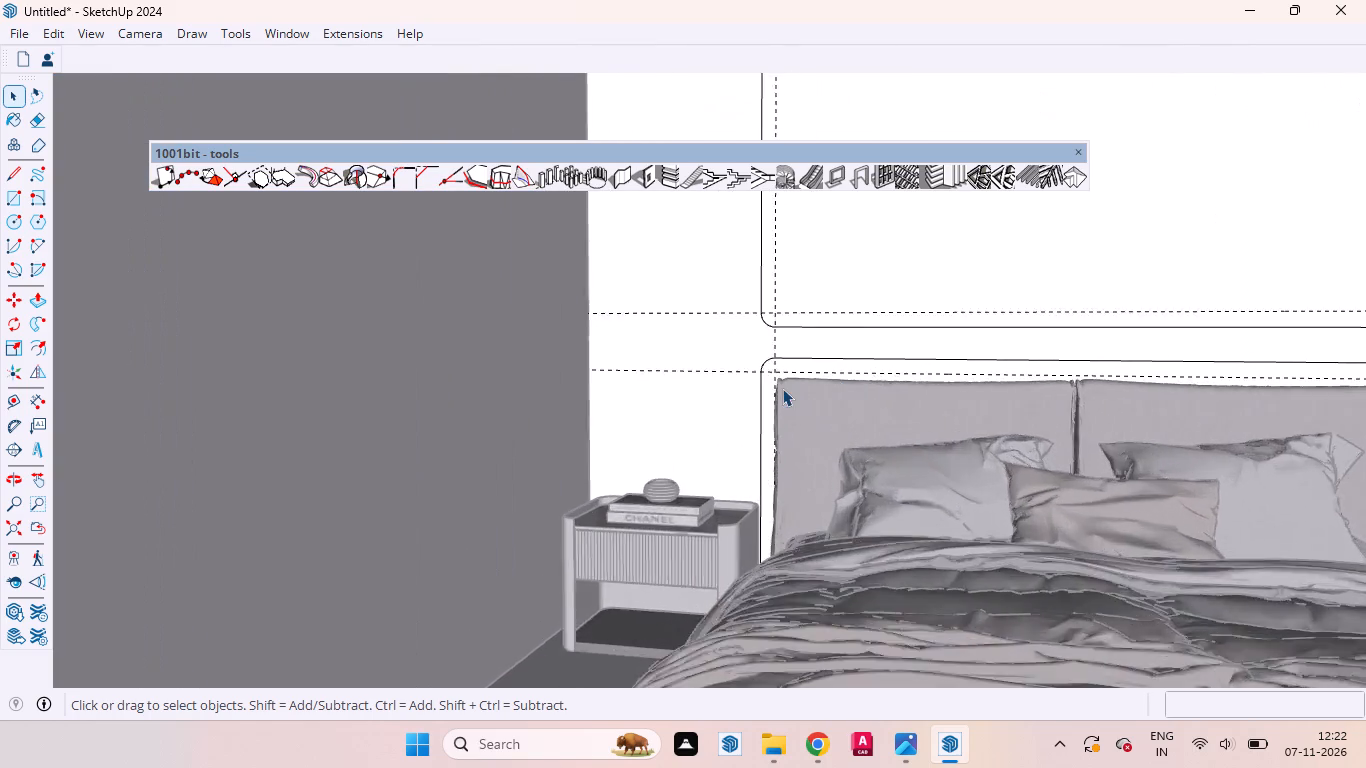
scroll(782, 388, "up", 7)
middle_click_drag(826, 423, 899, 458)
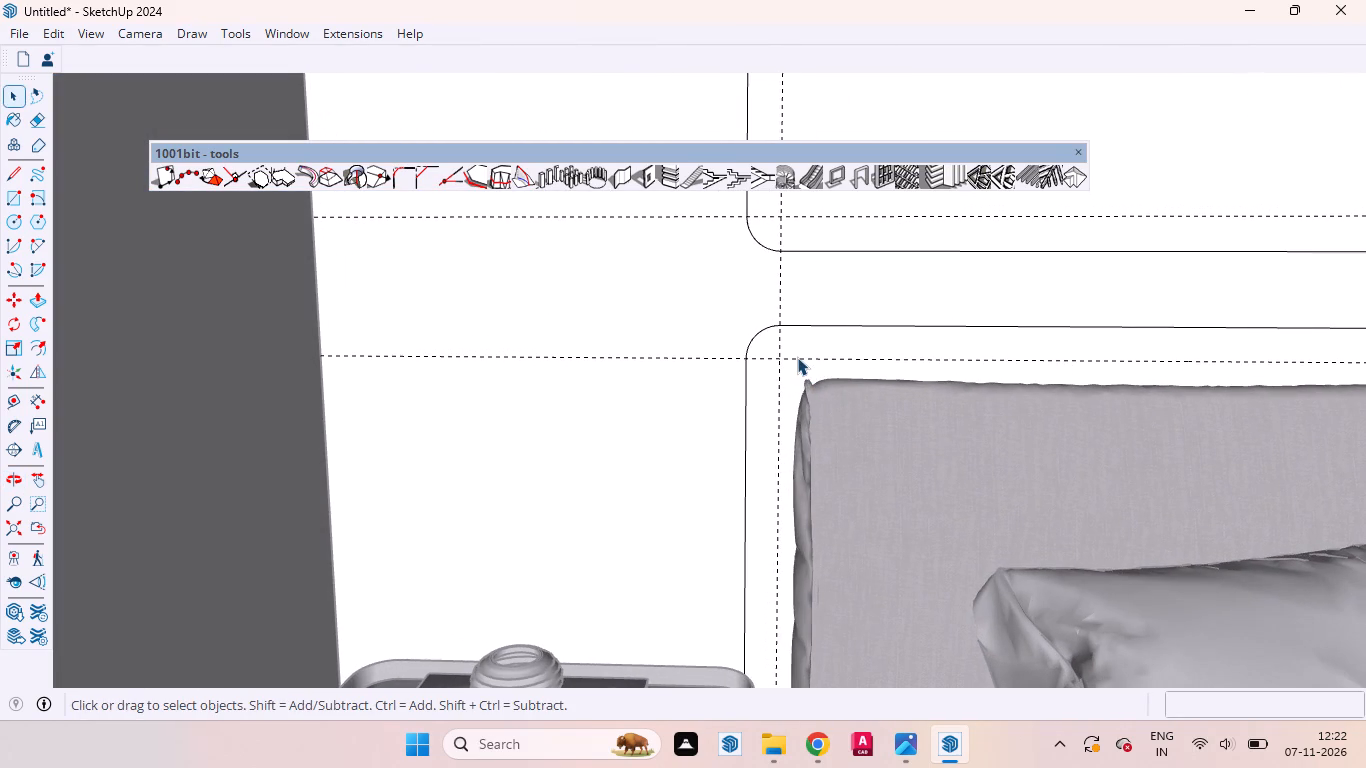
left_click(795, 356)
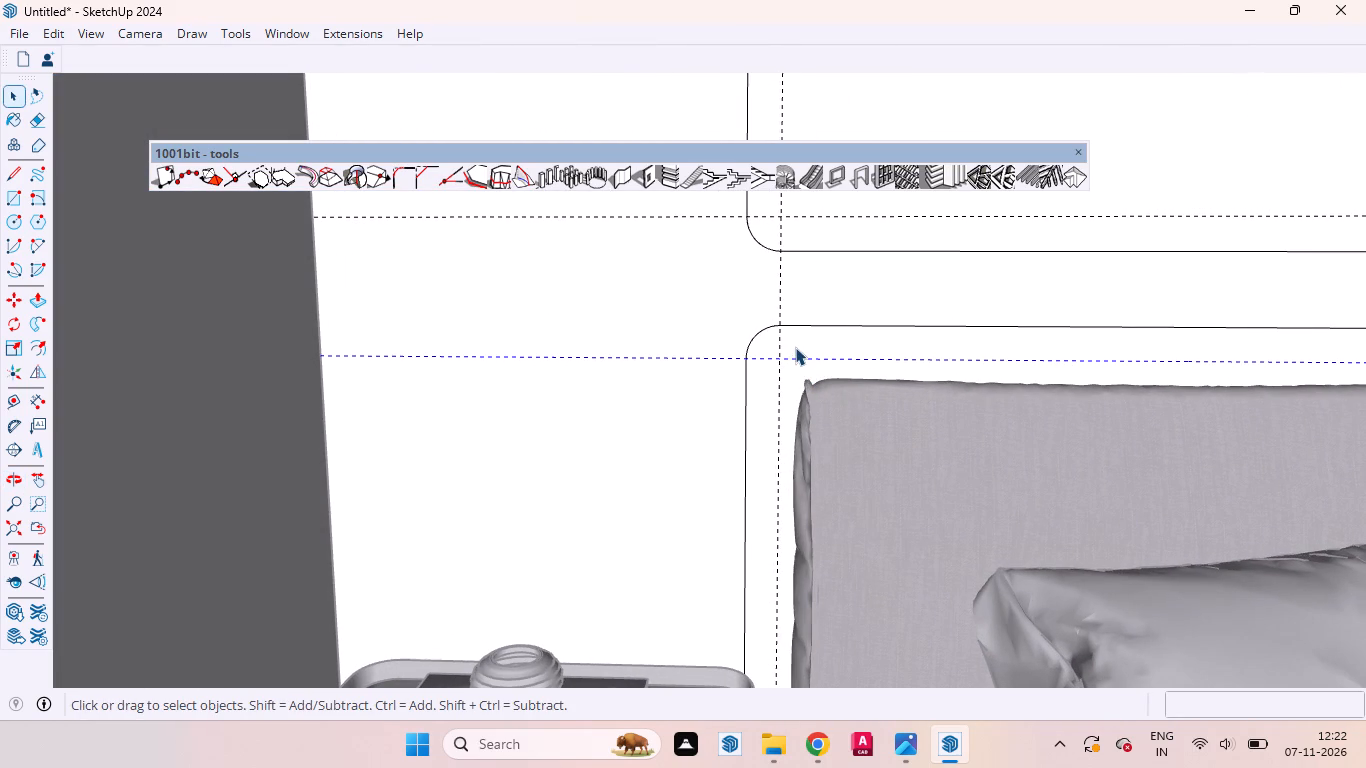
left_click(795, 347)
key("f")
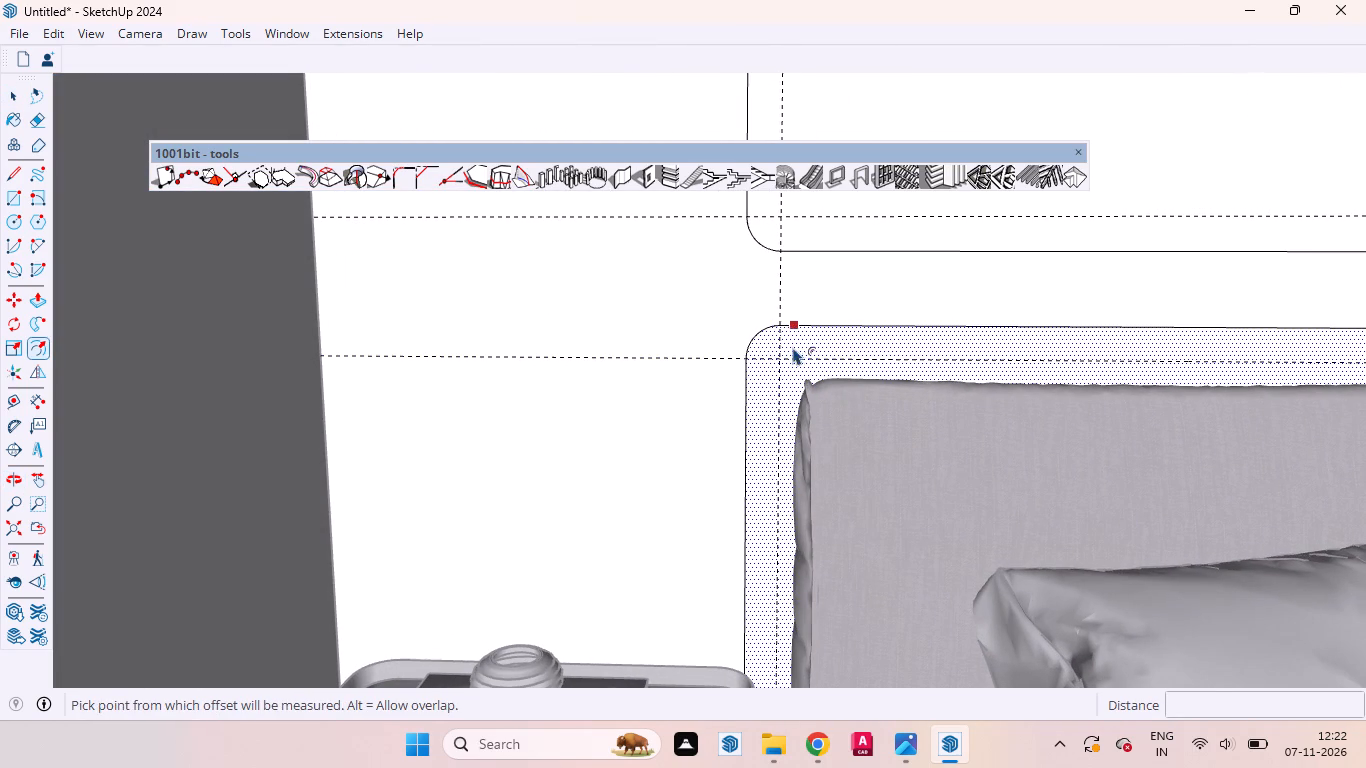
left_click(766, 349)
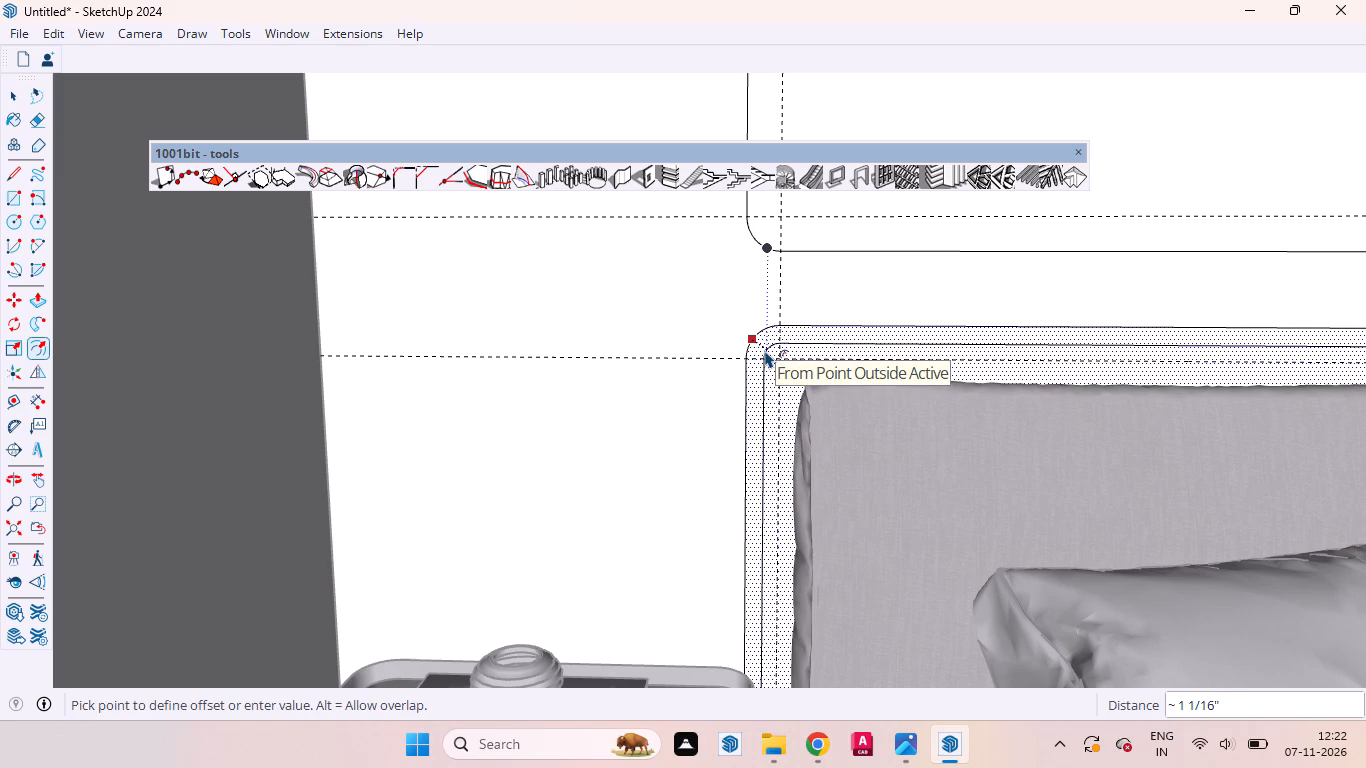
key("1")
key("Return")
key("space")
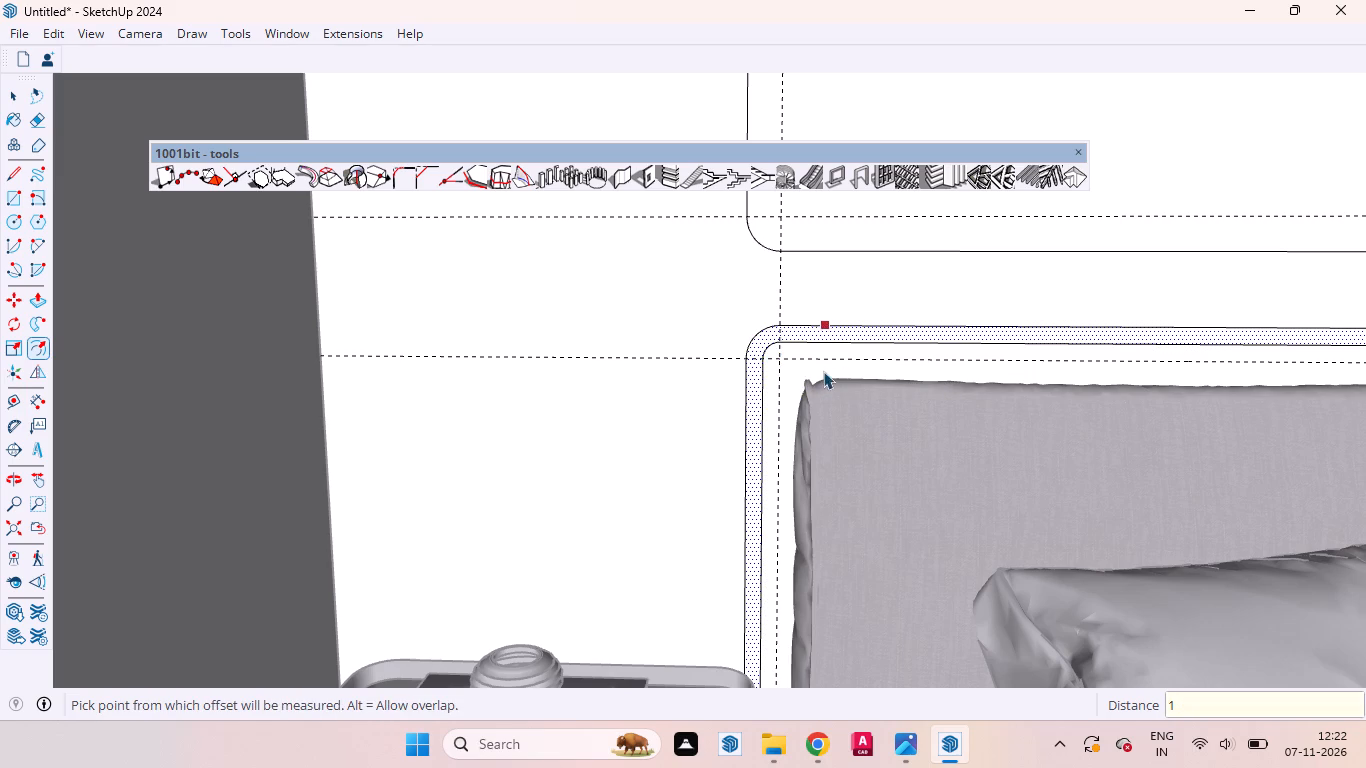
Group the 1" border face around the headboard together with its edges.
scroll(816, 373, "down", 13)
scroll(793, 429, "up", 1)
scroll(783, 429, "down", 8)
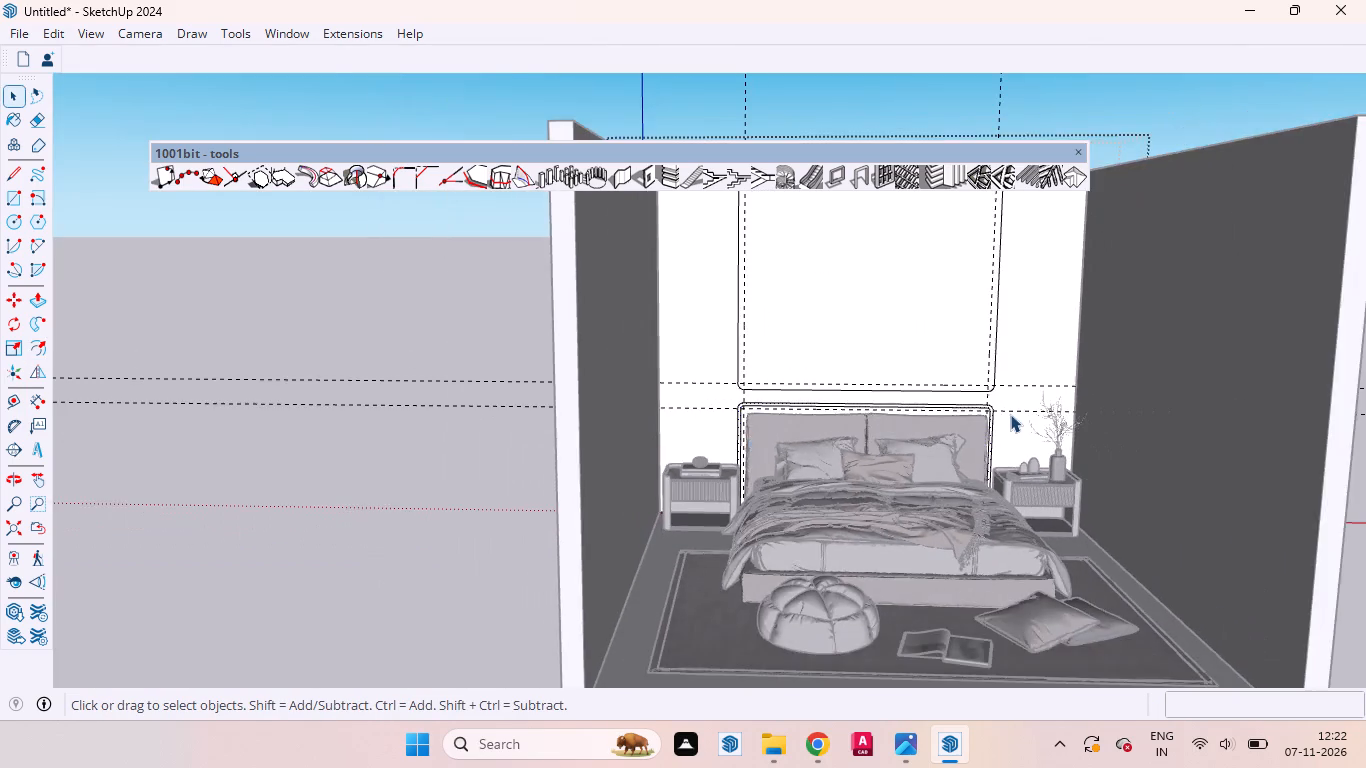
scroll(1010, 414, "up", 10)
middle_click_drag(1014, 510, 924, 666)
scroll(924, 666, "up", 11)
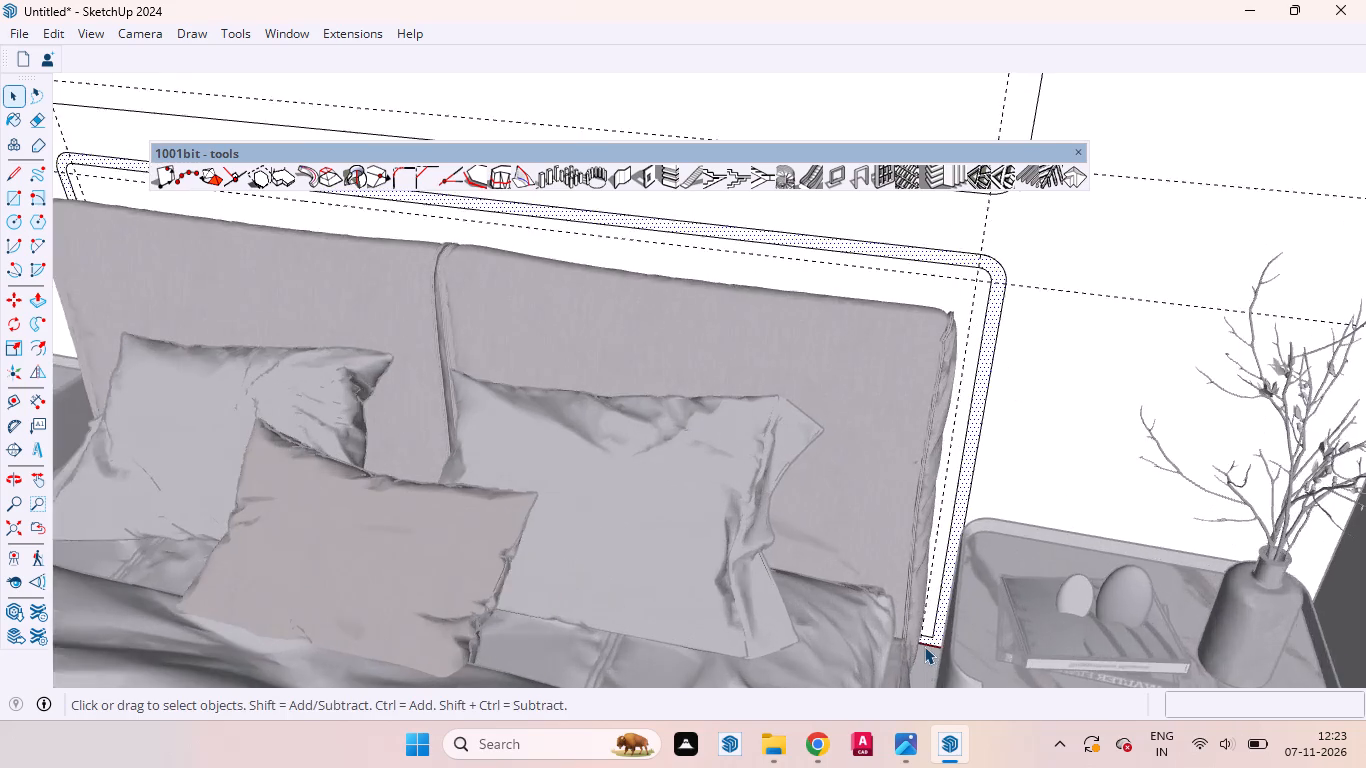
scroll(924, 646, "up", 4)
scroll(923, 645, "down", 1)
scroll(926, 645, "up", 18)
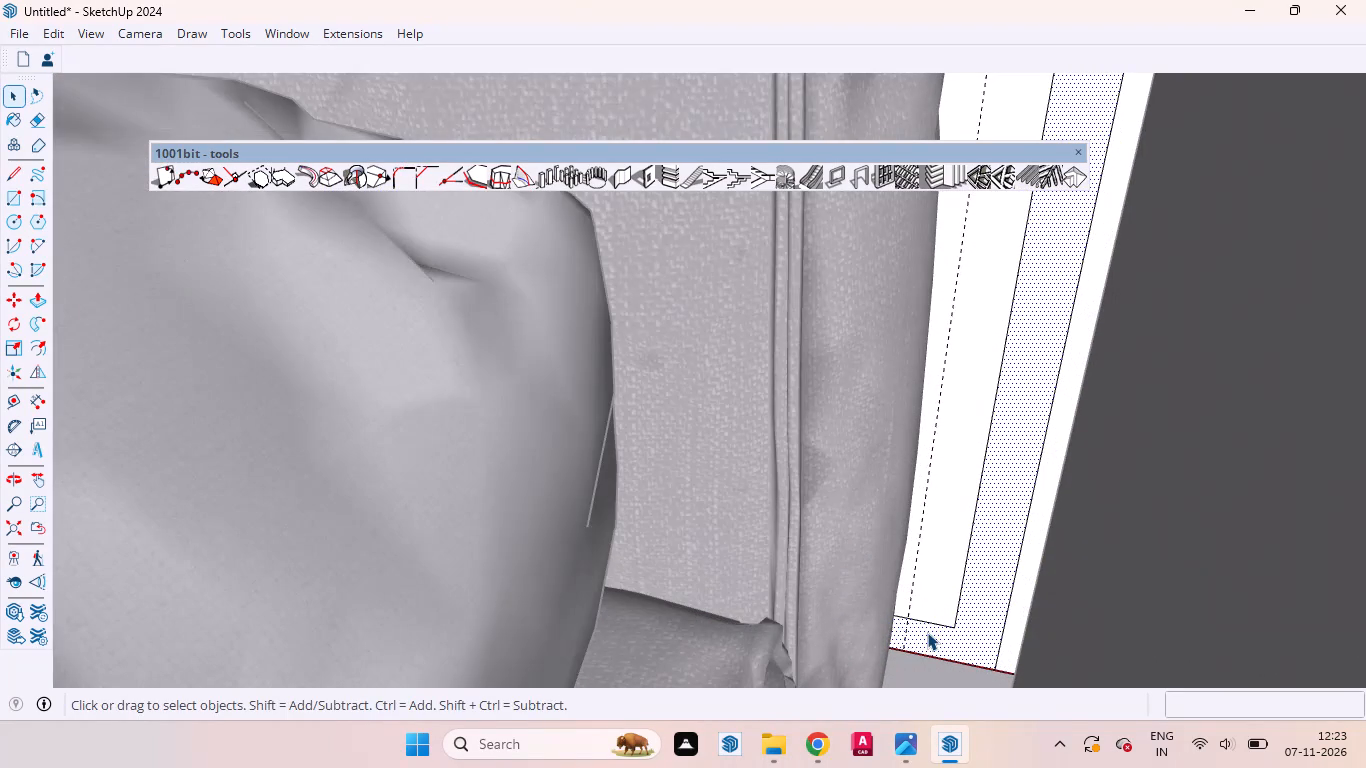
scroll(931, 633, "down", 20)
scroll(931, 633, "down", 8)
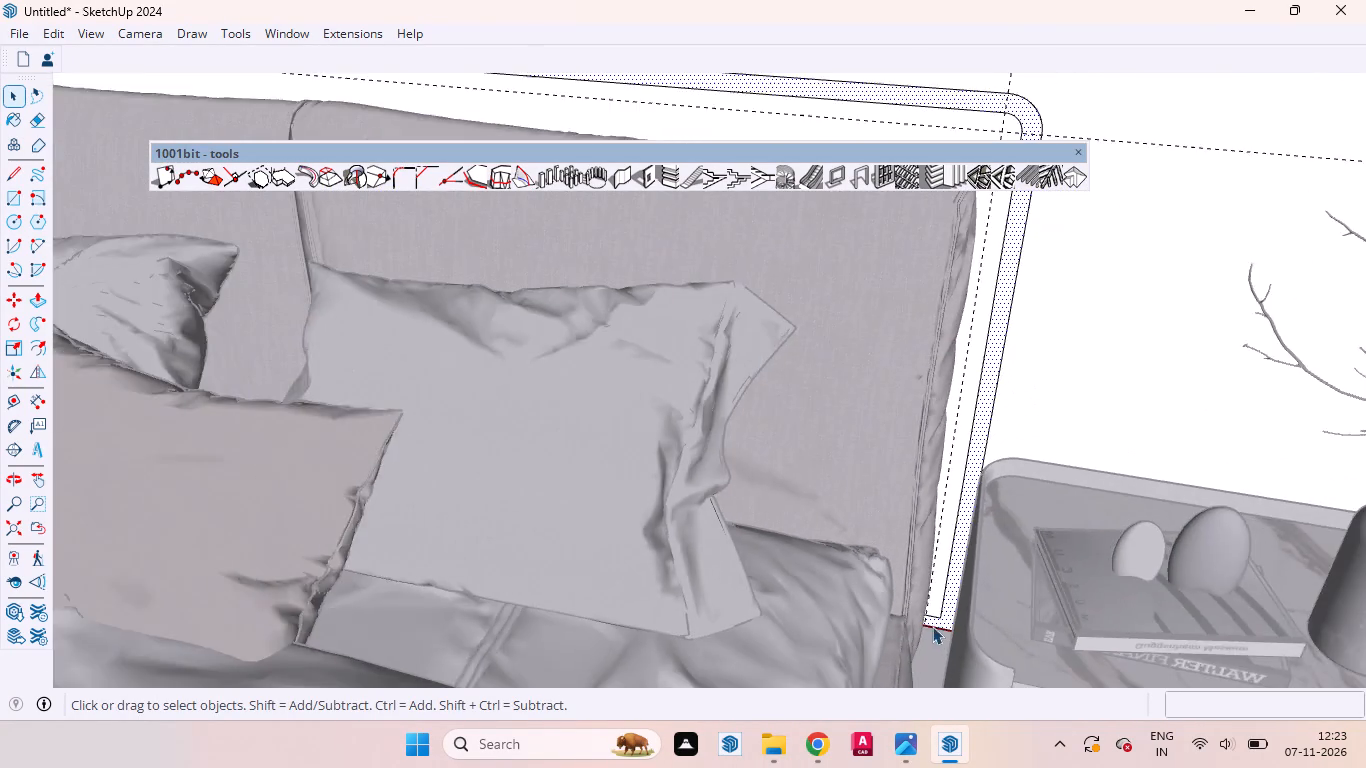
scroll(932, 626, "down", 4)
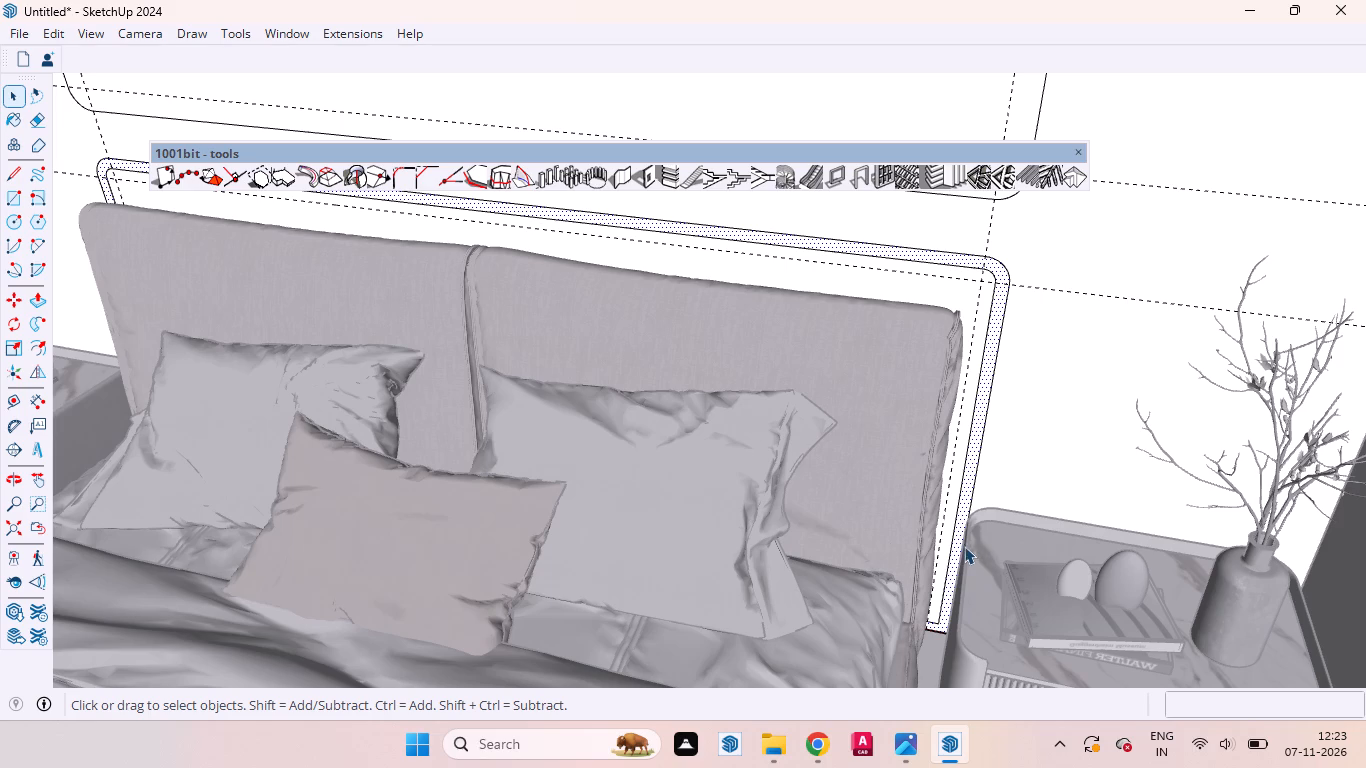
scroll(993, 276, "up", 11)
double_click(1007, 268)
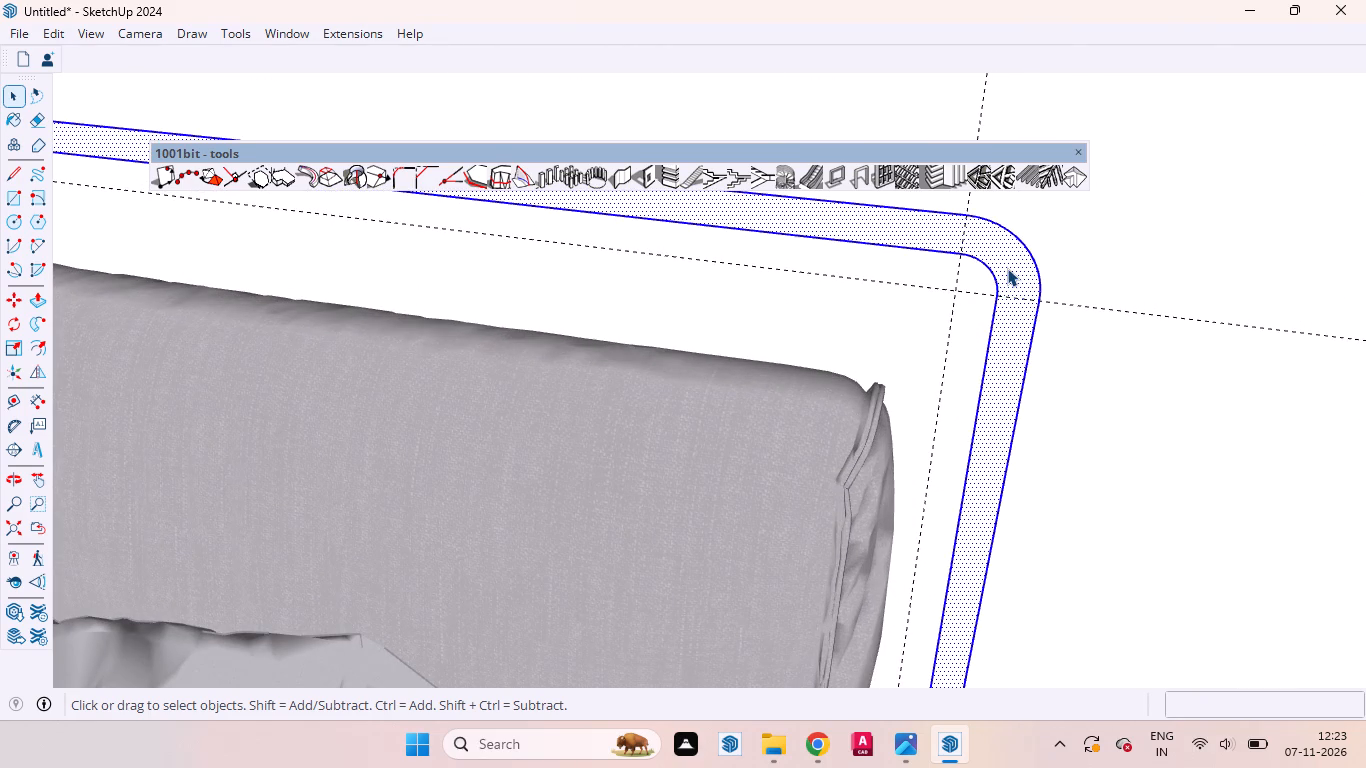
right_click(1006, 269)
left_click(1031, 188)
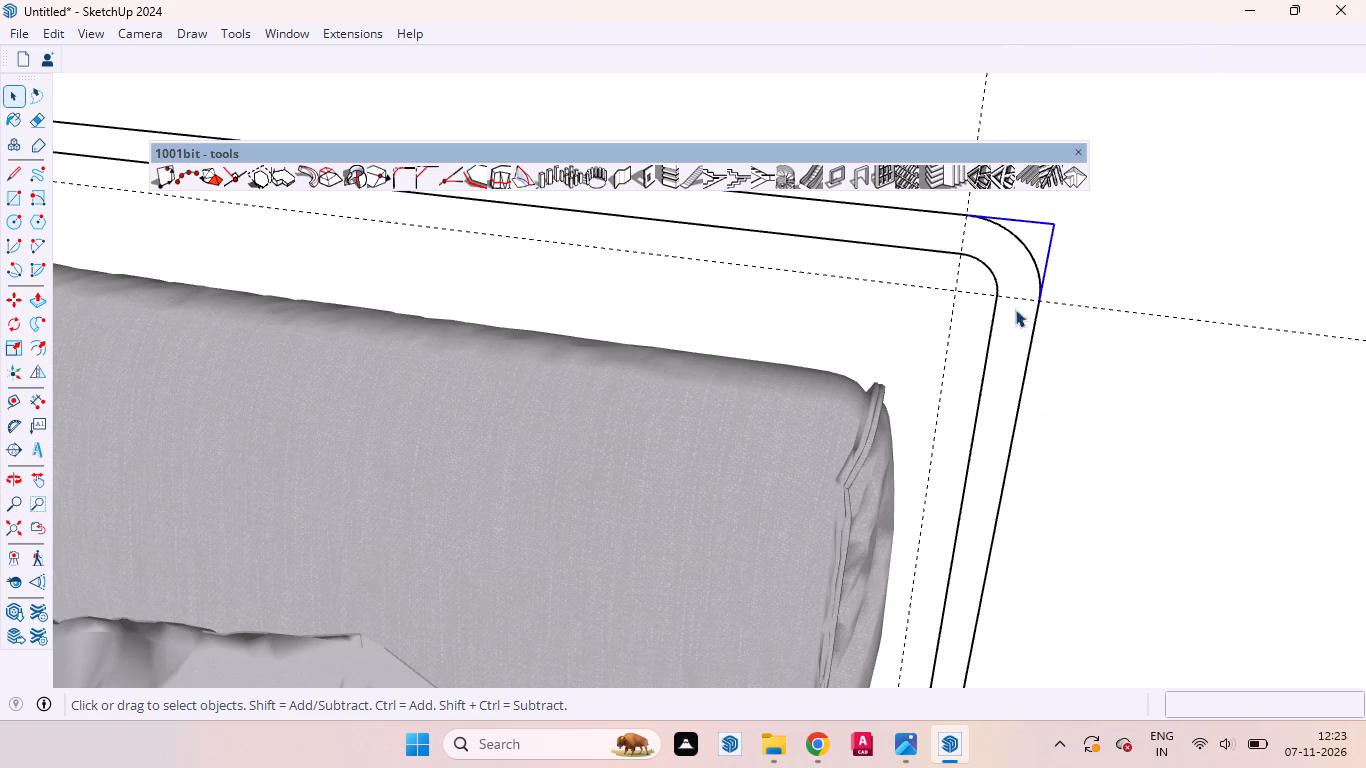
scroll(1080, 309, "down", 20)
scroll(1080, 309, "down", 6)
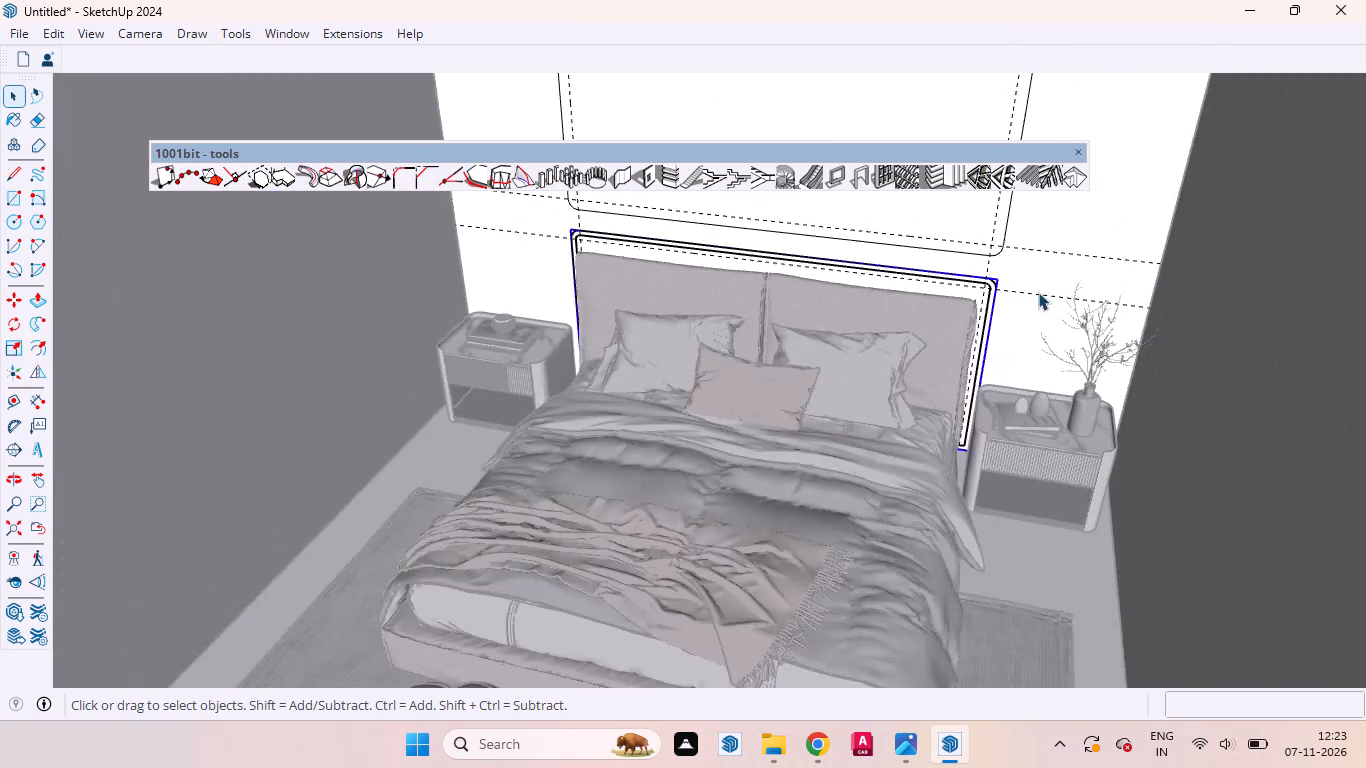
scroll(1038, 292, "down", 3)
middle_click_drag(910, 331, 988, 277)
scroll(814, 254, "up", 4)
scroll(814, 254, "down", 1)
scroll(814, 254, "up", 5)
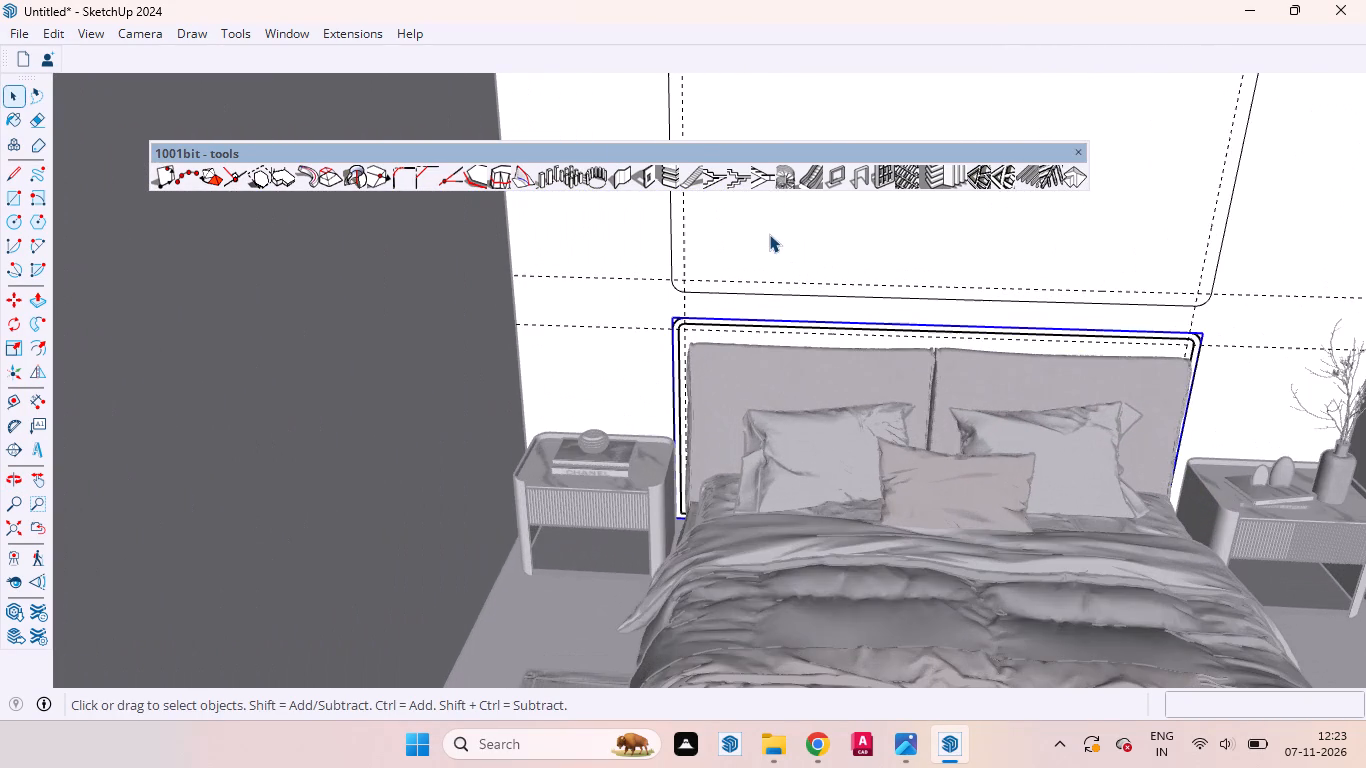
Push/pull the face of the upper back-wall panel above the headboard by 1.5".
left_click(771, 246)
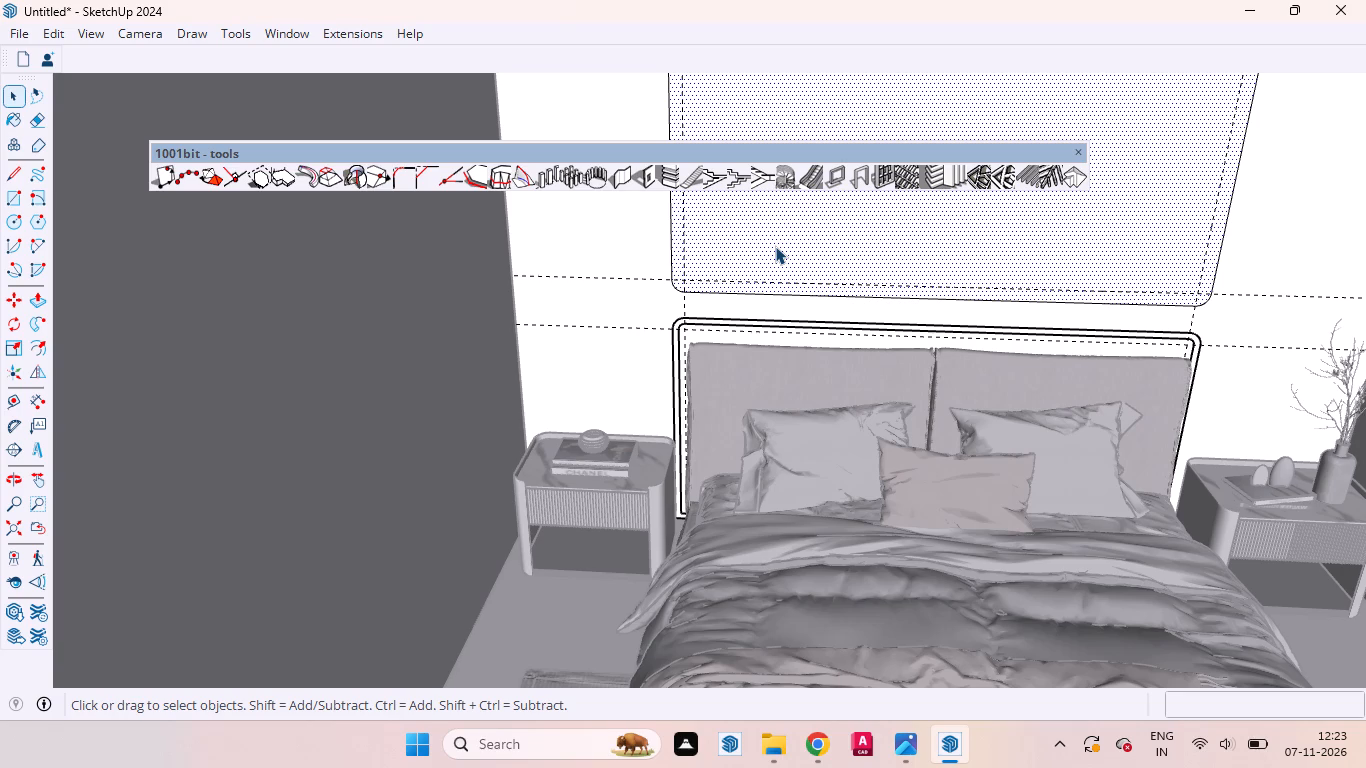
scroll(820, 360, "down", 3)
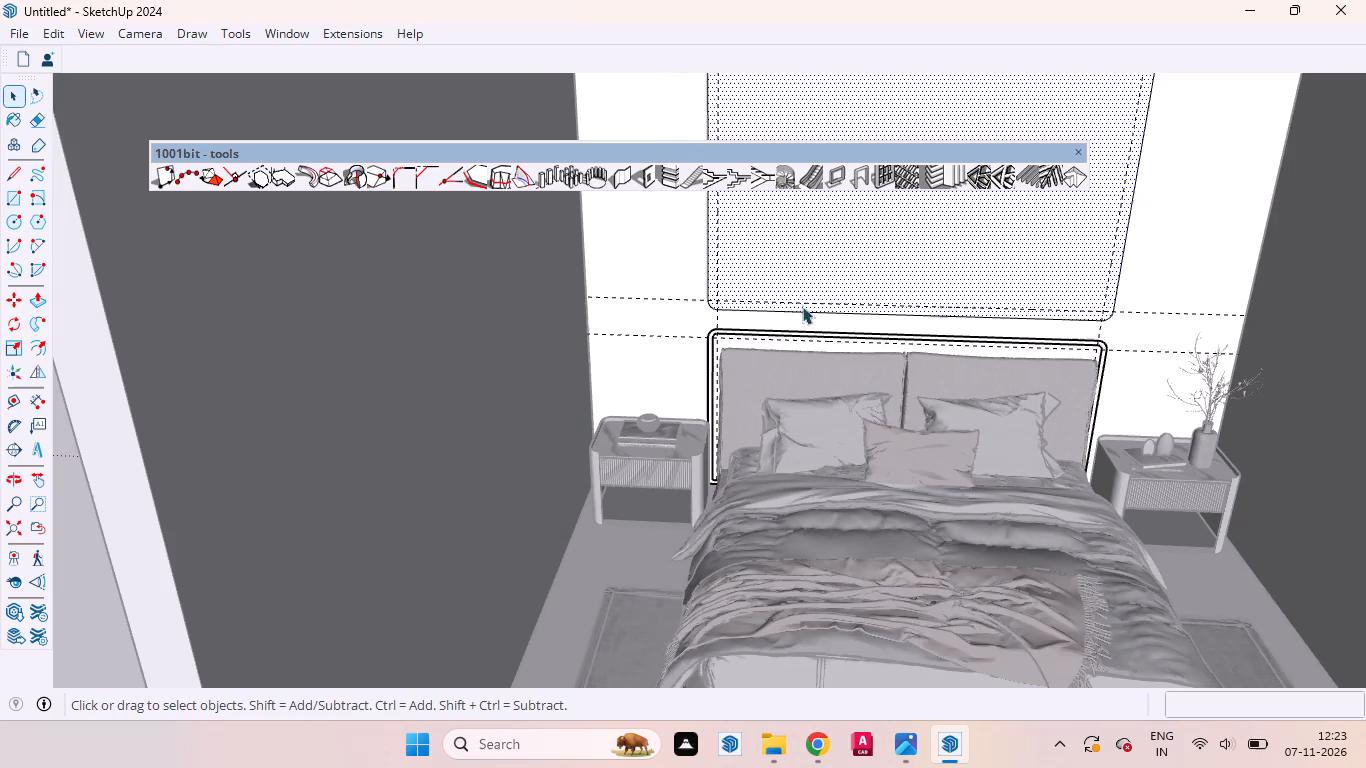
middle_click_drag(796, 251, 929, 436)
scroll(730, 520, "down", 5)
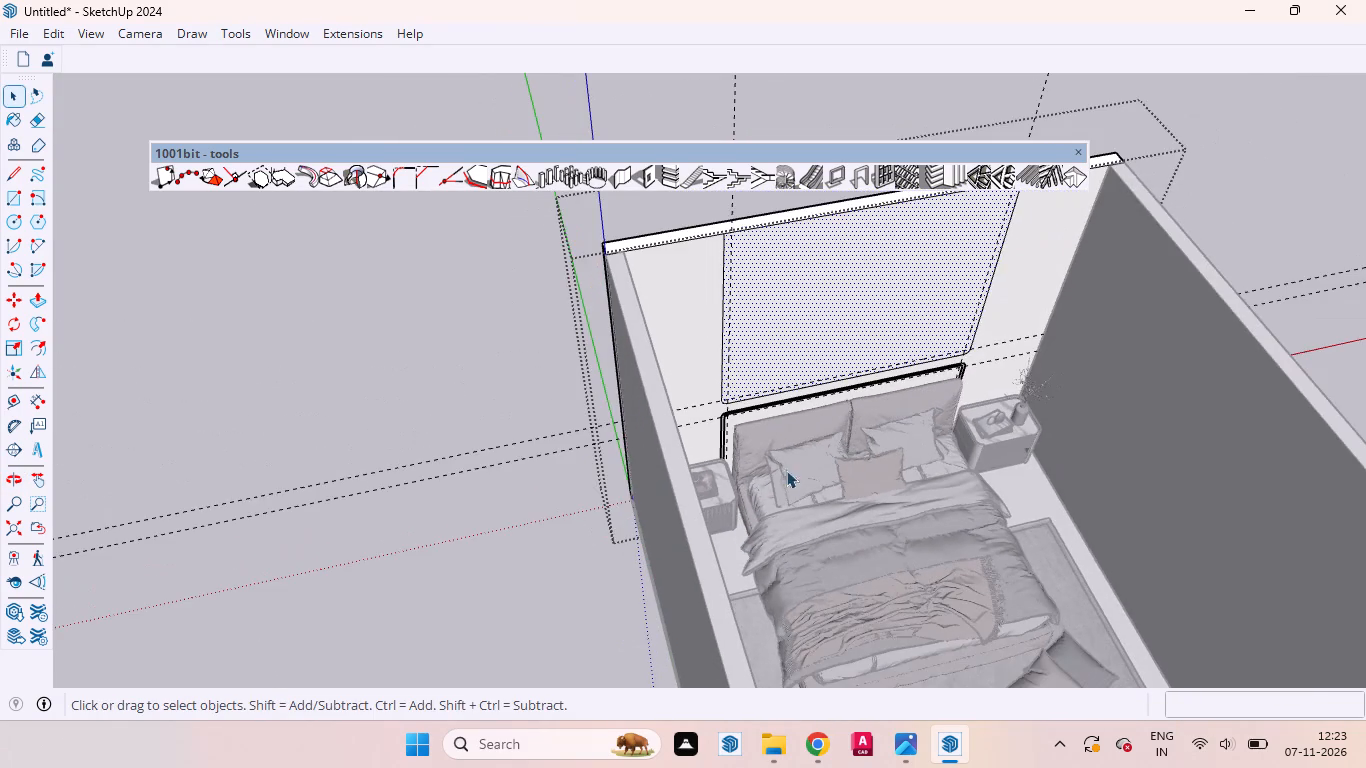
scroll(784, 492, "down", 5)
scroll(808, 283, "up", 11)
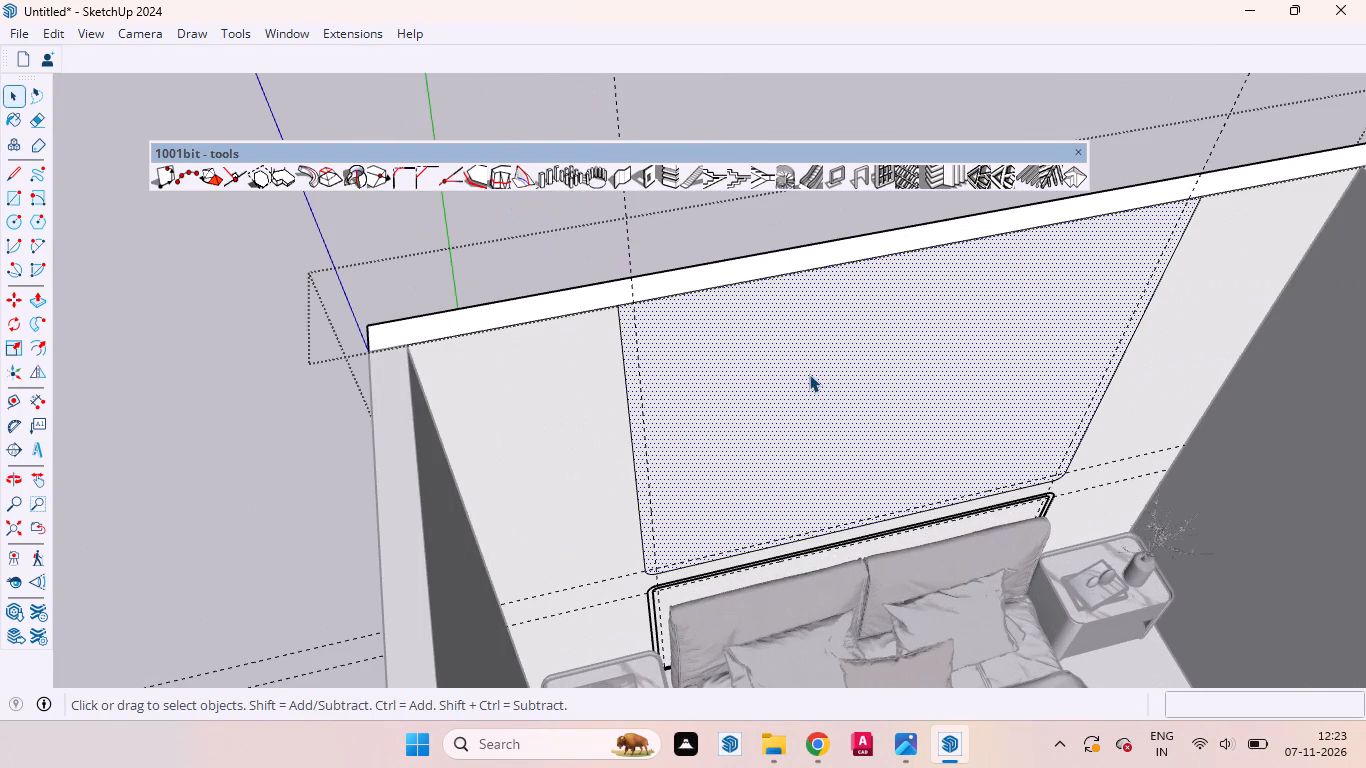
key("p")
left_click_drag(793, 431, 780, 416)
type("1.5")
key("Return")
key("m")
key("space")
Examine the upper panel and the bordered headboard panel on the back wall, looking toward the bed.
scroll(789, 478, "down", 3)
scroll(804, 478, "up", 3)
scroll(806, 478, "down", 1)
middle_click_drag(874, 474, 638, 270)
scroll(621, 465, "up", 5)
scroll(724, 370, "down", 5)
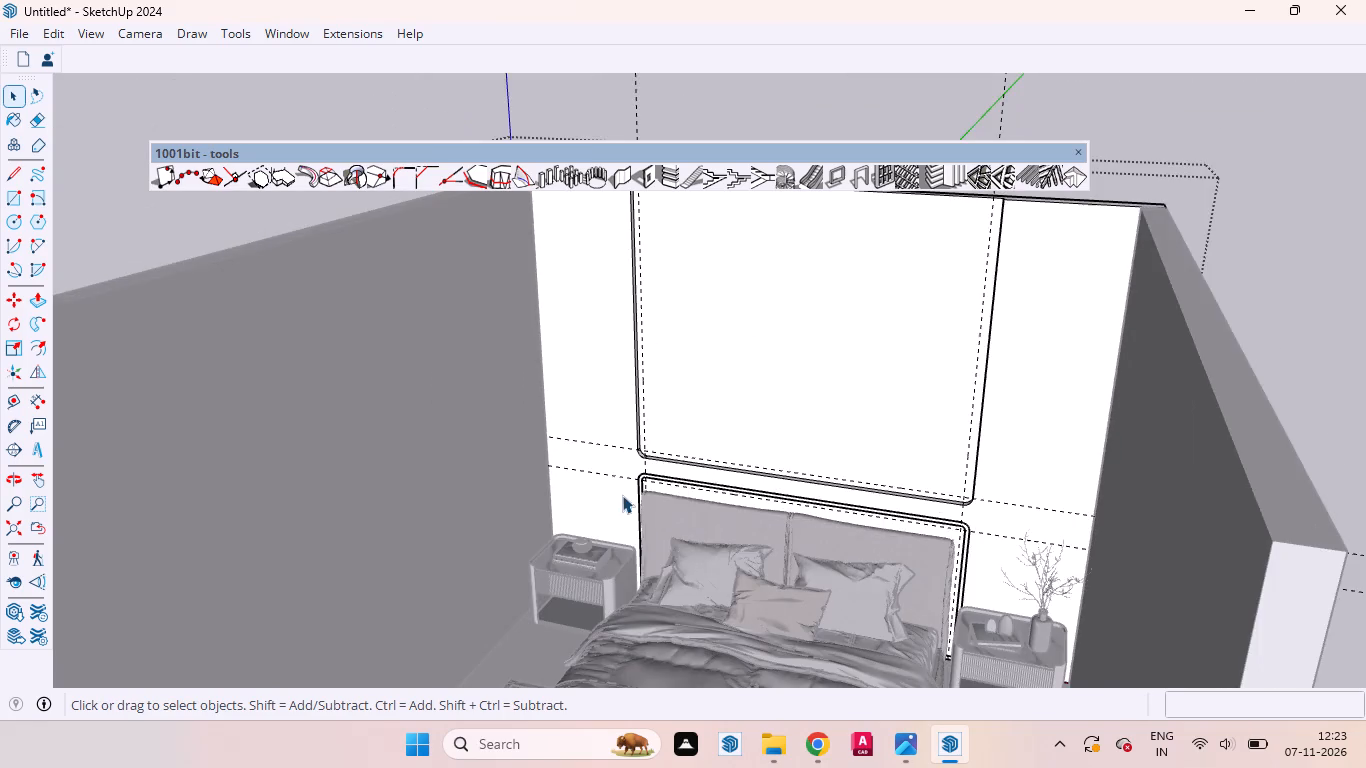
middle_click_drag(708, 426, 817, 341)
scroll(817, 341, "up", 1)
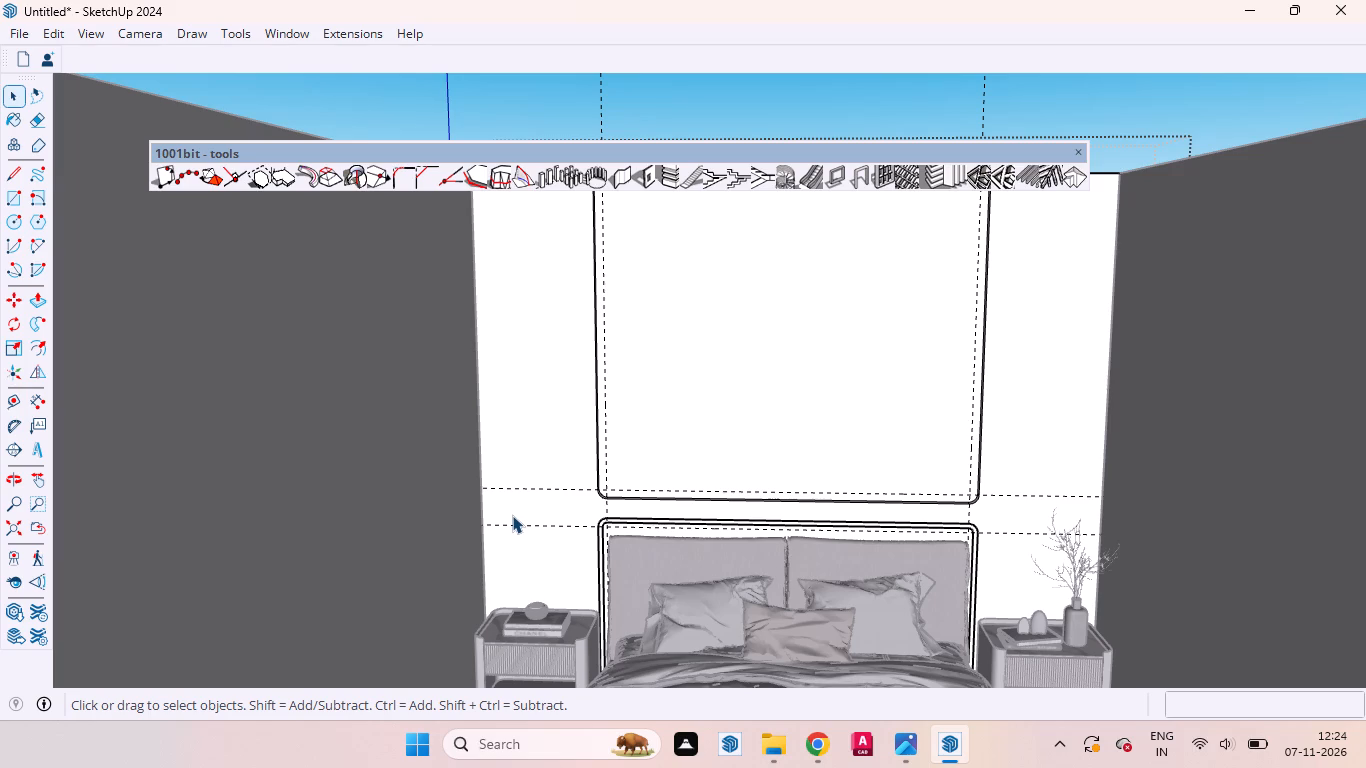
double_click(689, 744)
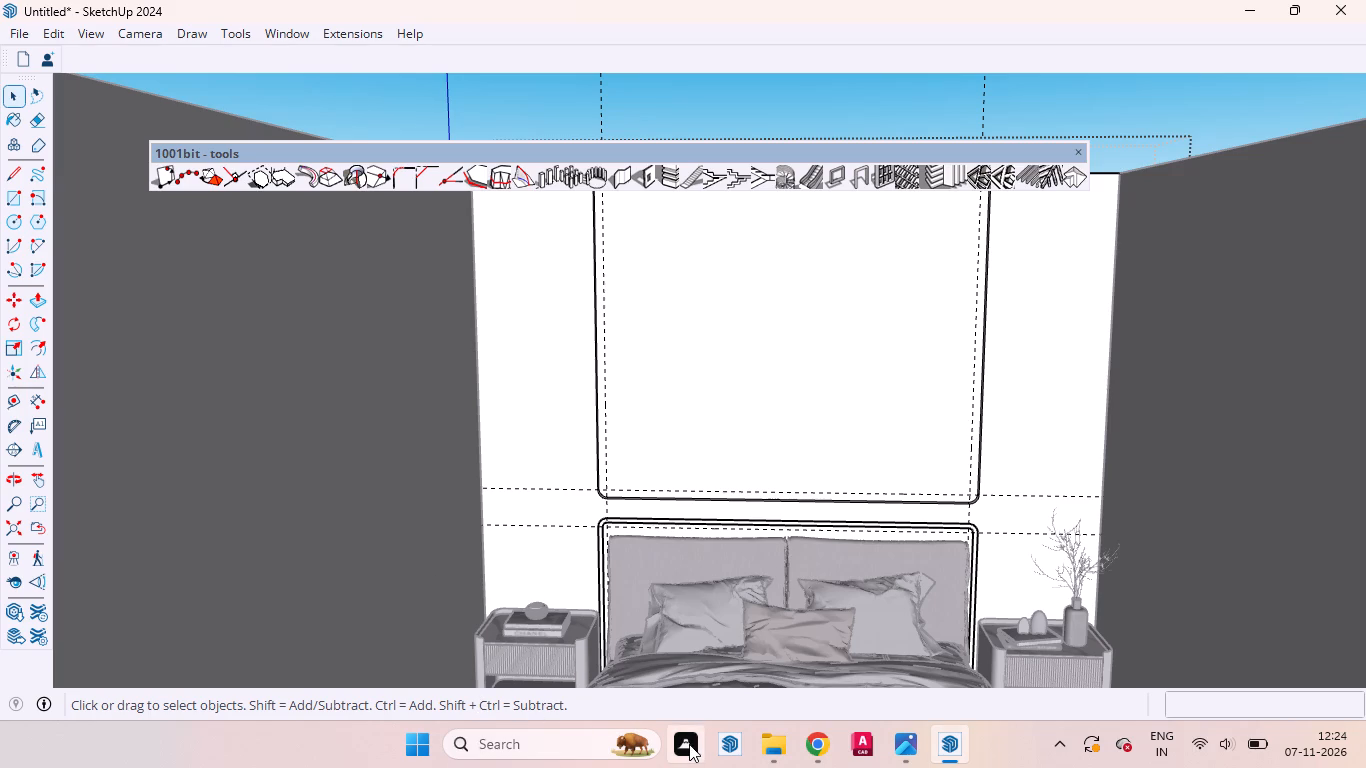
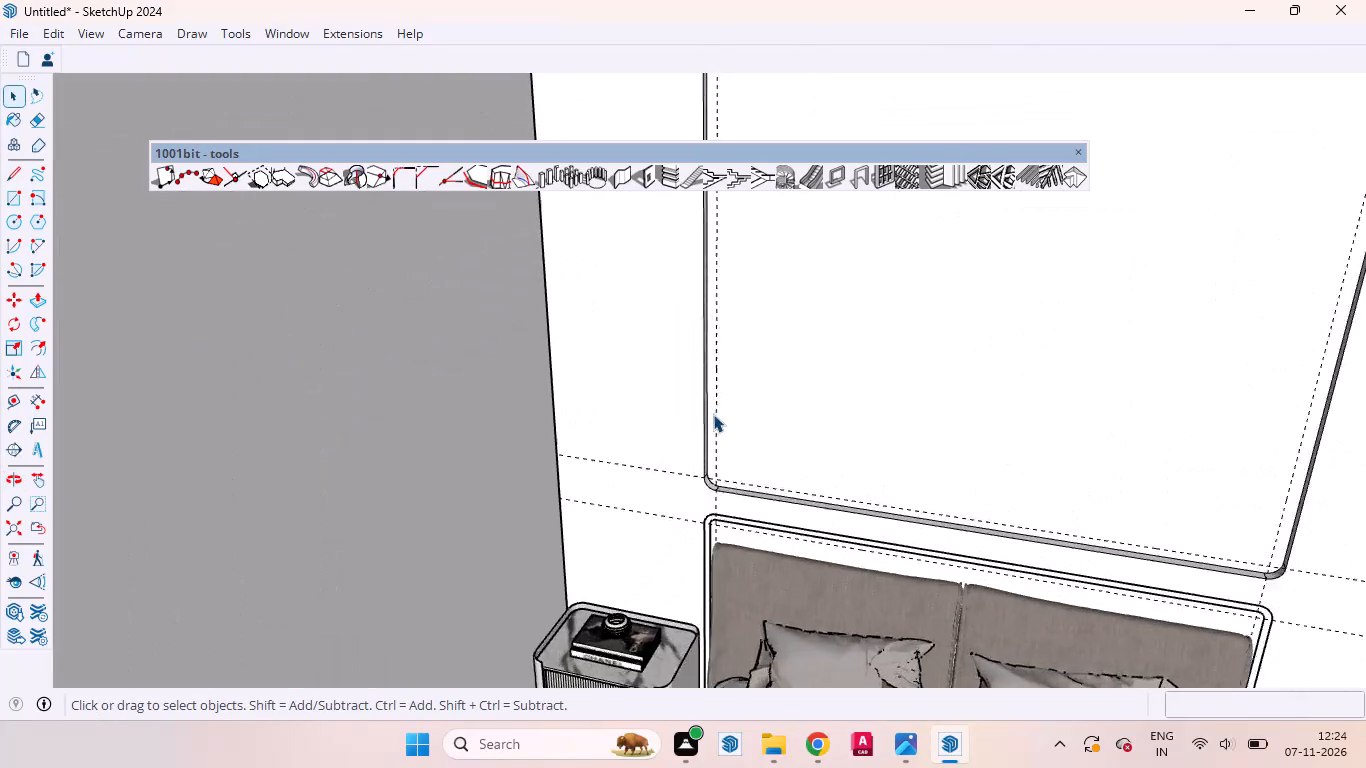
Open the back-wall group for editing and select the front face of the upper panel above the headboard.
middle_click_drag(724, 498, 649, 519)
left_click(847, 473)
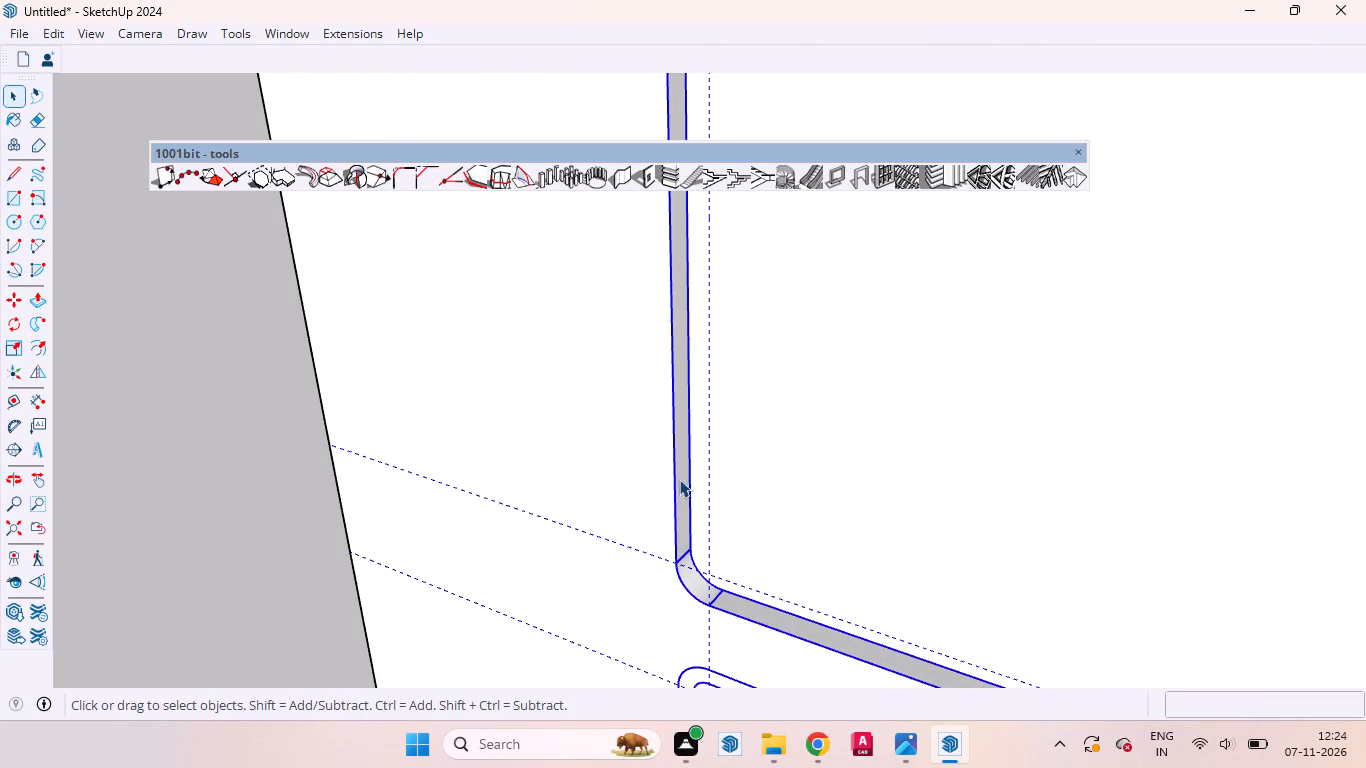
double_click(824, 456)
left_click(805, 486)
scroll(672, 504, "up", 8)
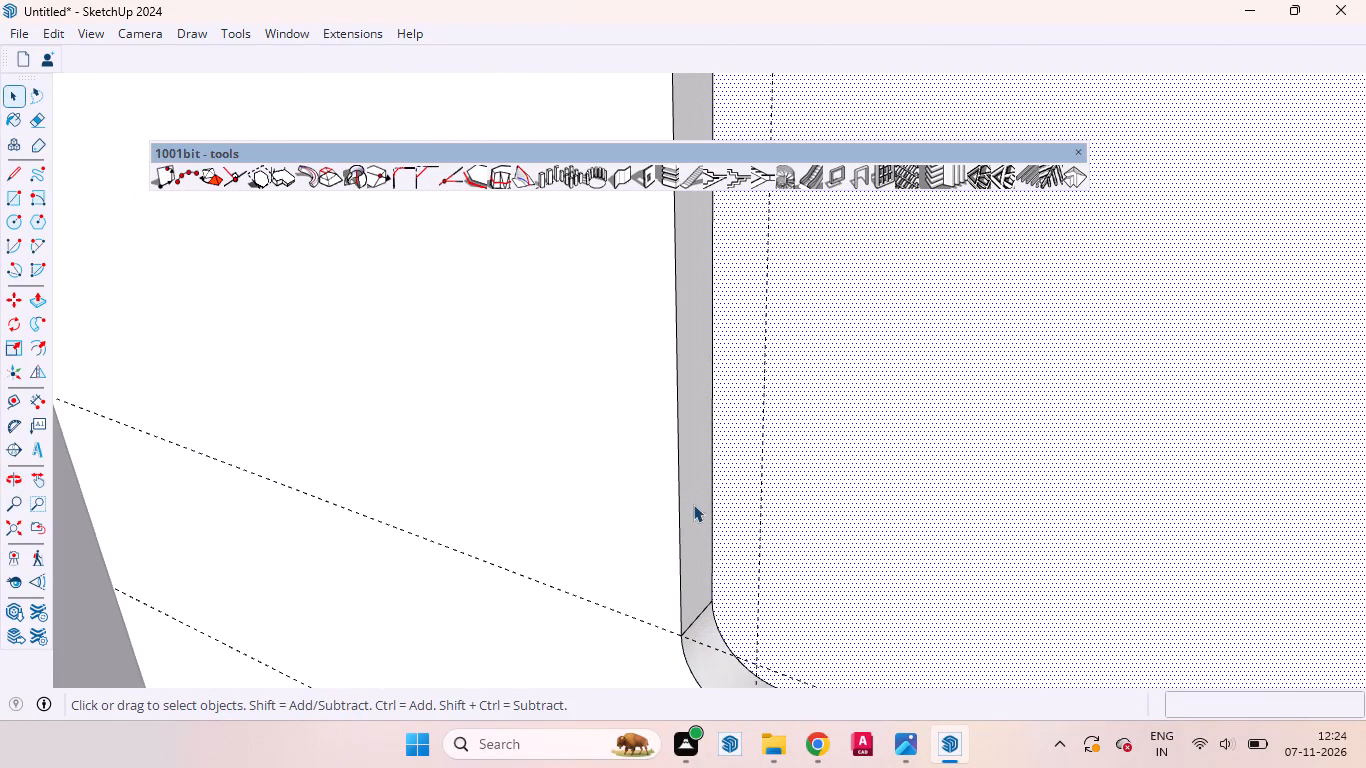
left_click(697, 503)
scroll(794, 503, "down", 11)
scroll(747, 557, "up", 1)
scroll(747, 558, "down", 6)
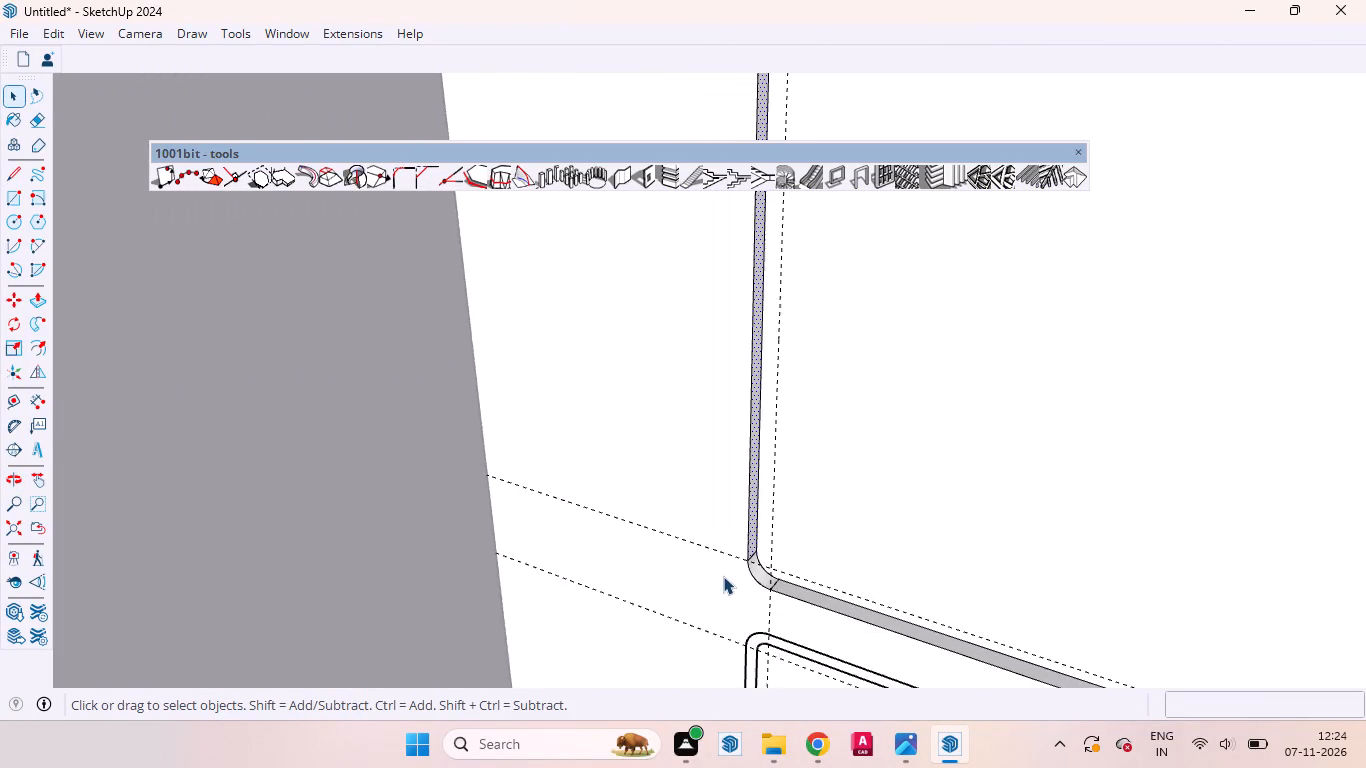
scroll(723, 576, "down", 3)
scroll(714, 576, "up", 1)
scroll(714, 576, "down", 10)
middle_click_drag(726, 567, 896, 498)
left_click(857, 514)
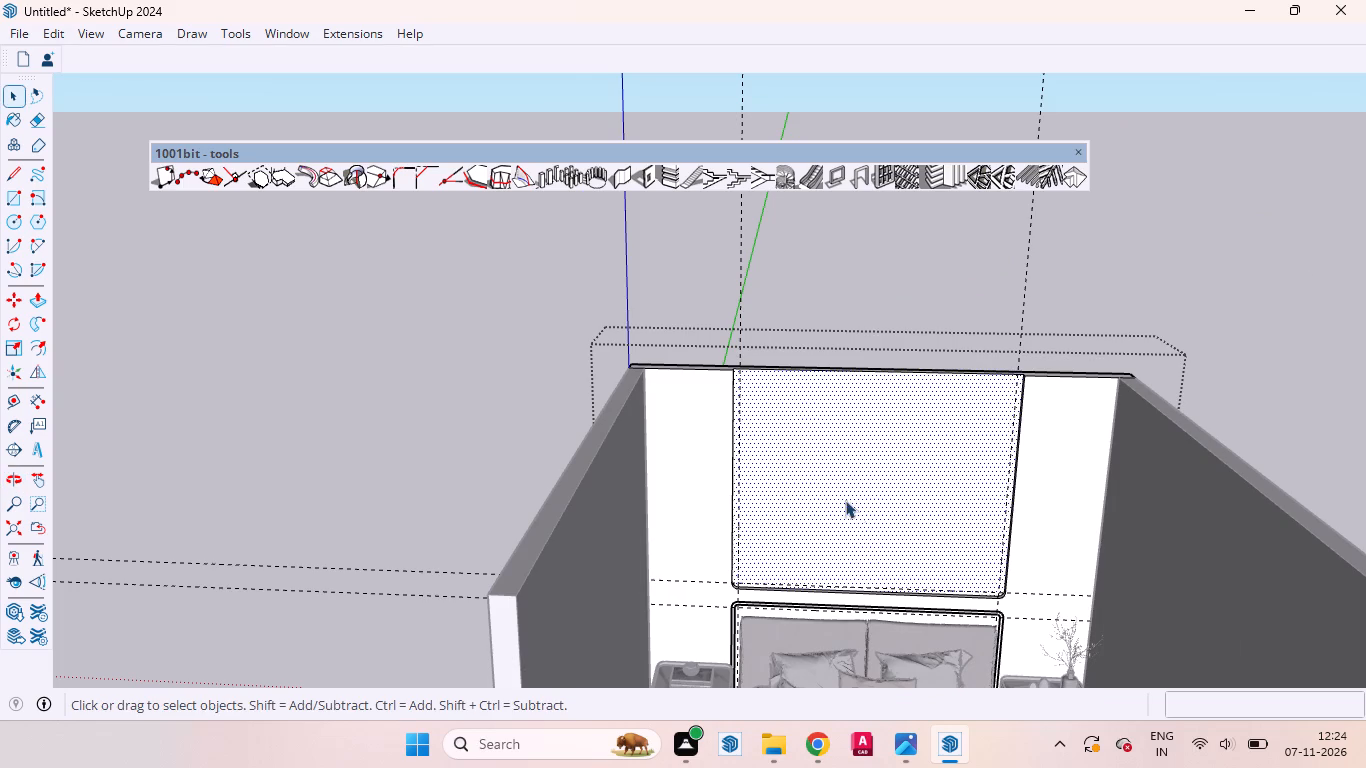
Examine the upper panel's depth, side edges and lower corners against the back wall and the bordered headboard panel.
scroll(820, 463, "up", 4)
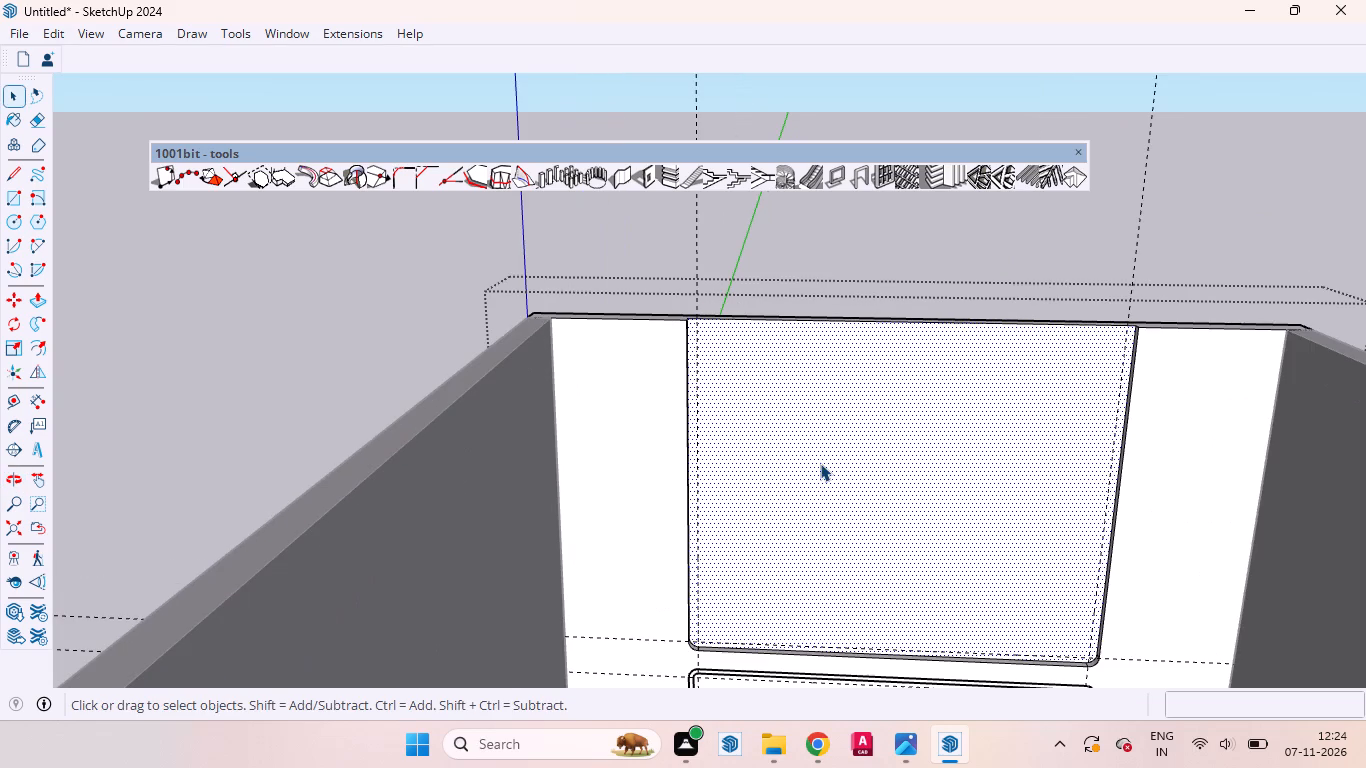
scroll(862, 450, "up", 3)
scroll(857, 455, "down", 3)
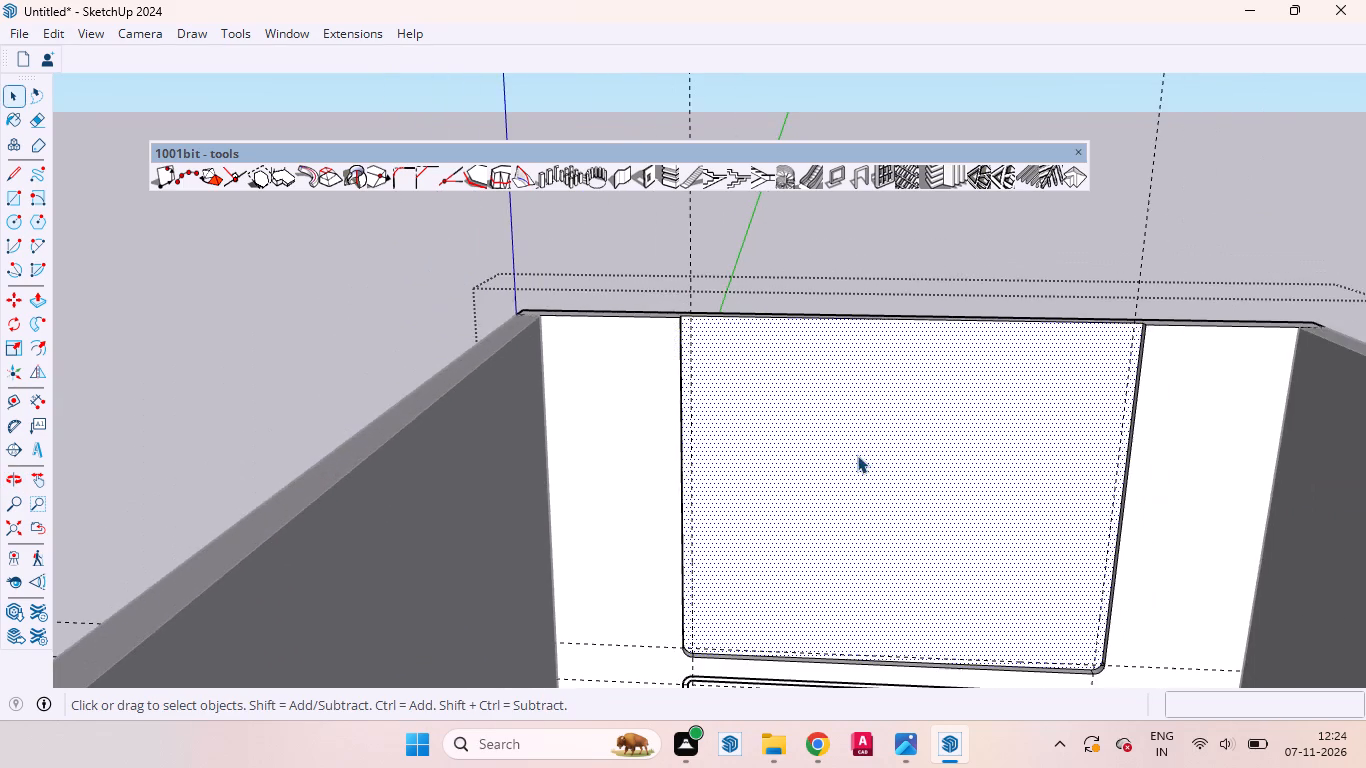
middle_click_drag(858, 458, 820, 506)
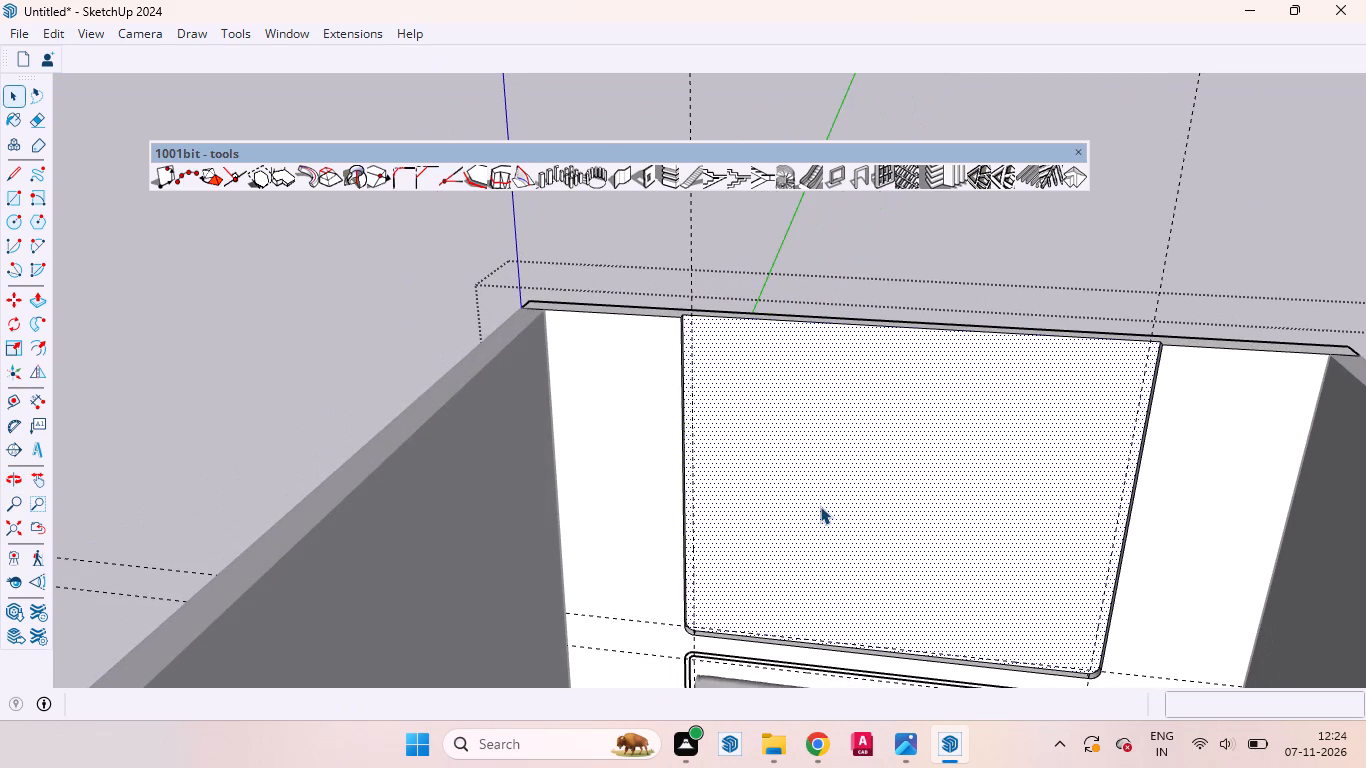
scroll(818, 514, "up", 4)
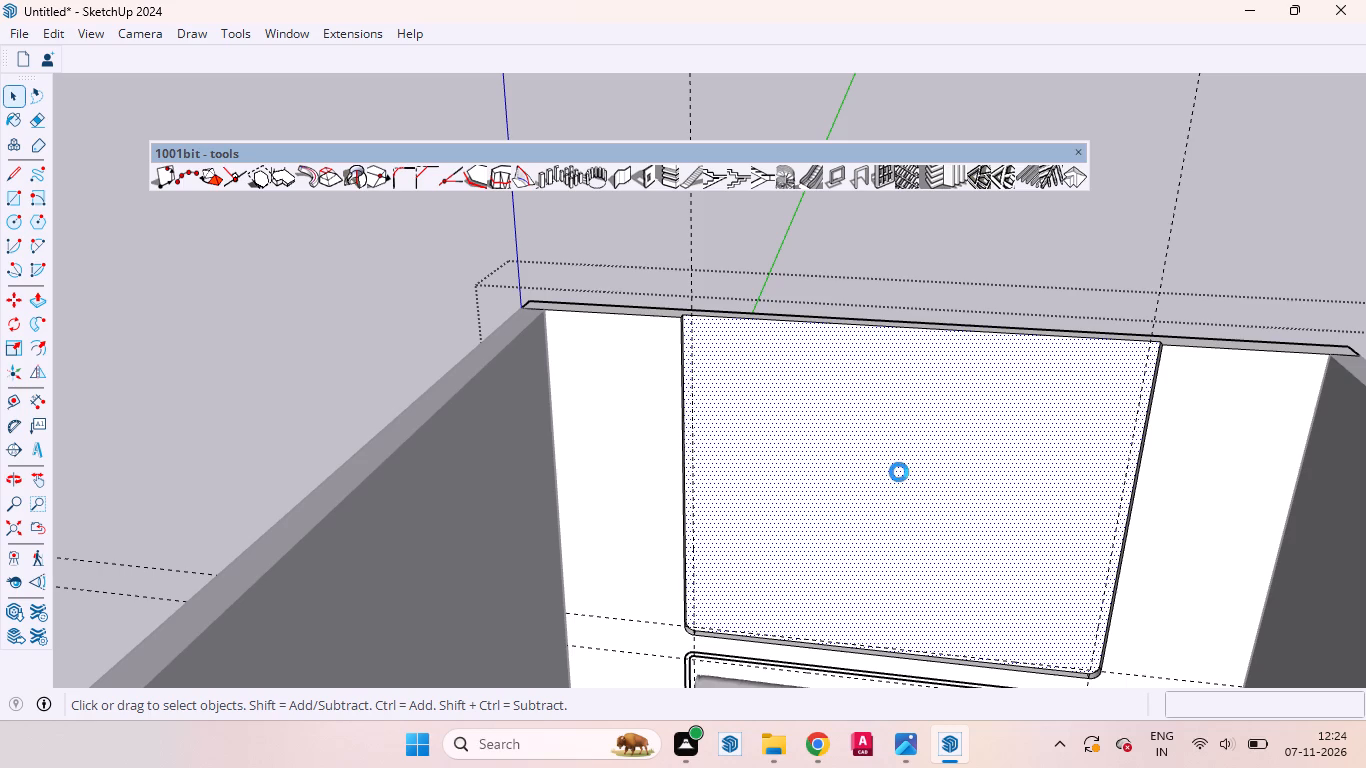
scroll(897, 472, "up", 2)
scroll(787, 515, "down", 4)
scroll(841, 371, "down", 3)
scroll(814, 486, "down", 4)
scroll(781, 337, "down", 12)
scroll(817, 339, "up", 1)
scroll(817, 340, "down", 2)
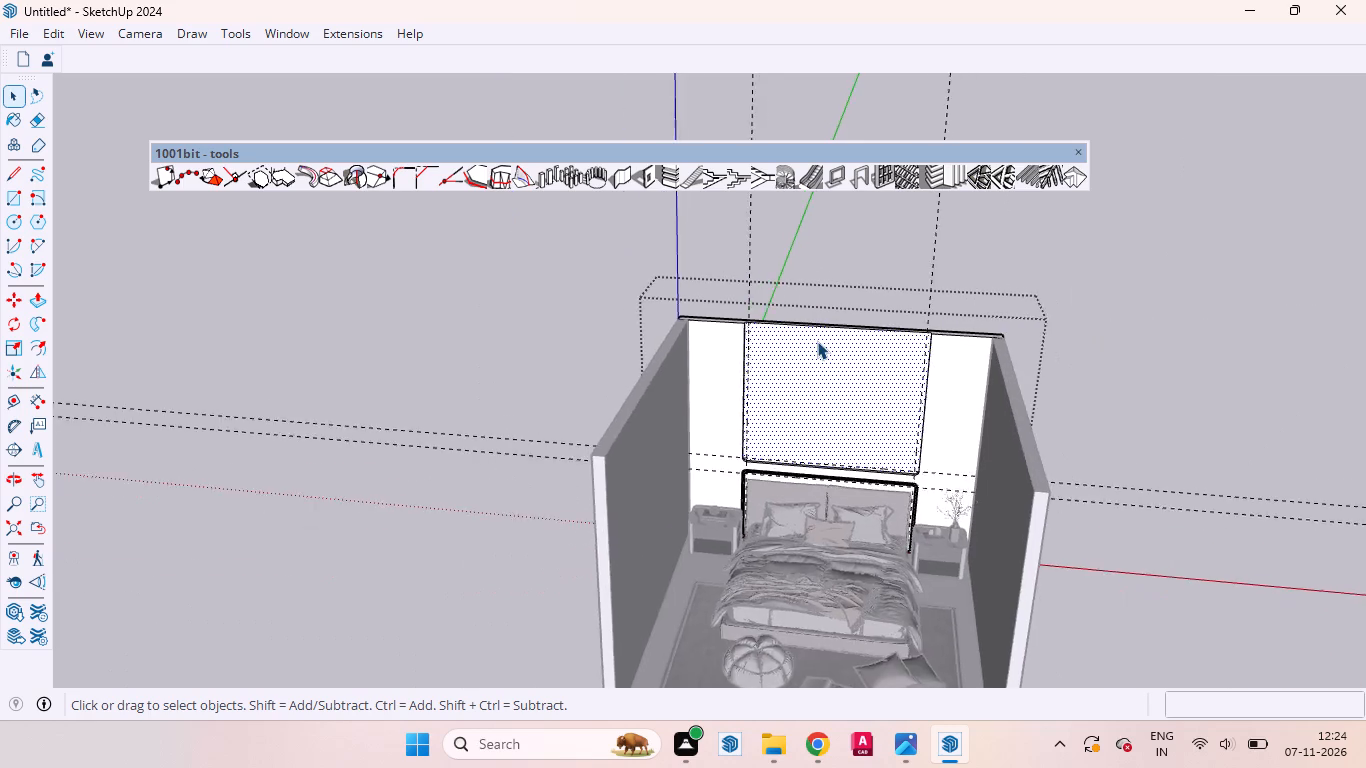
middle_click_drag(841, 438, 816, 400)
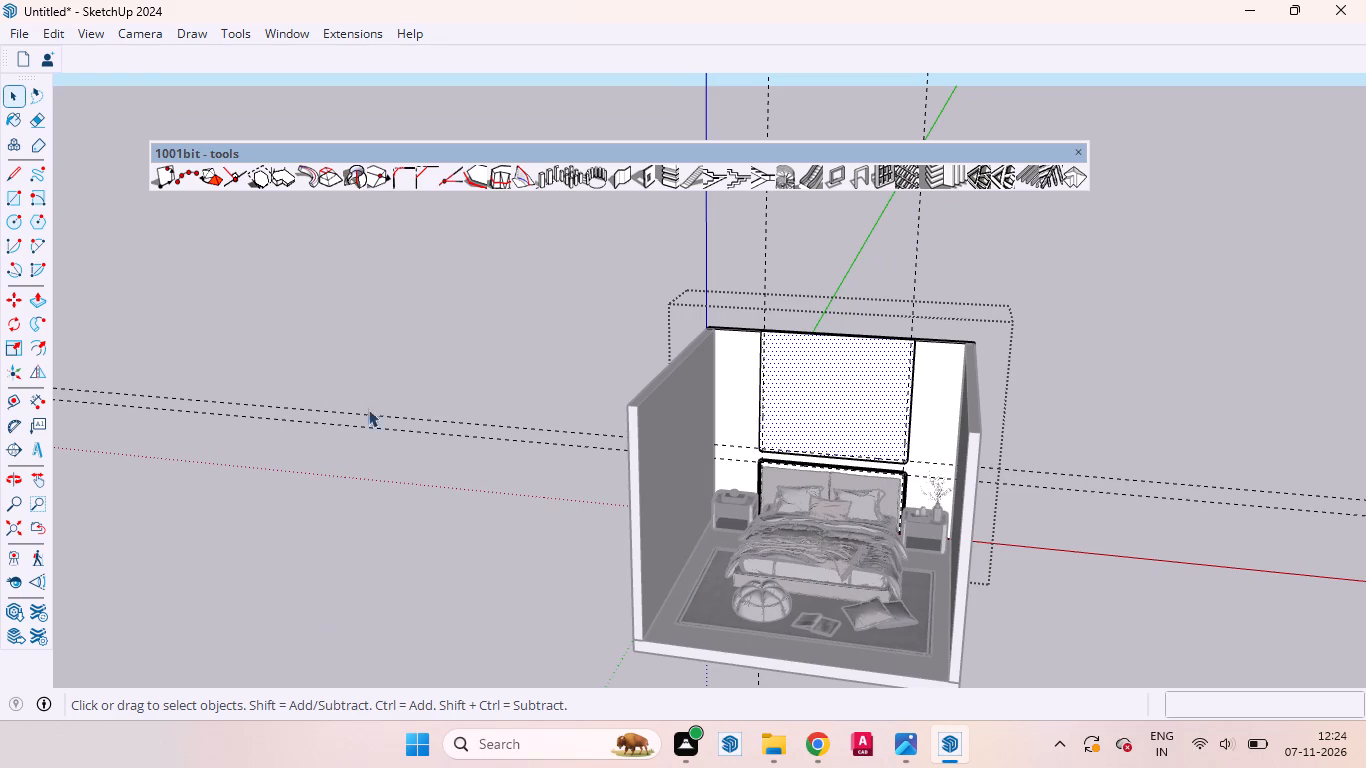
scroll(678, 371, "up", 8)
middle_click_drag(799, 358, 823, 601)
scroll(823, 601, "up", 1)
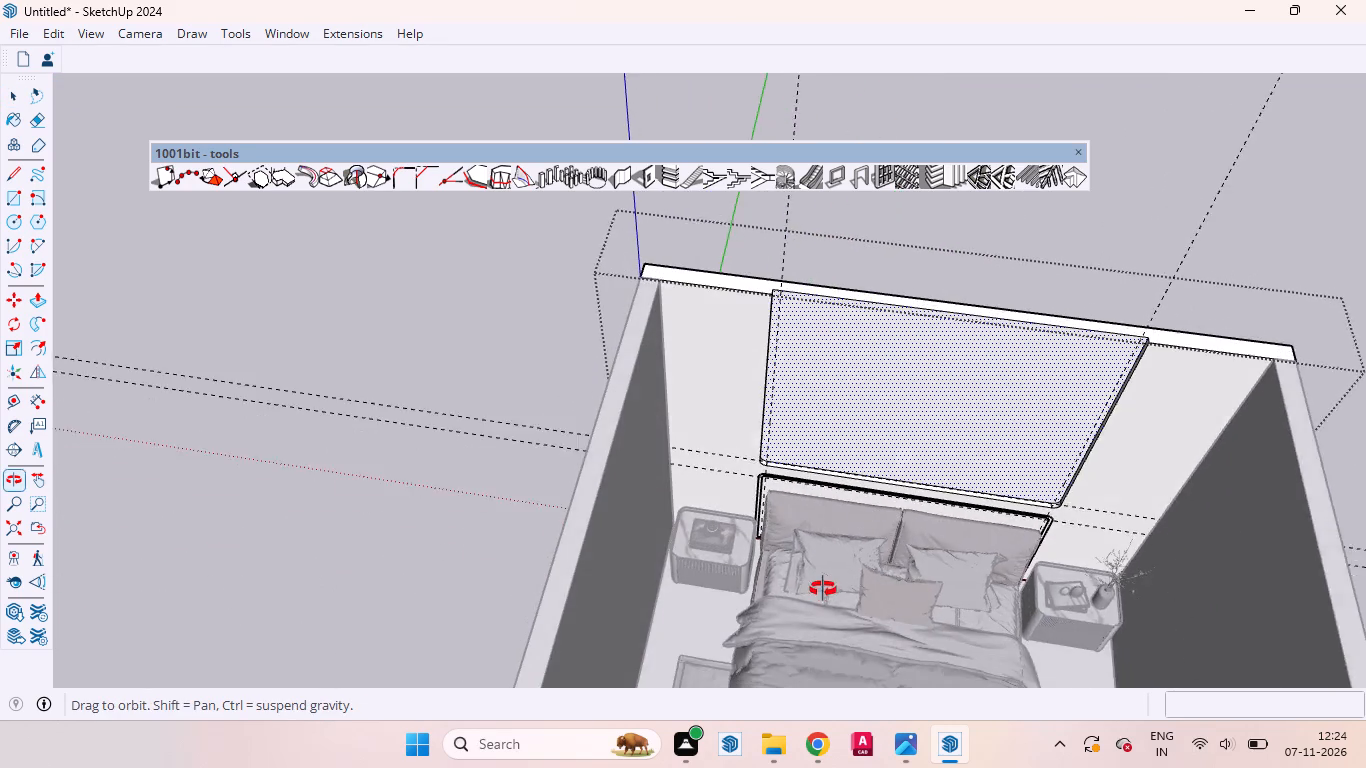
scroll(769, 274, "up", 8)
middle_click_drag(780, 316, 671, 309)
scroll(696, 313, "up", 1)
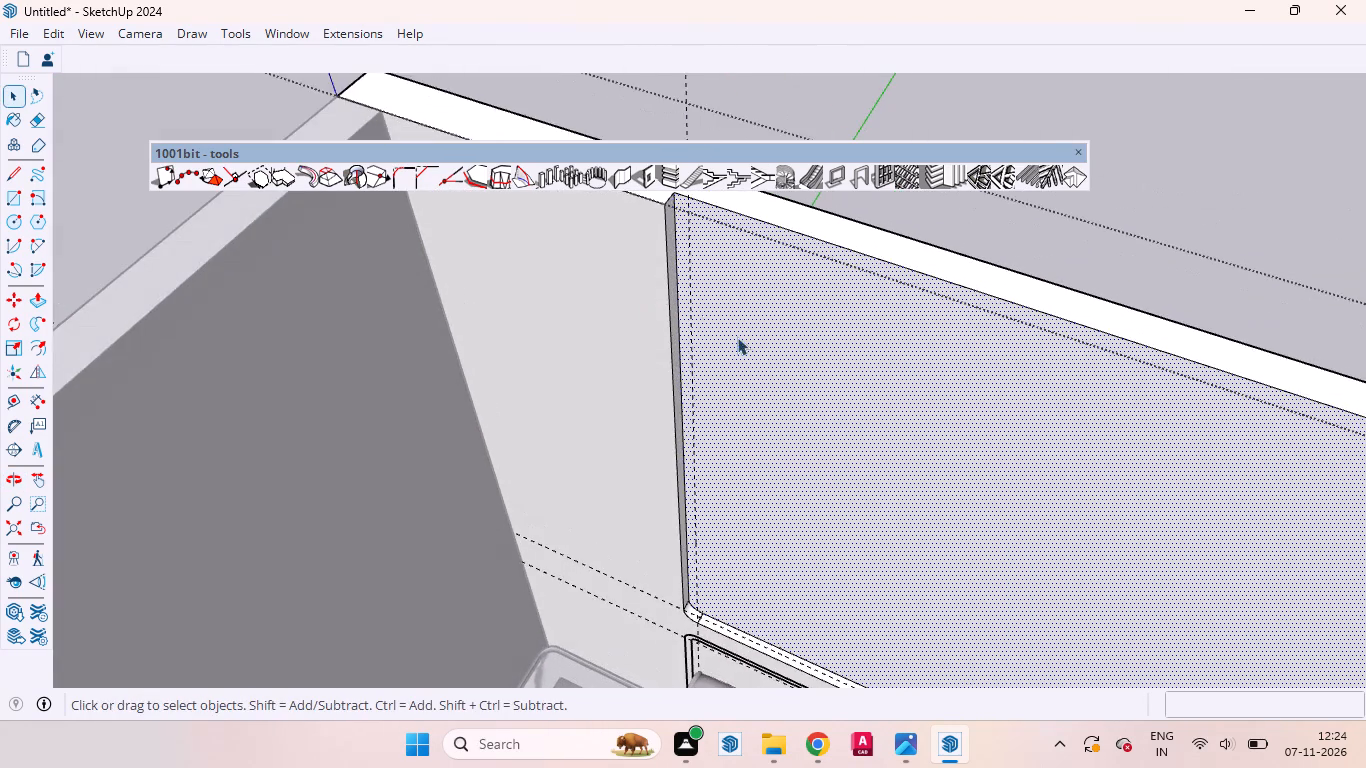
scroll(749, 347, "down", 4)
middle_click_drag(808, 385, 928, 372)
scroll(659, 331, "down", 9)
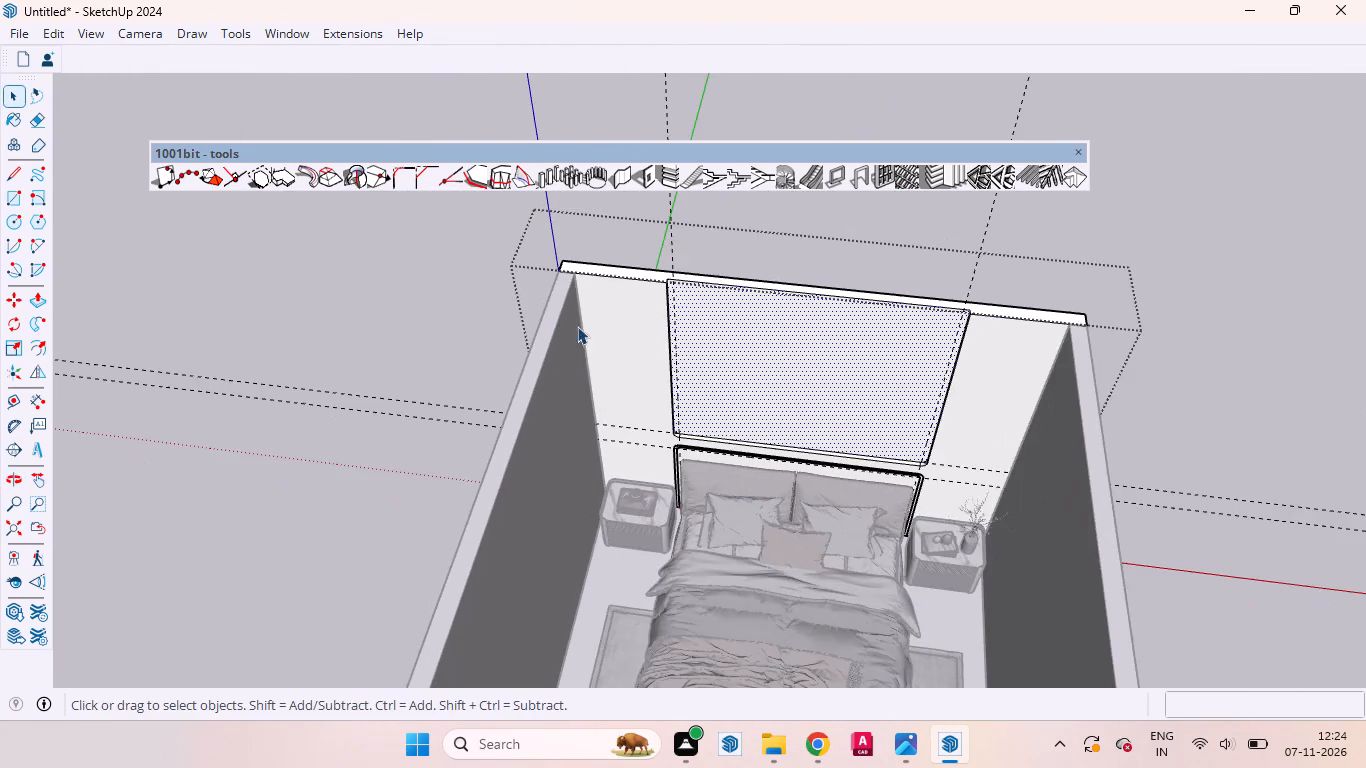
middle_click_drag(632, 404, 592, 307)
scroll(592, 307, "up", 8)
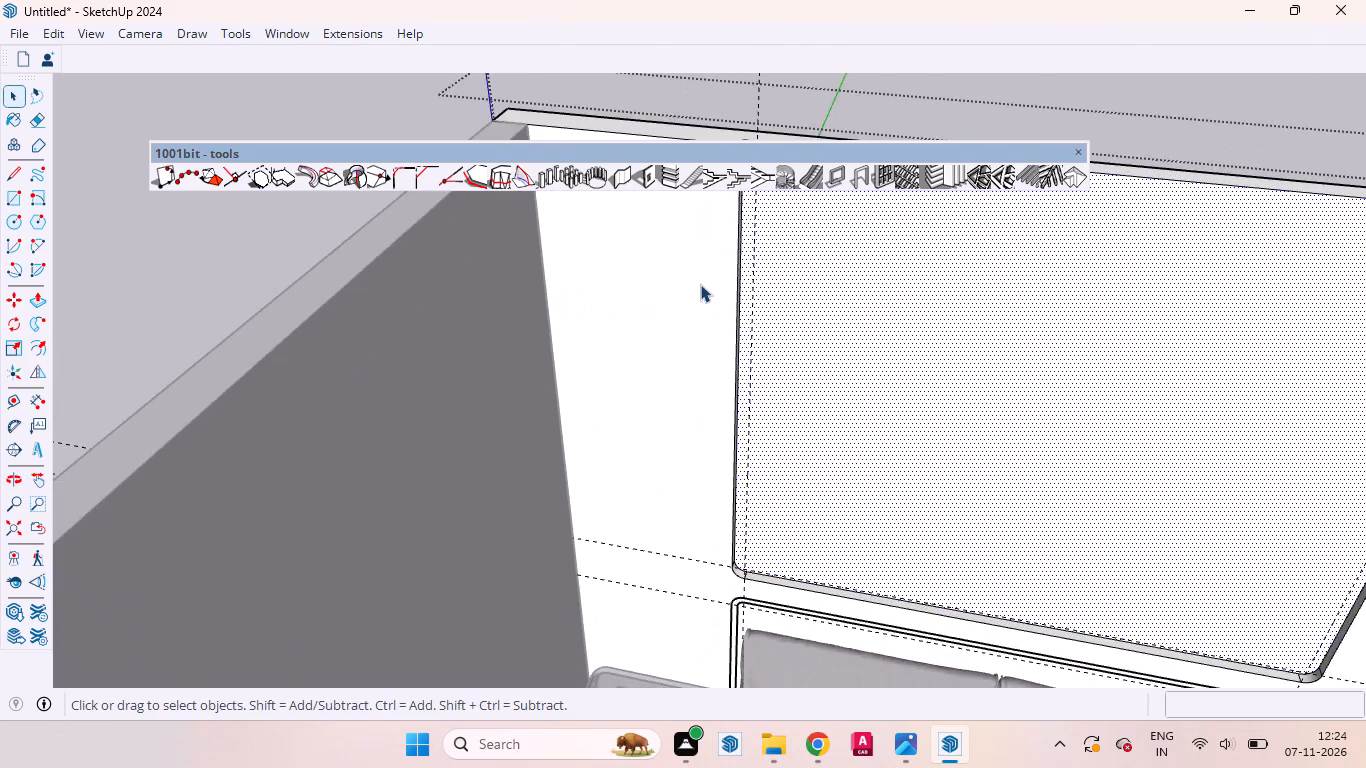
scroll(700, 284, "up", 4)
scroll(741, 369, "down", 3)
middle_click_drag(755, 381, 675, 484)
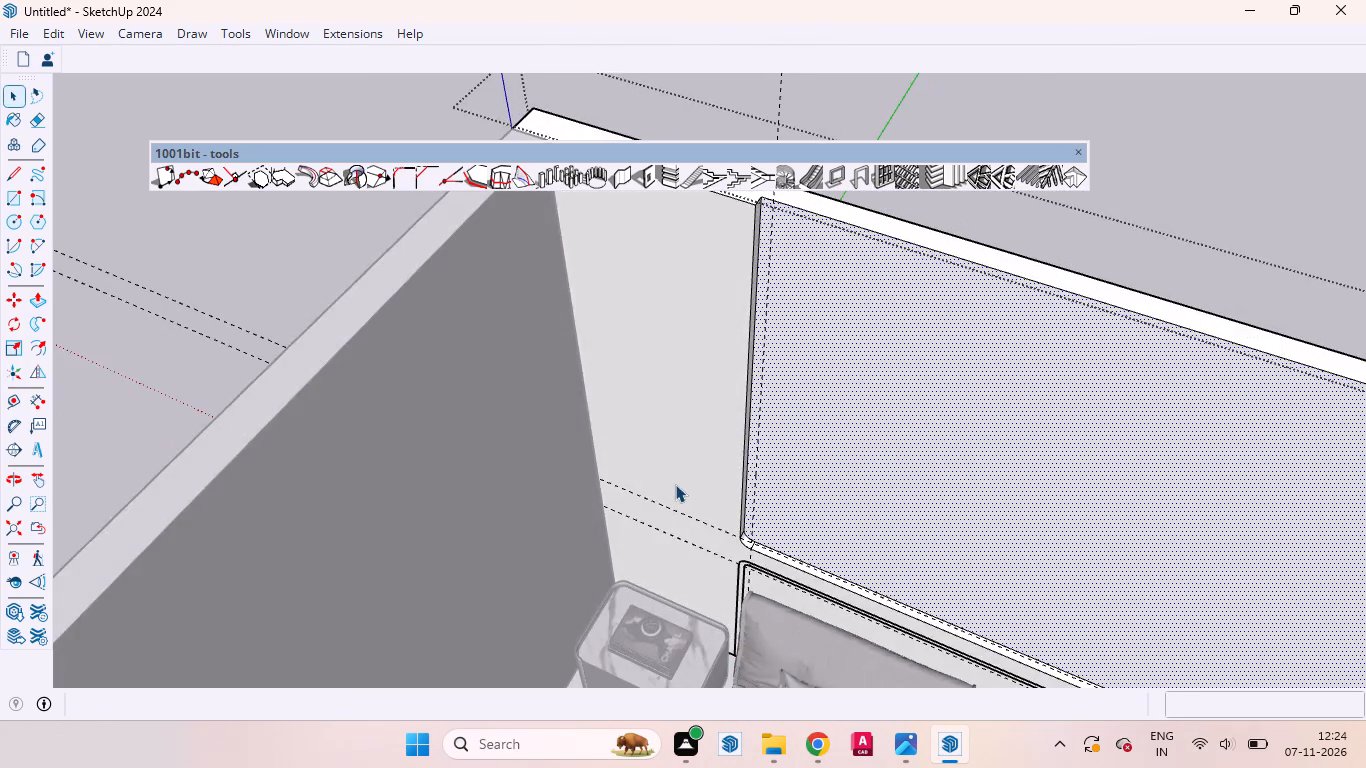
scroll(675, 483, "down", 15)
middle_click_drag(733, 464, 863, 297)
scroll(811, 456, "up", 10)
middle_click_drag(886, 363, 982, 520)
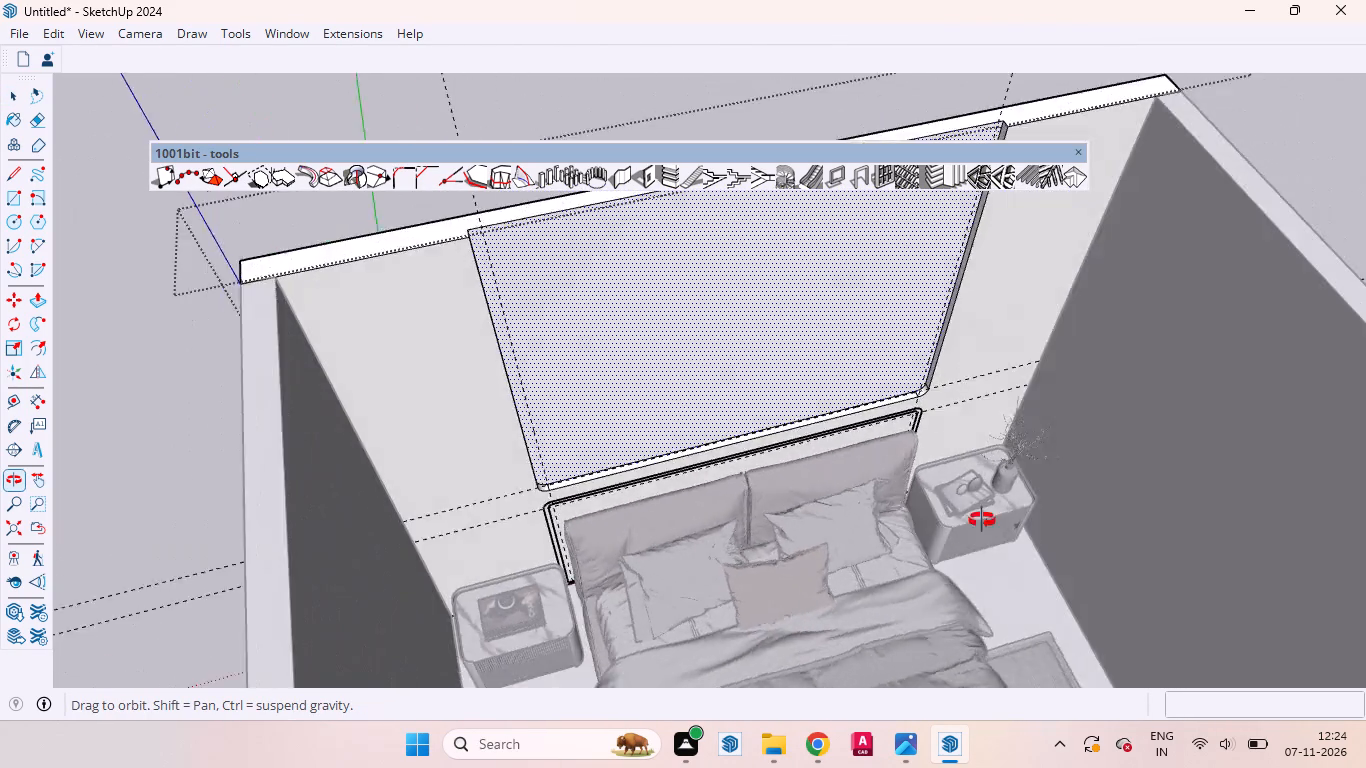
middle_click_drag(982, 520, 935, 411)
scroll(770, 403, "down", 4)
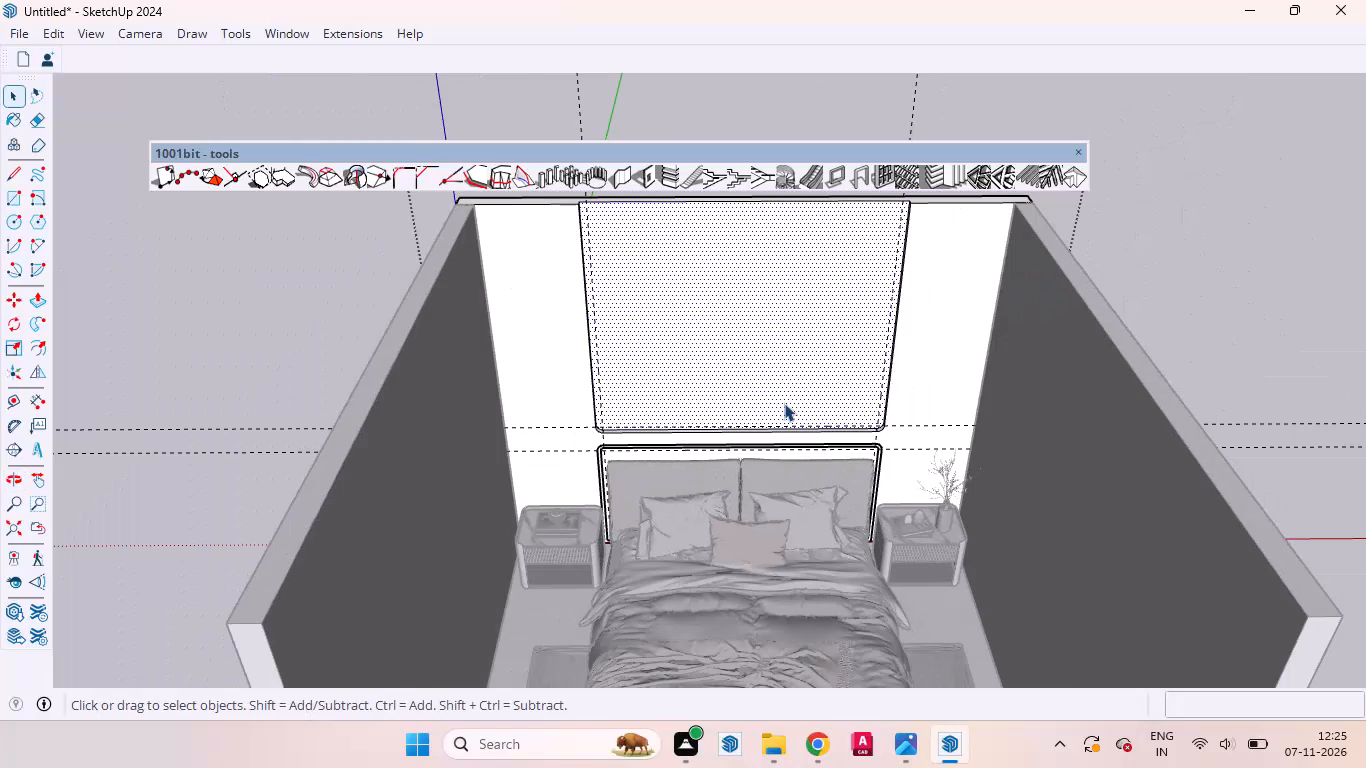
Examine the plain back-wall strips beside the upper panel and the panel's alignment with the headboard border.
scroll(1026, 269, "up", 3)
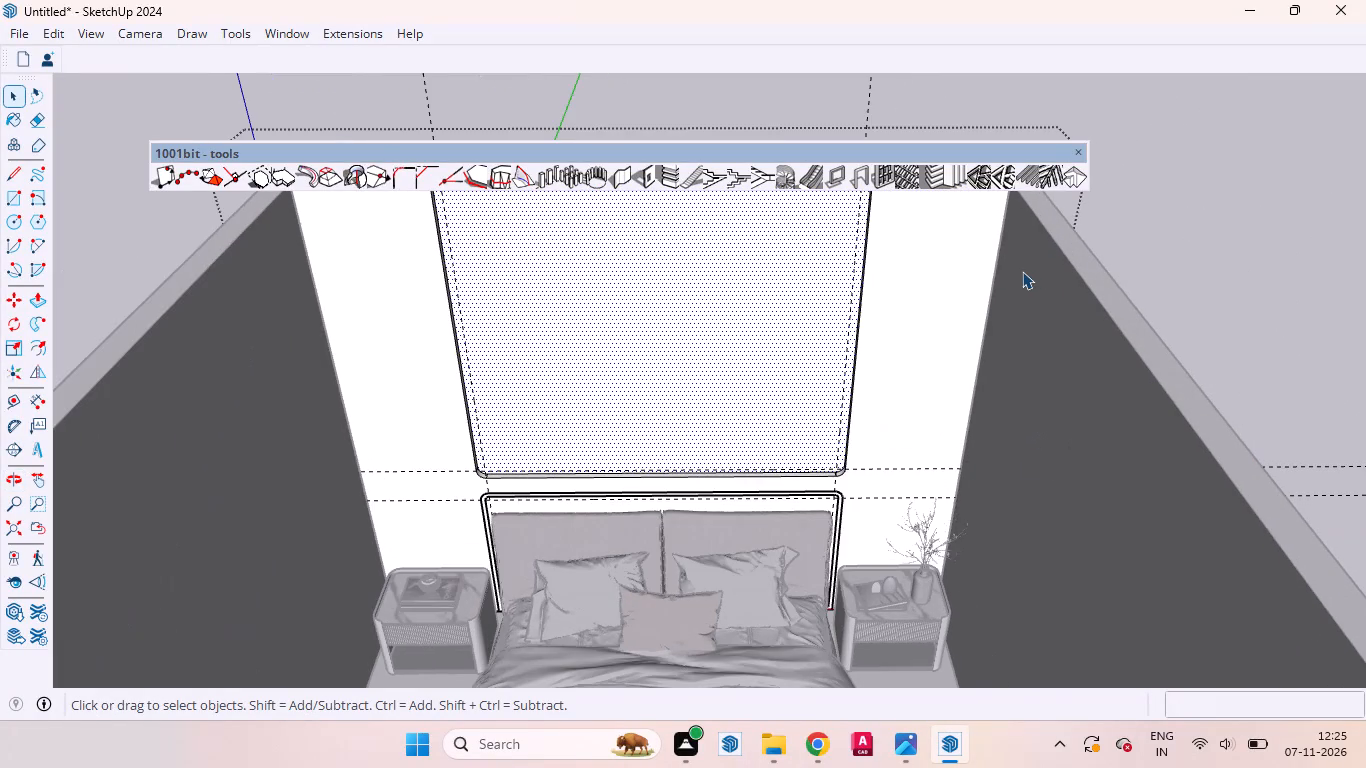
middle_click_drag(1018, 284, 995, 299)
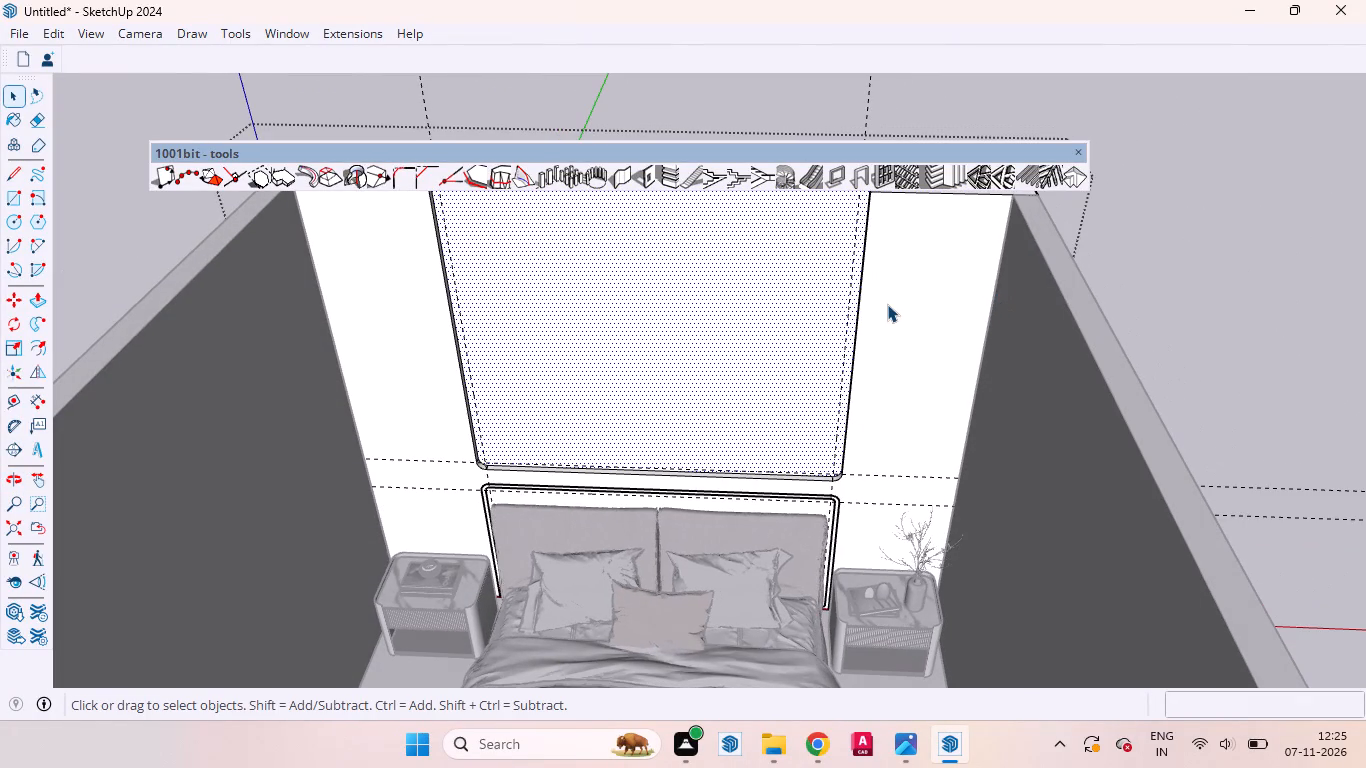
scroll(887, 304, "up", 4)
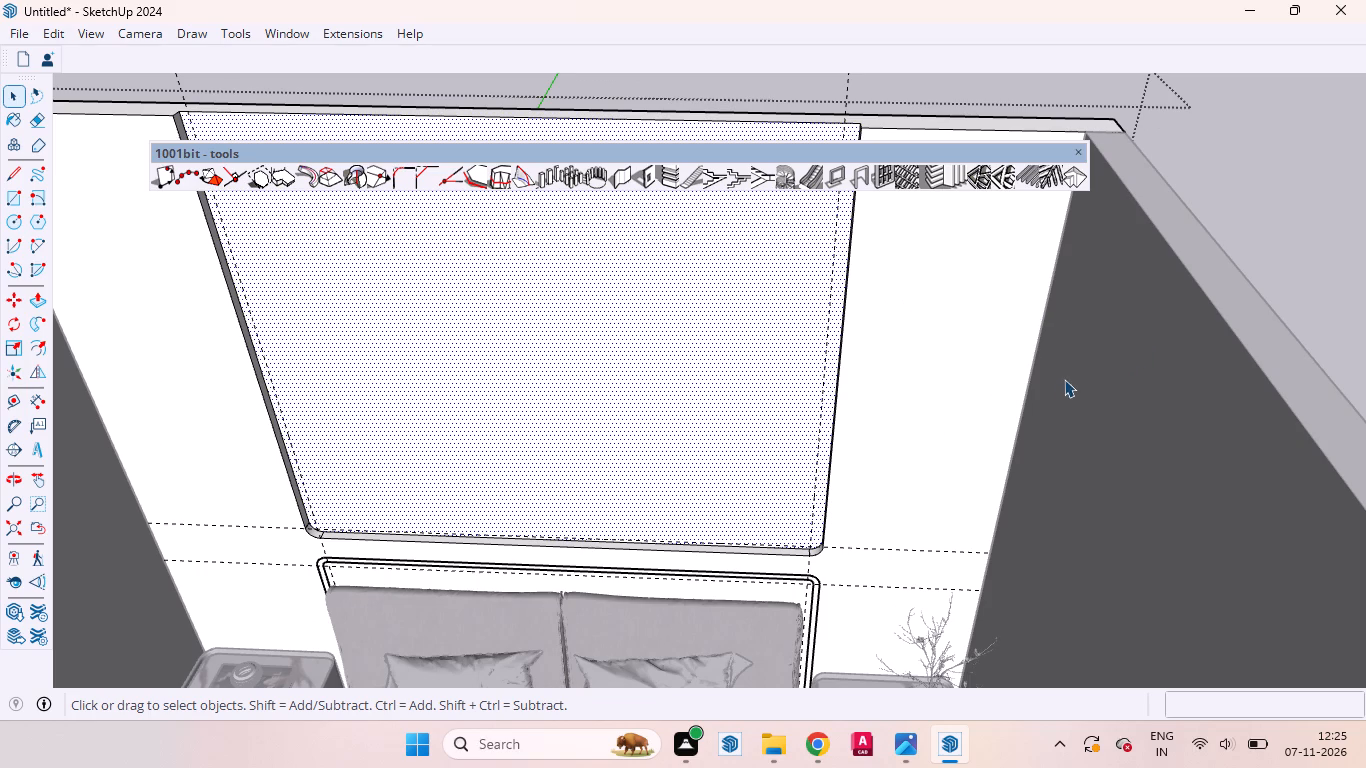
scroll(970, 318, "up", 3)
middle_click_drag(971, 326, 1055, 355)
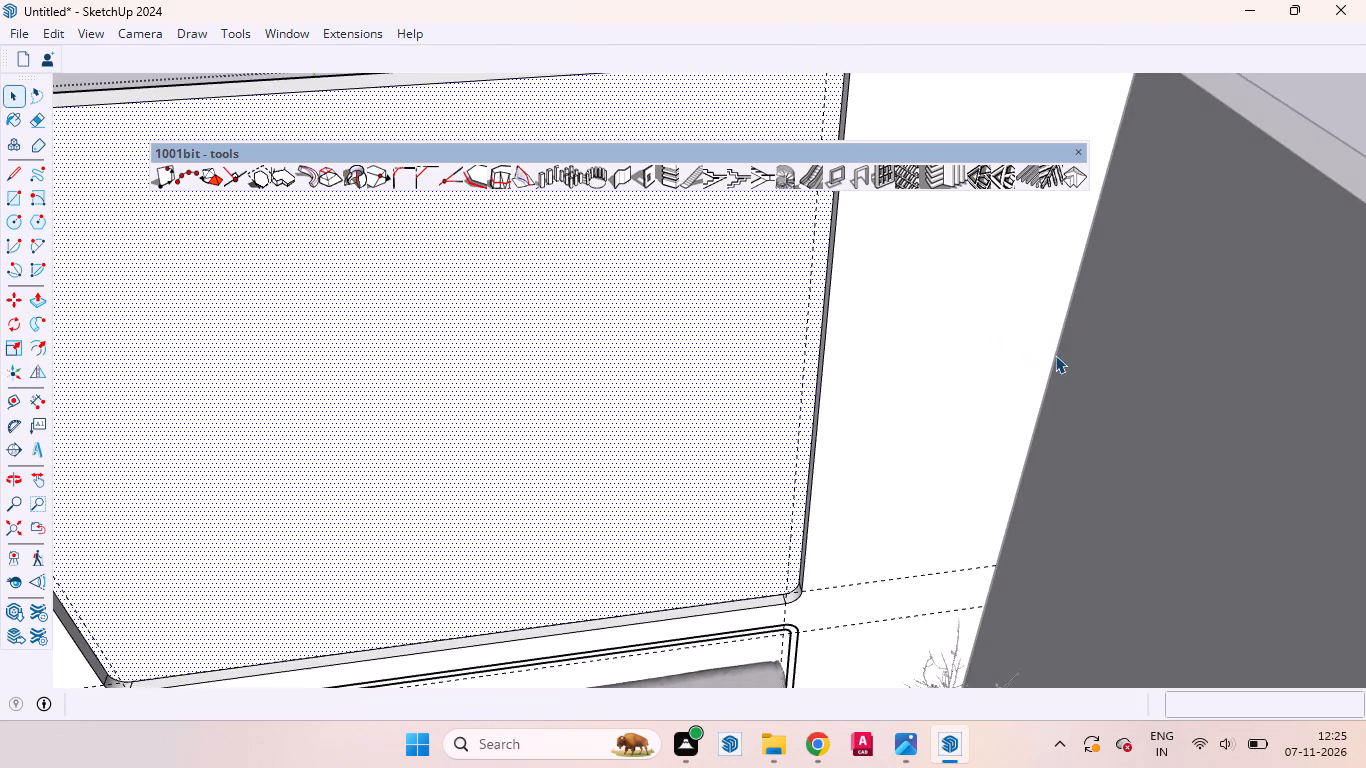
scroll(1044, 343, "up", 4)
scroll(1044, 343, "down", 3)
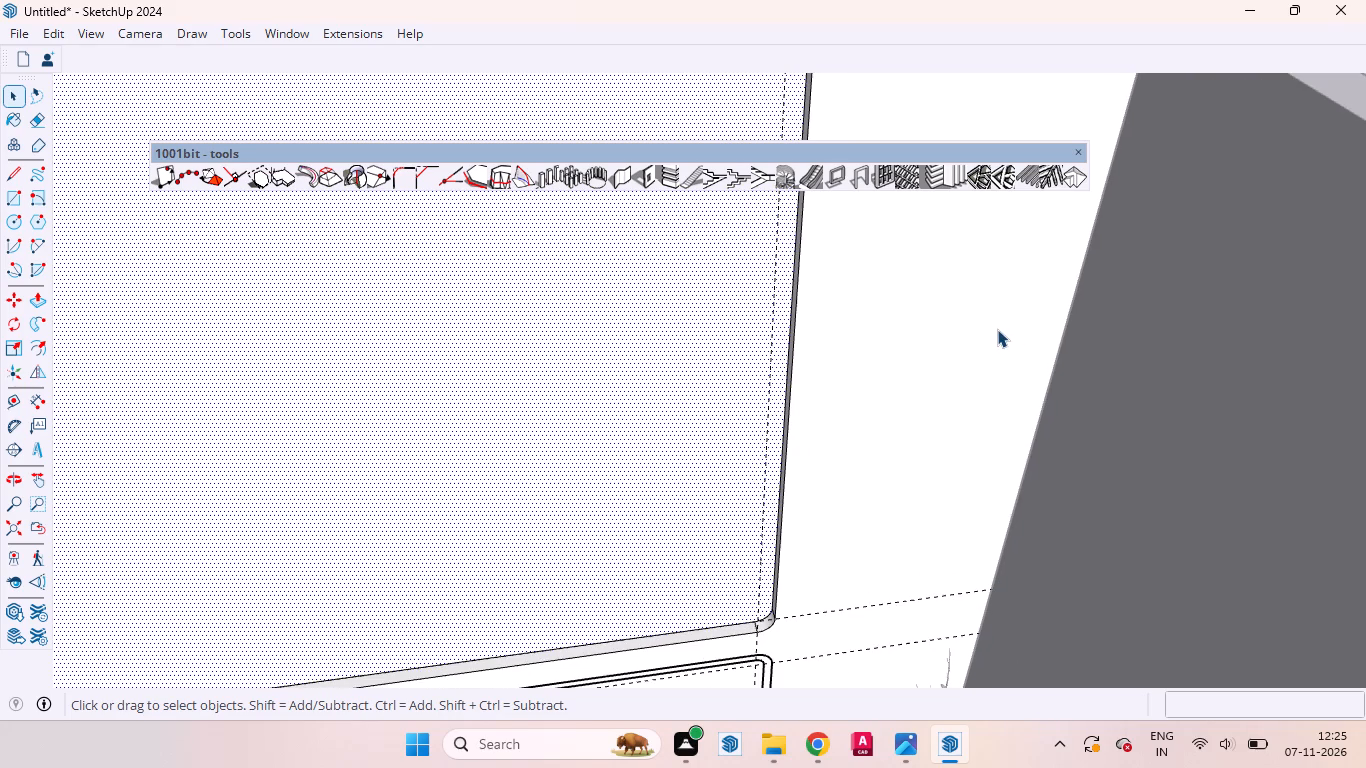
scroll(912, 269, "up", 3)
middle_click_drag(896, 298, 914, 356)
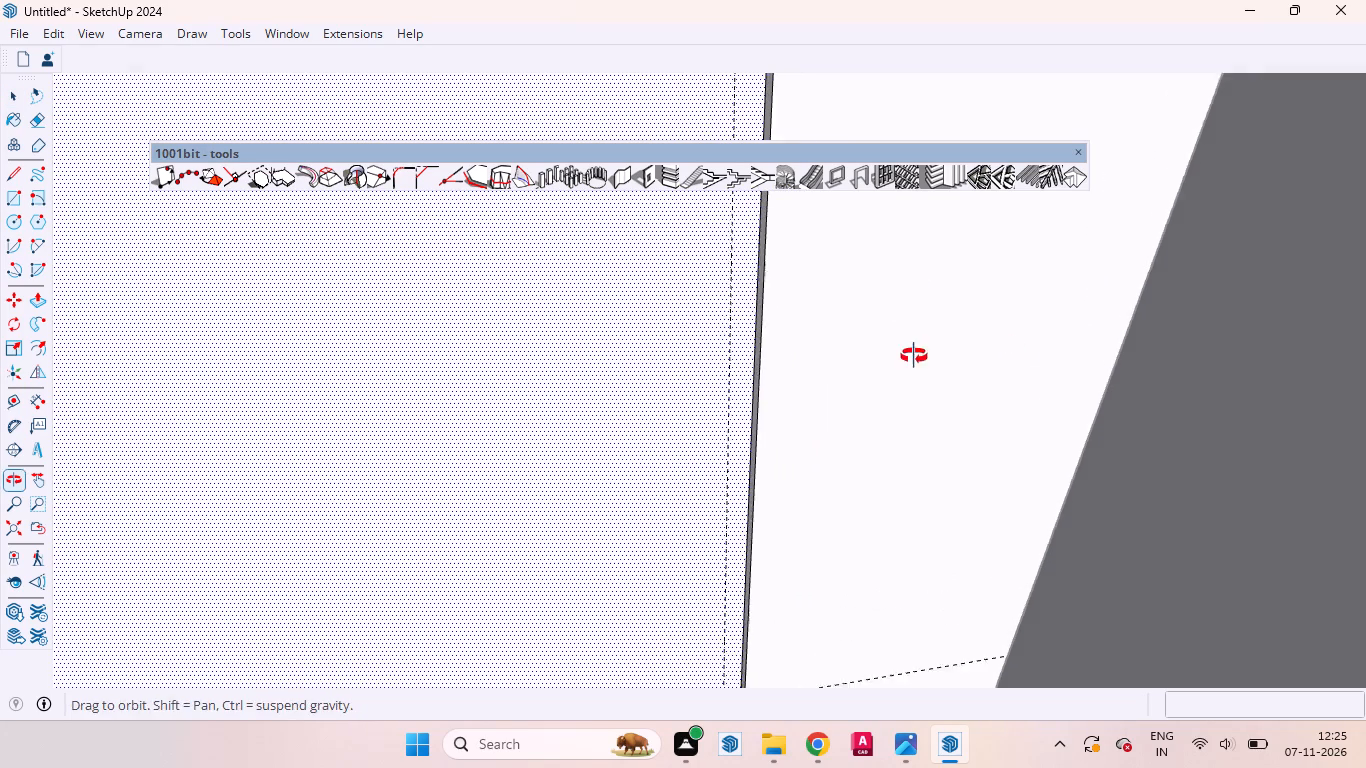
middle_click_drag(914, 356, 914, 359)
scroll(908, 369, "down", 17)
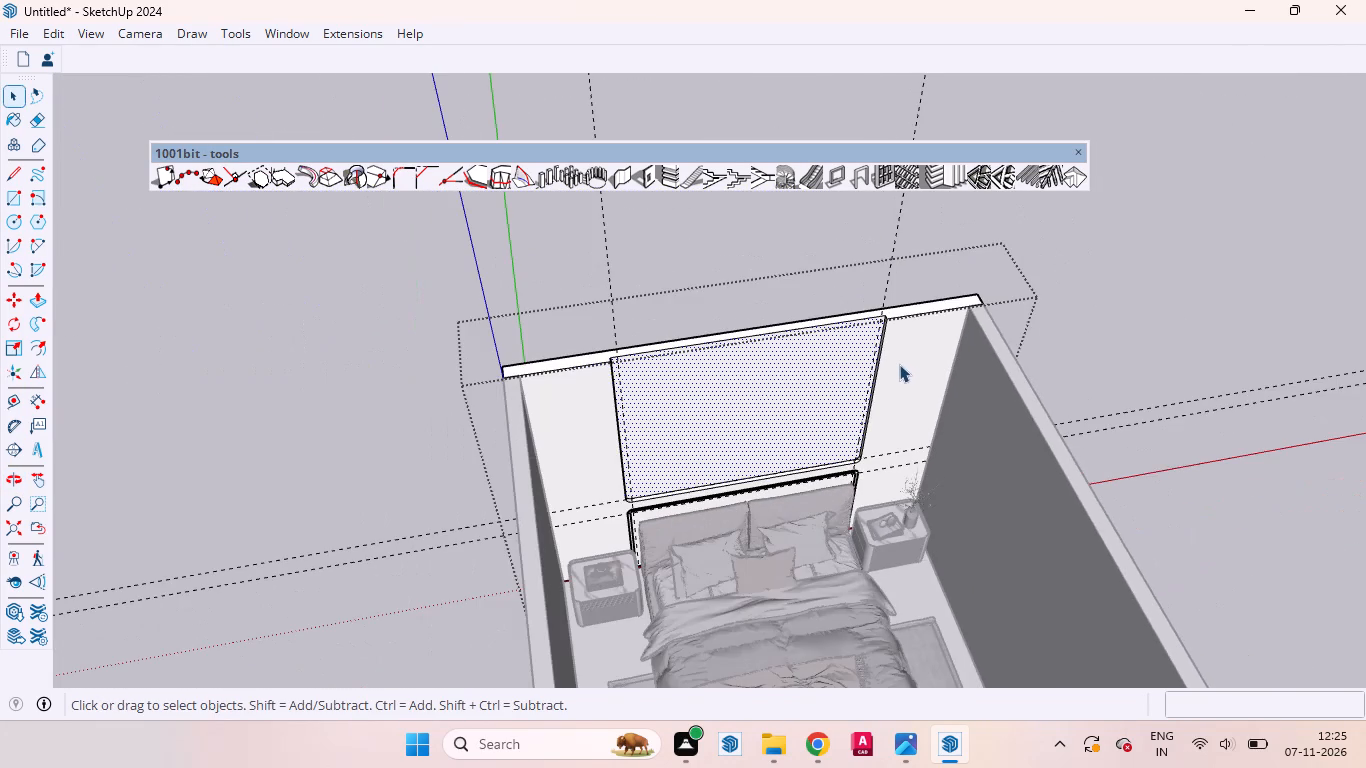
middle_click_drag(794, 332, 766, 323)
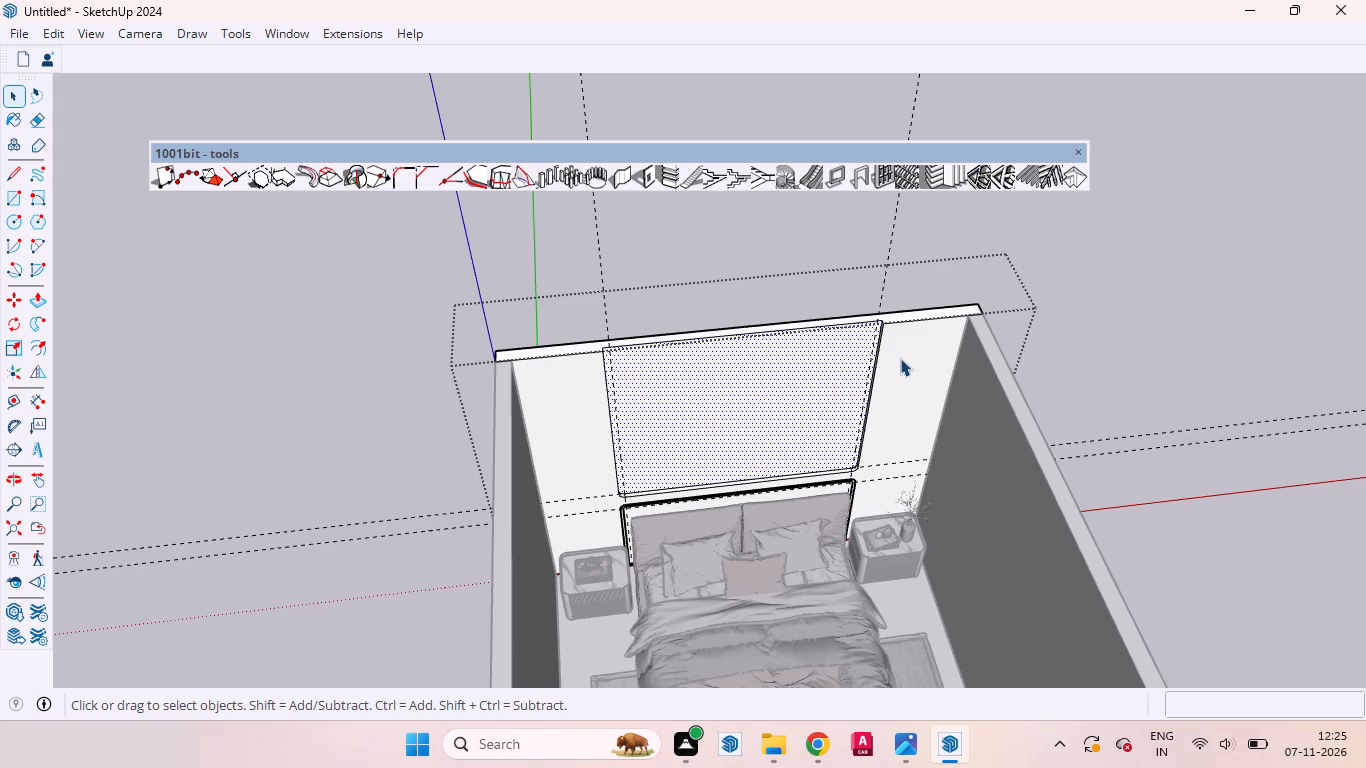
scroll(995, 354, "up", 1)
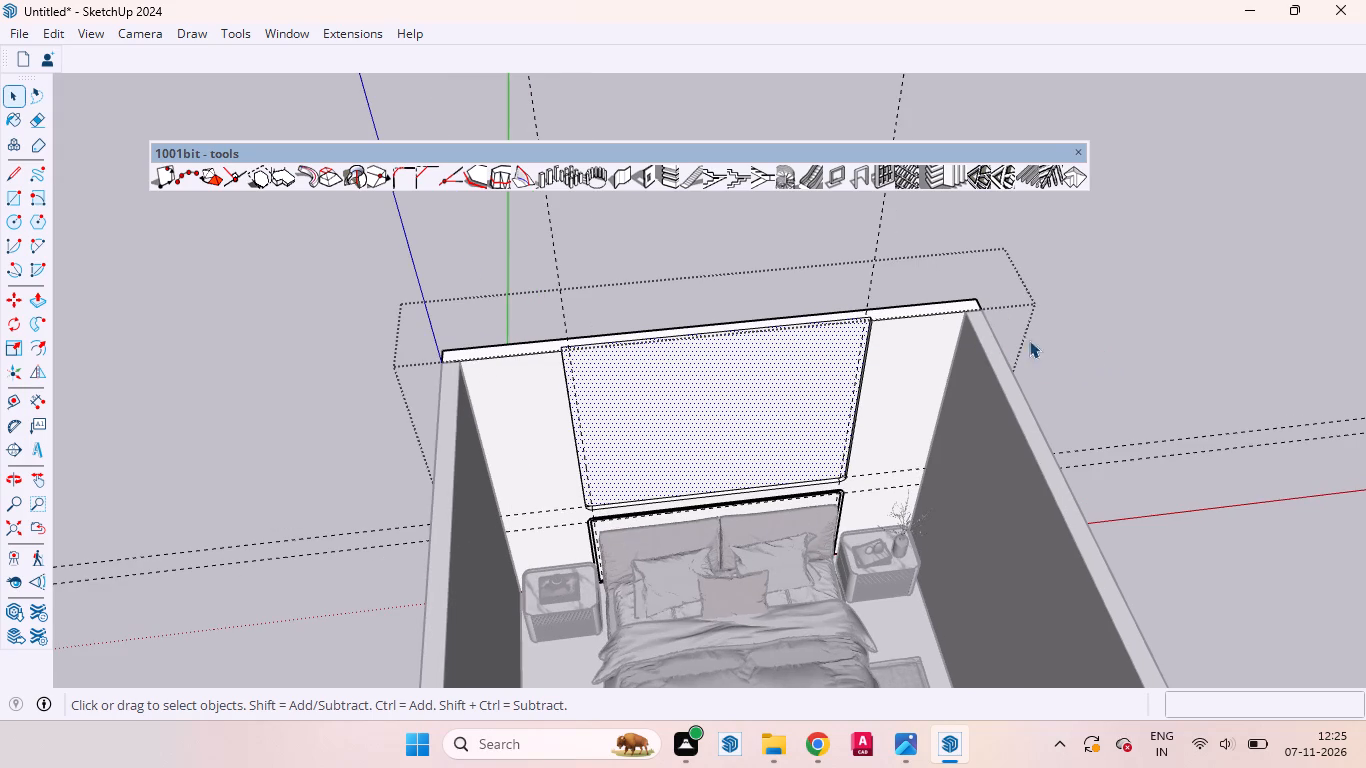
scroll(1016, 339, "up", 3)
middle_click_drag(1028, 363, 929, 346)
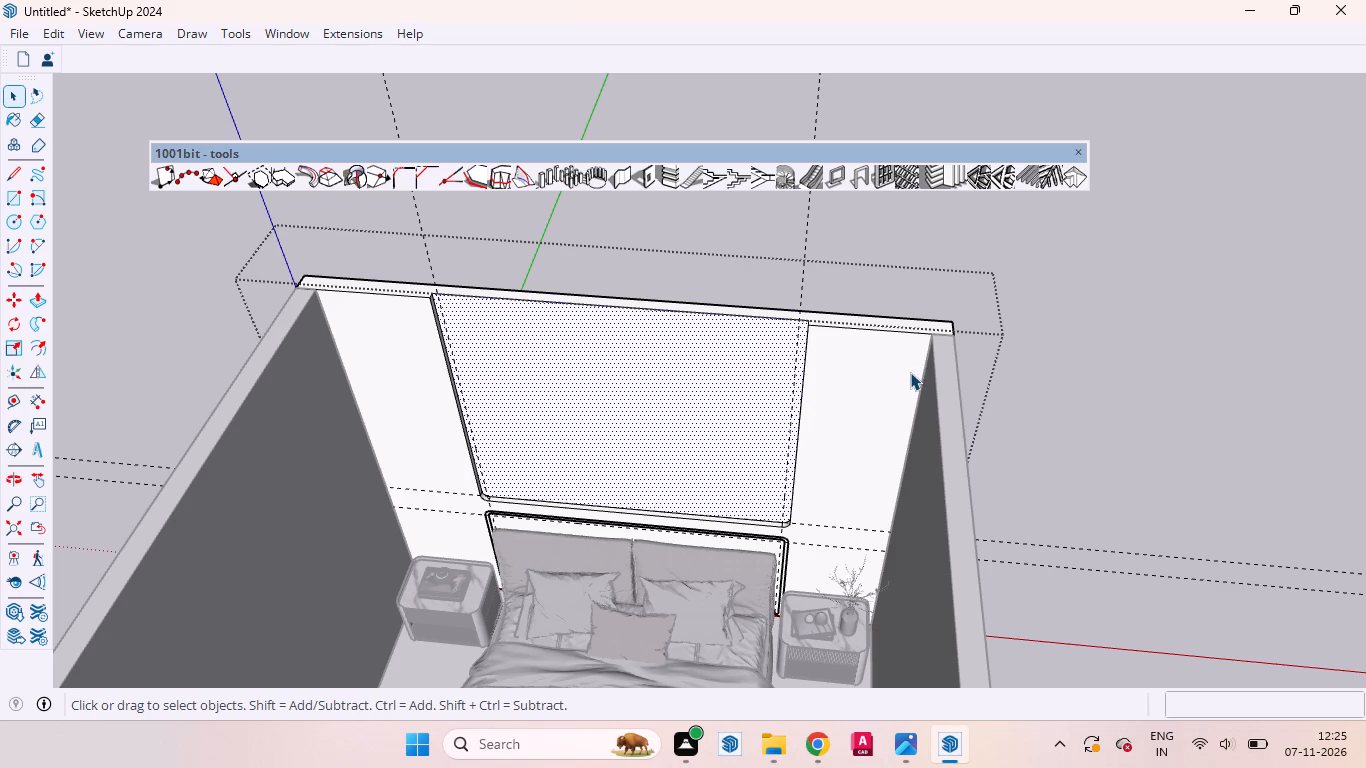
scroll(1068, 392, "down", 3)
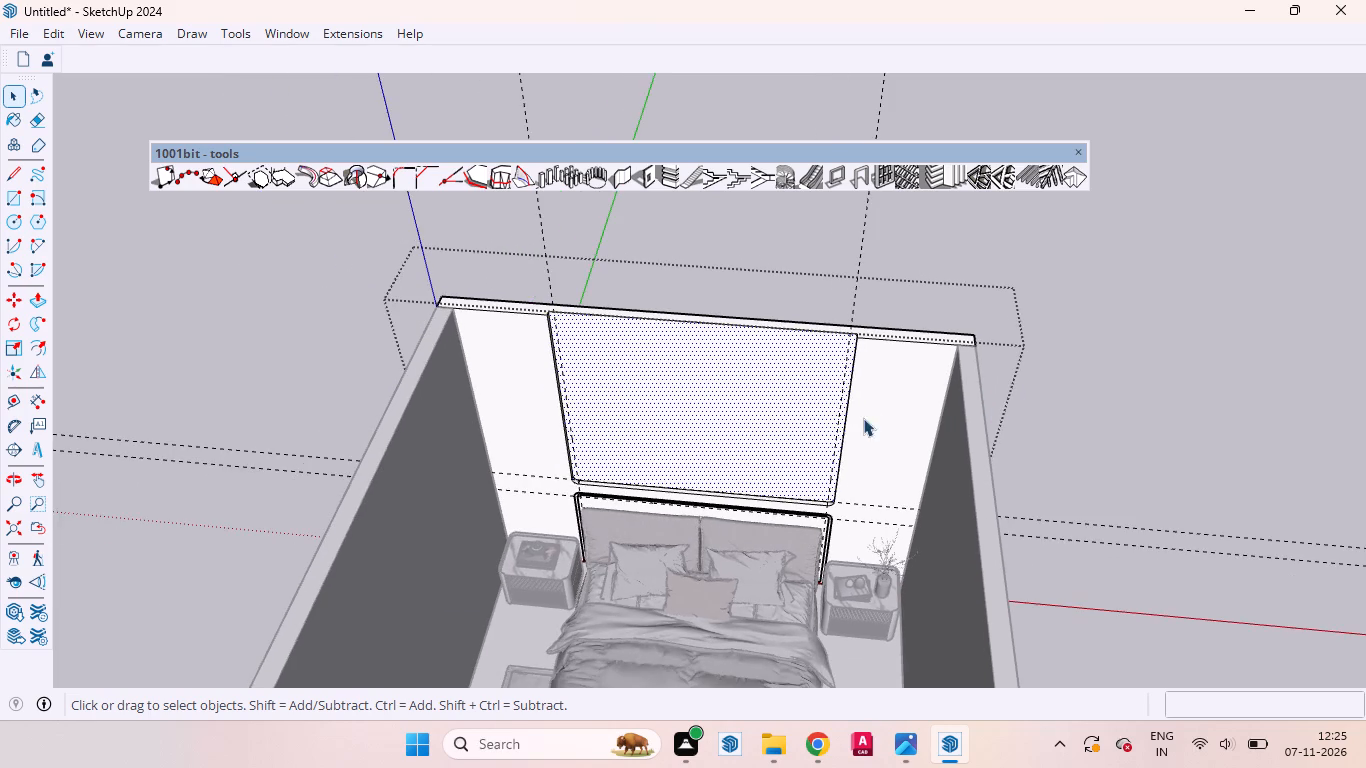
middle_click_drag(863, 418, 876, 338)
scroll(876, 338, "up", 1)
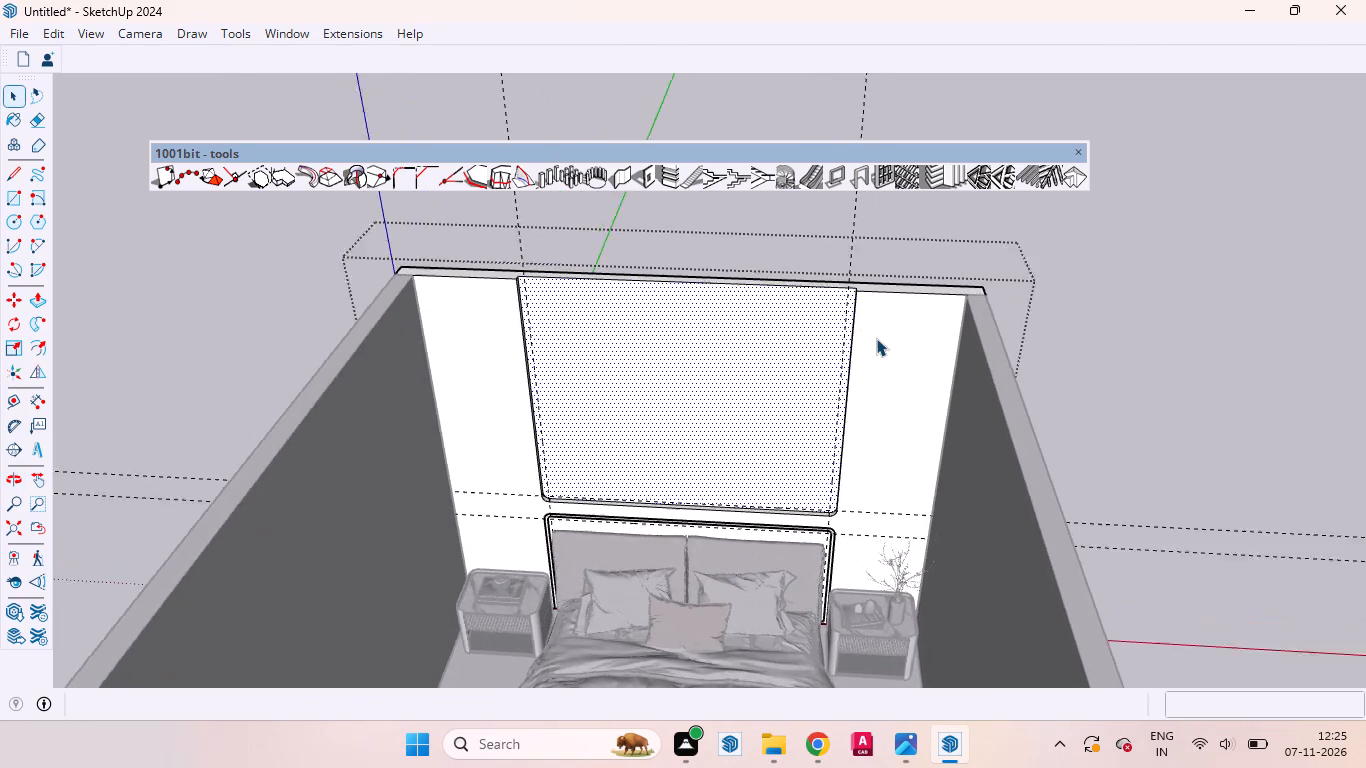
scroll(876, 338, "up", 2)
left_click(595, 411)
middle_click_drag(612, 397, 683, 478)
scroll(683, 478, "up", 1)
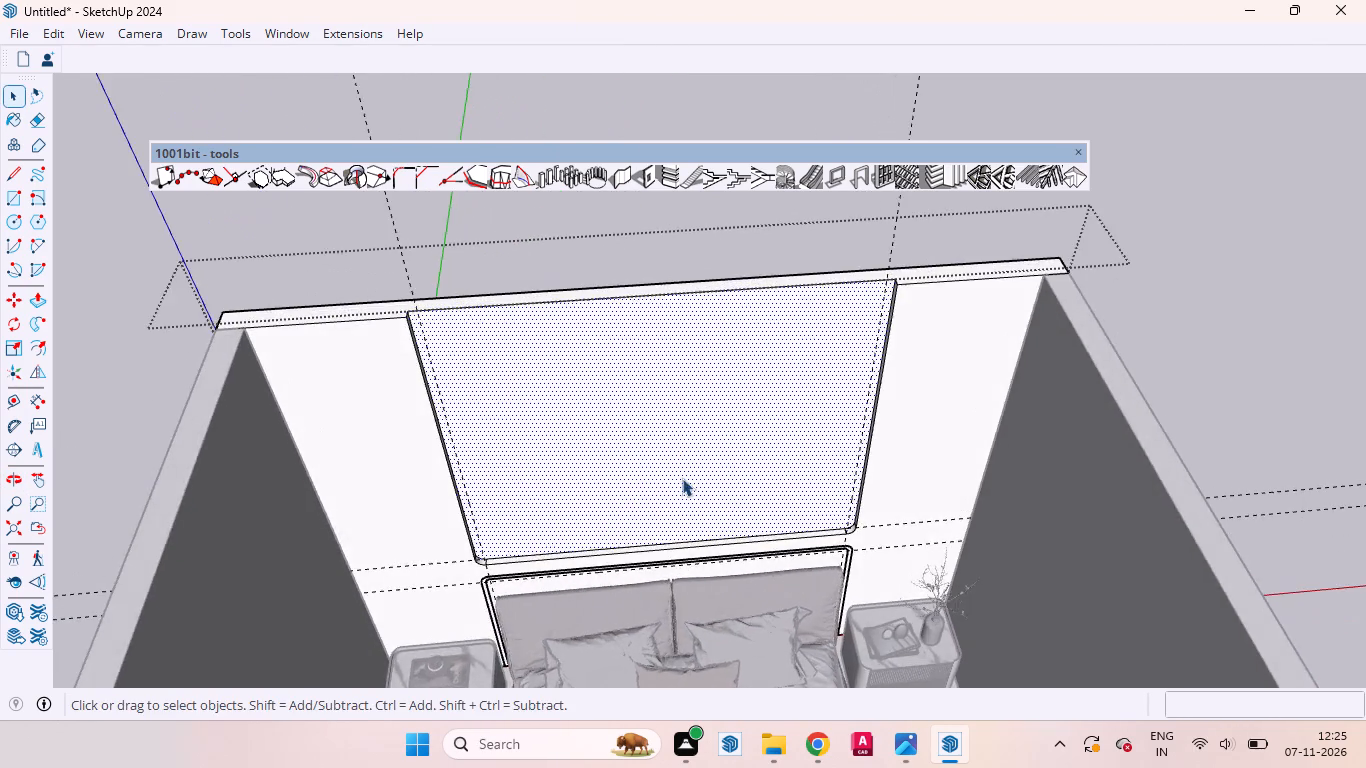
scroll(681, 479, "down", 3)
middle_click_drag(651, 470, 566, 420)
scroll(573, 360, "up", 3)
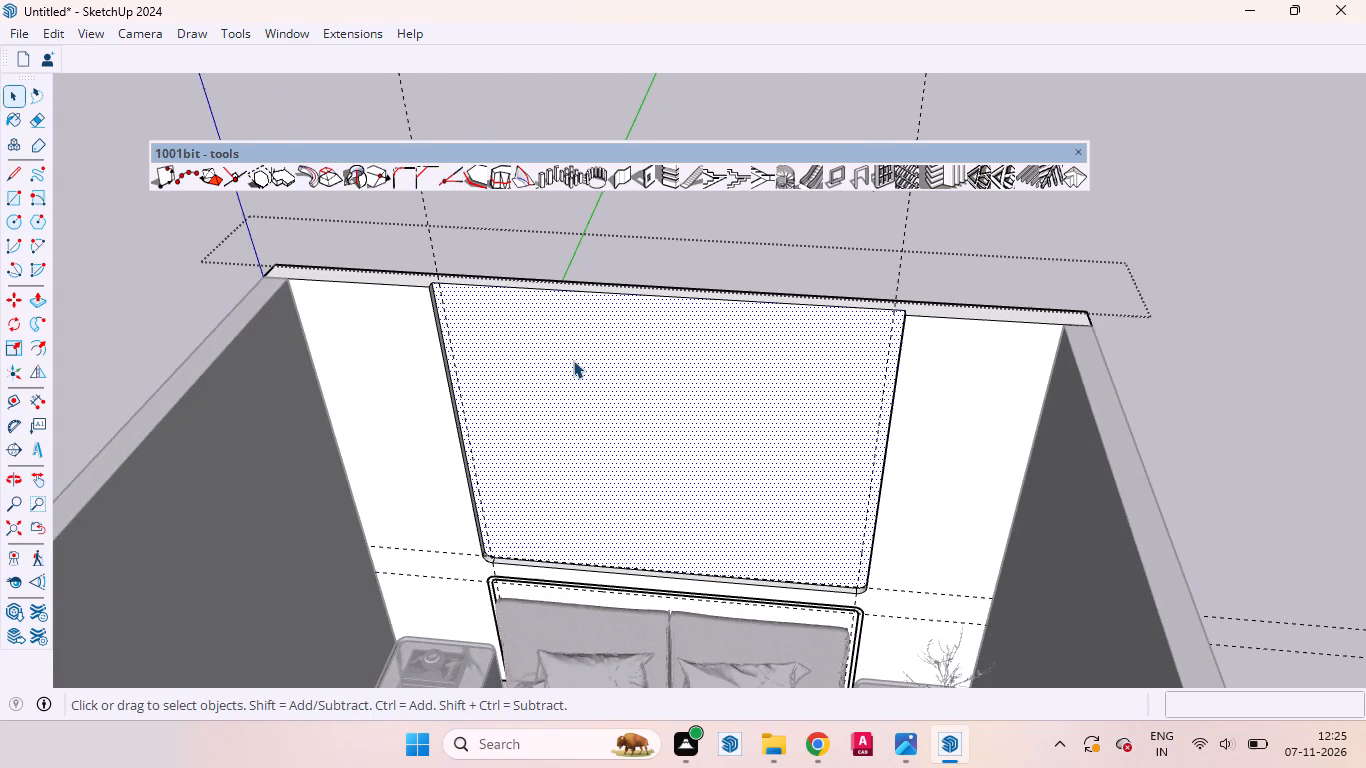
scroll(651, 406, "down", 2)
middle_click_drag(652, 407, 654, 478)
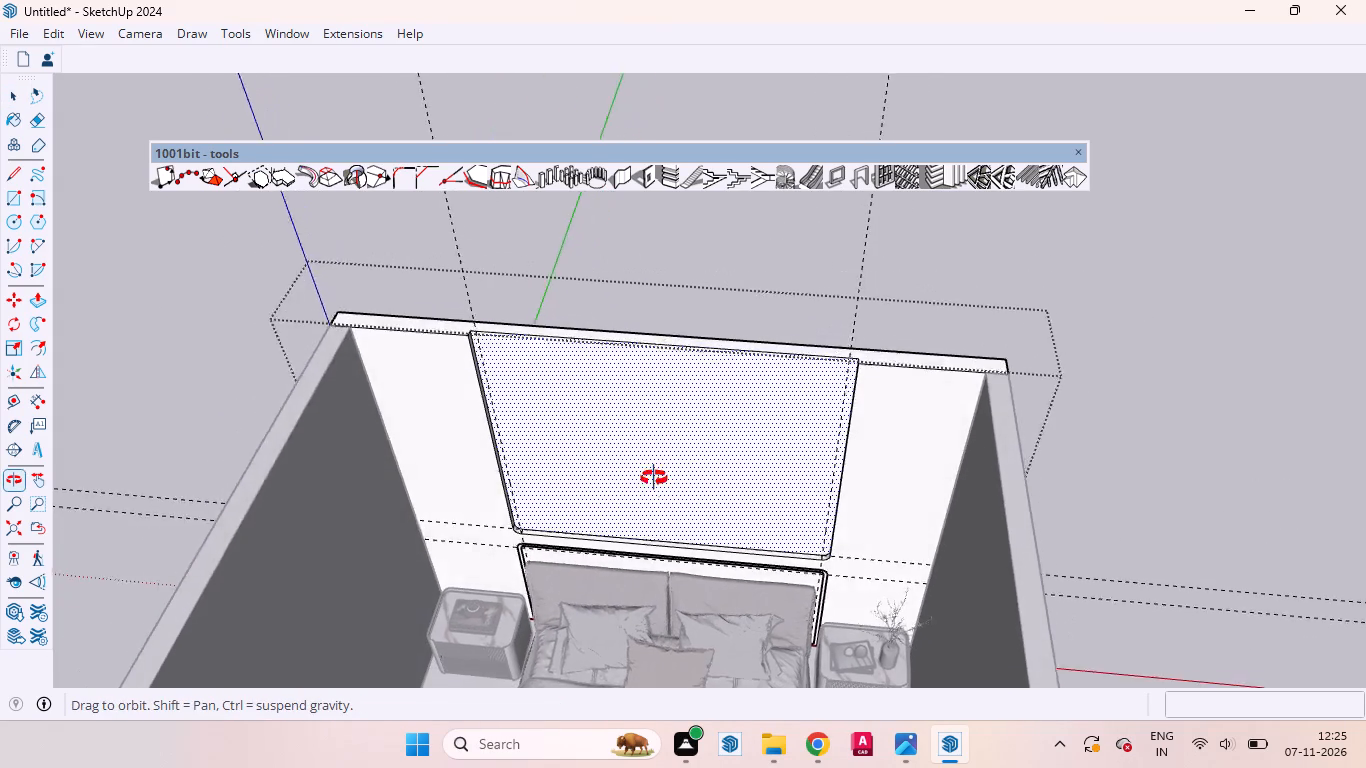
middle_click_drag(654, 478, 655, 490)
scroll(645, 424, "up", 3)
scroll(644, 445, "down", 3)
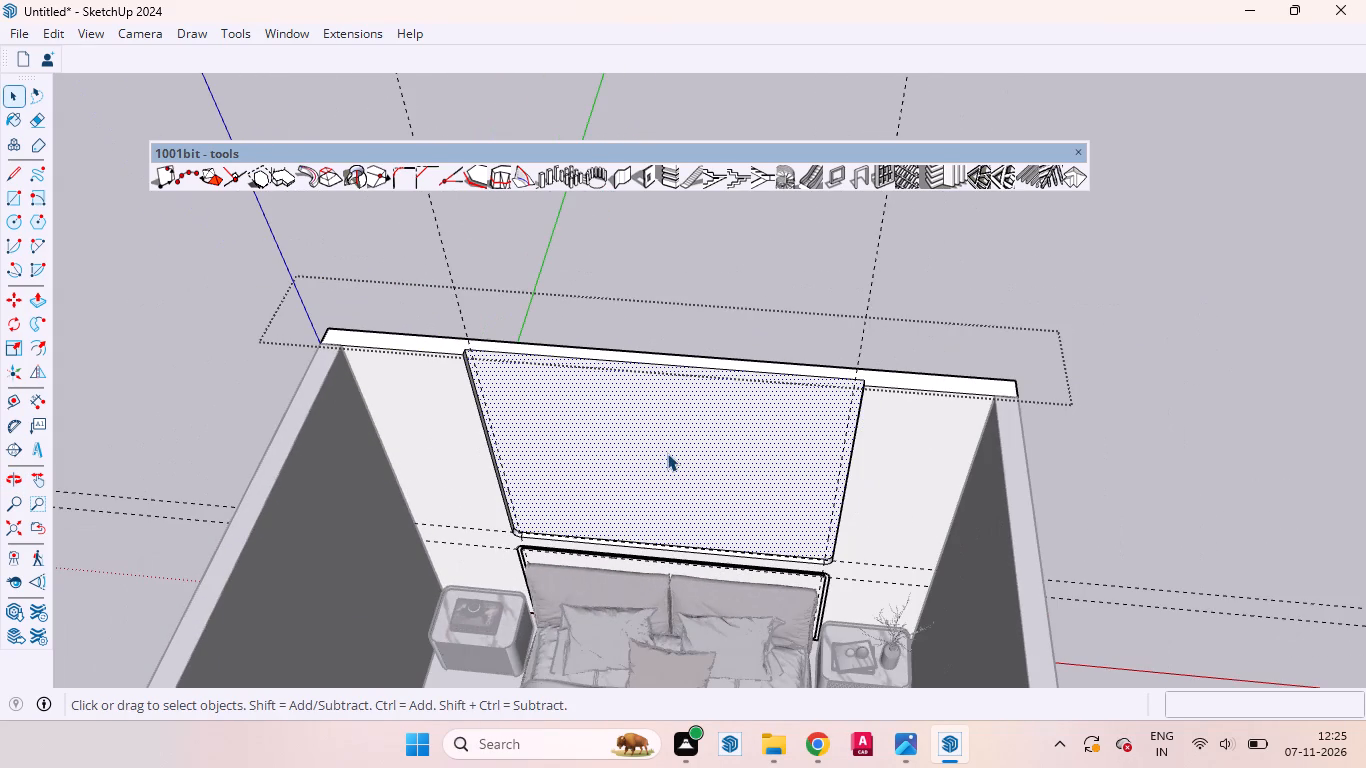
Delete the two vertical and two horizontal construction guides around the upper panel and headboard.
middle_click_drag(666, 451, 638, 406)
left_click_drag(919, 290, 465, 88)
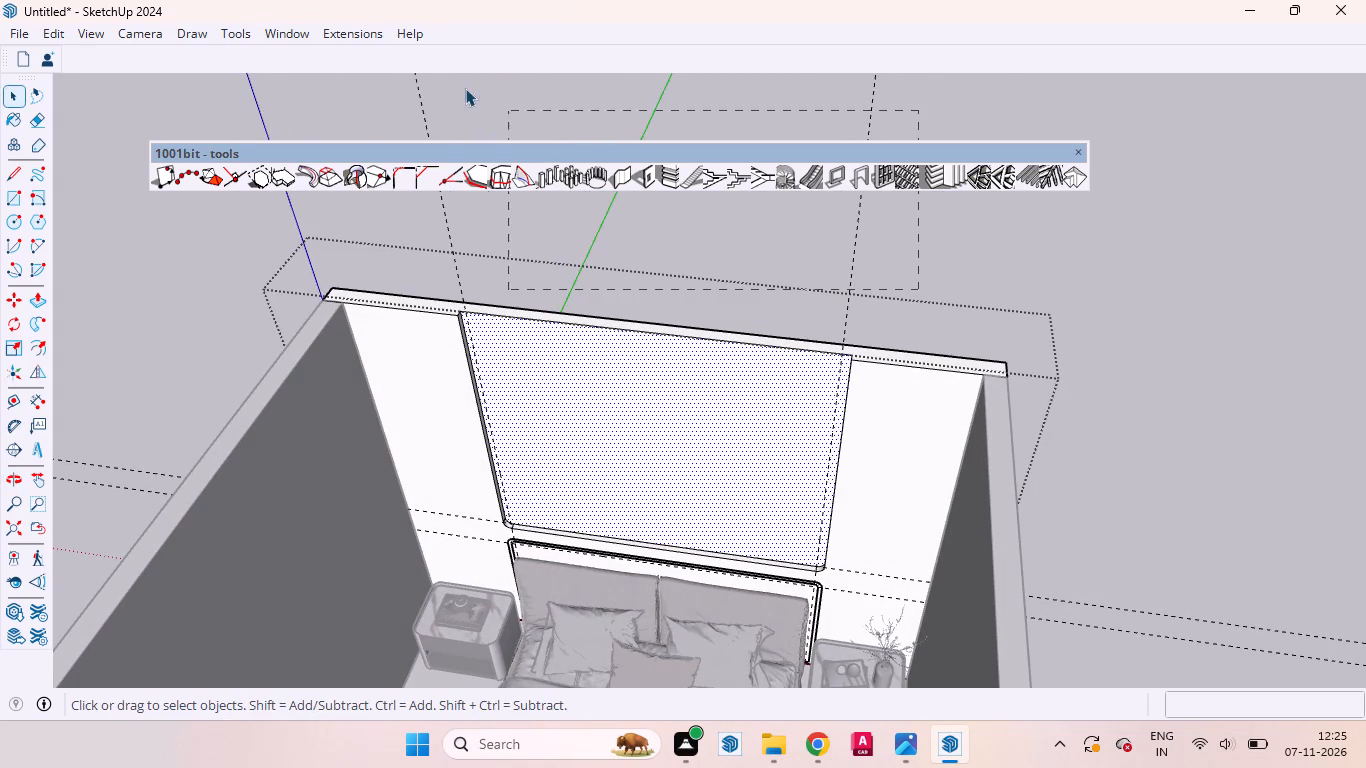
left_click_drag(465, 88, 438, 67)
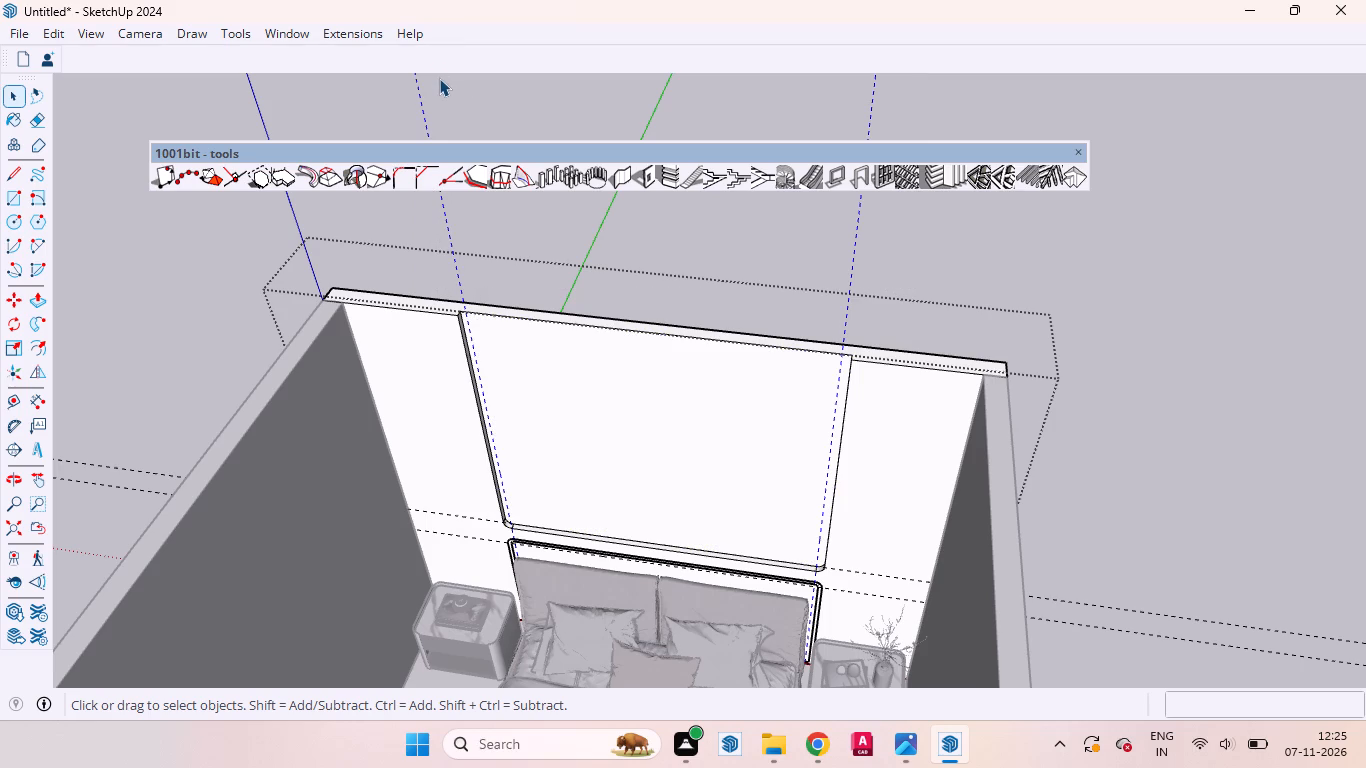
key("Delete")
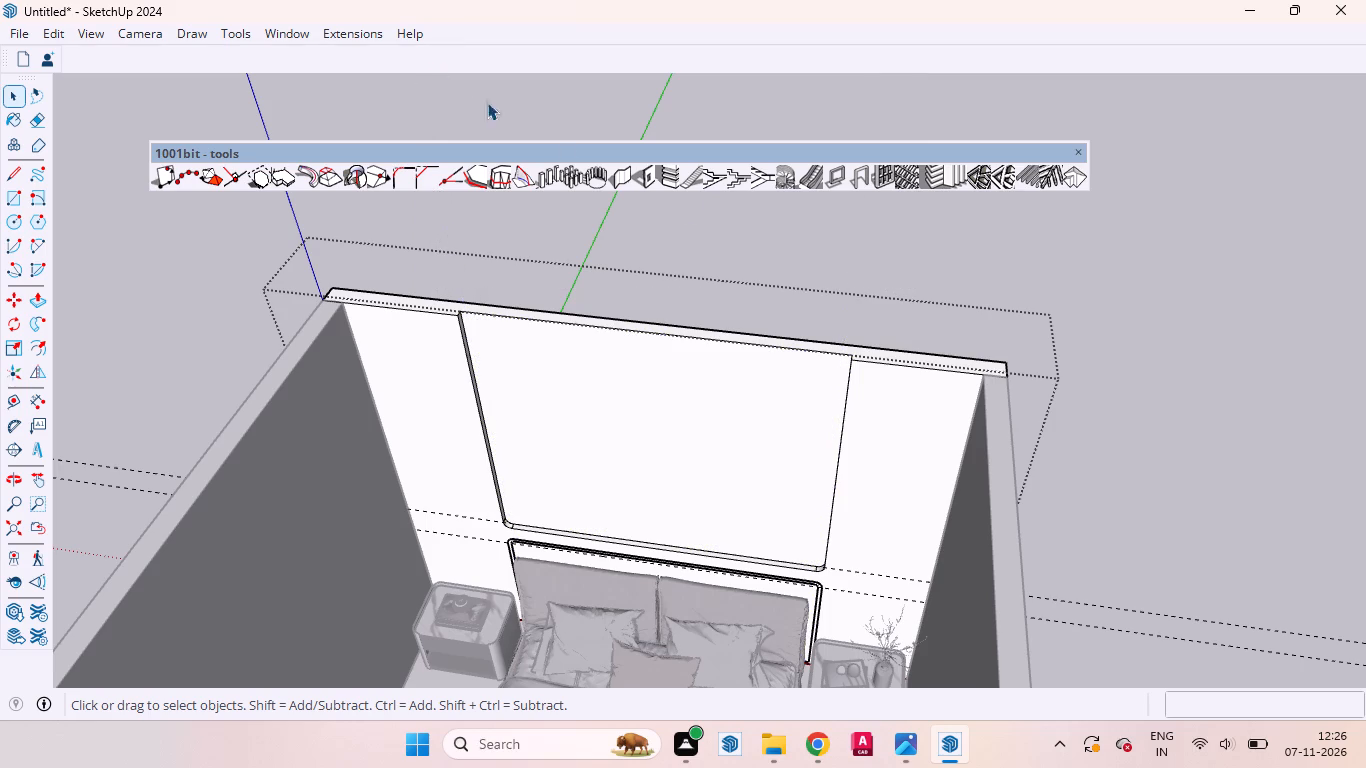
left_click_drag(1176, 670, 1090, 573)
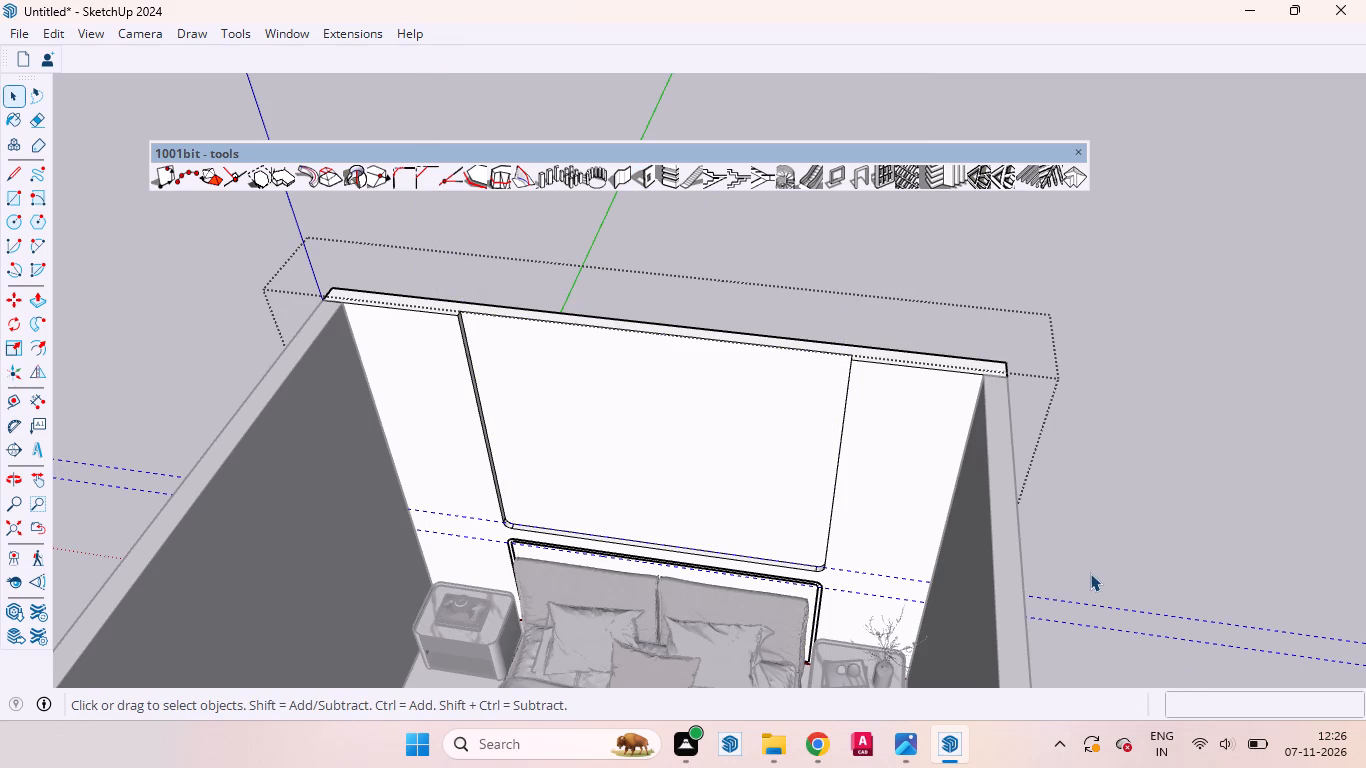
key("Delete")
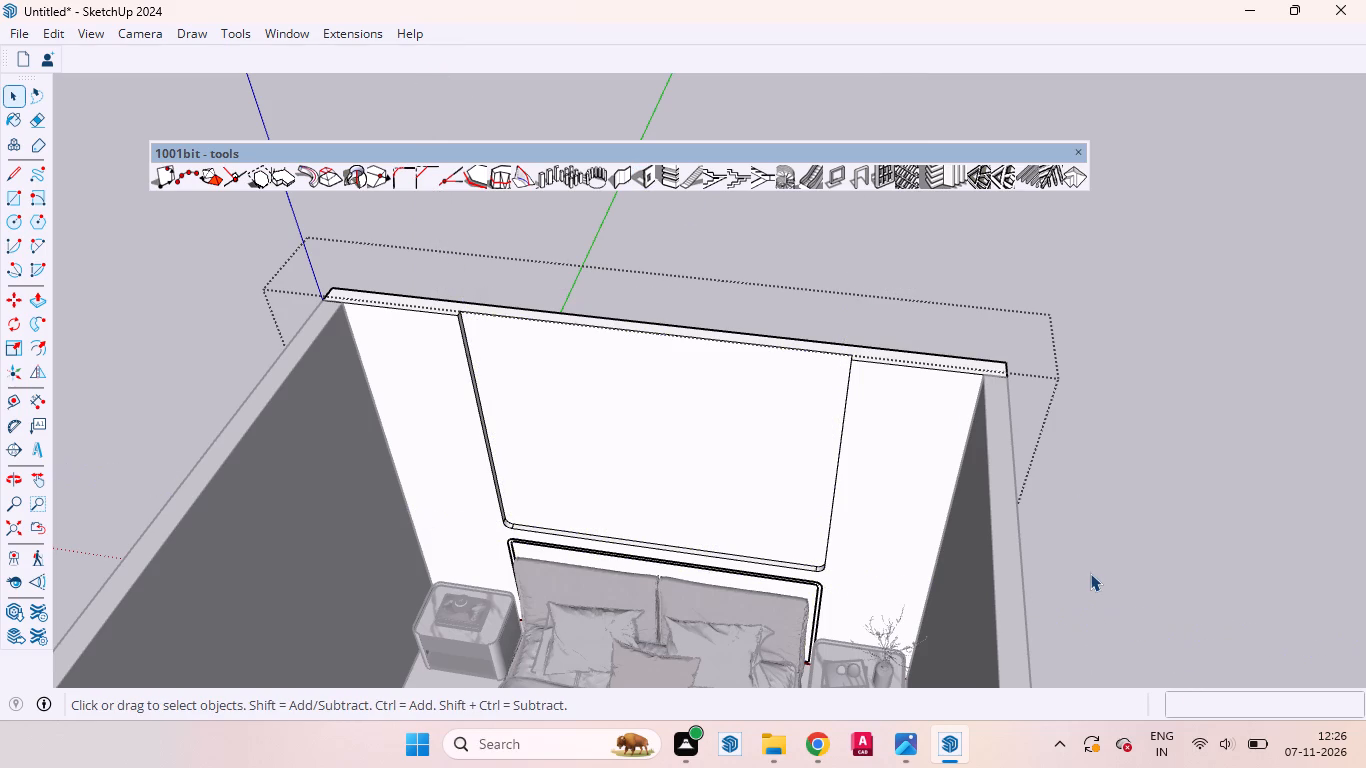
Select the narrow side face of the upper panel on the side of the nightstand with the plant.
scroll(747, 484, "up", 5)
middle_click_drag(766, 513, 964, 545)
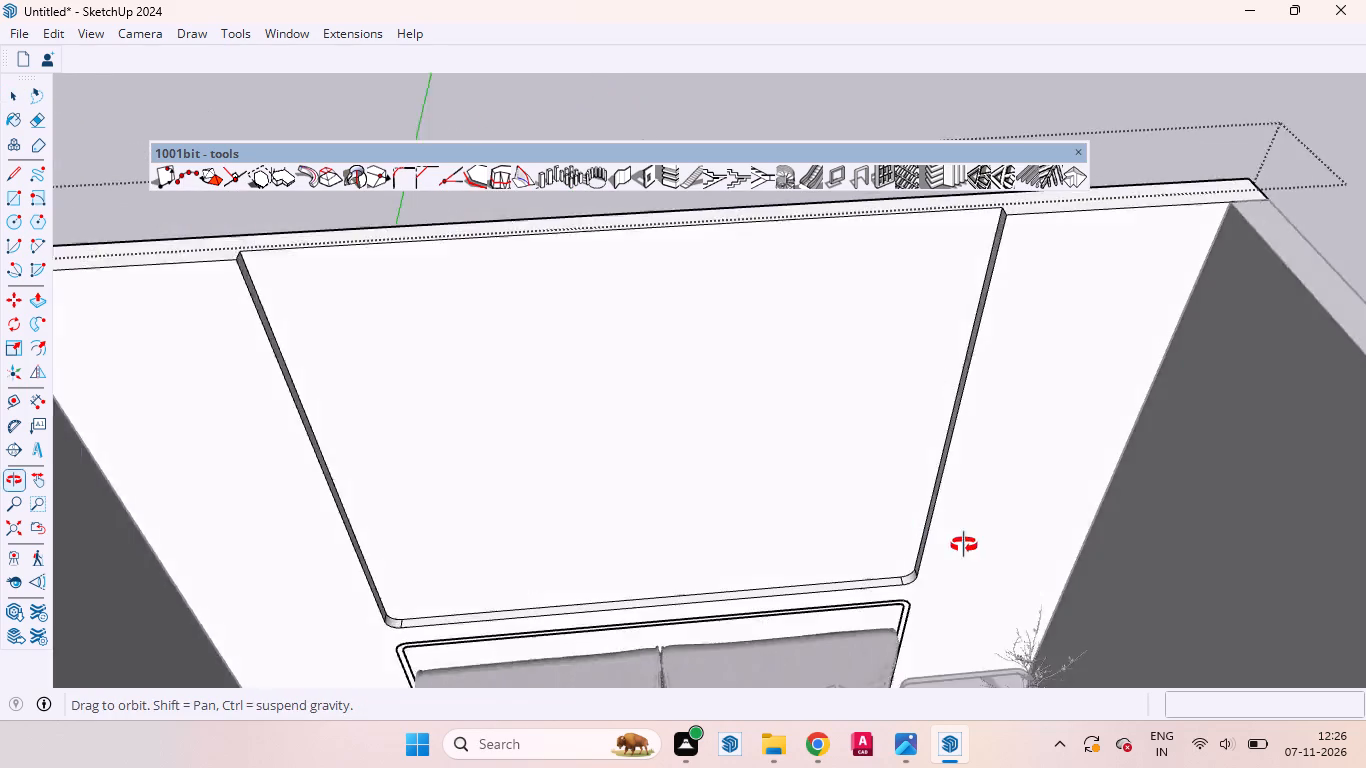
middle_click_drag(964, 545, 980, 548)
left_click(787, 460)
scroll(994, 338, "down", 2)
scroll(994, 338, "up", 2)
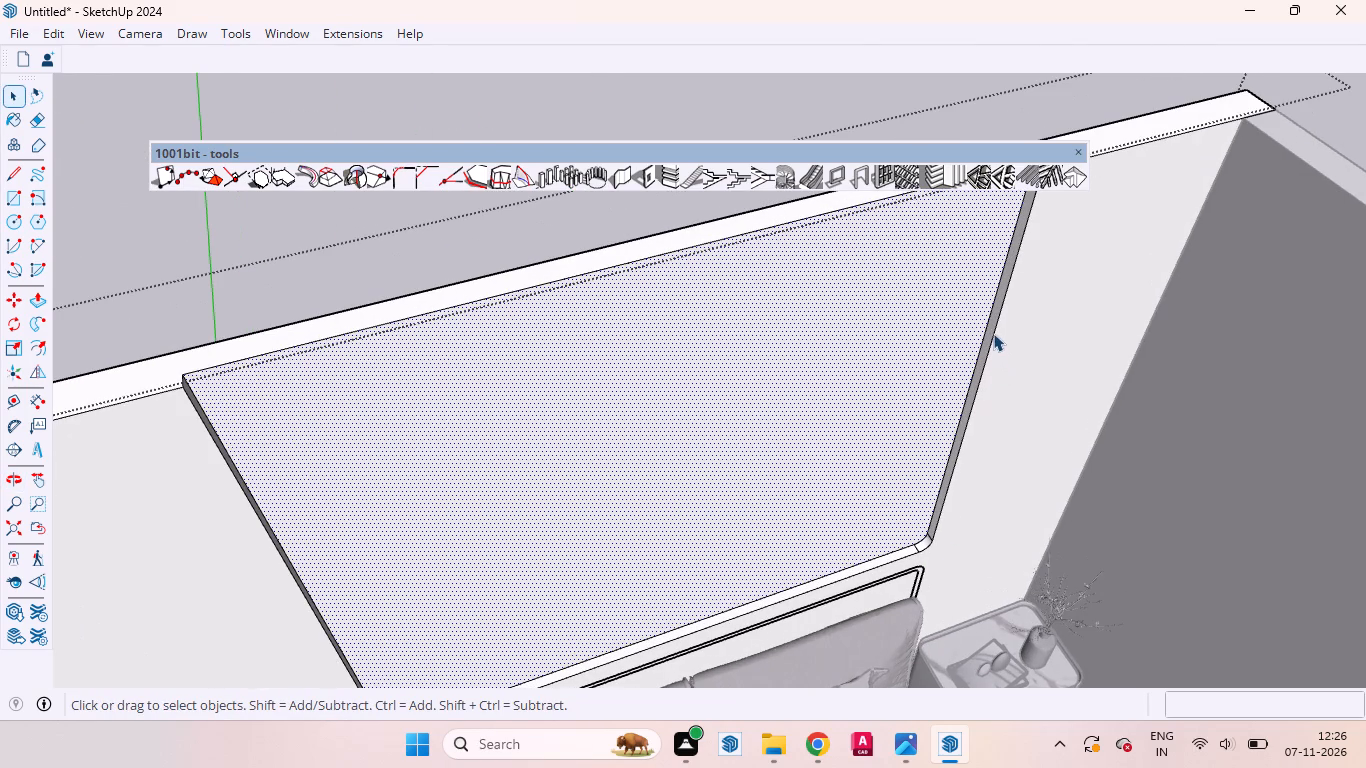
left_click(989, 325)
left_click(992, 332)
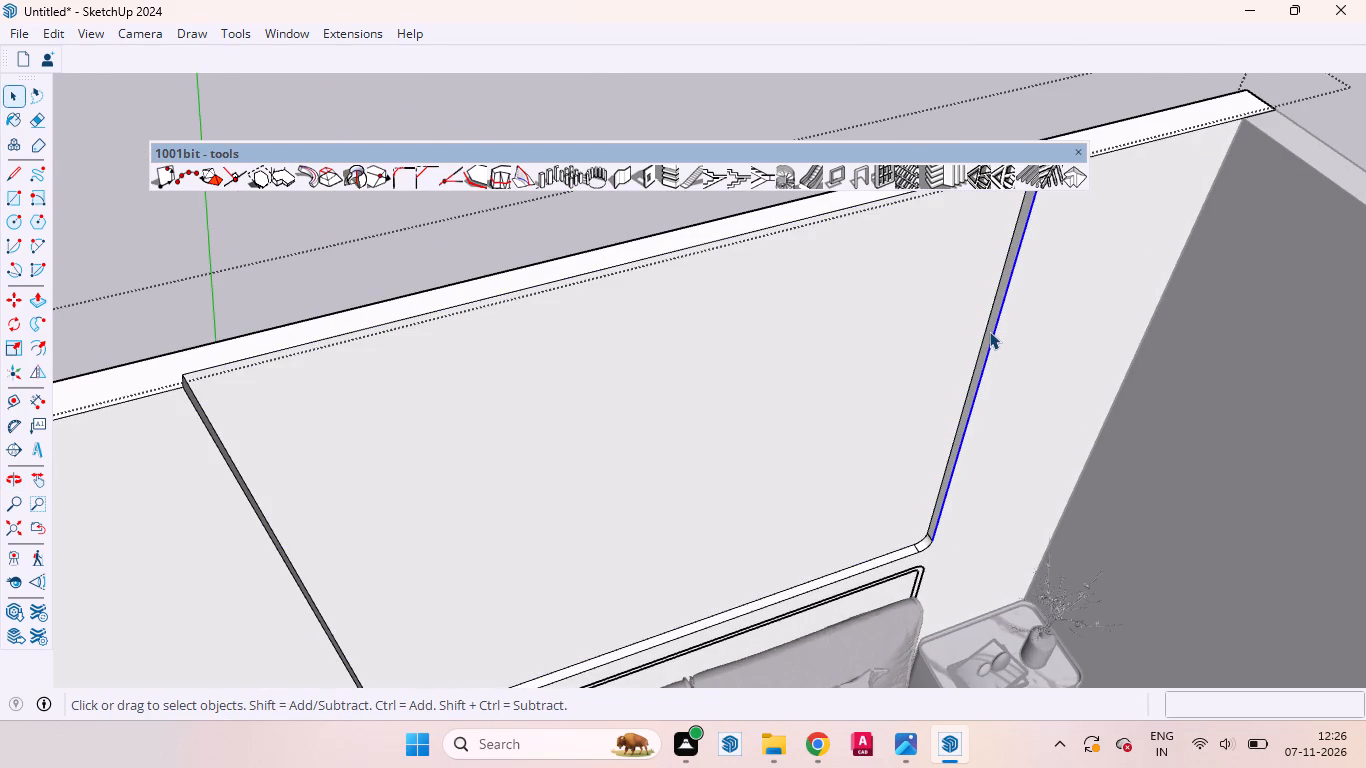
scroll(989, 331, "up", 3)
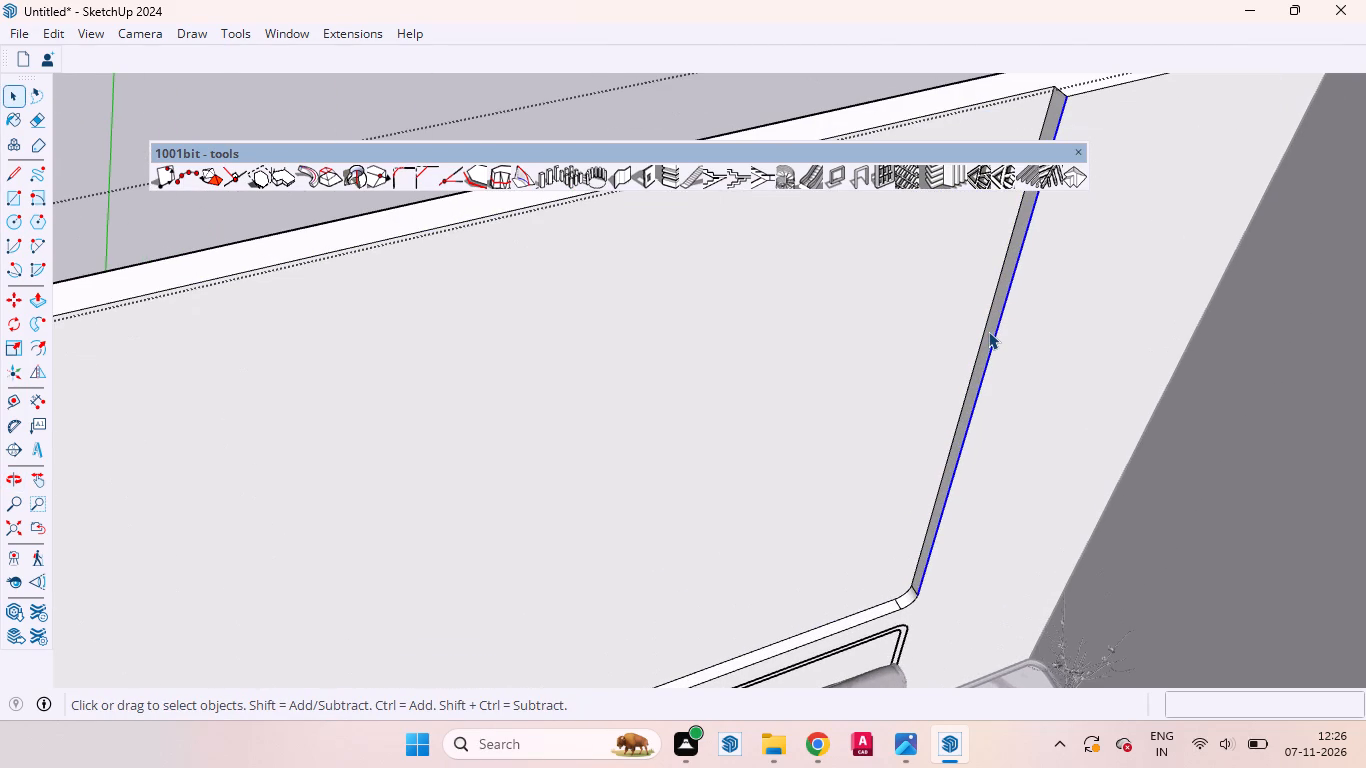
scroll(988, 331, "up", 2)
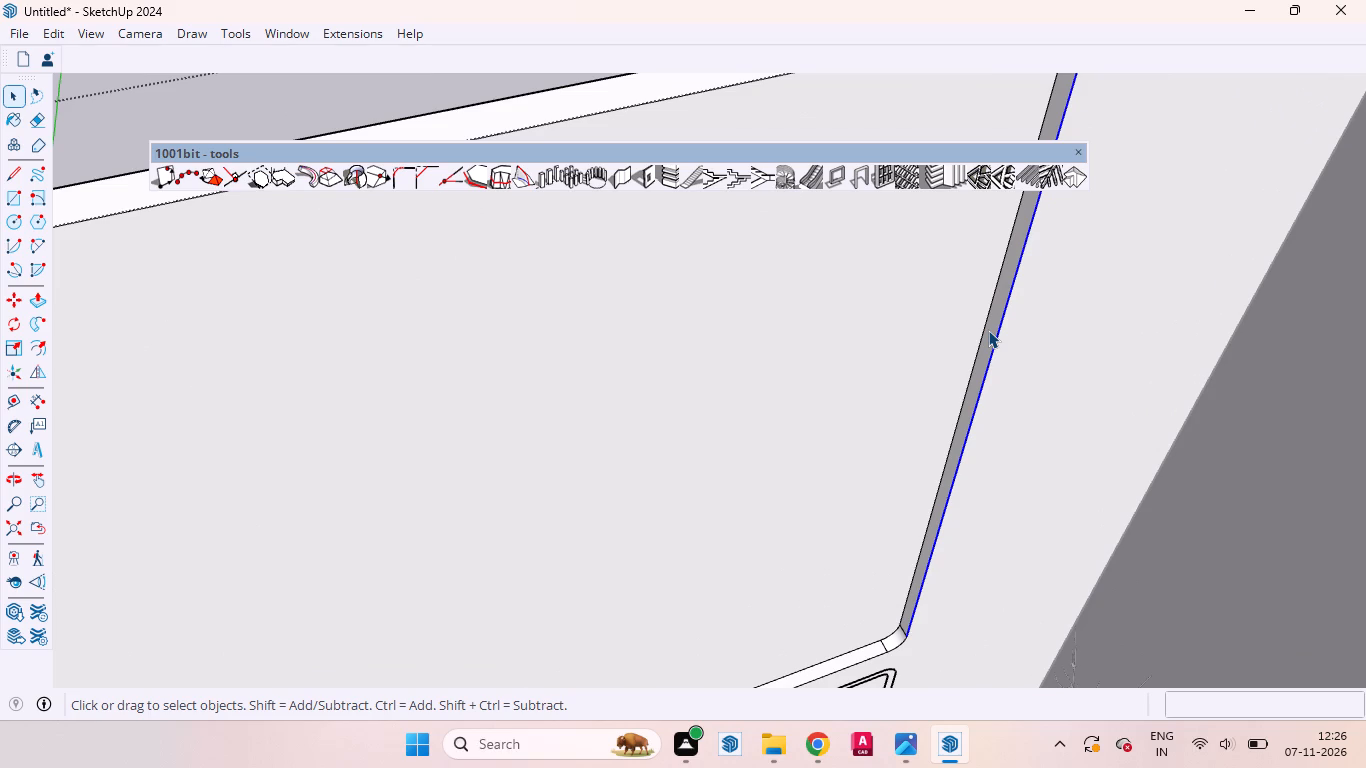
scroll(986, 329, "up", 3)
scroll(956, 443, "down", 3)
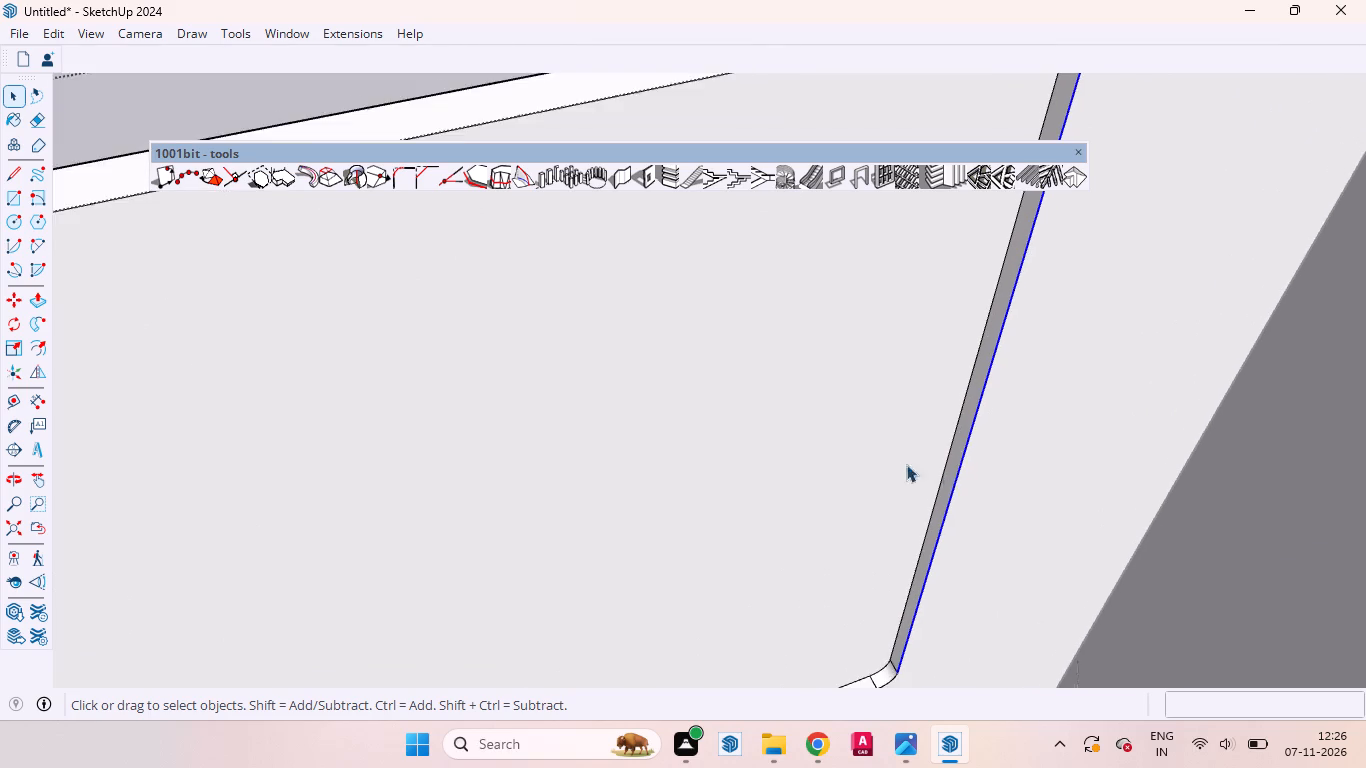
middle_click_drag(893, 473, 904, 541)
scroll(789, 465, "down", 4)
scroll(901, 434, "up", 3)
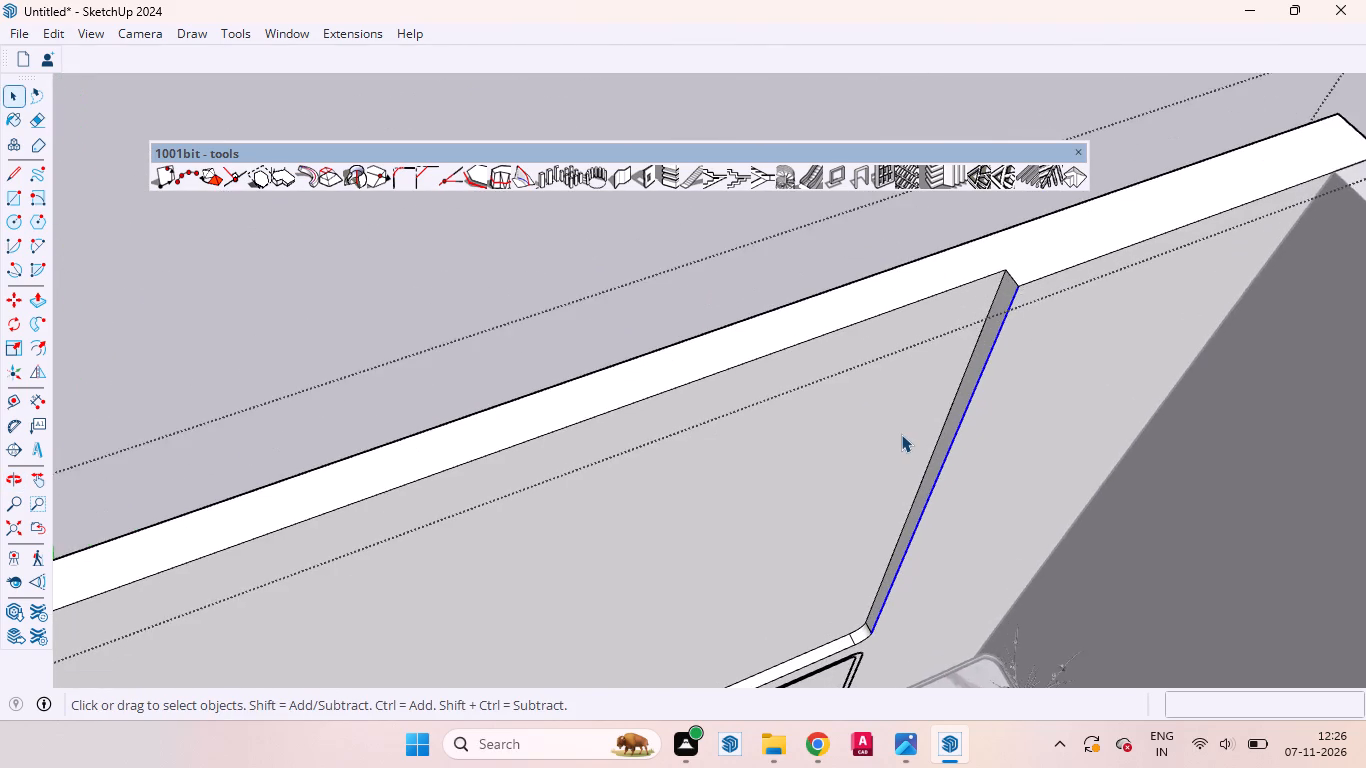
scroll(910, 343, "up", 6)
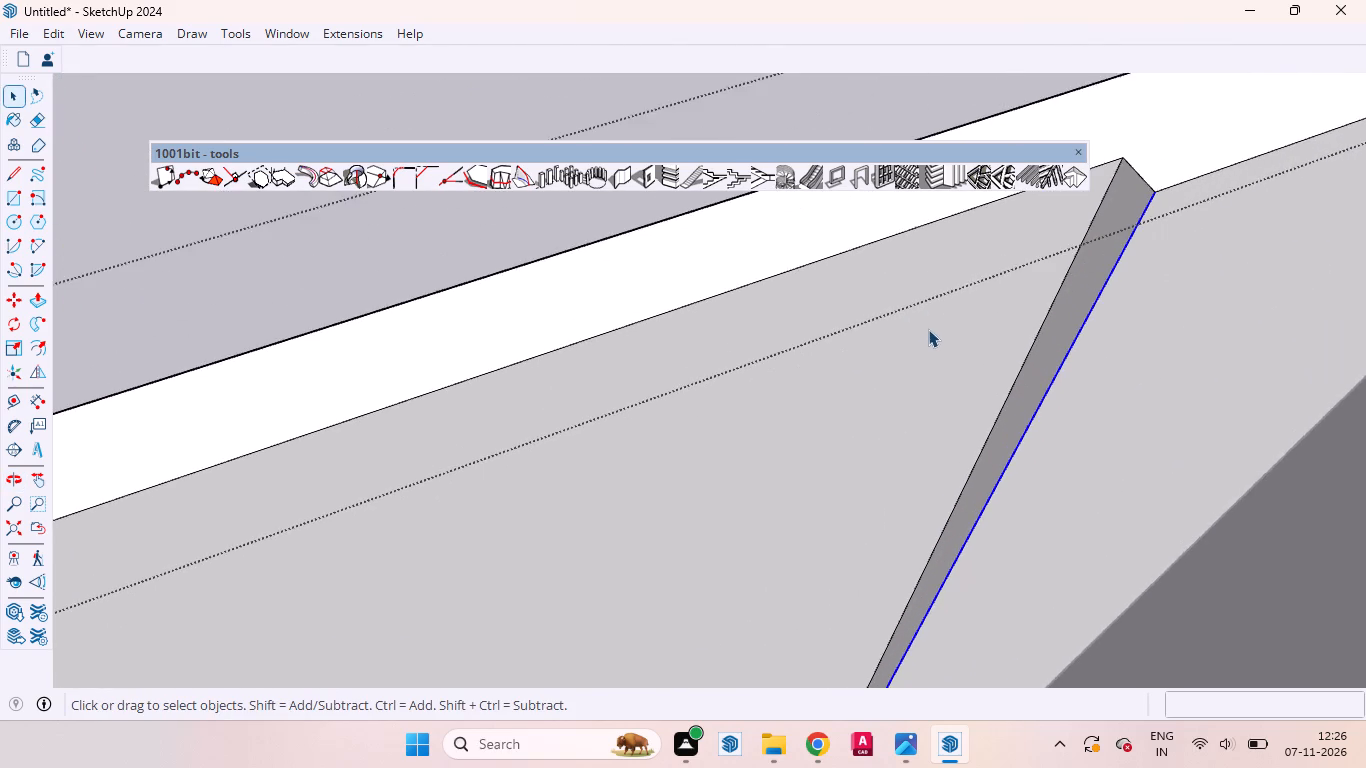
scroll(958, 306, "up", 3)
left_click(1082, 331)
Examine the upper panel's top edge and its fit above the bordered headboard panel, looking straight at the back wall.
scroll(847, 333, "down", 4)
middle_click_drag(810, 367, 654, 267)
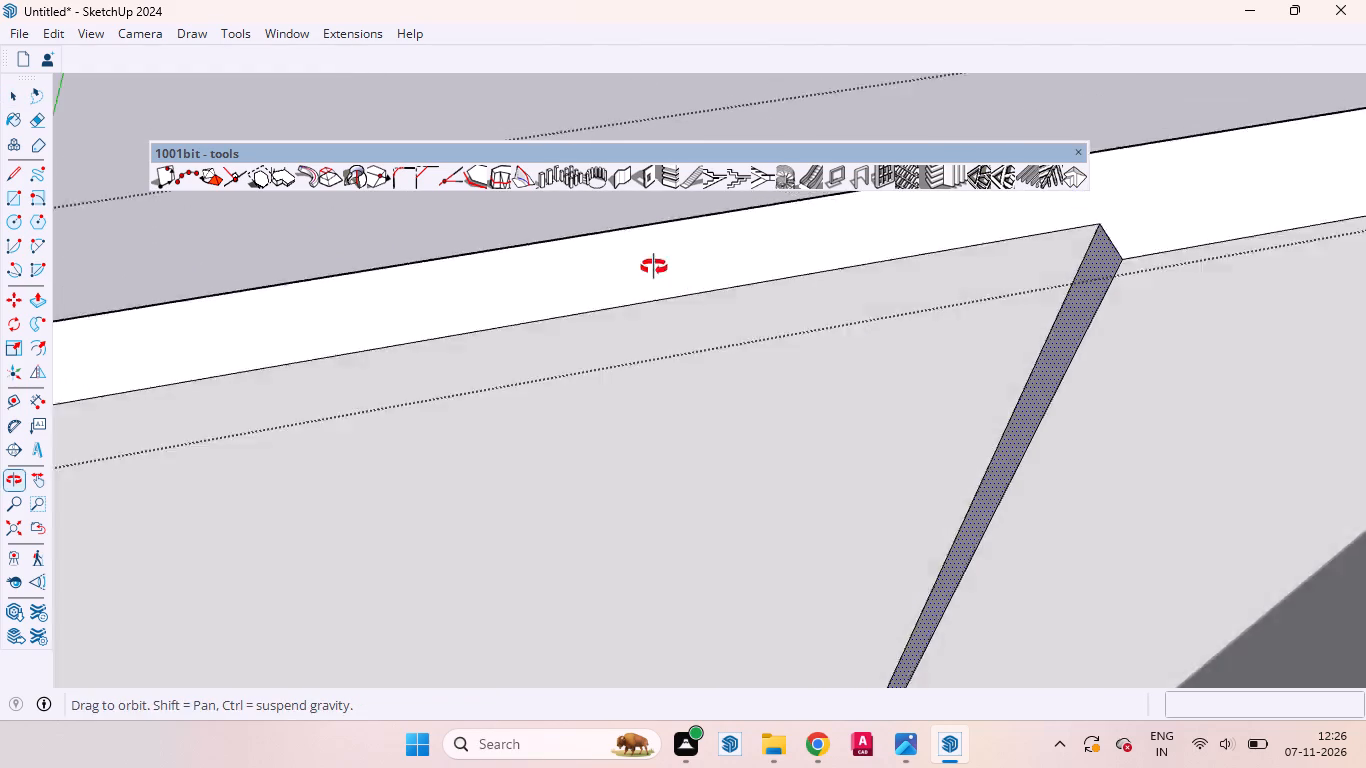
middle_click_drag(654, 267, 646, 250)
scroll(646, 250, "down", 5)
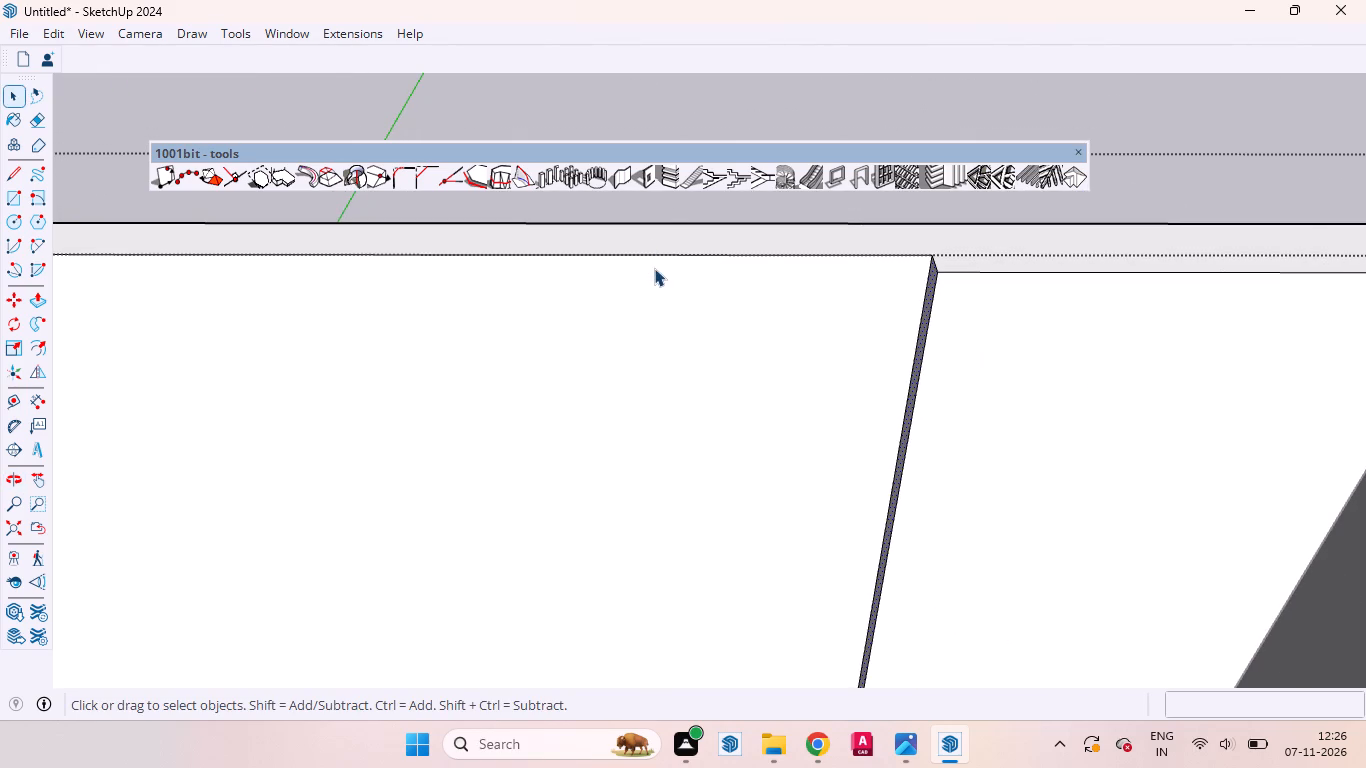
scroll(654, 268, "down", 2)
middle_click_drag(634, 234, 610, 180)
scroll(627, 234, "down", 5)
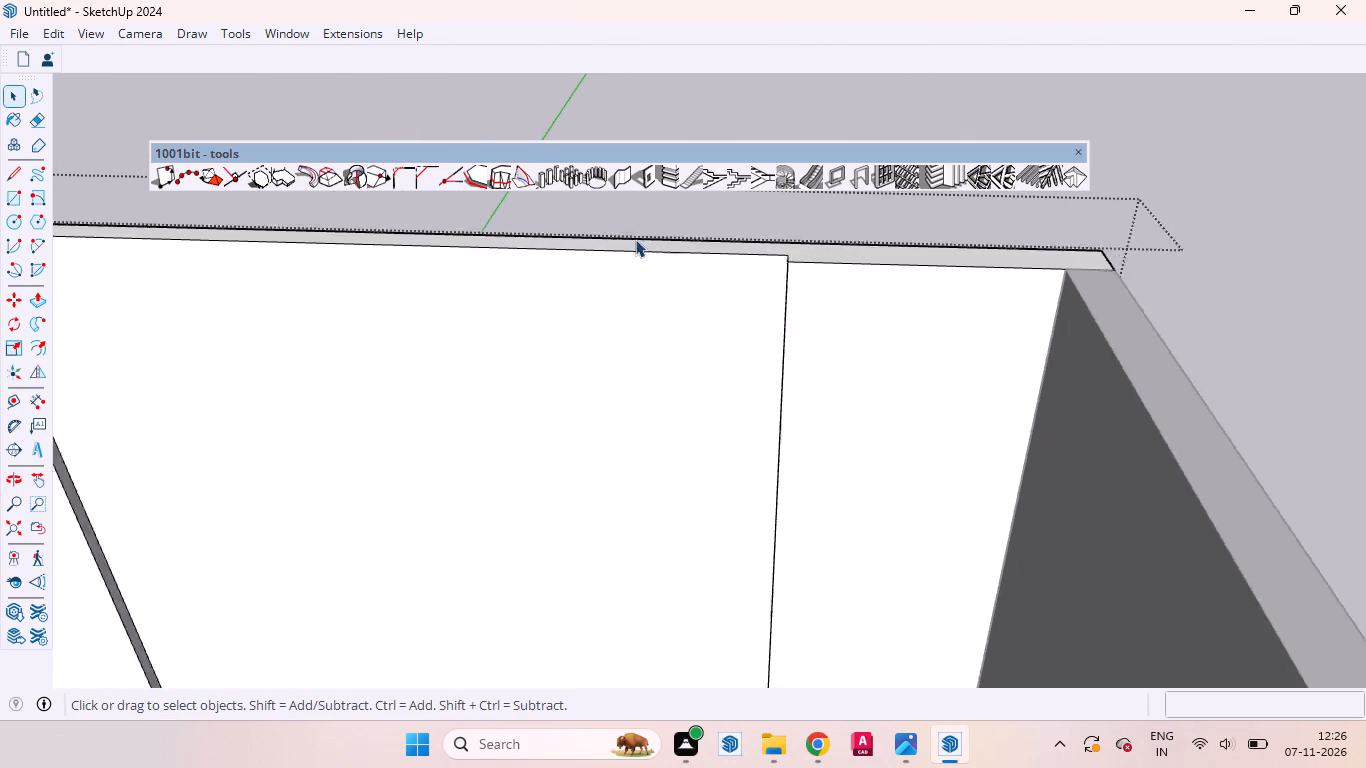
scroll(635, 239, "down", 2)
middle_click_drag(652, 257, 591, 227)
scroll(616, 228, "down", 4)
middle_click_drag(584, 290, 729, 234)
scroll(731, 234, "up", 1)
scroll(749, 261, "down", 2)
scroll(756, 266, "up", 1)
scroll(764, 274, "down", 1)
middle_click_drag(605, 368, 599, 312)
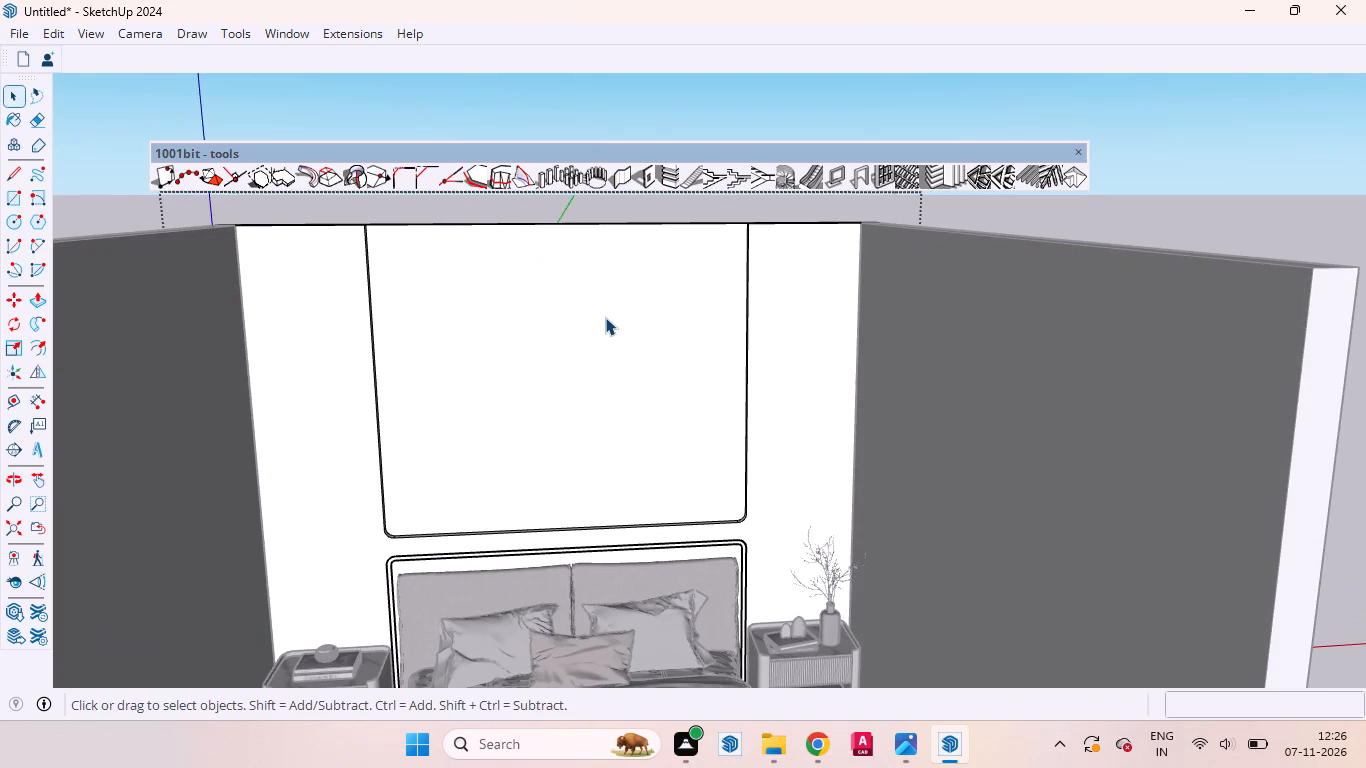
scroll(608, 329, "up", 2)
scroll(608, 329, "down", 1)
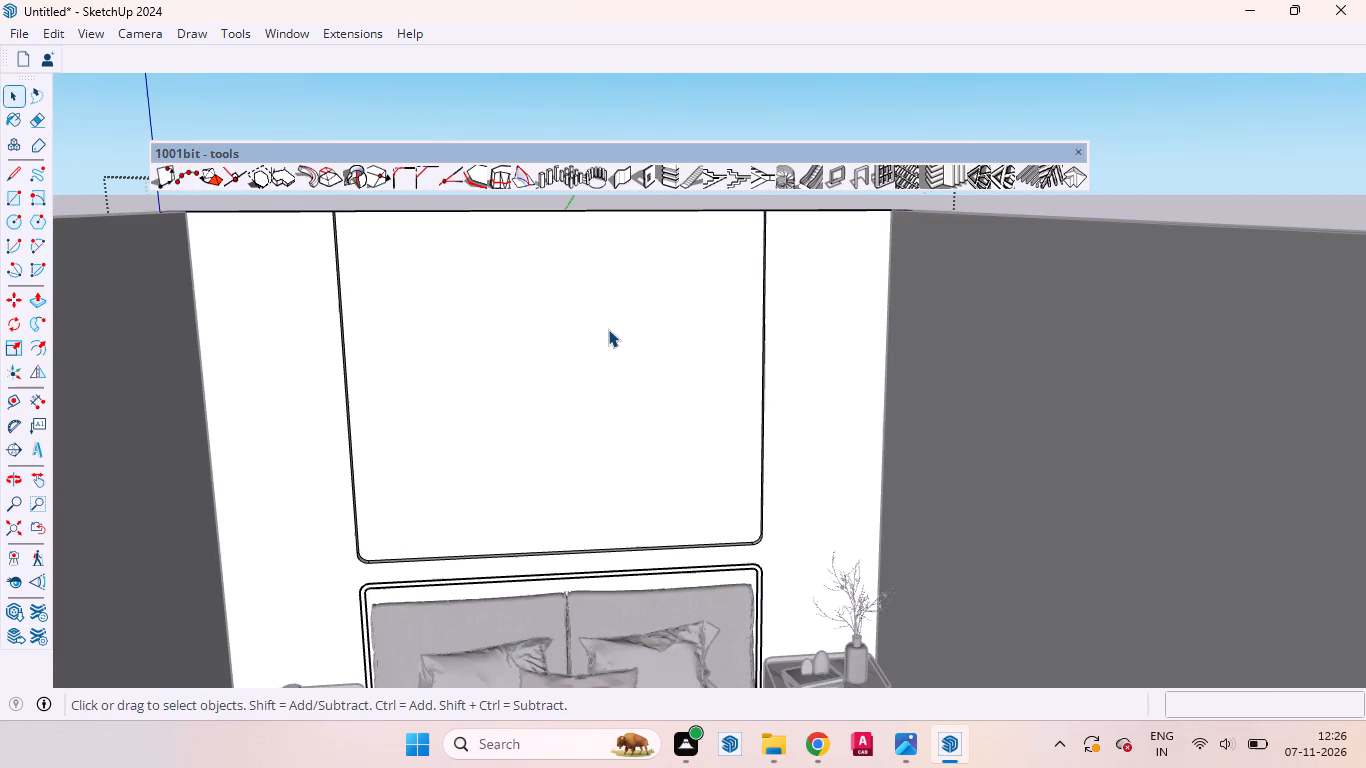
scroll(608, 329, "down", 1)
middle_click_drag(632, 321, 619, 249)
scroll(590, 219, "up", 2)
middle_click_drag(602, 244, 660, 307)
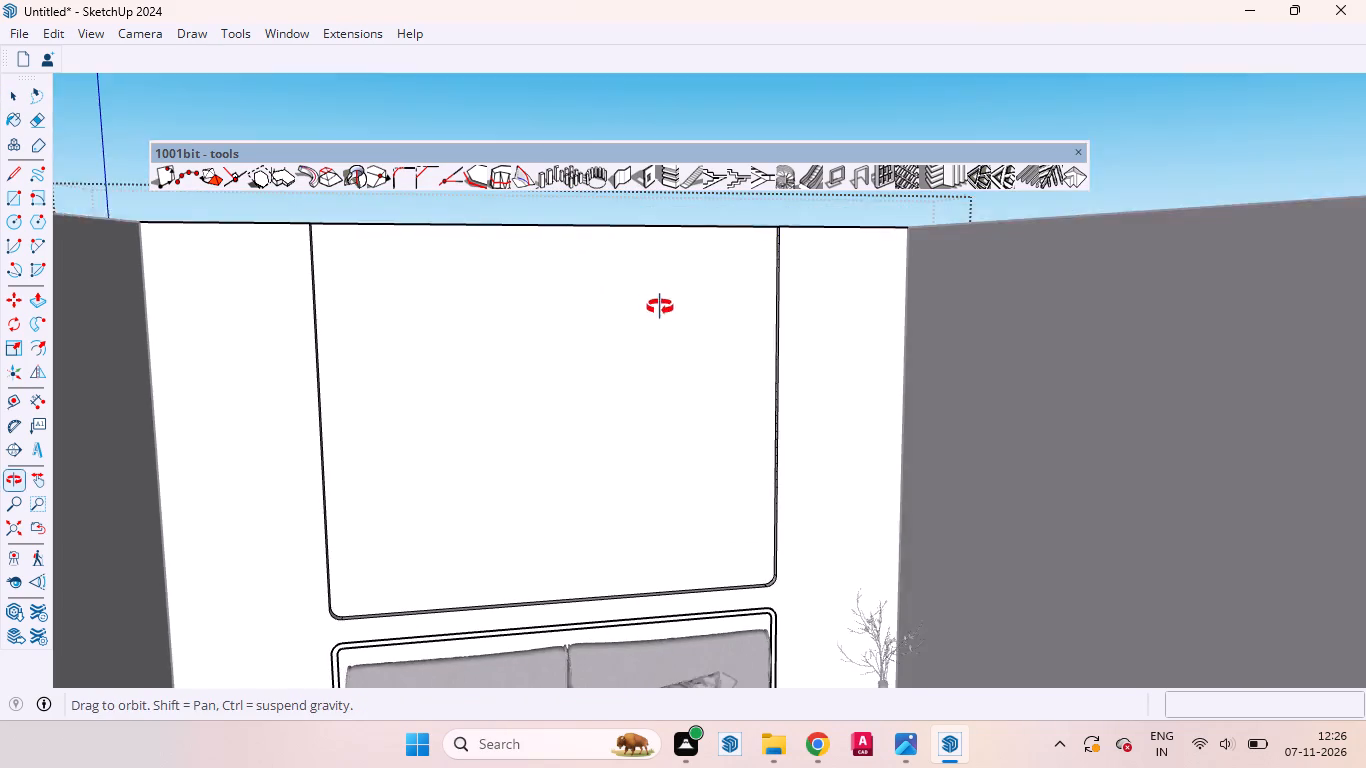
middle_click_drag(660, 307, 660, 308)
middle_click_drag(666, 311, 637, 321)
scroll(637, 321, "up", 1)
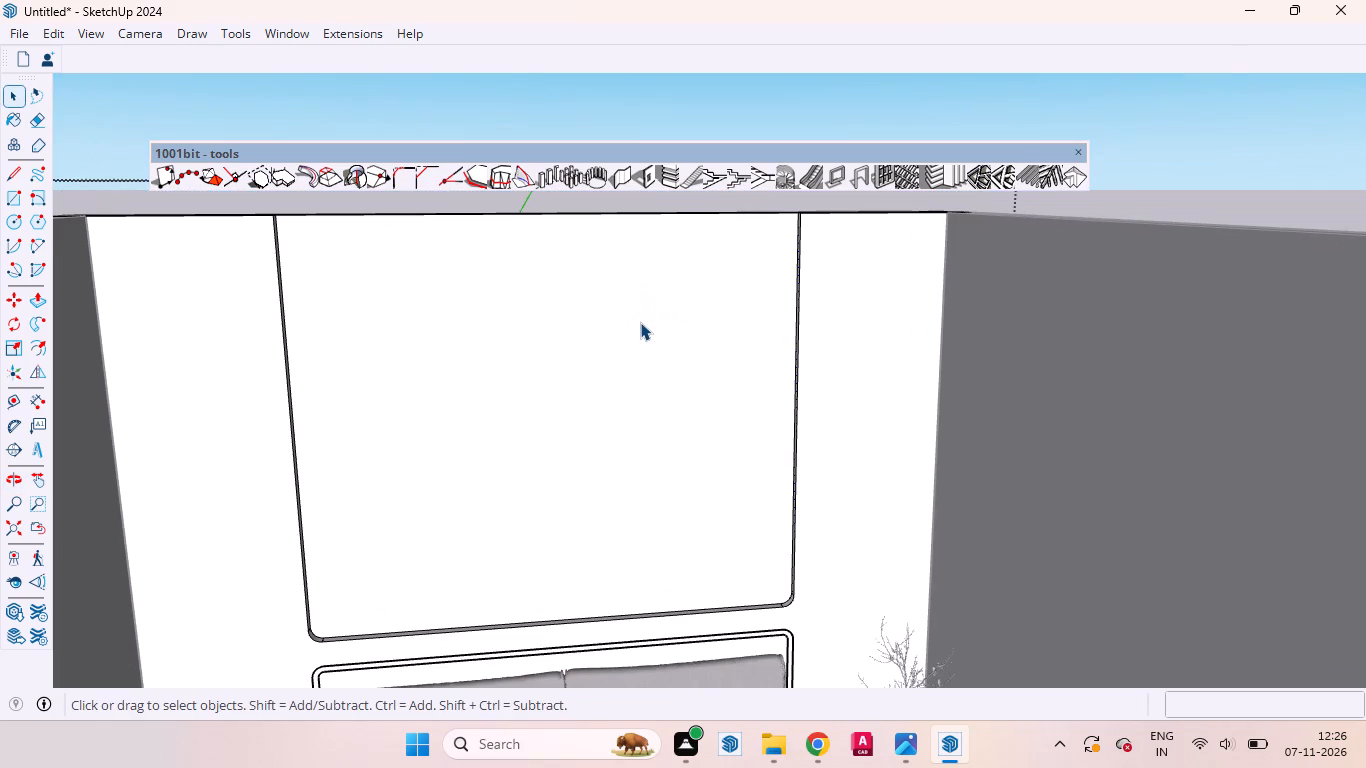
scroll(647, 322, "down", 2)
Examine the upper panel from above, checking its top edge, side depths and lower corners against the back wall.
middle_click_drag(652, 328, 712, 408)
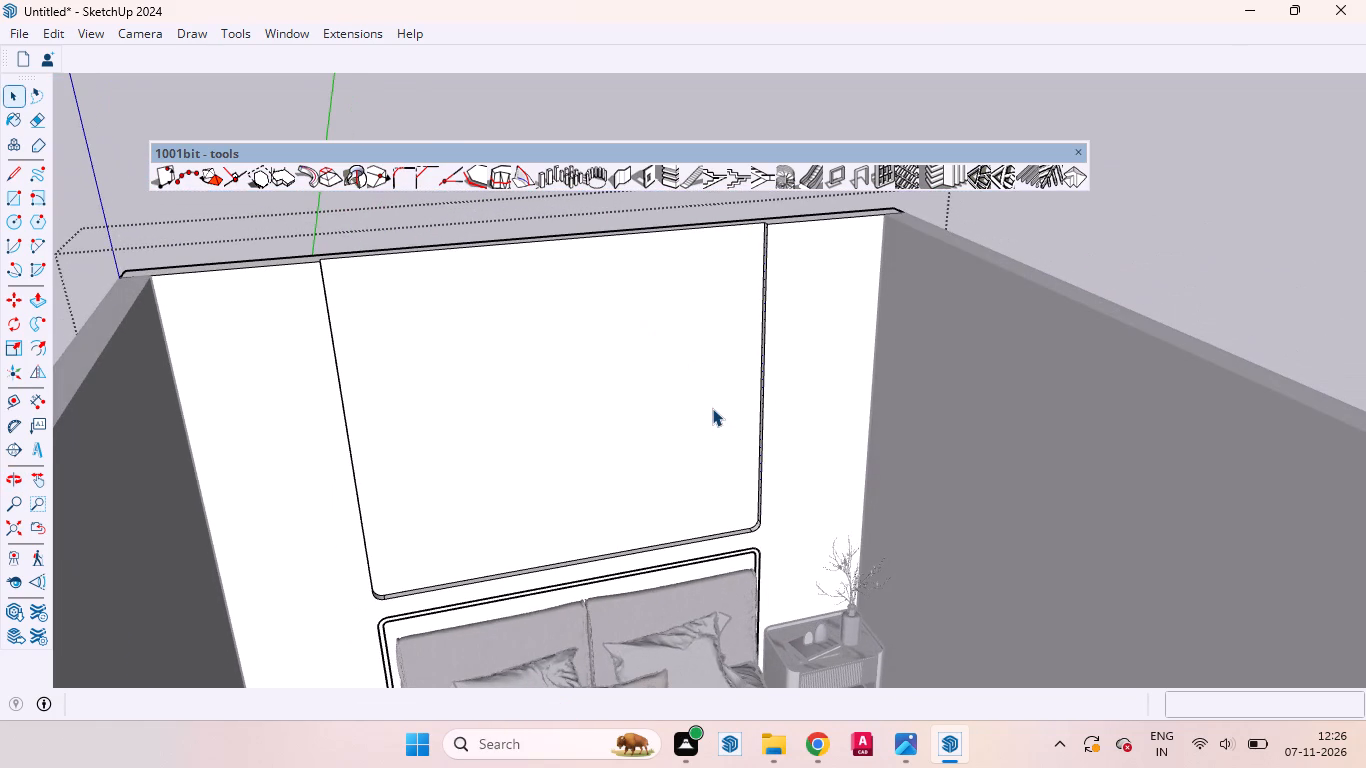
scroll(687, 341, "up", 2)
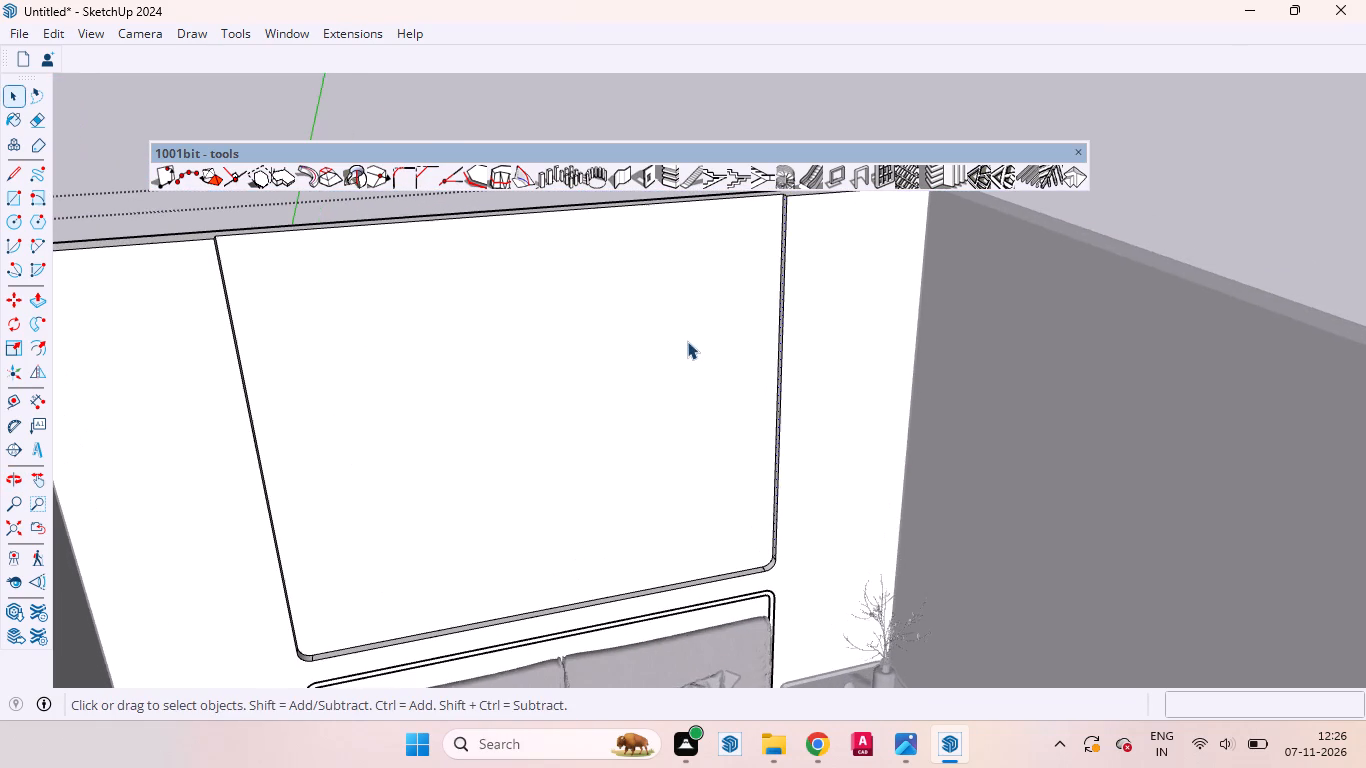
middle_click_drag(694, 348, 671, 435)
scroll(689, 445, "down", 1)
scroll(696, 450, "up", 2)
scroll(698, 452, "down", 6)
middle_click_drag(704, 455, 668, 453)
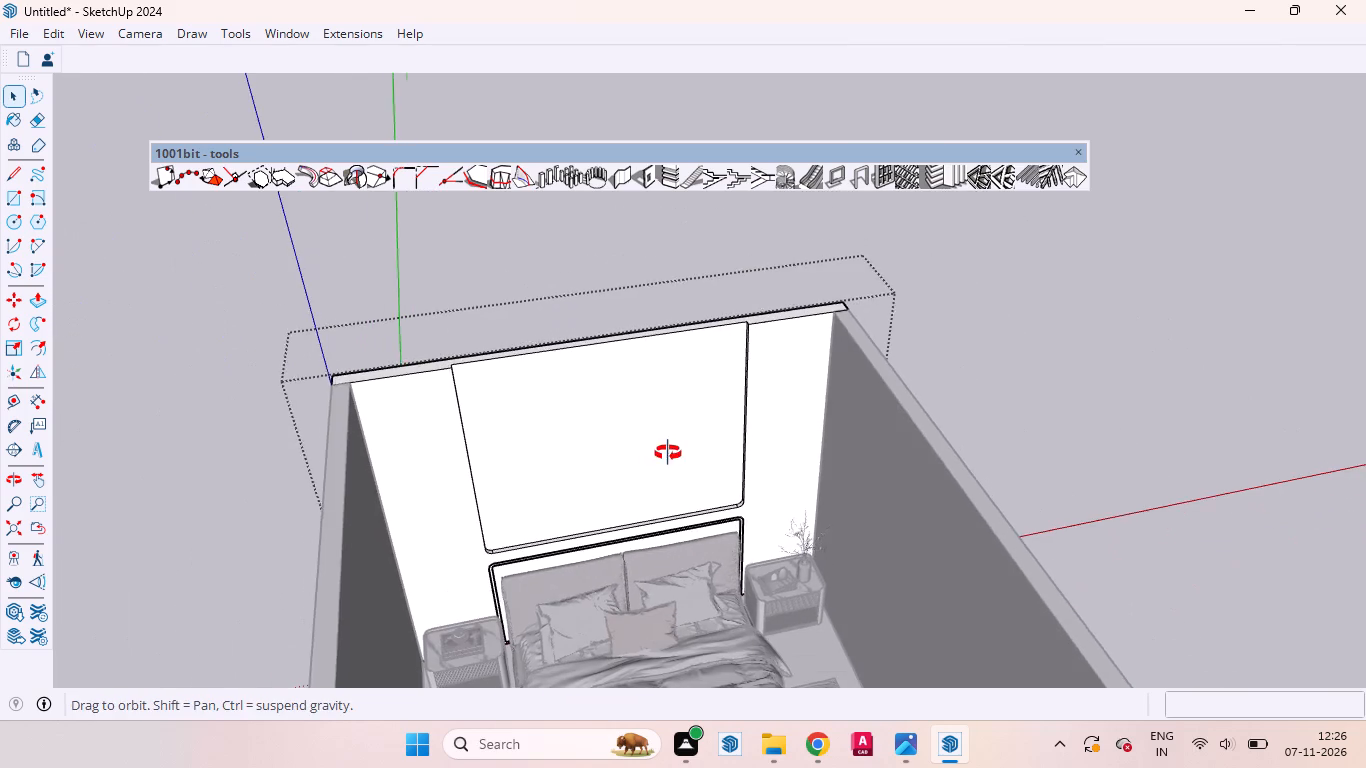
middle_click_drag(668, 453, 642, 459)
scroll(571, 386, "up", 3)
scroll(749, 363, "down", 3)
middle_click_drag(709, 421, 708, 371)
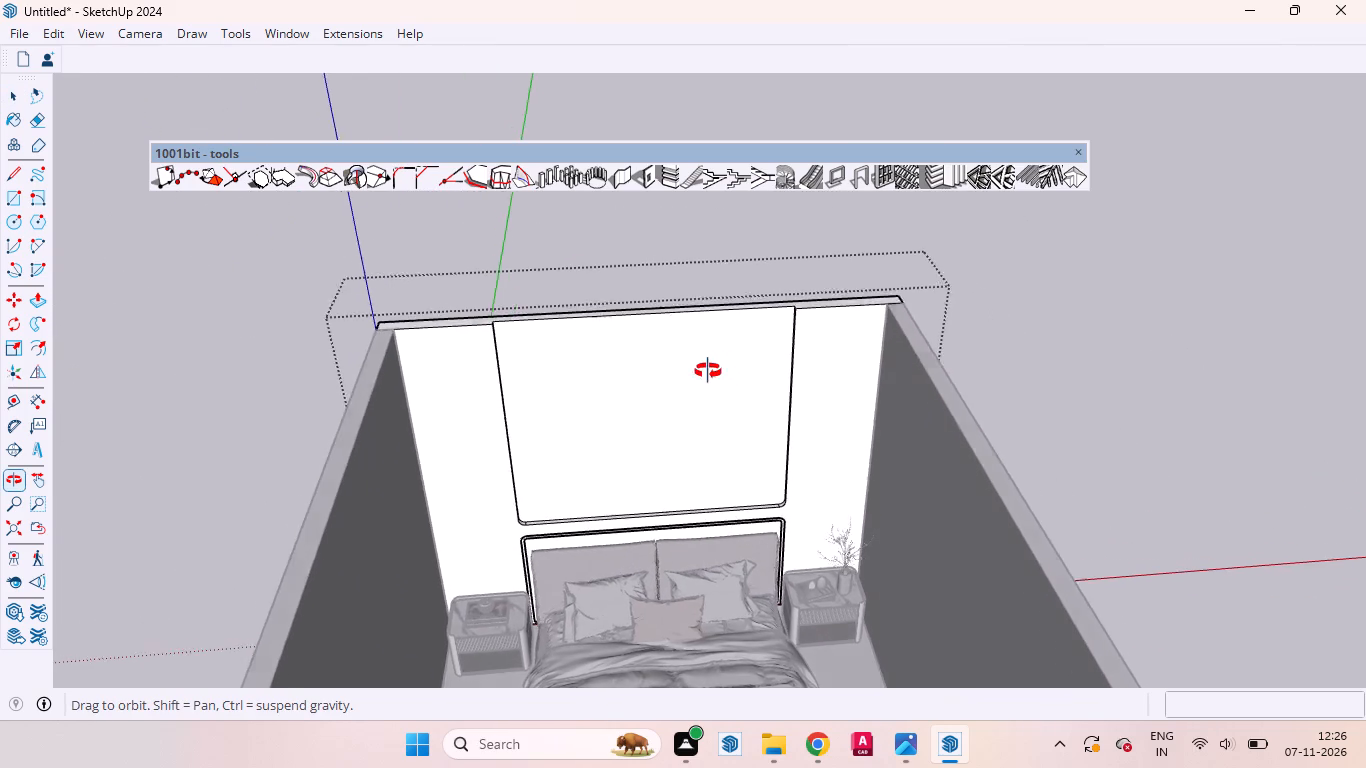
middle_click_drag(708, 371, 712, 351)
scroll(668, 295, "up", 3)
middle_click_drag(667, 348, 714, 373)
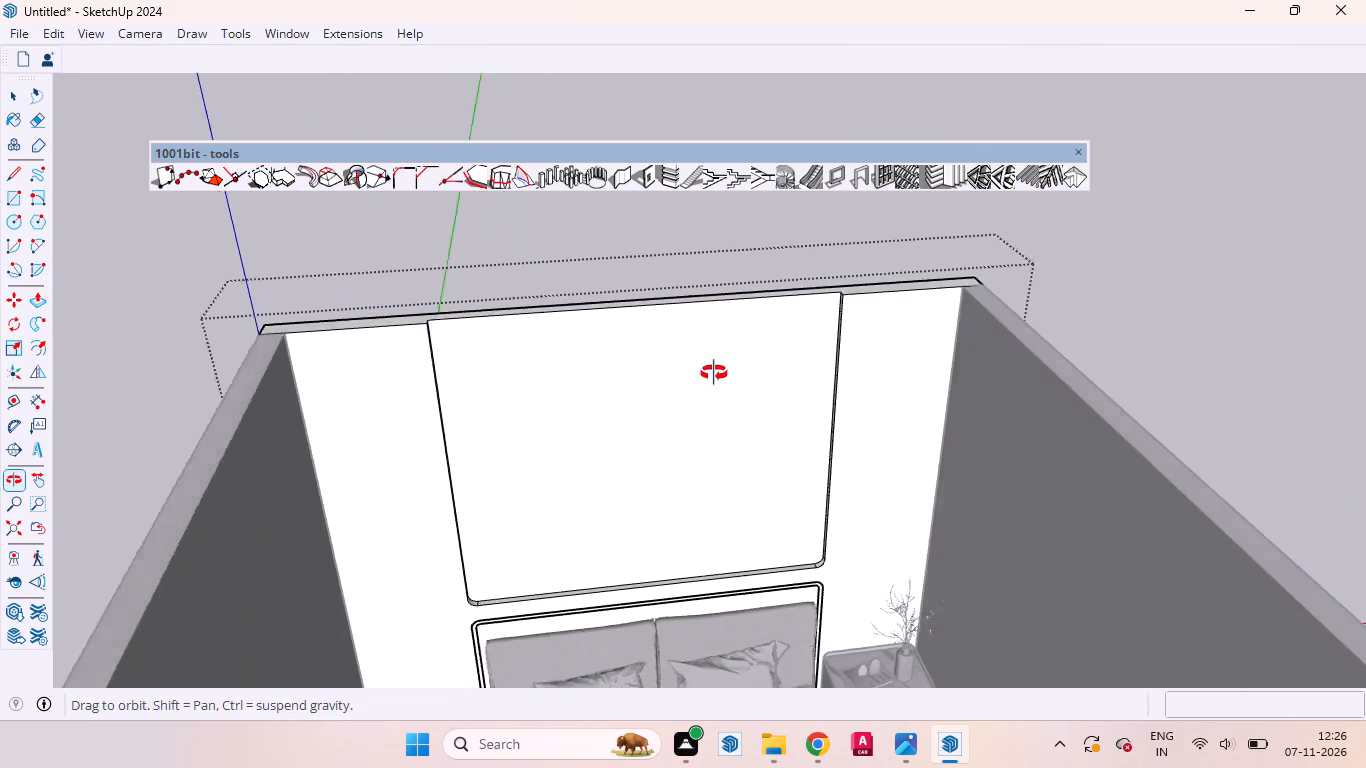
middle_click_drag(714, 373, 725, 378)
scroll(725, 378, "up", 1)
scroll(693, 369, "down", 2)
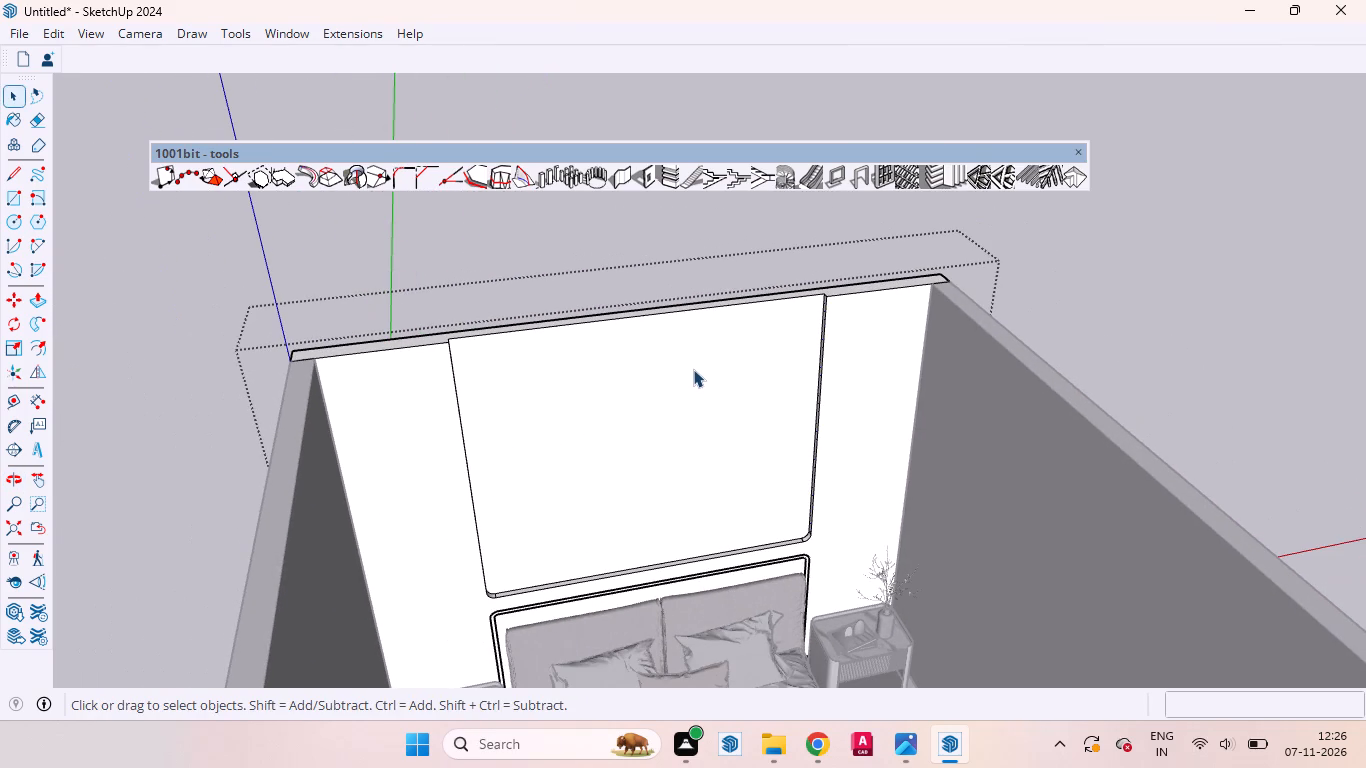
middle_click_drag(688, 369, 596, 359)
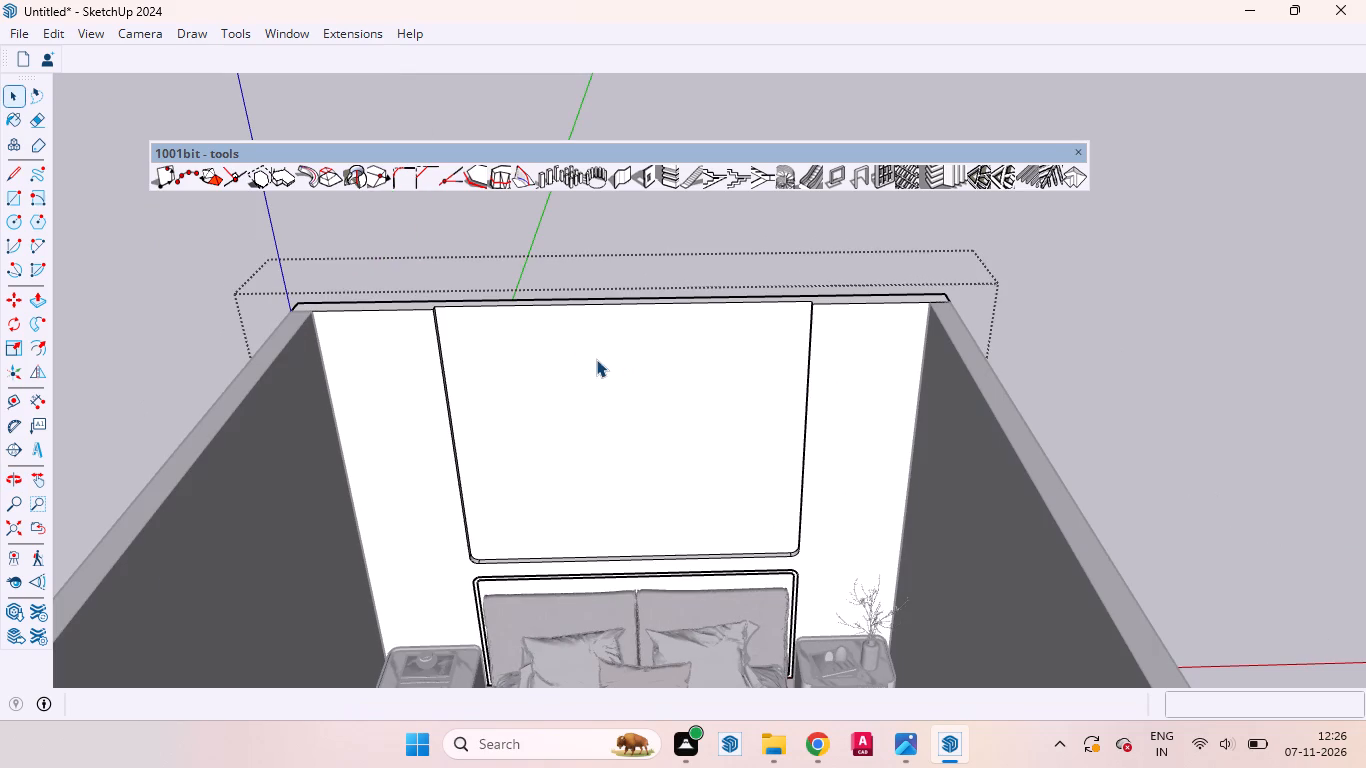
scroll(645, 308, "up", 2)
middle_click(671, 328)
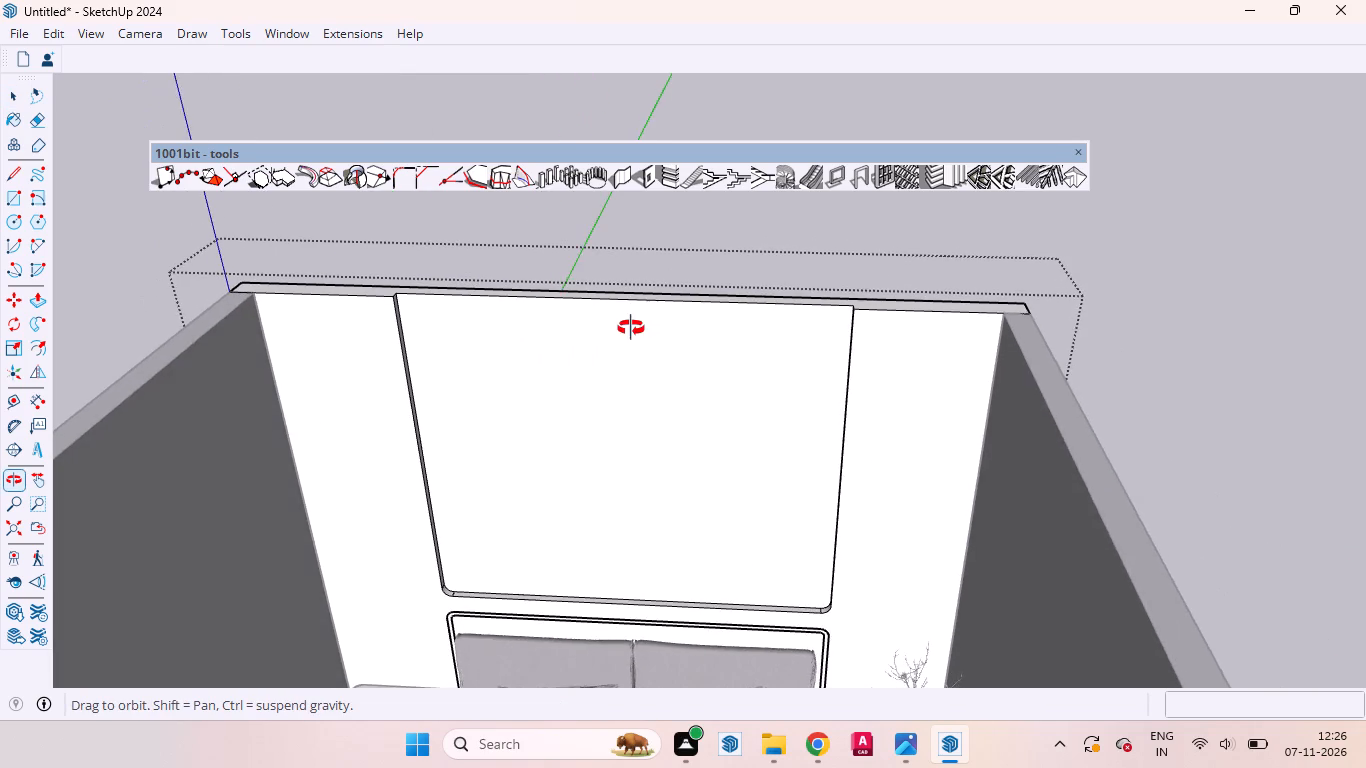
scroll(638, 270, "up", 2)
middle_click_drag(635, 281, 705, 359)
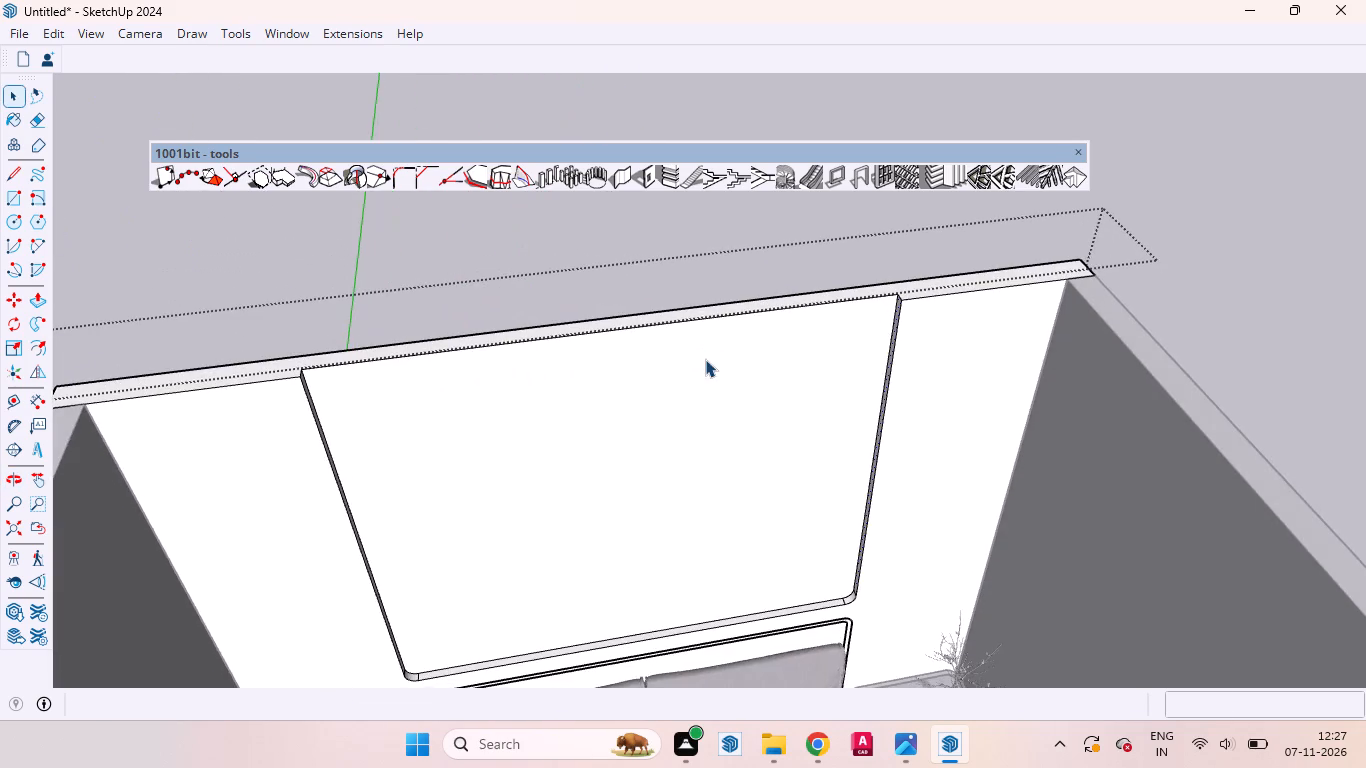
scroll(688, 386, "up", 1)
scroll(688, 387, "down", 2)
middle_click_drag(682, 391, 627, 375)
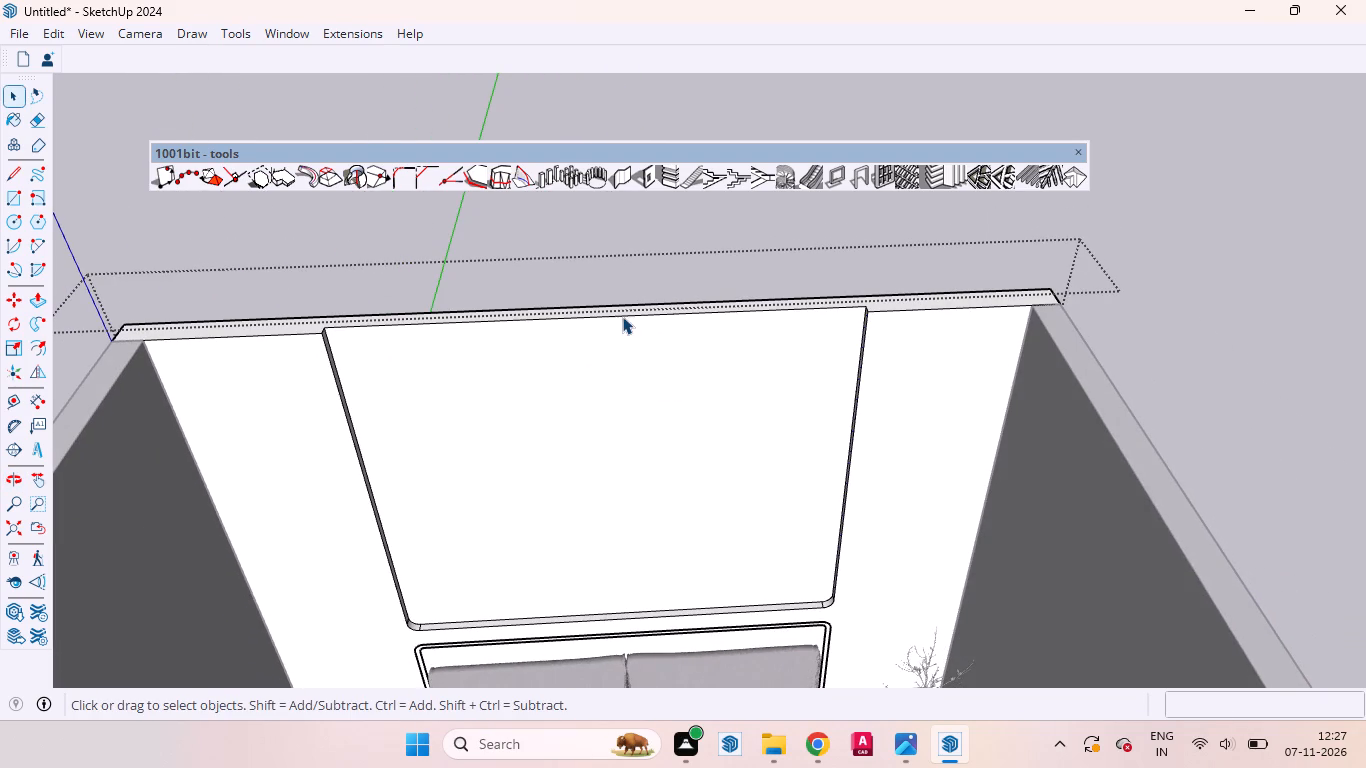
scroll(622, 316, "up", 4)
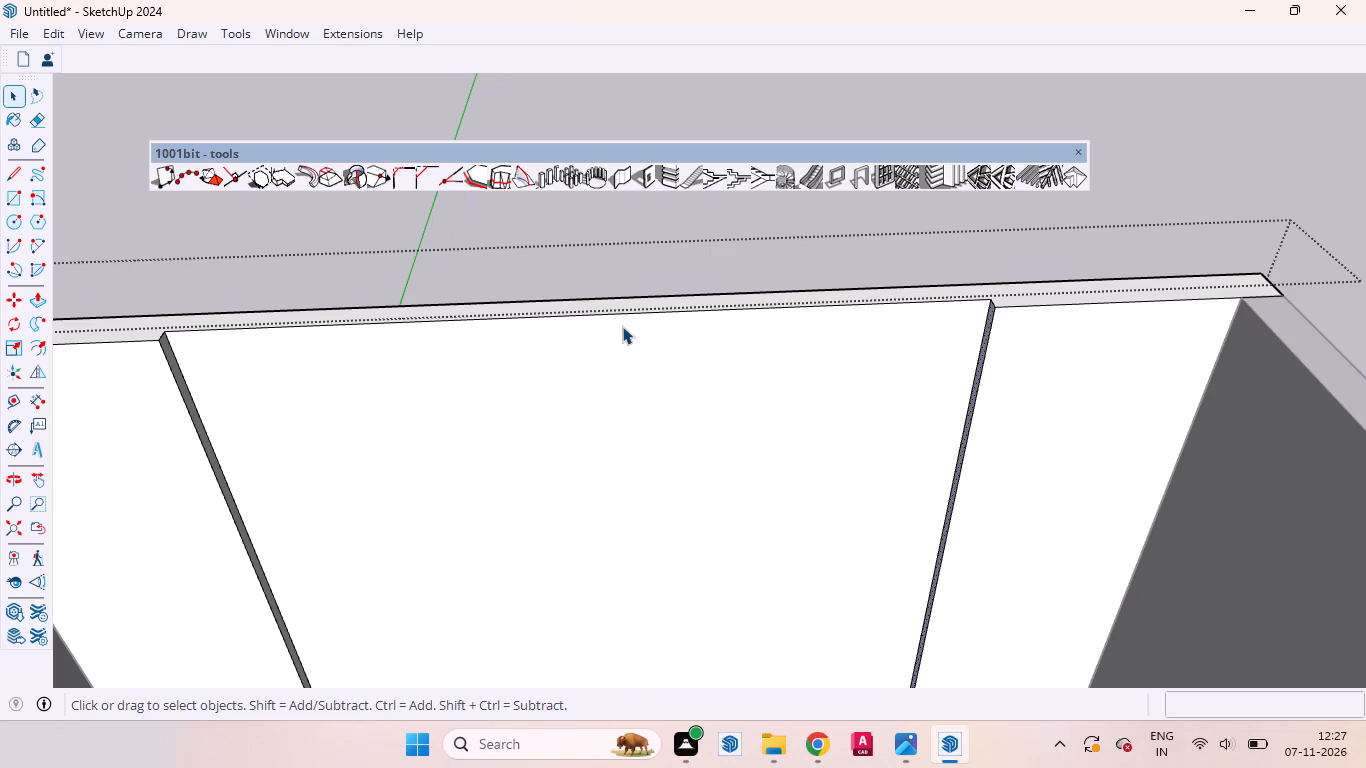
middle_click_drag(634, 313, 595, 321)
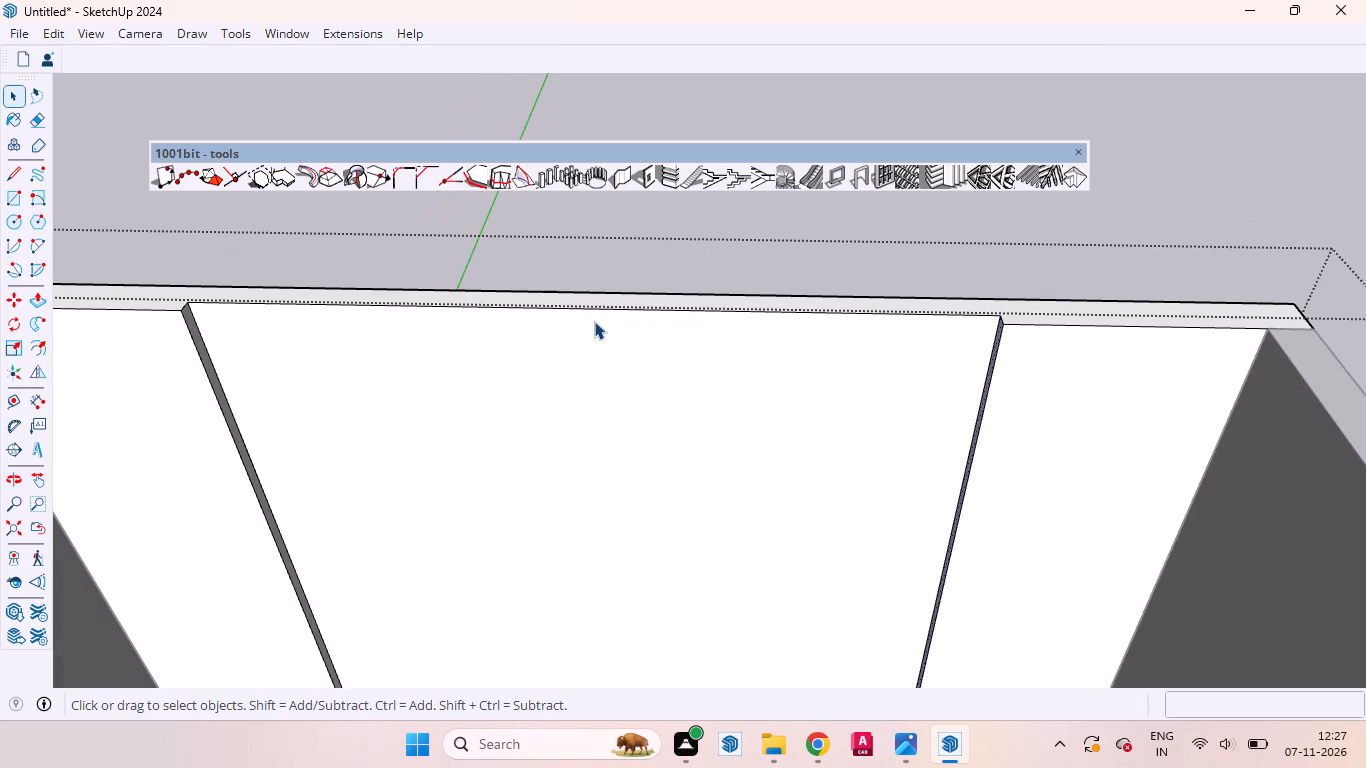
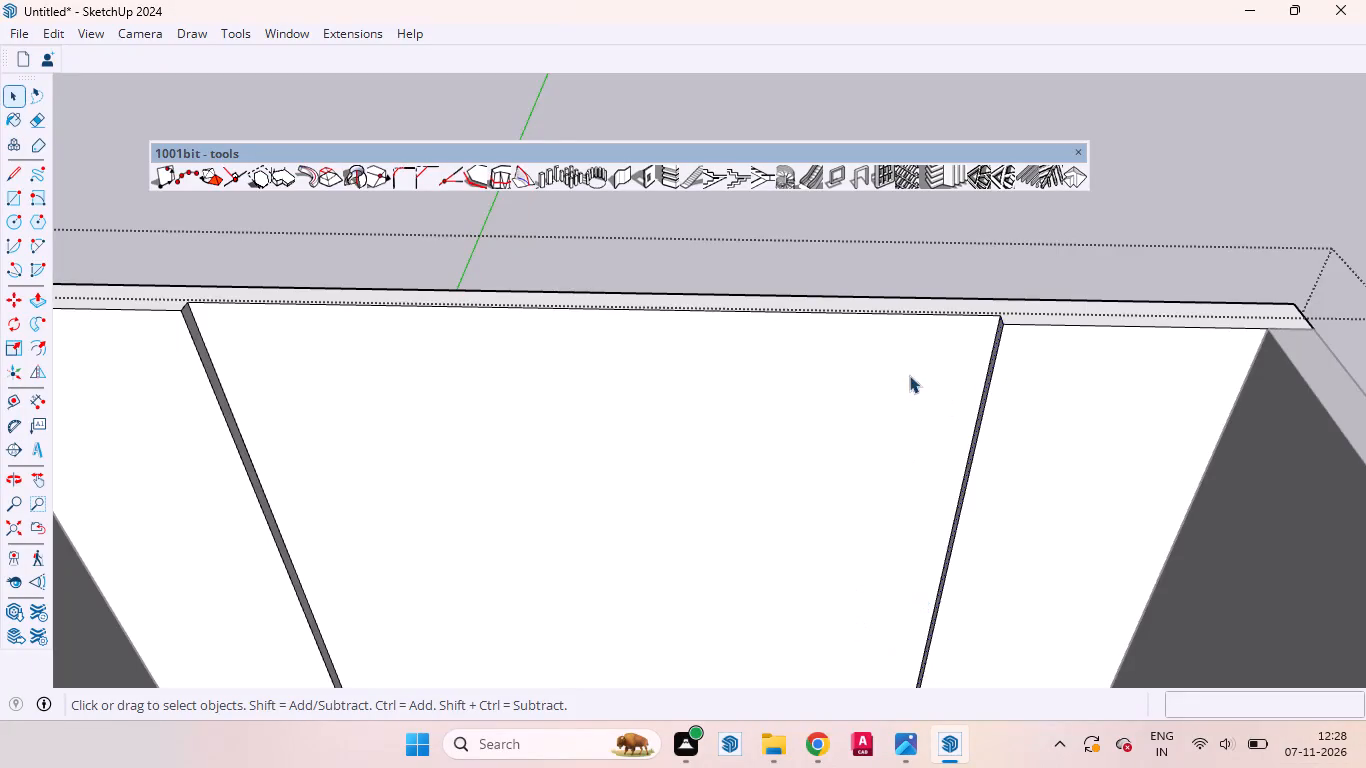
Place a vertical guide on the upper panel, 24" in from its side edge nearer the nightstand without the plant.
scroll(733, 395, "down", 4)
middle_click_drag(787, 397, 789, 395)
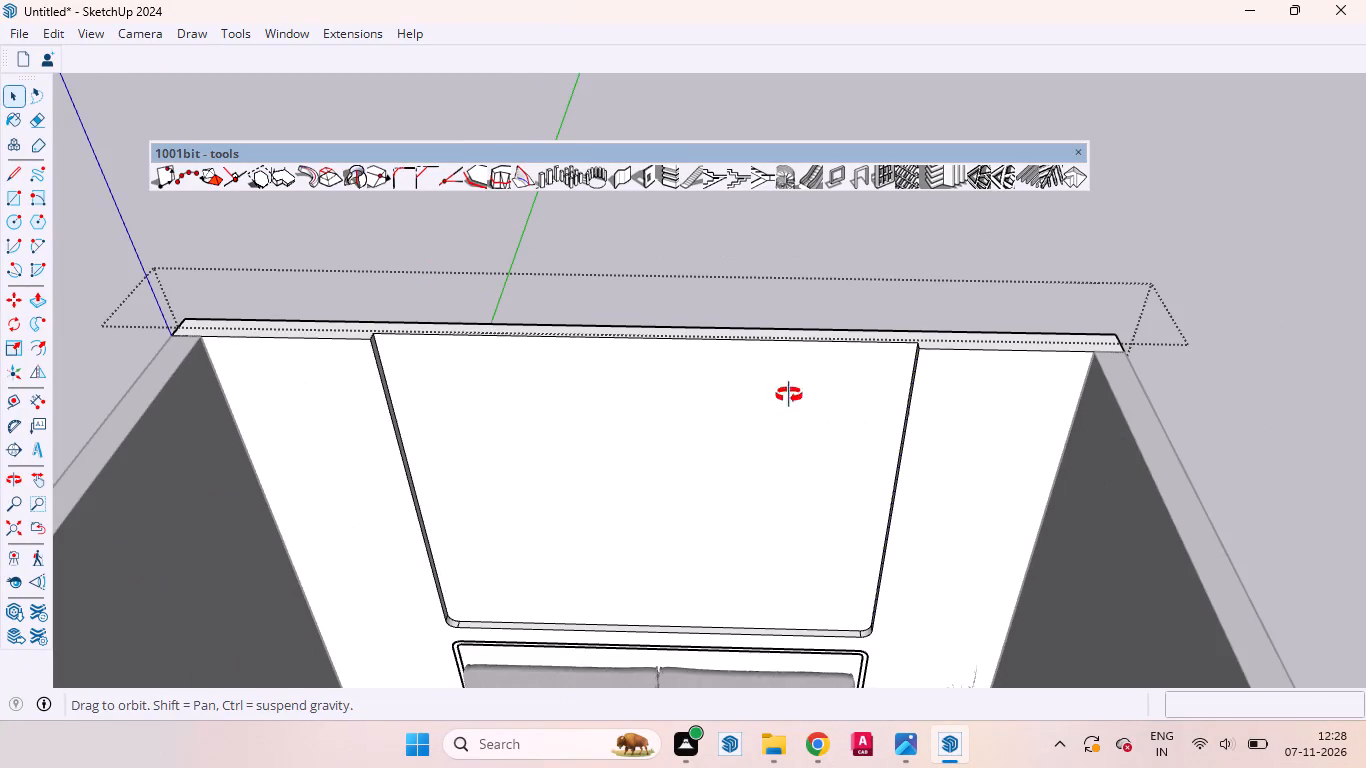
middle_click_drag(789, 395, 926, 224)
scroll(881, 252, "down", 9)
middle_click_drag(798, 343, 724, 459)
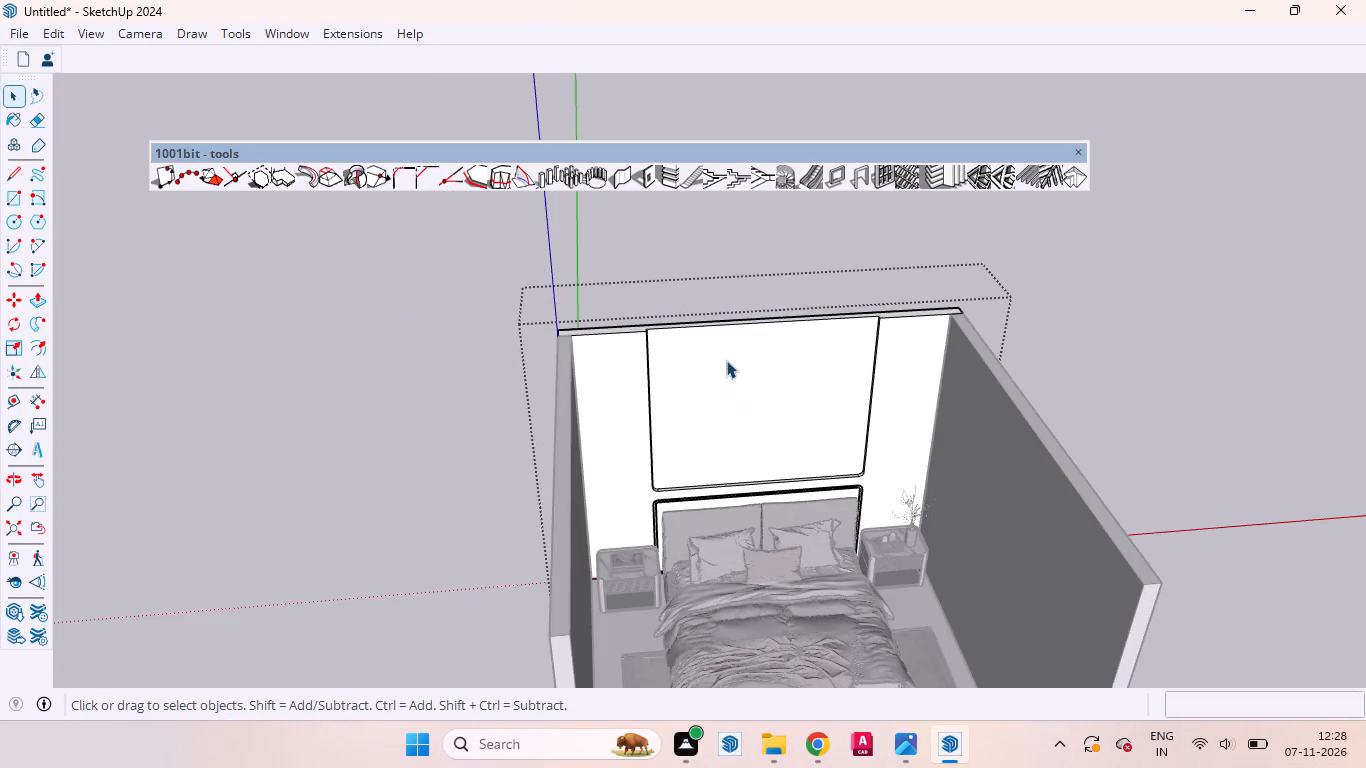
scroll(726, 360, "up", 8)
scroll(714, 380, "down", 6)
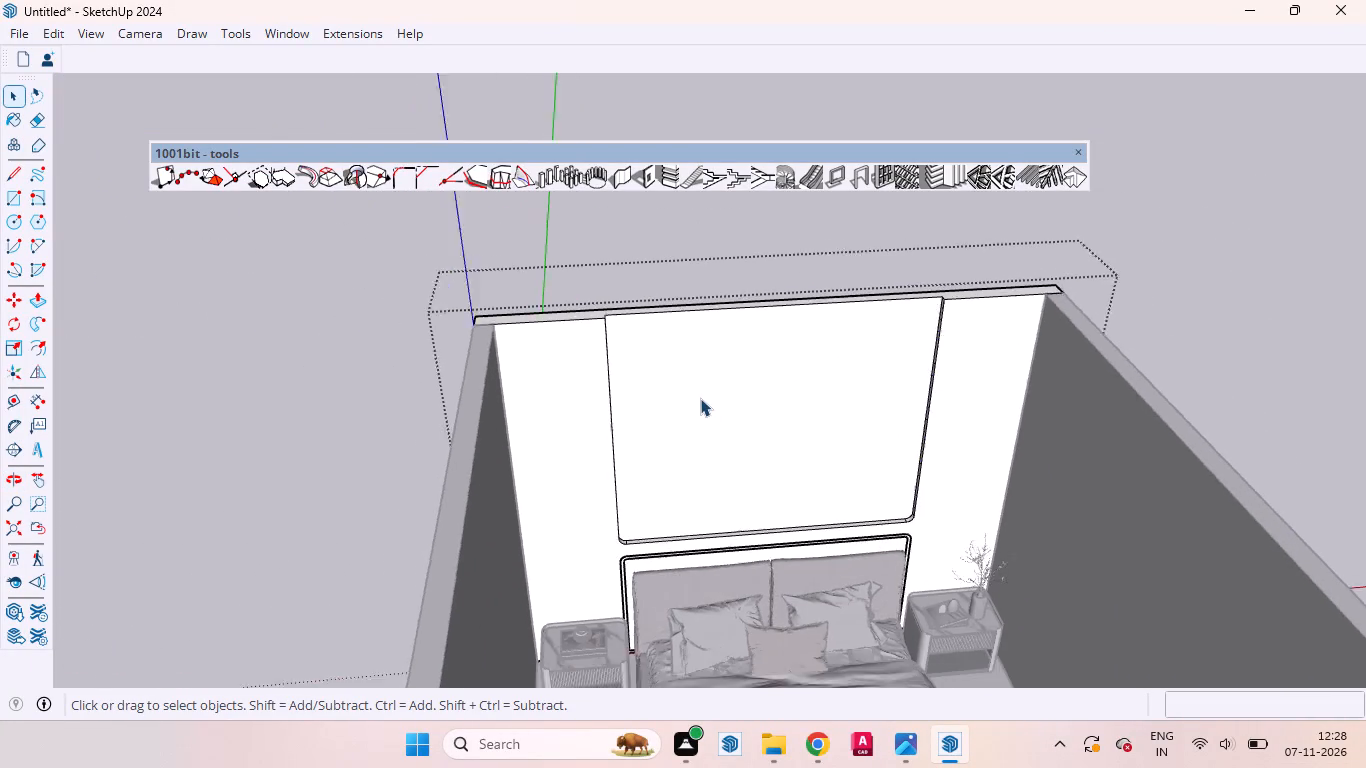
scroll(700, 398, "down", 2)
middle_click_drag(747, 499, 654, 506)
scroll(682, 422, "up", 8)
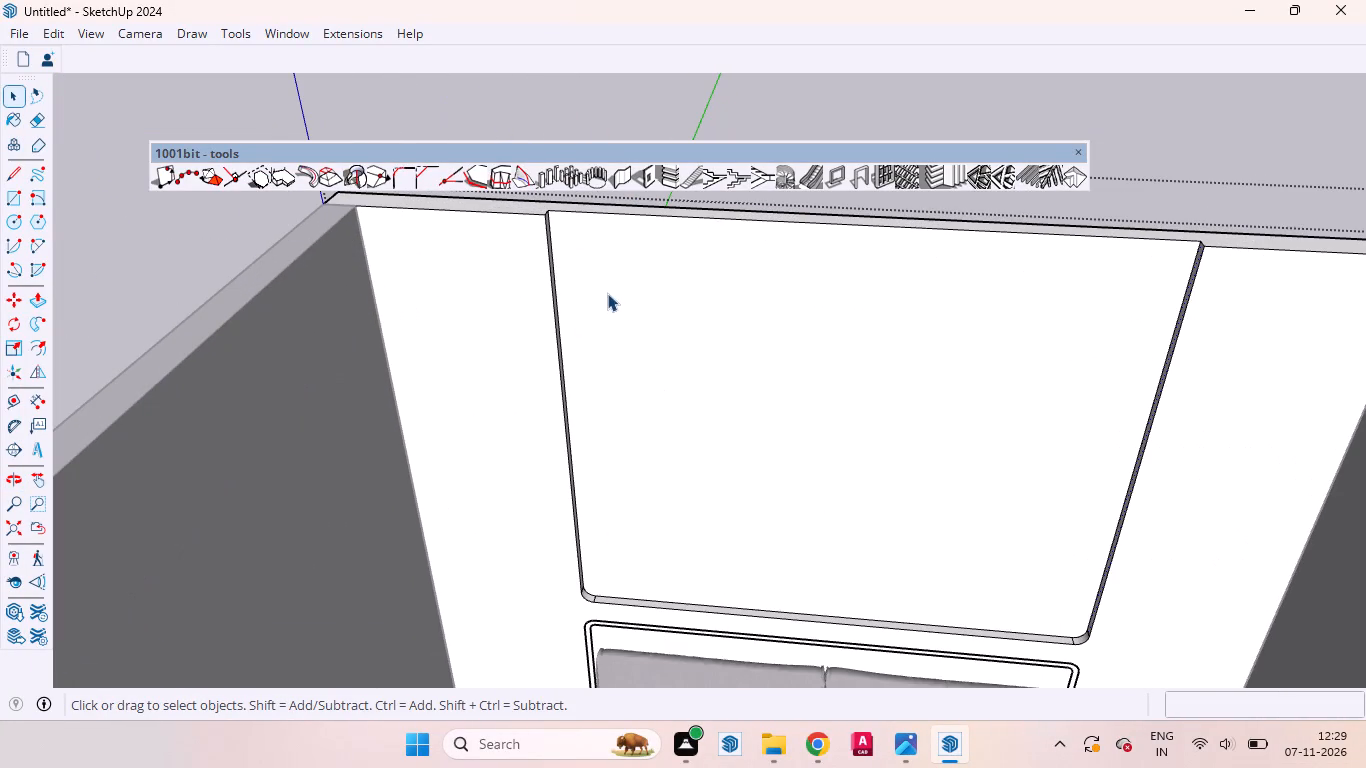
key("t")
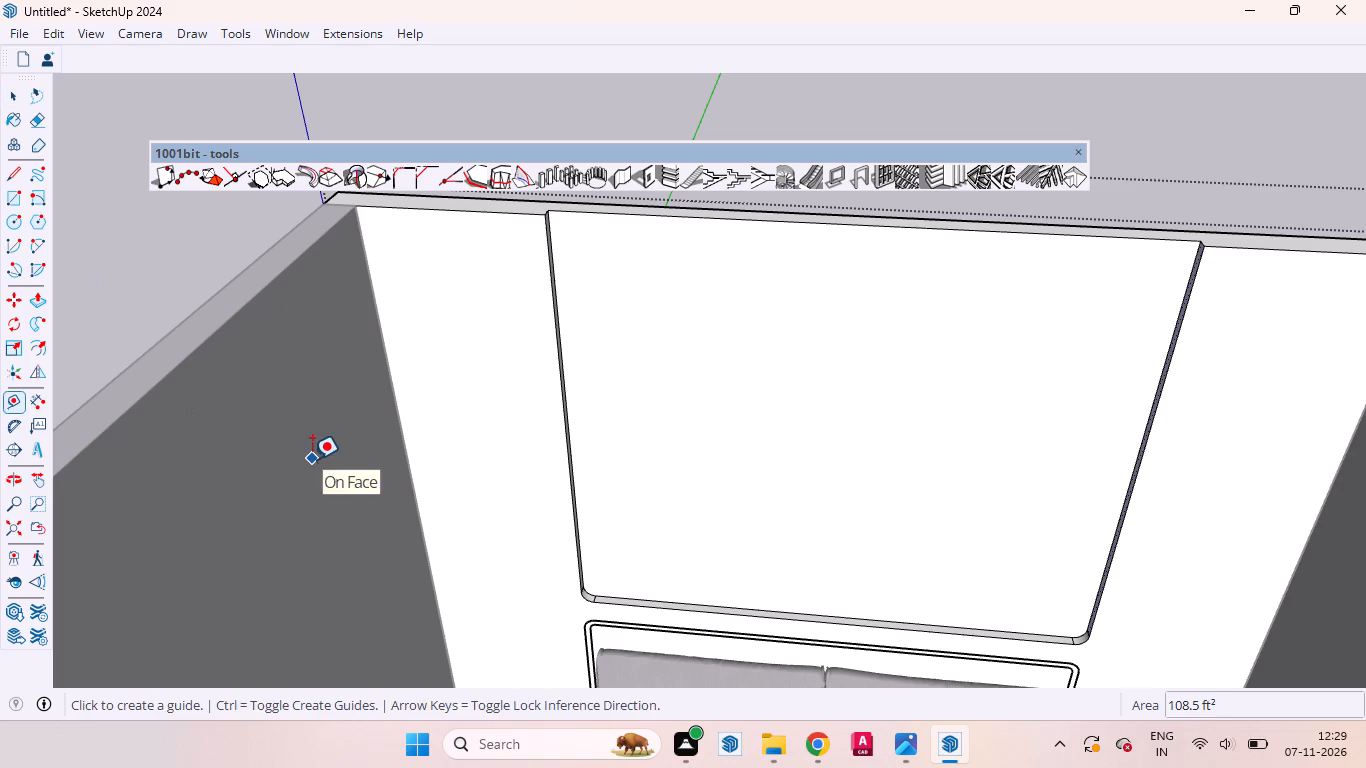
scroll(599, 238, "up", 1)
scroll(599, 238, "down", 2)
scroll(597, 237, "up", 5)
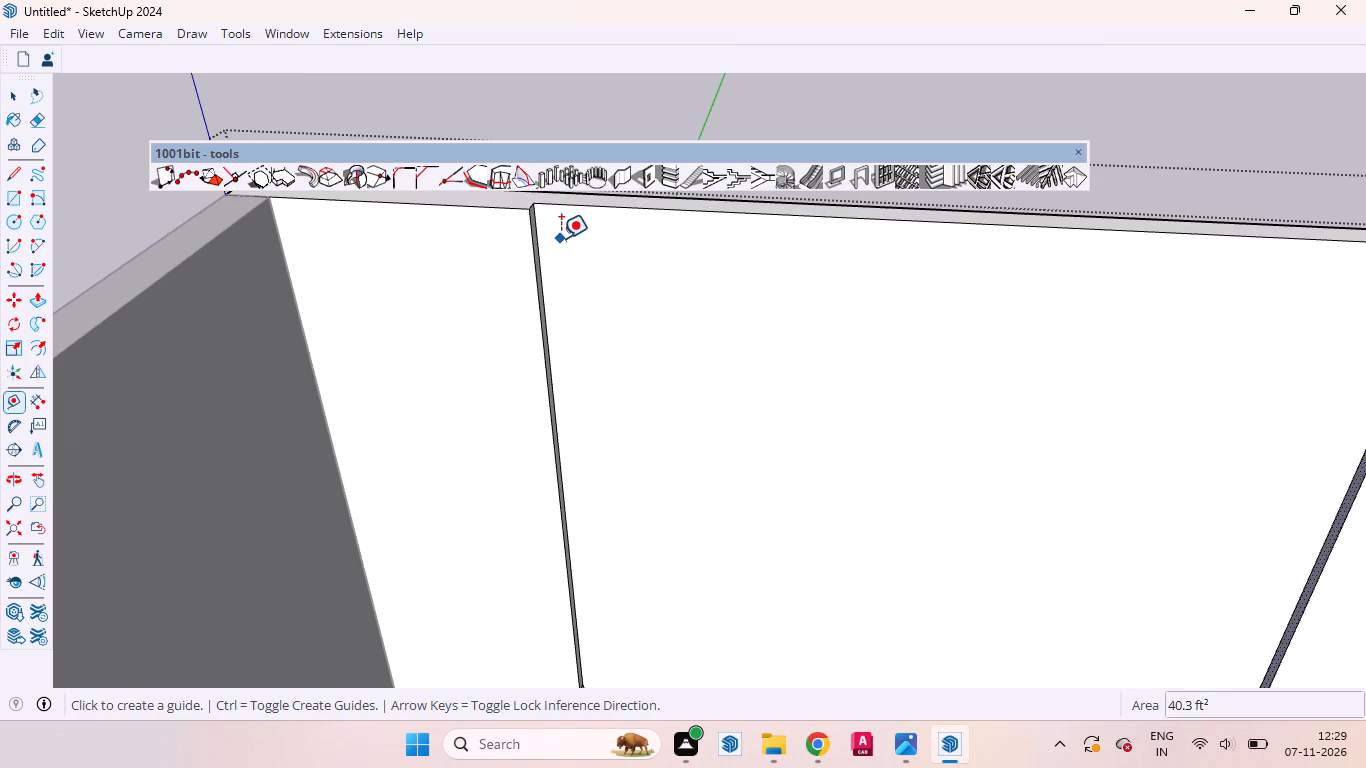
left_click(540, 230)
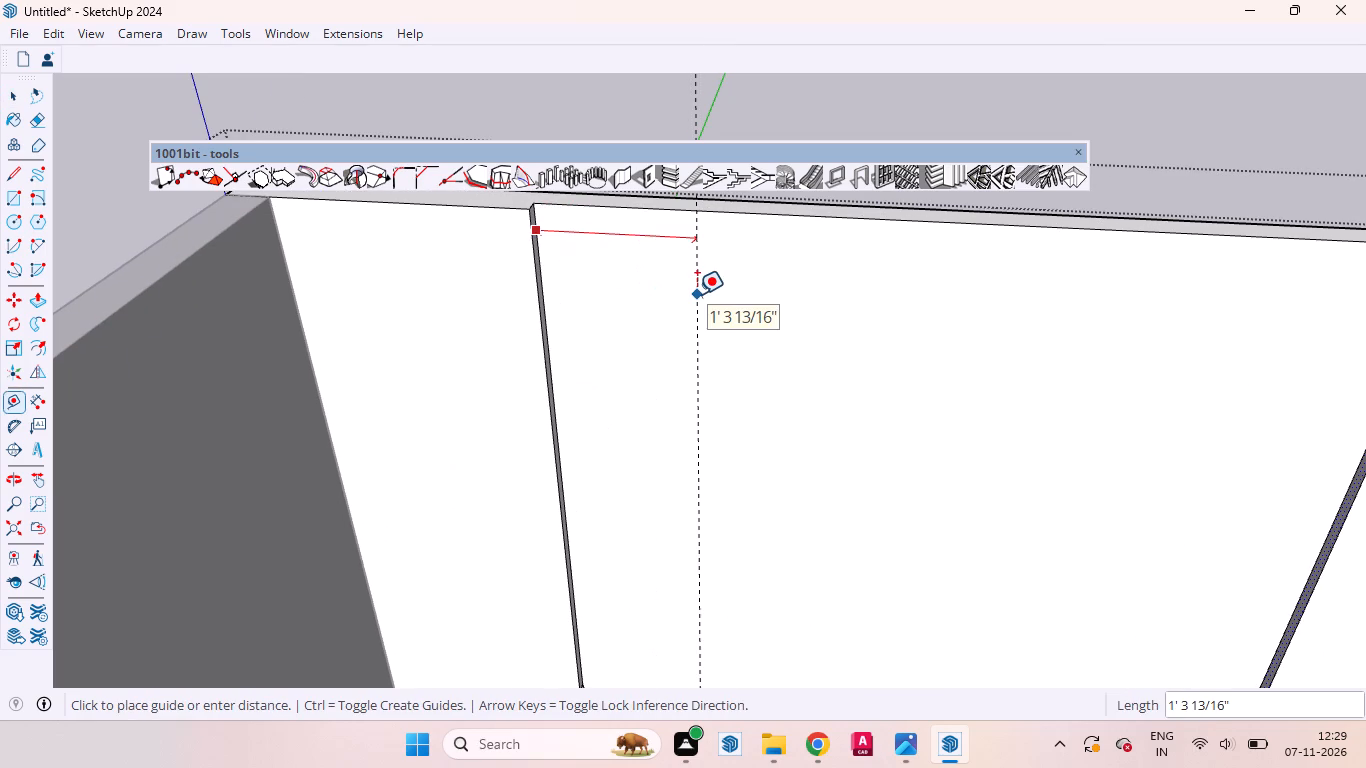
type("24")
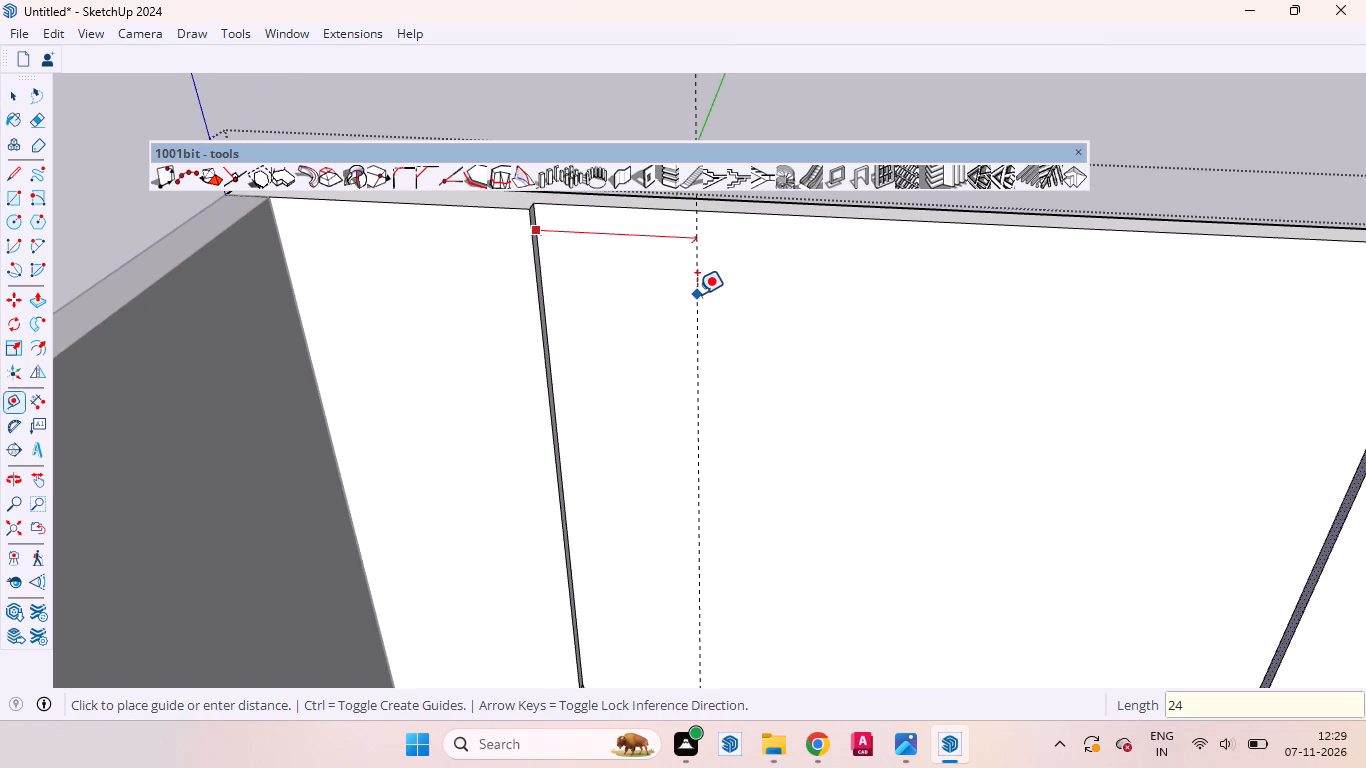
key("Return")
Place a vertical guide on the upper panel, 24" in from its side edge nearer the nightstand with the plant.
scroll(864, 423, "down", 7)
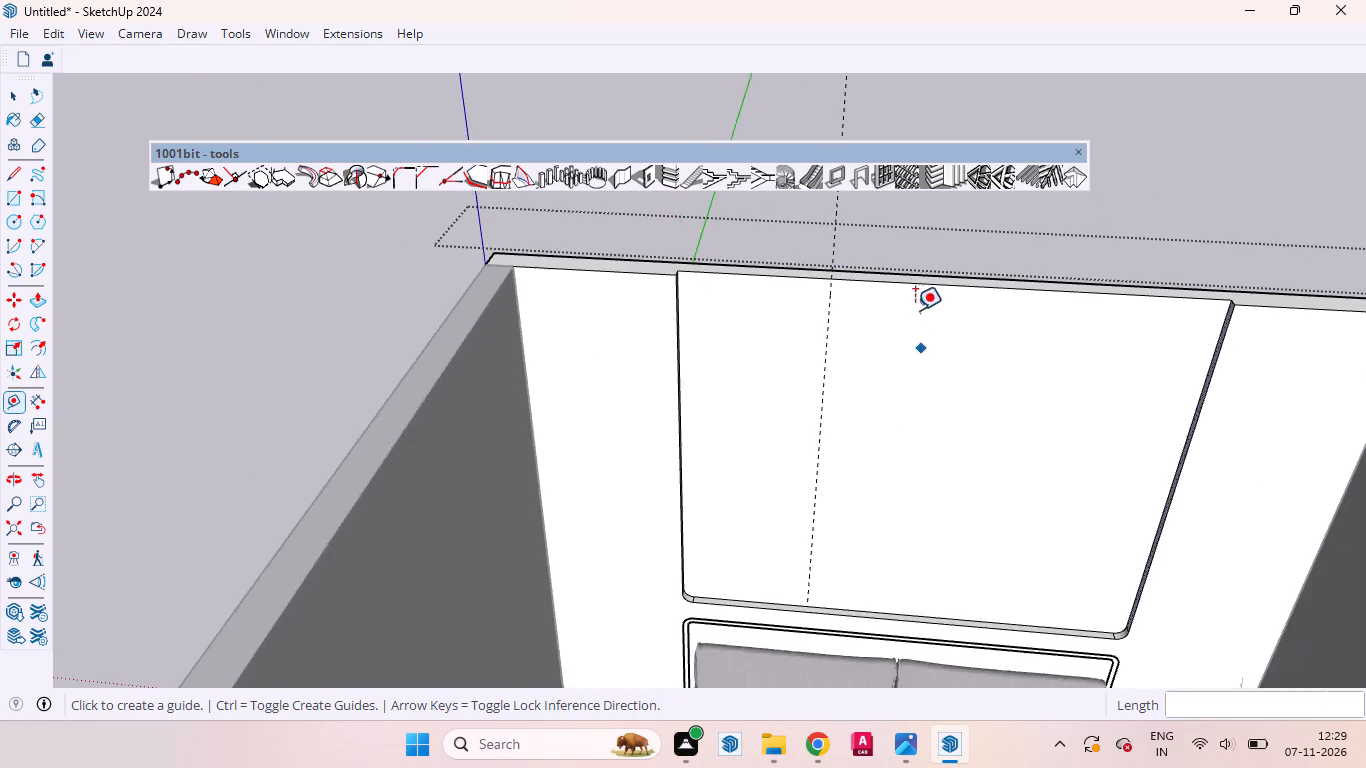
scroll(915, 310, "down", 3)
middle_click_drag(914, 404, 974, 295)
scroll(1037, 294, "up", 7)
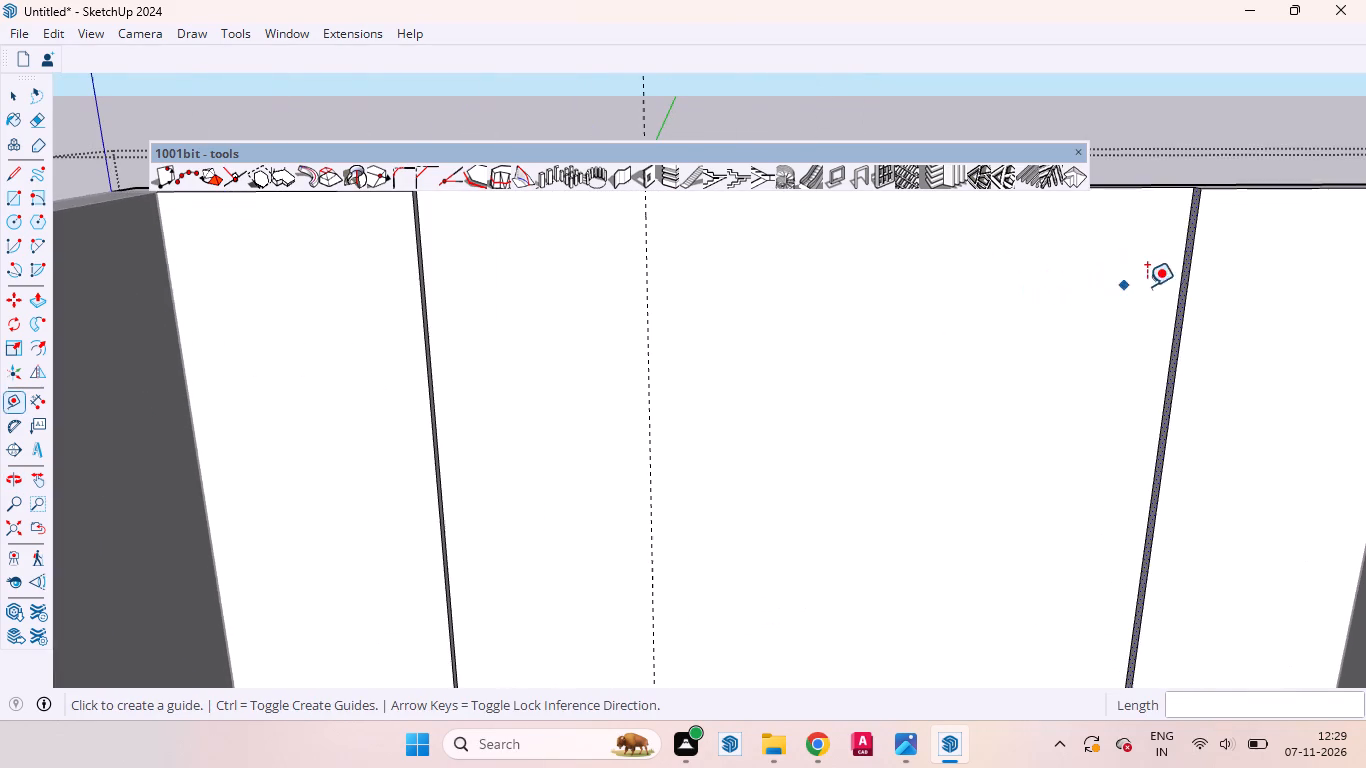
middle_click_drag(1173, 282, 1218, 304)
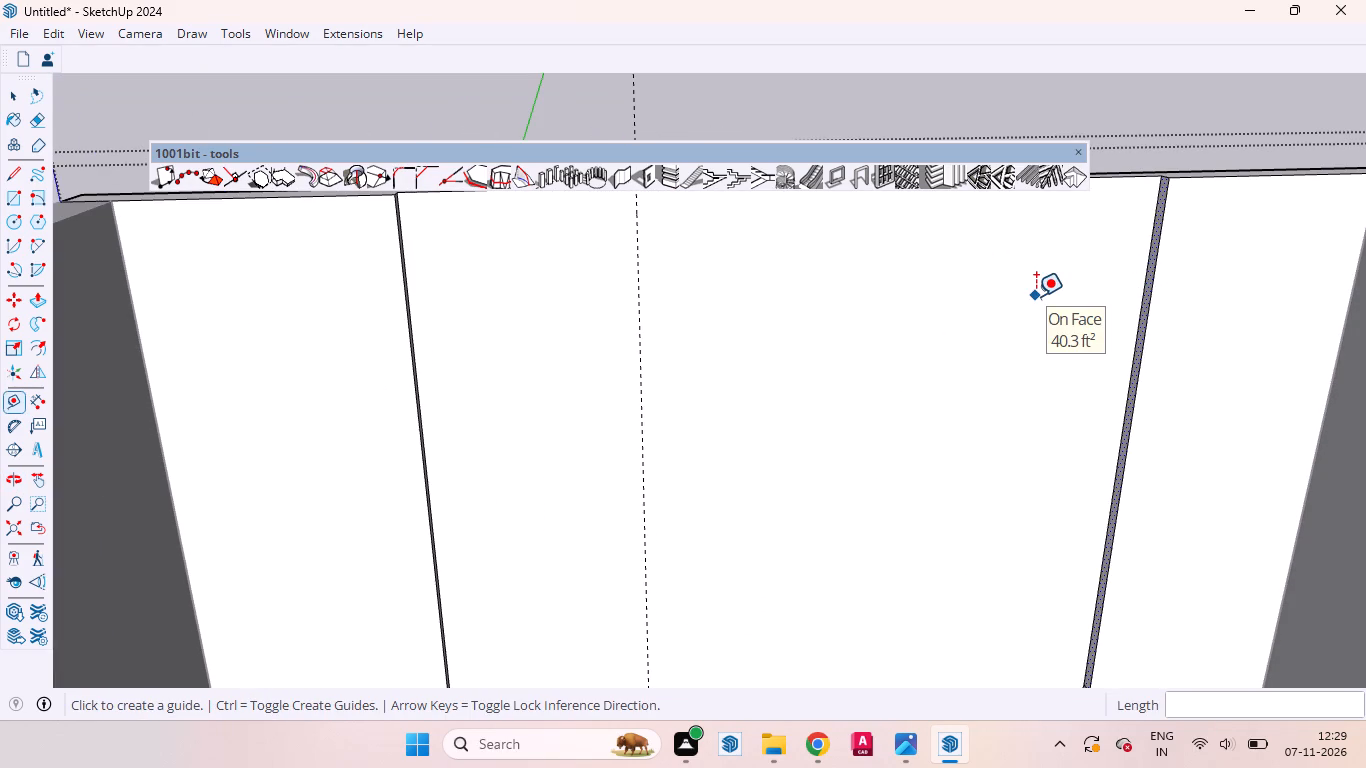
scroll(425, 472, "down", 4)
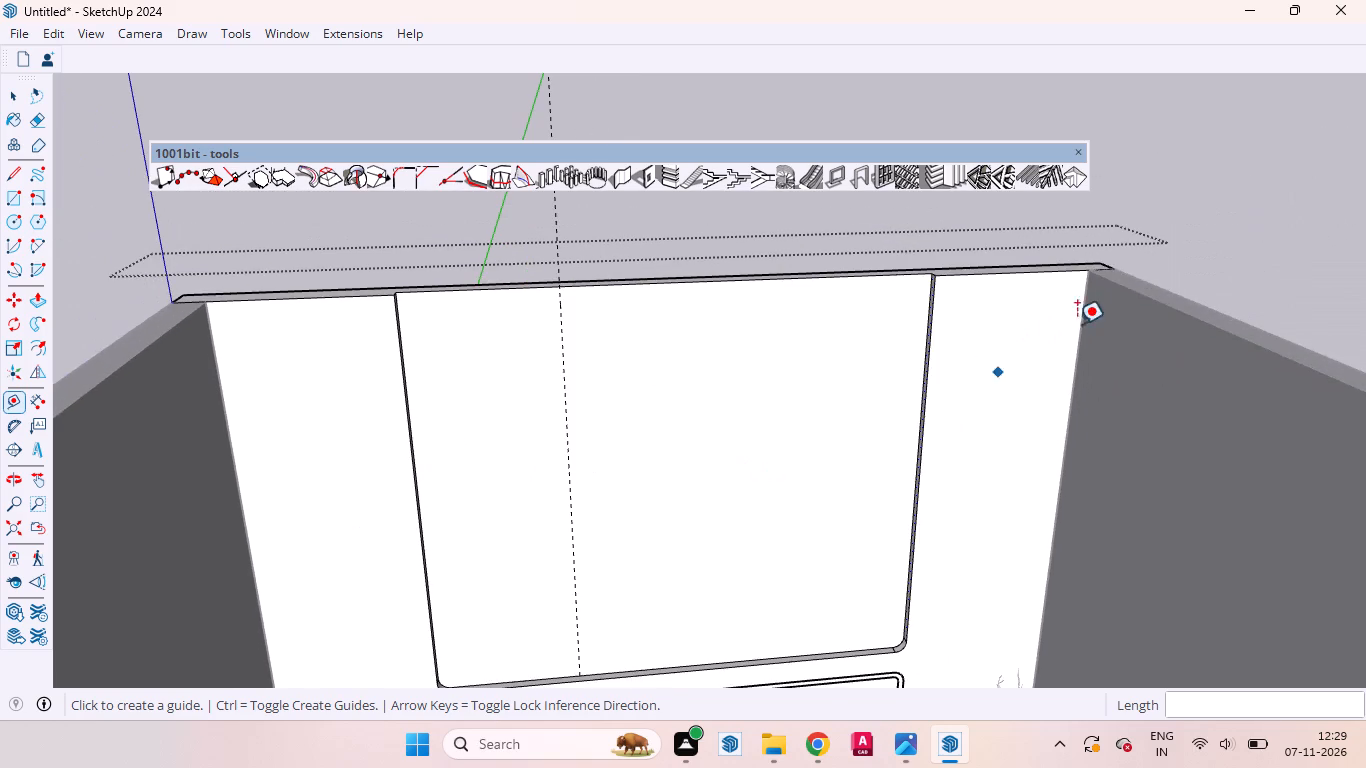
scroll(1113, 290, "up", 8)
middle_click_drag(776, 302, 930, 347)
scroll(844, 278, "up", 3)
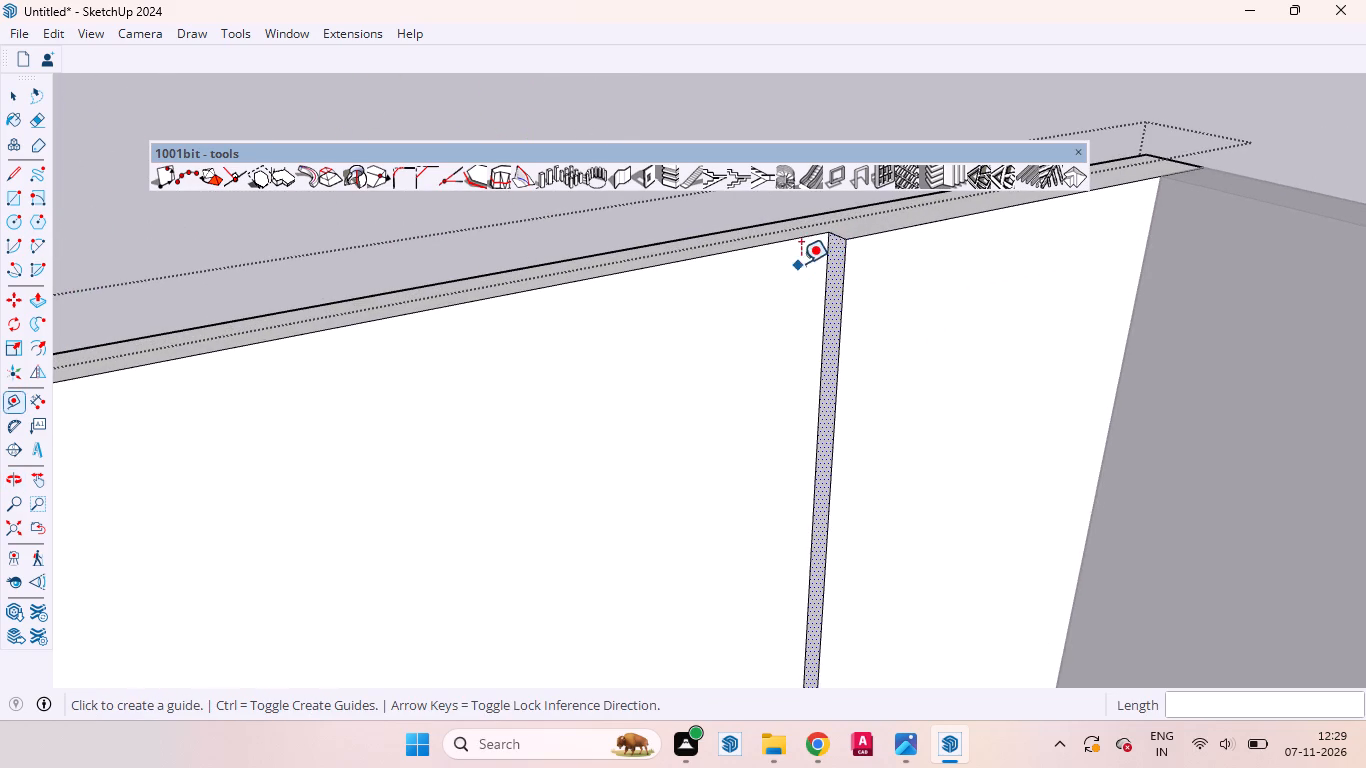
left_click(825, 261)
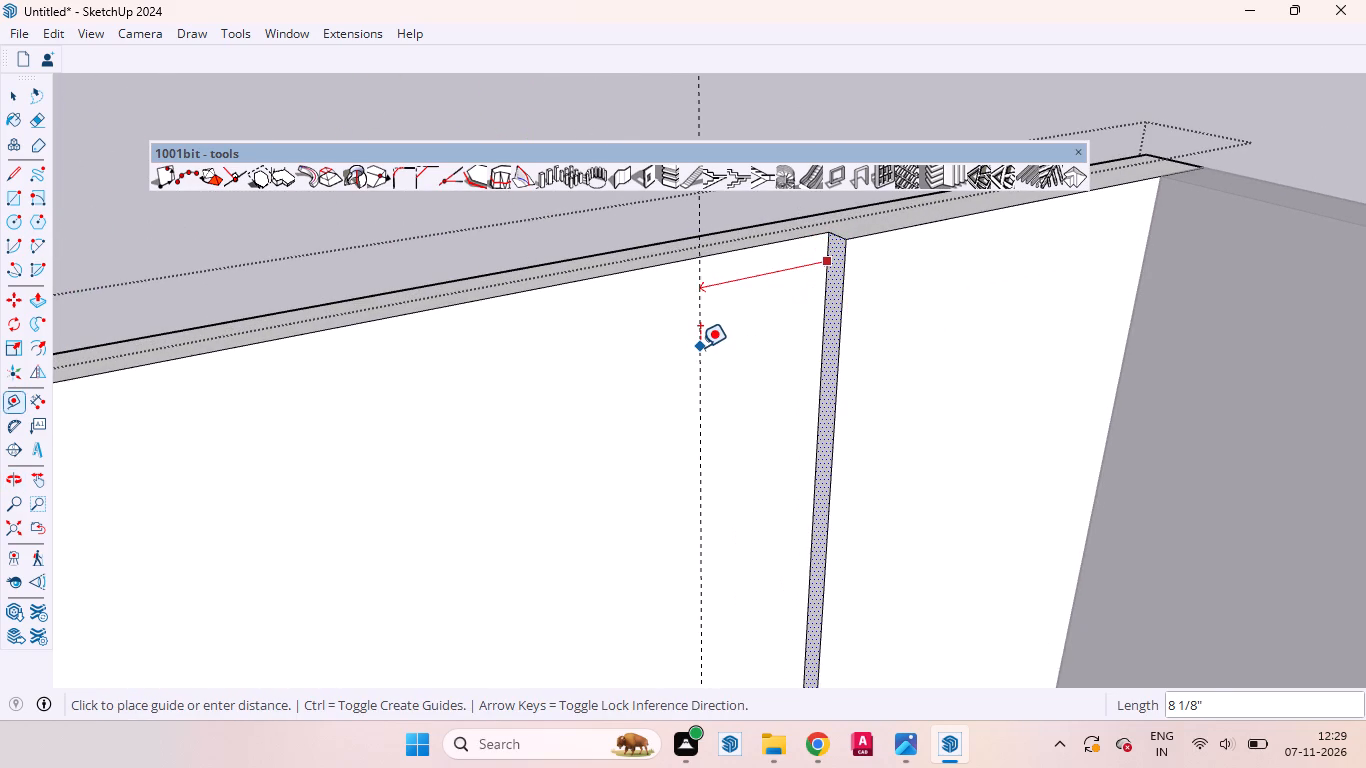
type("24")
key("Return")
key("space")
Examine how the two 24" guides divide the upper panel, viewing it from above and from the front of the bed.
scroll(710, 385, "down", 7)
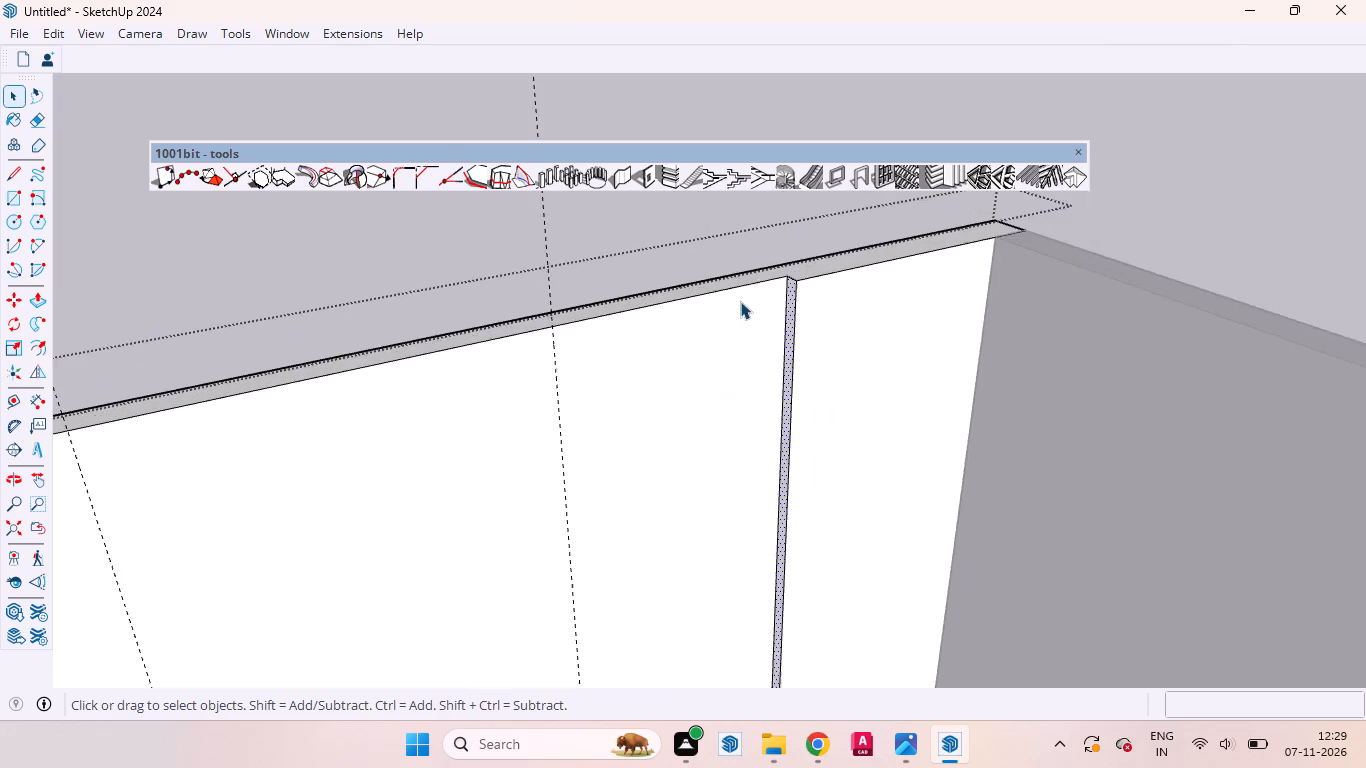
scroll(740, 301, "down", 11)
middle_click_drag(717, 310, 594, 287)
scroll(535, 347, "up", 3)
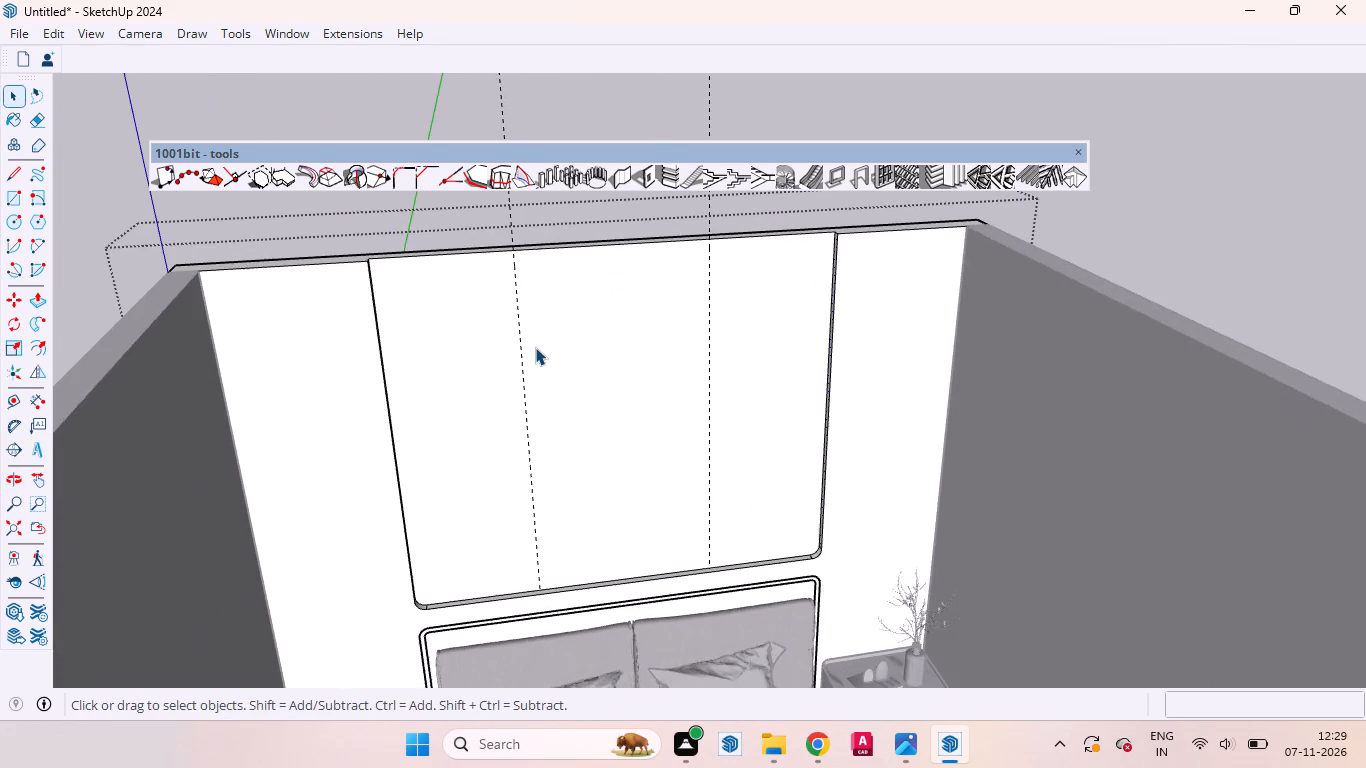
scroll(549, 390, "down", 2)
middle_click_drag(506, 393, 439, 532)
scroll(435, 366, "up", 4)
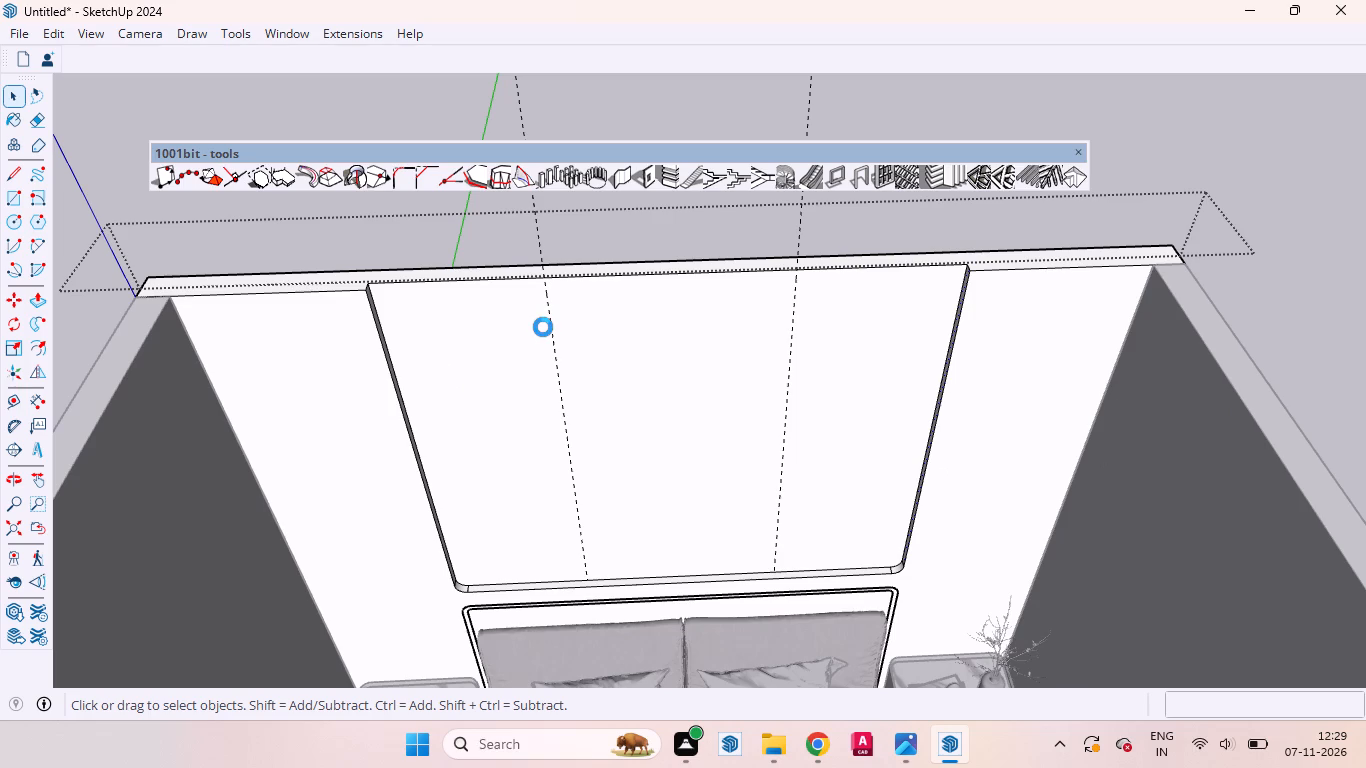
scroll(387, 262, "up", 1)
scroll(387, 261, "down", 1)
scroll(394, 255, "up", 3)
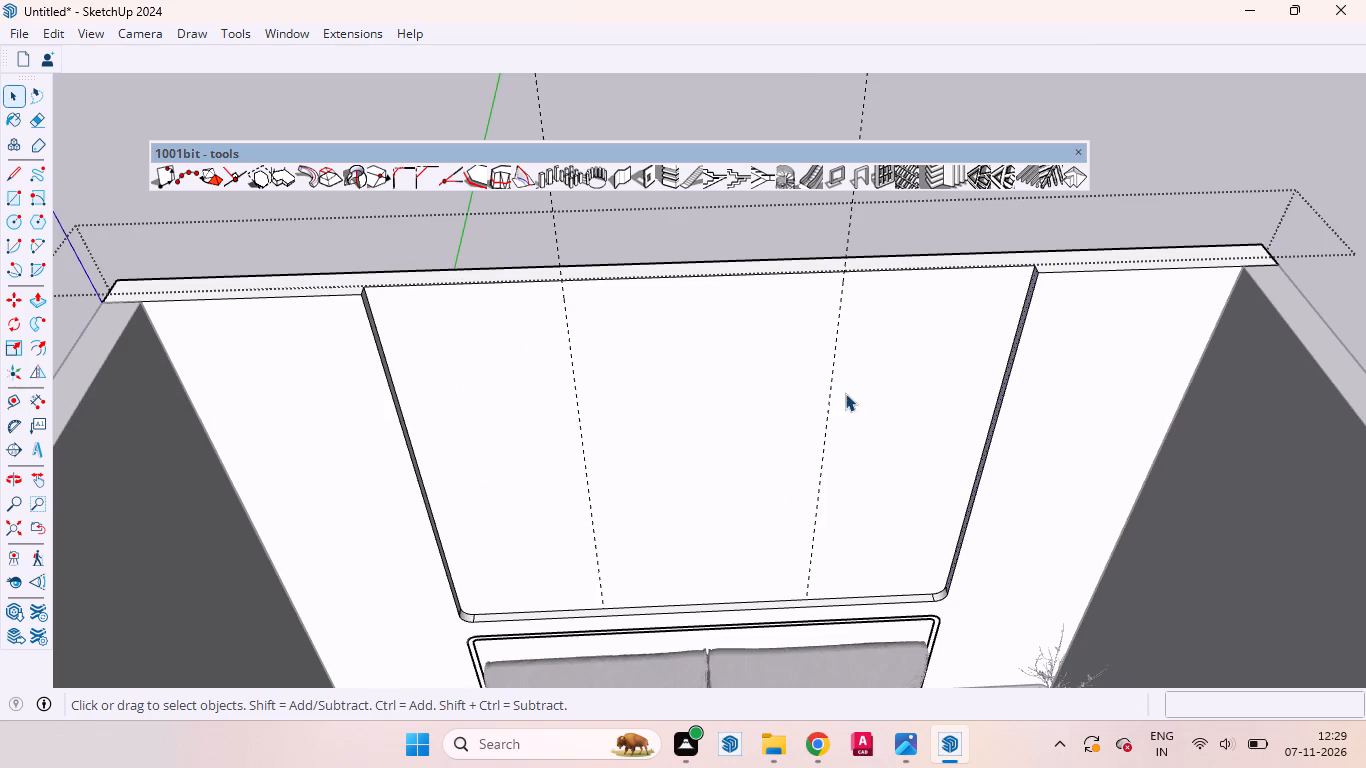
middle_click_drag(858, 429, 874, 492)
scroll(879, 472, "up", 1)
scroll(969, 387, "down", 2)
scroll(969, 387, "up", 1)
scroll(969, 387, "down", 6)
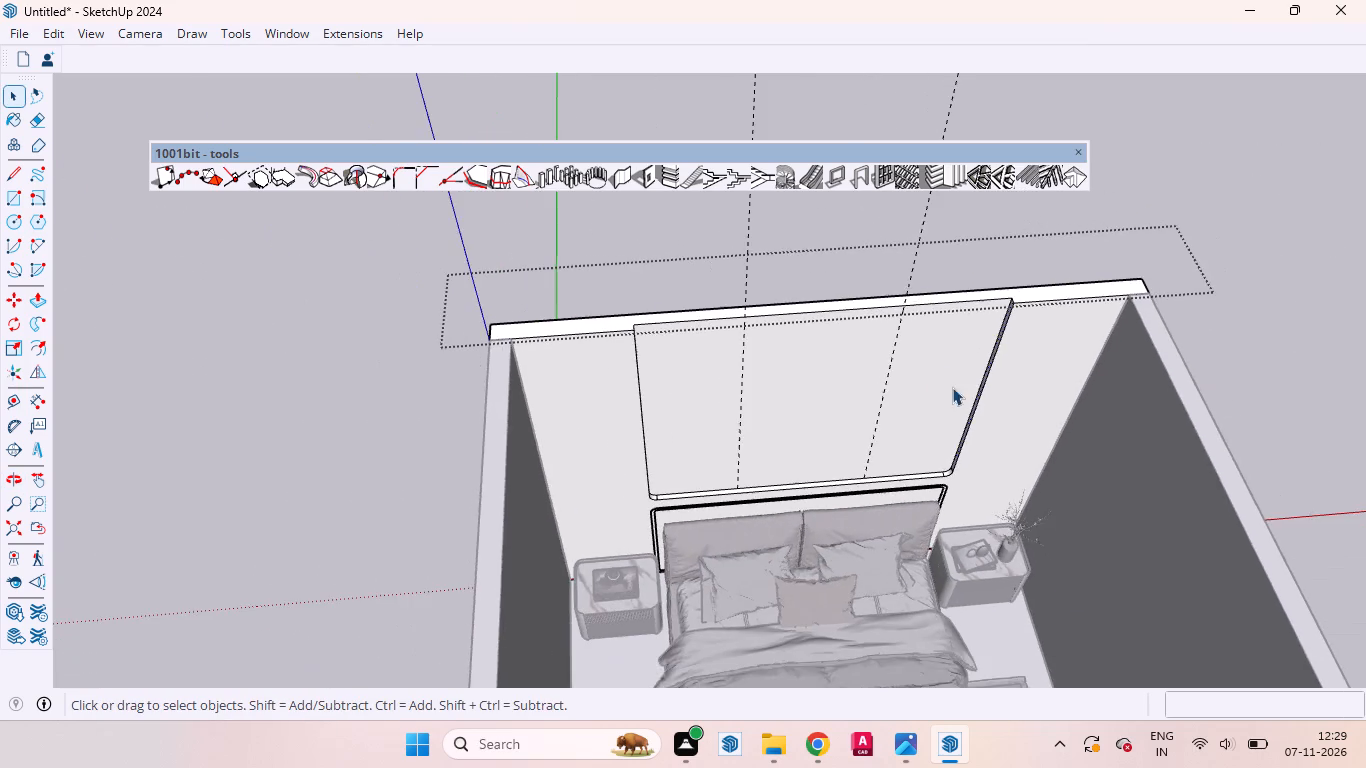
middle_click_drag(952, 387, 927, 275)
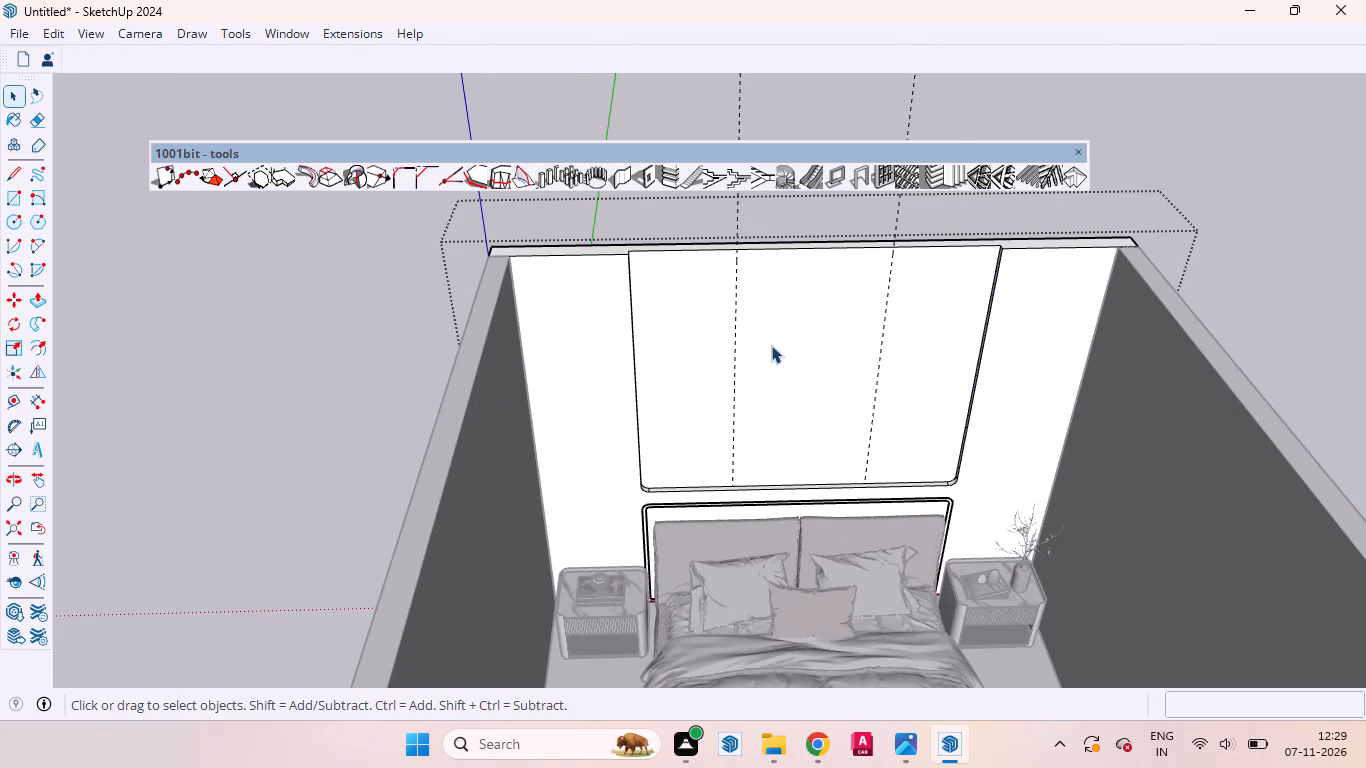
scroll(765, 348, "up", 3)
scroll(763, 348, "down", 3)
scroll(763, 348, "up", 1)
Place a vertical guide on the upper panel, 1'6" in from its side edge nearer the nightstand without the plant.
left_click(646, 361)
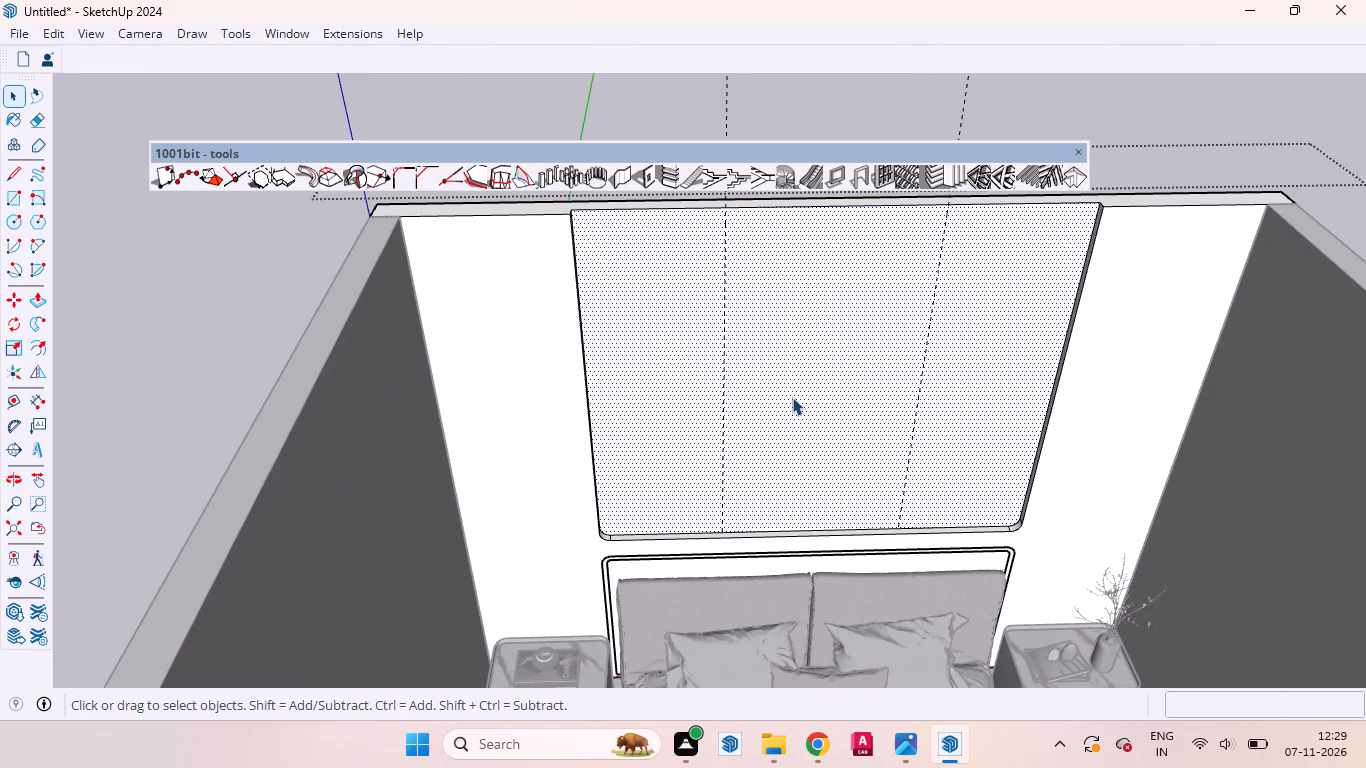
middle_click_drag(751, 369, 627, 379)
scroll(627, 380, "up", 3)
scroll(614, 420, "down", 4)
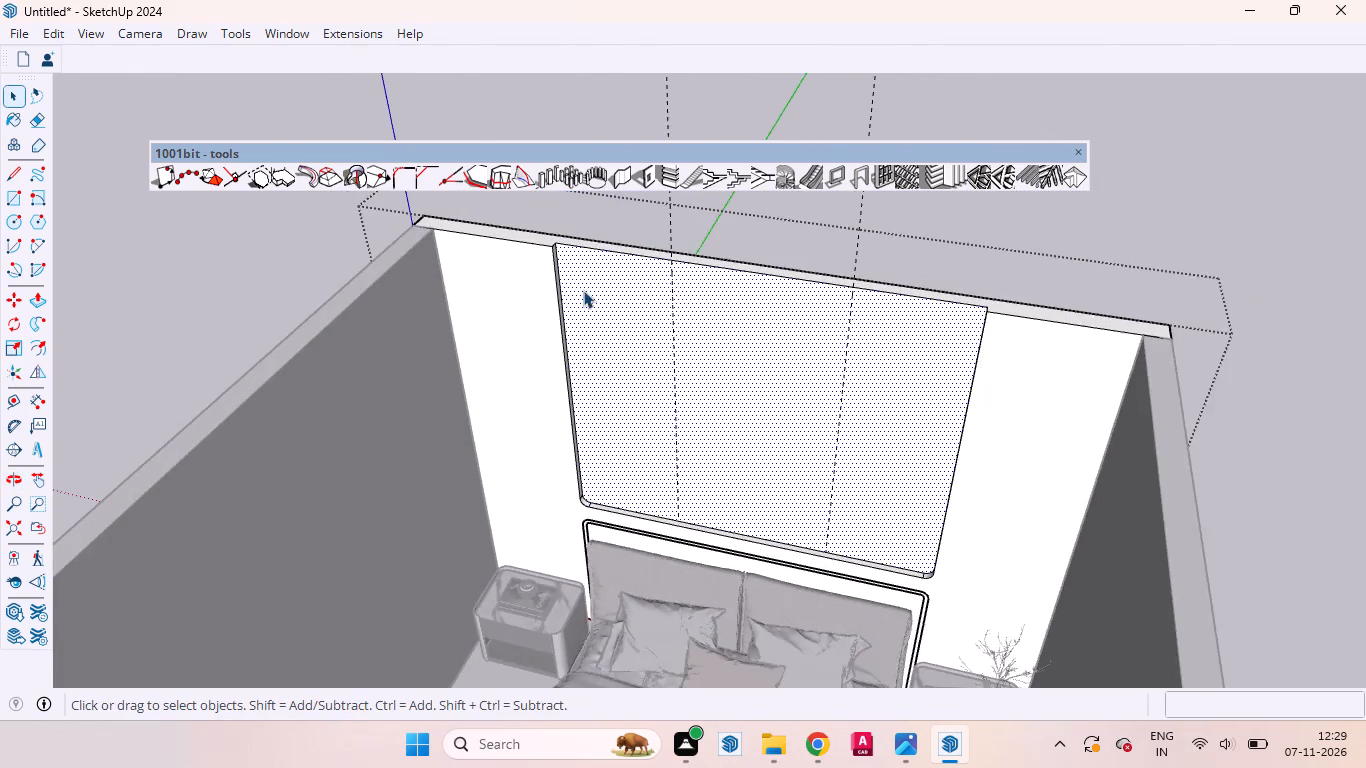
scroll(583, 290, "up", 5)
scroll(584, 289, "down", 1)
scroll(584, 289, "up", 1)
key("t")
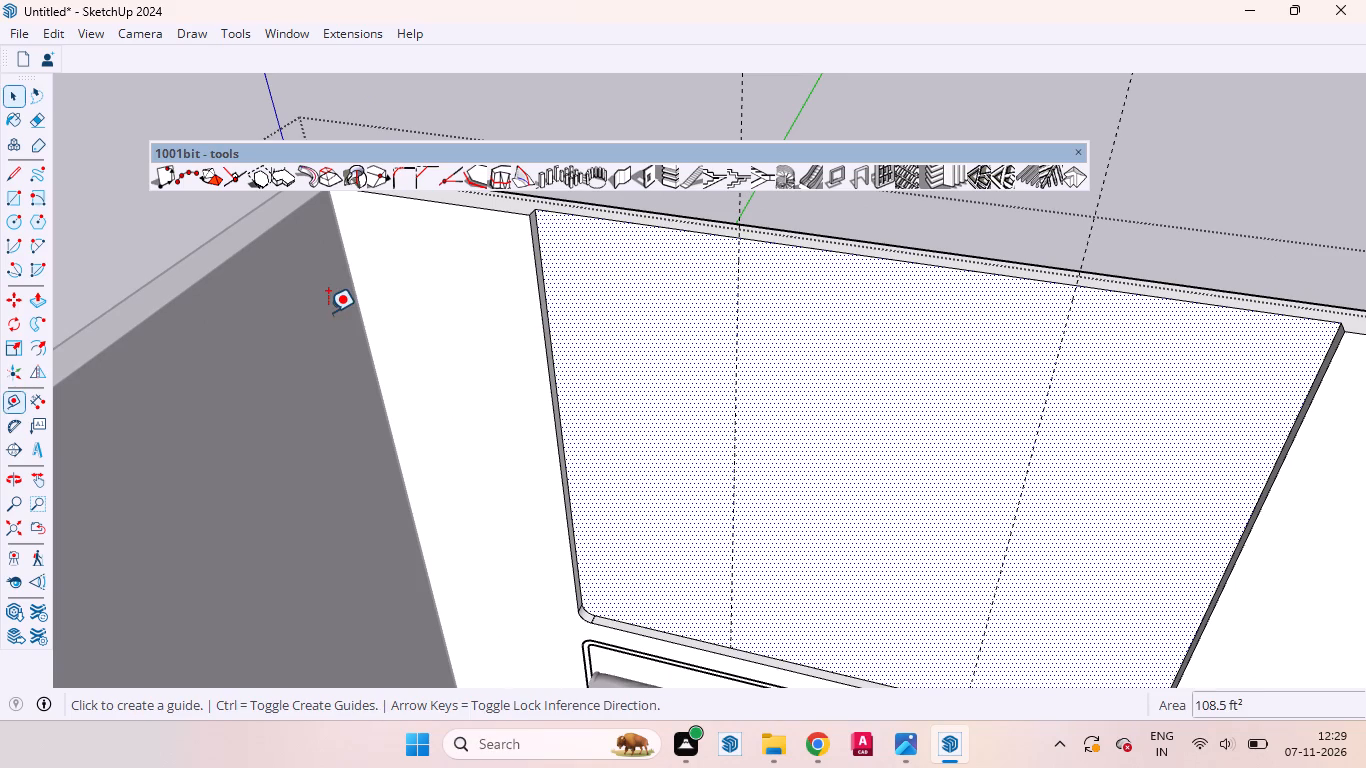
scroll(547, 251, "up", 7)
scroll(548, 257, "down", 1)
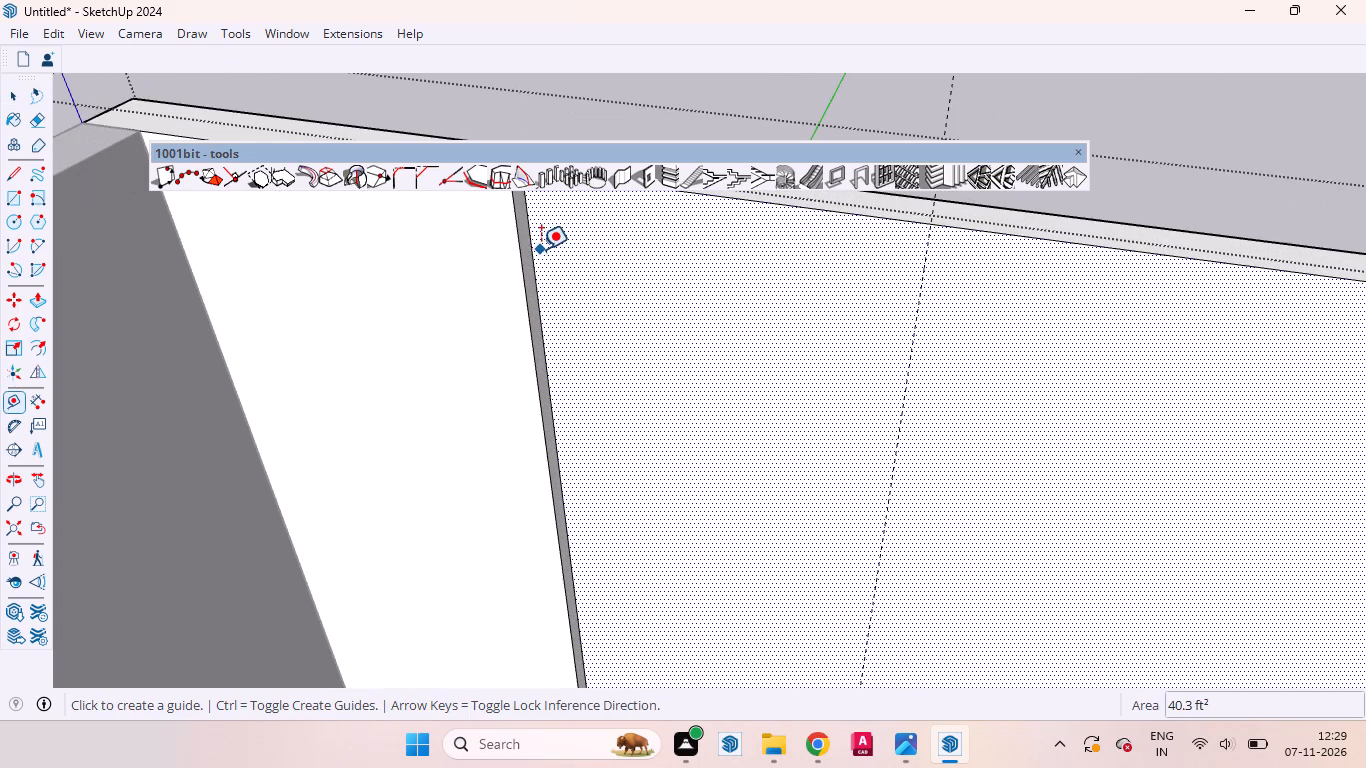
left_click(538, 247)
scroll(587, 284, "down", 7)
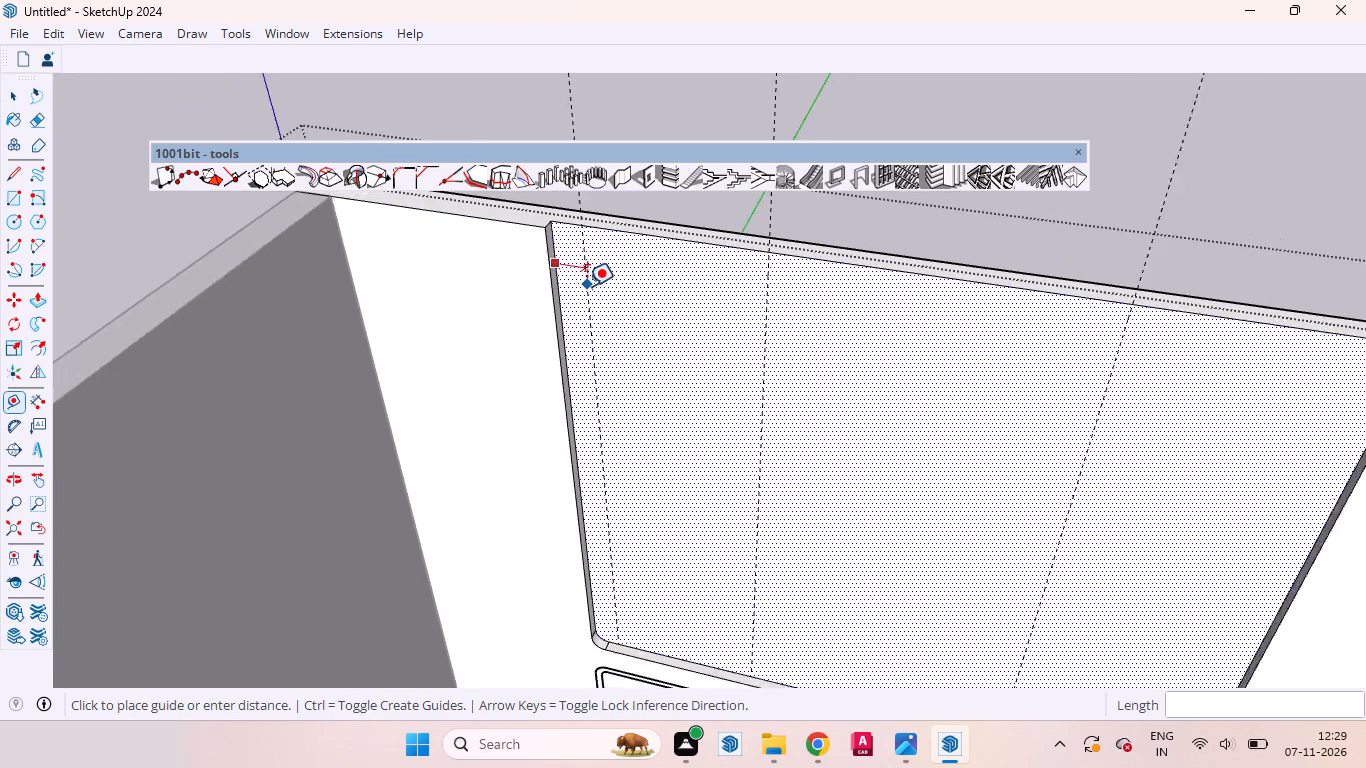
scroll(587, 286, "down", 1)
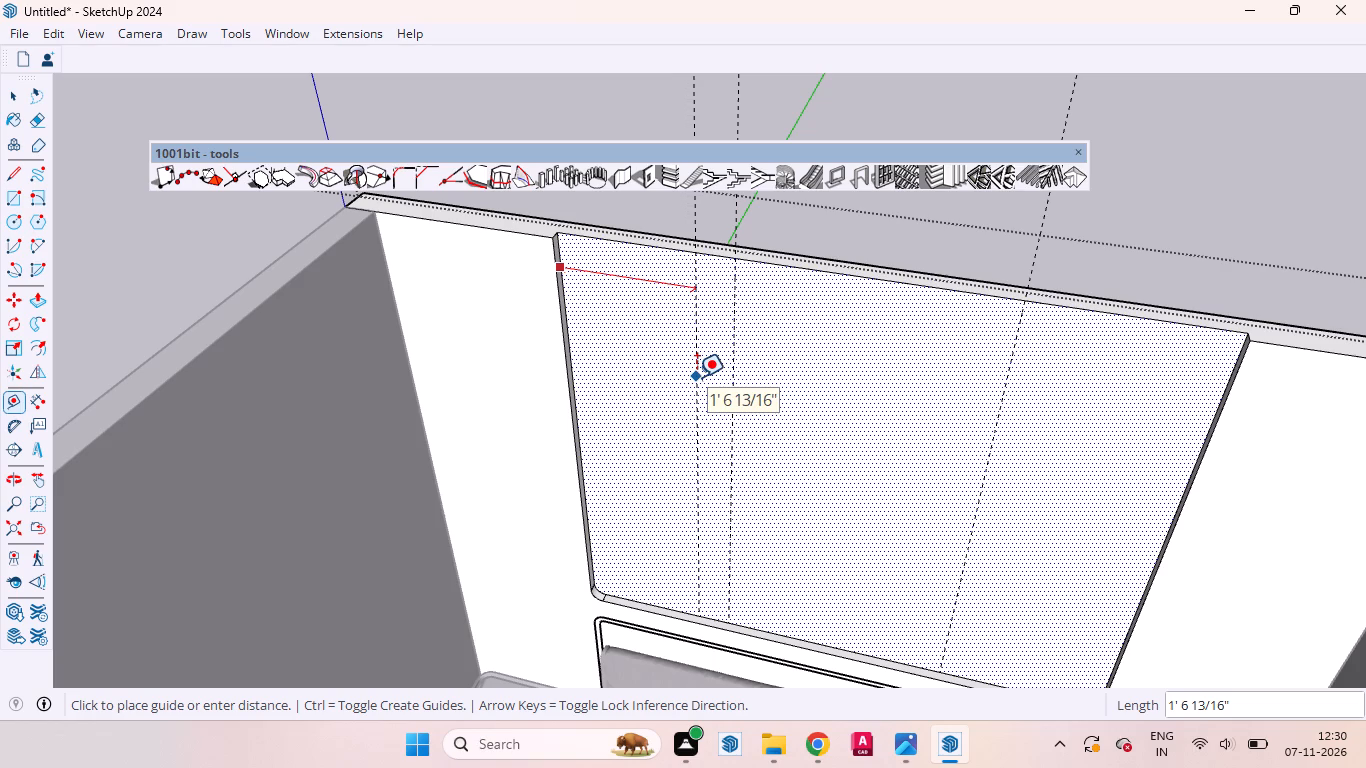
type("1'6")
key("Return")
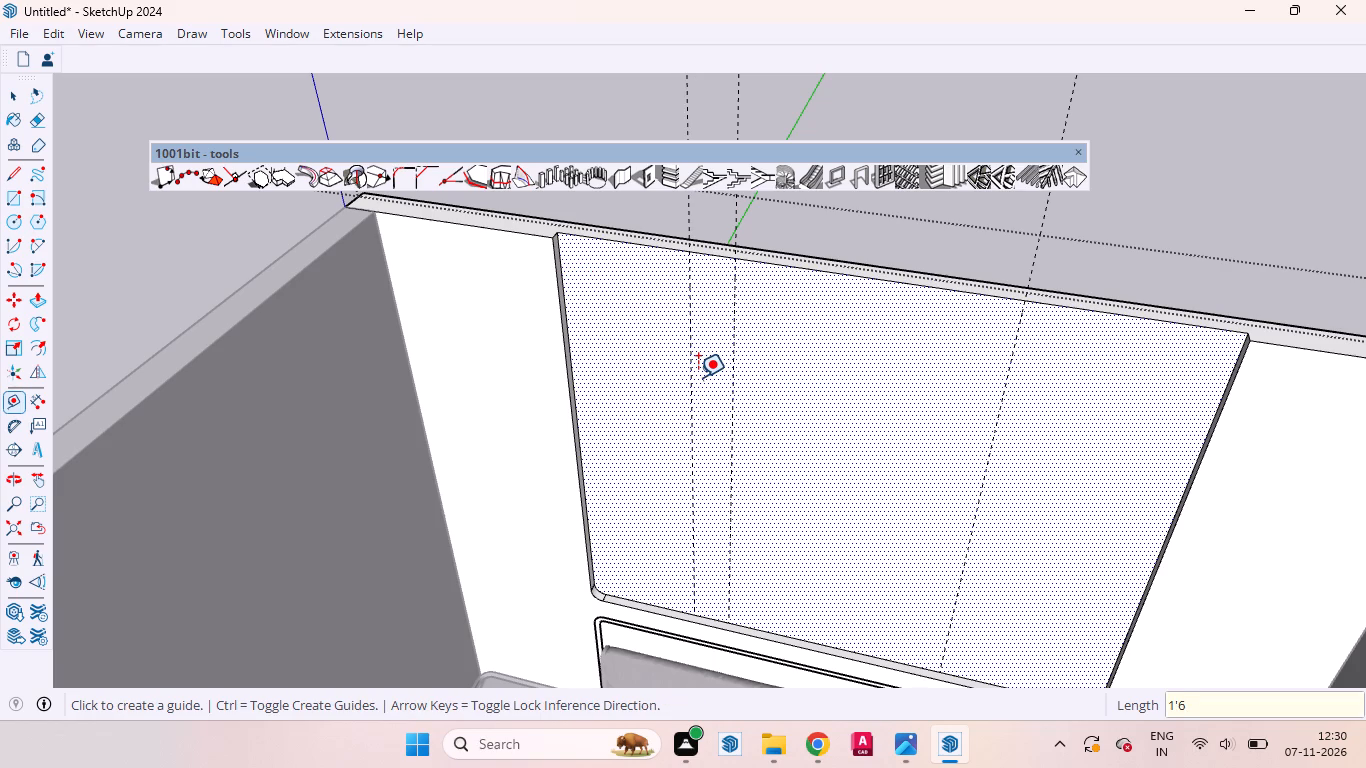
Place a vertical guide on the upper panel, 1'6" in from its side edge nearer the nightstand with the plant.
scroll(1118, 435, "down", 2)
middle_click_drag(1068, 466, 1365, 461)
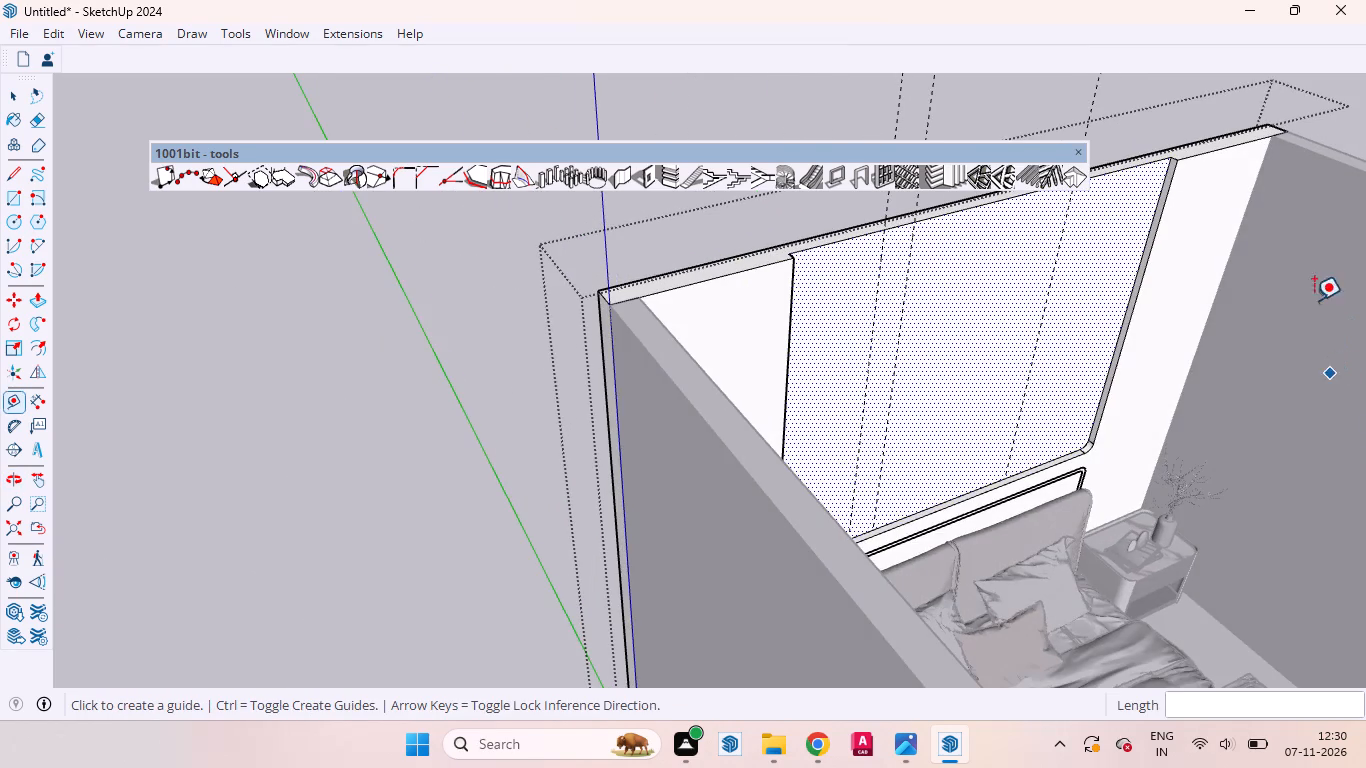
scroll(1171, 238, "up", 9)
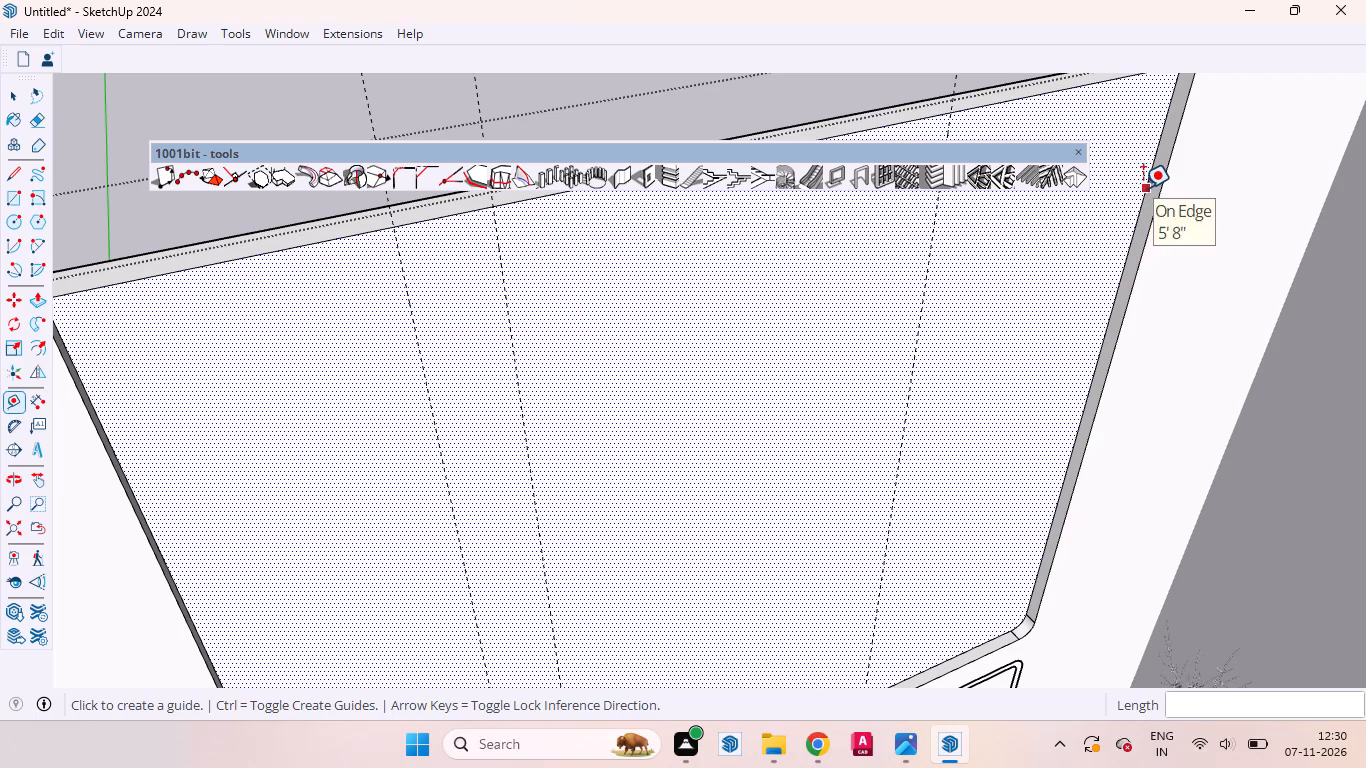
left_click(1143, 188)
type("1'6")
key("Return")
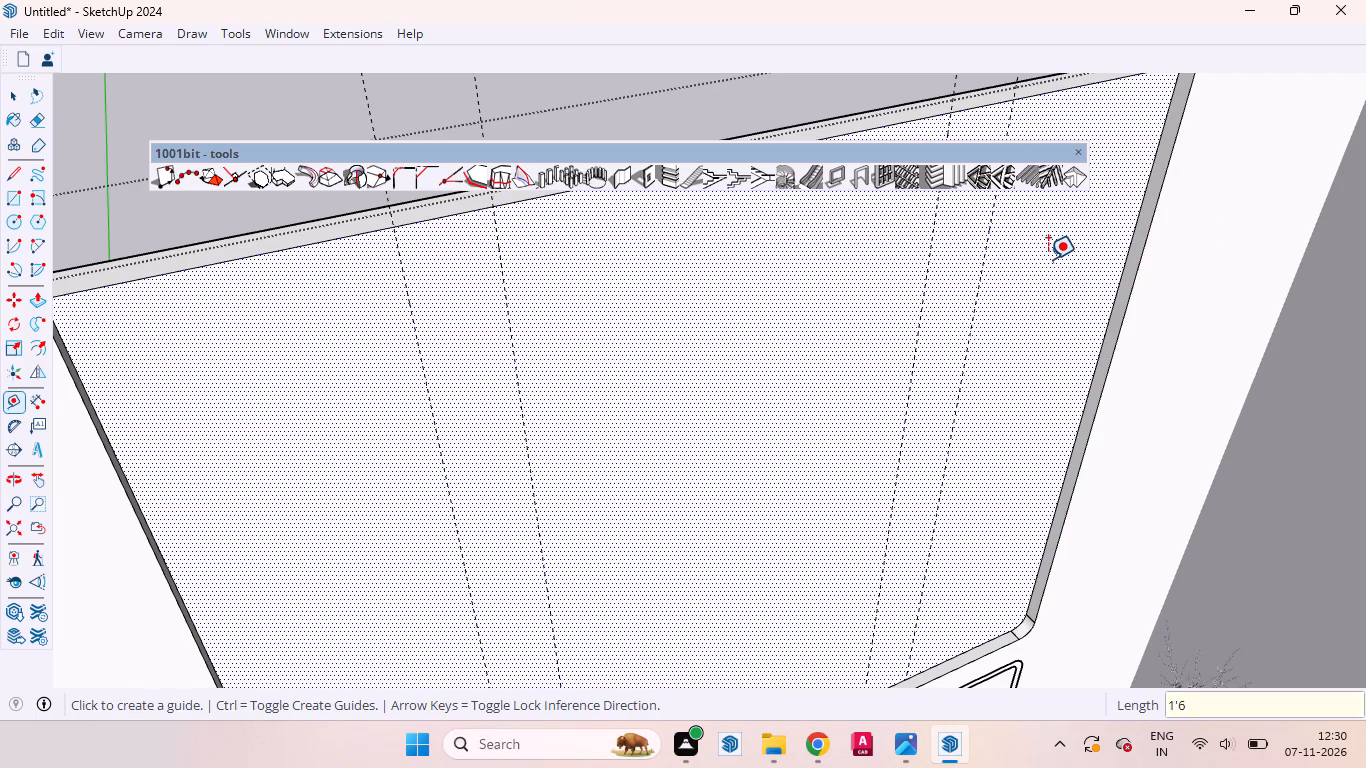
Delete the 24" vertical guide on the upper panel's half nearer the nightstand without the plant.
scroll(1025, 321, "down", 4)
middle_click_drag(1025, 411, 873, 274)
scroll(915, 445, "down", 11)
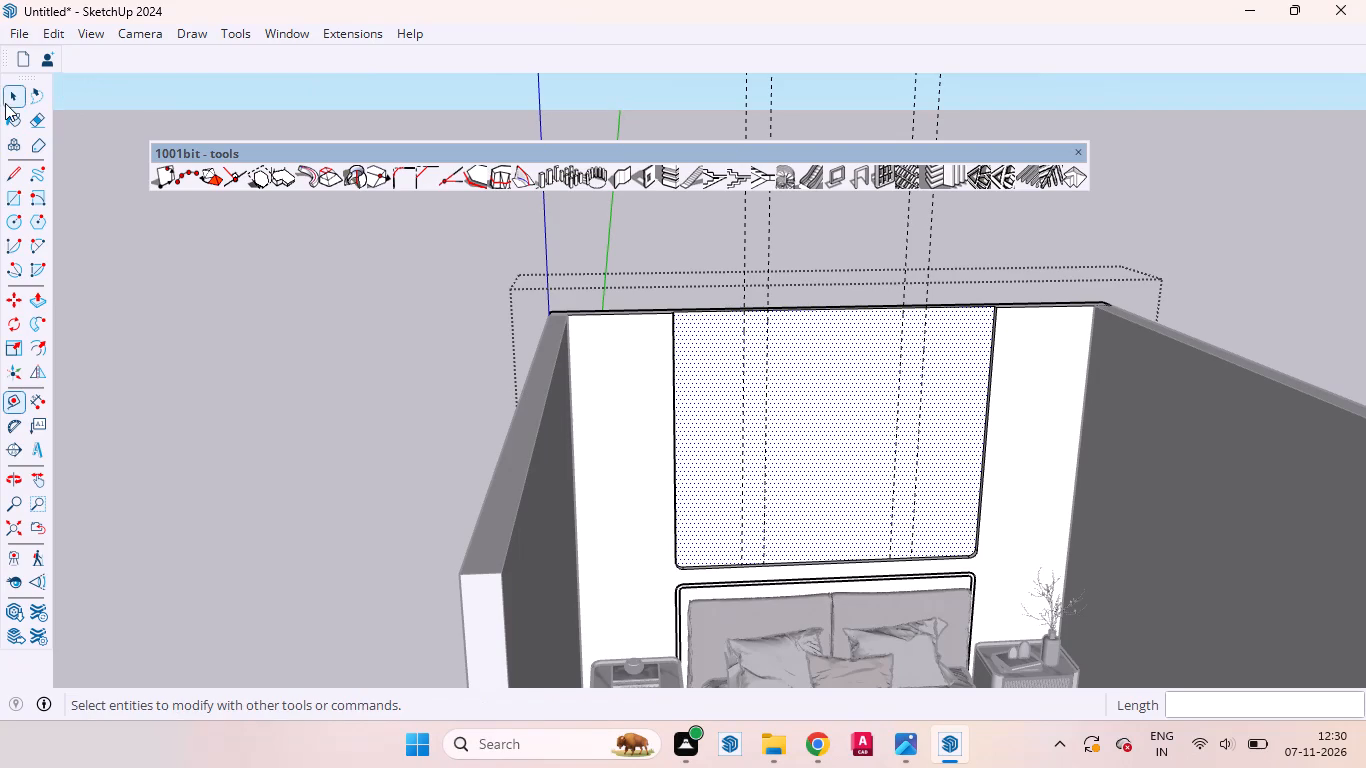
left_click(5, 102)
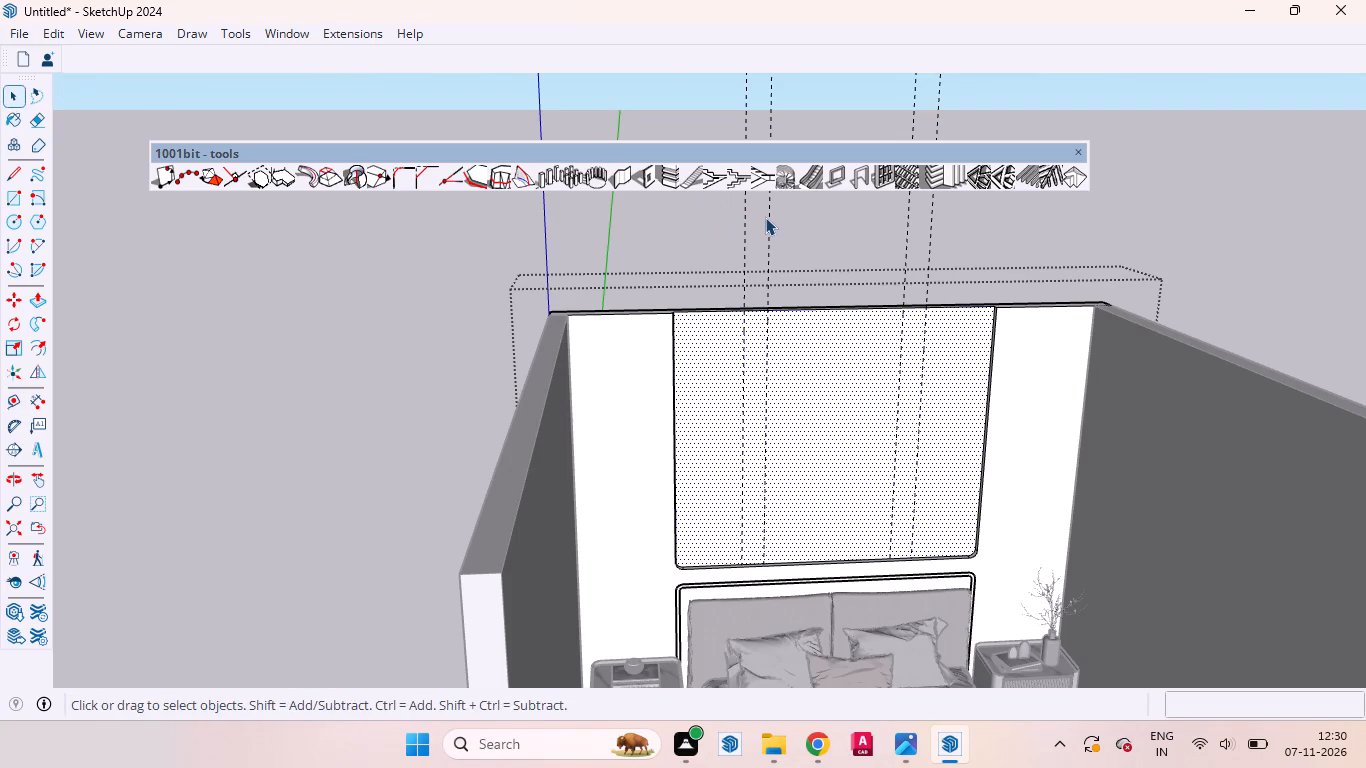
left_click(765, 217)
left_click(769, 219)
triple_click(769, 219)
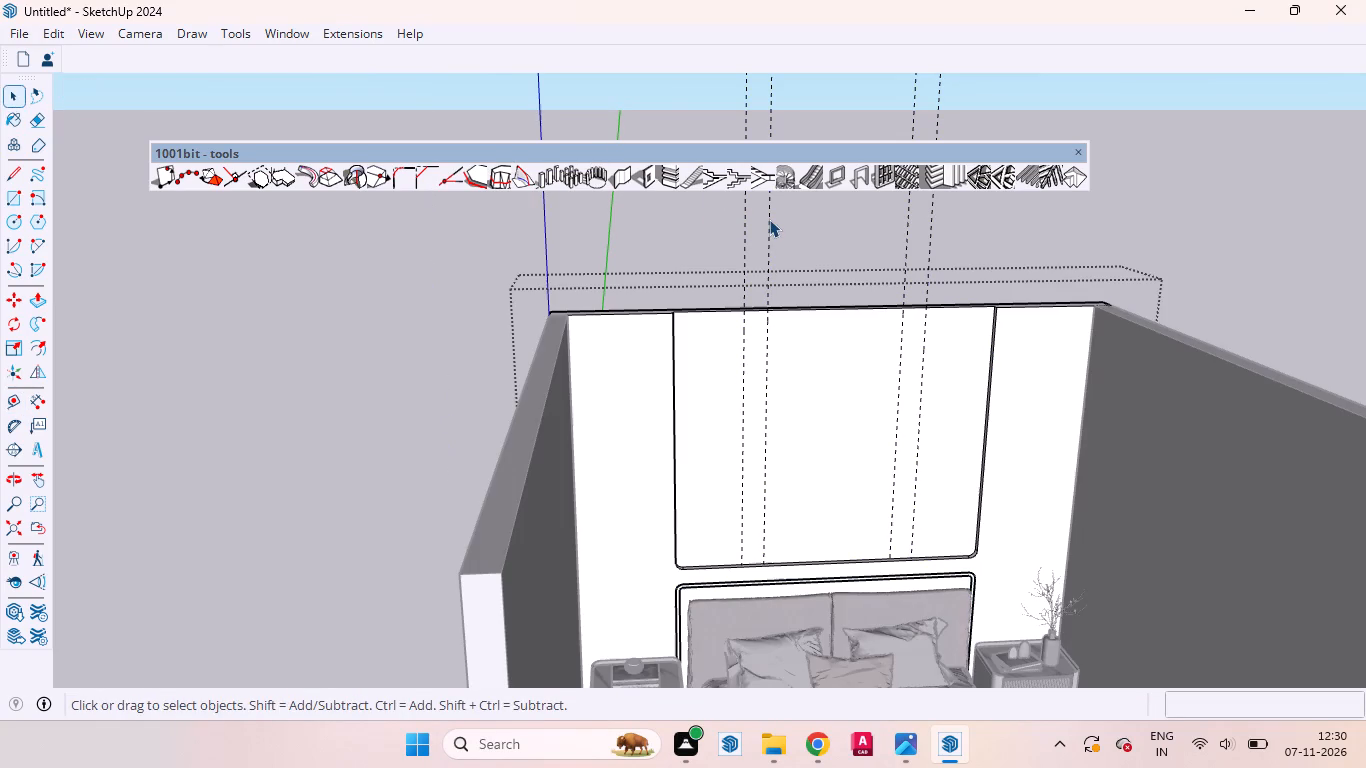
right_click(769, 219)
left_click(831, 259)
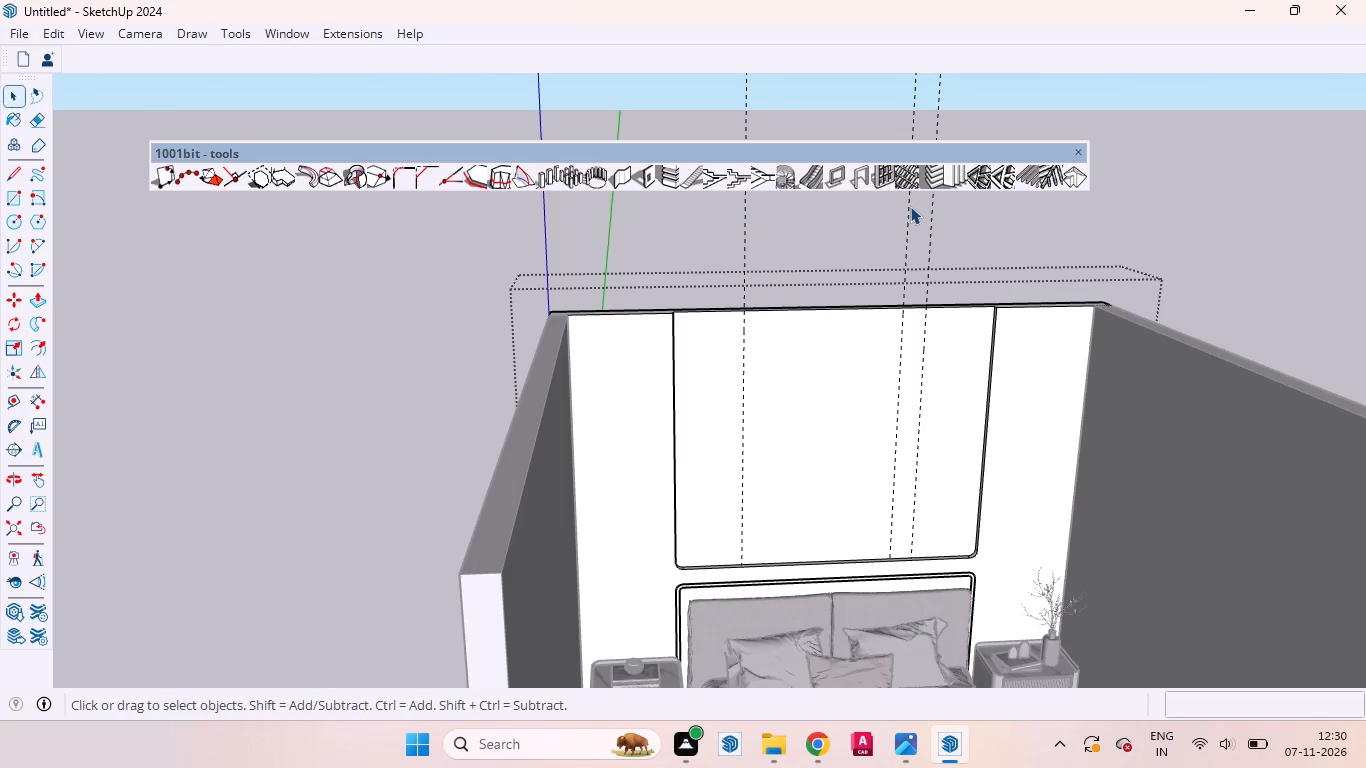
Delete the 24" vertical guide on the upper panel's half nearer the nightstand with the plant.
left_click(911, 206)
right_click(910, 206)
left_click(960, 246)
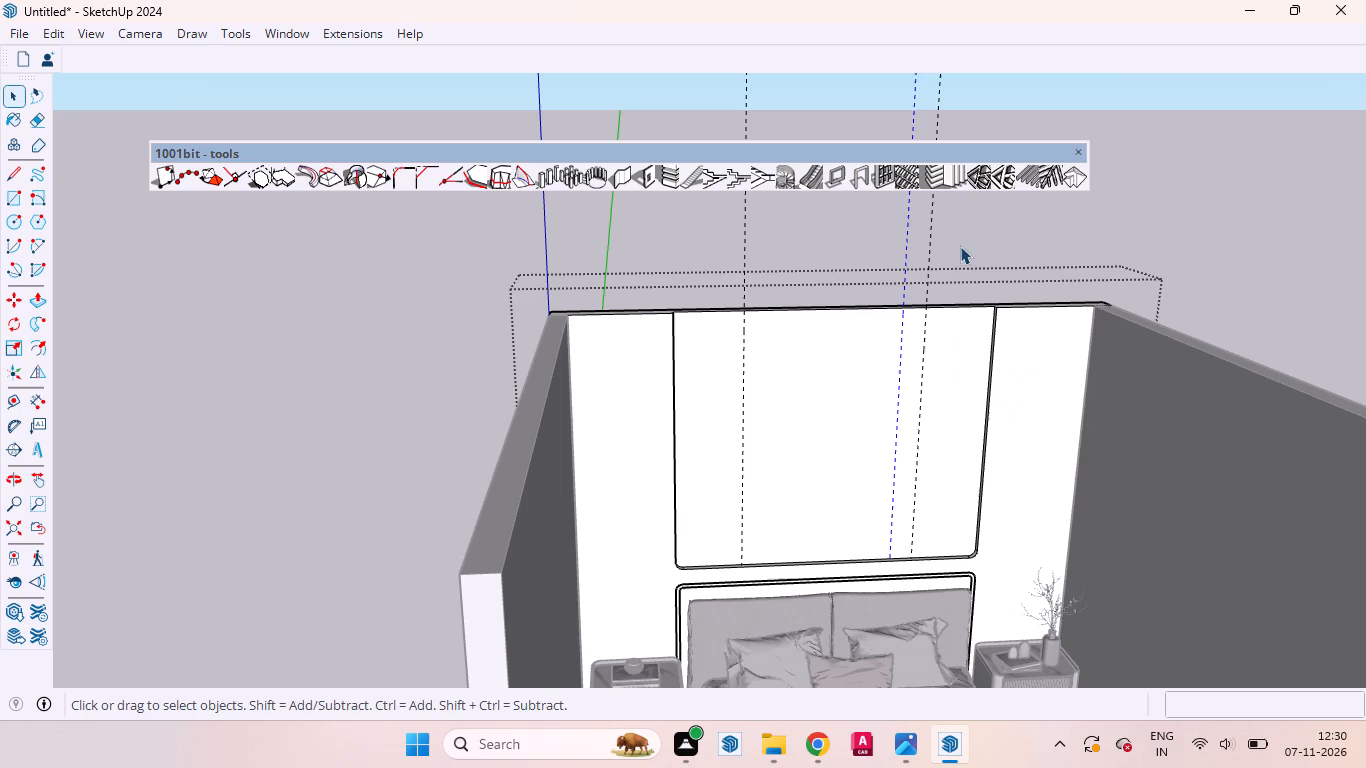
Draw a 5'10" vertical line from the upper panel's bottom edge to its top, along the guide nearer the nightstand without the plant.
left_click(16, 181)
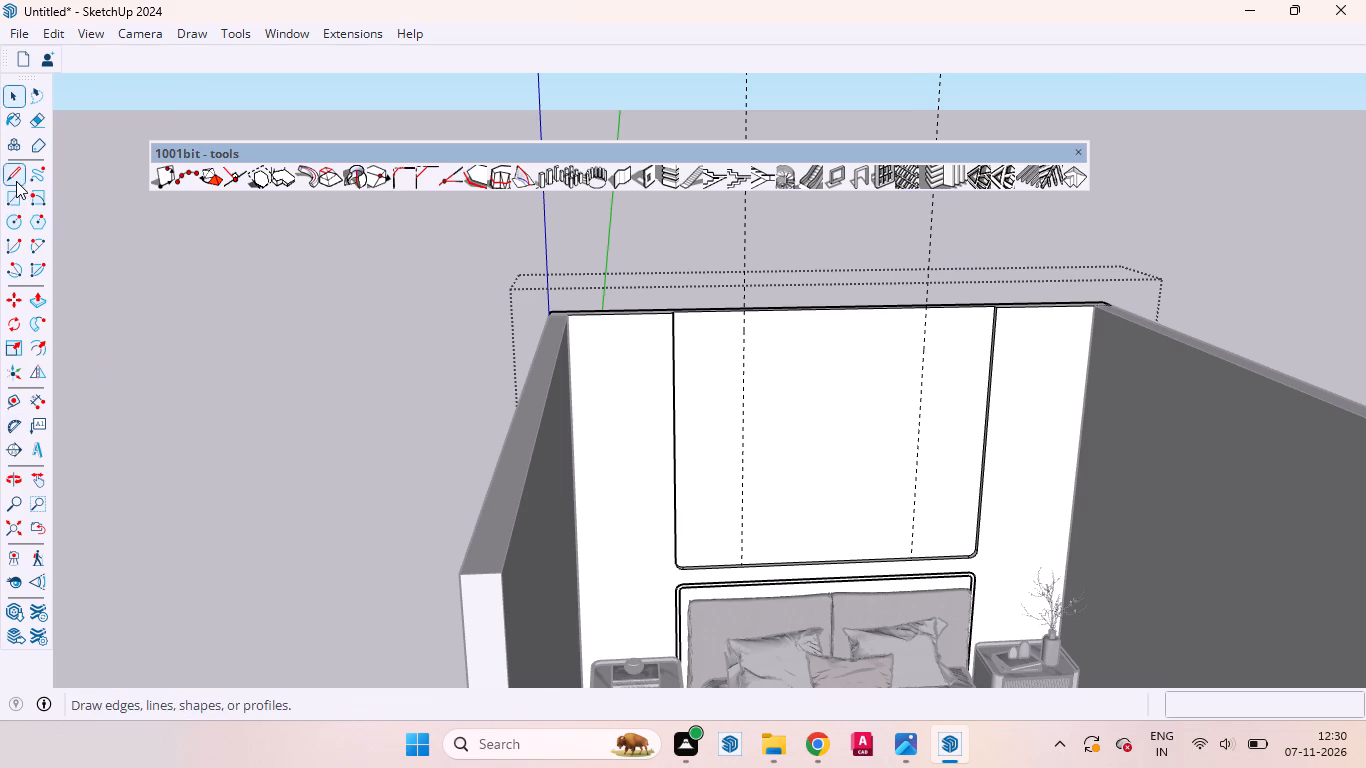
scroll(766, 581, "up", 6)
scroll(750, 559, "down", 2)
scroll(750, 558, "up", 10)
scroll(726, 546, "down", 2)
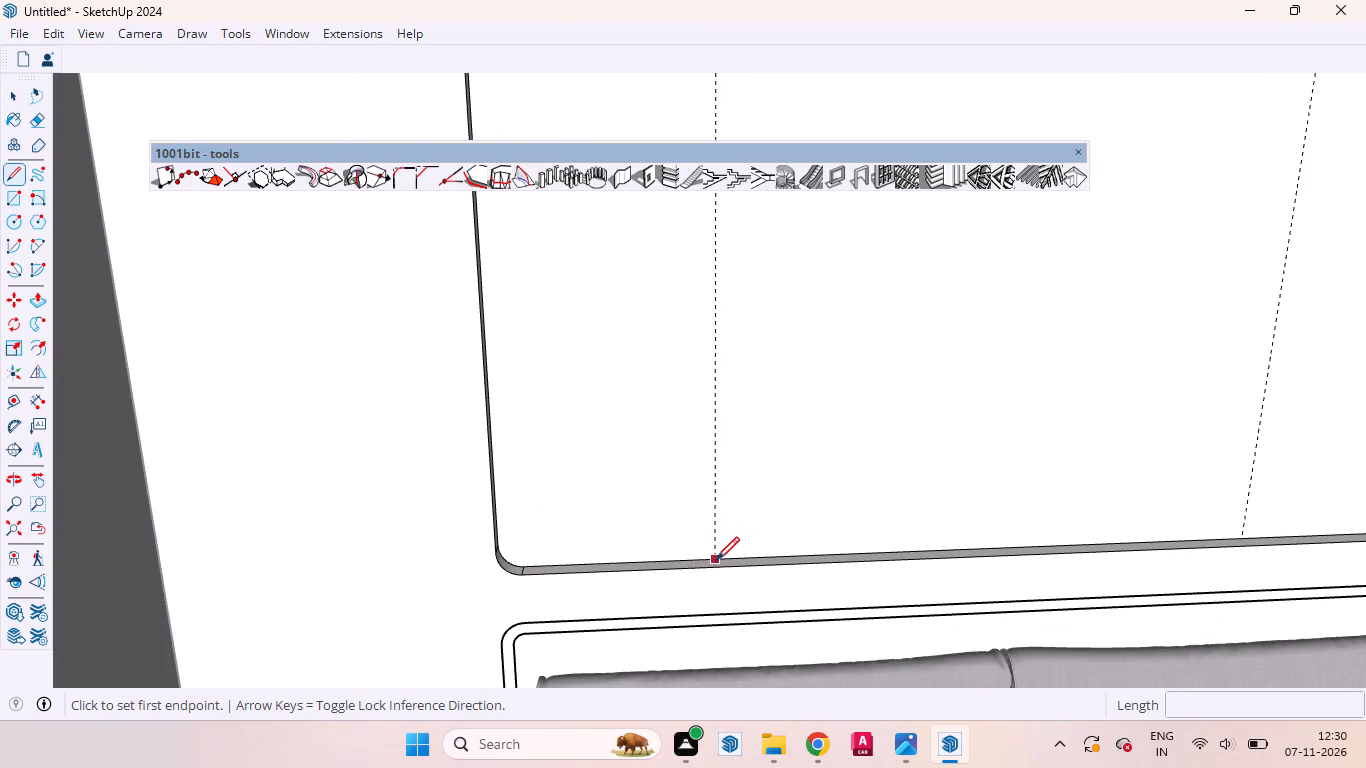
left_click(716, 559)
scroll(698, 470, "down", 12)
scroll(706, 466, "up", 1)
scroll(706, 466, "down", 2)
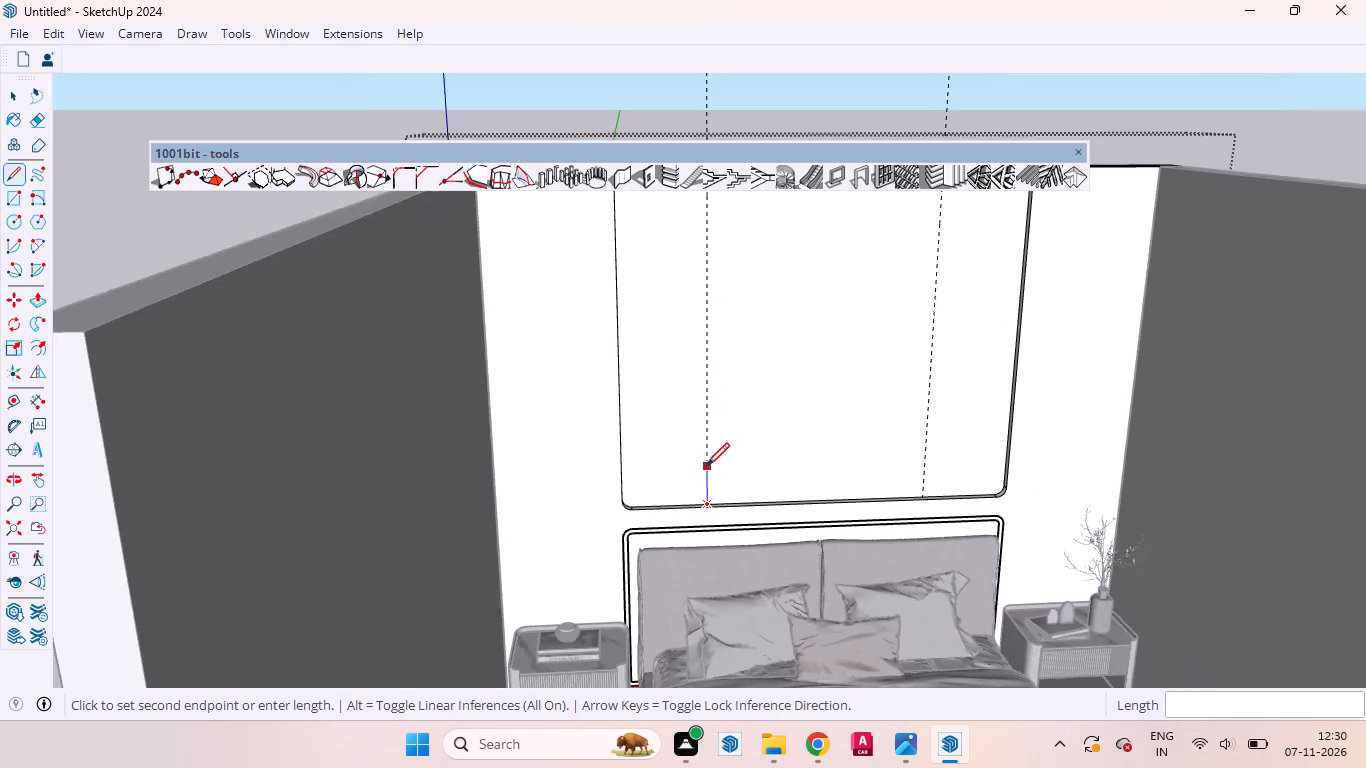
scroll(706, 466, "down", 8)
scroll(713, 412, "up", 4)
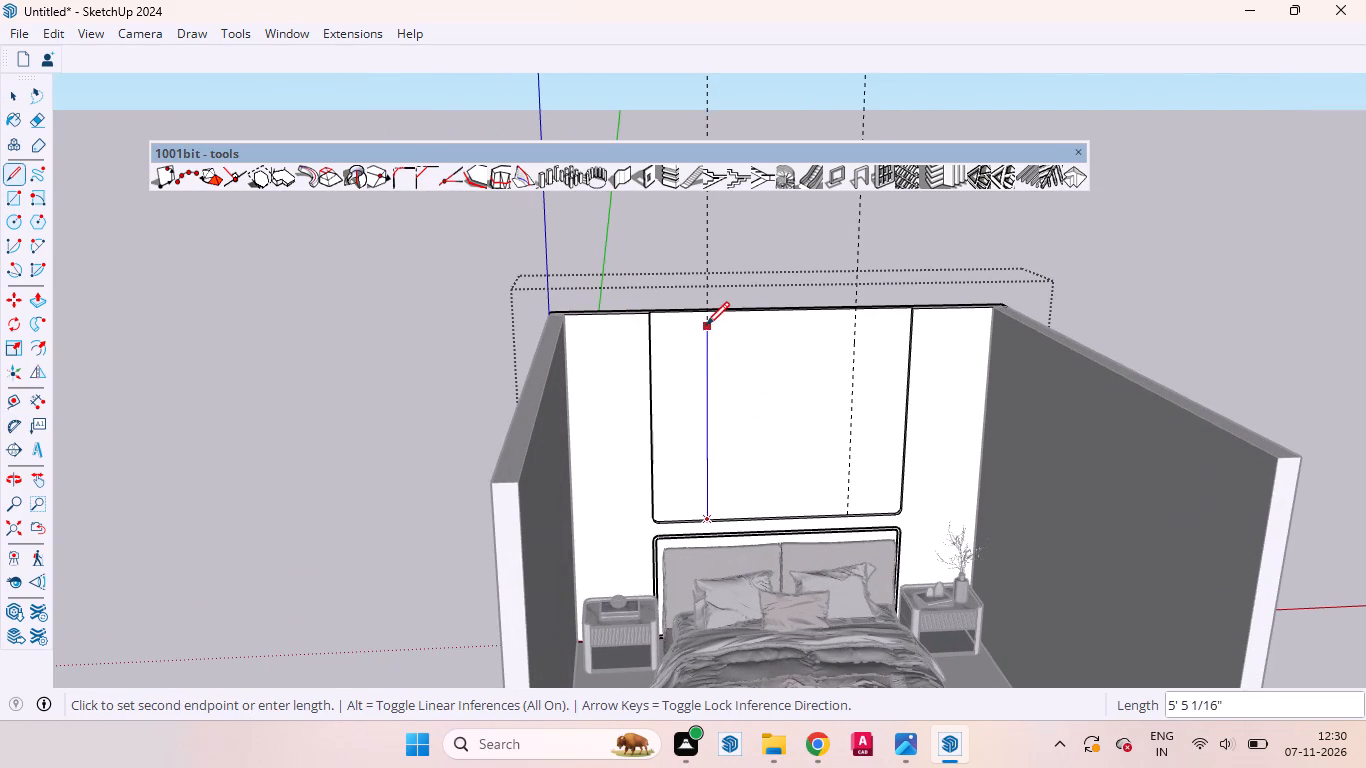
left_click(706, 313)
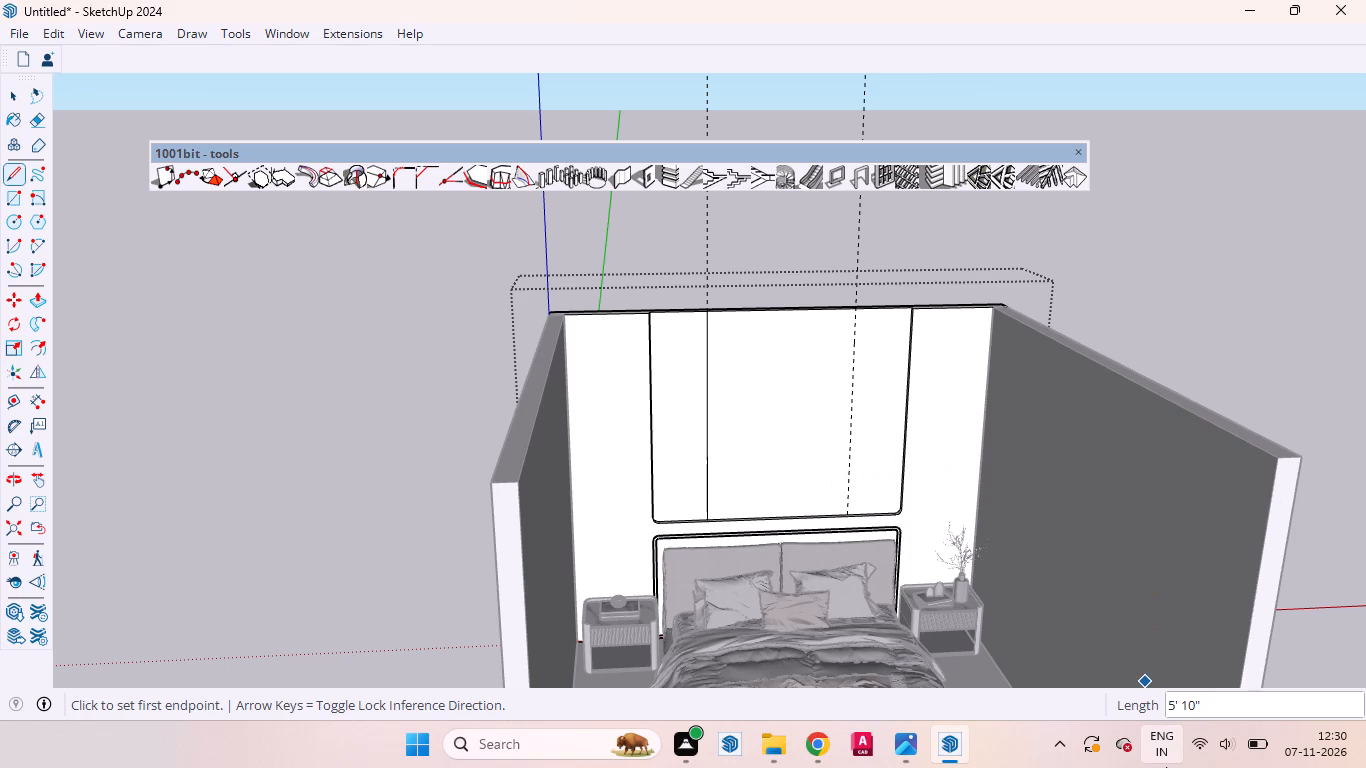
Draw a 5'10" vertical line from the upper panel's bottom edge to its top, along the guide nearer the nightstand with the plant.
scroll(862, 461, "up", 7)
scroll(849, 480, "down", 3)
scroll(849, 480, "up", 5)
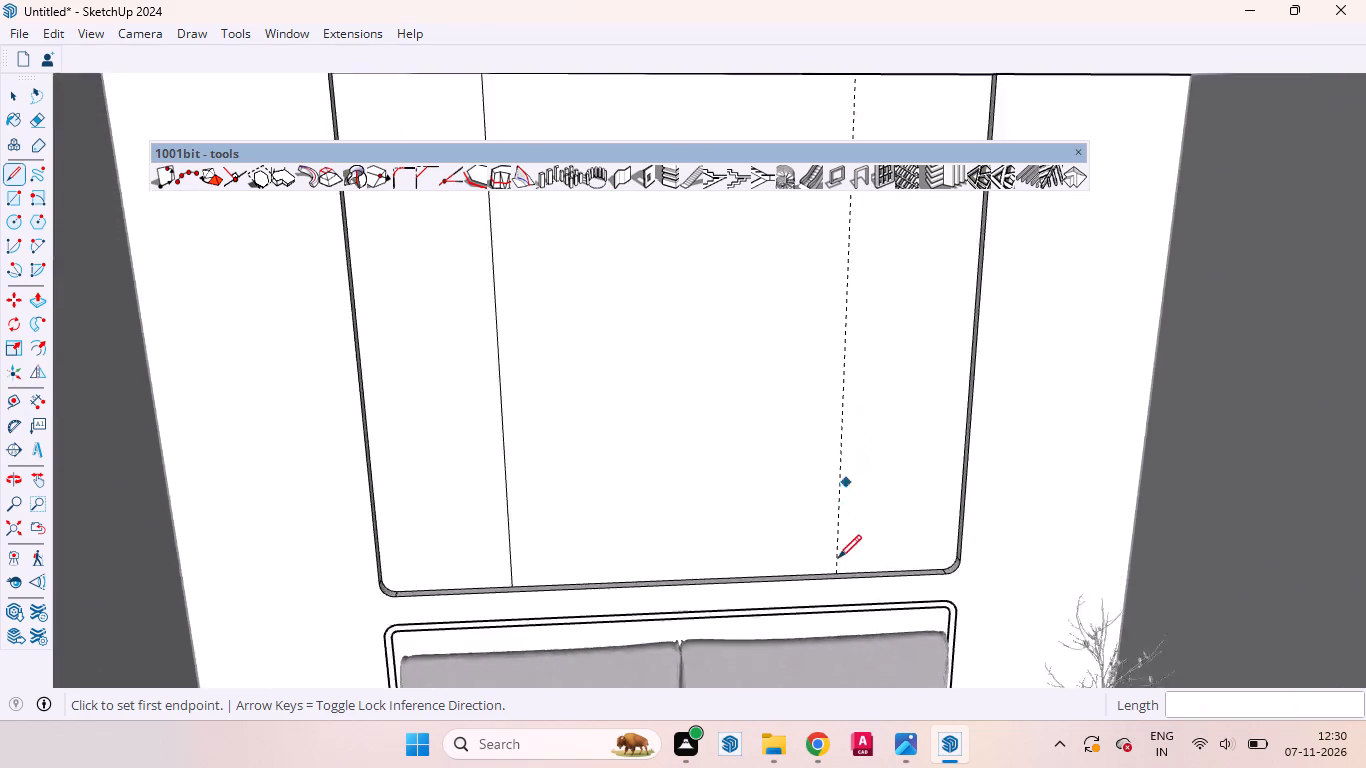
scroll(838, 558, "up", 8)
left_click(831, 589)
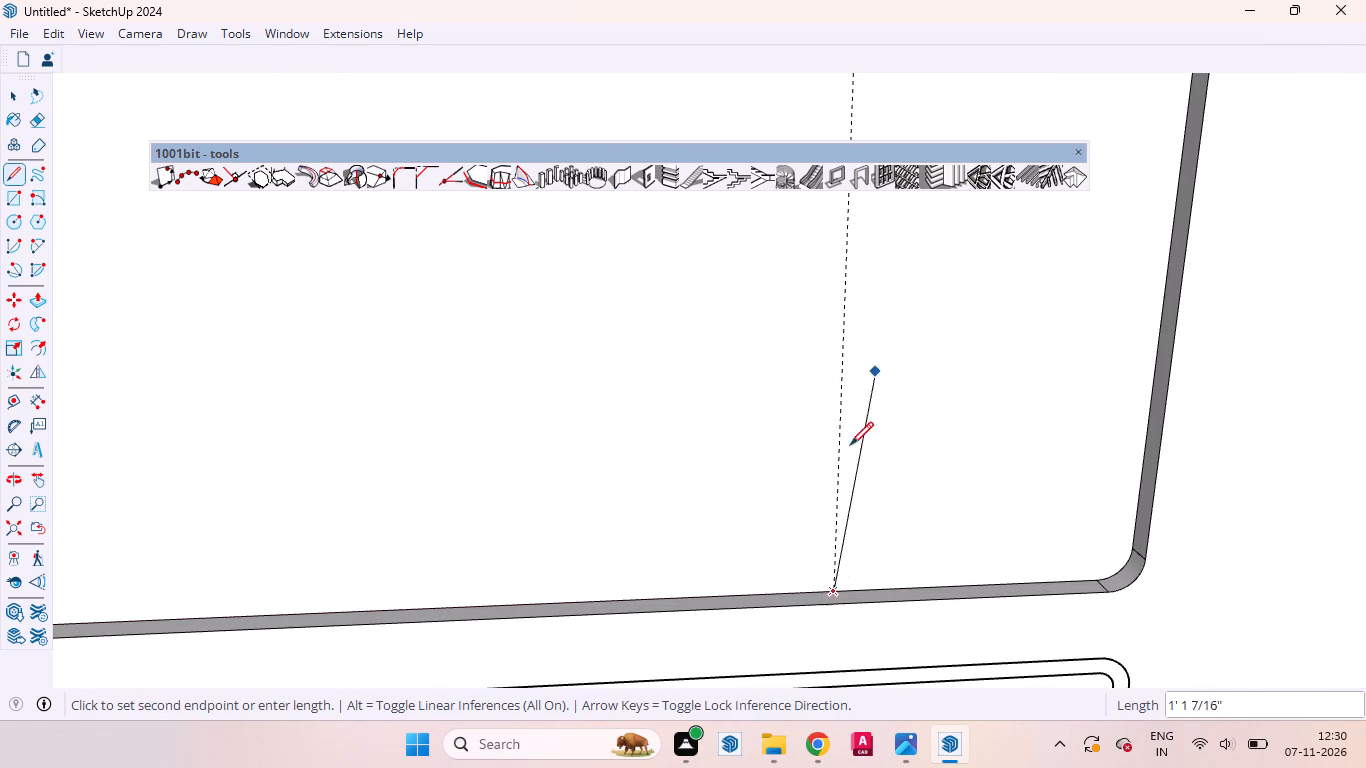
scroll(835, 504, "down", 20)
scroll(835, 504, "down", 1)
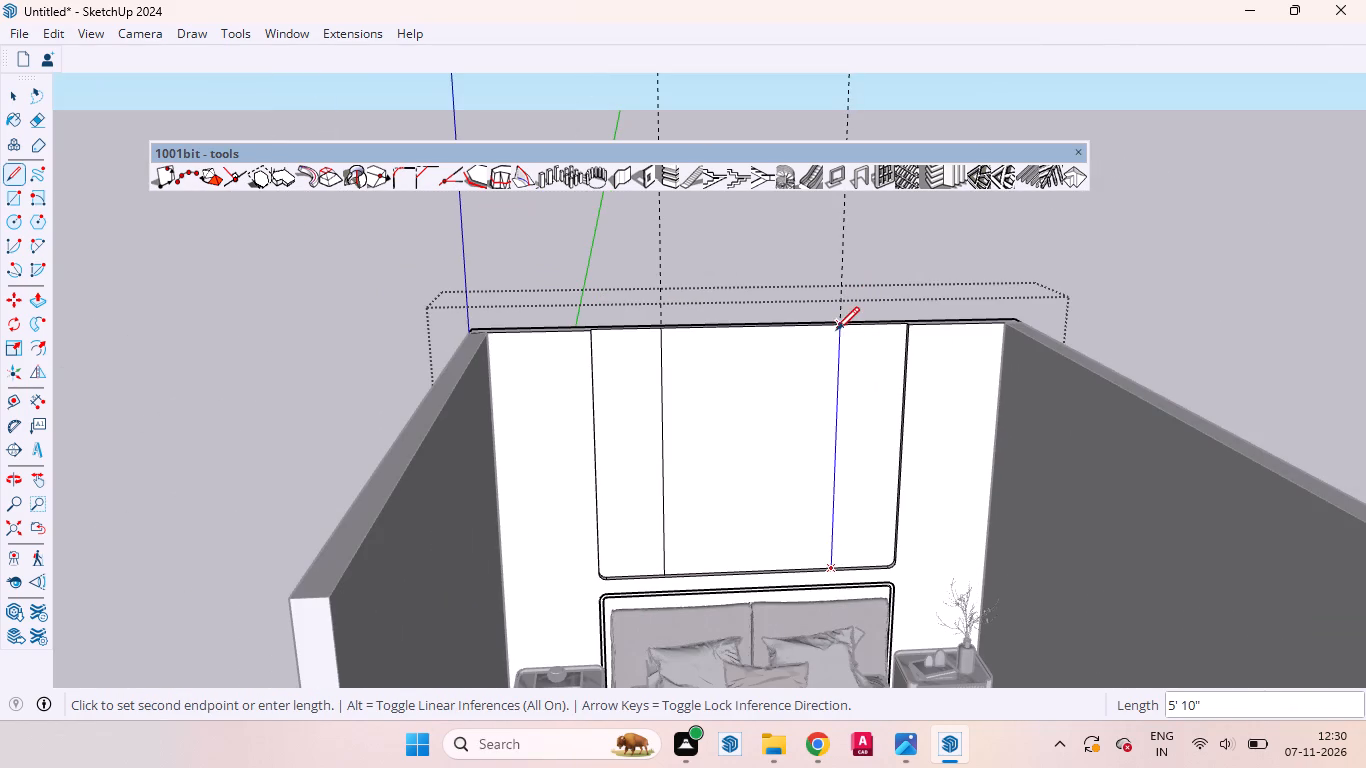
left_click(839, 326)
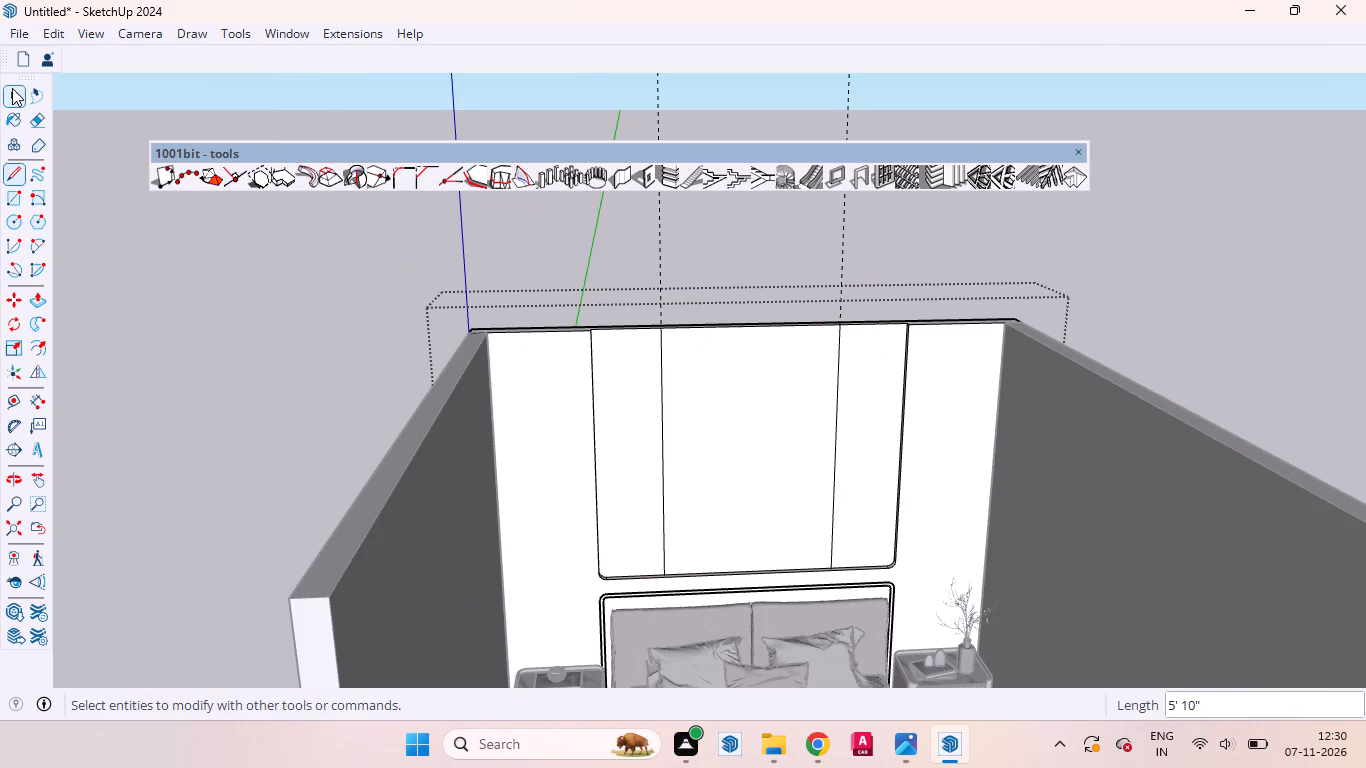
Create vertical louvres on the upper panel's strip nearer the plant: depth 6mm, thickness 4", spacing 4.2", angle 0, located at the face's front.
left_click(14, 88)
left_click(631, 401)
left_click(815, 414)
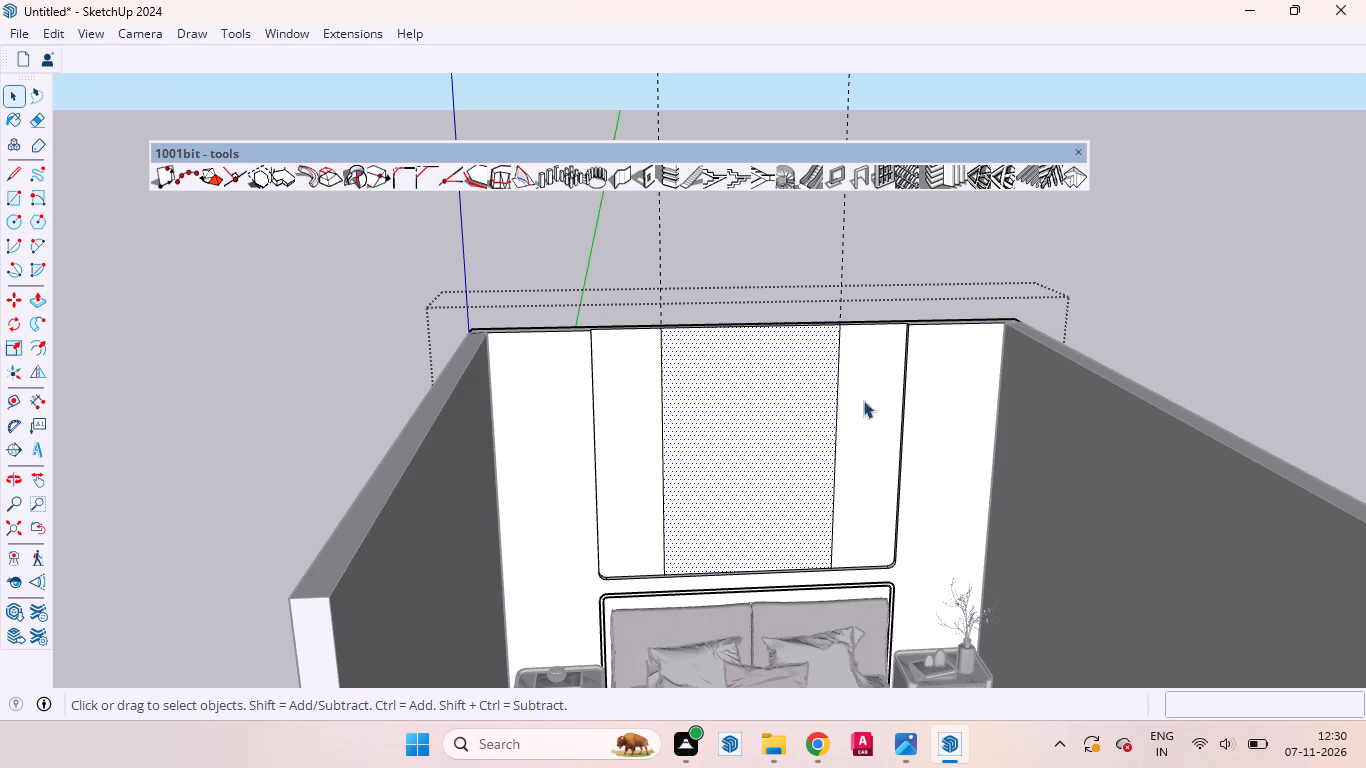
left_click(871, 394)
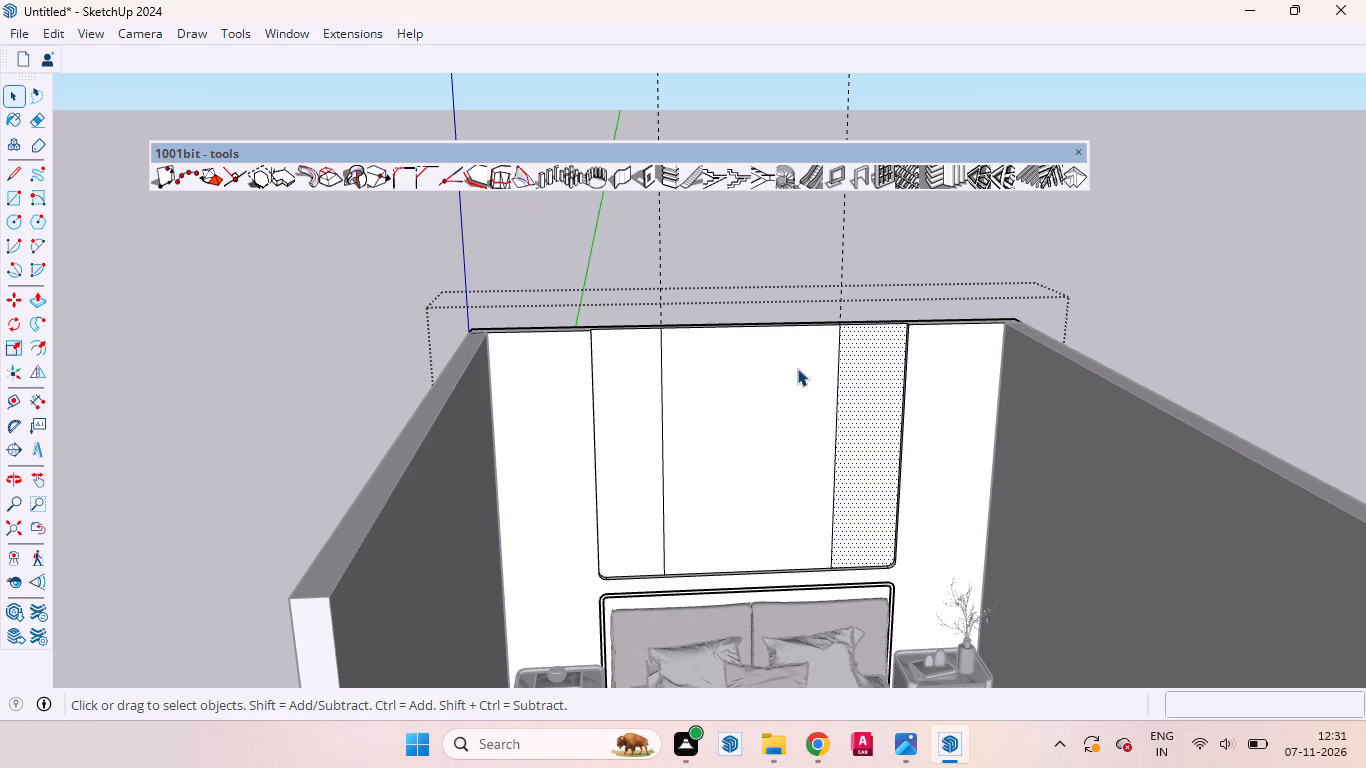
scroll(495, 366, "up", 7)
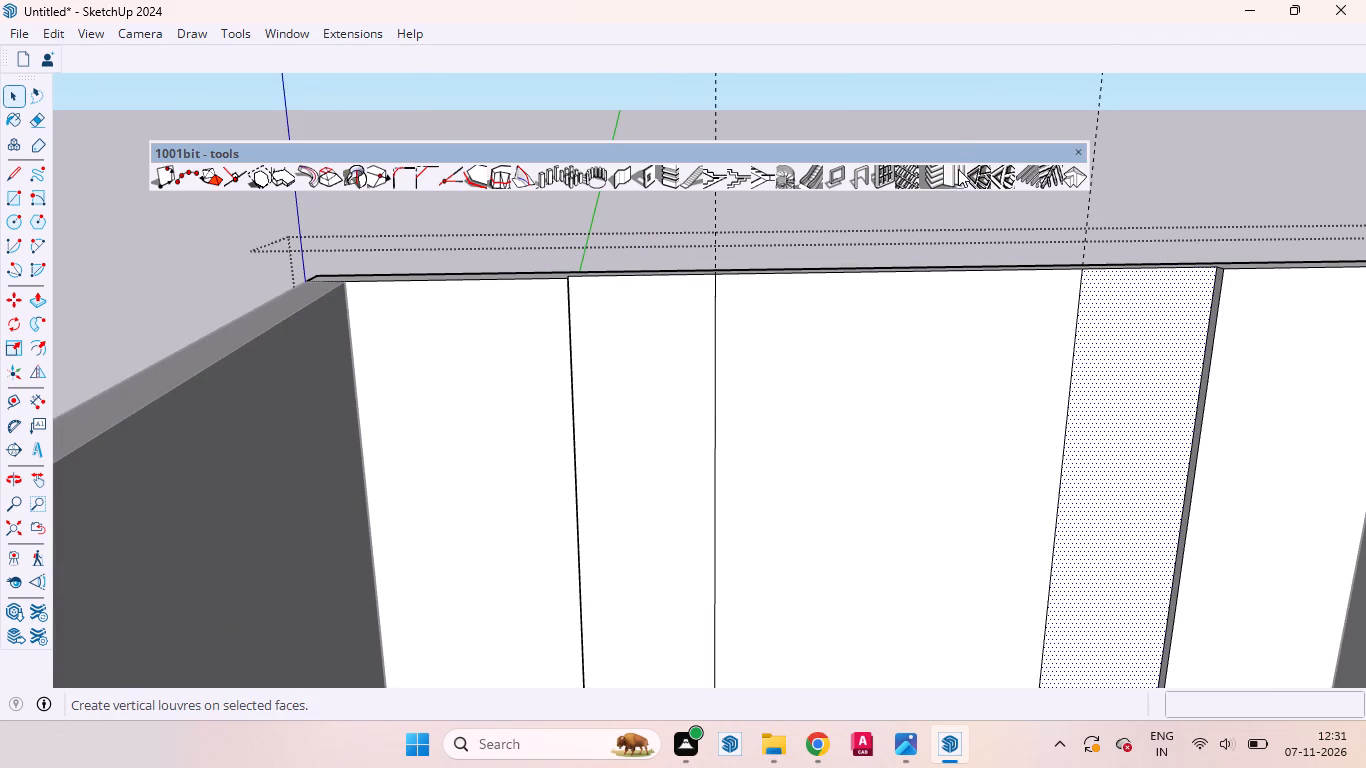
left_click(957, 181)
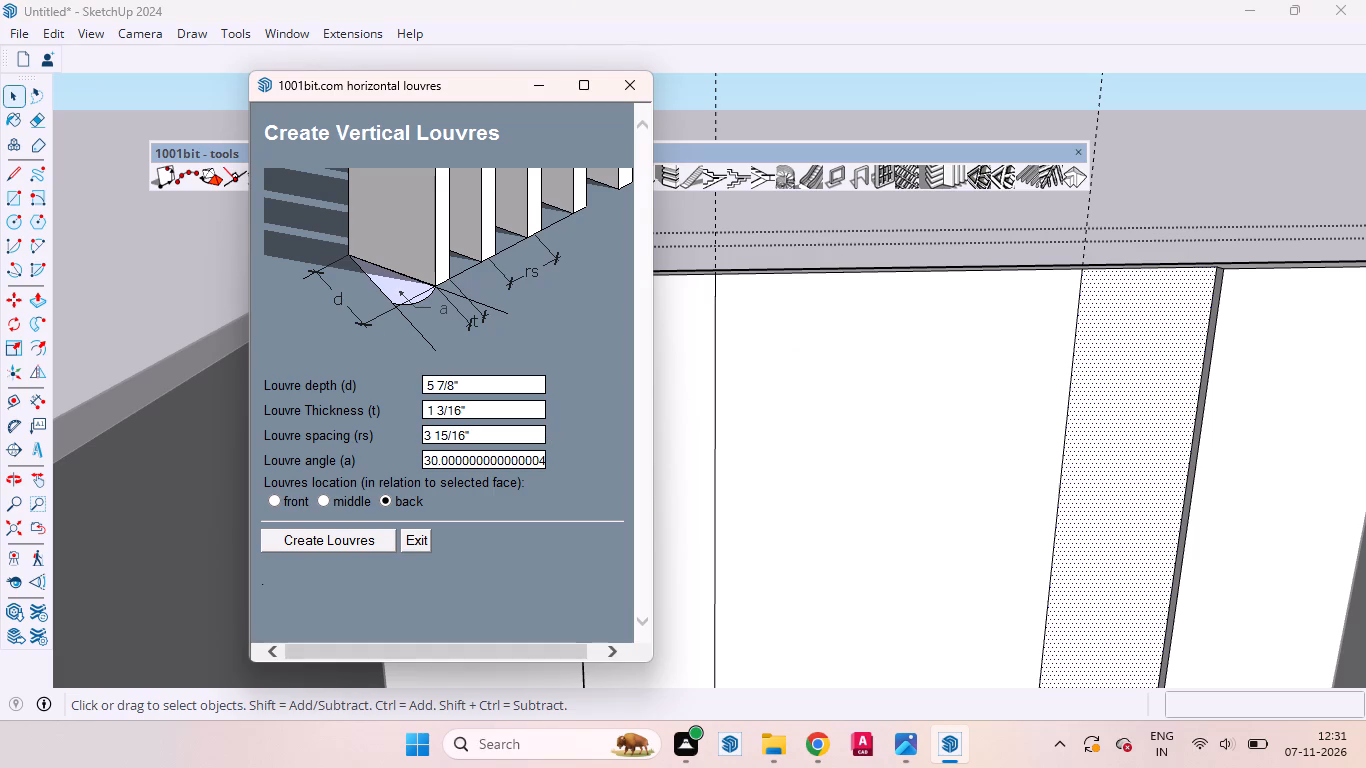
left_click_drag(470, 388, 438, 388)
left_click_drag(438, 388, 425, 388)
key("6")
type("mm")
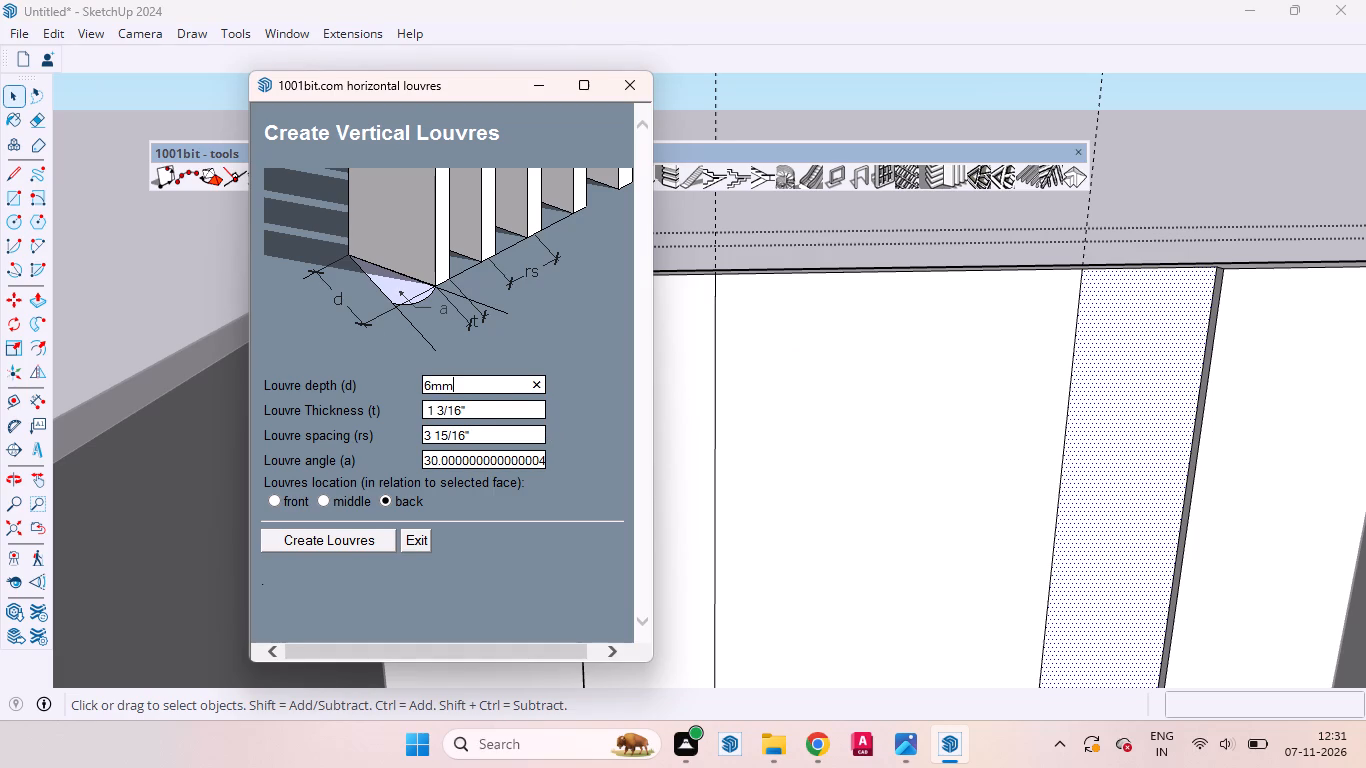
left_click(477, 415)
key("BackSpace")
key("4")
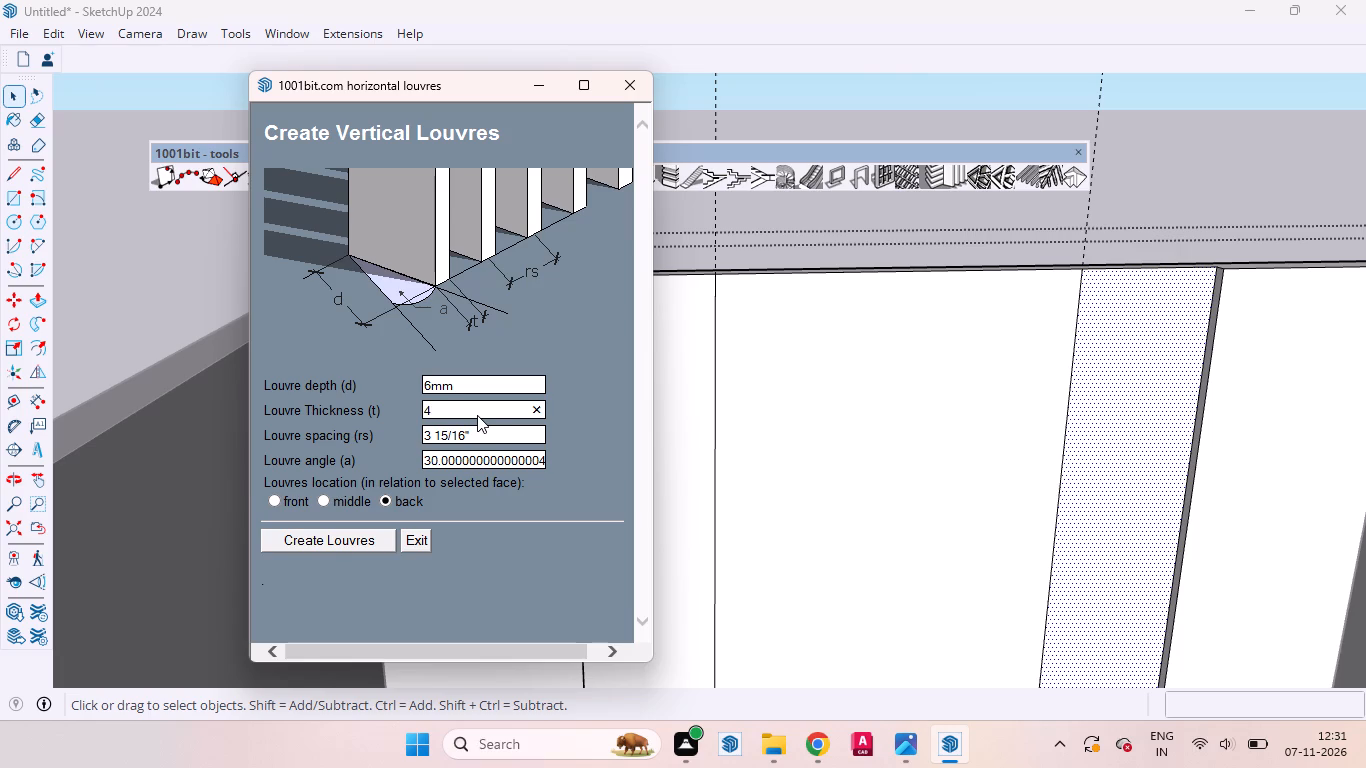
left_click(481, 431)
key("BackSpace")
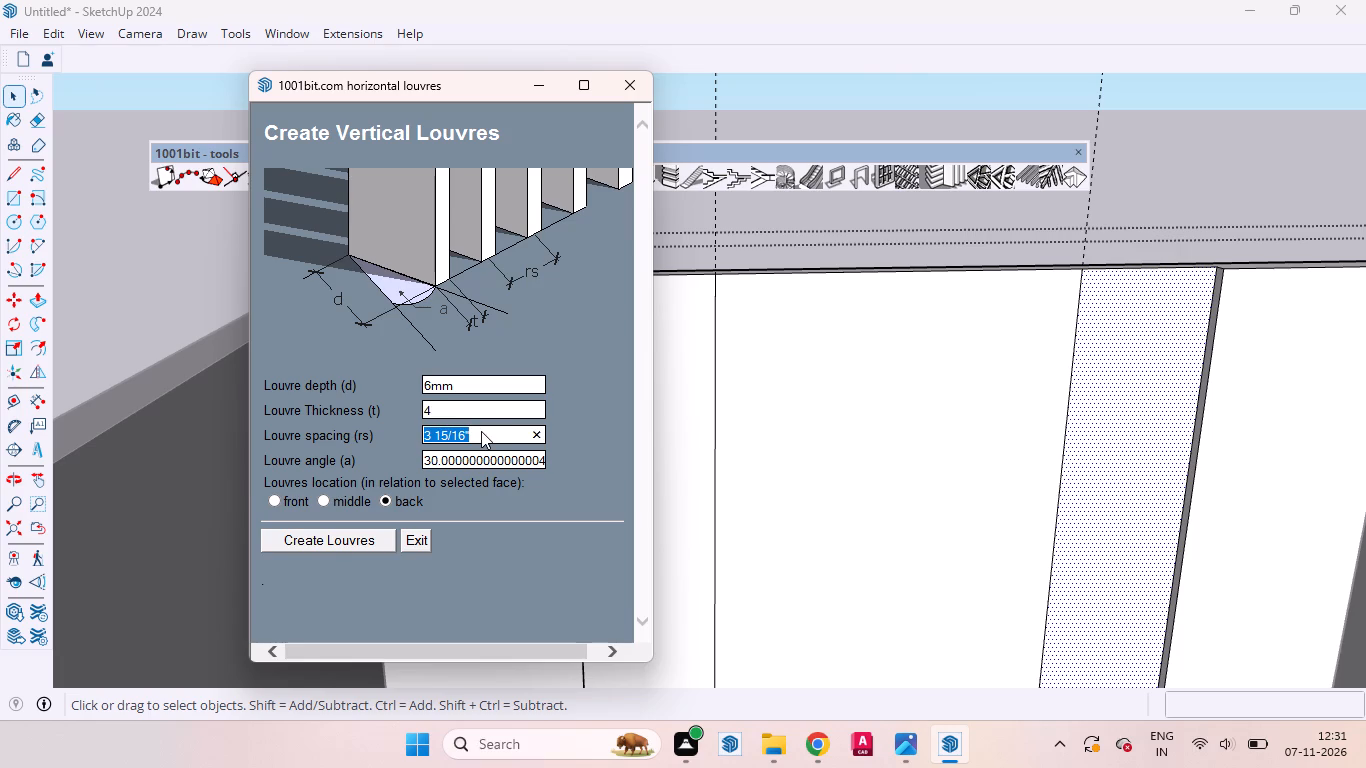
key("4")
key("period")
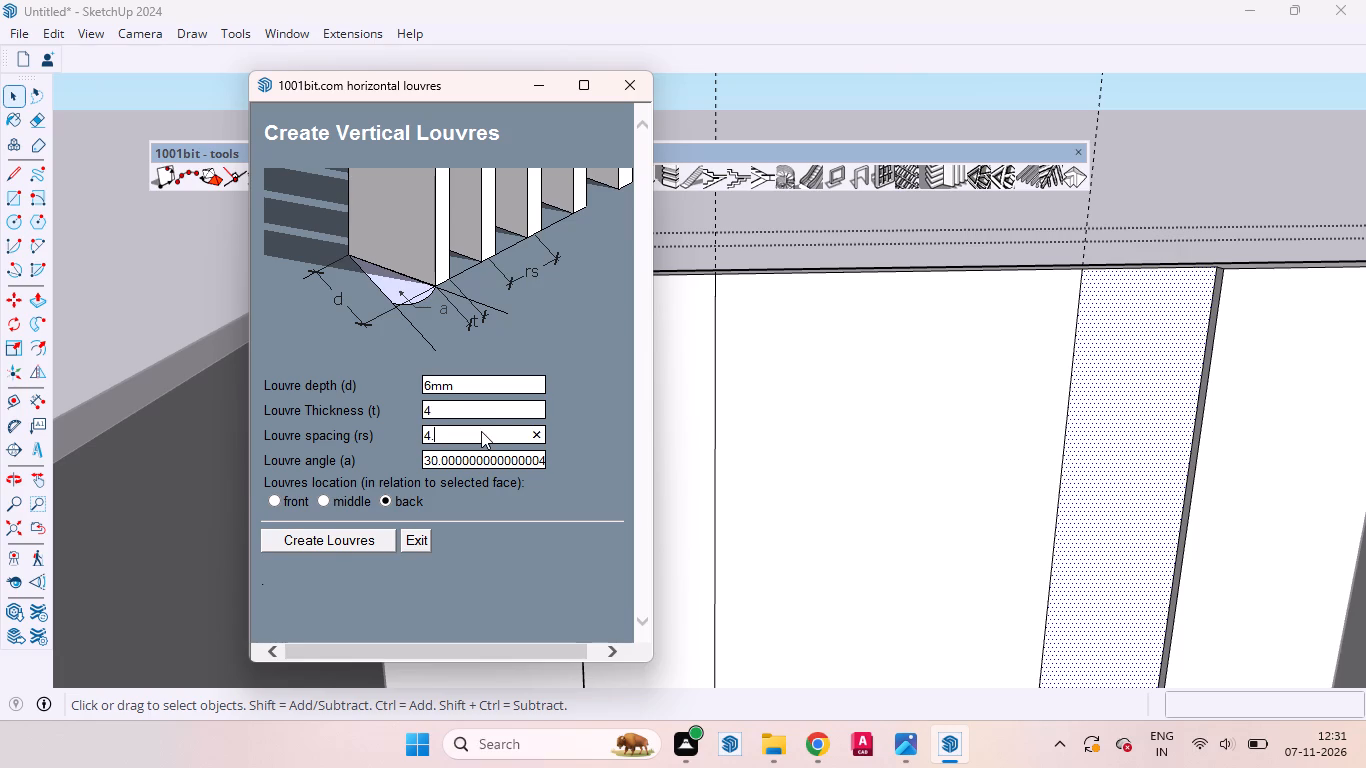
key("2")
left_click(541, 467)
key("0")
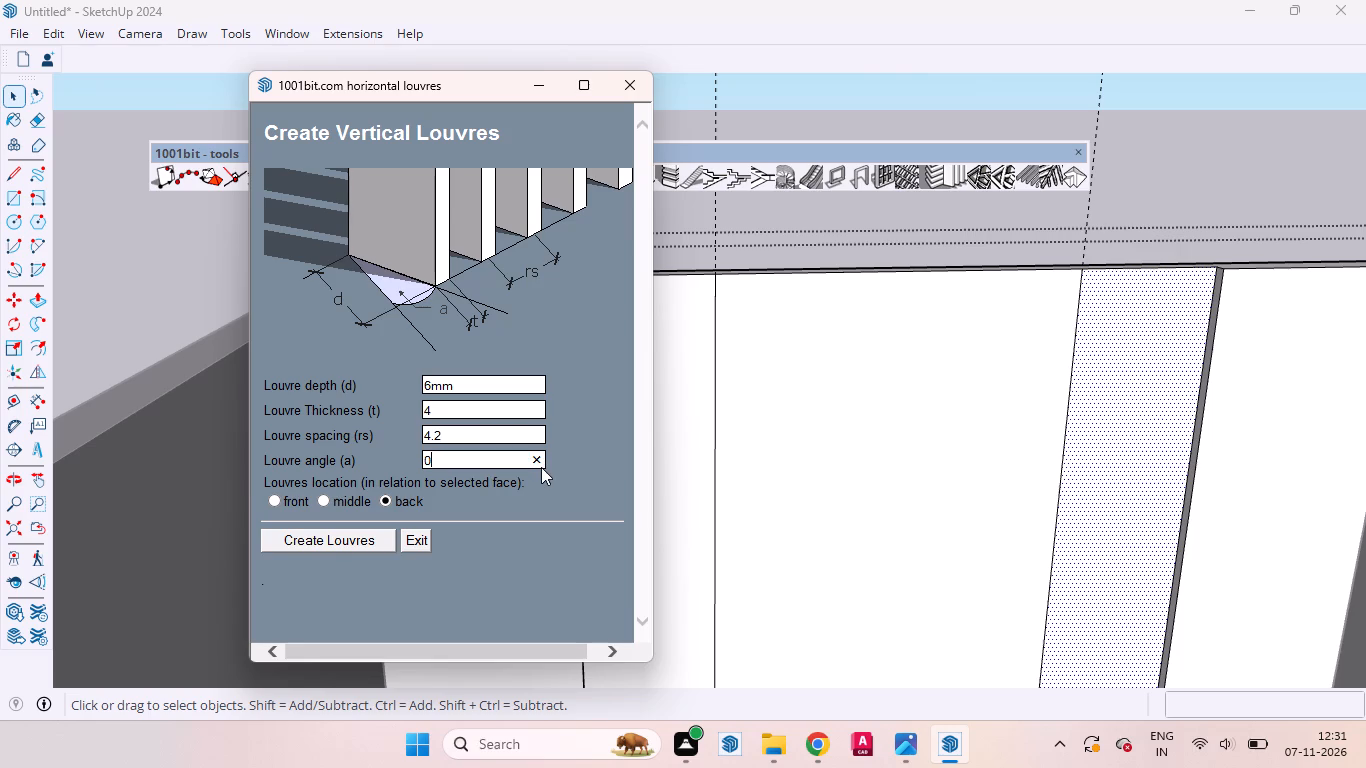
left_click(283, 501)
left_click(323, 541)
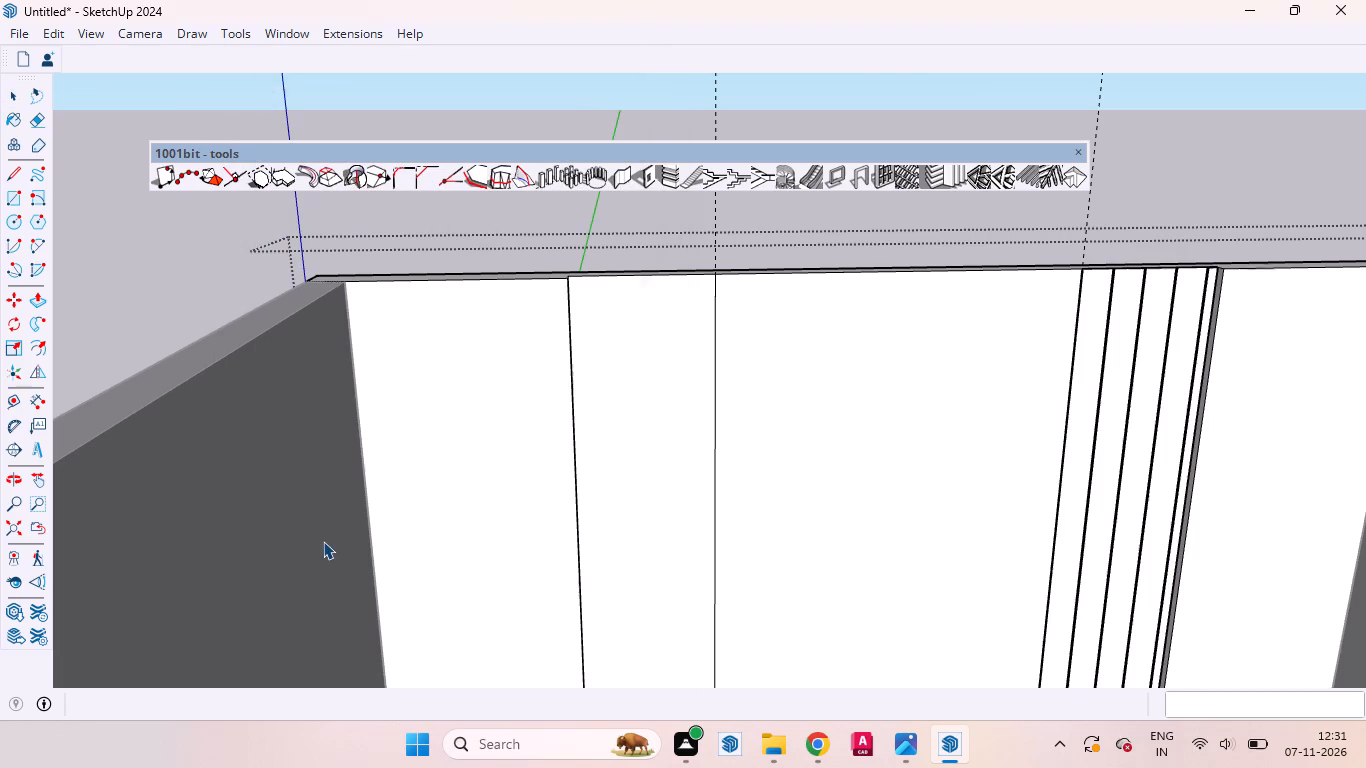
Inspect the louvres' top ends on the strip nearer the plant, and undo the louvre creation.
scroll(1228, 228, "up", 6)
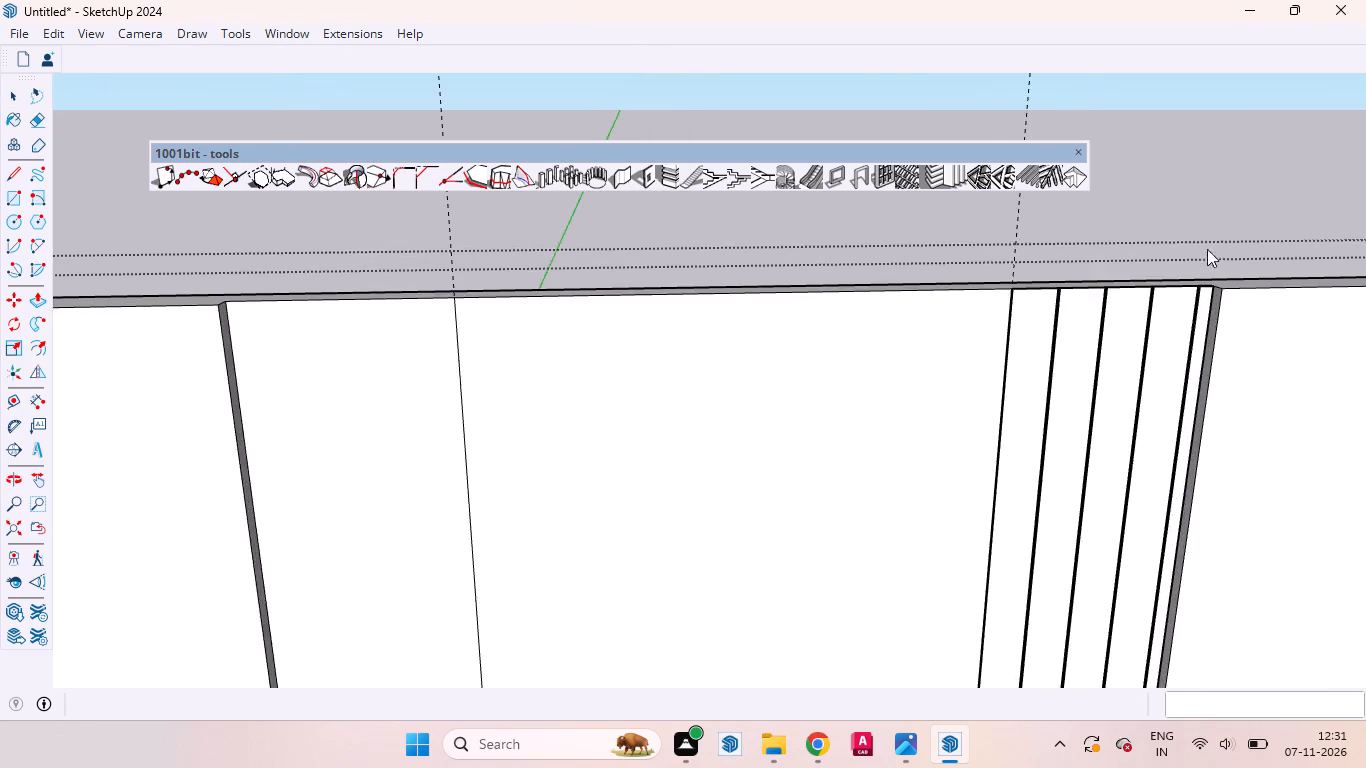
scroll(1207, 249, "up", 5)
middle_click_drag(1094, 328, 1118, 516)
scroll(1022, 327, "up", 5)
scroll(998, 288, "down", 5)
scroll(998, 288, "up", 3)
scroll(998, 288, "down", 6)
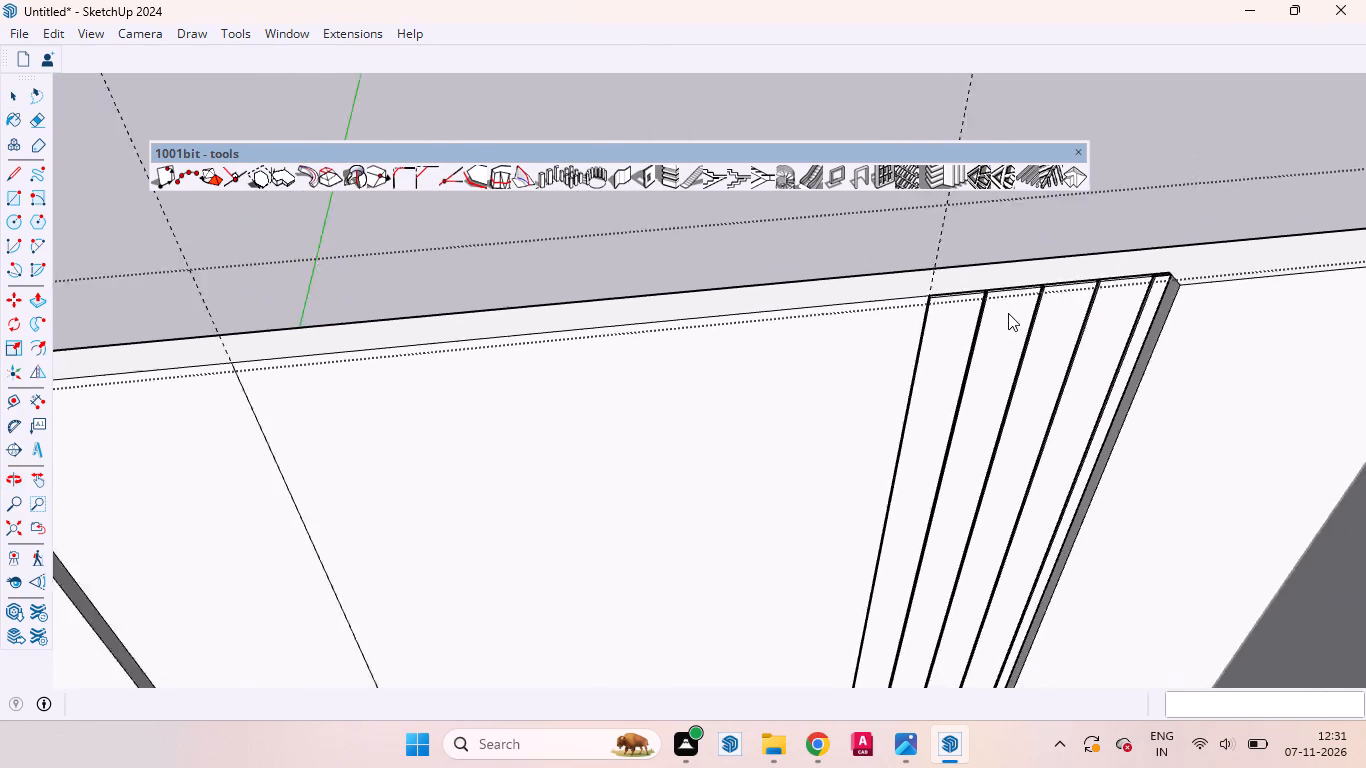
scroll(1008, 313, "down", 4)
scroll(1008, 313, "up", 1)
scroll(1008, 313, "down", 5)
middle_click_drag(927, 393, 872, 260)
key("ctrl+z")
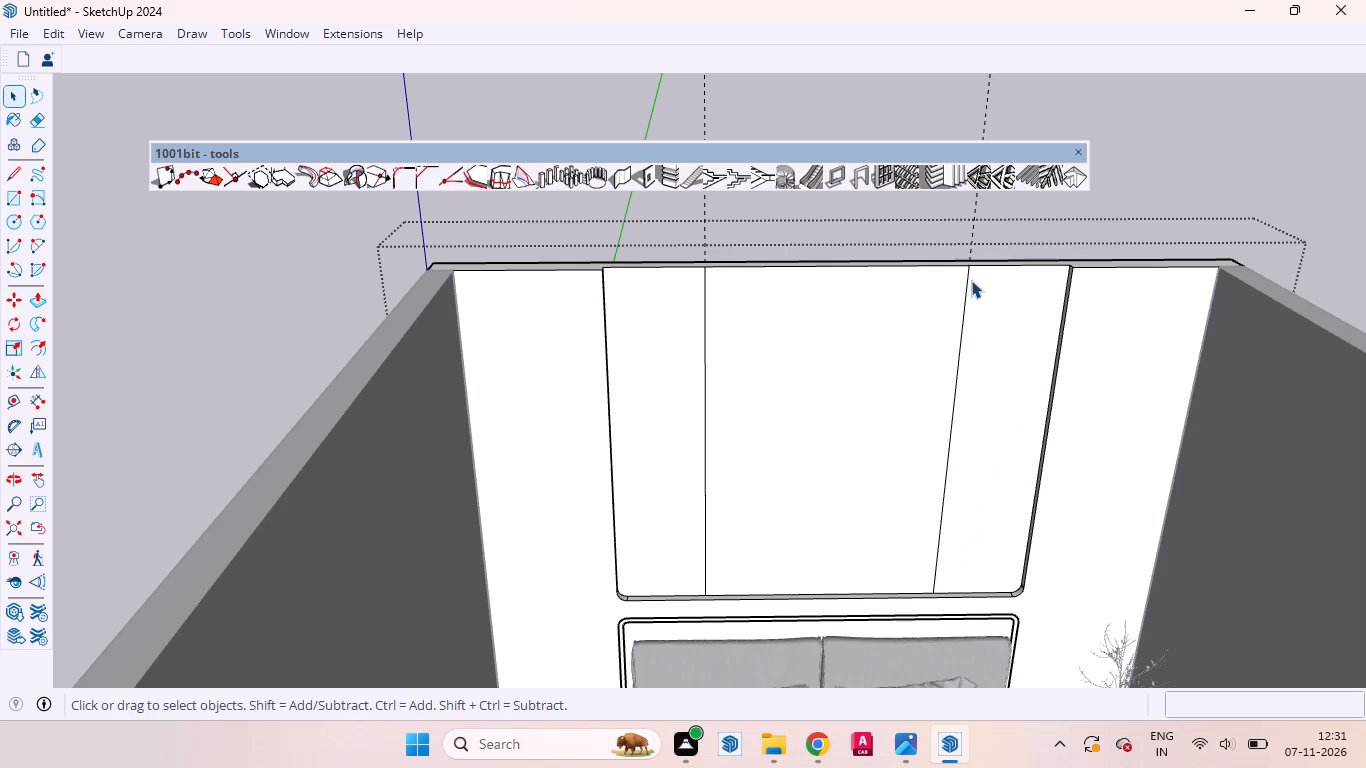
Create vertical louvres on the strip nearer the plant with thickness 3" and spacing 3.2", keeping the other louvre settings.
left_click(997, 332)
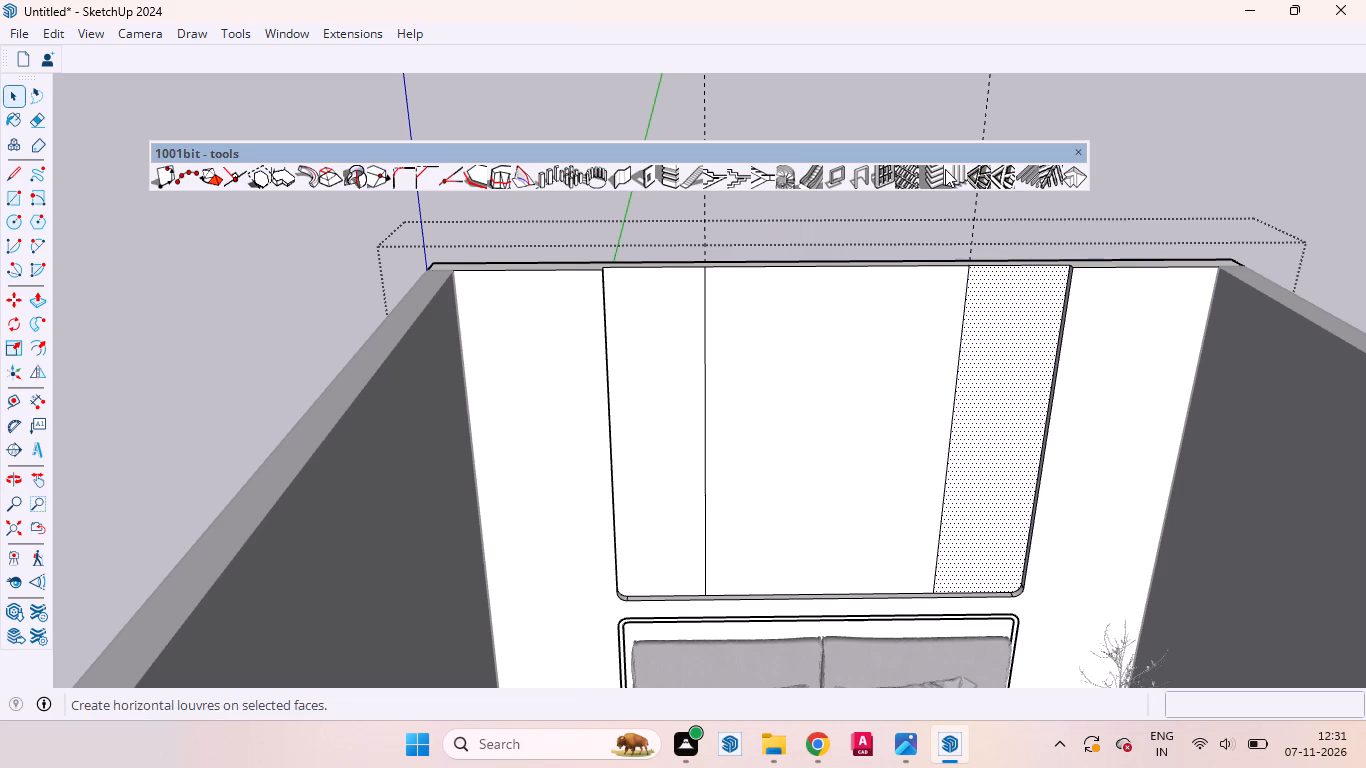
left_click(947, 169)
left_click(450, 399)
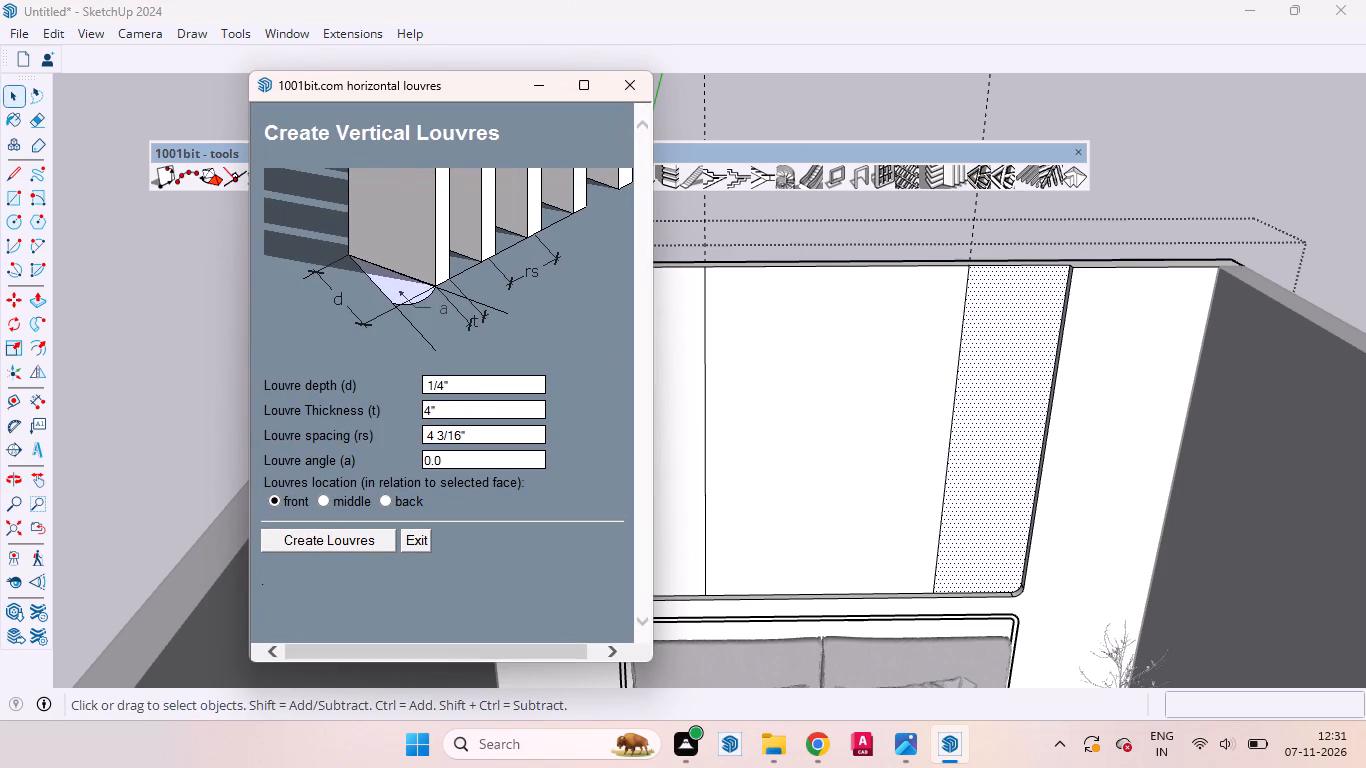
left_click(446, 405)
key("BackSpace")
key("3")
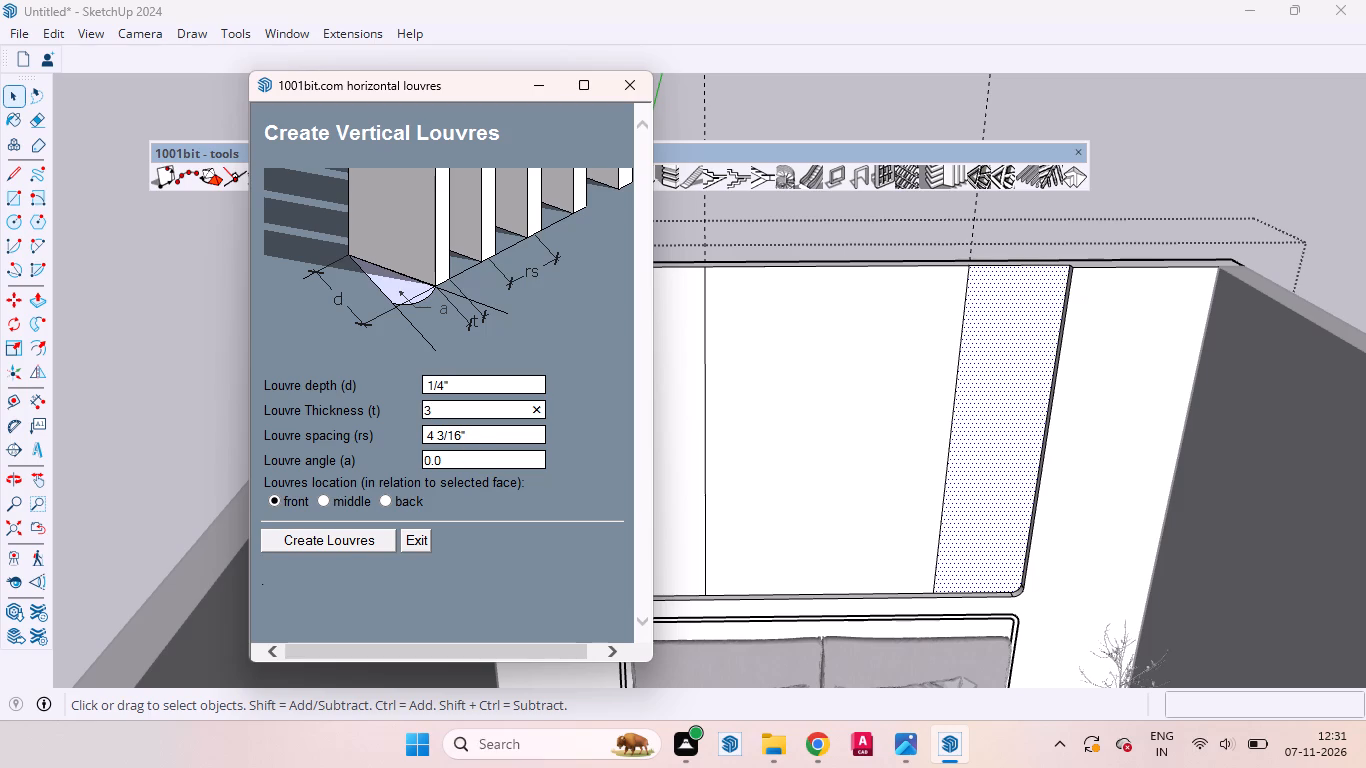
left_click(466, 435)
key("BackSpace")
type("3.2")
left_click(310, 540)
scroll(1017, 316, "up", 3)
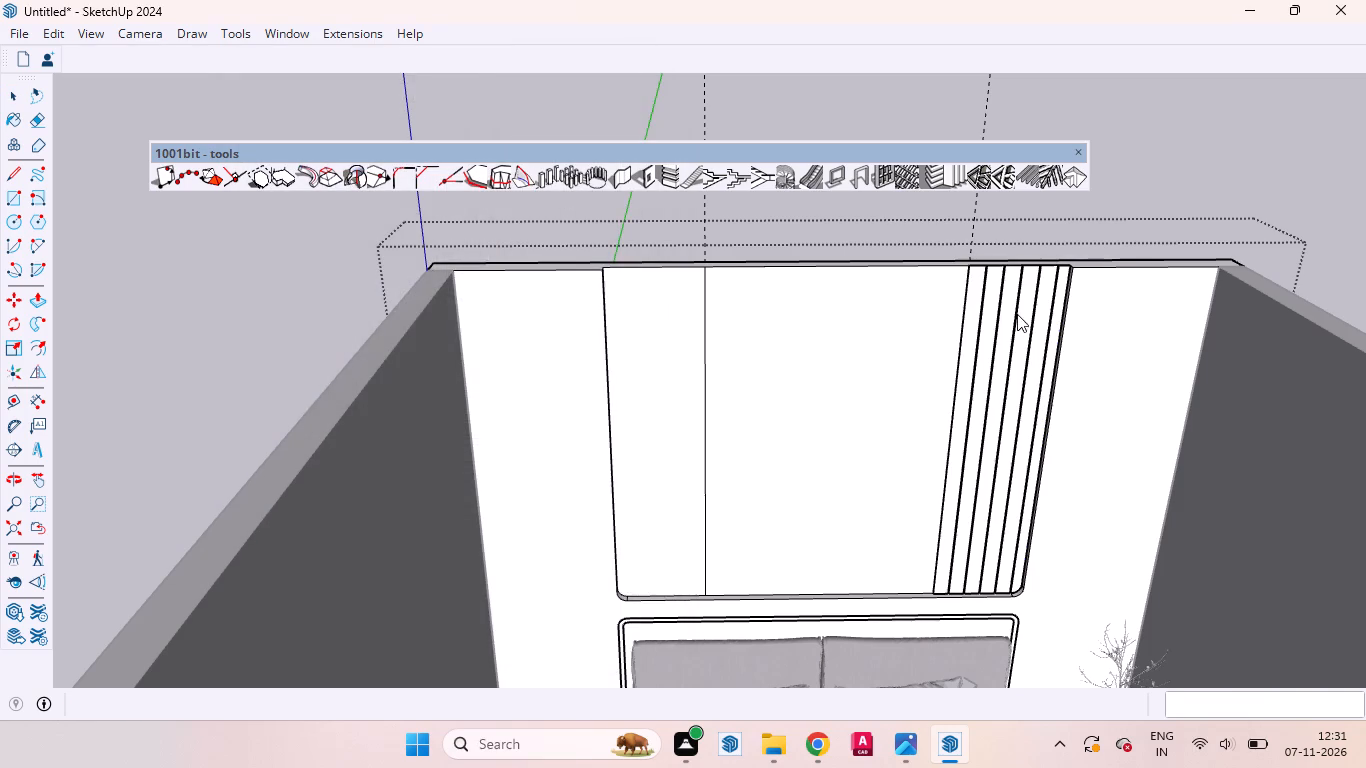
scroll(1017, 314, "up", 2)
scroll(726, 481, "down", 5)
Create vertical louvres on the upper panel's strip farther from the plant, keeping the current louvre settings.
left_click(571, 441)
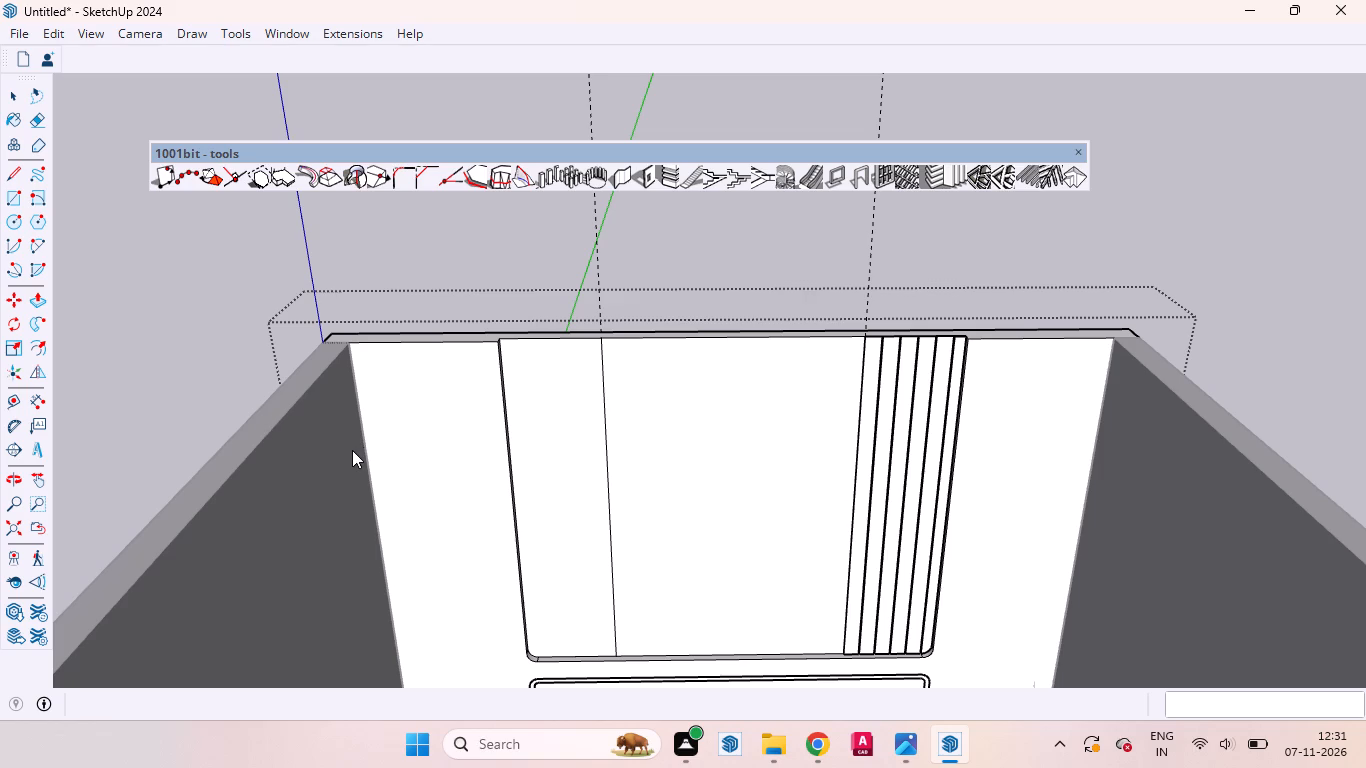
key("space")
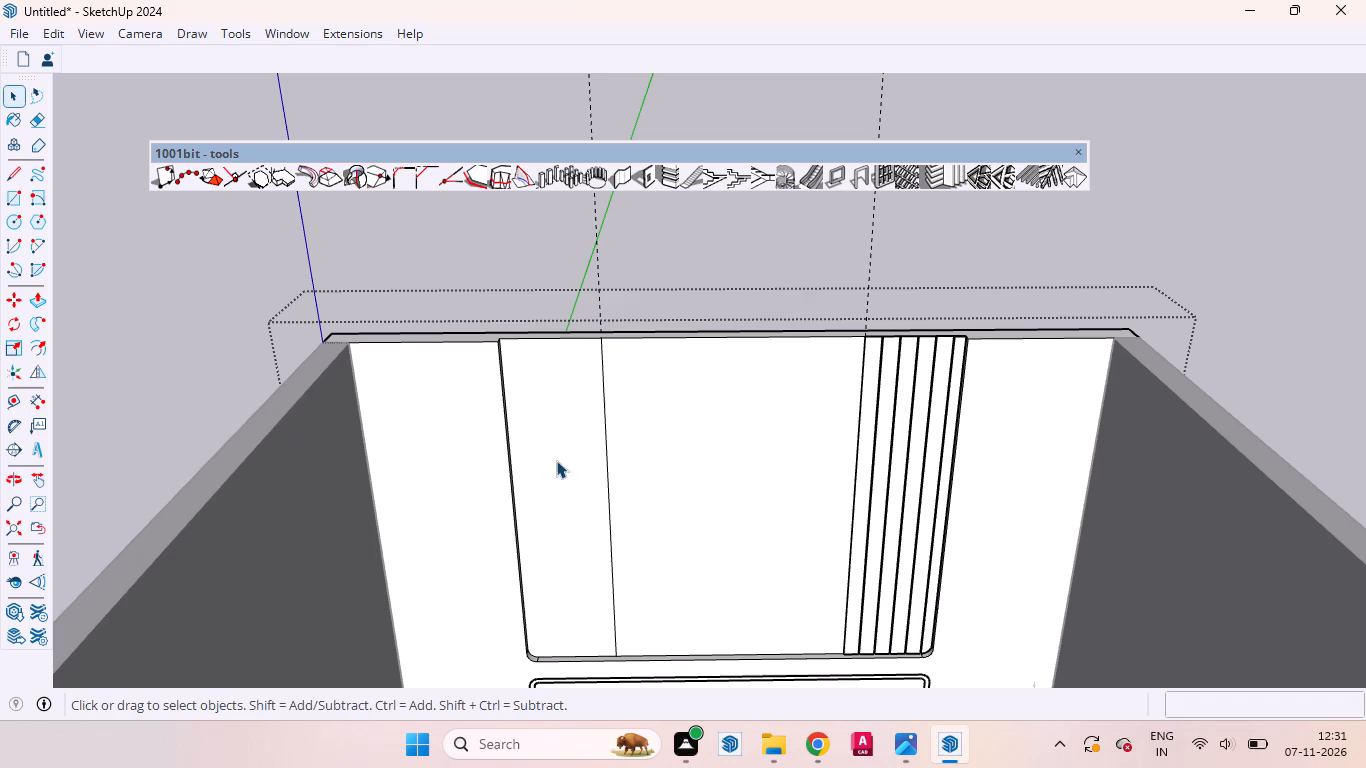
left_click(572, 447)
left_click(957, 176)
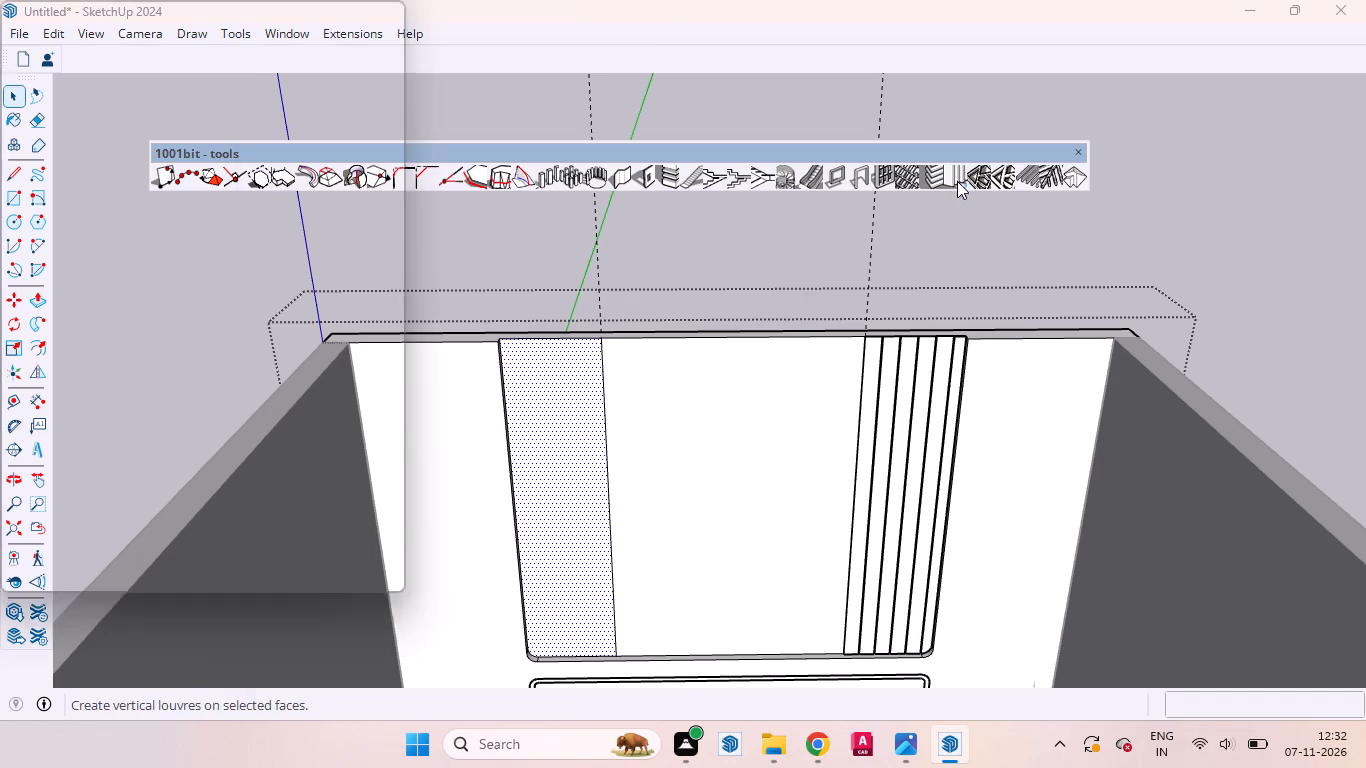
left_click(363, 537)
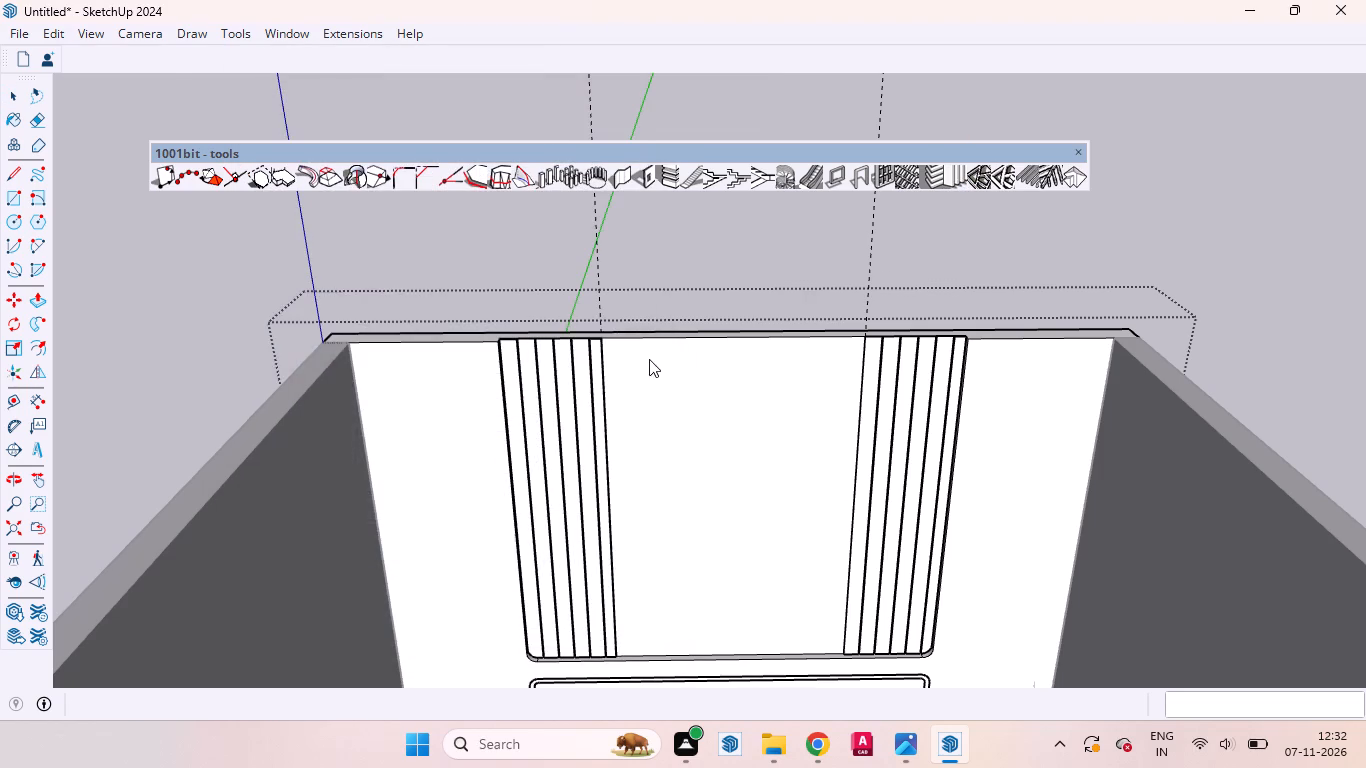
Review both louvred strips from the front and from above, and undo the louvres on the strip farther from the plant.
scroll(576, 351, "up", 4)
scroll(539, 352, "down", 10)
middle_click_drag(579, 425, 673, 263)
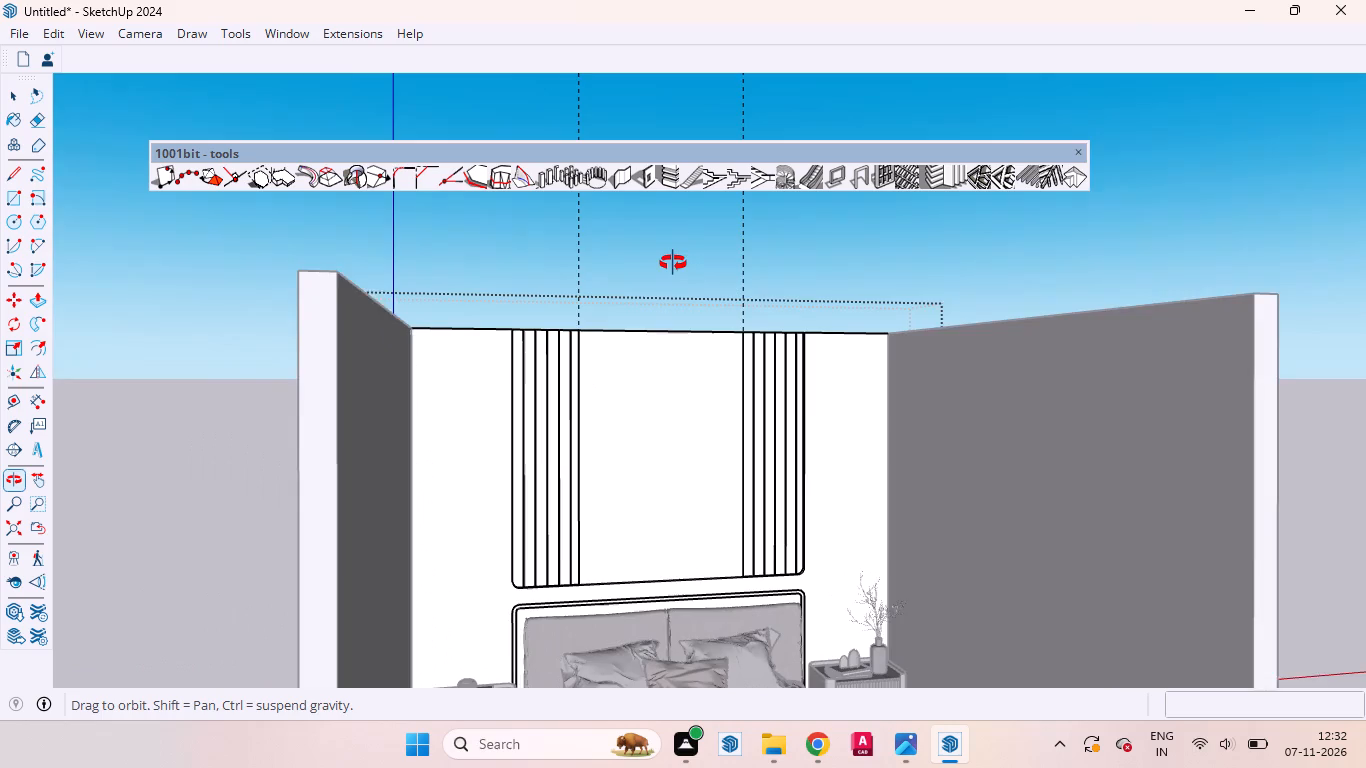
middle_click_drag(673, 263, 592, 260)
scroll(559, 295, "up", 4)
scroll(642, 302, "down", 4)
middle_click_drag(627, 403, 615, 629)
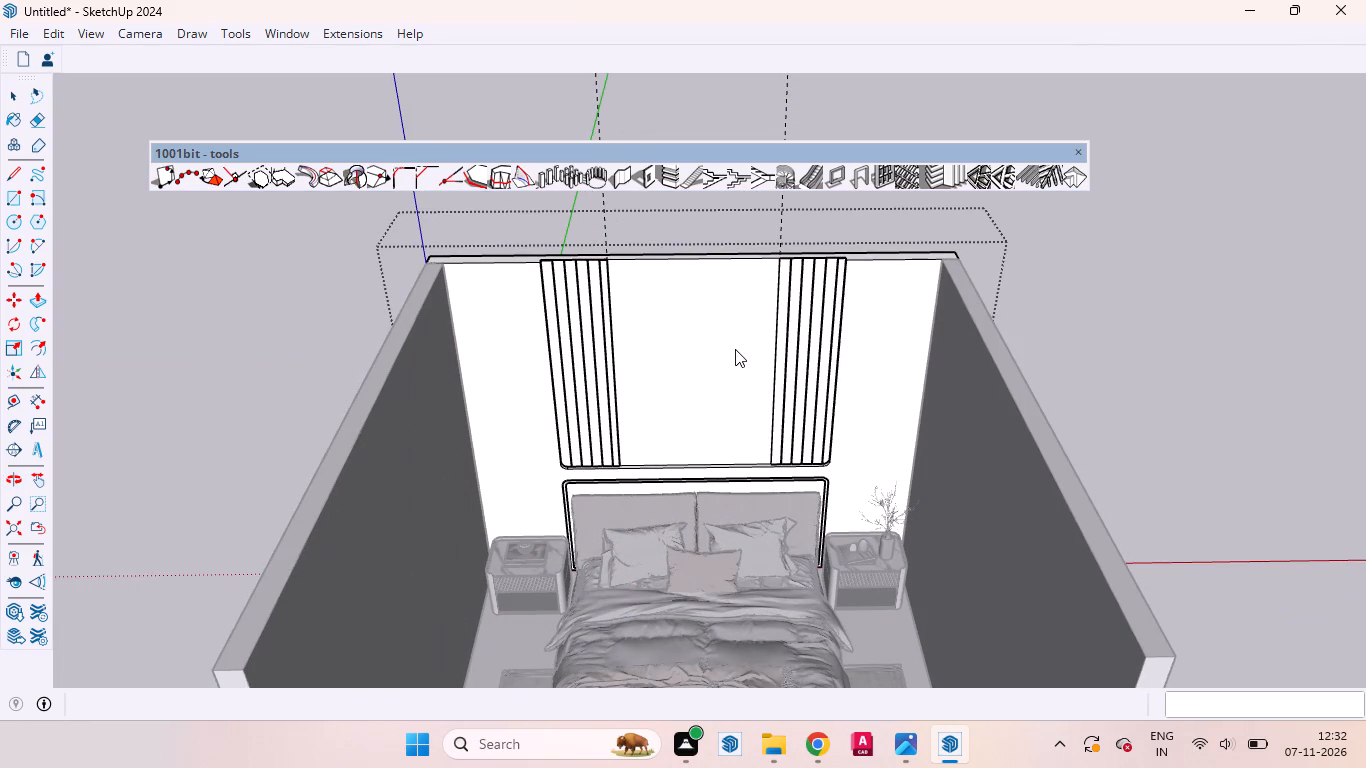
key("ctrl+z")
Create vertical louvres again on the upper panel's strip farther from the plant, with the same louvre settings.
scroll(504, 219, "up", 4)
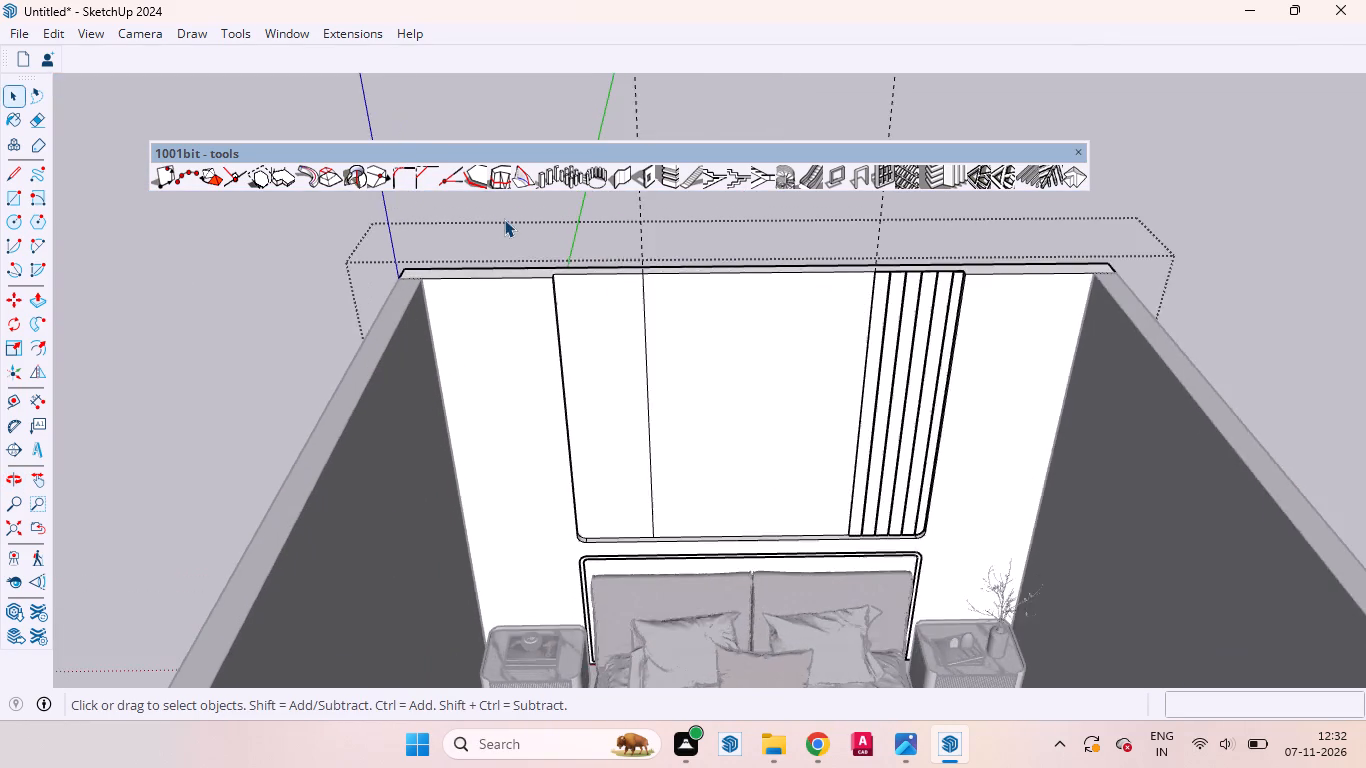
scroll(504, 219, "up", 6)
left_click(652, 402)
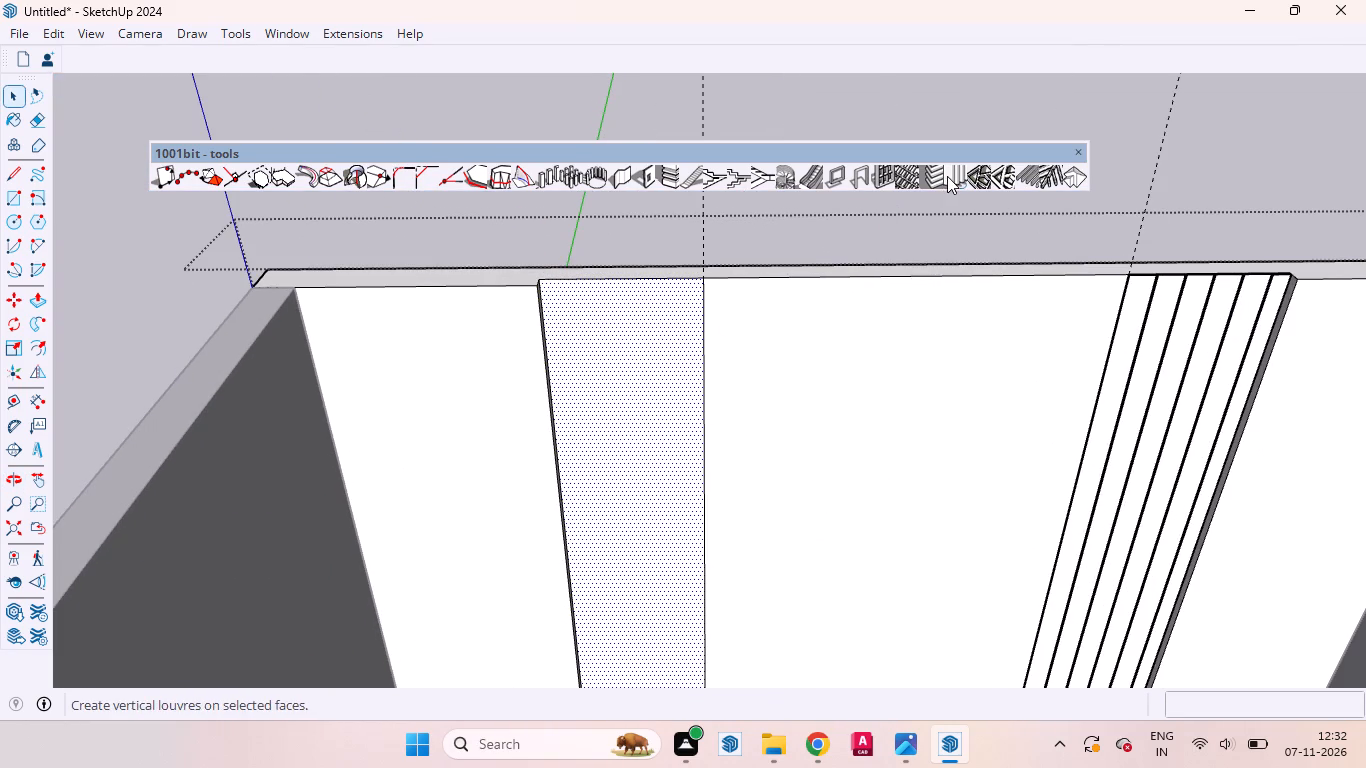
left_click(947, 176)
left_click(352, 550)
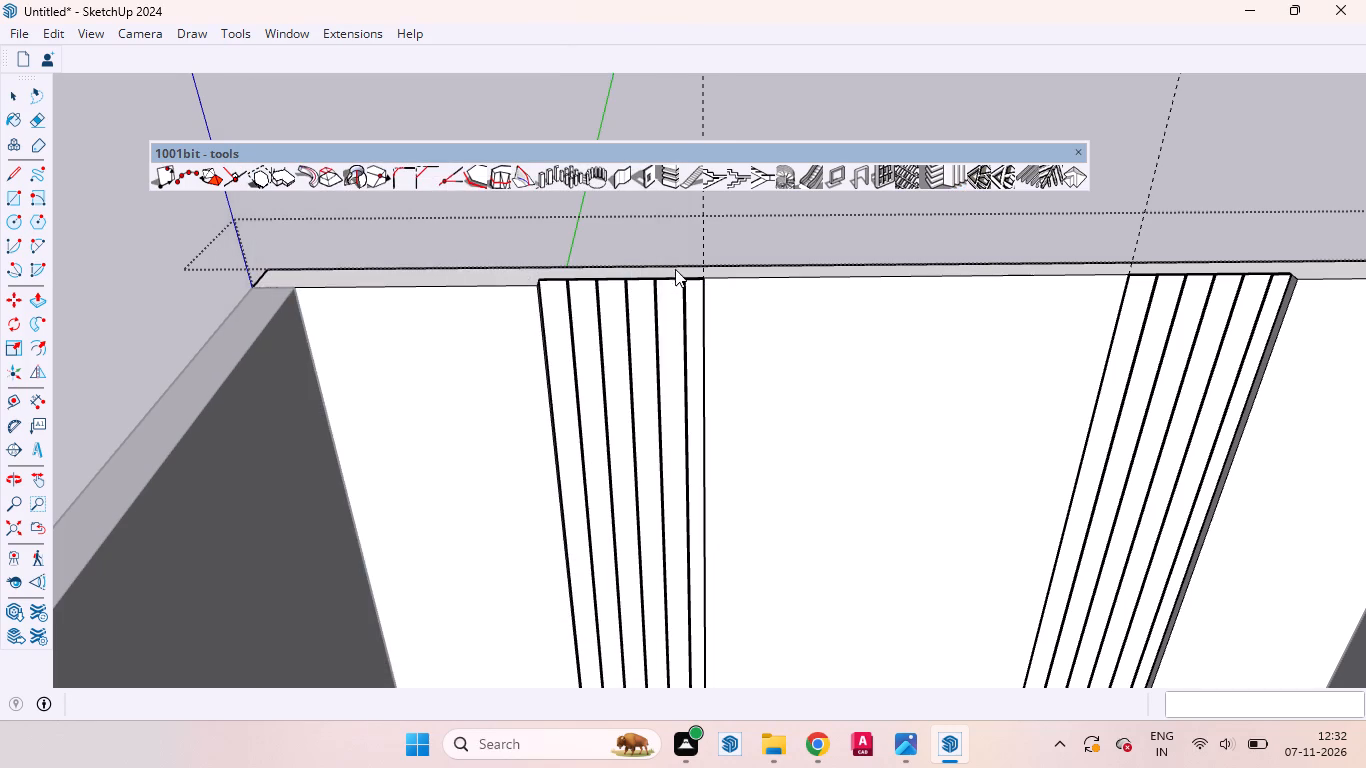
Examine the top ends and side edges of the louvres on the strip farther from the plant.
scroll(676, 268, "up", 9)
middle_click_drag(647, 316, 404, 346)
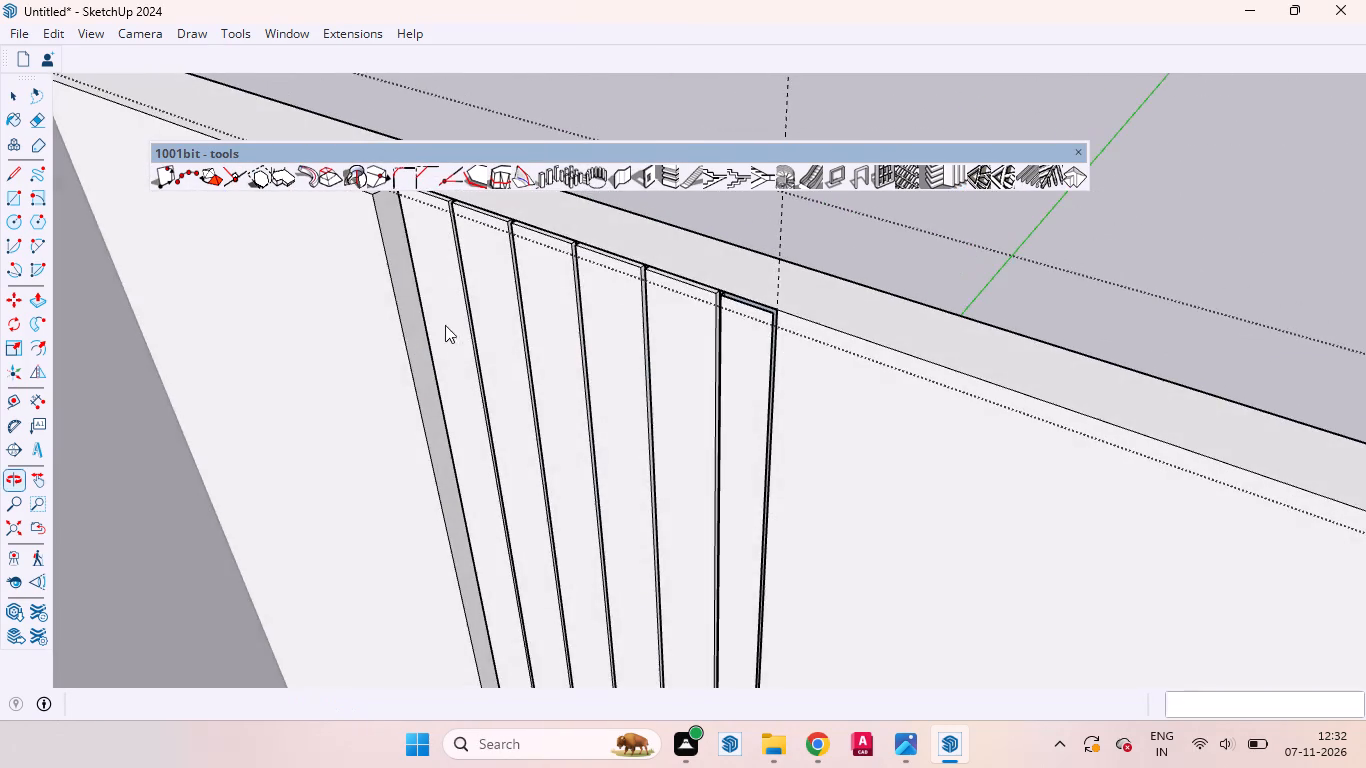
scroll(697, 264, "up", 8)
scroll(677, 277, "down", 5)
scroll(660, 254, "up", 2)
scroll(657, 251, "down", 8)
scroll(645, 296, "up", 1)
scroll(644, 296, "down", 8)
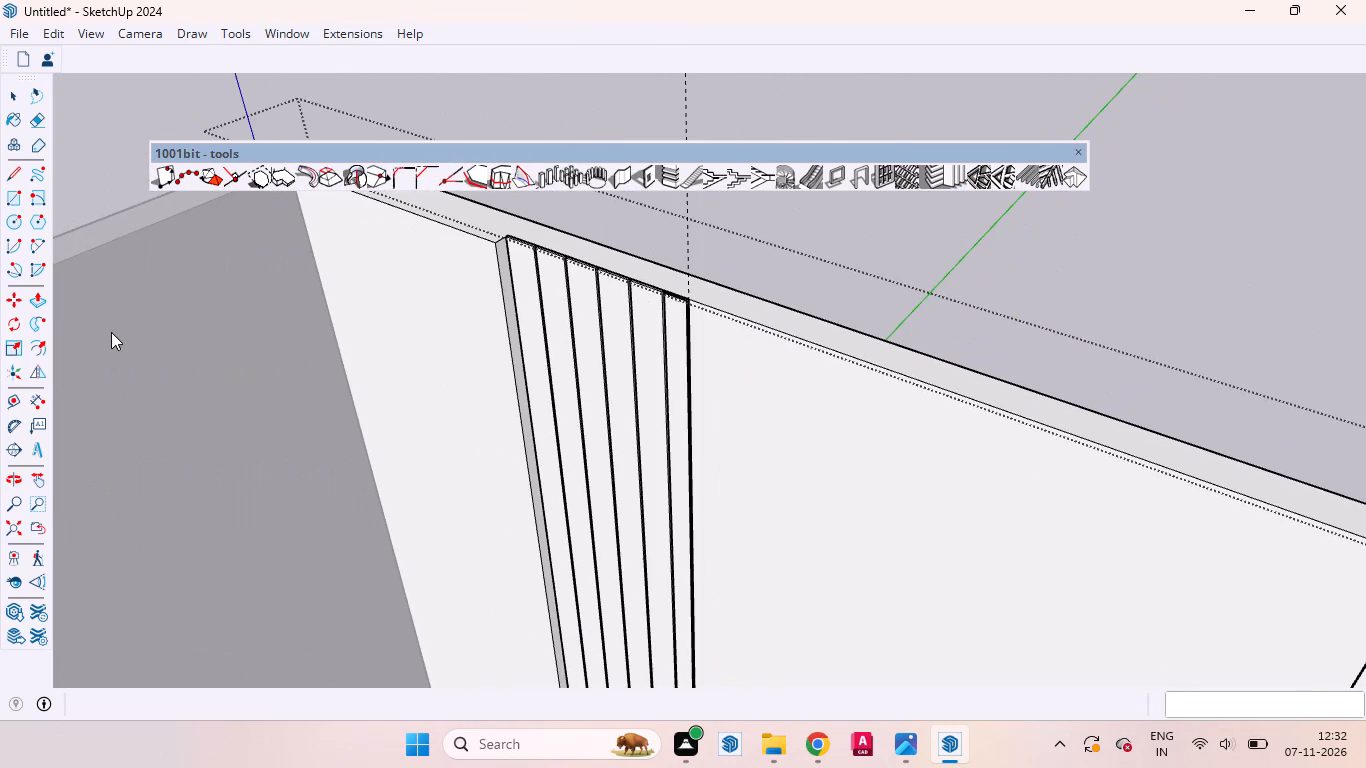
scroll(646, 402, "up", 9)
scroll(634, 420, "down", 1)
scroll(634, 420, "up", 3)
scroll(692, 511, "down", 7)
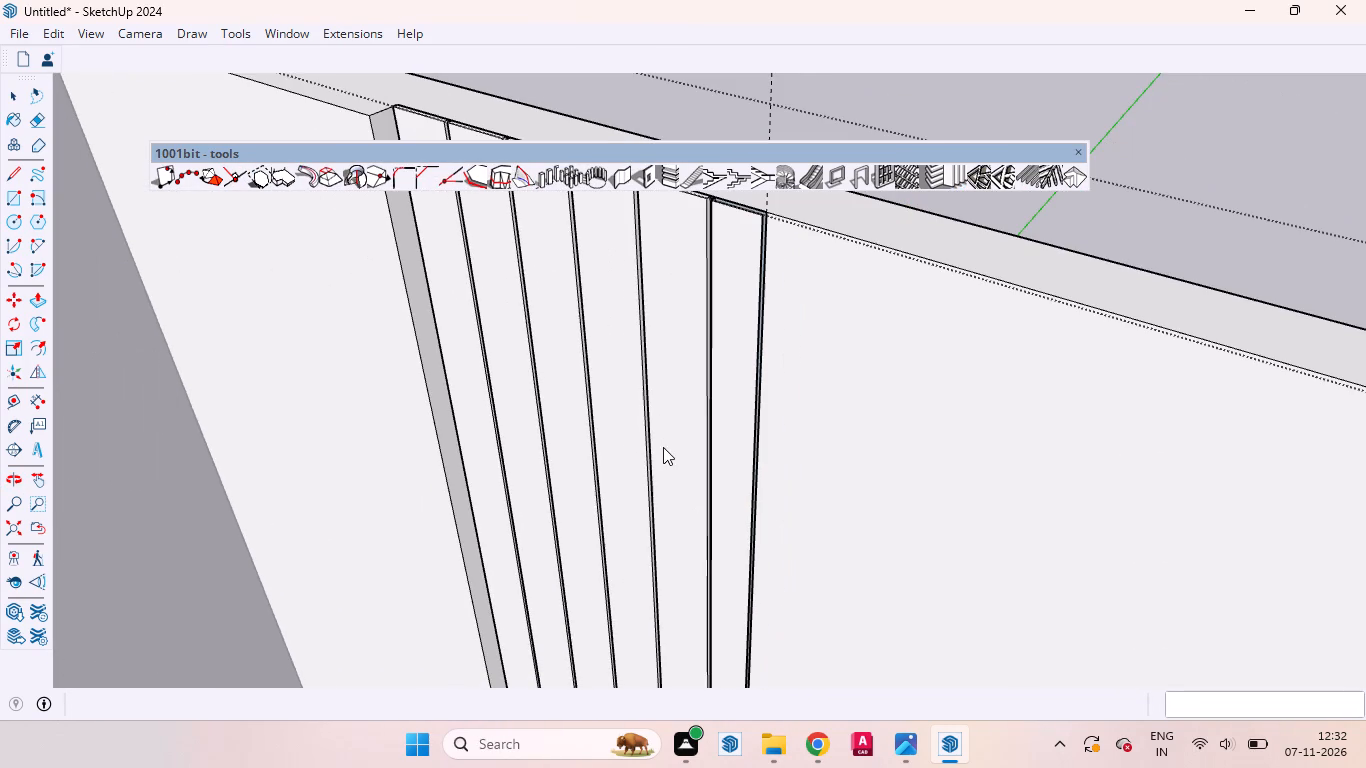
Open the louvre group on the strip farther from the plant for editing.
double_click(709, 394)
left_click(740, 362)
left_click(740, 328)
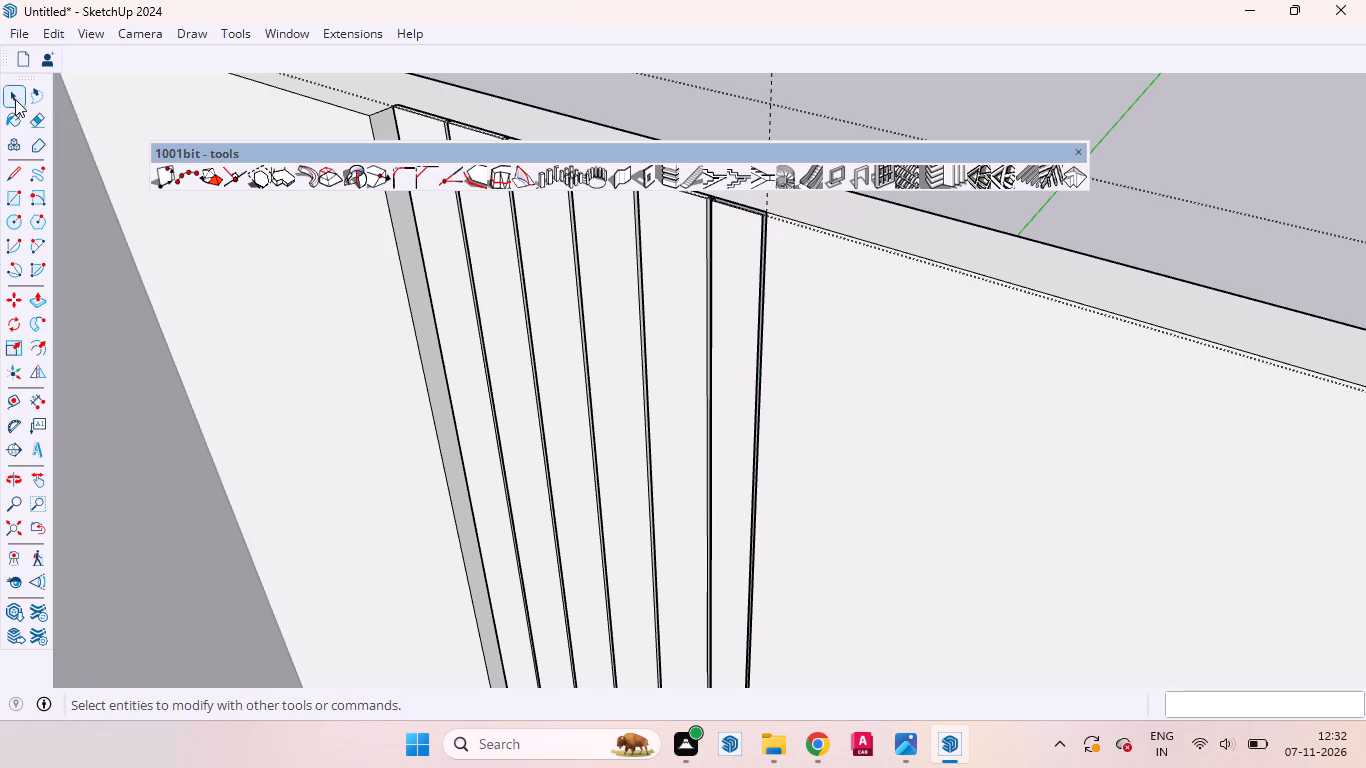
left_click(12, 98)
left_click(711, 353)
double_click(678, 351)
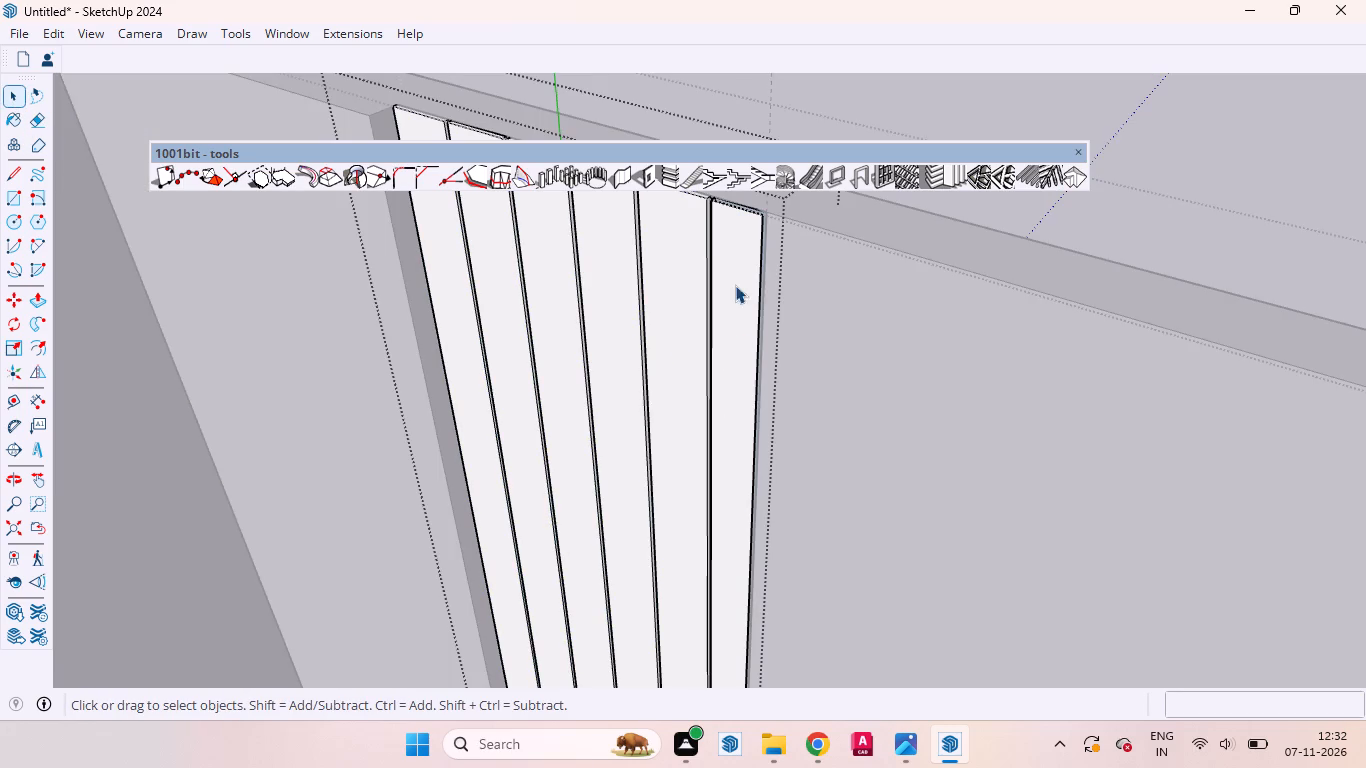
Draw a 1/4" by 5'10" rectangle closing the open side of the louvre nearest the panel's centre.
left_click(20, 200)
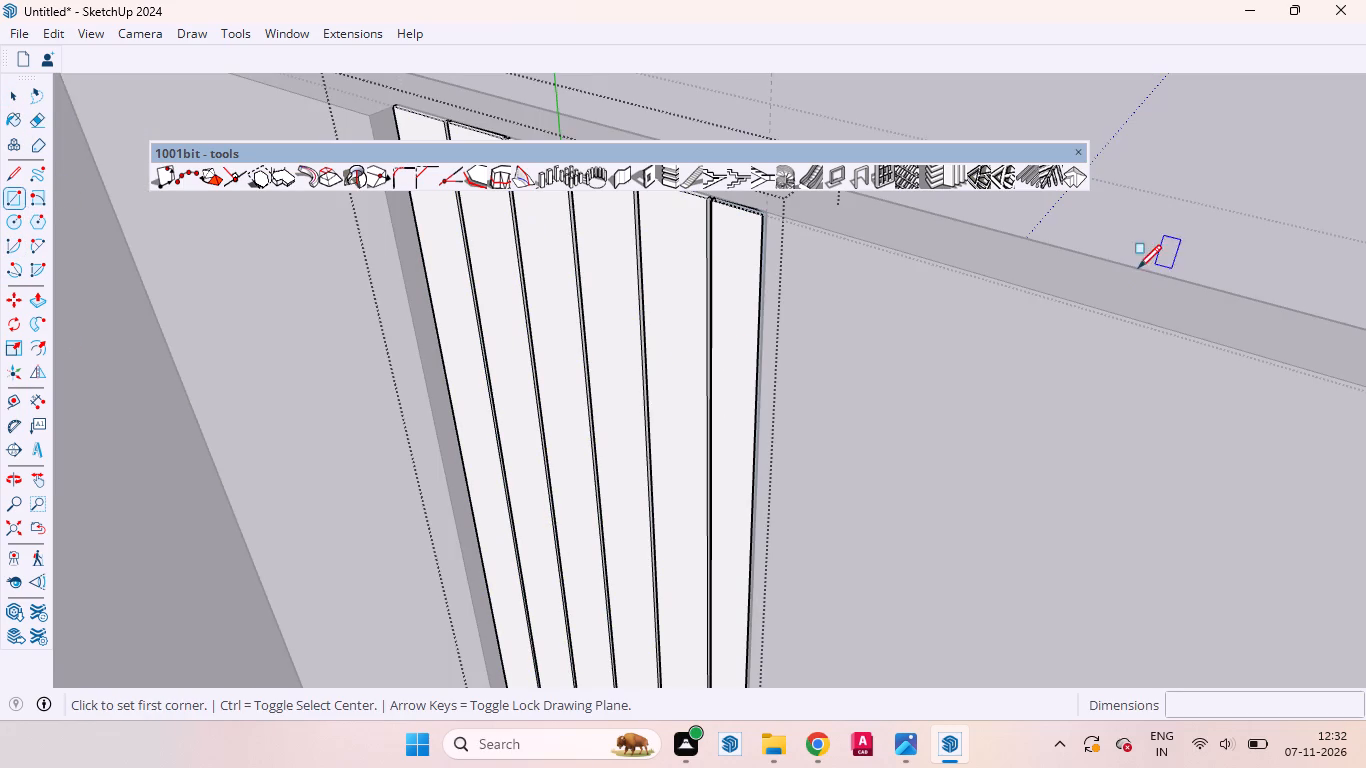
scroll(1070, 295, "down", 12)
scroll(793, 252, "up", 2)
scroll(793, 252, "down", 3)
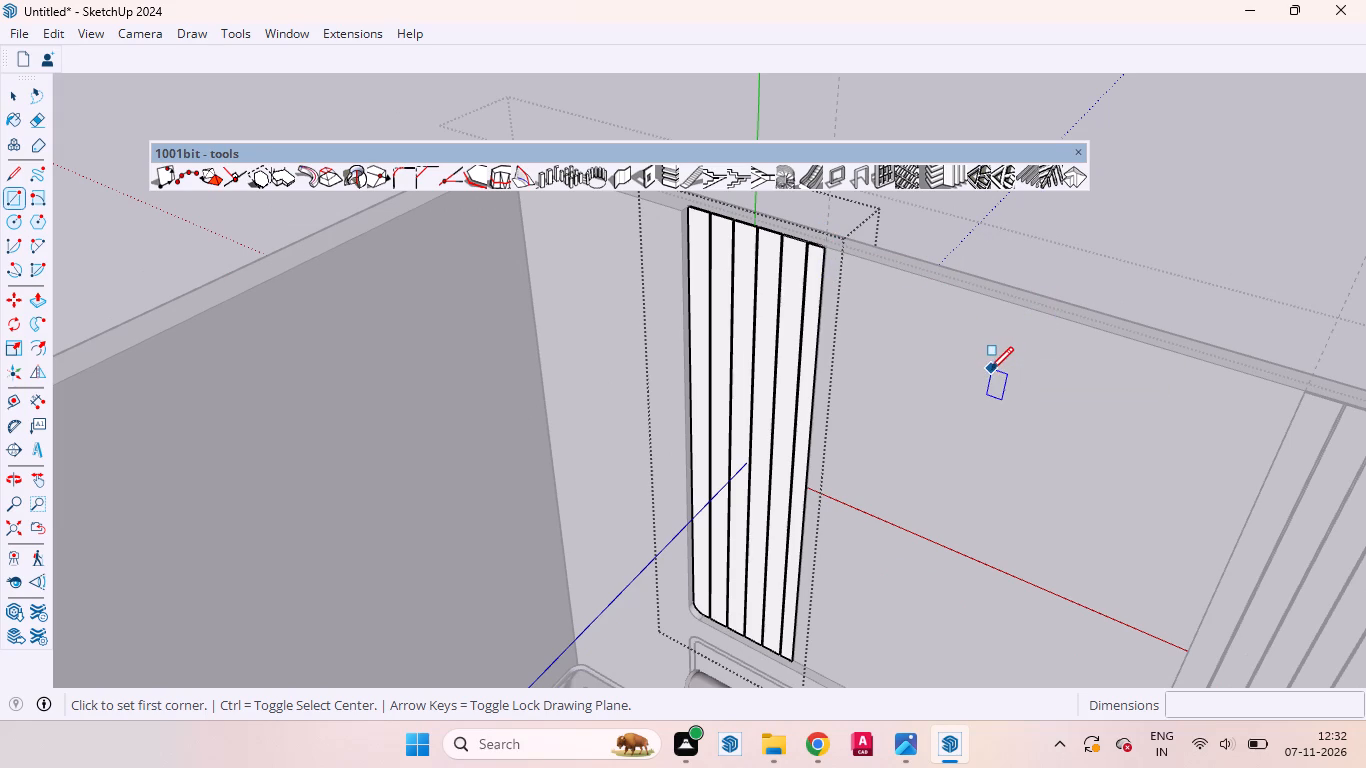
middle_click_drag(985, 453, 984, 642)
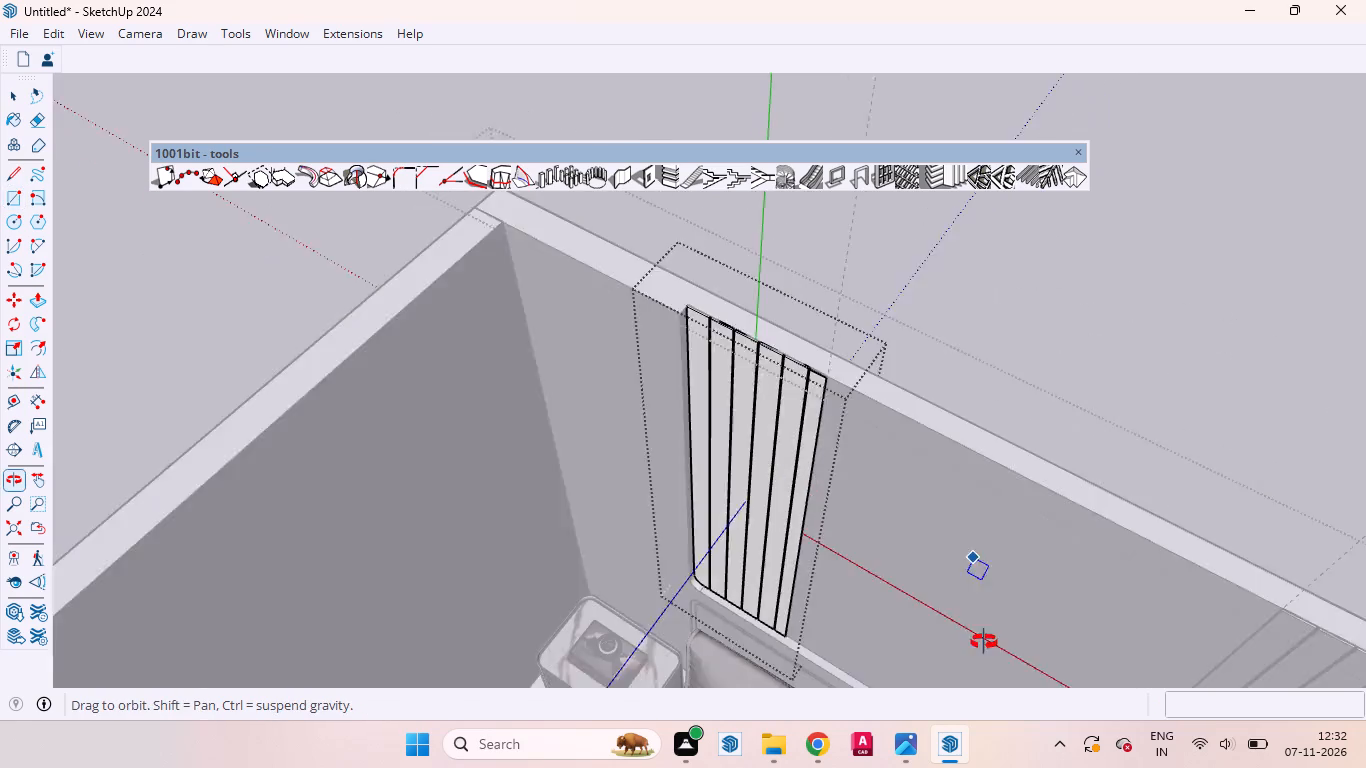
middle_click_drag(984, 642, 984, 650)
scroll(963, 397, "down", 11)
scroll(905, 547, "up", 16)
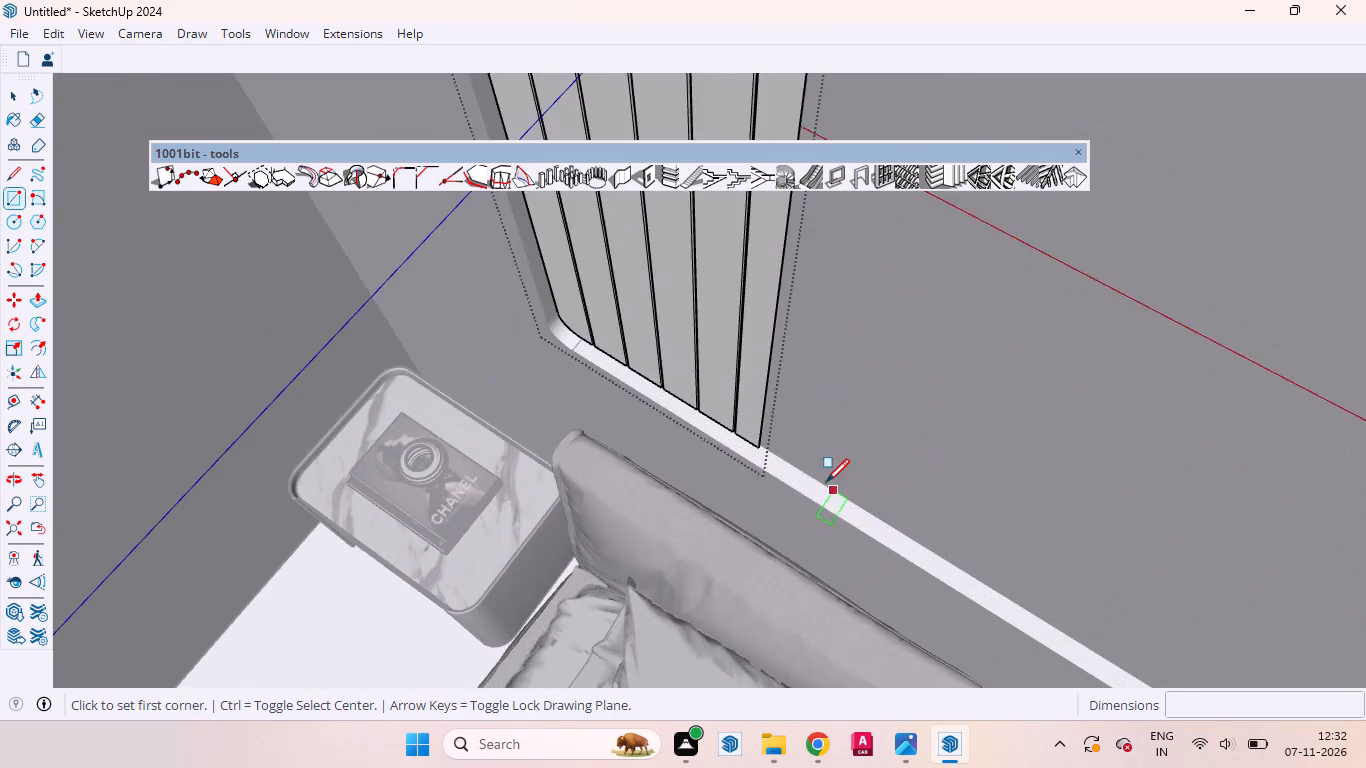
scroll(826, 482, "up", 13)
scroll(729, 443, "down", 2)
scroll(729, 443, "up", 10)
scroll(729, 400, "down", 1)
scroll(729, 400, "up", 13)
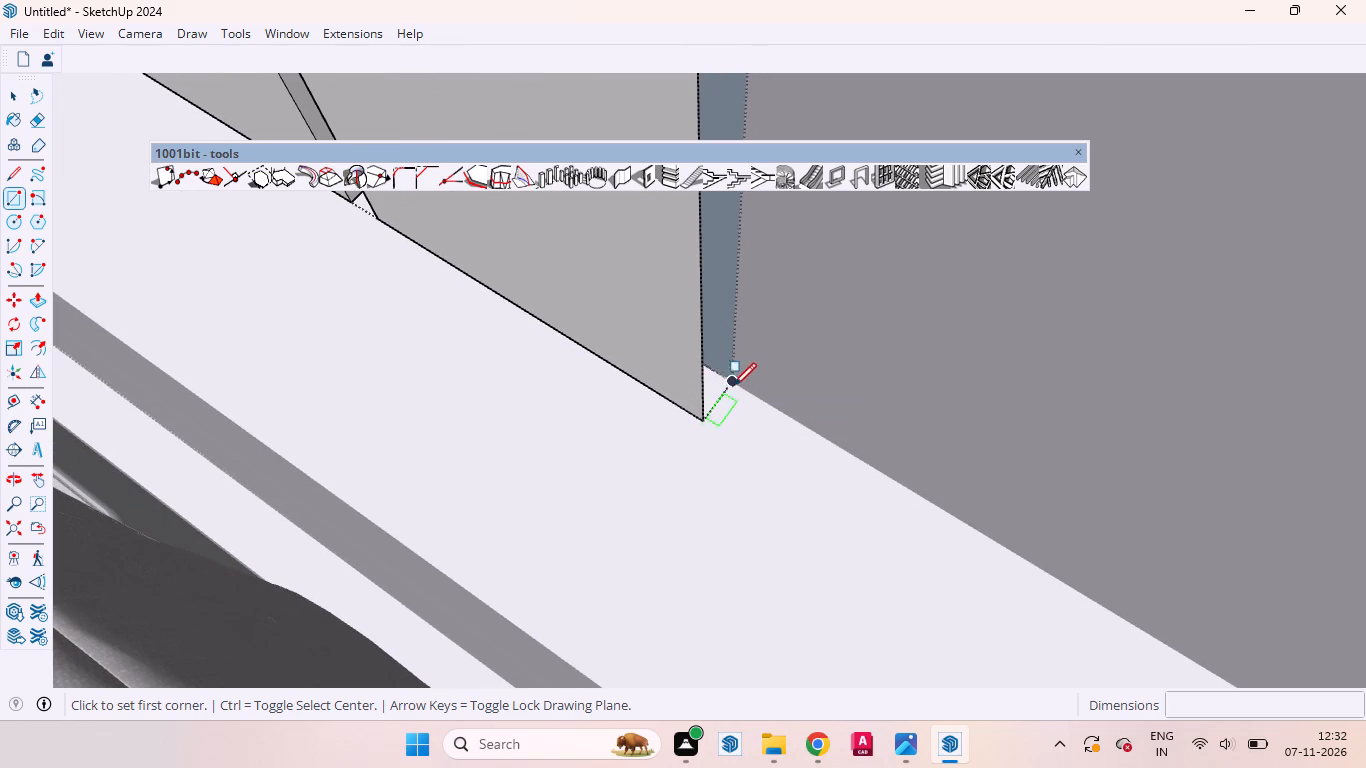
left_click(734, 378)
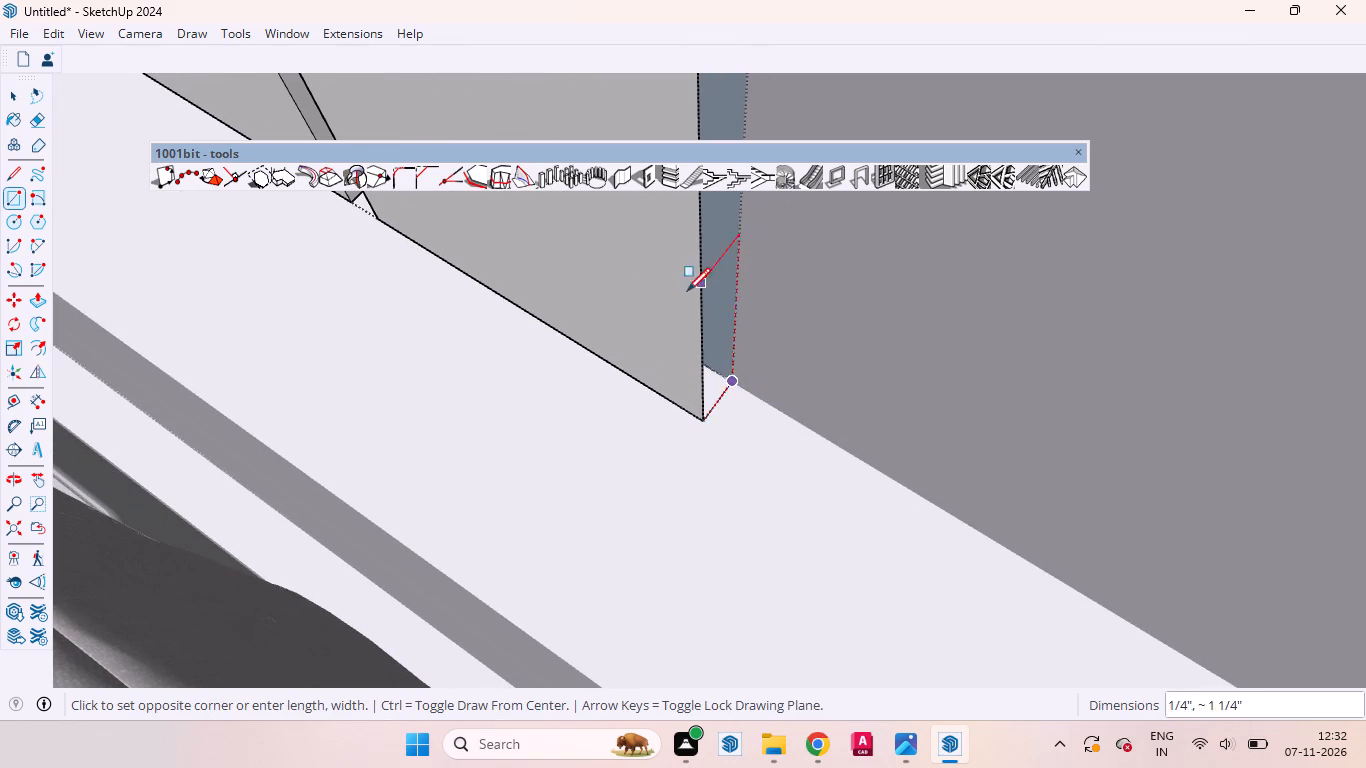
scroll(727, 387, "down", 18)
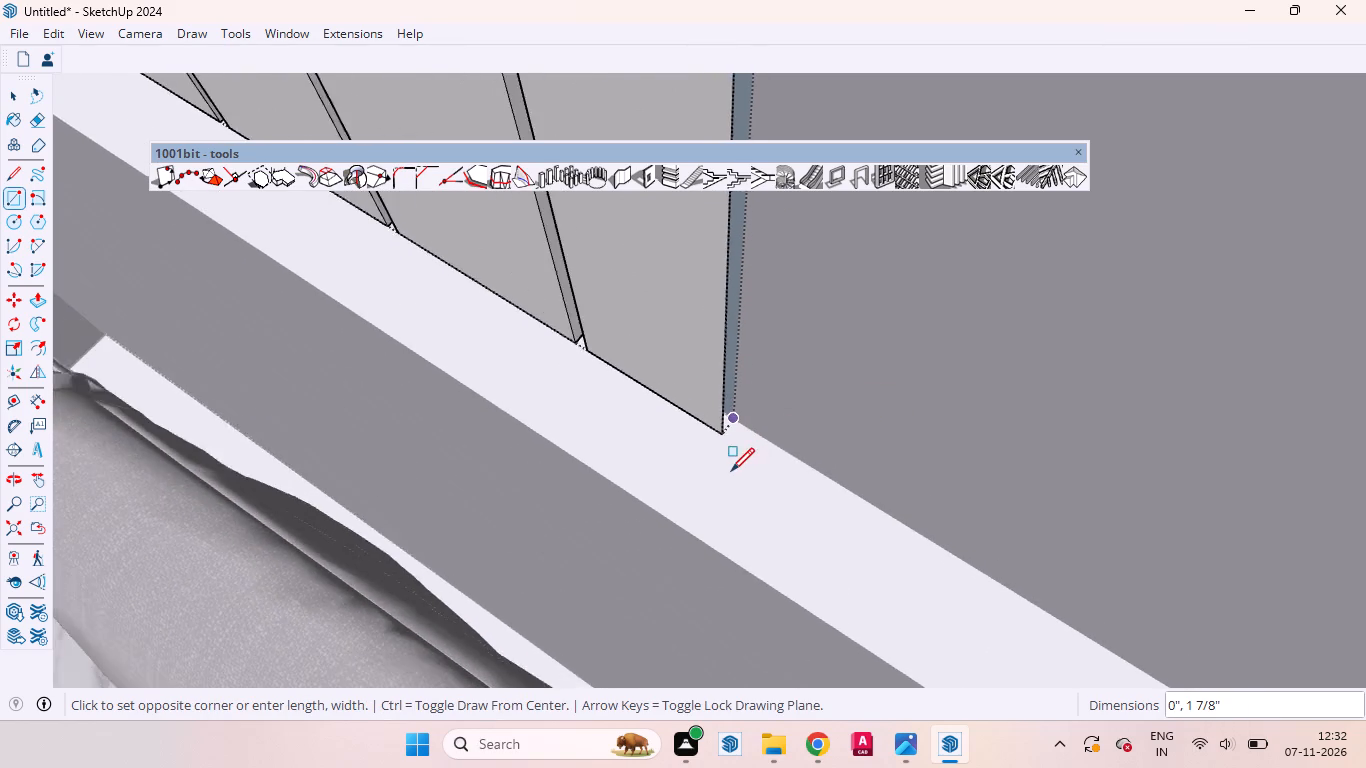
scroll(731, 471, "down", 6)
scroll(729, 473, "up", 1)
scroll(728, 479, "down", 13)
scroll(727, 490, "up", 1)
scroll(727, 490, "down", 8)
scroll(726, 490, "up", 1)
scroll(726, 490, "down", 13)
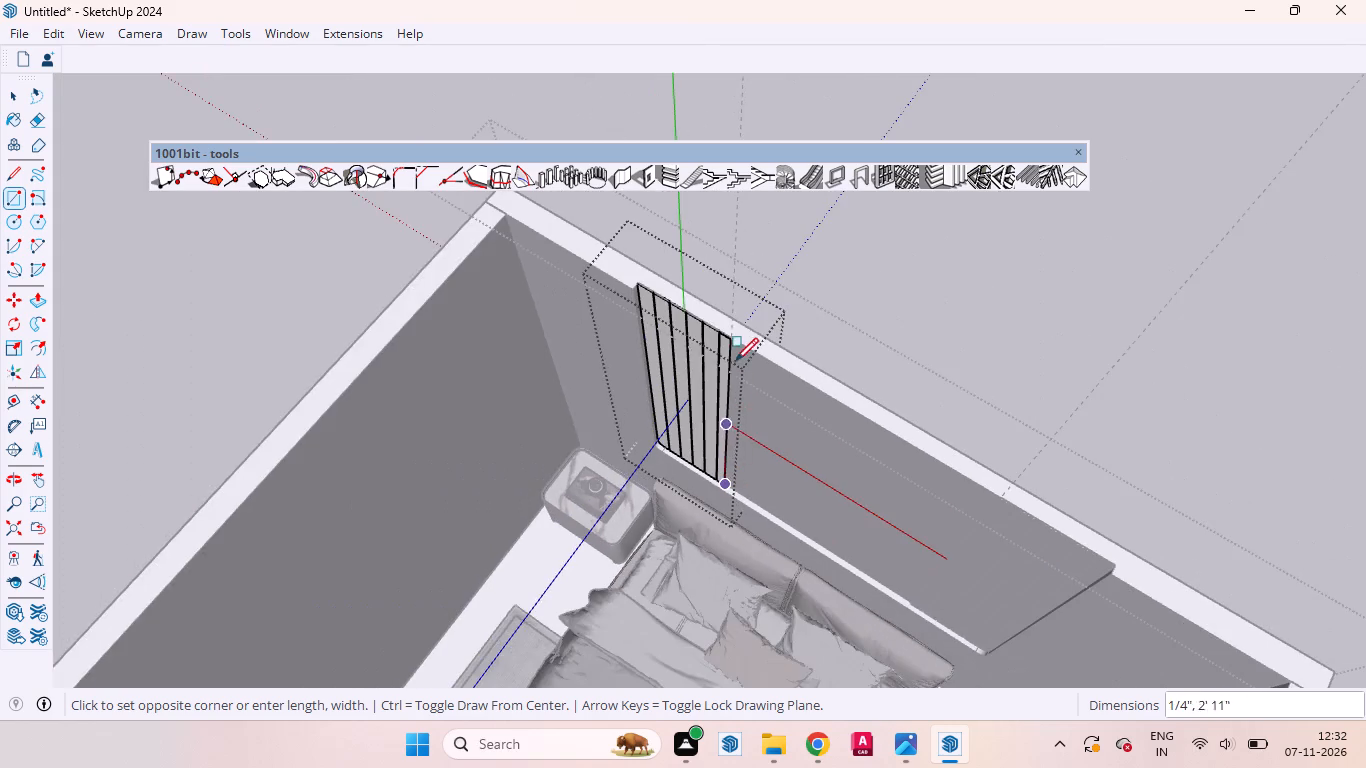
scroll(737, 353, "up", 20)
scroll(737, 353, "up", 12)
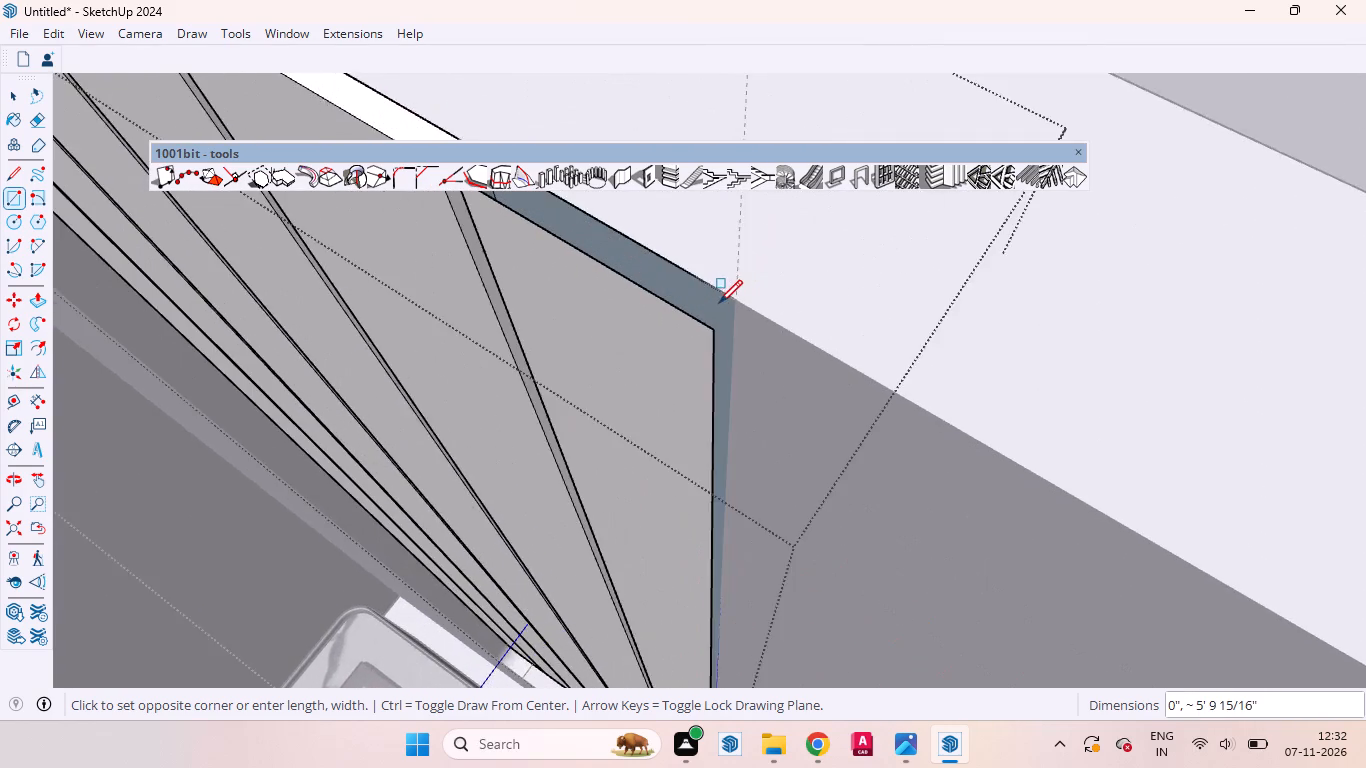
scroll(719, 303, "up", 2)
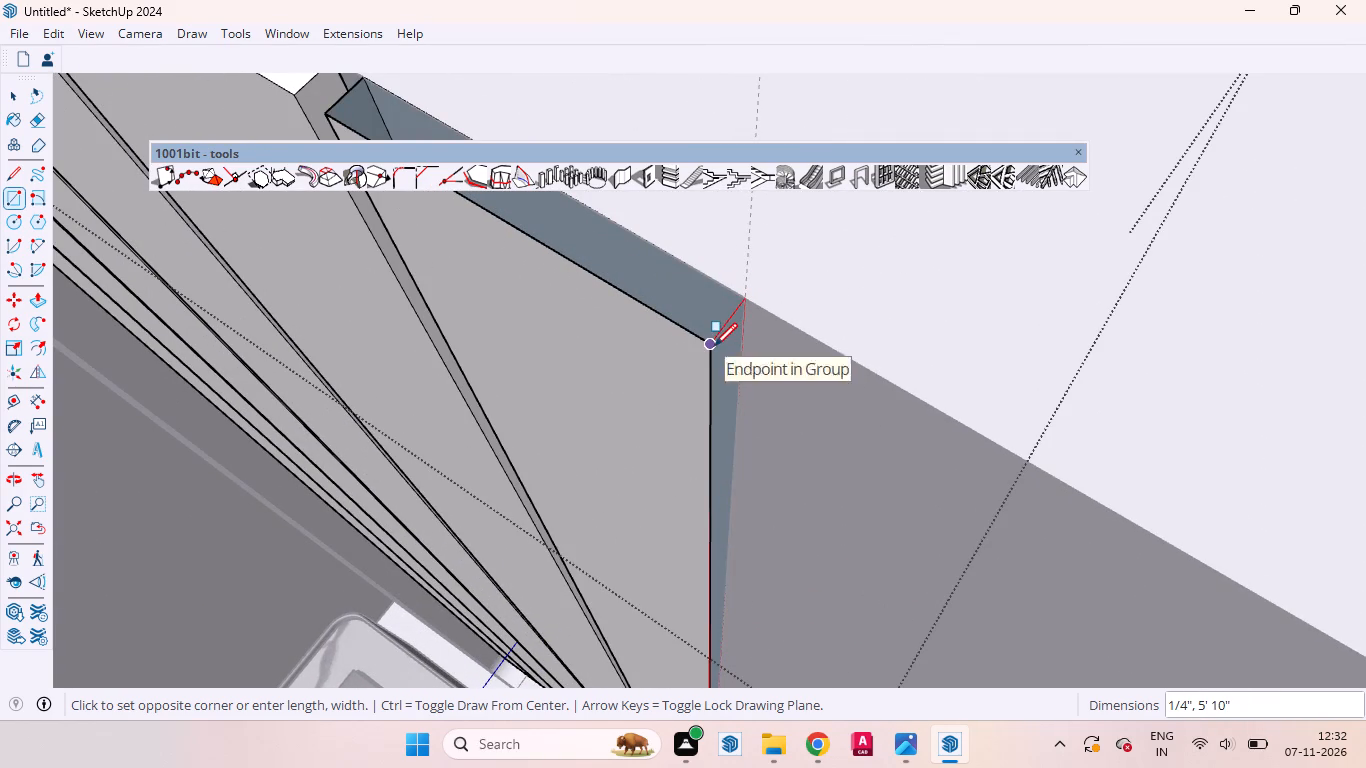
left_click(714, 346)
Draw a 2 1/16" by 1/4" rectangle closing the same louvre's open top, and leave the group.
scroll(802, 436, "down", 10)
scroll(662, 322, "up", 10)
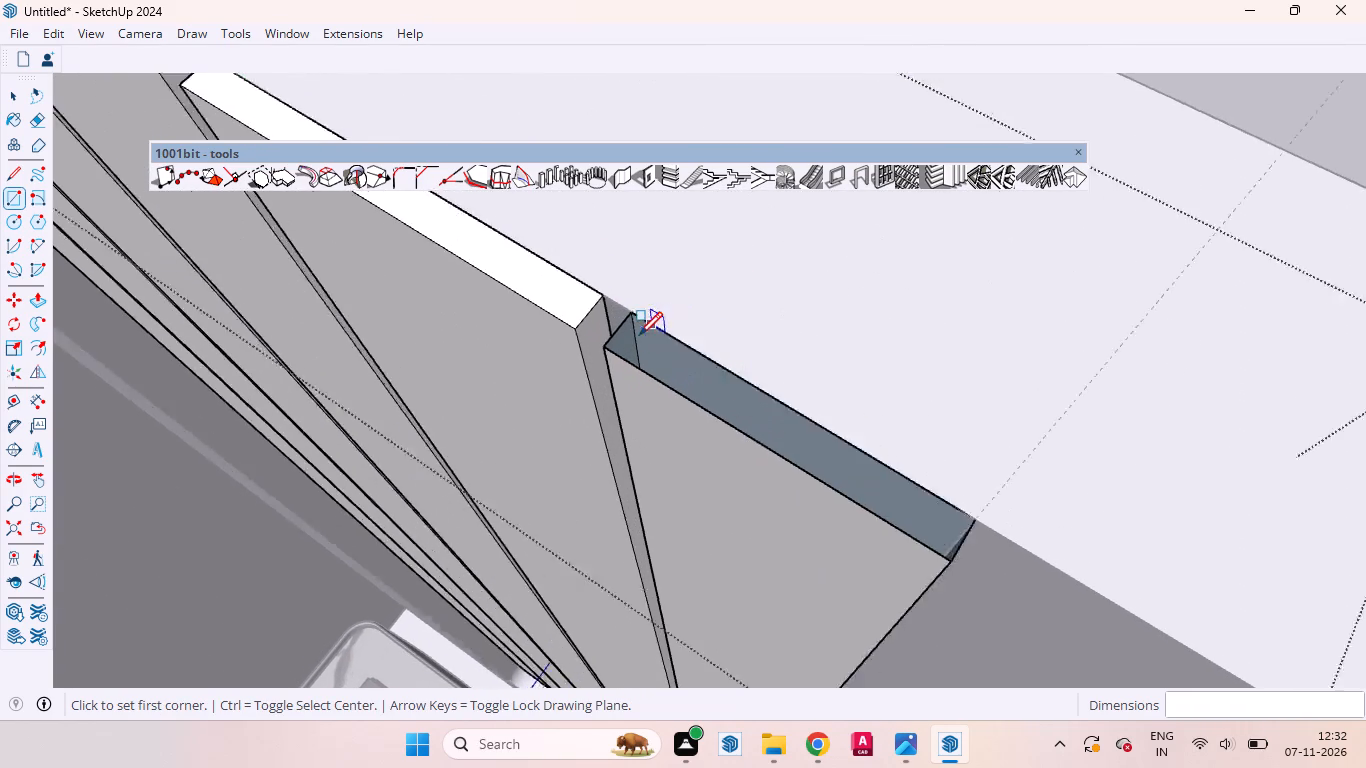
left_click(633, 312)
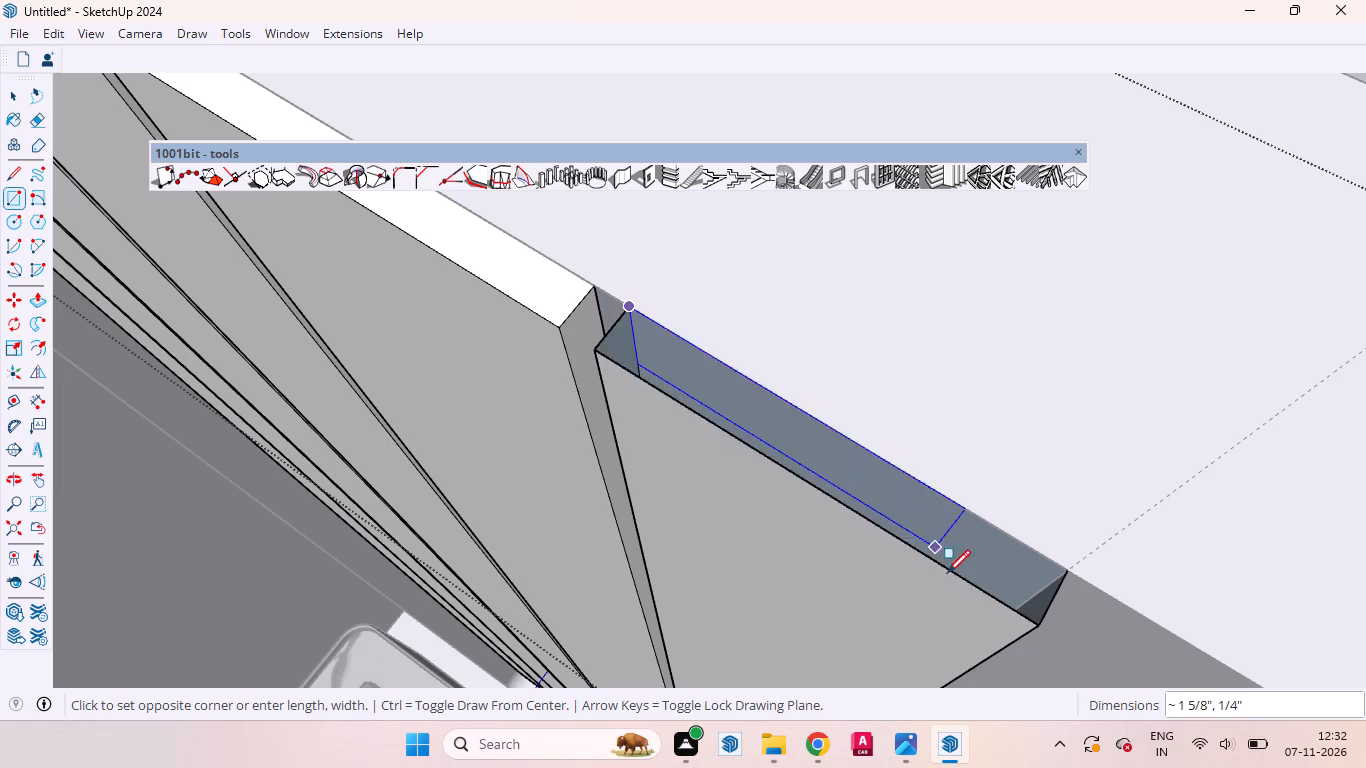
left_click(1033, 615)
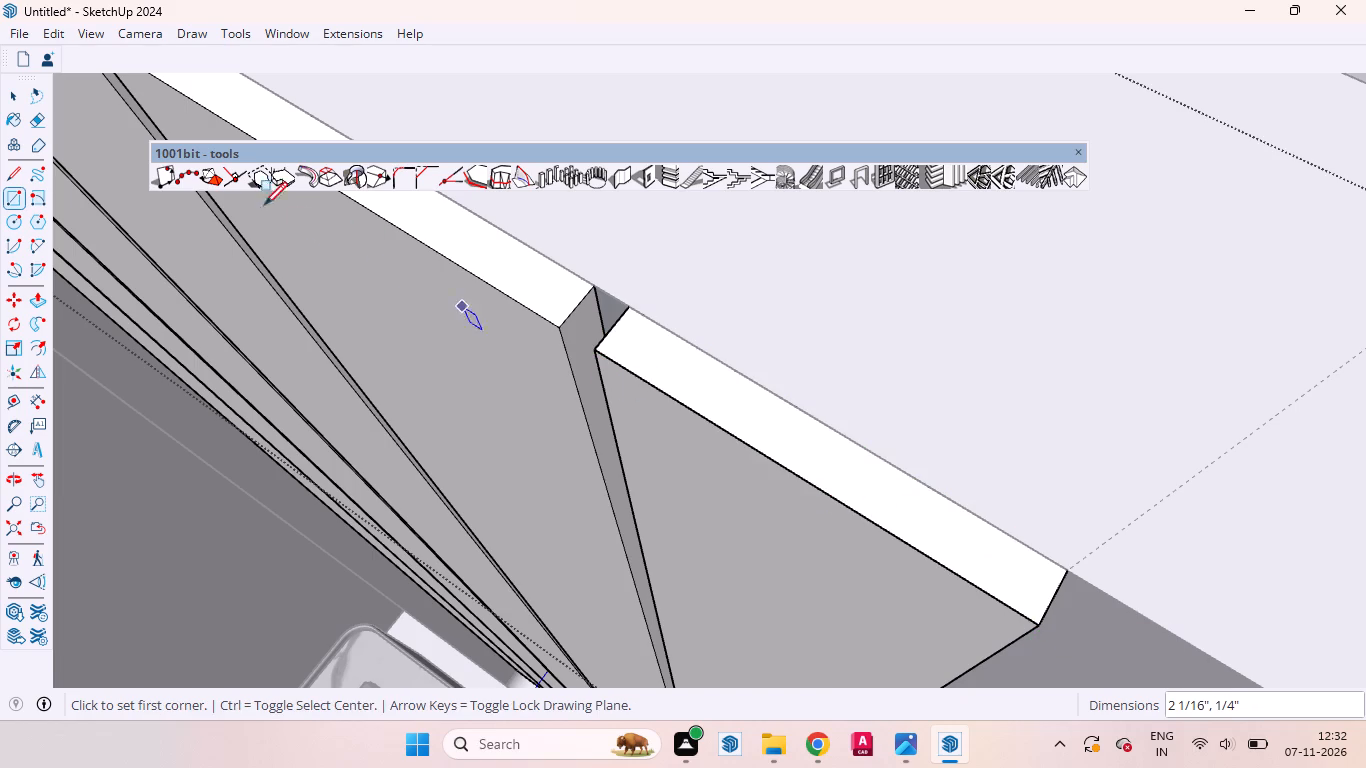
left_click(7, 93)
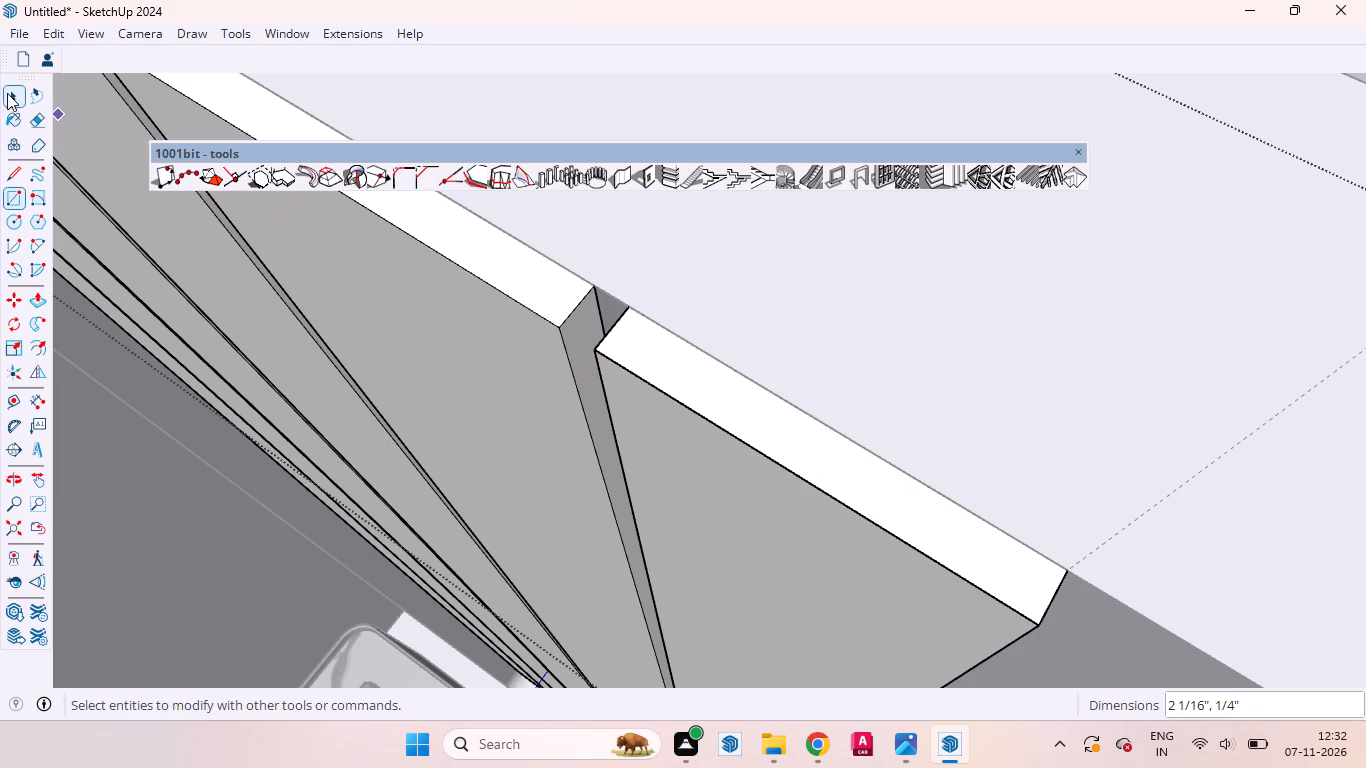
scroll(686, 405, "down", 20)
scroll(686, 405, "down", 9)
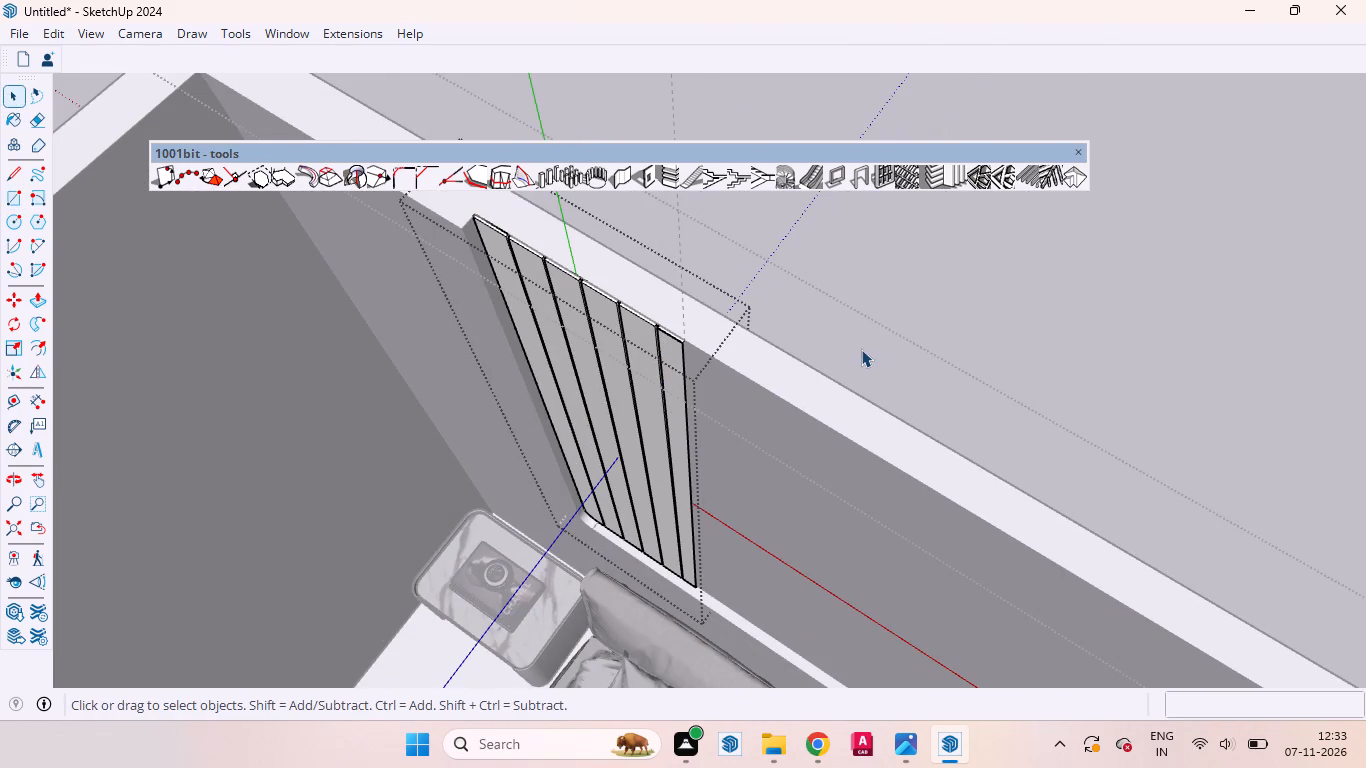
left_click(921, 312)
Inspect the louvres' top ends on both strips and the whole upper panel above the bed.
scroll(719, 334, "up", 16)
middle_click_drag(591, 350, 862, 238)
scroll(780, 290, "down", 8)
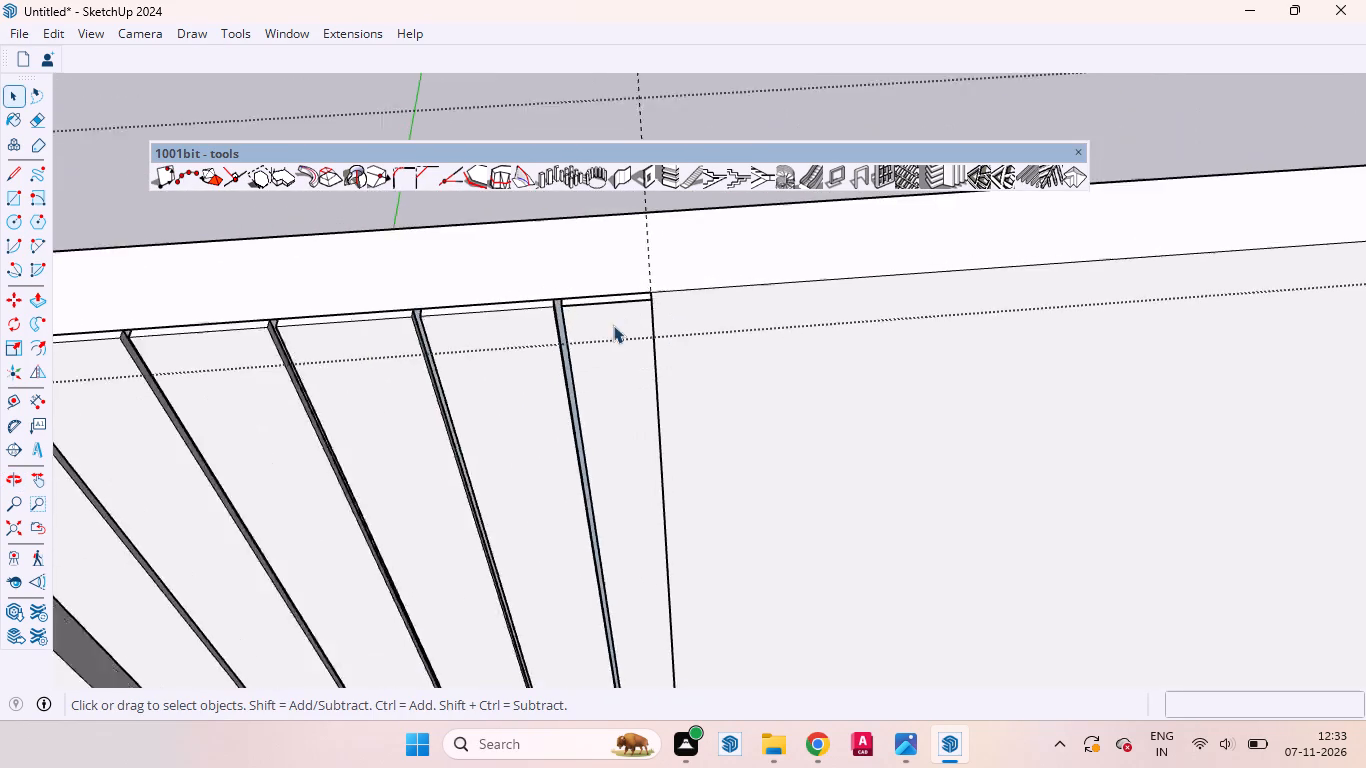
scroll(613, 325, "down", 12)
scroll(1087, 262, "up", 20)
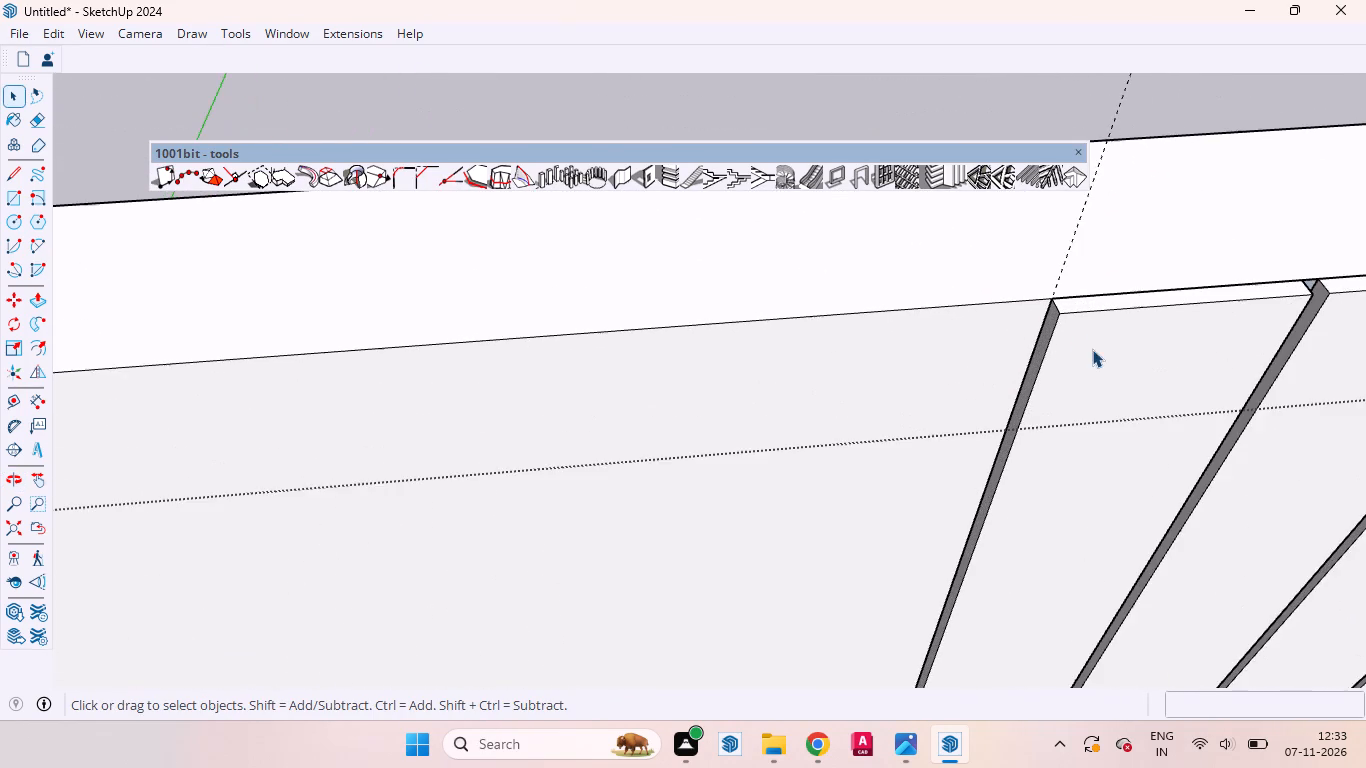
middle_click_drag(1088, 370, 1202, 287)
middle_click_drag(1205, 277, 1153, 188)
scroll(699, 337, "down", 16)
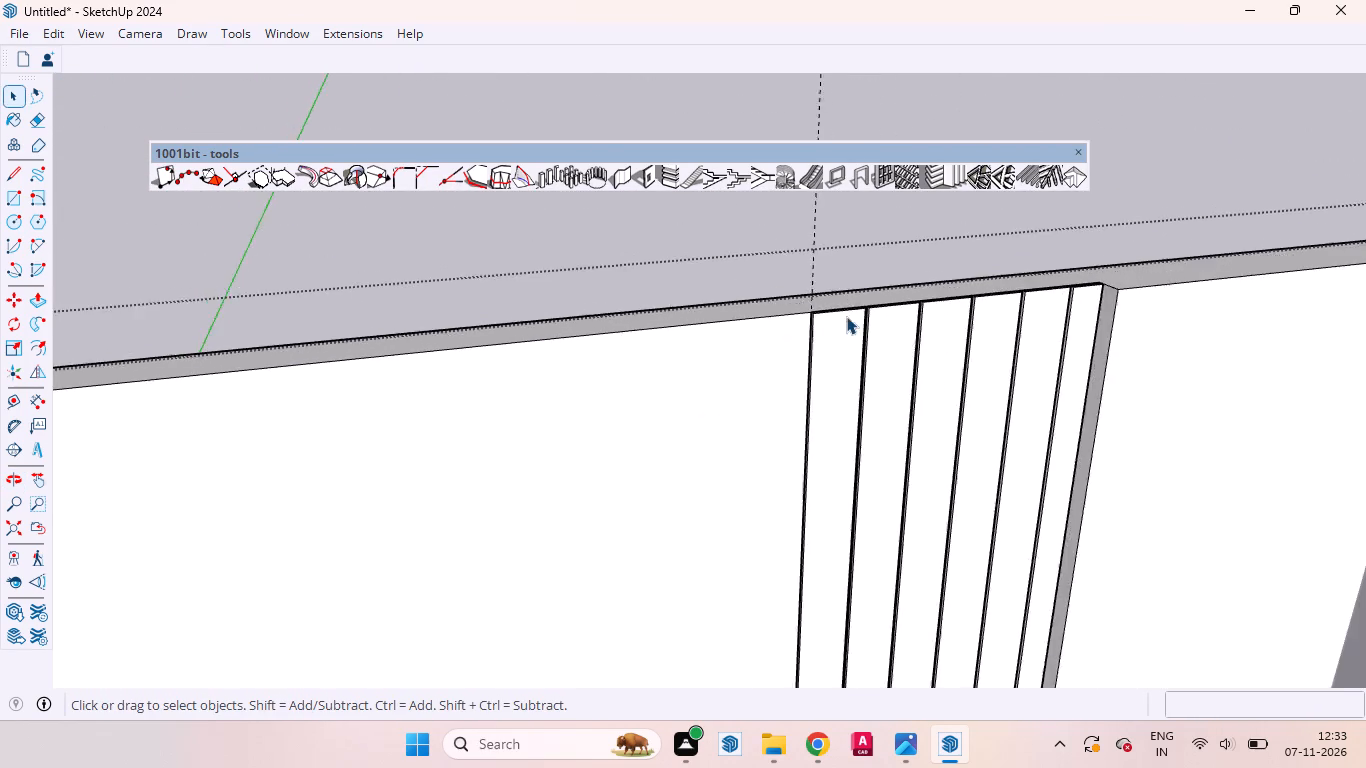
scroll(846, 316, "down", 20)
scroll(846, 316, "down", 4)
middle_click_drag(781, 321, 622, 243)
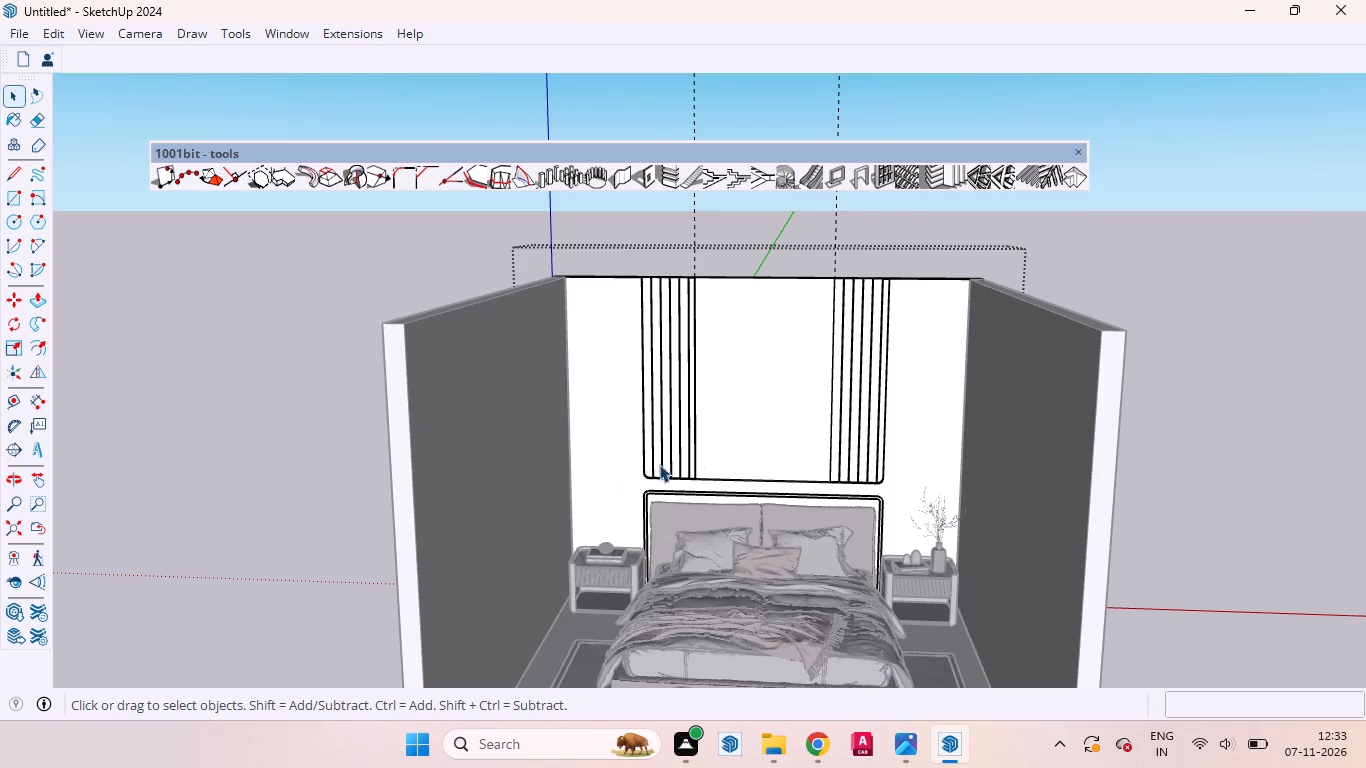
scroll(666, 506, "down", 3)
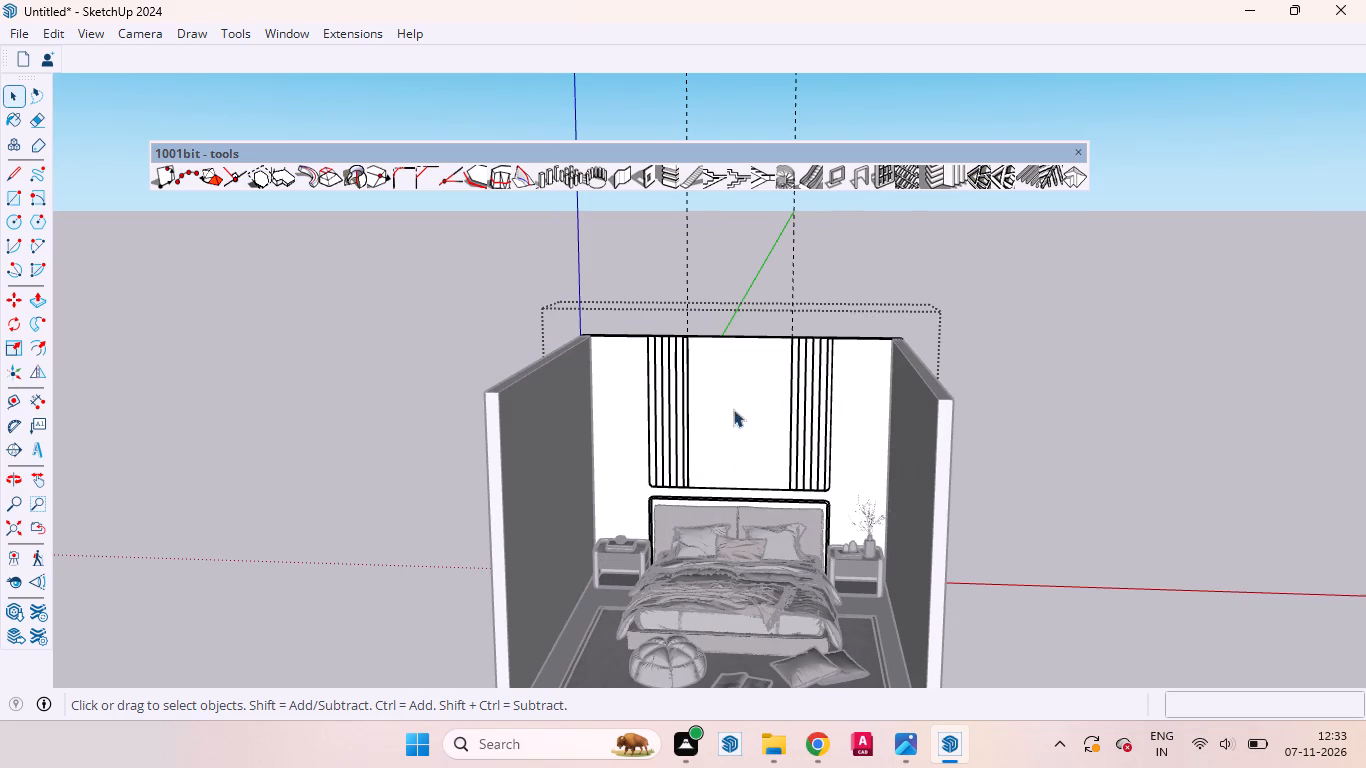
middle_click_drag(704, 487, 715, 367)
scroll(688, 419, "up", 9)
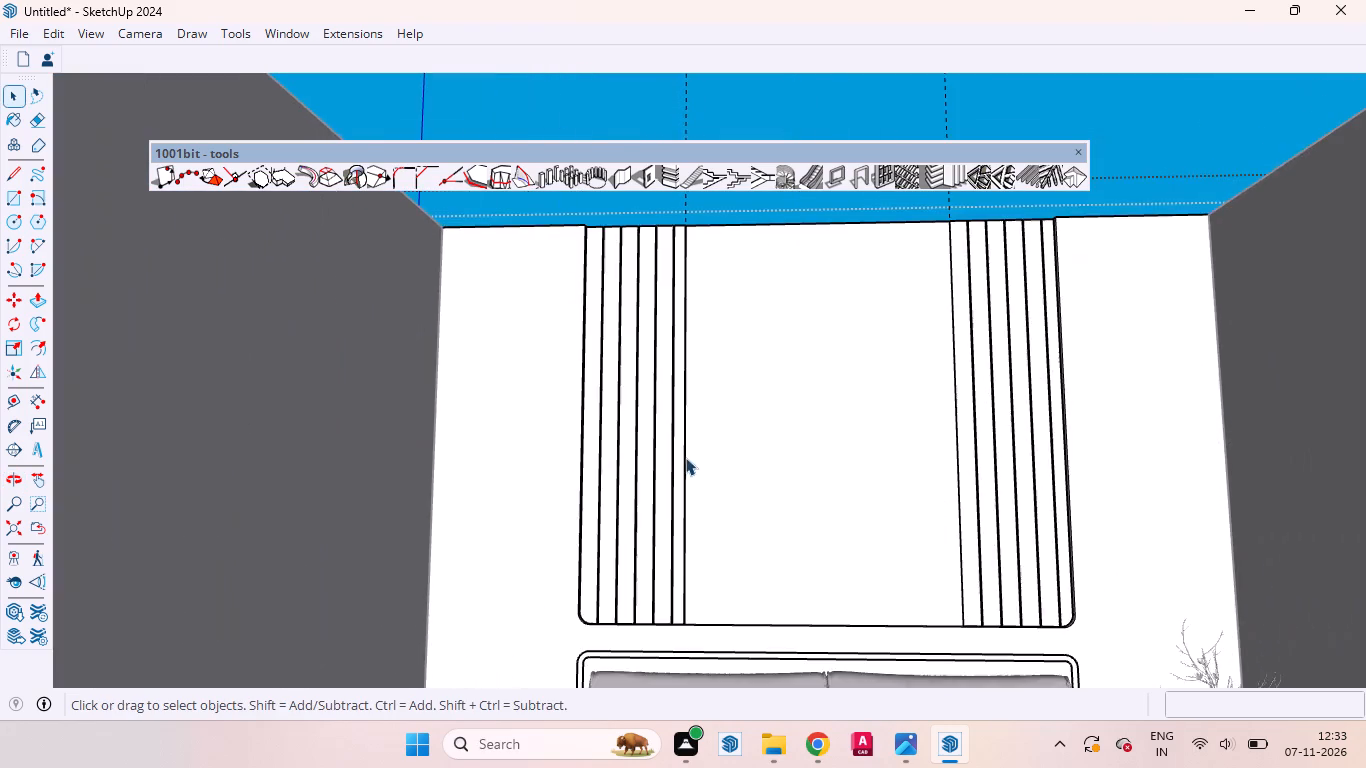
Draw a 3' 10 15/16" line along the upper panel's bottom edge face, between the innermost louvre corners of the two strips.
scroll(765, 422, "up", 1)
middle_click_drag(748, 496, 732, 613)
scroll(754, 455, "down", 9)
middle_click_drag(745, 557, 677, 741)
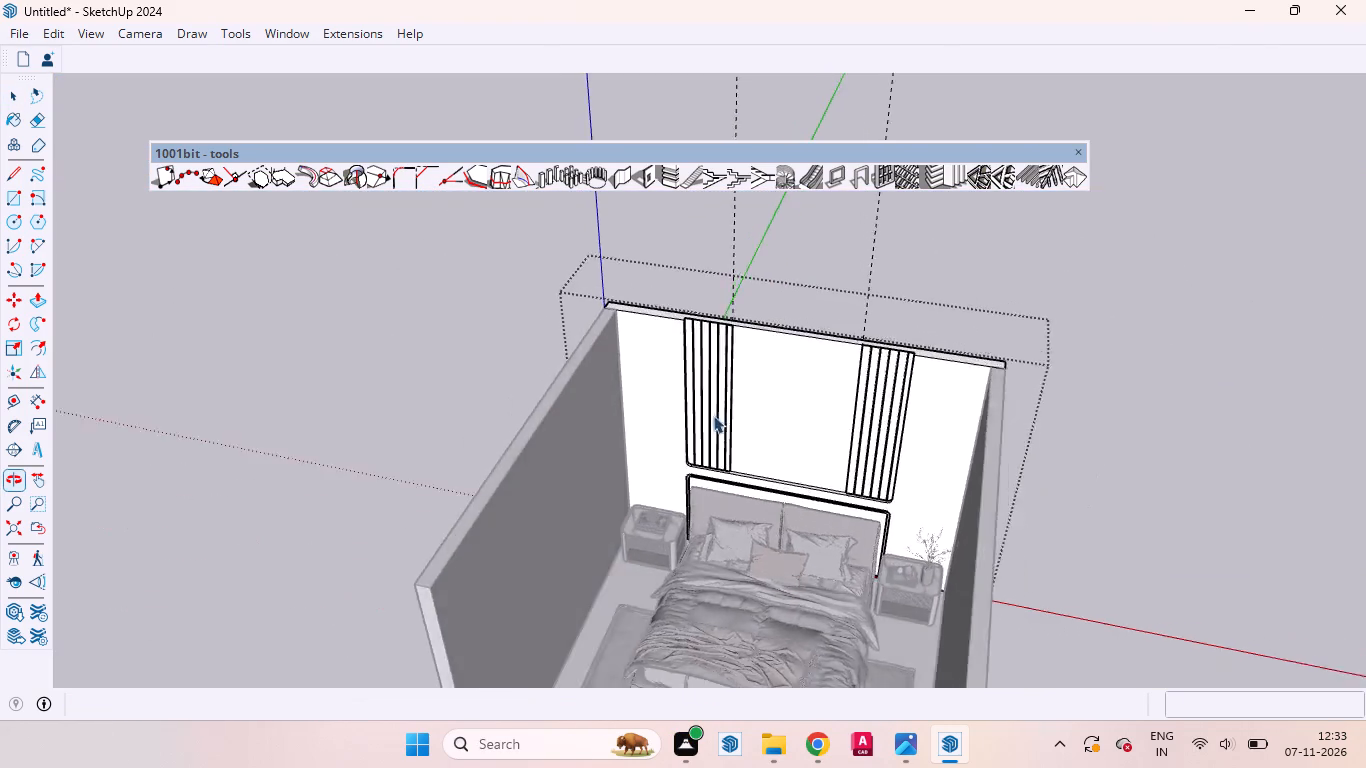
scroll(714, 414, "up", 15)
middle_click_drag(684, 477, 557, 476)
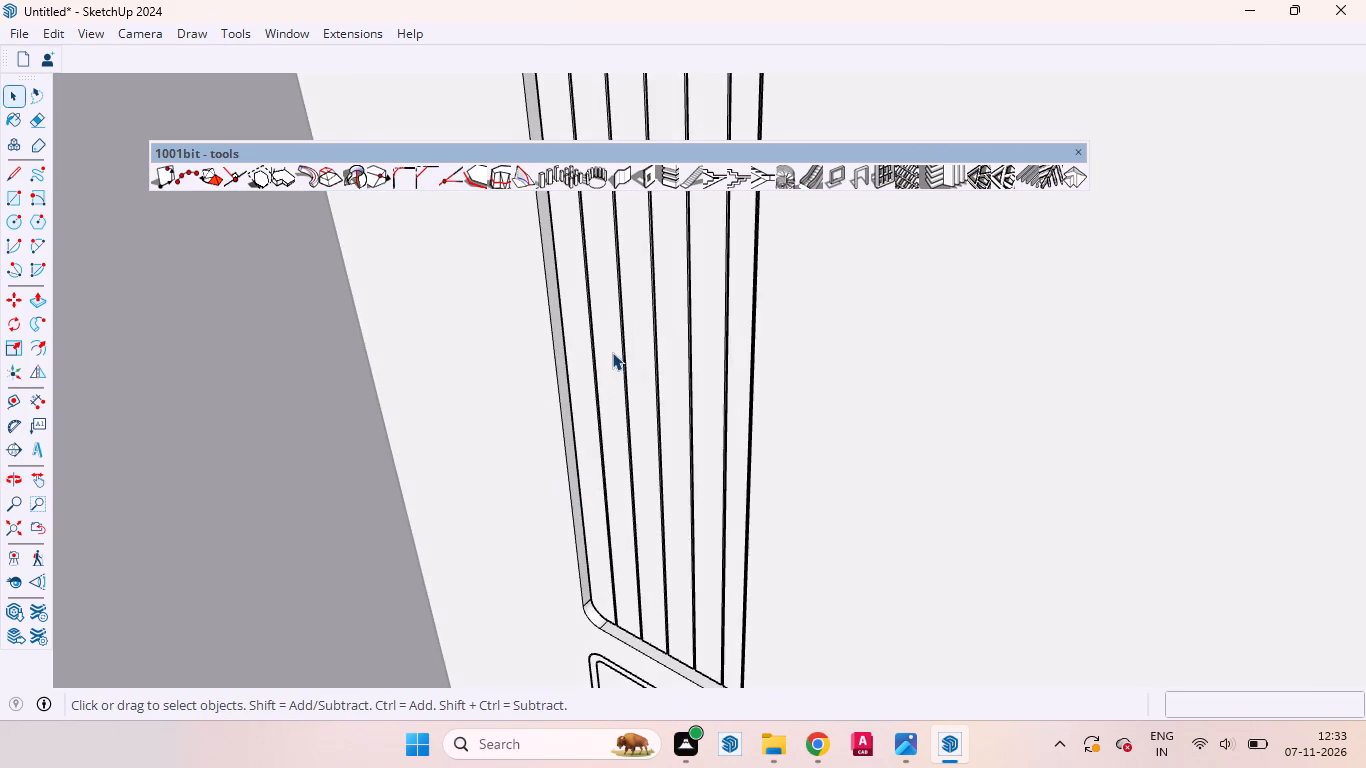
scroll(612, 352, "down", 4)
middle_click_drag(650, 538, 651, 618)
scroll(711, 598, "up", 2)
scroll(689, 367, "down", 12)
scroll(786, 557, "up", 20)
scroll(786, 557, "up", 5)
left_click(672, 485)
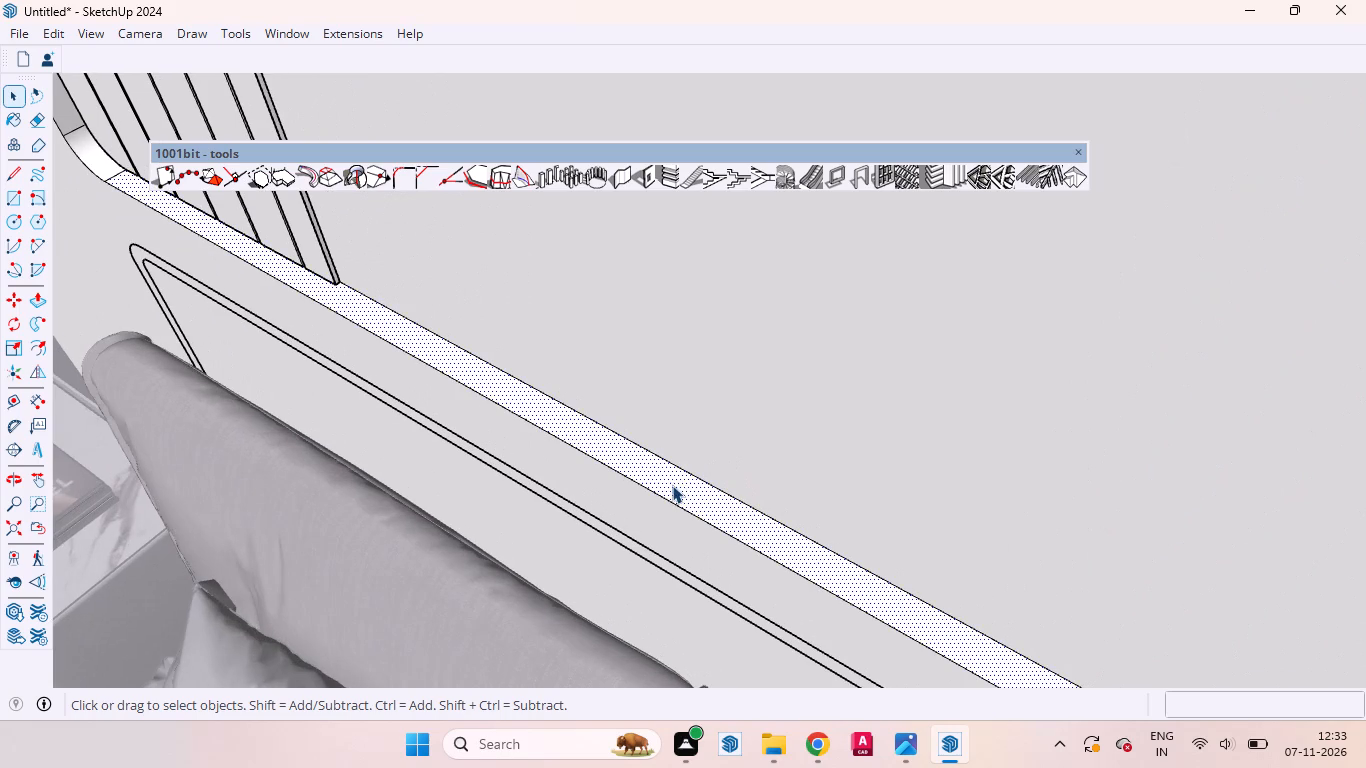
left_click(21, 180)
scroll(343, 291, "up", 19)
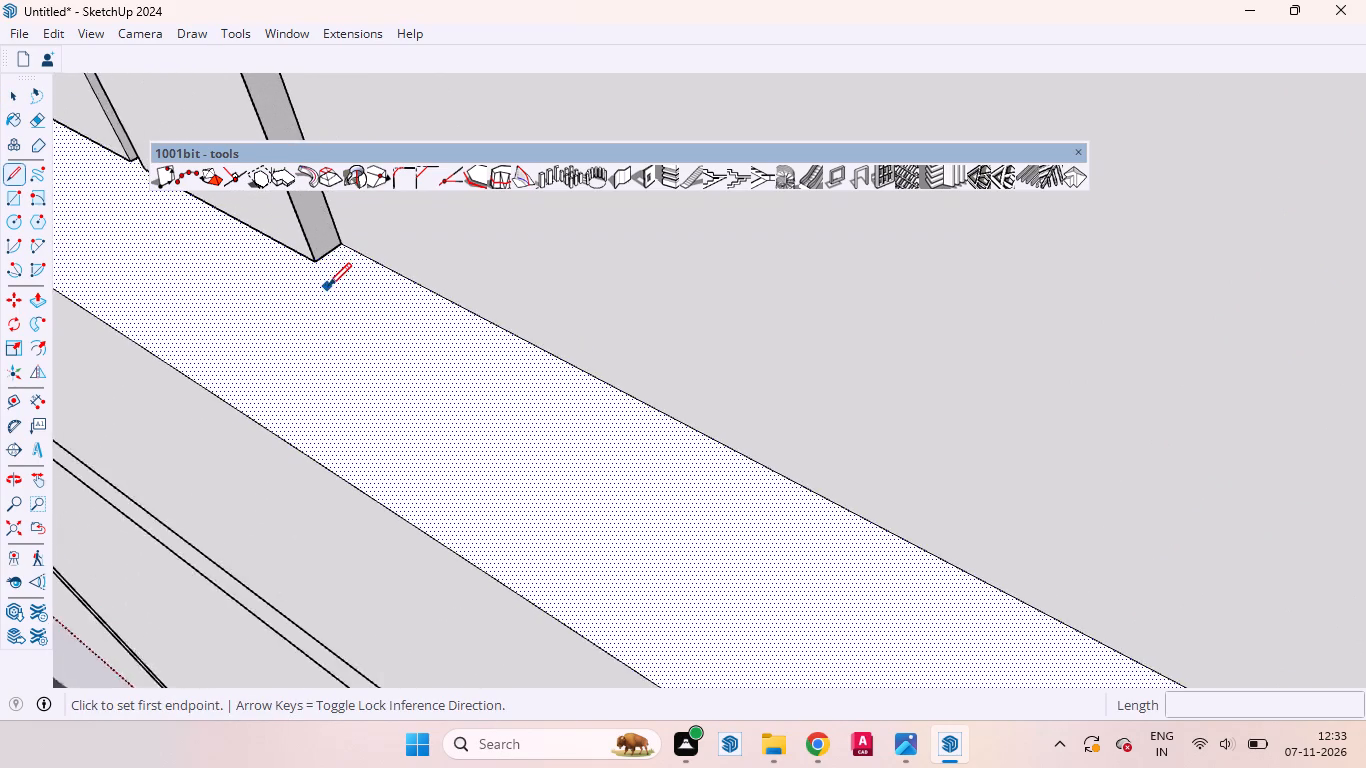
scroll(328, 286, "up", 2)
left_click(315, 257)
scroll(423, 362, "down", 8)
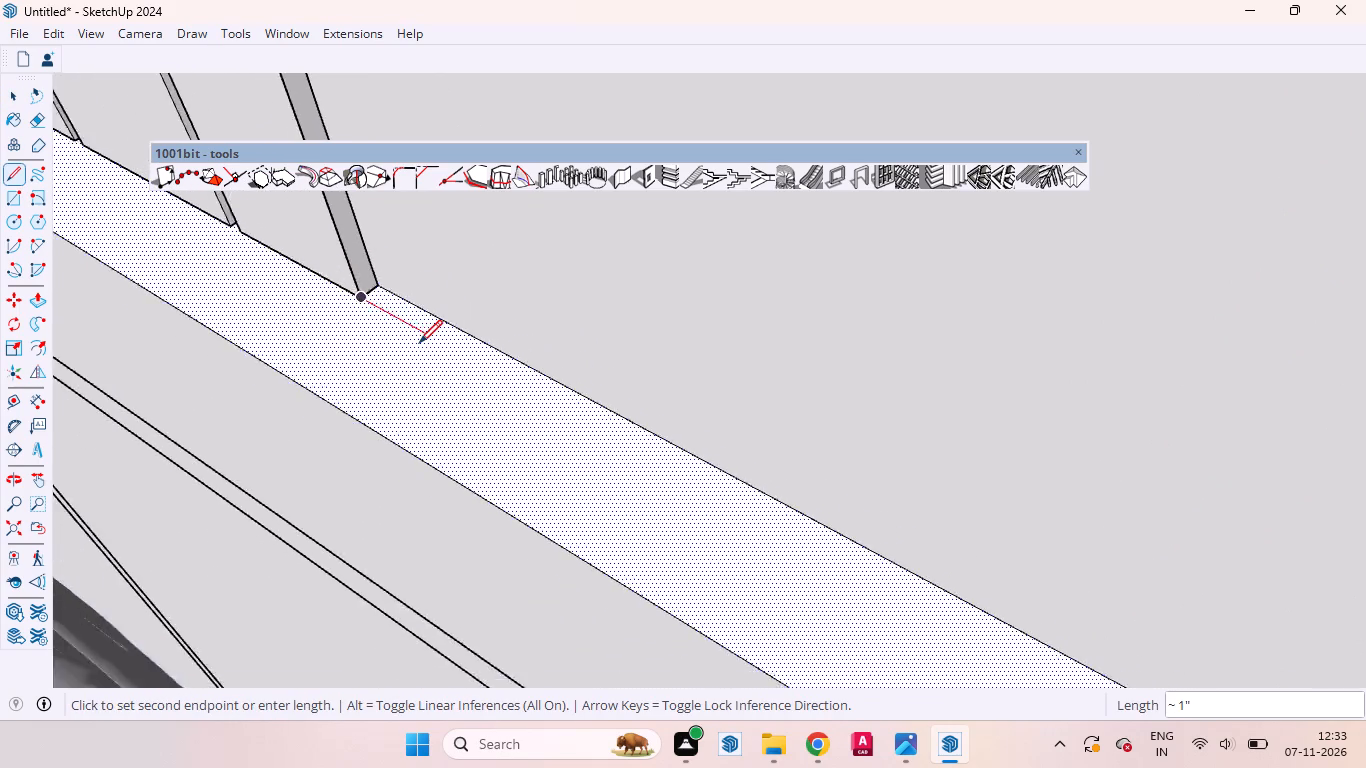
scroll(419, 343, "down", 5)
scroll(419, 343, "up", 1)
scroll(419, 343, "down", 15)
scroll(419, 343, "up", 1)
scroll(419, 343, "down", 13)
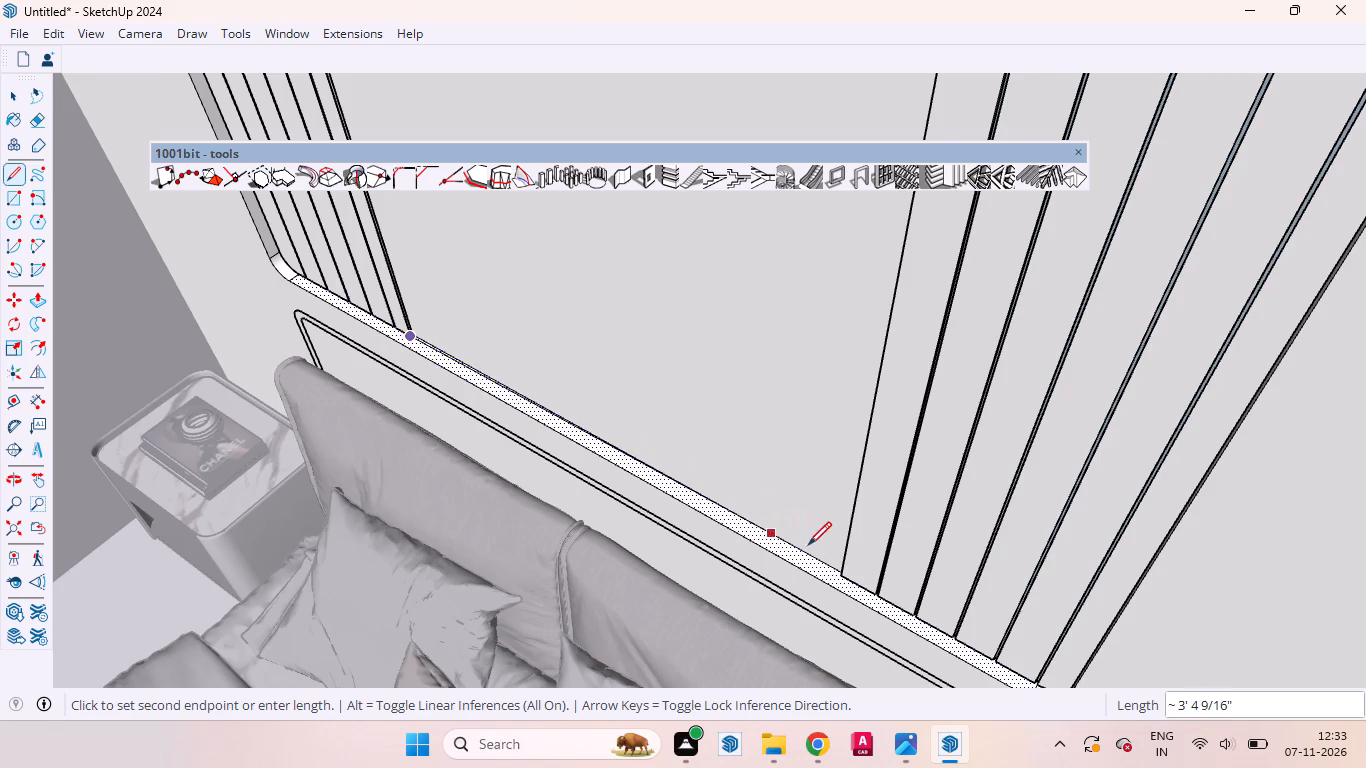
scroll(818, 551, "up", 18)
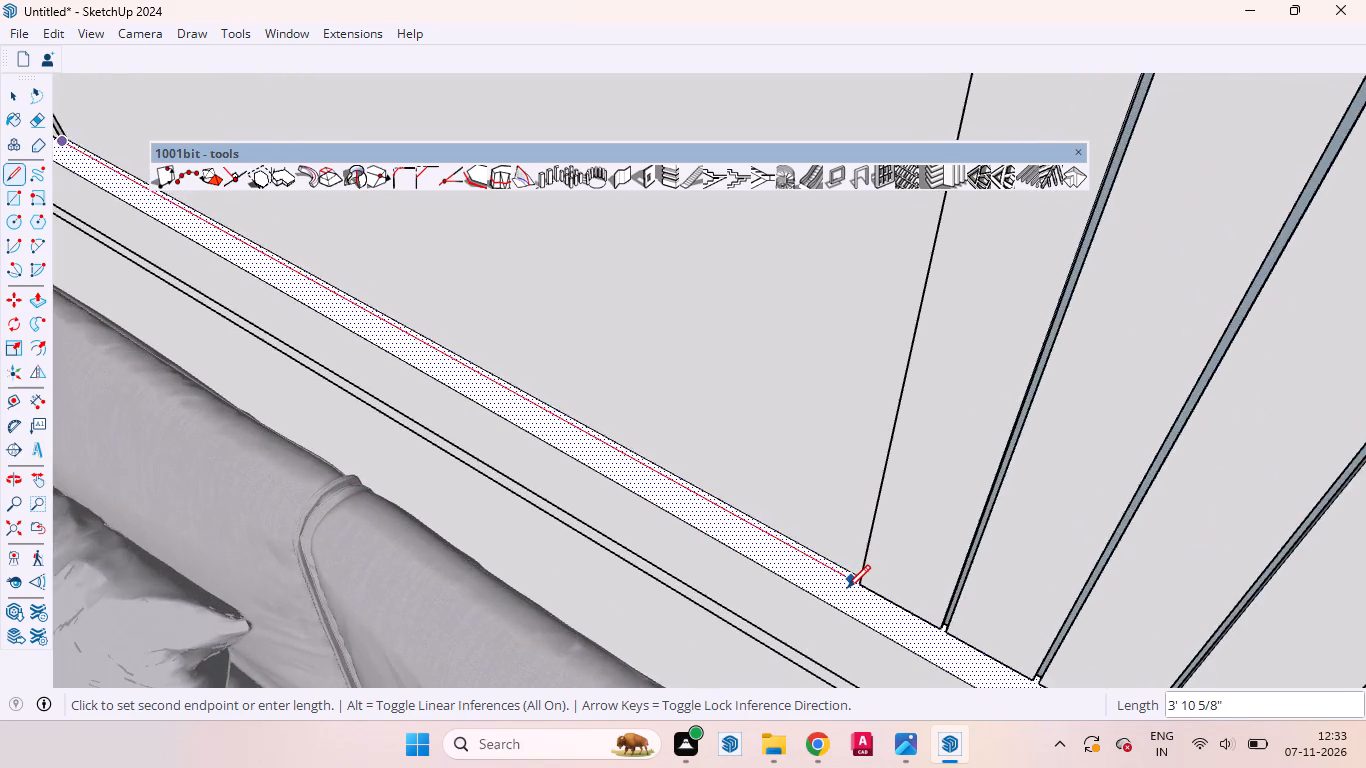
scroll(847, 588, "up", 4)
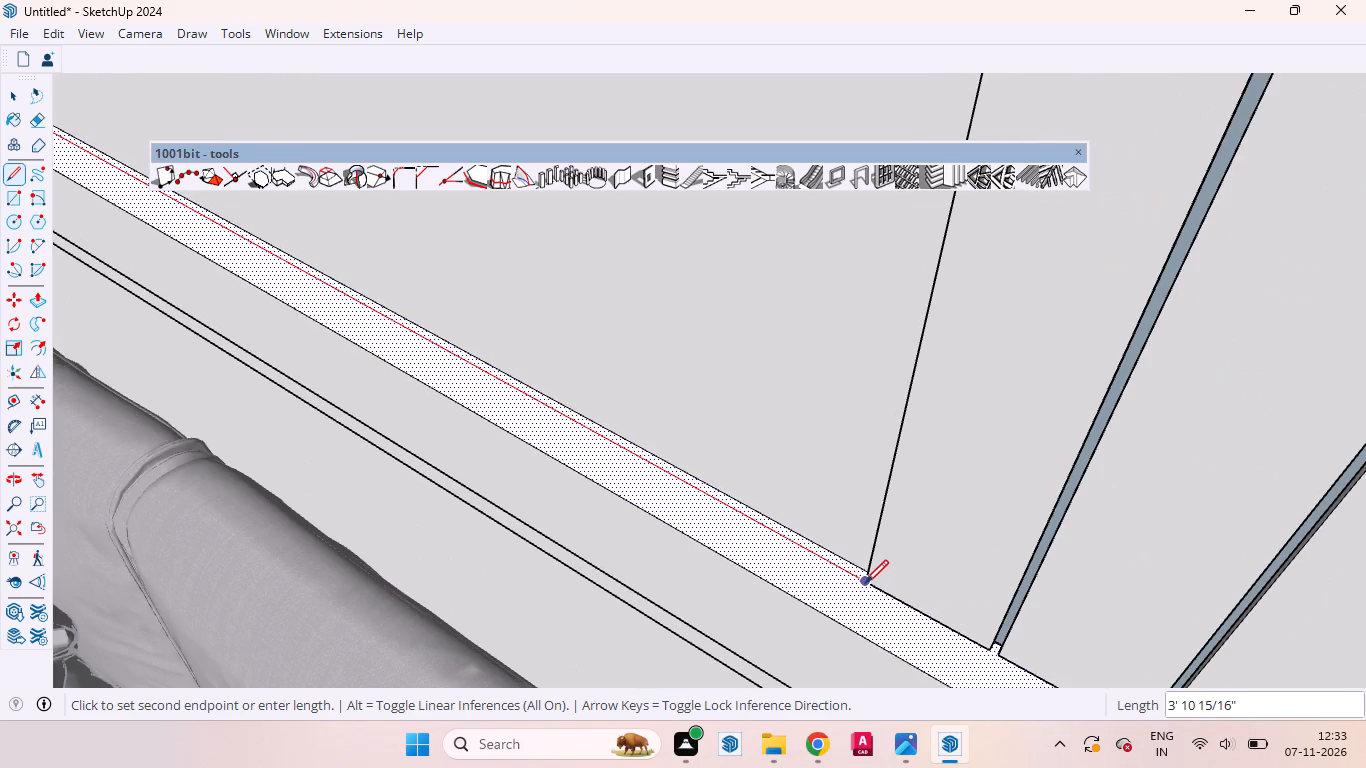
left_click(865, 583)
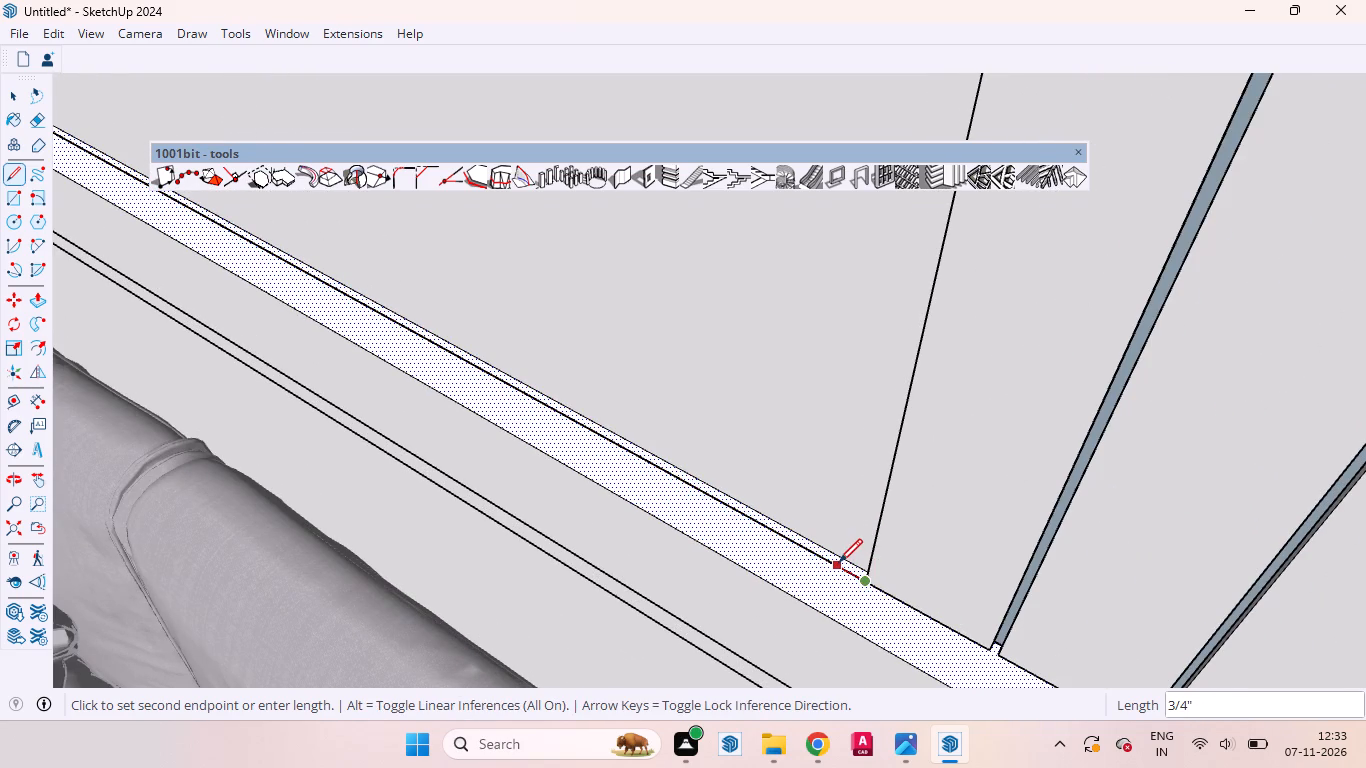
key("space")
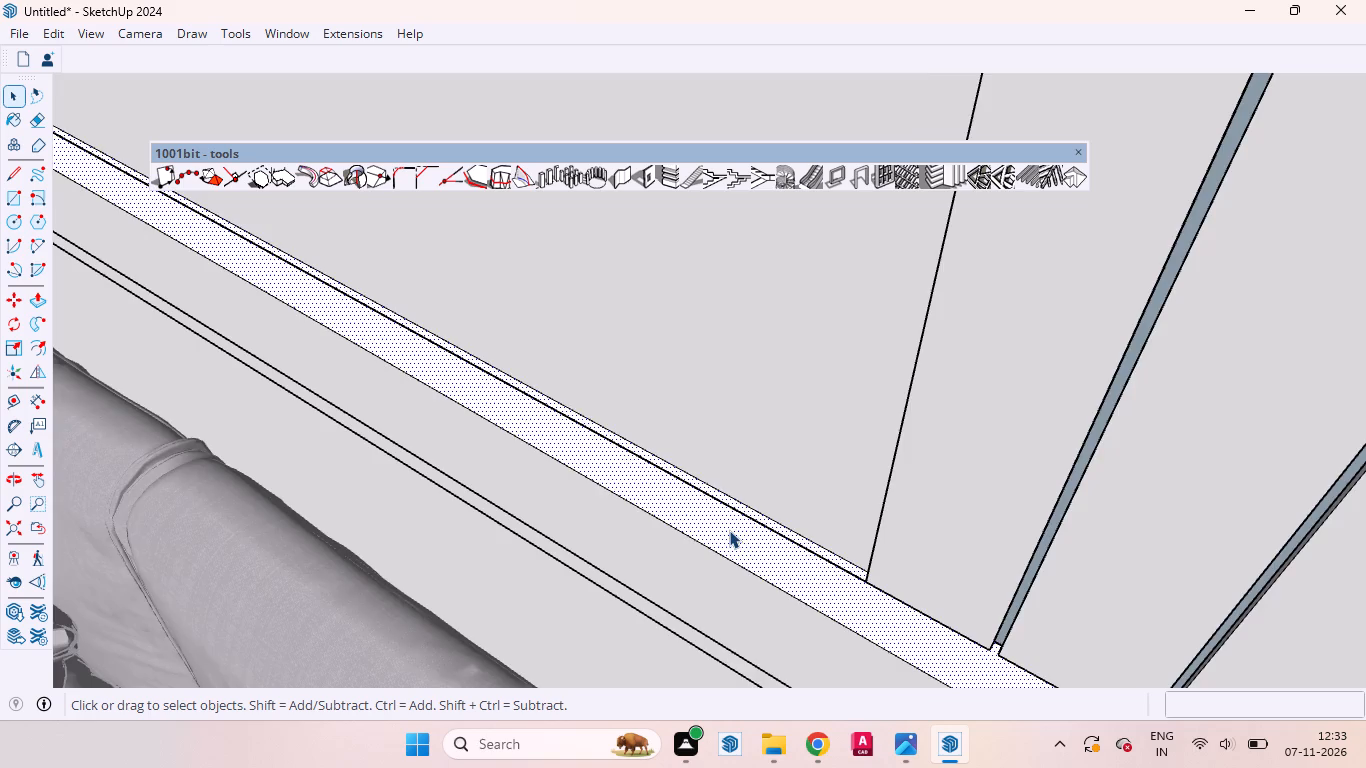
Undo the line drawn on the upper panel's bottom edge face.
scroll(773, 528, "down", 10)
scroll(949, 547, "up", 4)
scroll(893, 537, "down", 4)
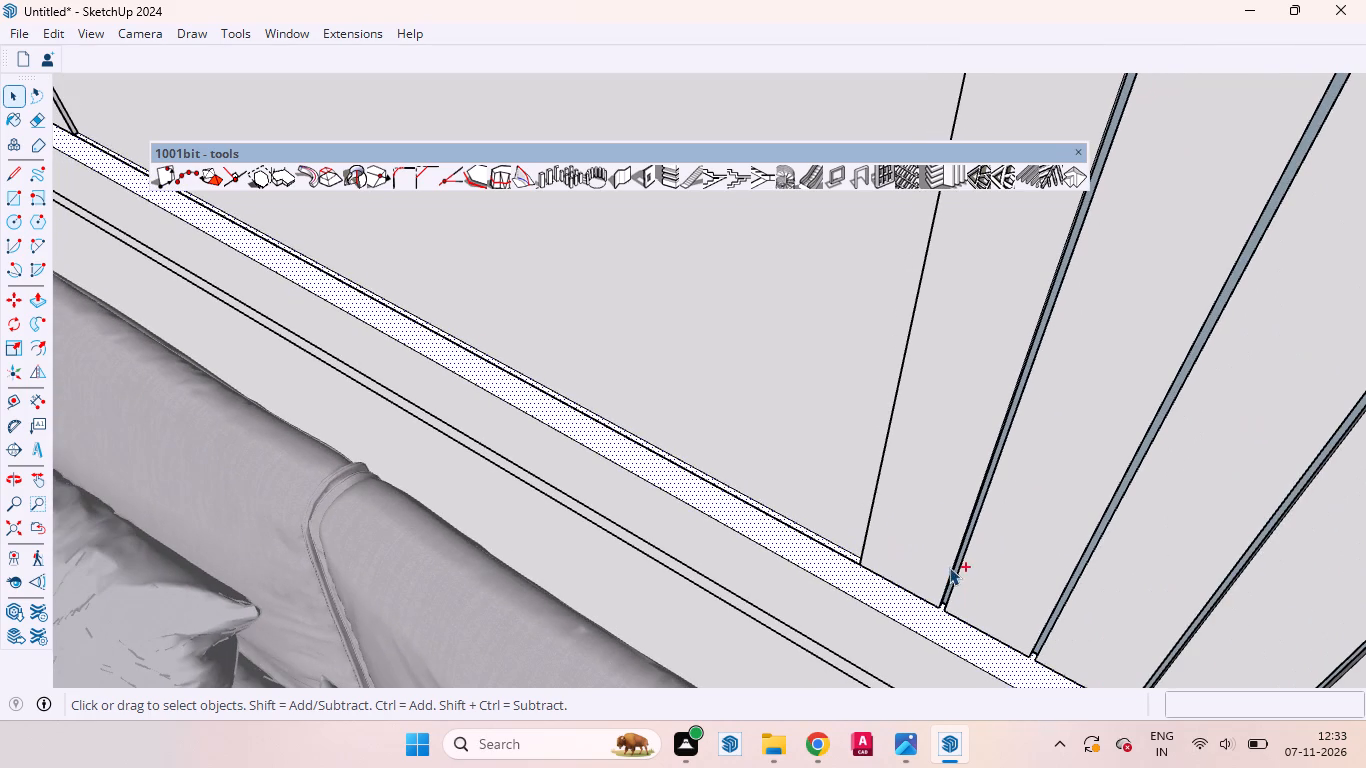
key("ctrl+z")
Examine the upper panel's bottom edge, the louvres' lower ends and the rounded corner face farther from the plant.
scroll(877, 545, "down", 2)
scroll(890, 545, "up", 1)
scroll(893, 545, "down", 20)
scroll(893, 545, "down", 2)
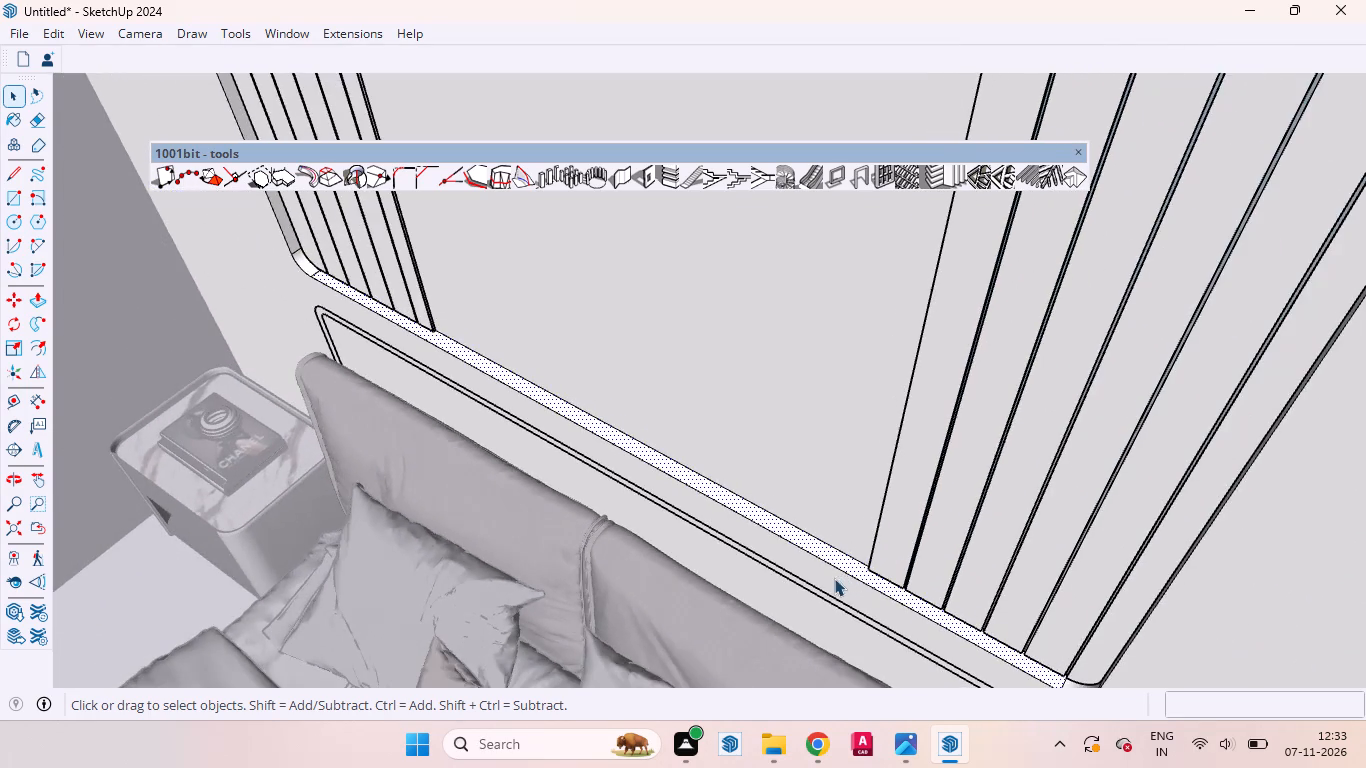
middle_click_drag(806, 567, 1079, 600)
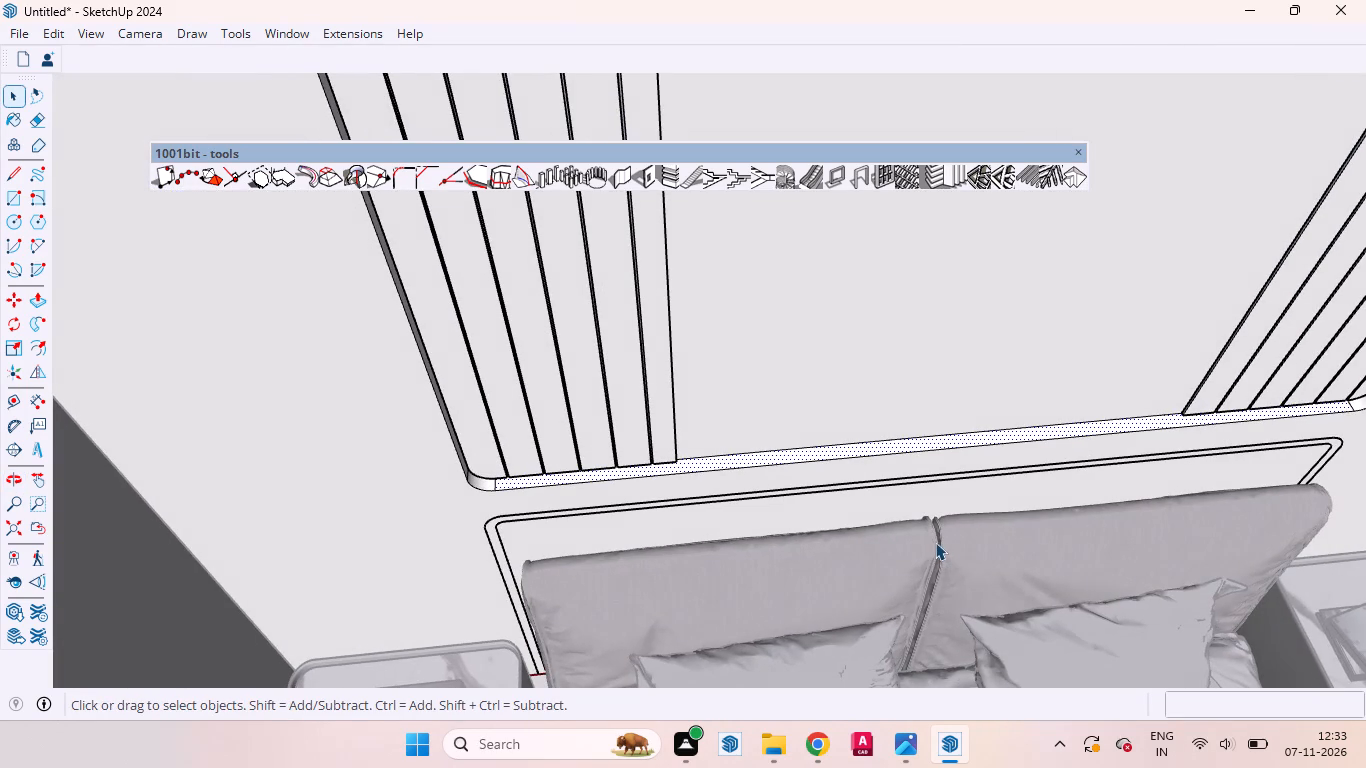
scroll(970, 767, "down", 1)
scroll(534, 466, "up", 12)
scroll(476, 492, "down", 1)
scroll(476, 492, "up", 8)
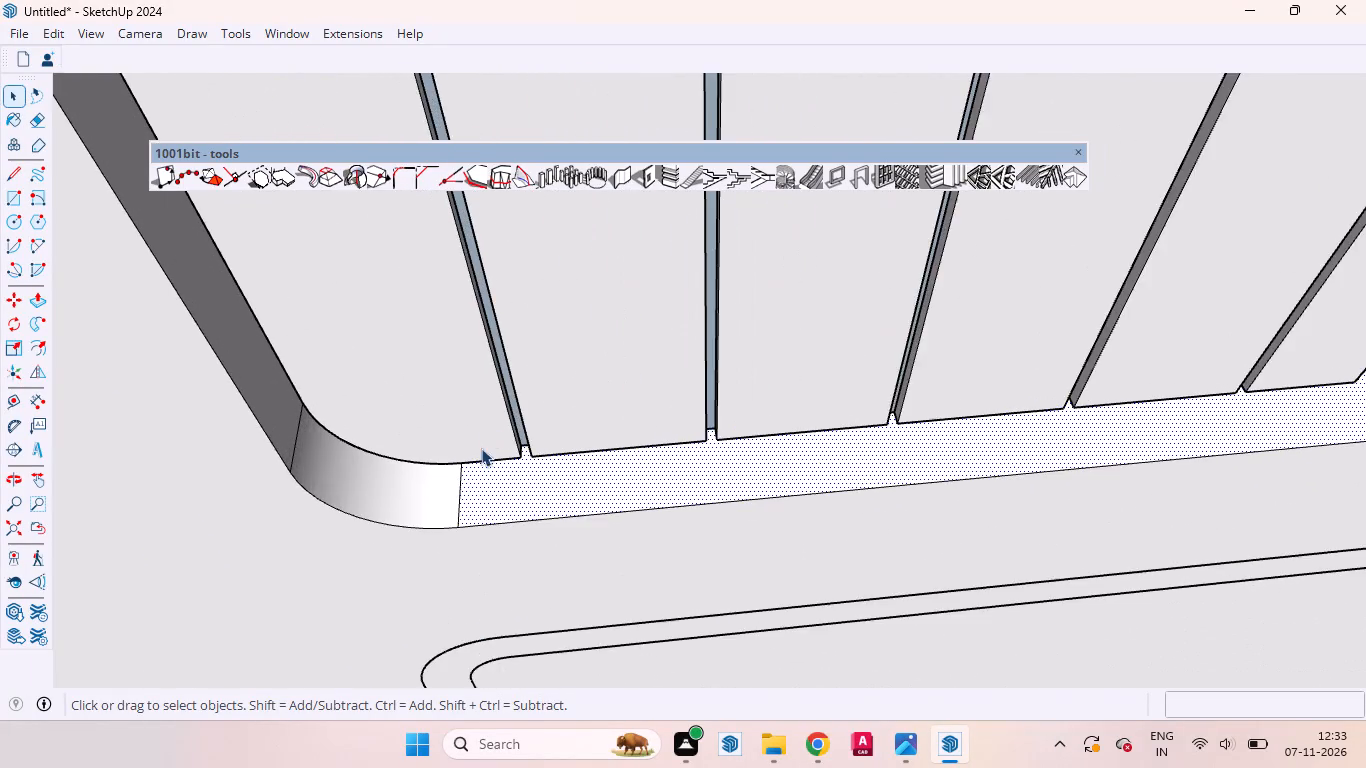
scroll(487, 458, "up", 2)
scroll(491, 459, "down", 1)
scroll(491, 459, "up", 2)
middle_click_drag(498, 489, 653, 244)
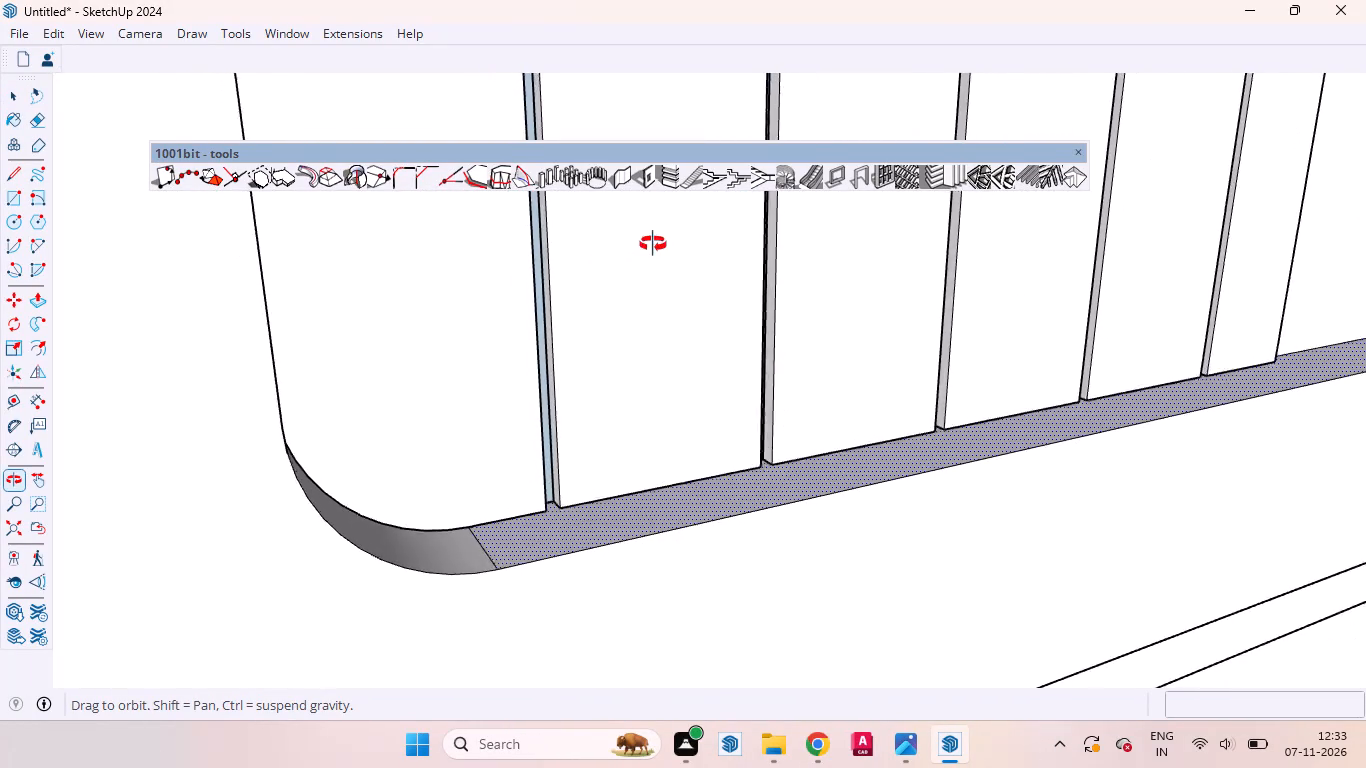
middle_click_drag(653, 244, 692, 204)
middle_click_drag(568, 336, 340, 501)
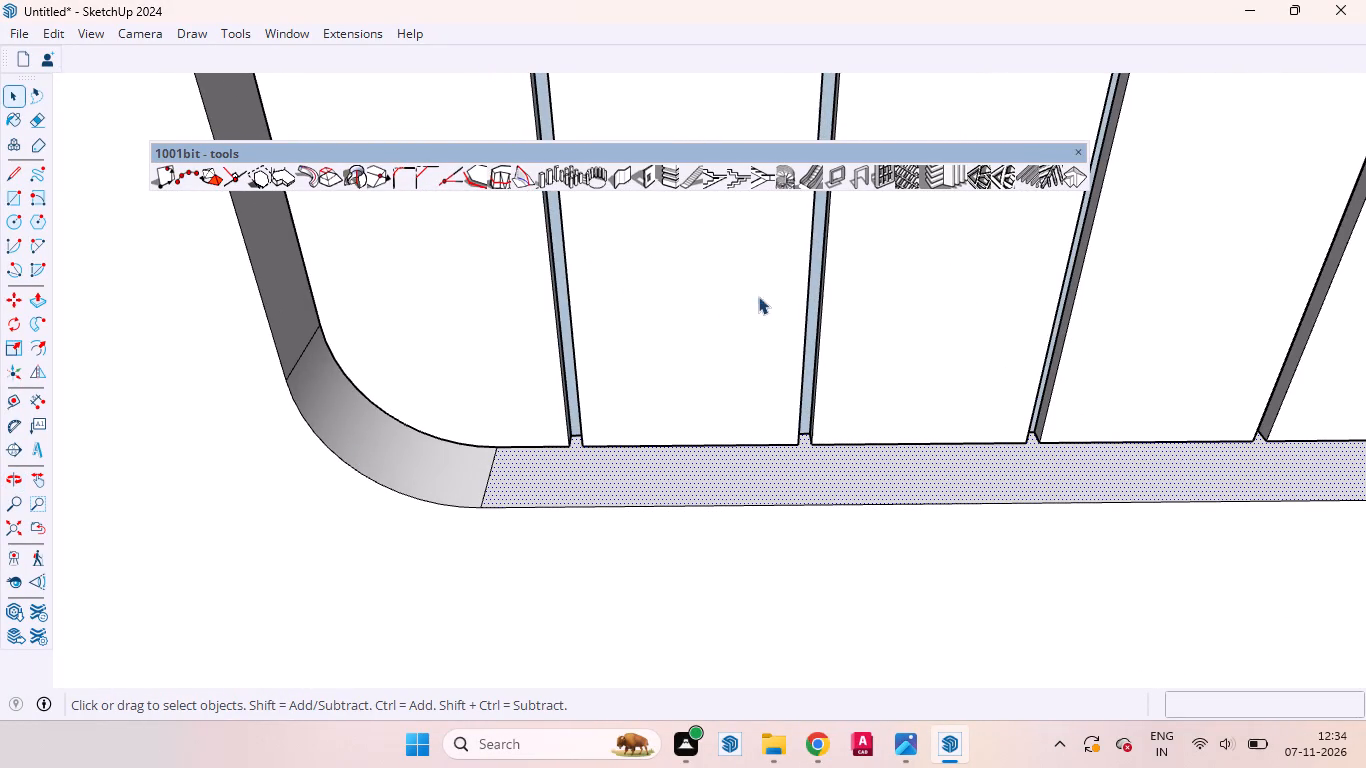
middle_click_drag(740, 313, 558, 413)
scroll(694, 330, "down", 9)
scroll(698, 324, "up", 11)
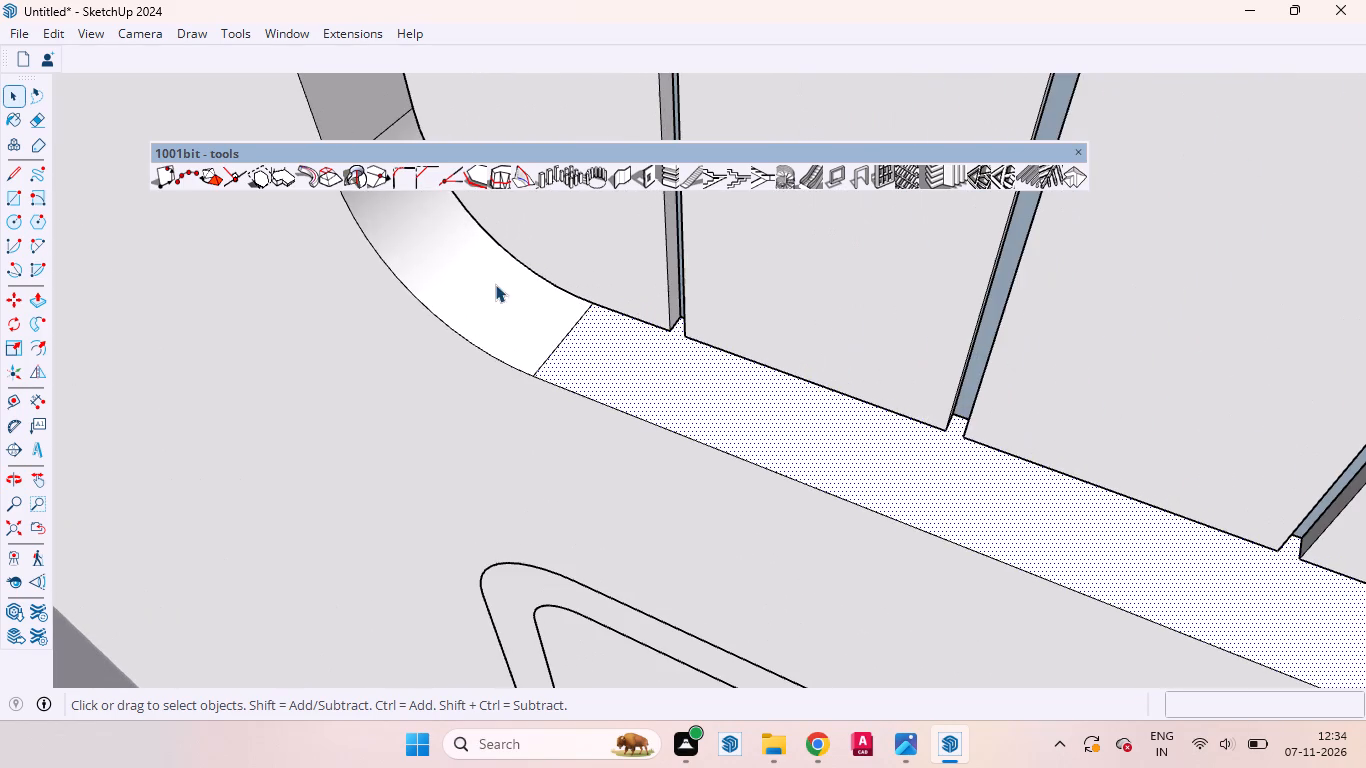
left_click(493, 289)
scroll(691, 368, "down", 20)
scroll(691, 368, "down", 4)
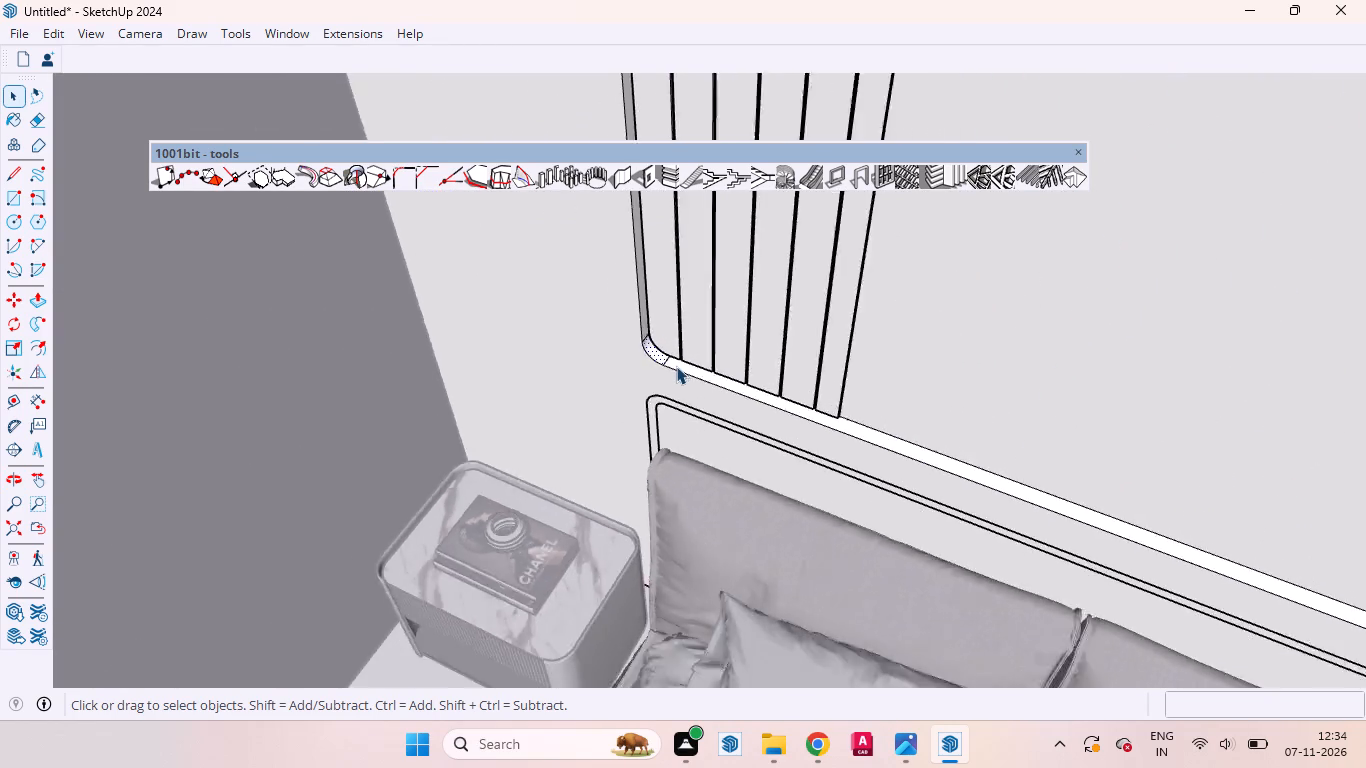
scroll(676, 366, "down", 9)
Show the Default Tray with its Materials colours, make it narrower and taller, and move it clear of the bed wall.
left_click(281, 36)
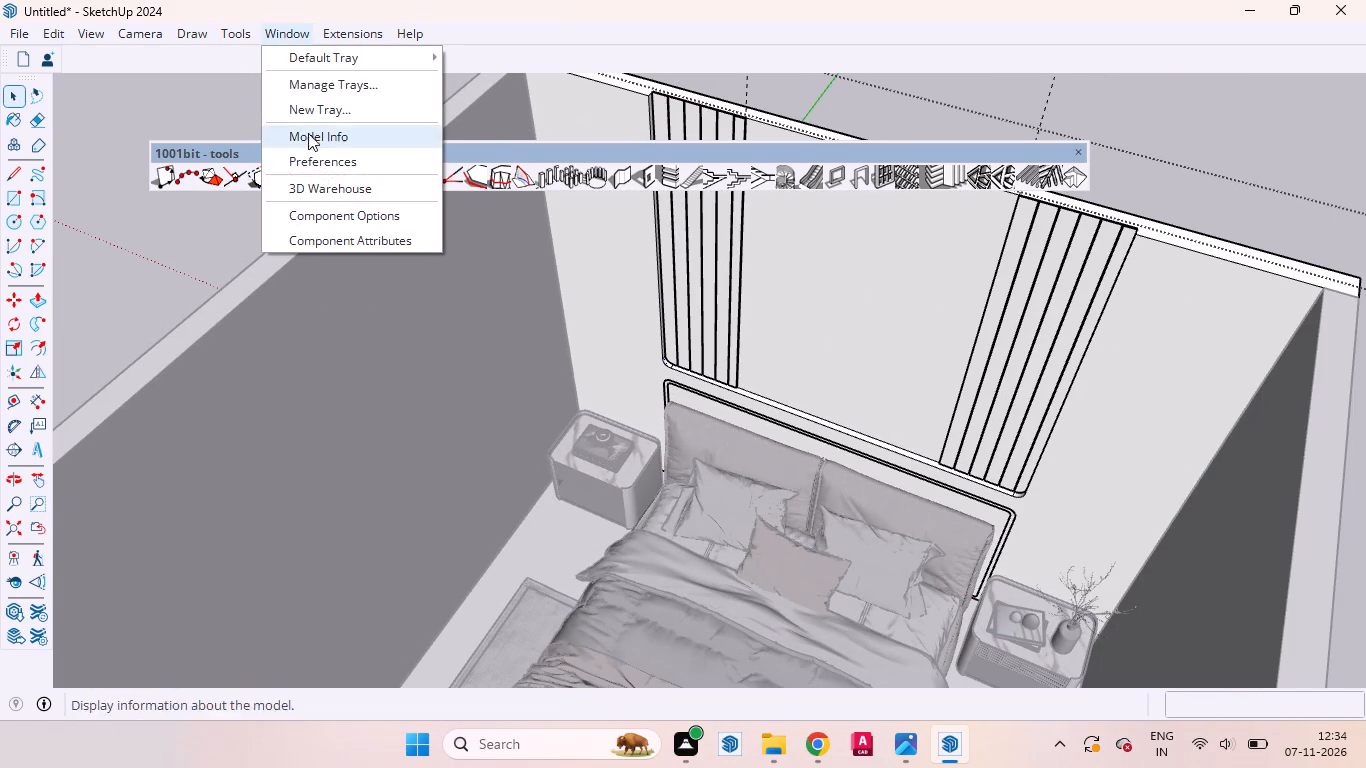
left_click(480, 55)
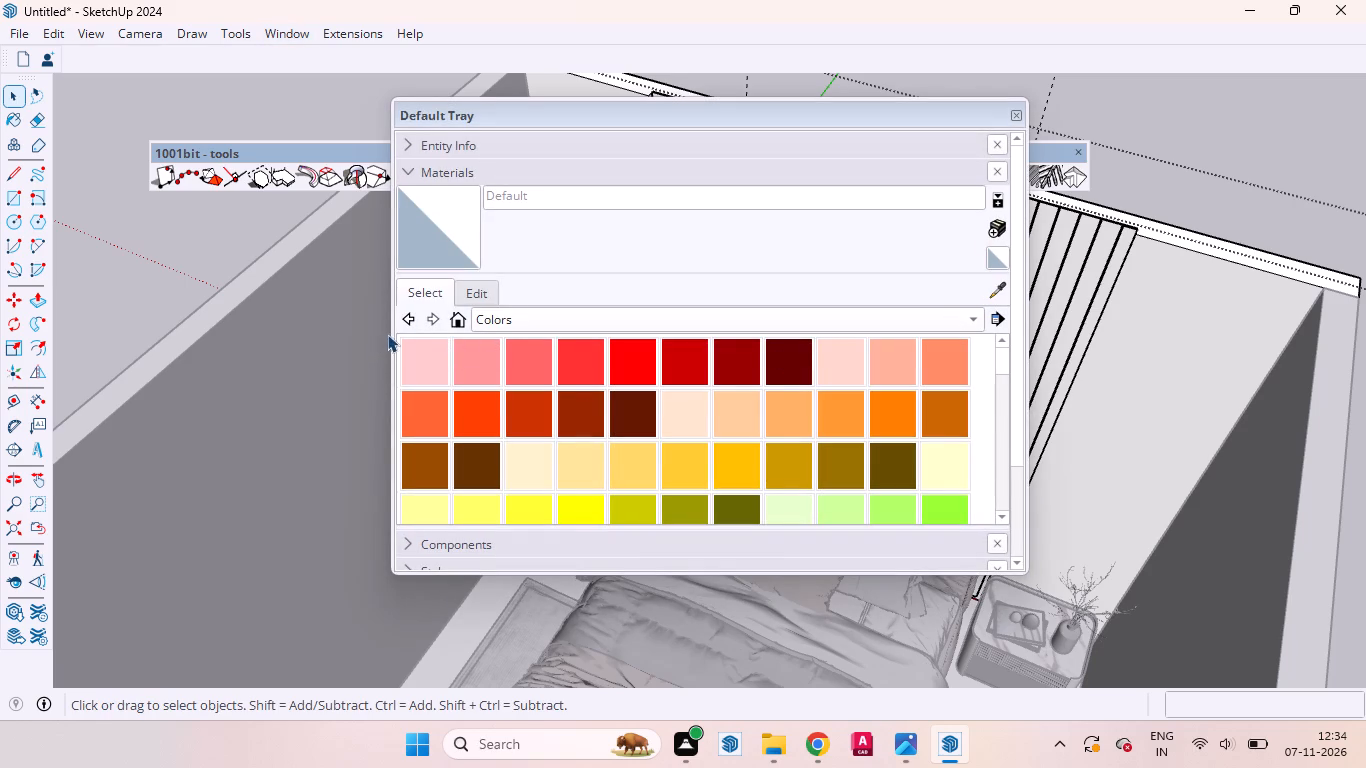
left_click_drag(394, 334, 1125, 513)
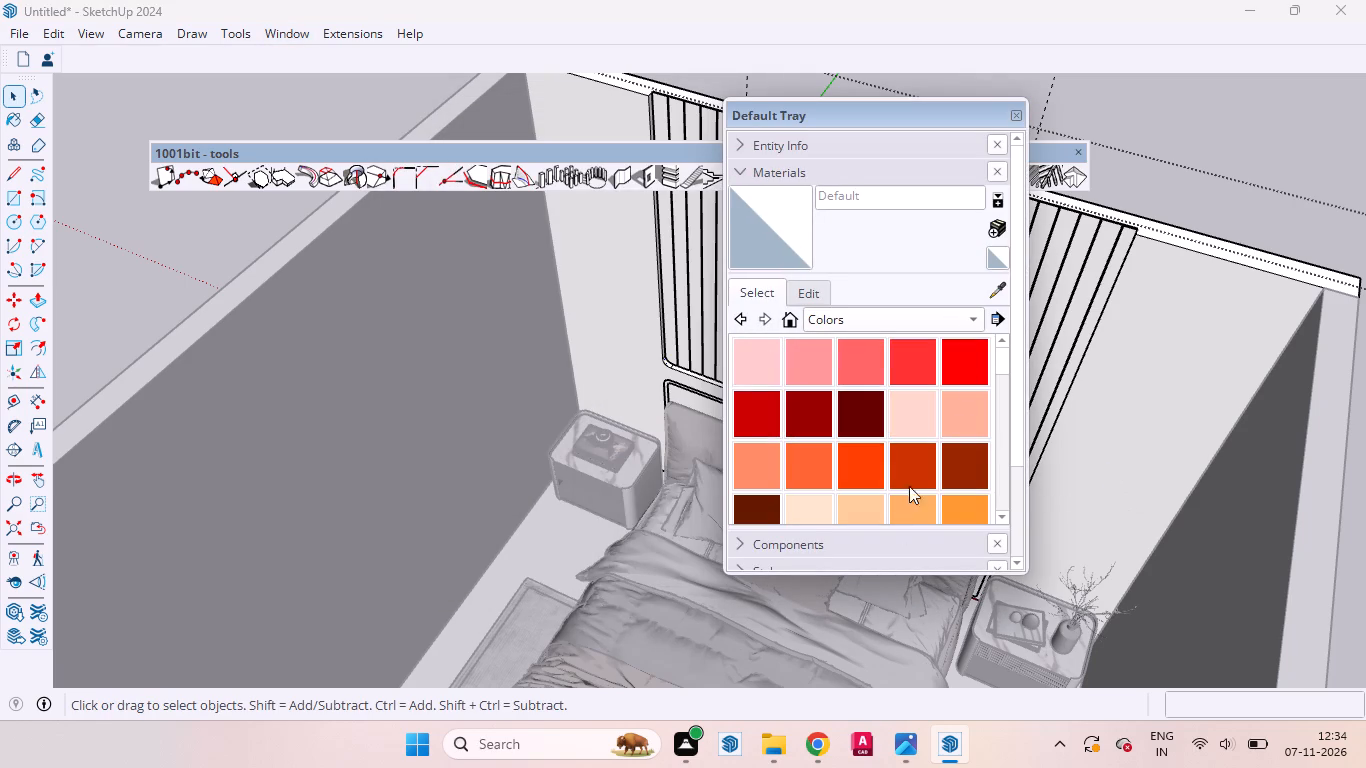
left_click_drag(872, 571, 876, 615)
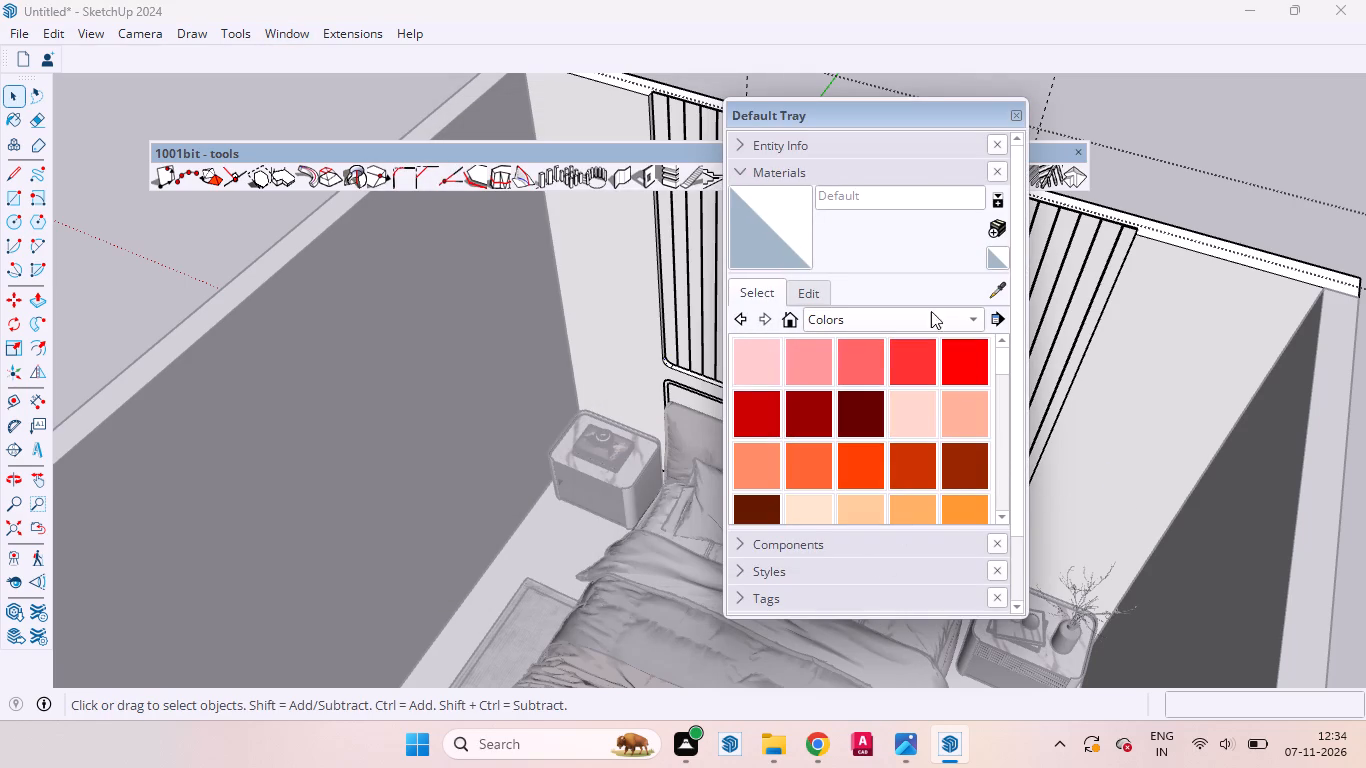
left_click_drag(868, 115, 1160, 104)
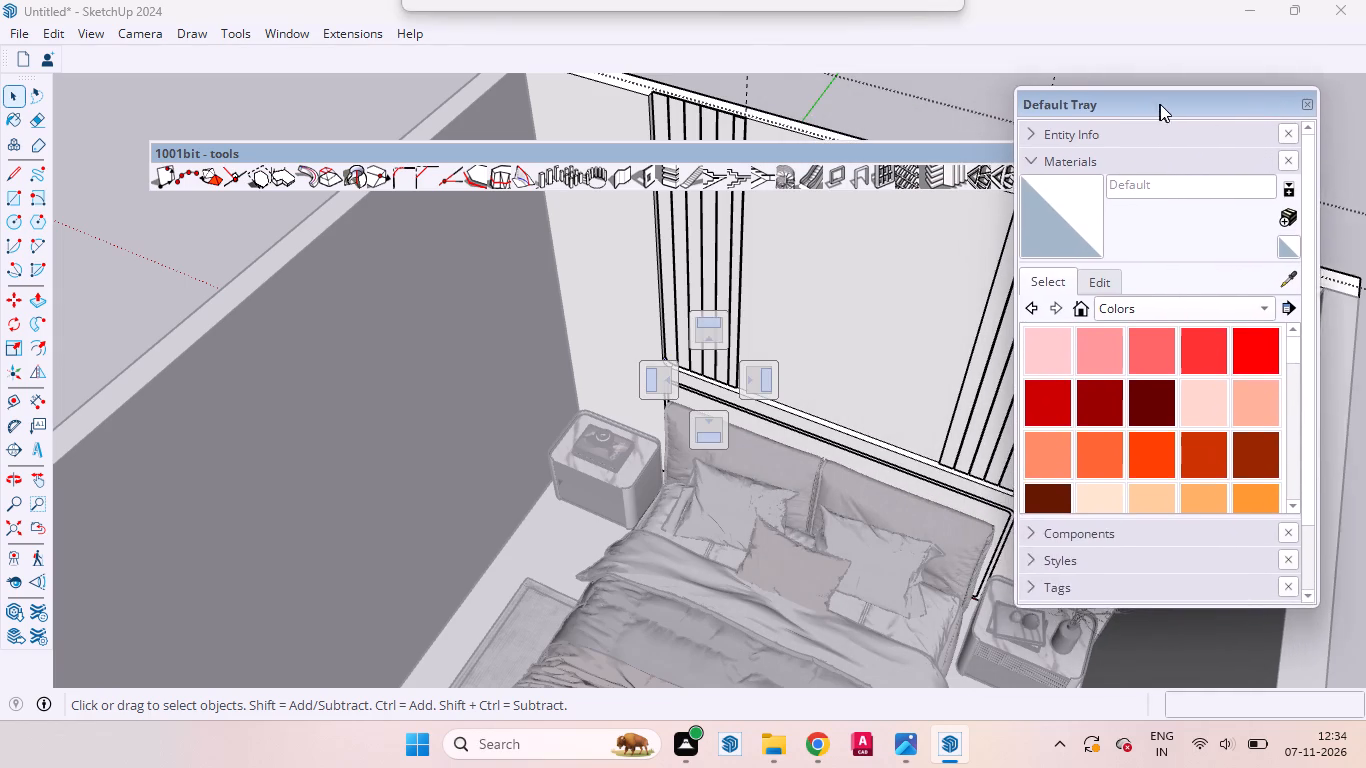
left_click_drag(1160, 104, 1188, 98)
Select the rounded frame around the headboard and examine it together with the lower part of the louvred upper panel.
scroll(590, 357, "down", 12)
middle_click_drag(508, 378, 747, 179)
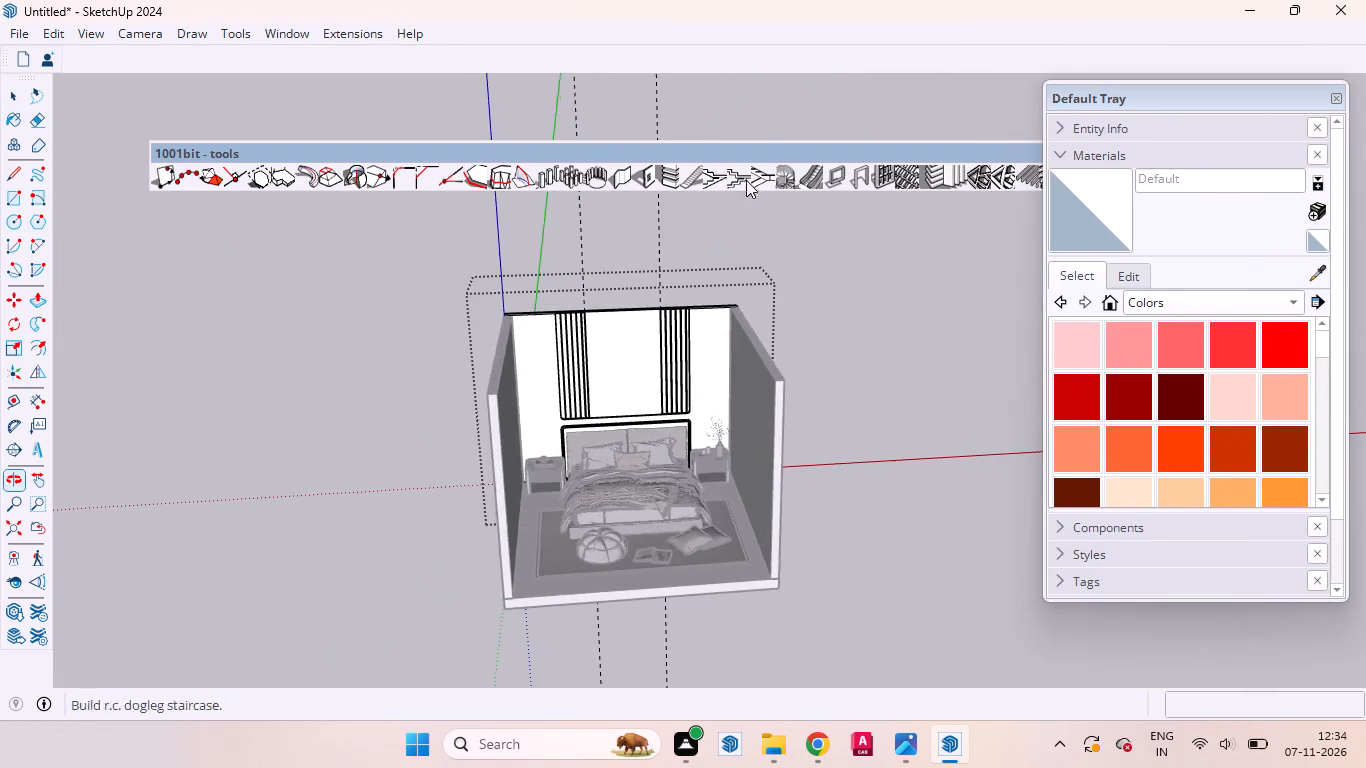
scroll(660, 338, "up", 8)
scroll(469, 552, "up", 4)
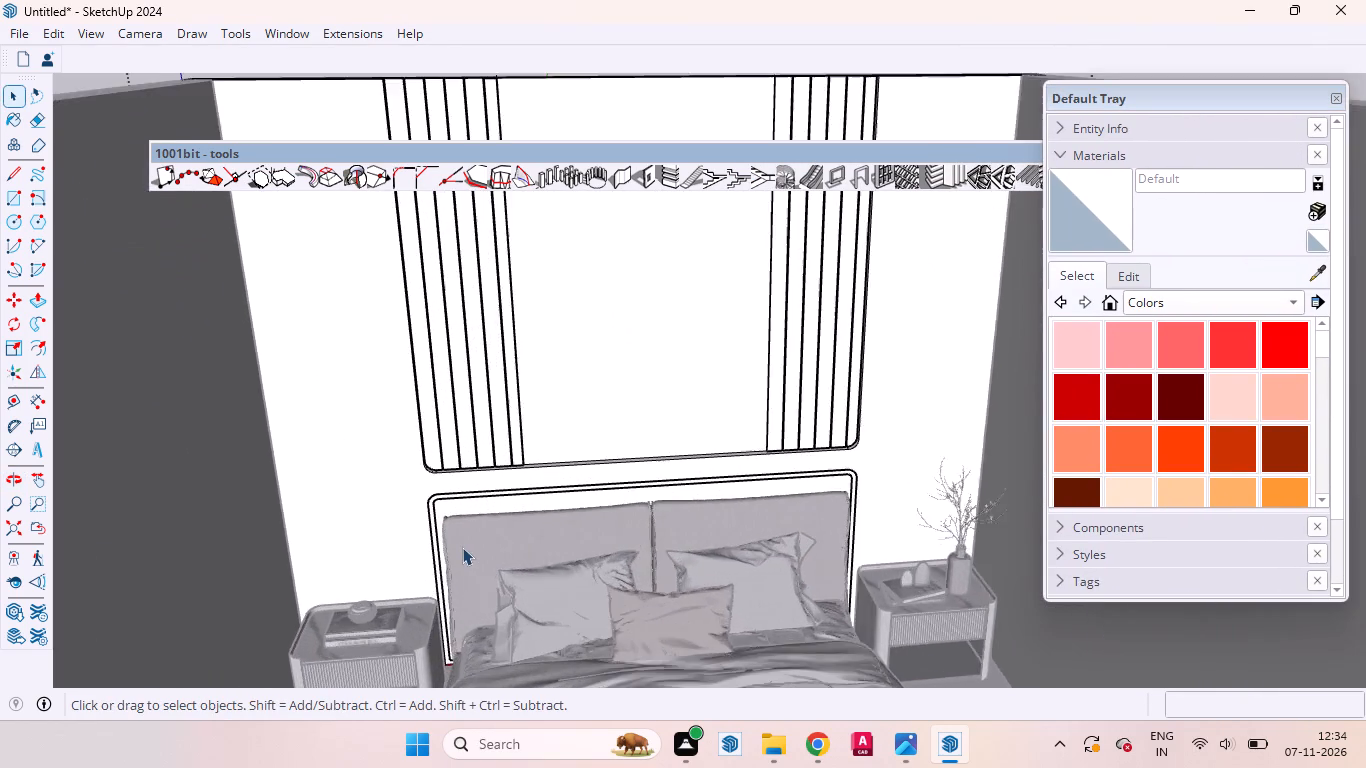
scroll(462, 547, "up", 3)
scroll(457, 543, "down", 2)
scroll(453, 532, "up", 16)
scroll(440, 506, "down", 2)
scroll(440, 506, "up", 7)
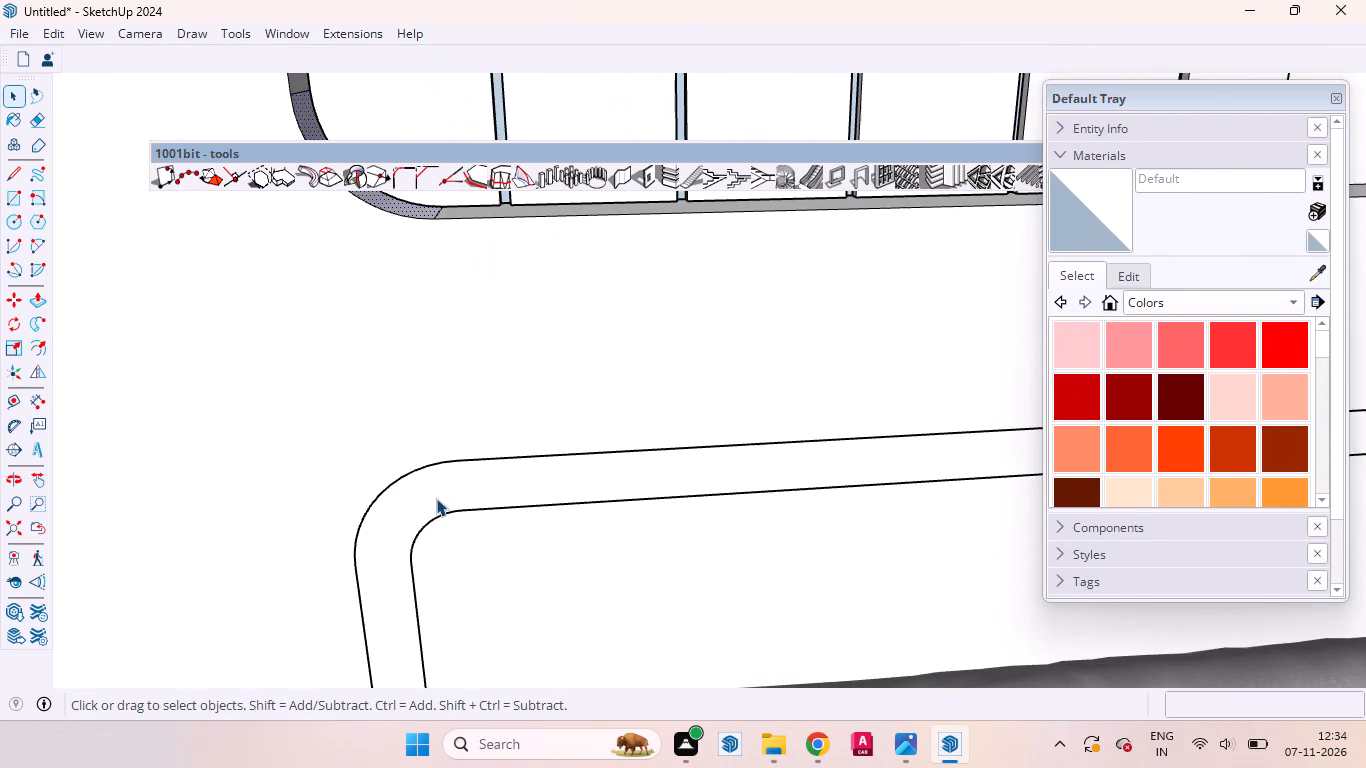
left_click(436, 498)
scroll(377, 432, "down", 11)
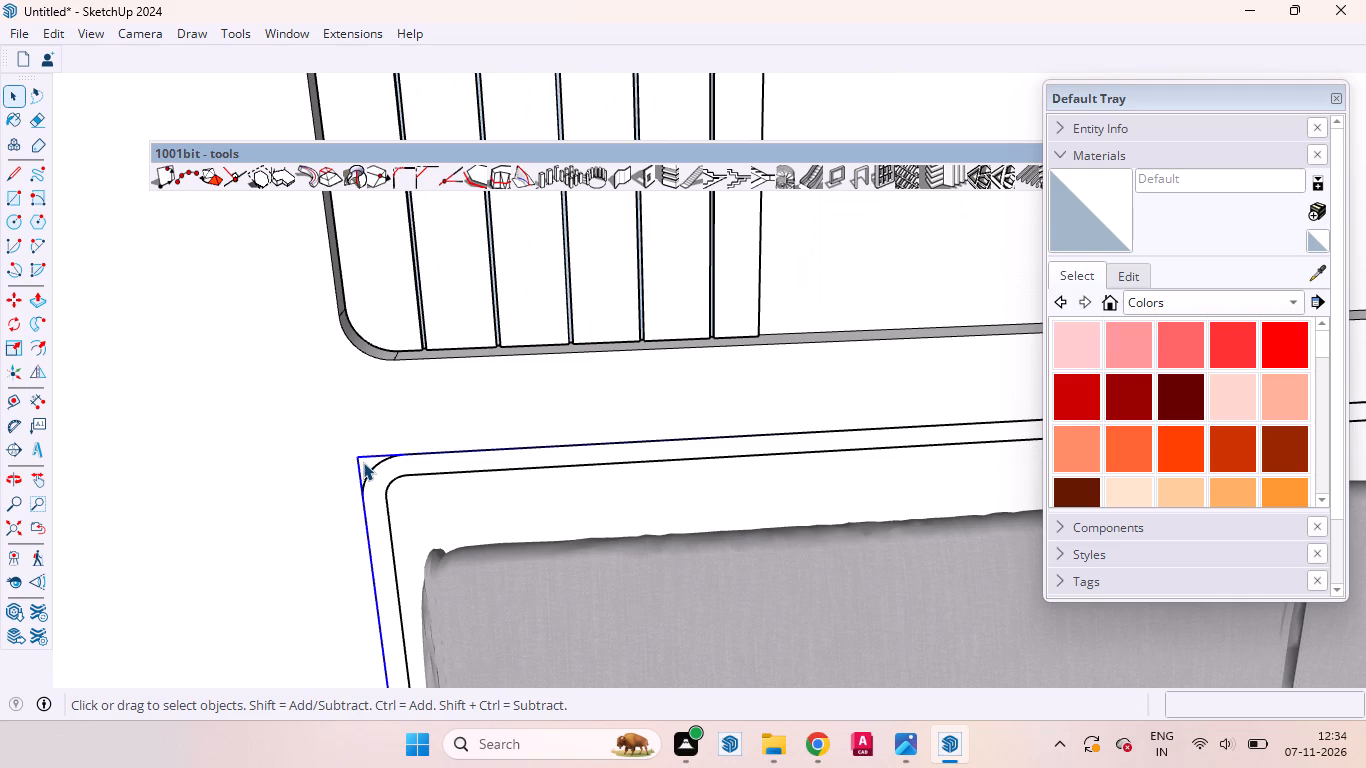
middle_click_drag(594, 406, 549, 482)
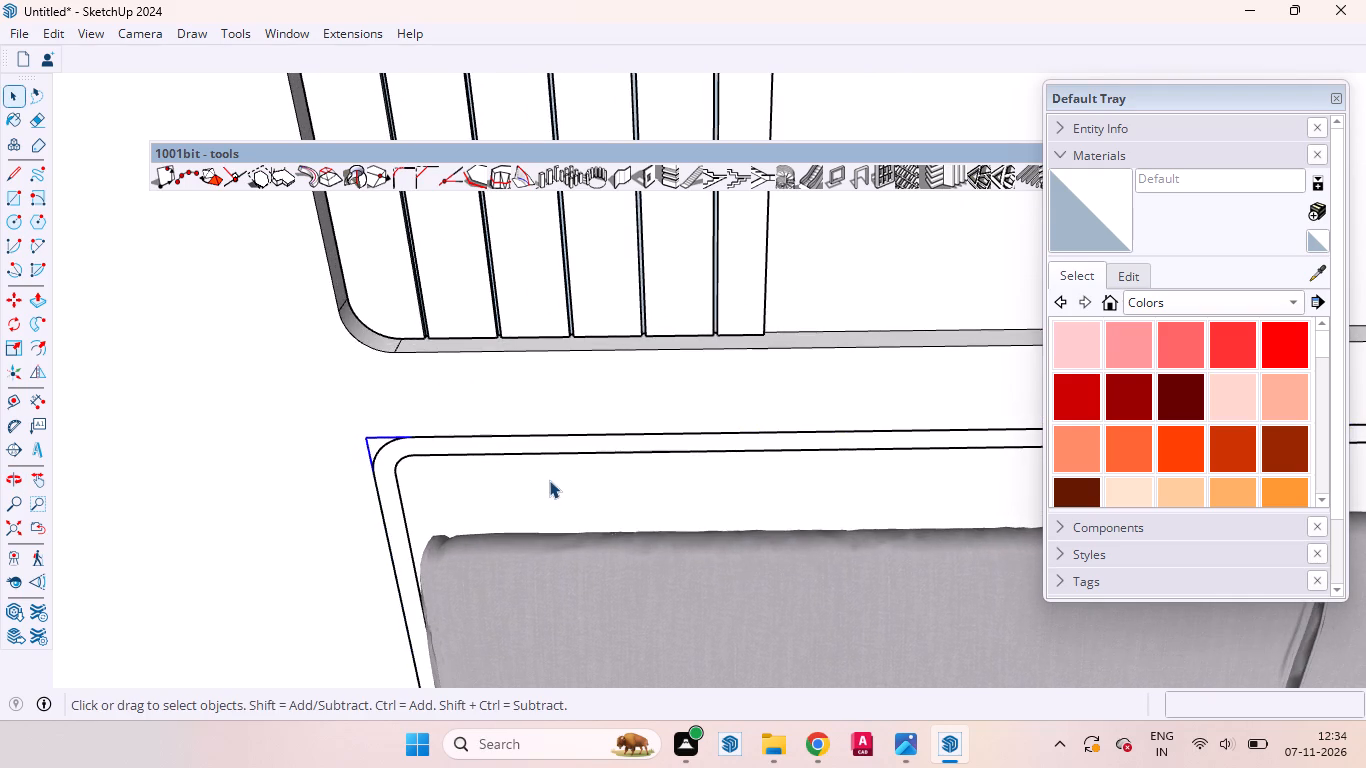
scroll(539, 489, "down", 3)
middle_click_drag(536, 535, 525, 620)
scroll(491, 561, "down", 5)
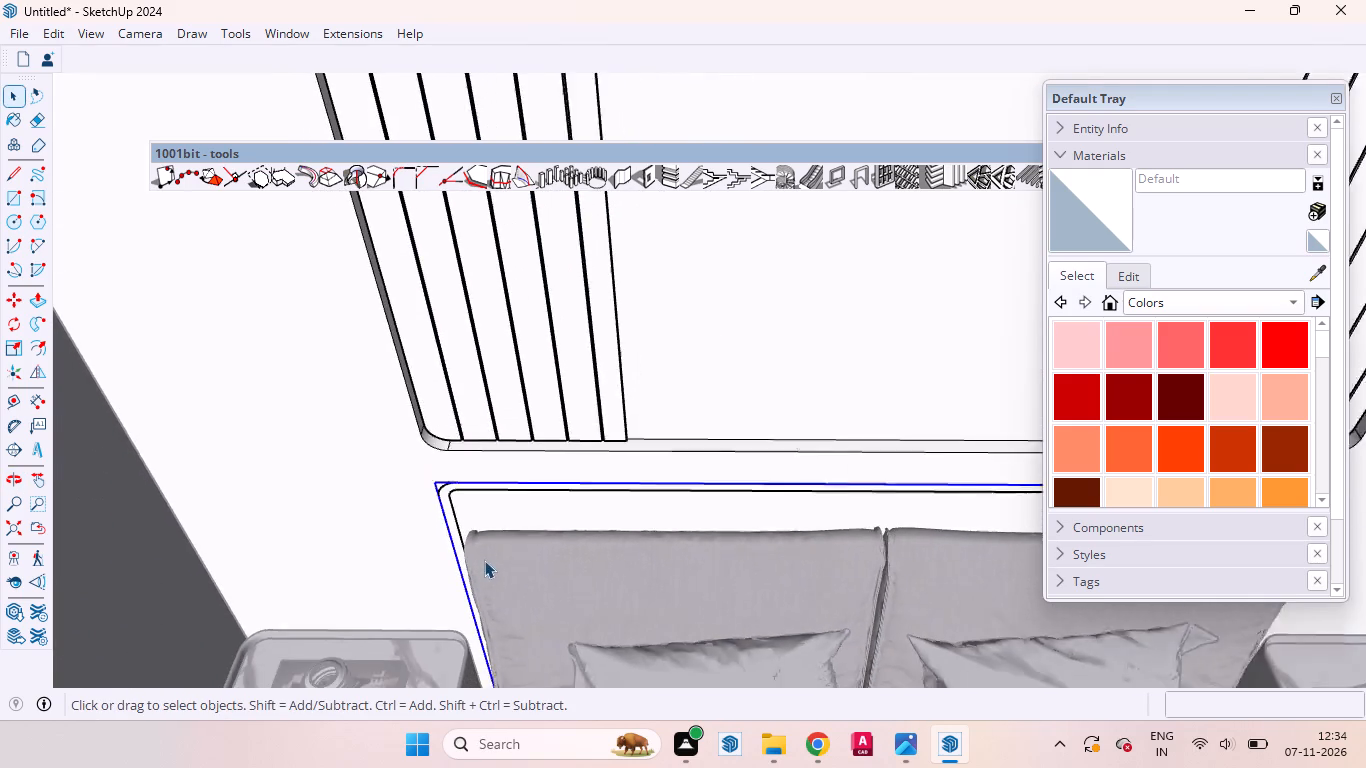
scroll(484, 560, "down", 2)
scroll(570, 464, "up", 3)
scroll(410, 539, "down", 3)
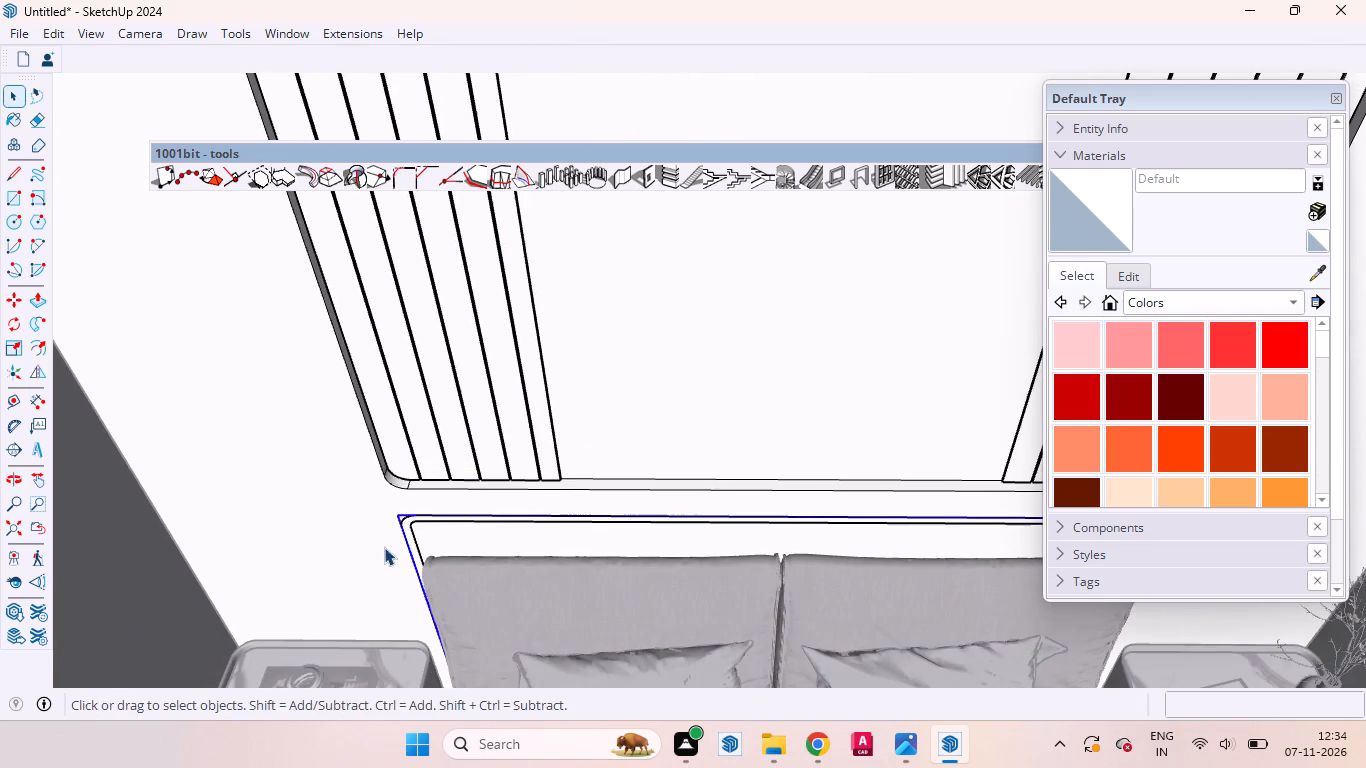
scroll(609, 389, "up", 4)
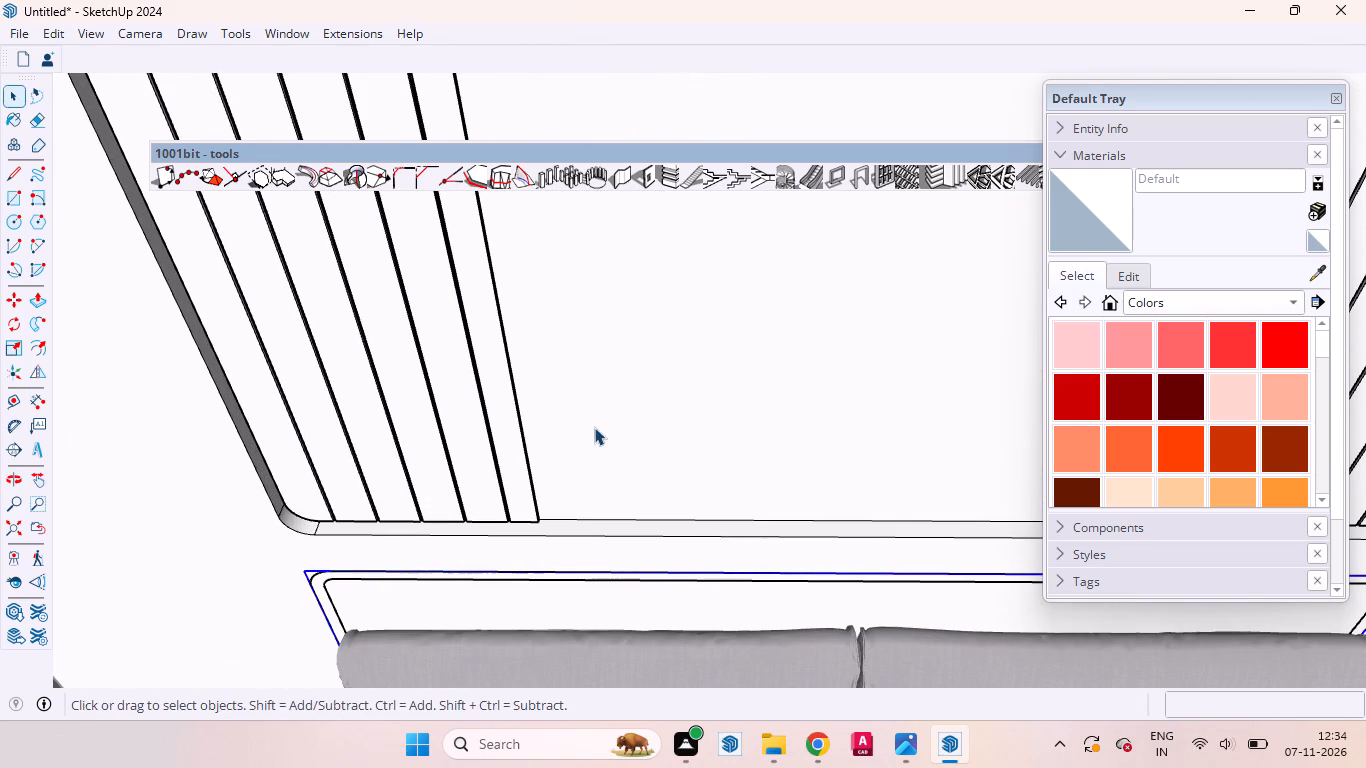
middle_click_drag(594, 476, 686, 470)
scroll(403, 454, "down", 1)
scroll(511, 427, "down", 2)
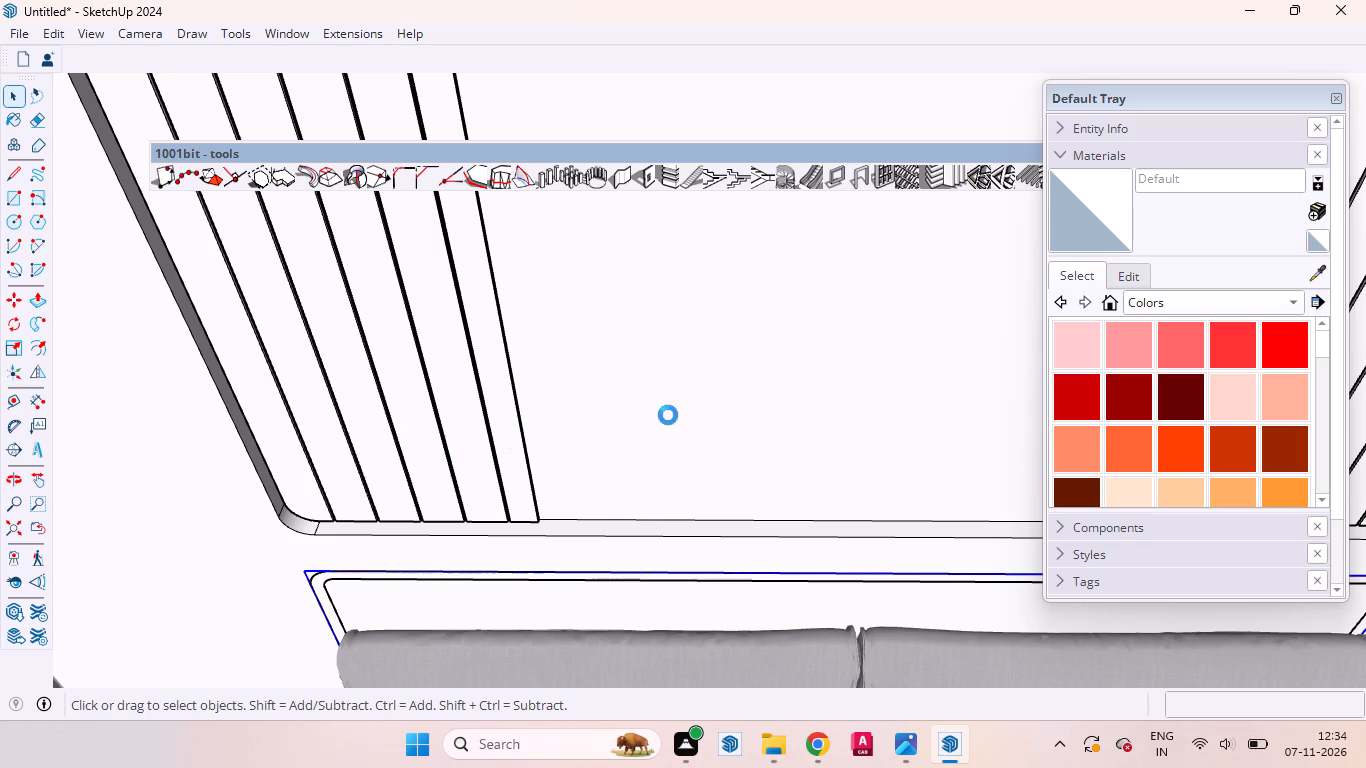
scroll(543, 514, "down", 1)
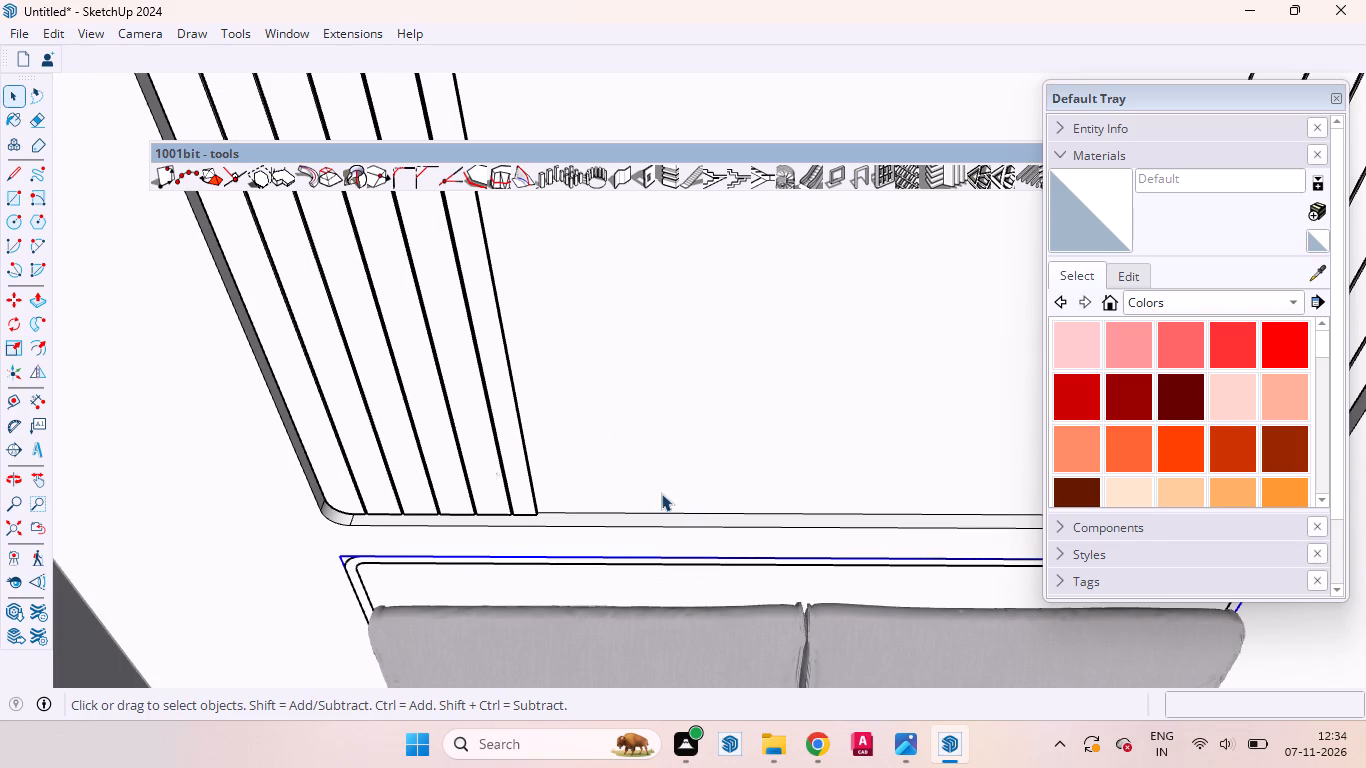
Show the Asian Paints Chromatics collection in Materials.
scroll(560, 365, "up", 5)
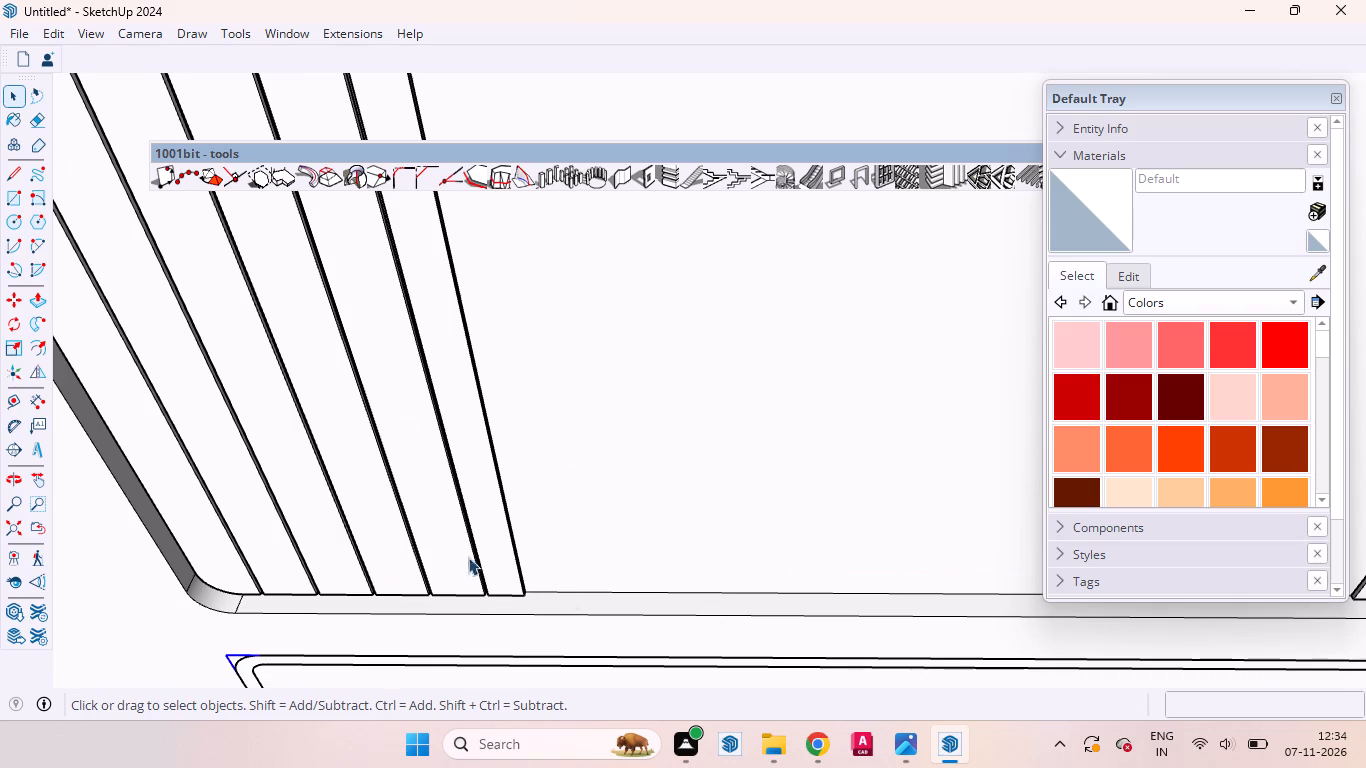
scroll(617, 510, "down", 17)
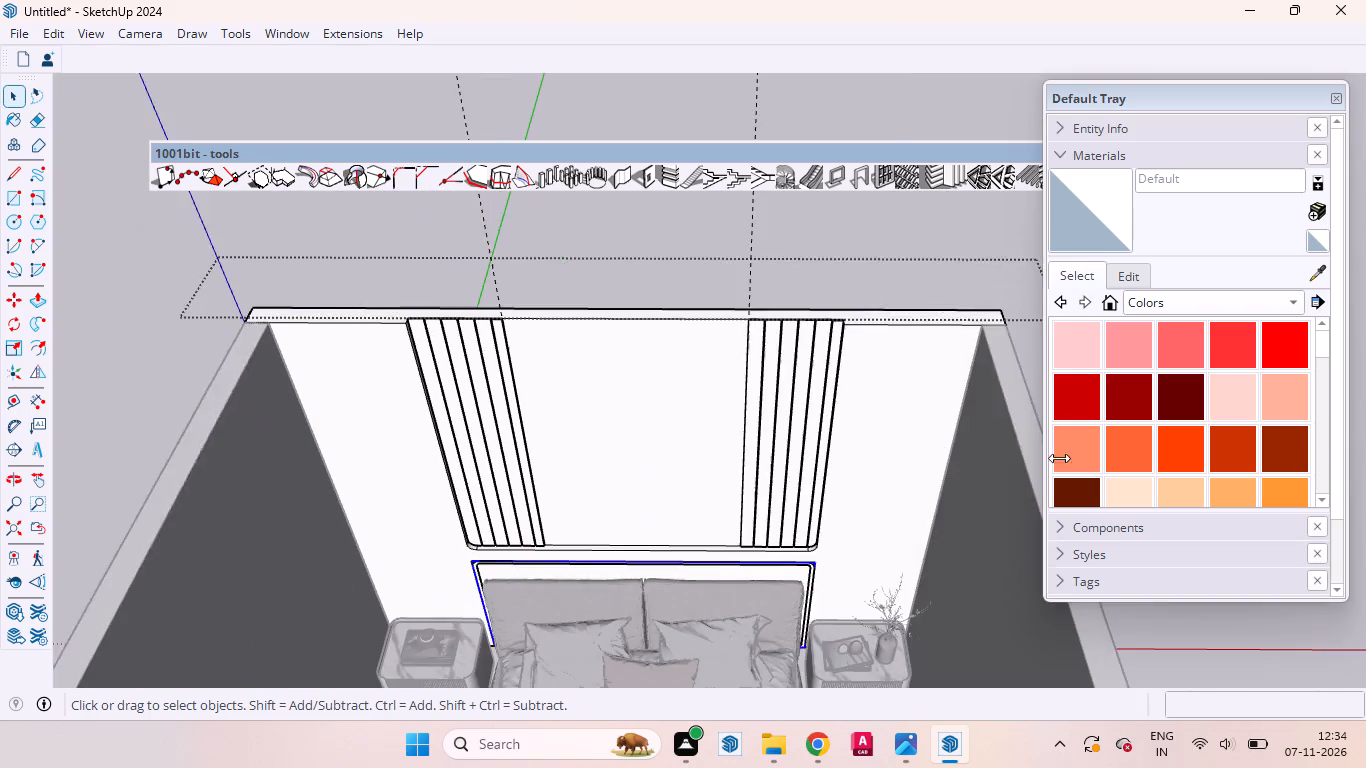
left_click(1283, 305)
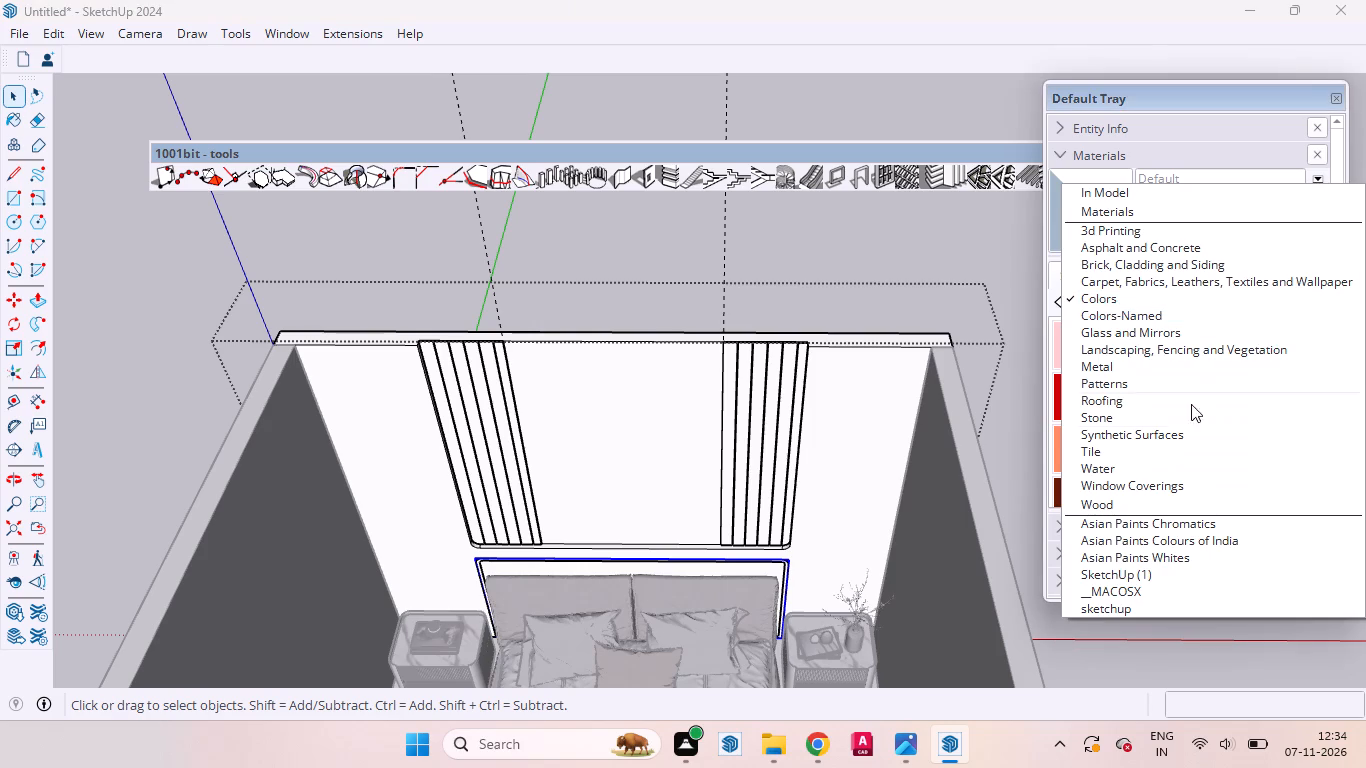
left_click(1150, 528)
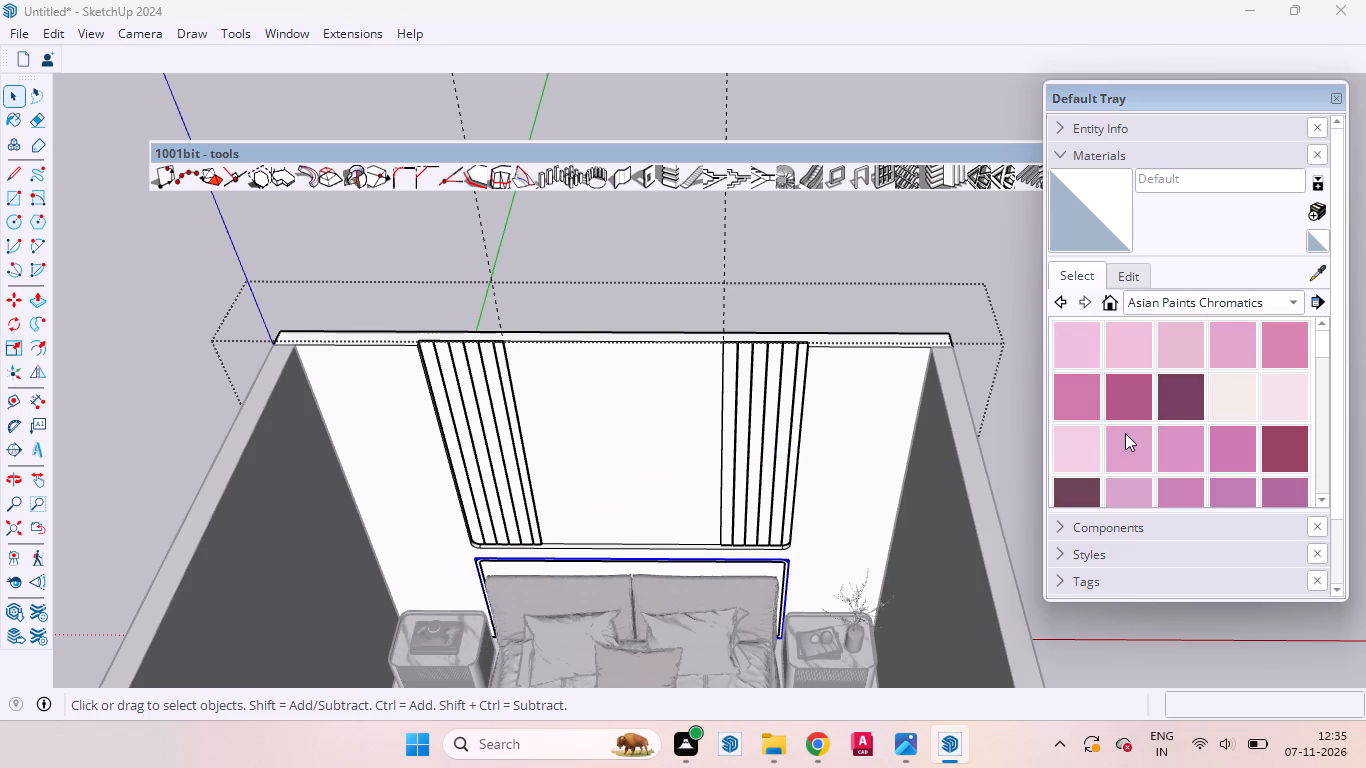
Examine the bed wall with its louvred panels and the bed from several angles, and browse the Asian Paints Chromatics swatches.
scroll(593, 357, "down", 2)
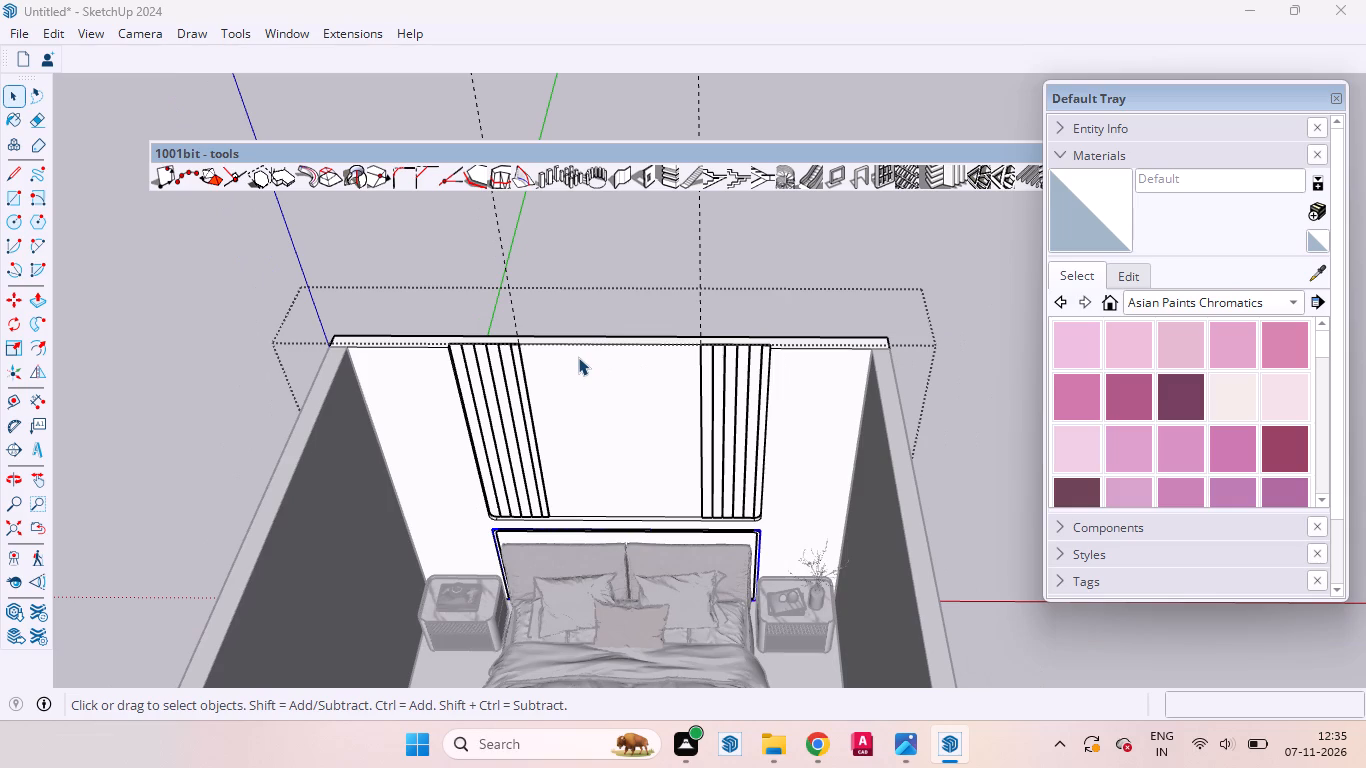
middle_click_drag(583, 386, 632, 497)
scroll(556, 381, "down", 3)
middle_click_drag(569, 437, 540, 420)
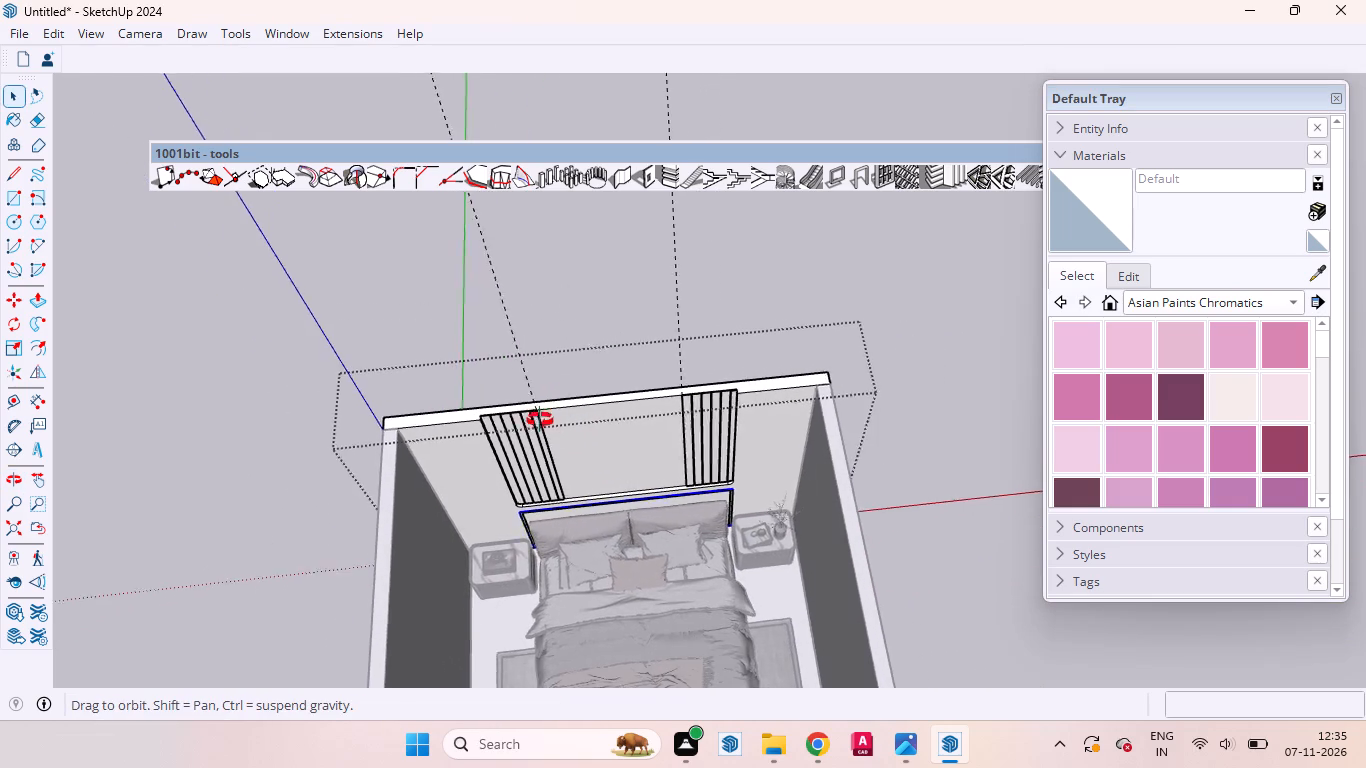
middle_click_drag(540, 420, 498, 312)
scroll(579, 452, "up", 4)
scroll(660, 353, "down", 4)
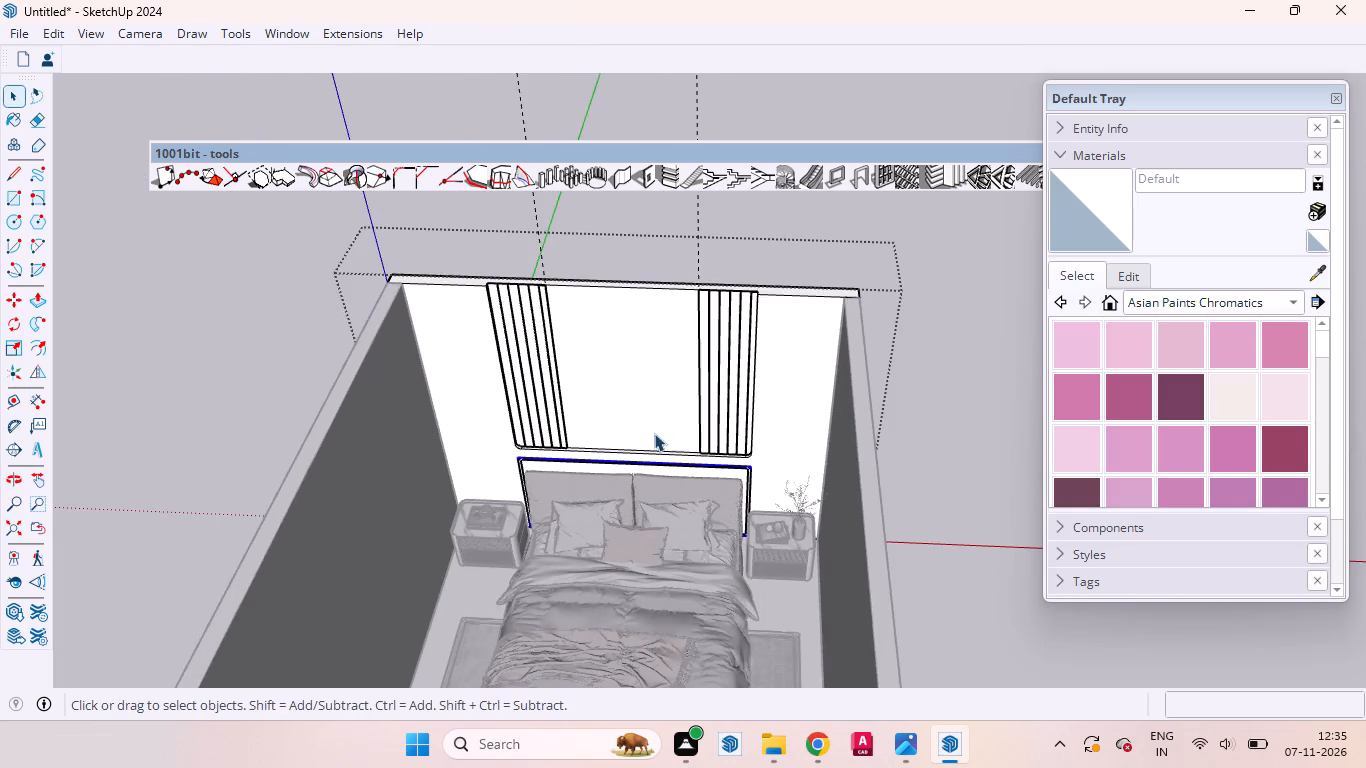
middle_click_drag(657, 429, 689, 336)
scroll(613, 322, "up", 4)
scroll(669, 405, "down", 3)
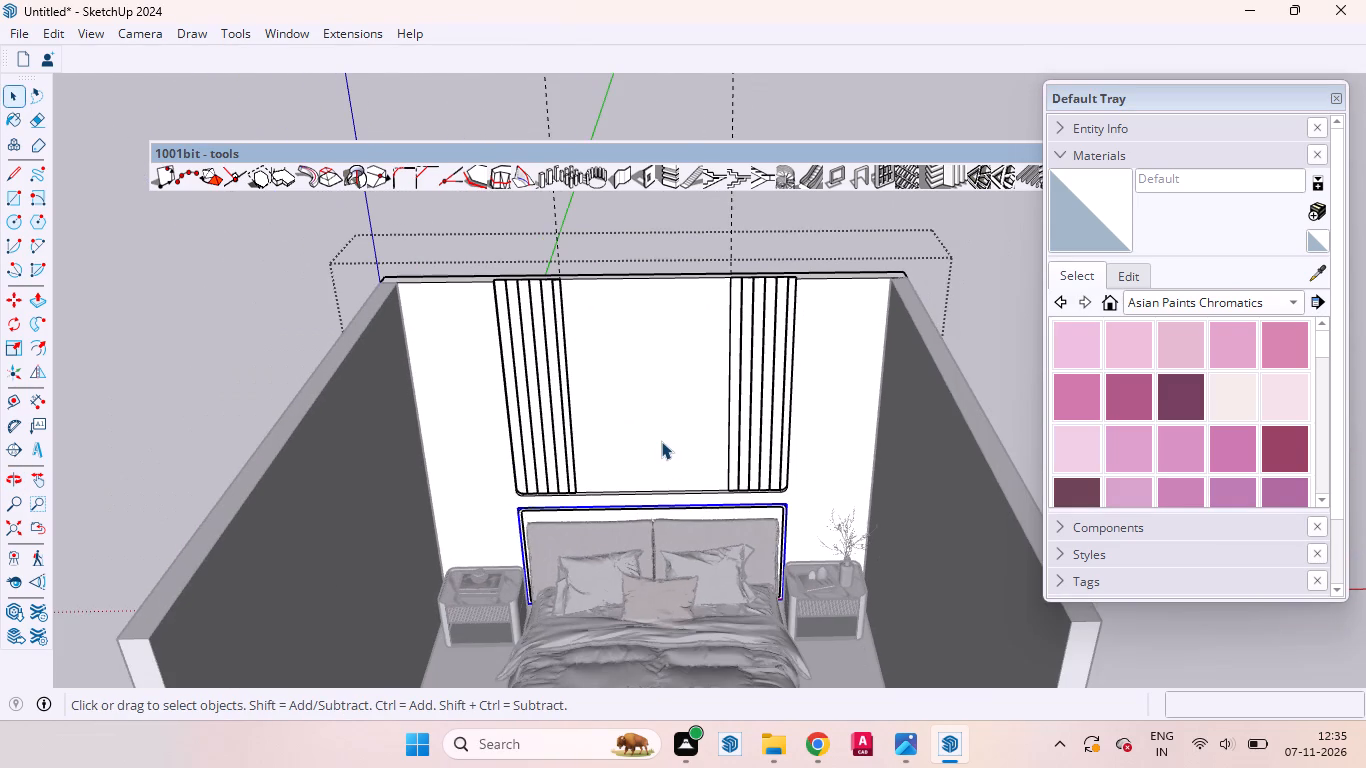
middle_click_drag(746, 511, 765, 596)
scroll(657, 545, "down", 3)
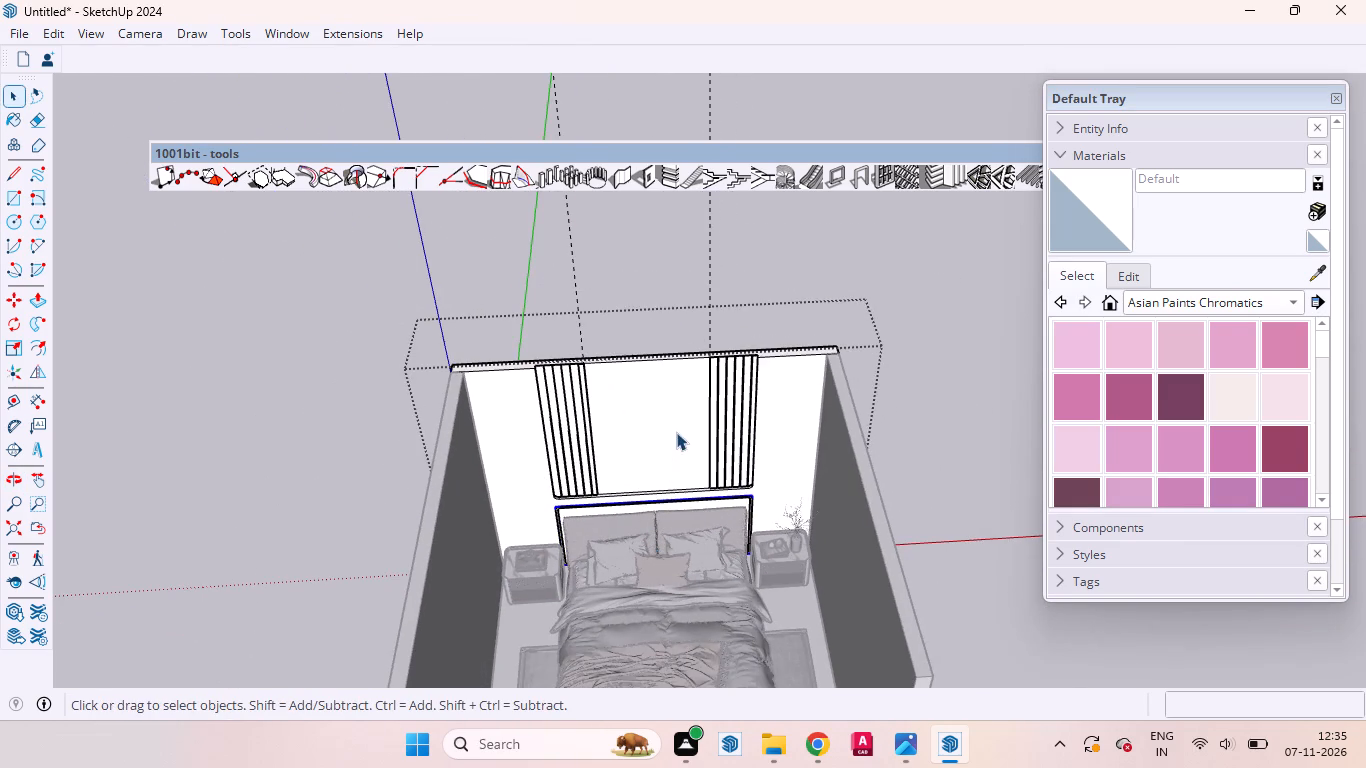
scroll(676, 431, "up", 3)
middle_click_drag(702, 433, 669, 350)
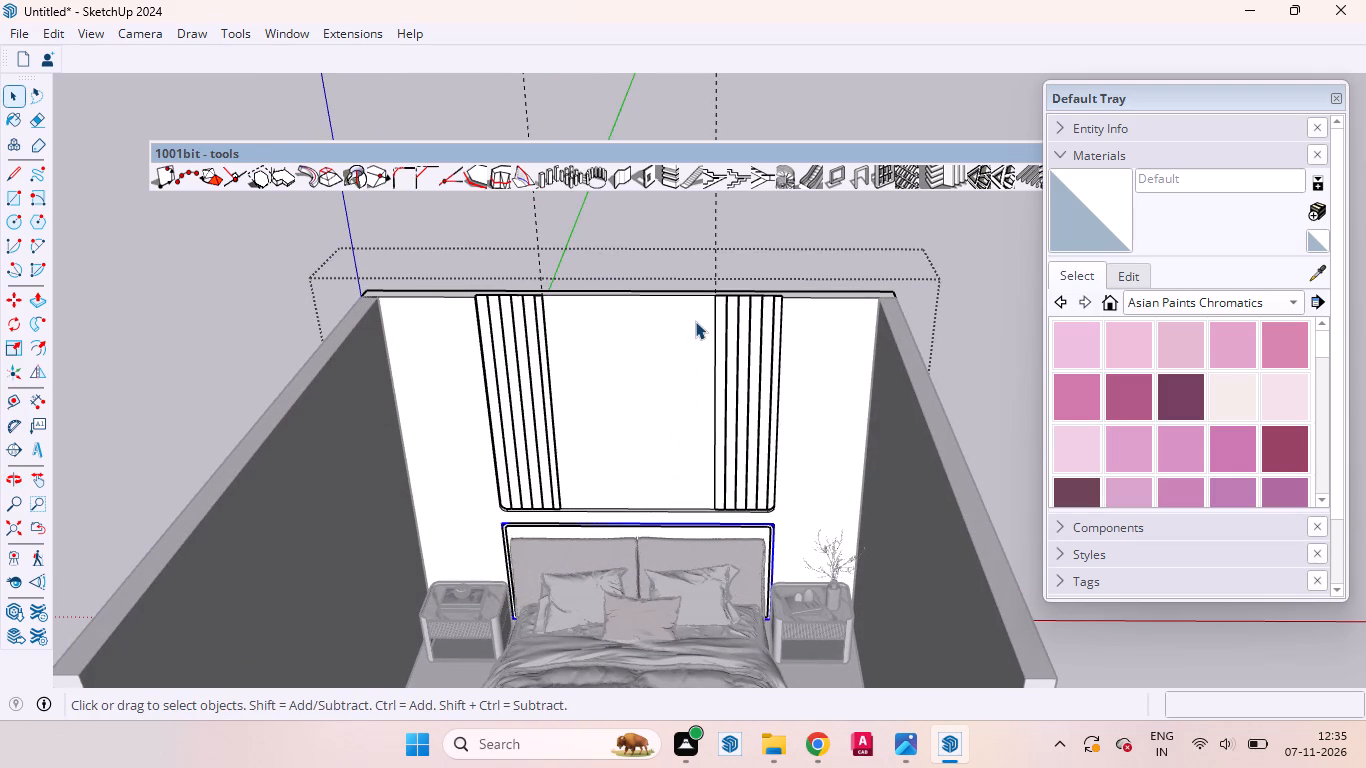
middle_click_drag(662, 394, 706, 329)
middle_click_drag(708, 355, 677, 493)
scroll(670, 481, "down", 7)
scroll(675, 383, "up", 5)
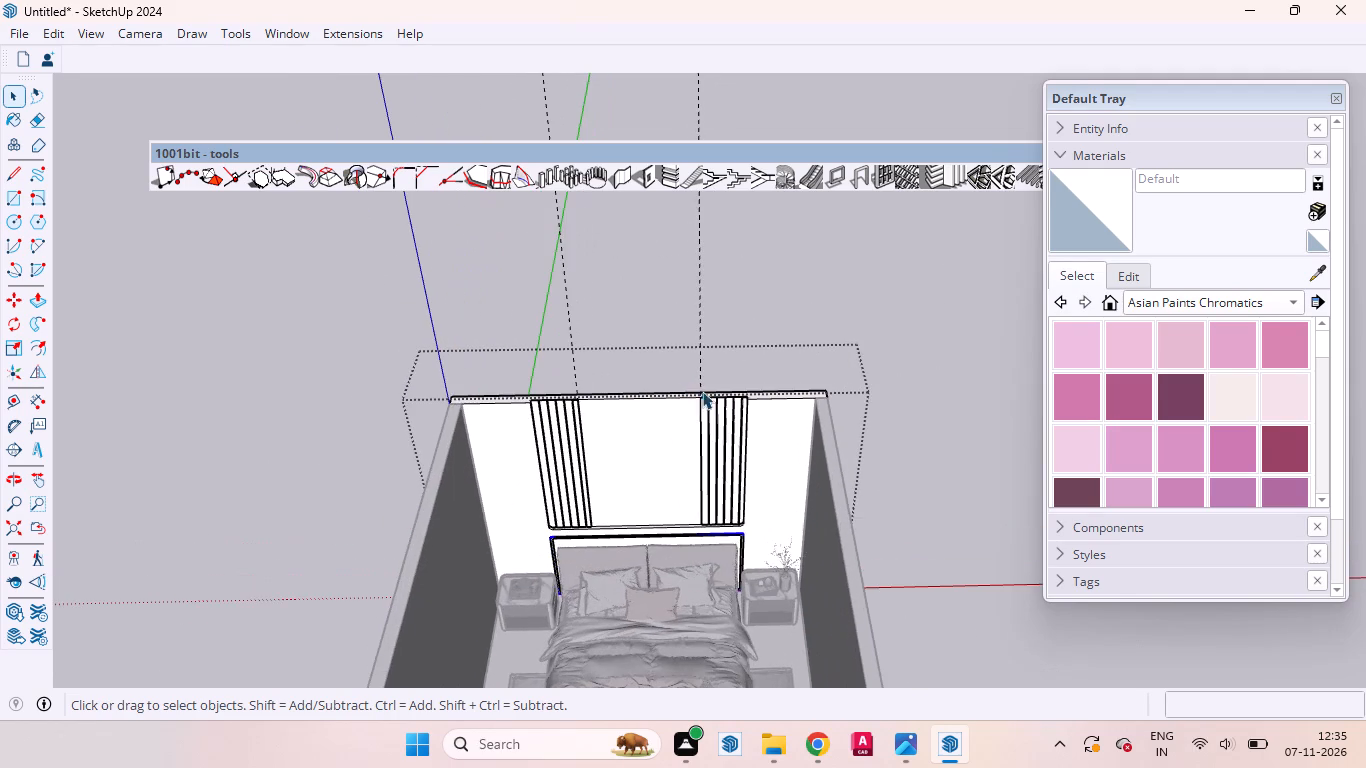
middle_click_drag(702, 397, 709, 370)
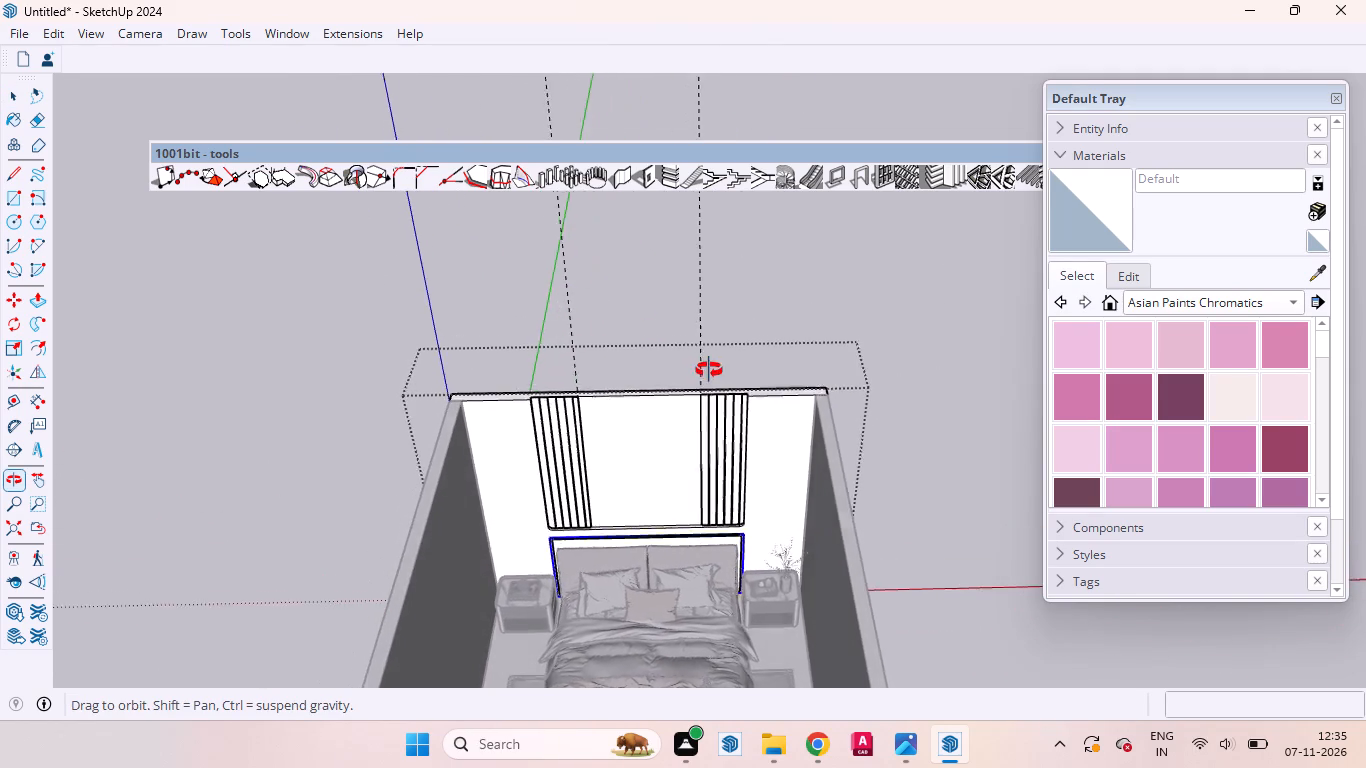
middle_click_drag(709, 370, 696, 322)
scroll(695, 323, "down", 3)
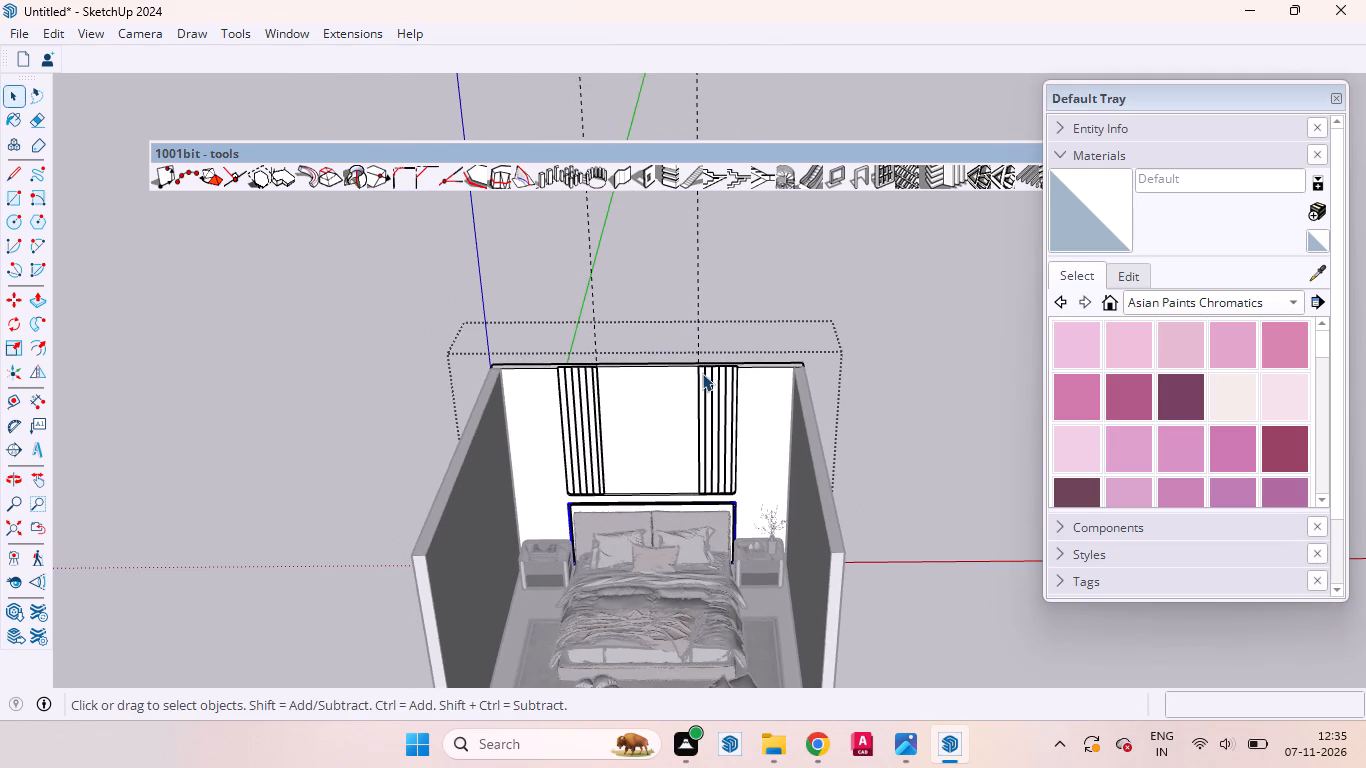
middle_click_drag(701, 373, 693, 323)
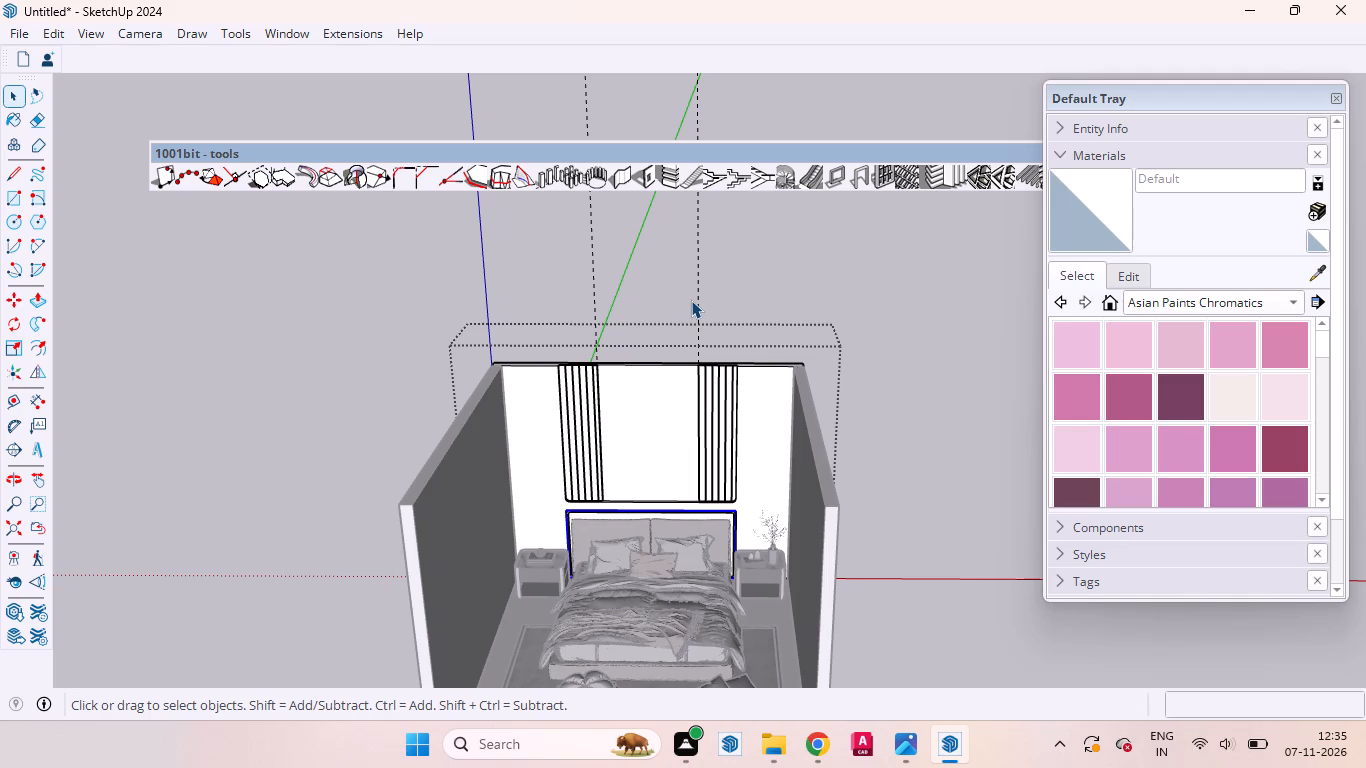
middle_click_drag(684, 349, 612, 405)
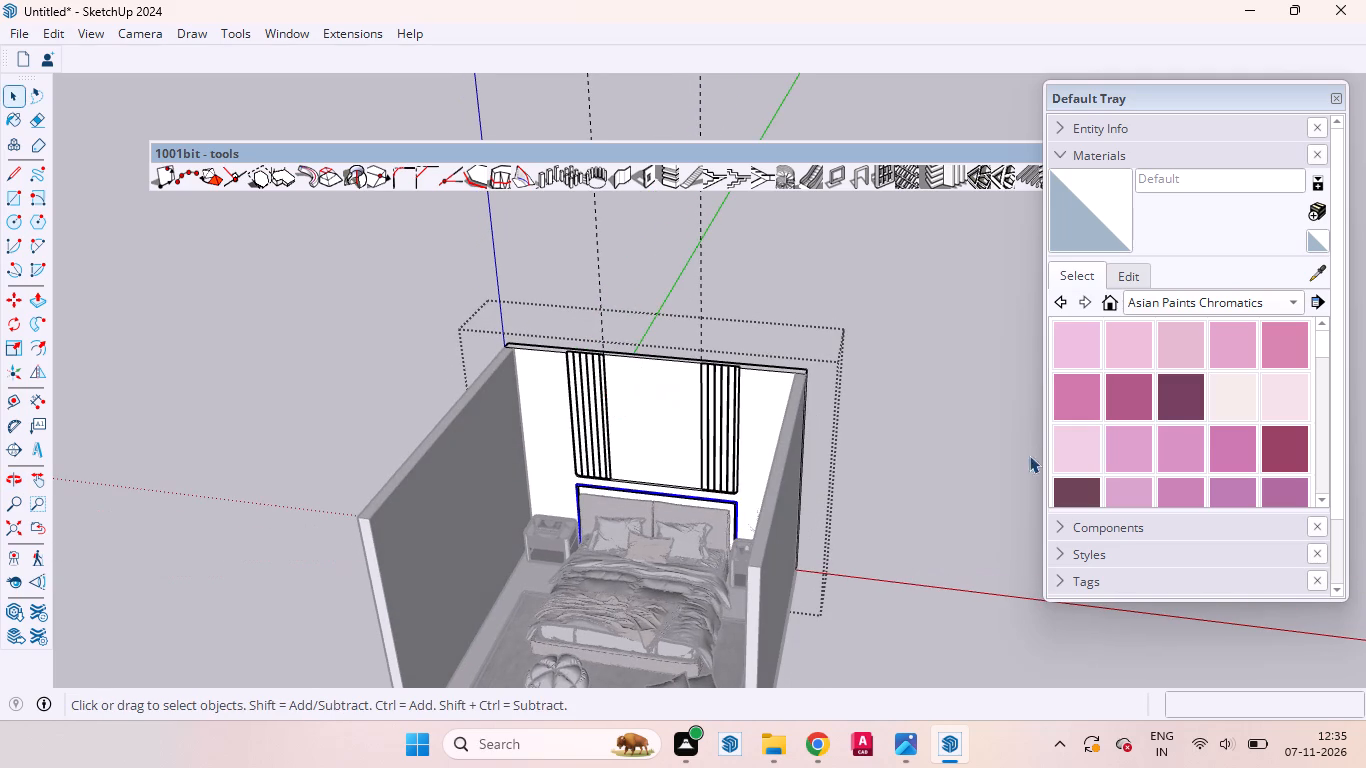
scroll(1261, 452, "down", 13)
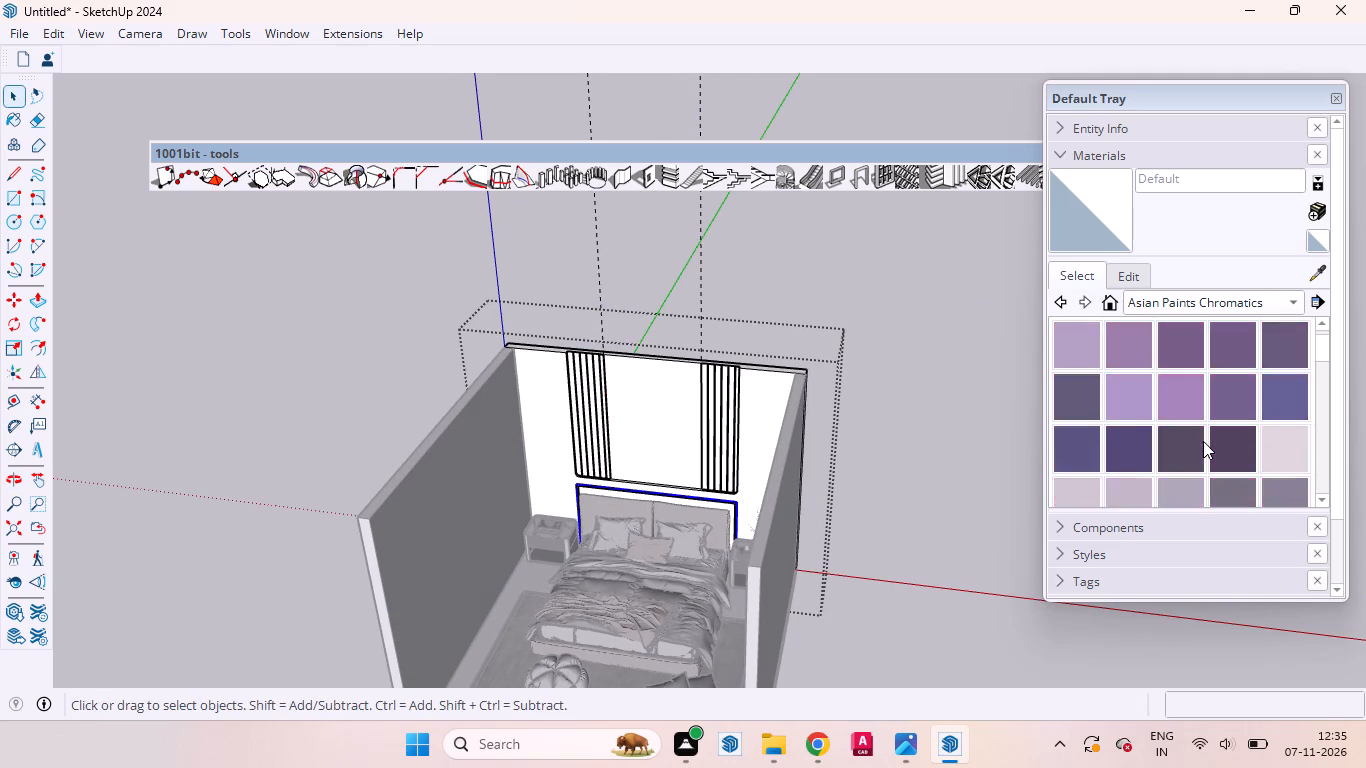
scroll(1203, 441, "down", 19)
scroll(1197, 445, "down", 4)
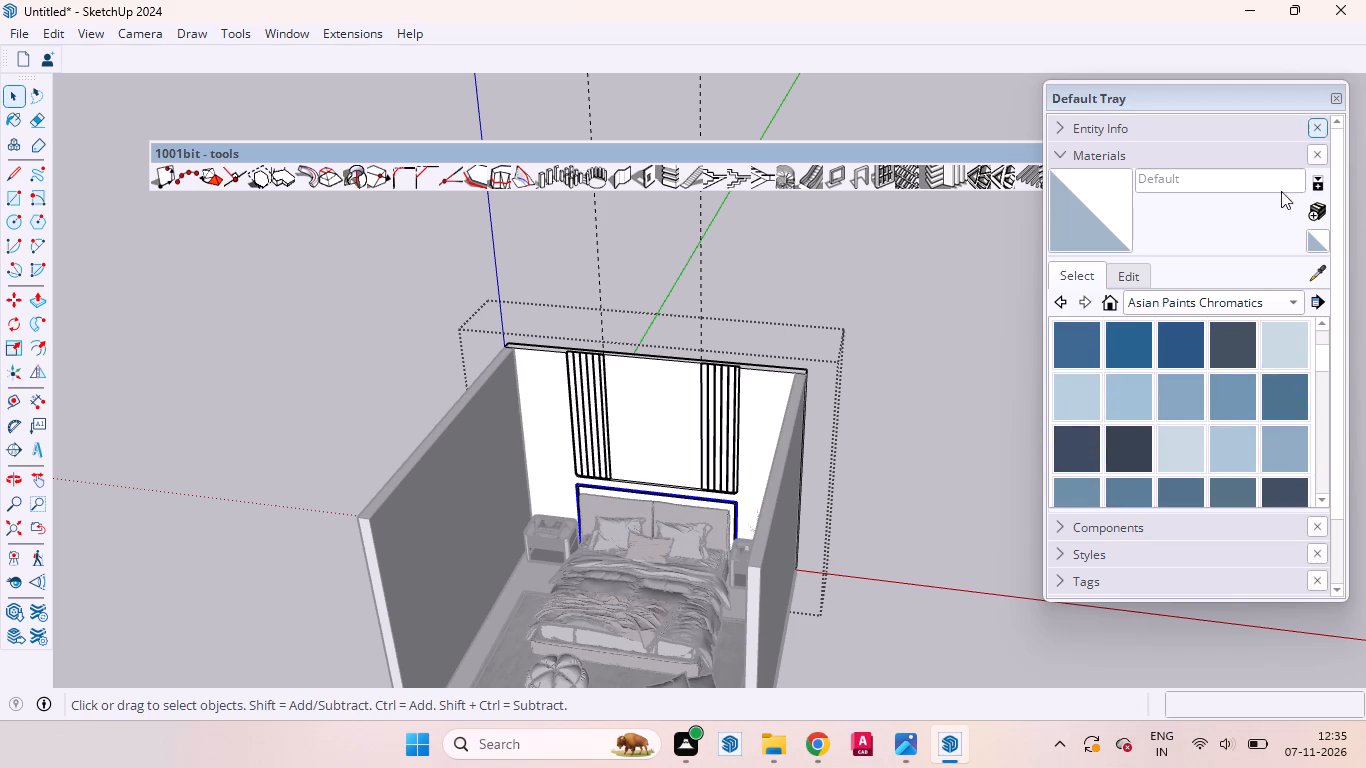
Start a new material and look through the Downloads images for a texture, leaving without choosing one.
left_click(1319, 208)
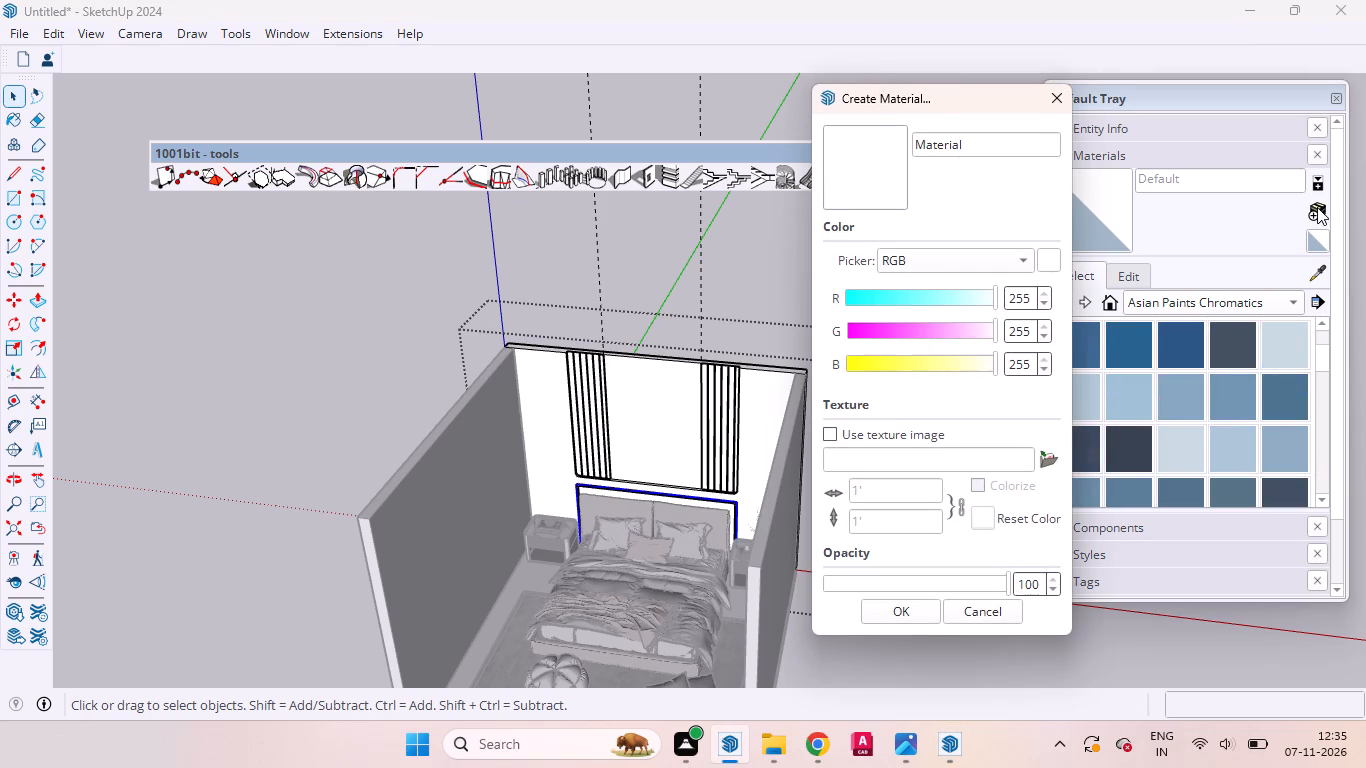
left_click(1044, 461)
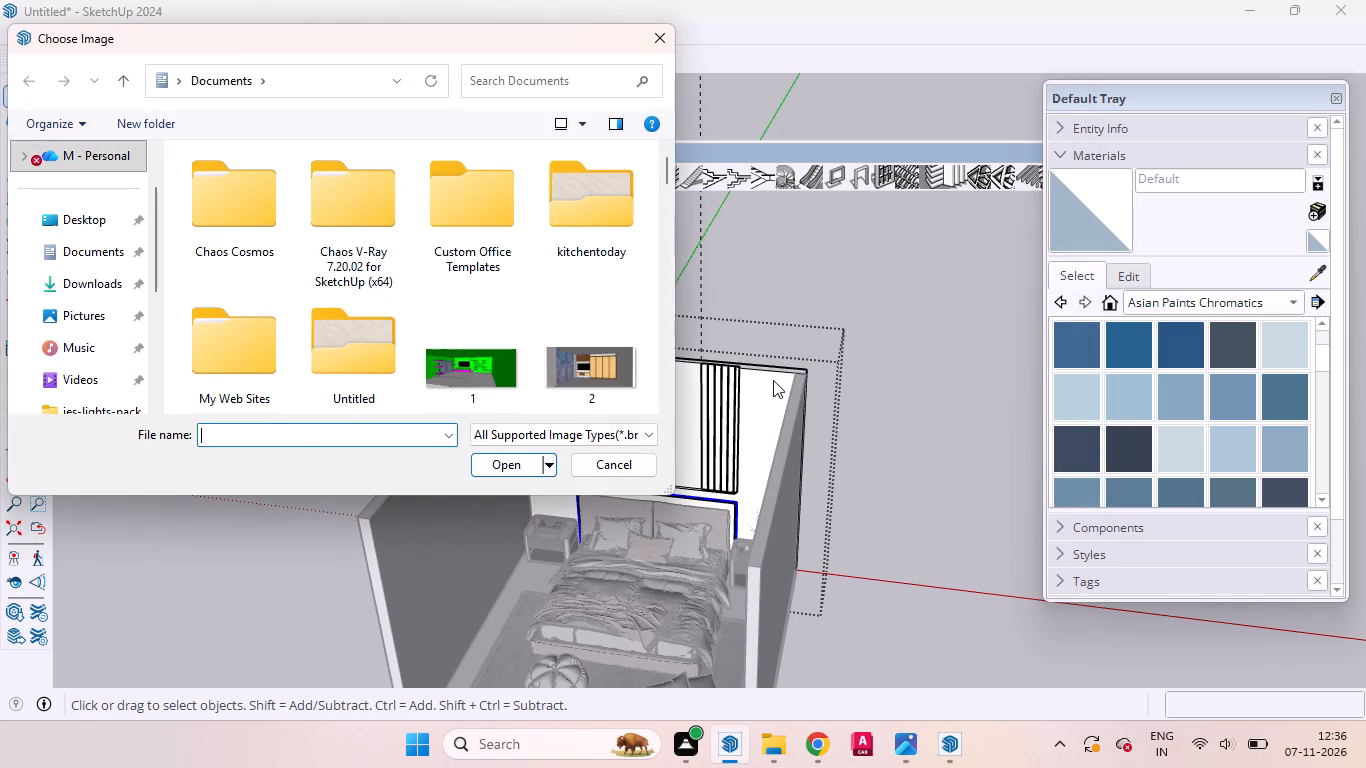
left_click(108, 286)
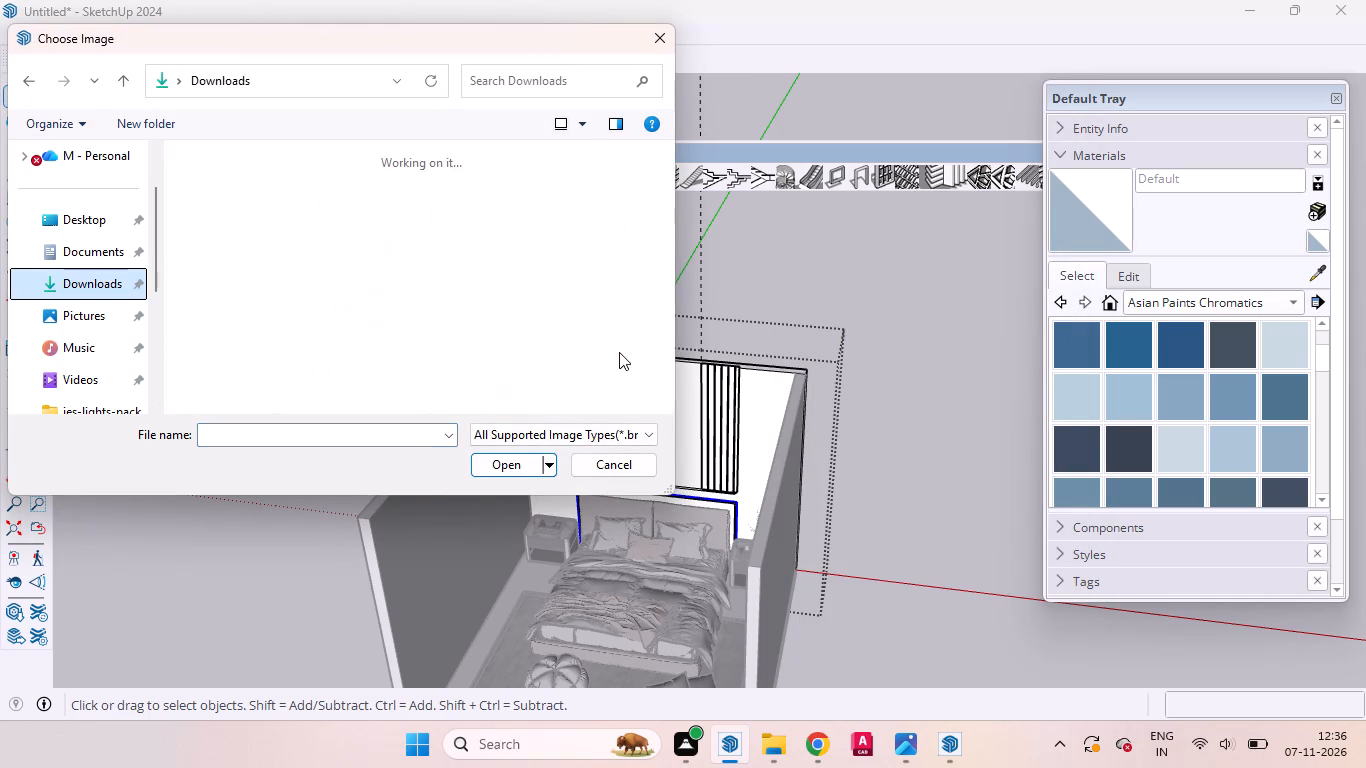
scroll(491, 335, "down", 8)
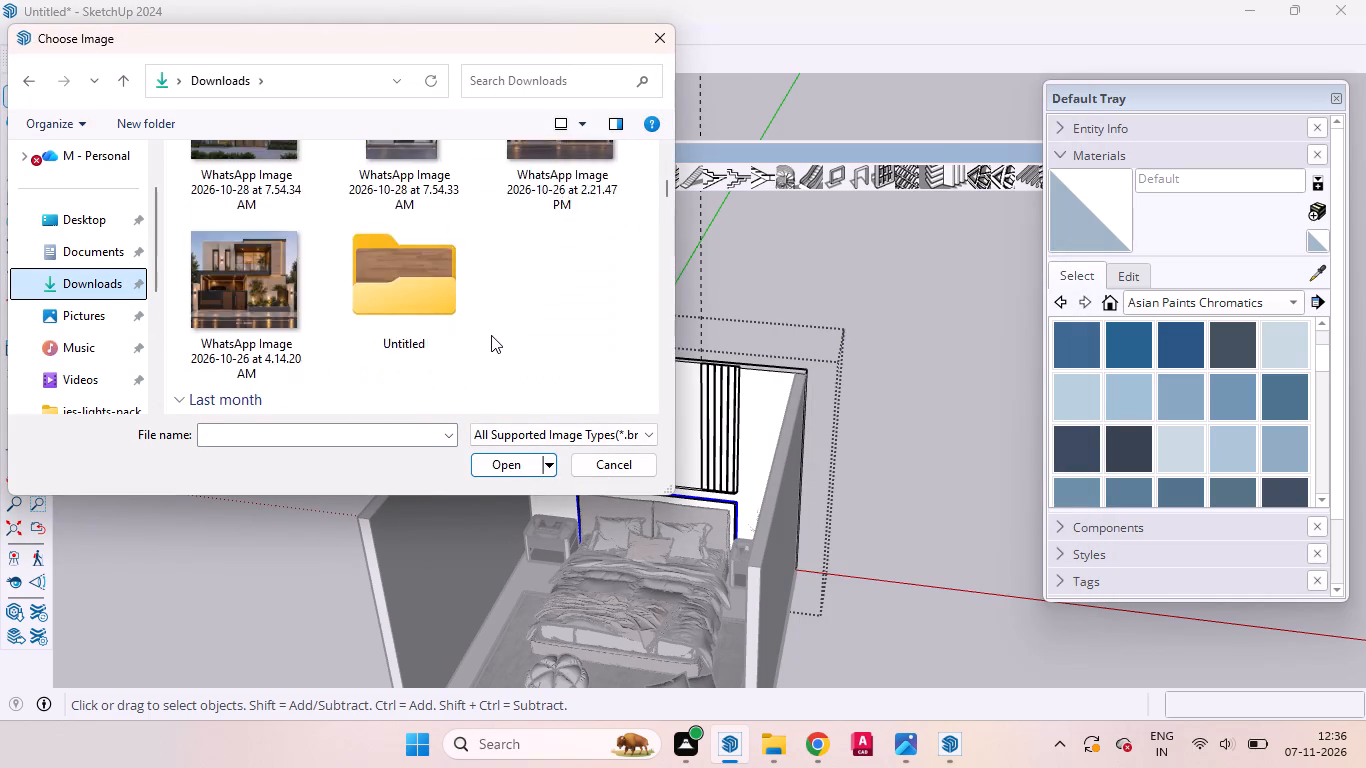
scroll(491, 335, "down", 9)
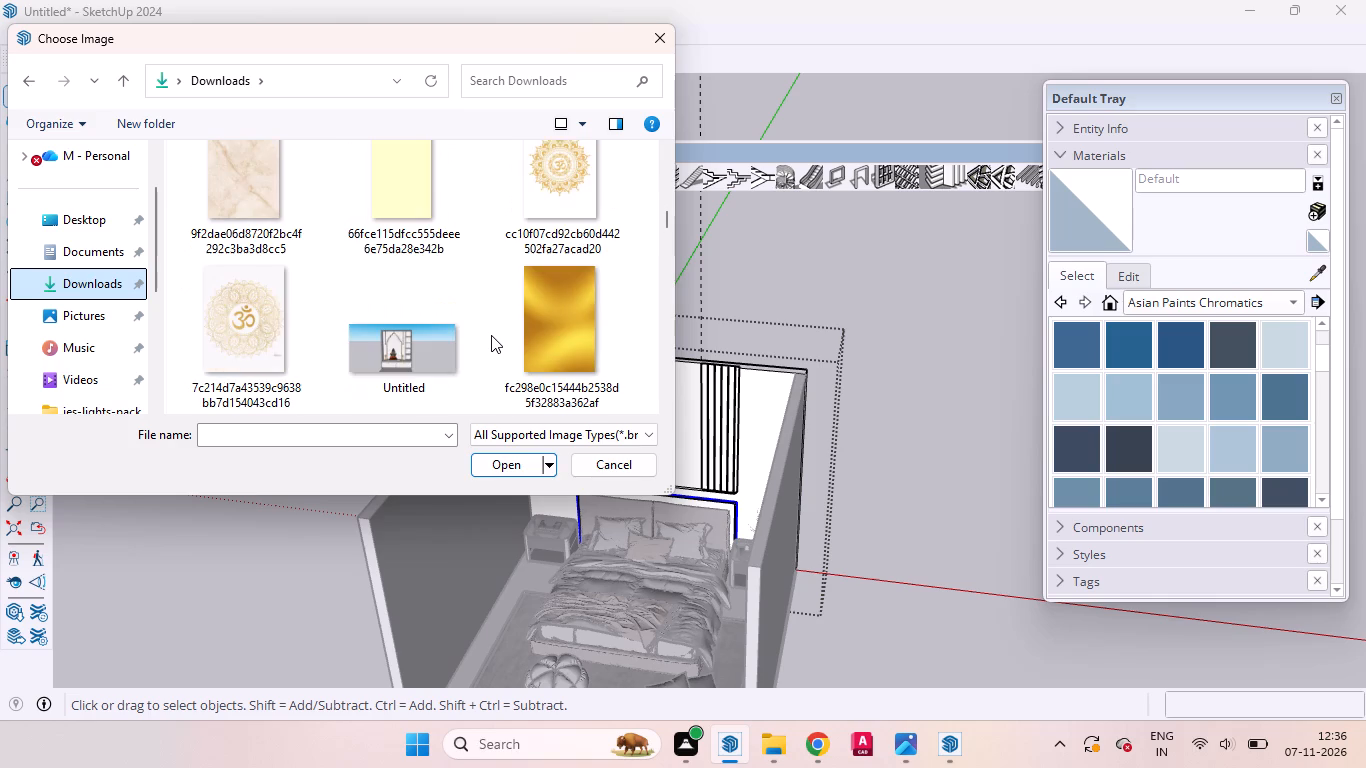
scroll(491, 336, "up", 3)
scroll(491, 337, "down", 10)
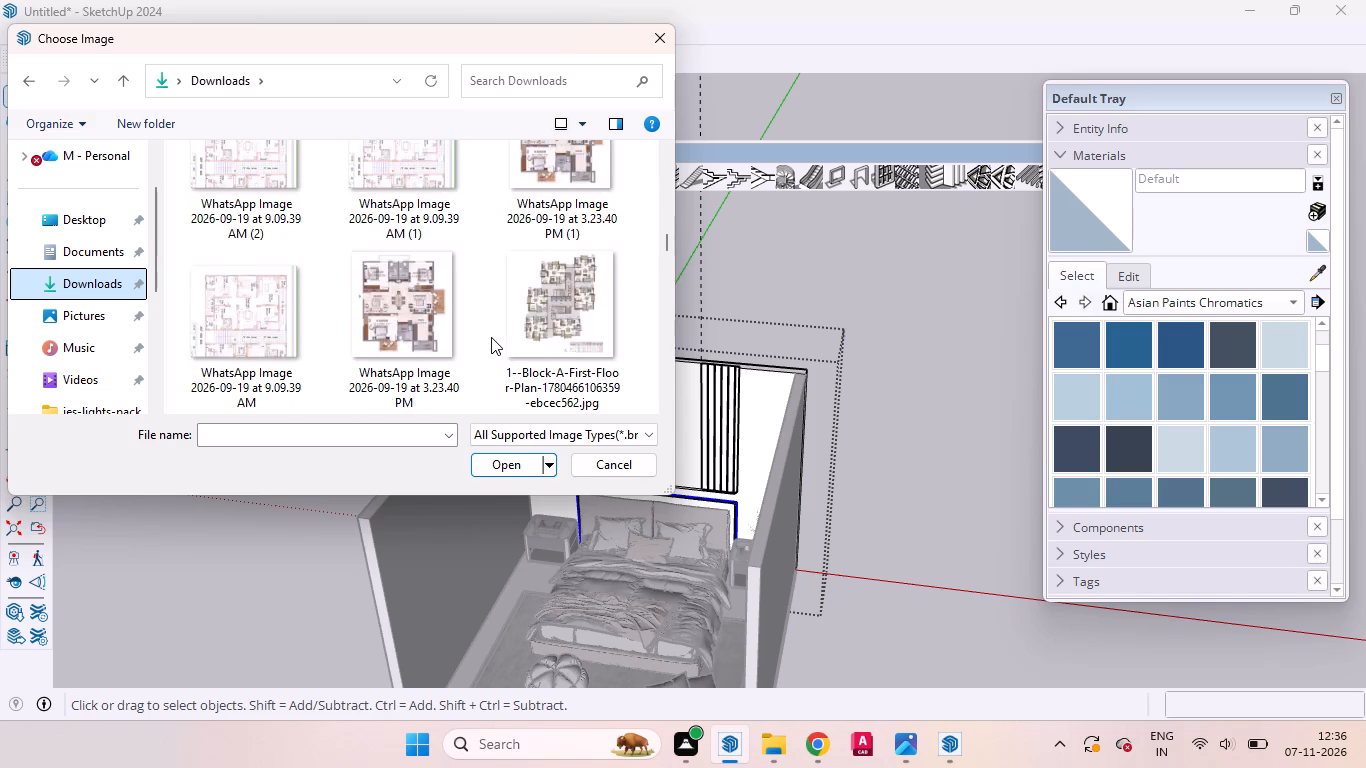
scroll(491, 337, "down", 3)
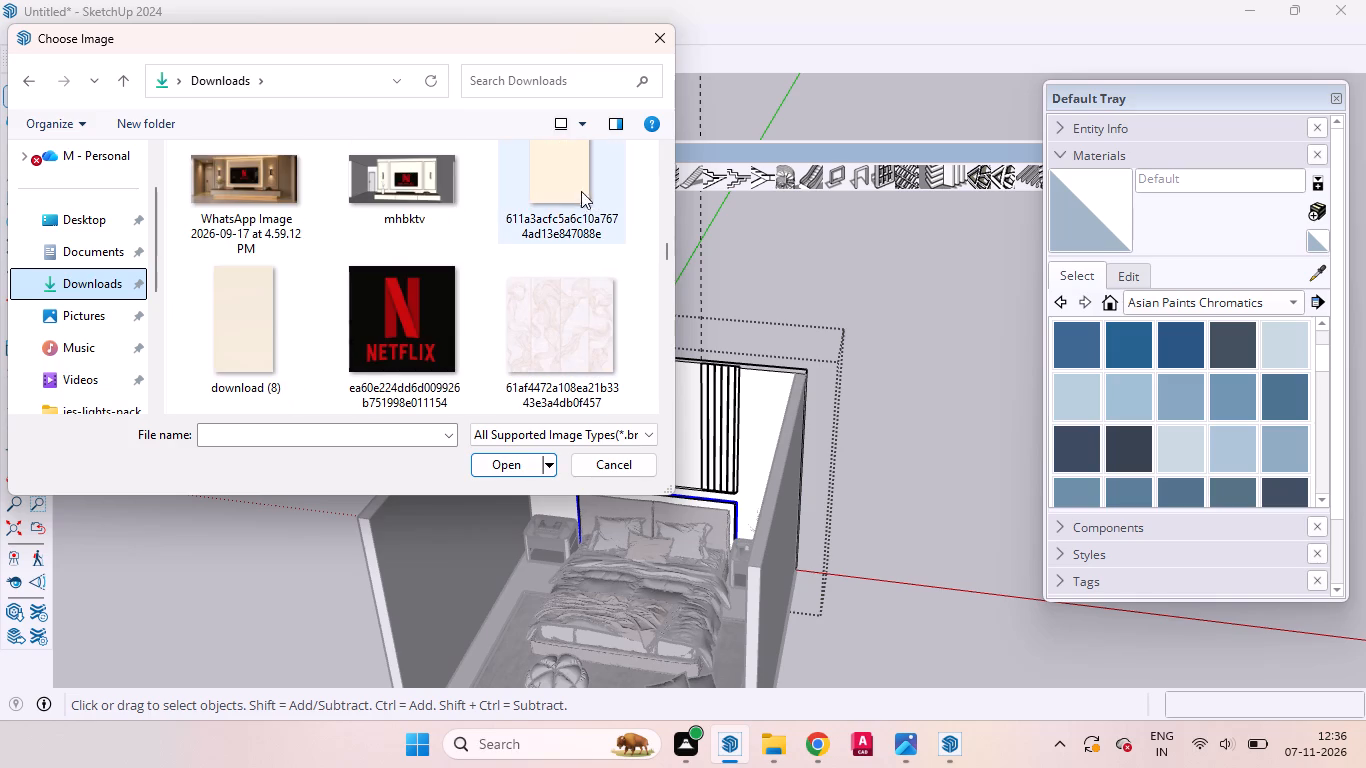
scroll(506, 294, "down", 3)
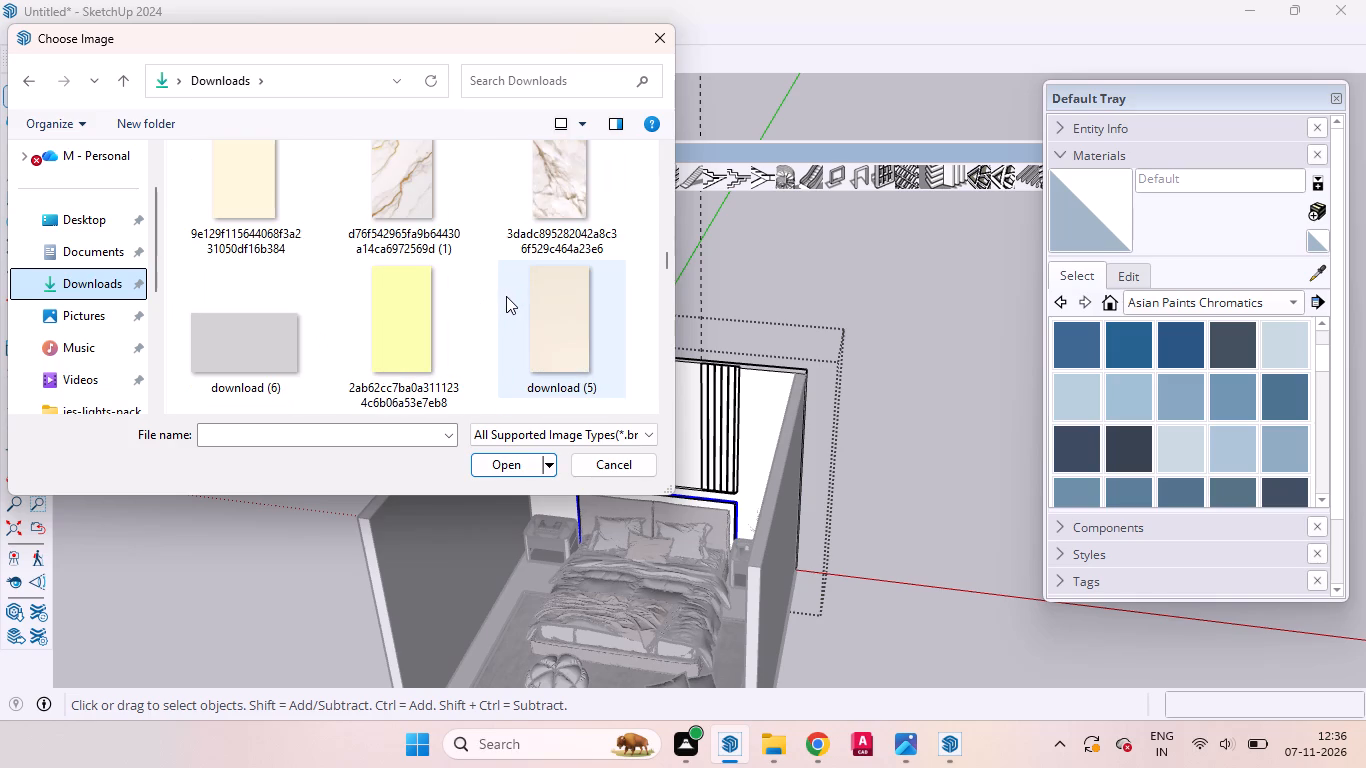
scroll(506, 296, "down", 2)
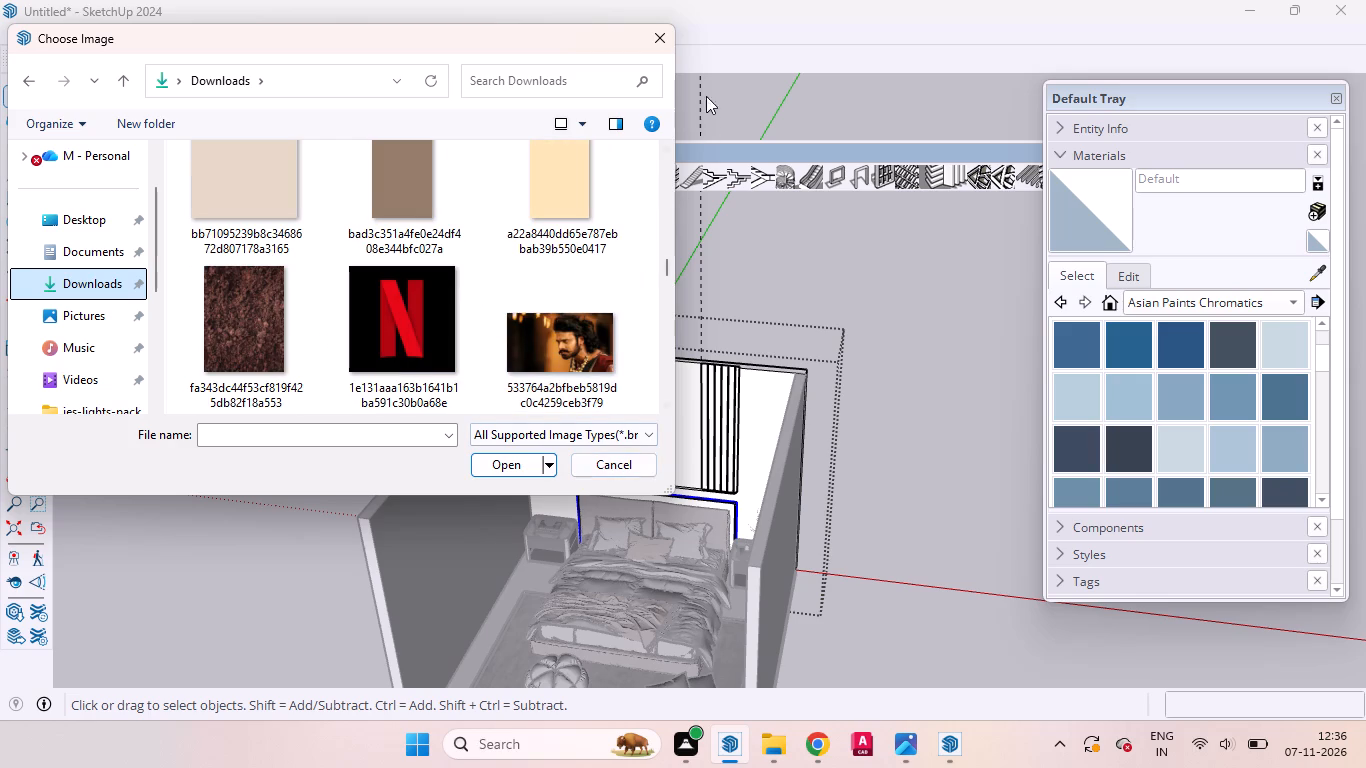
scroll(440, 305, "down", 12)
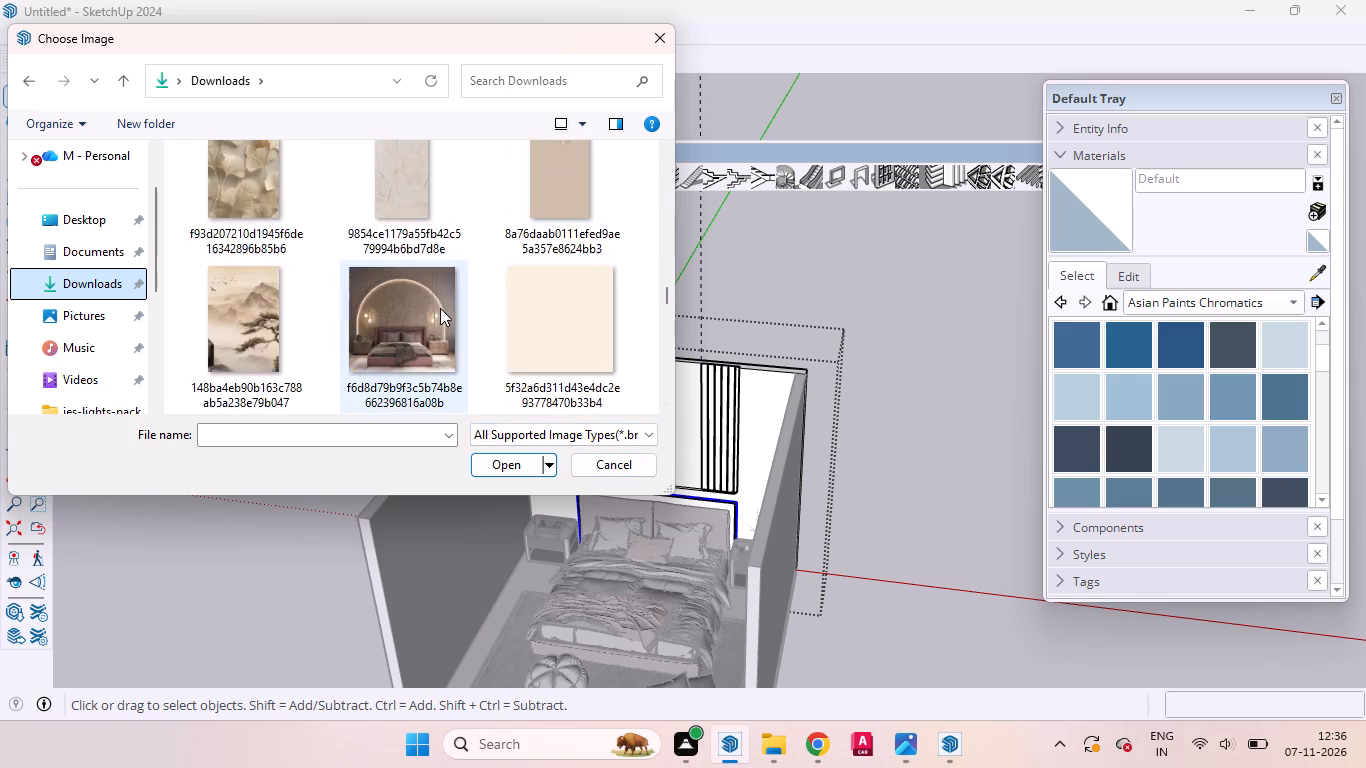
scroll(440, 308, "down", 6)
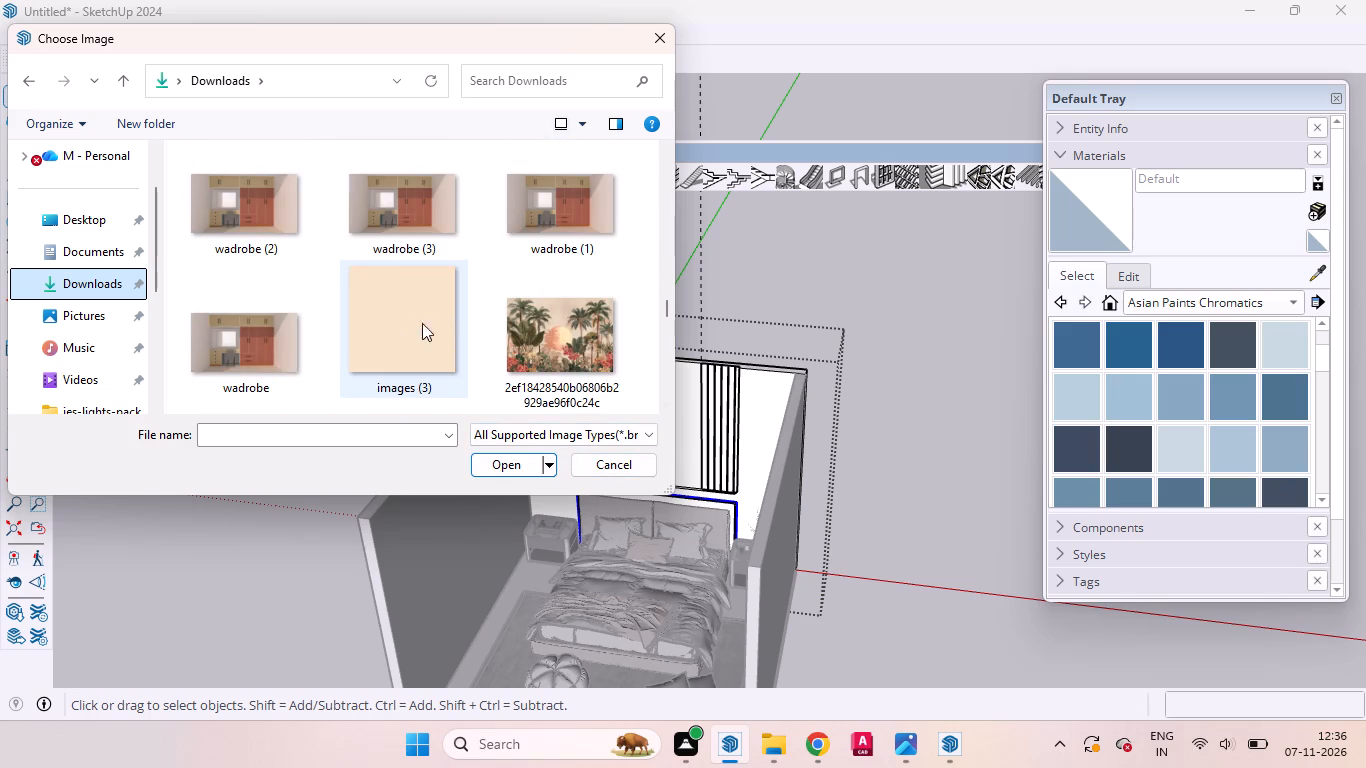
left_click(652, 39)
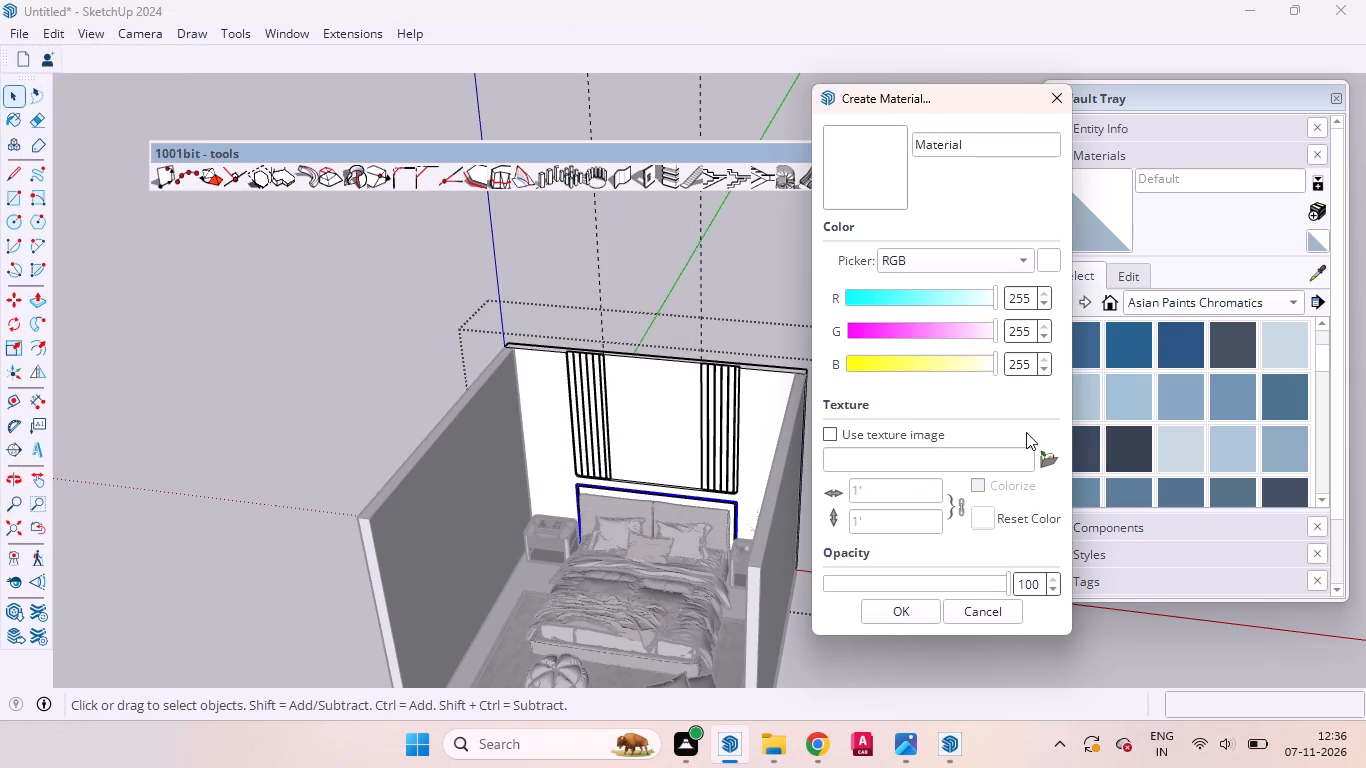
Create the plain white material with RGB 255, 255, 255, opacity 100 and no texture image.
left_click(919, 613)
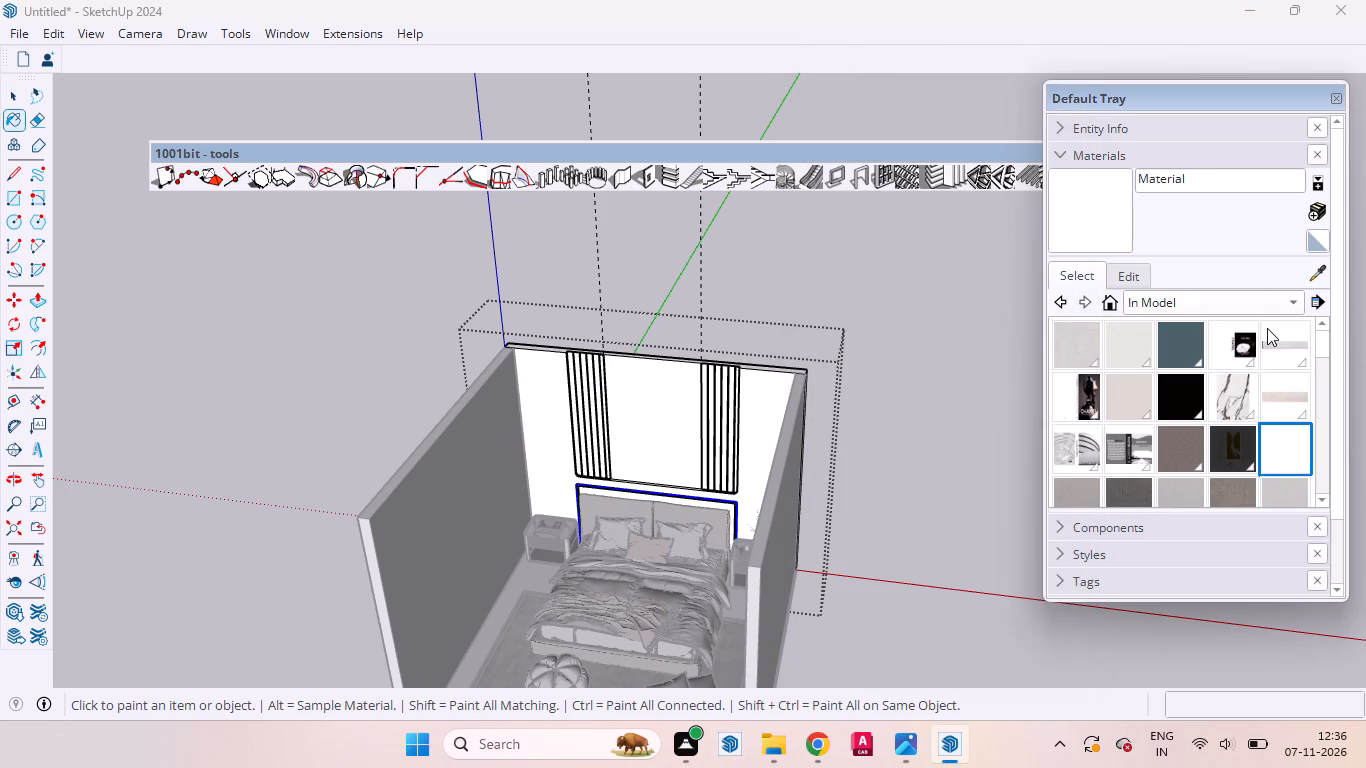
Show the Asian Paints Chromatics collection again and enlarge the swatch area to show more colour rows.
left_click(1295, 305)
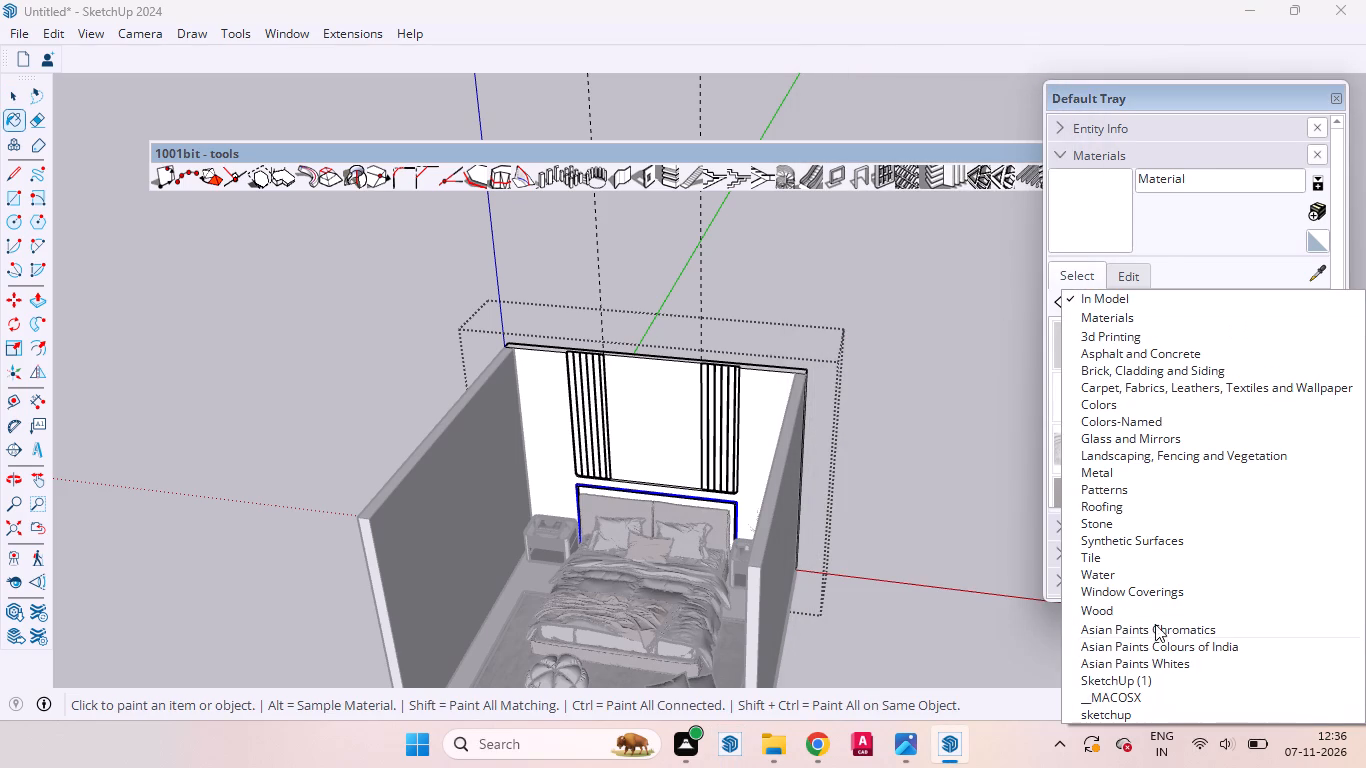
left_click(1155, 620)
left_click(1289, 306)
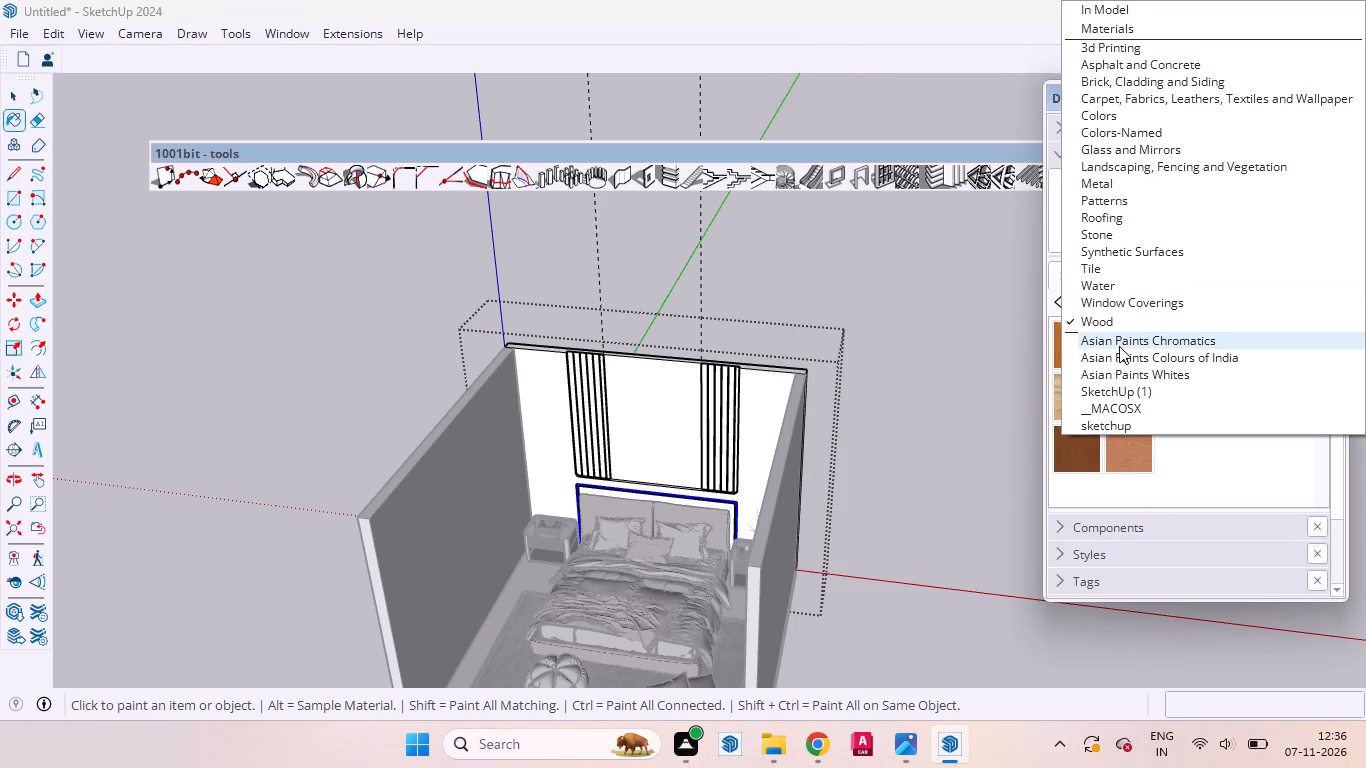
left_click(1119, 346)
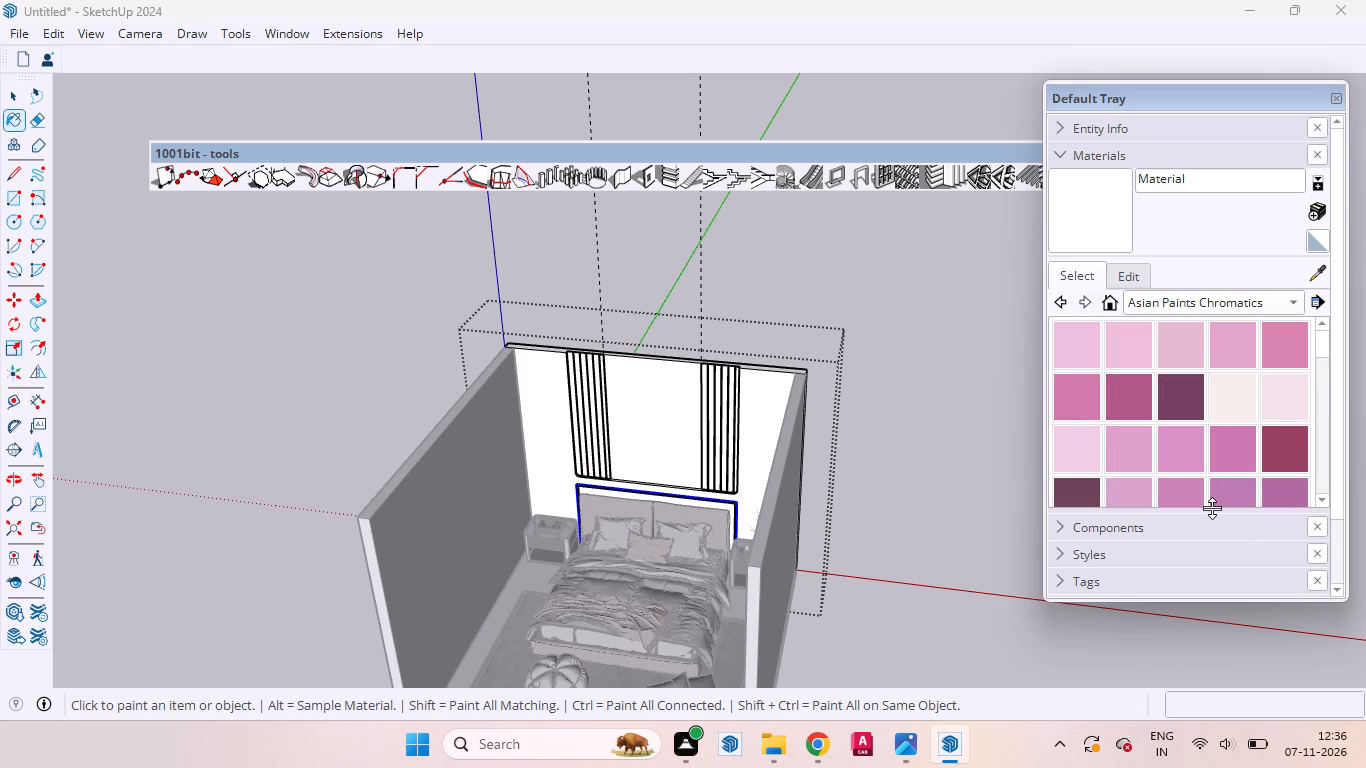
left_click_drag(1212, 508, 1215, 611)
scroll(1175, 427, "down", 6)
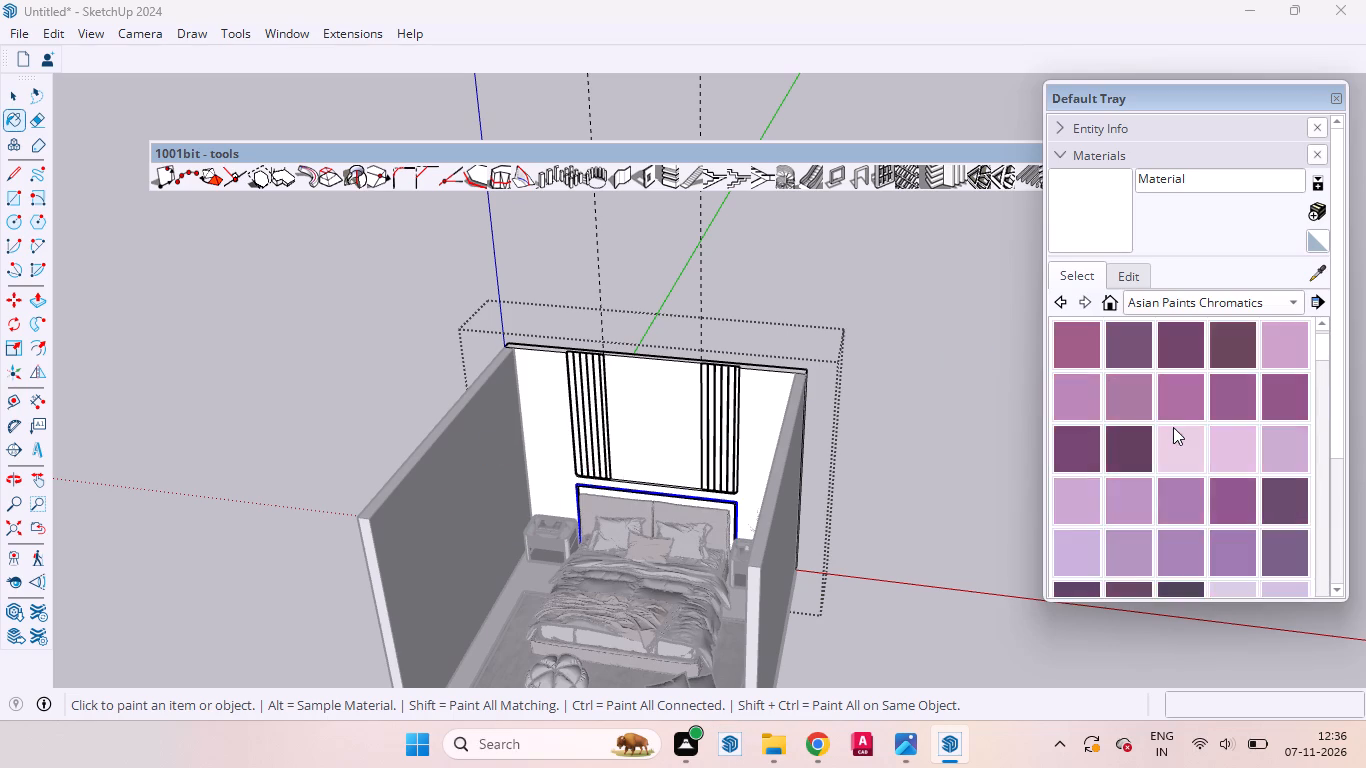
Look through the Asian Paints Chromatics shades and pick the cream colour 0898 AP 7834 GOLD GLEAM.
scroll(1173, 427, "down", 19)
scroll(1168, 464, "up", 1)
scroll(1168, 464, "down", 1)
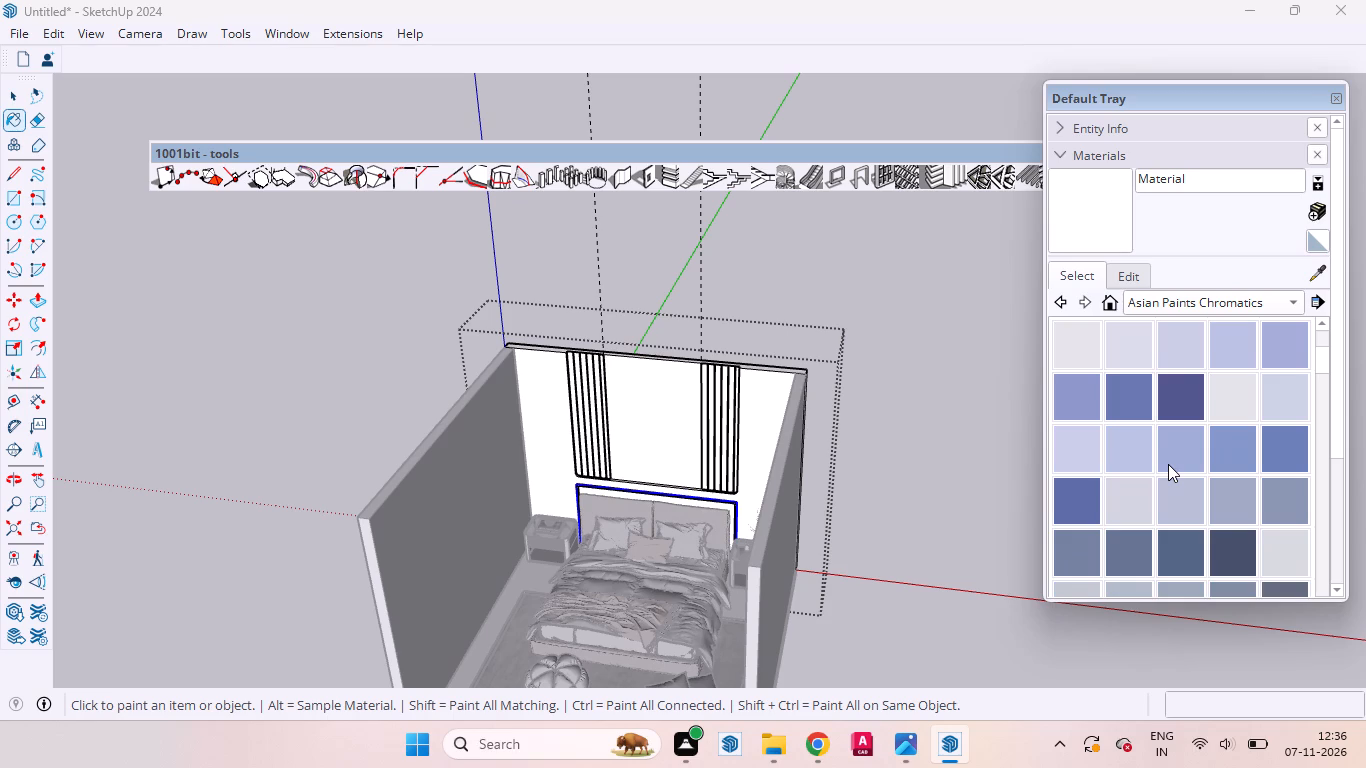
scroll(1168, 464, "down", 1)
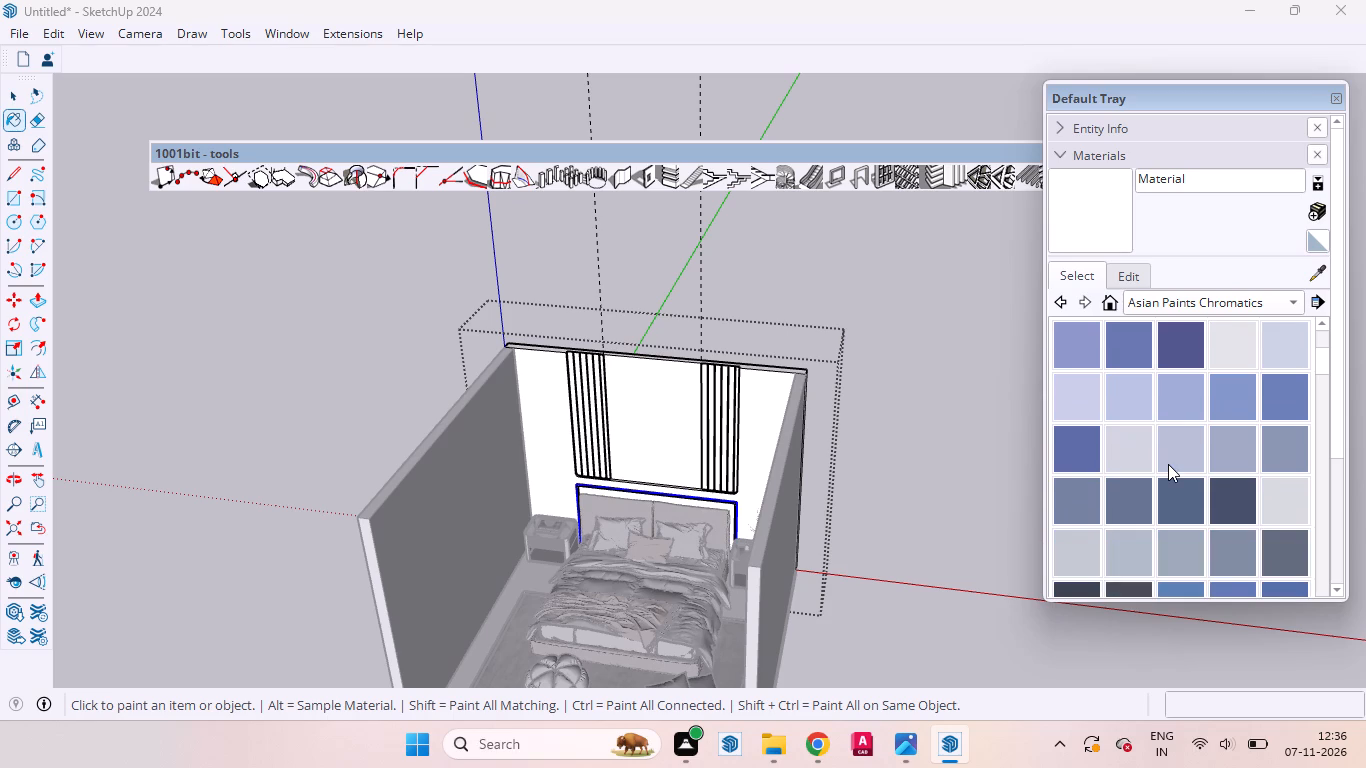
scroll(1168, 464, "down", 11)
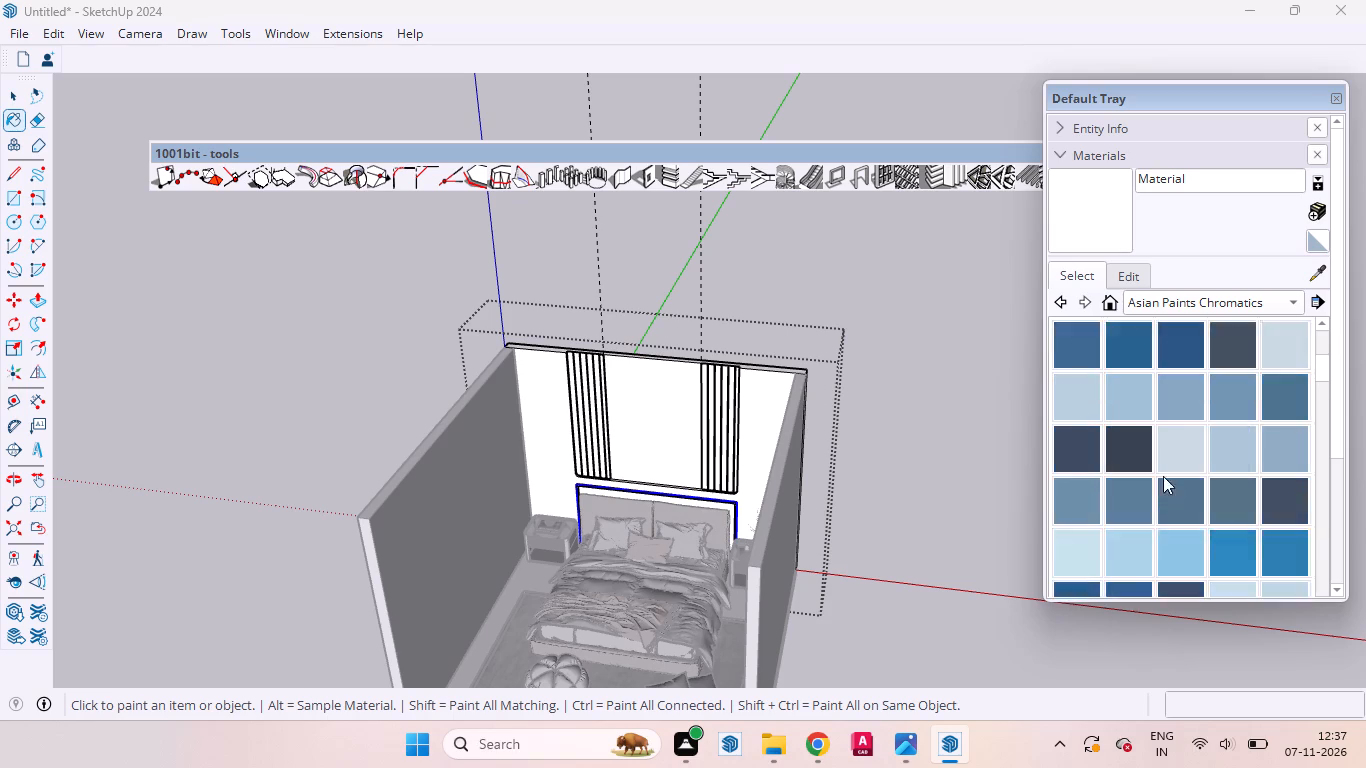
scroll(1163, 476, "down", 3)
scroll(1162, 478, "up", 1)
scroll(1162, 479, "down", 20)
scroll(1162, 479, "down", 13)
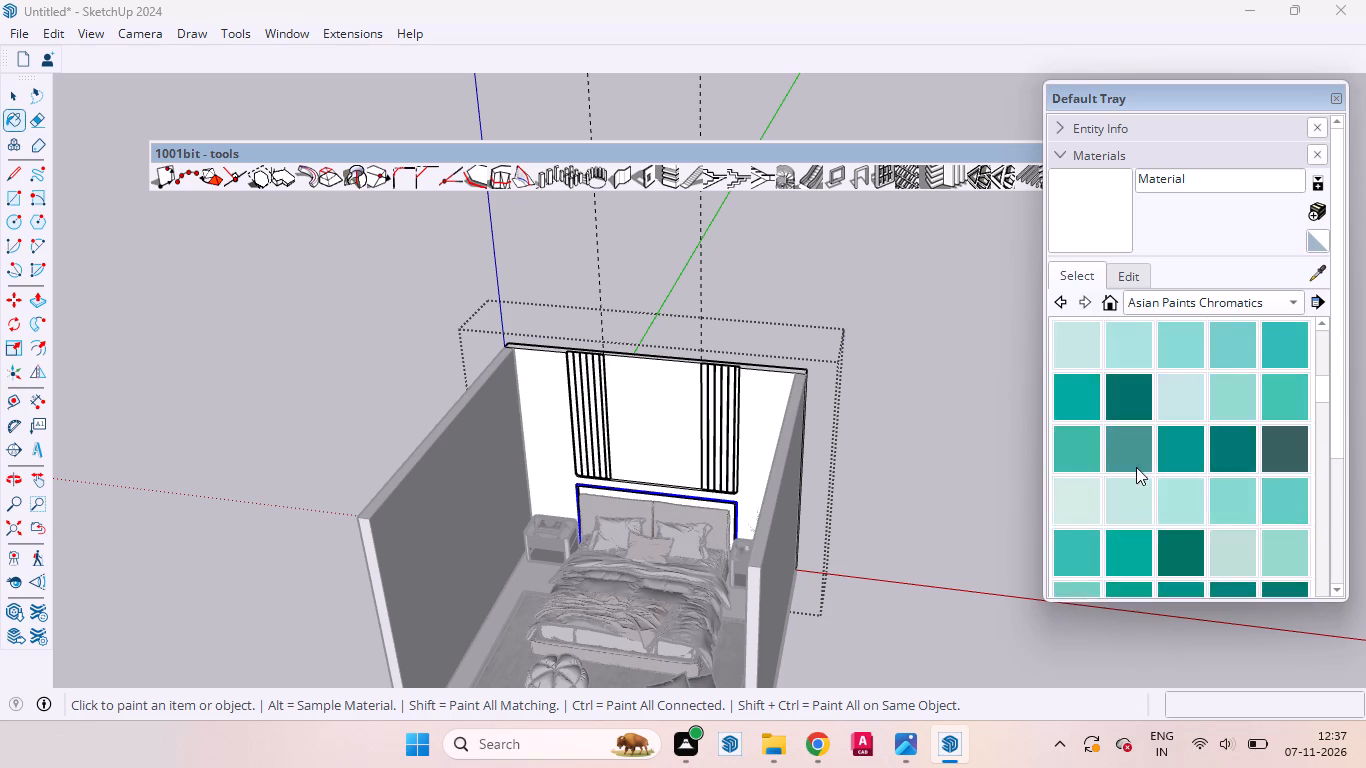
scroll(1136, 467, "down", 16)
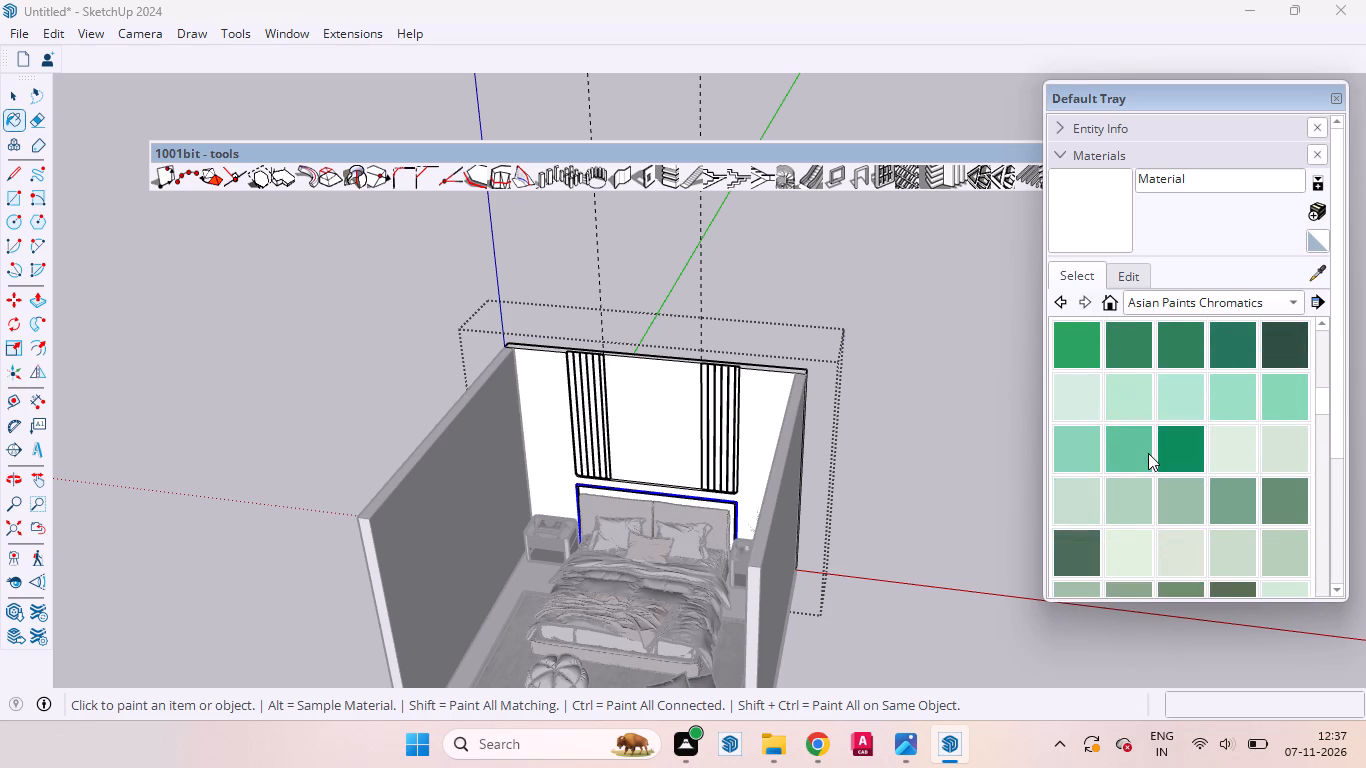
scroll(1148, 453, "down", 10)
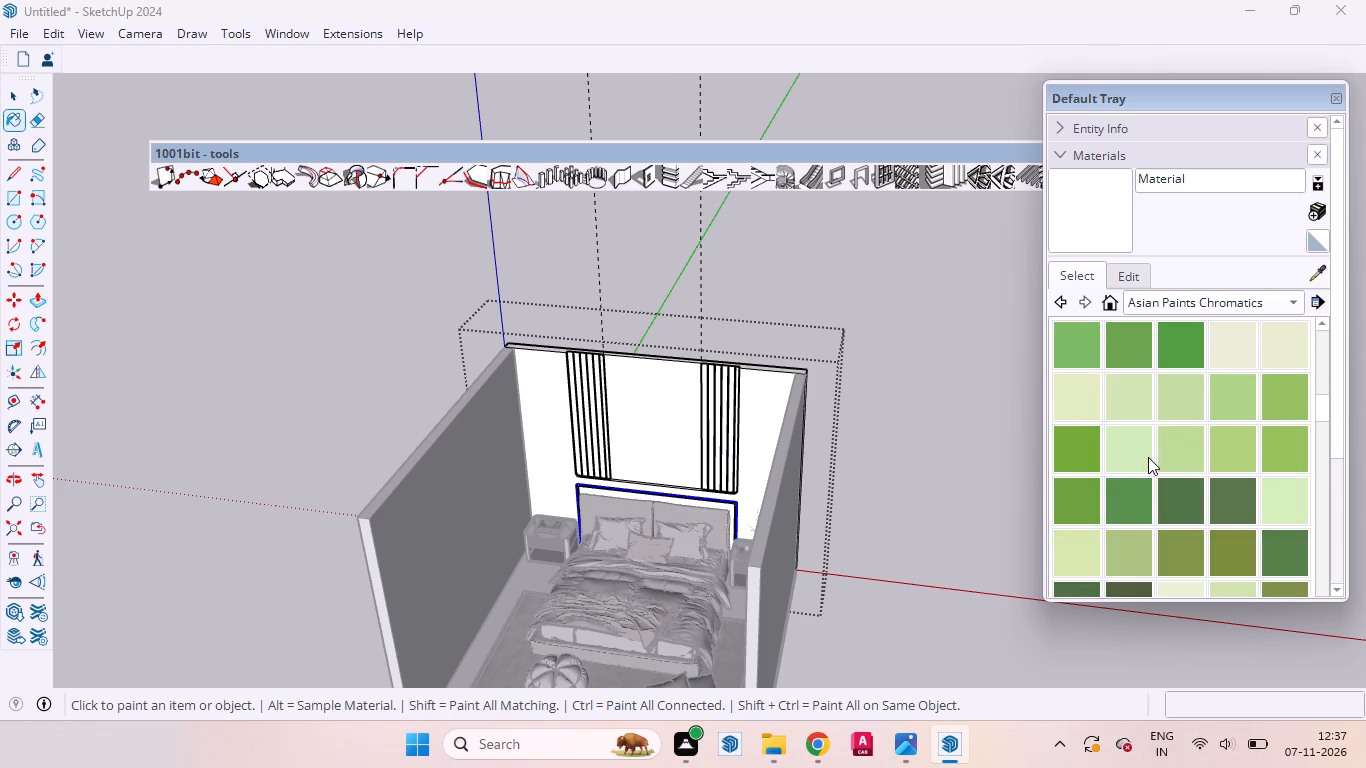
scroll(1148, 457, "down", 7)
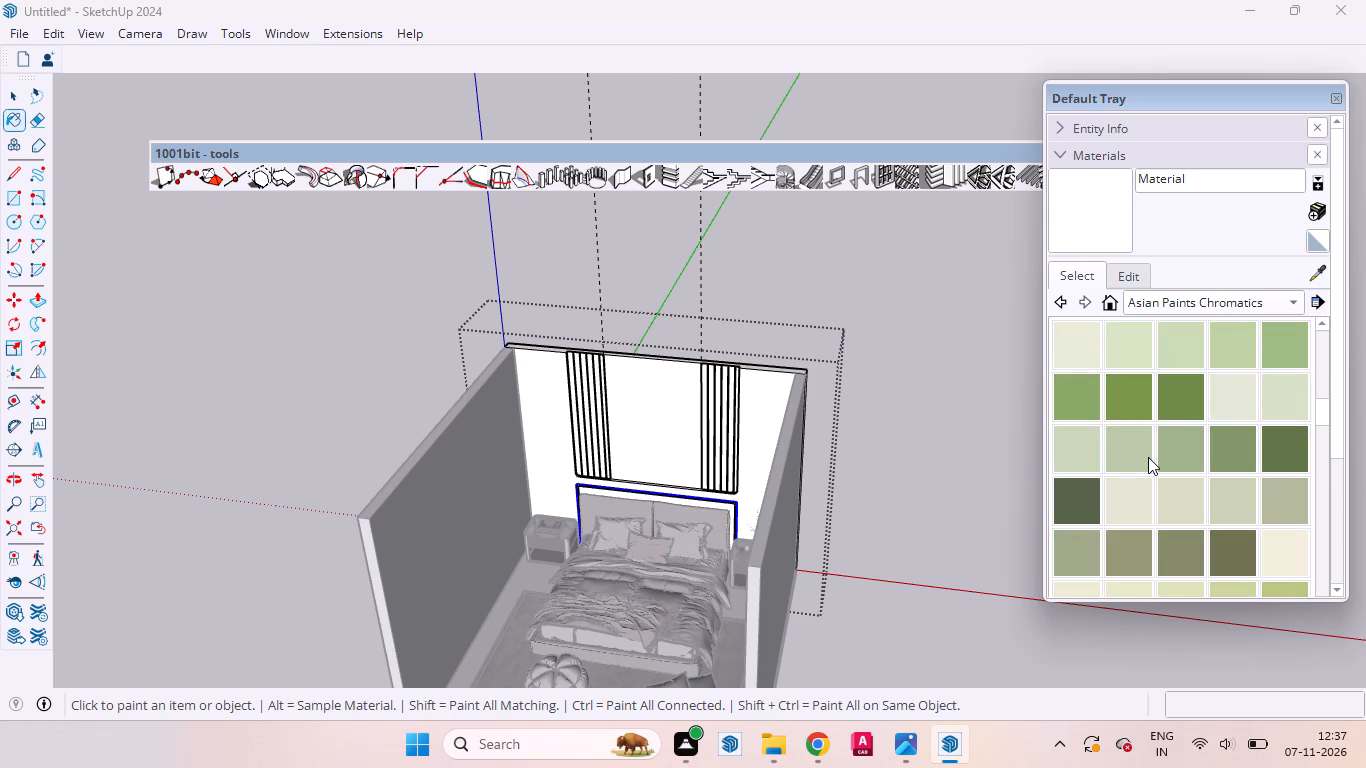
scroll(1148, 457, "down", 3)
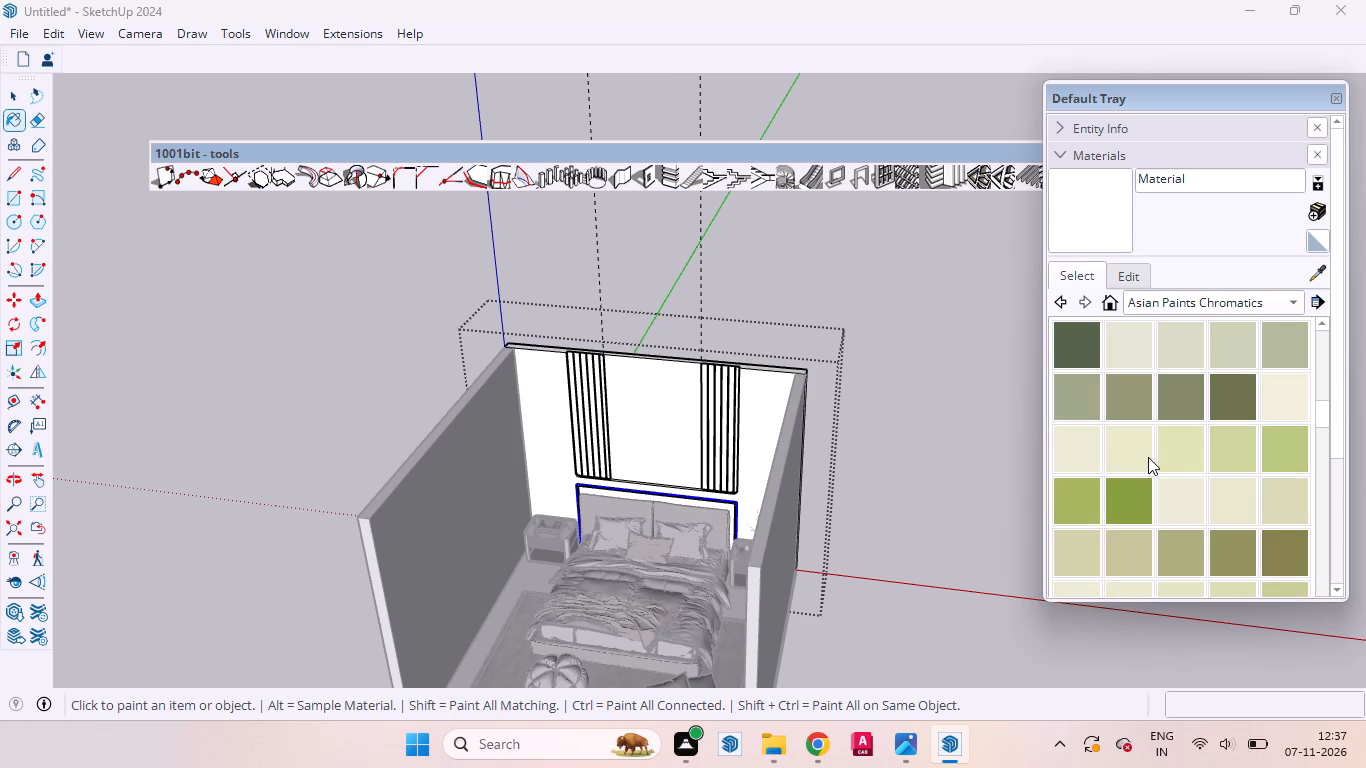
scroll(1148, 457, "down", 2)
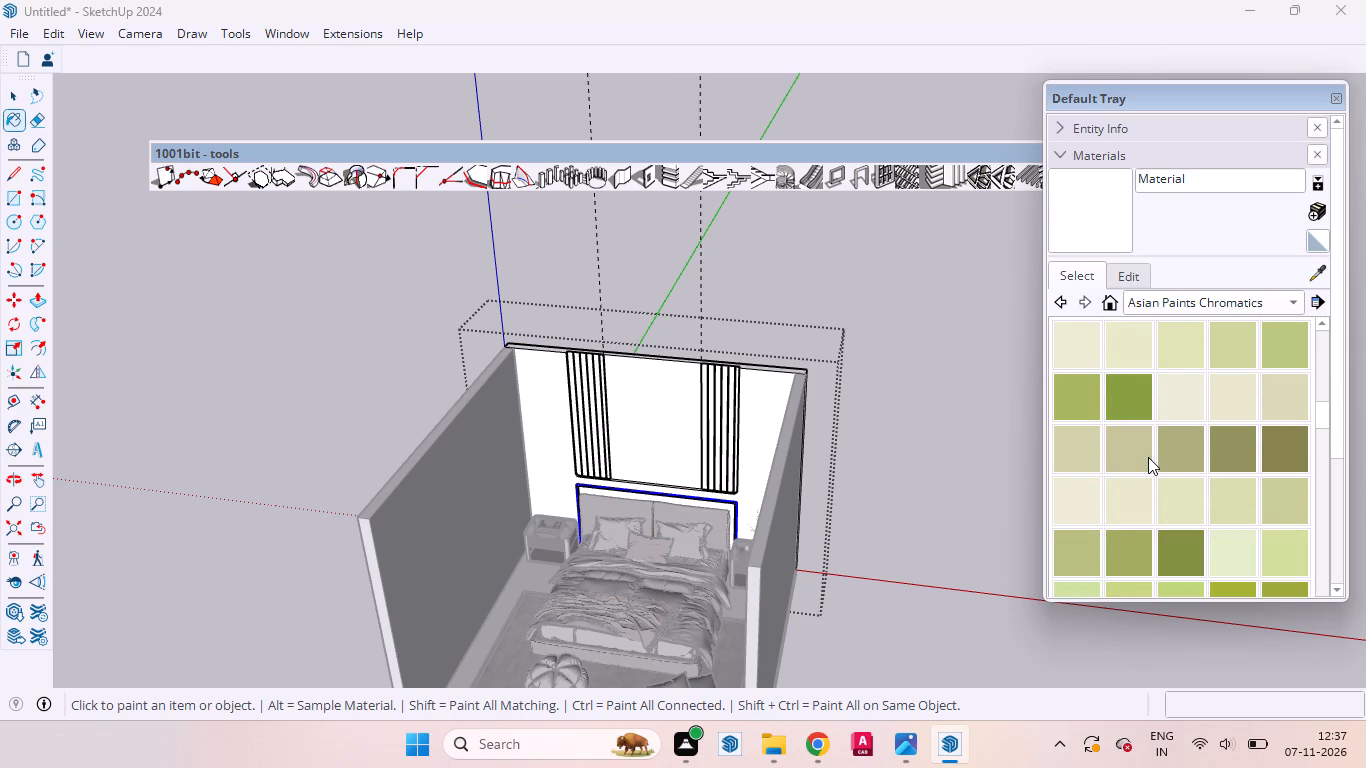
scroll(1148, 457, "down", 1)
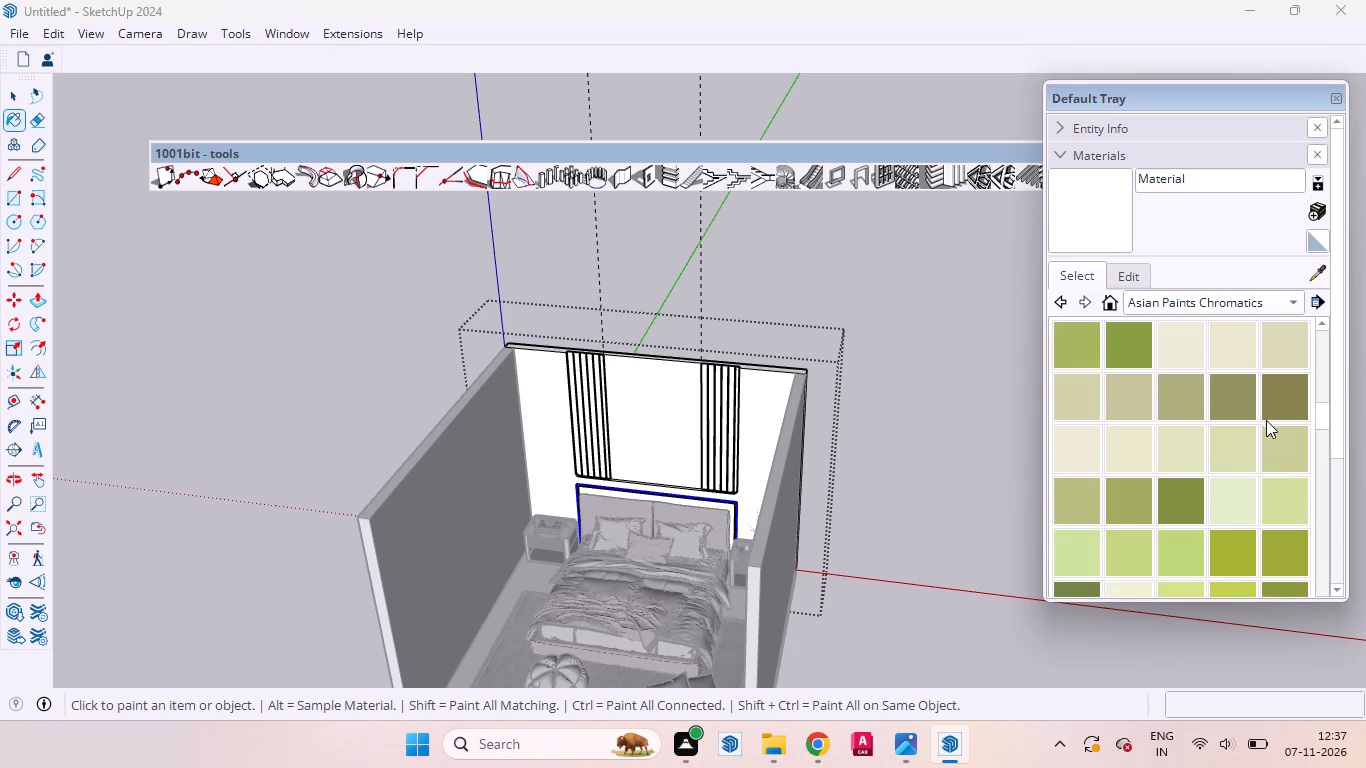
scroll(1245, 432, "down", 13)
scroll(1210, 451, "up", 2)
scroll(1210, 451, "down", 8)
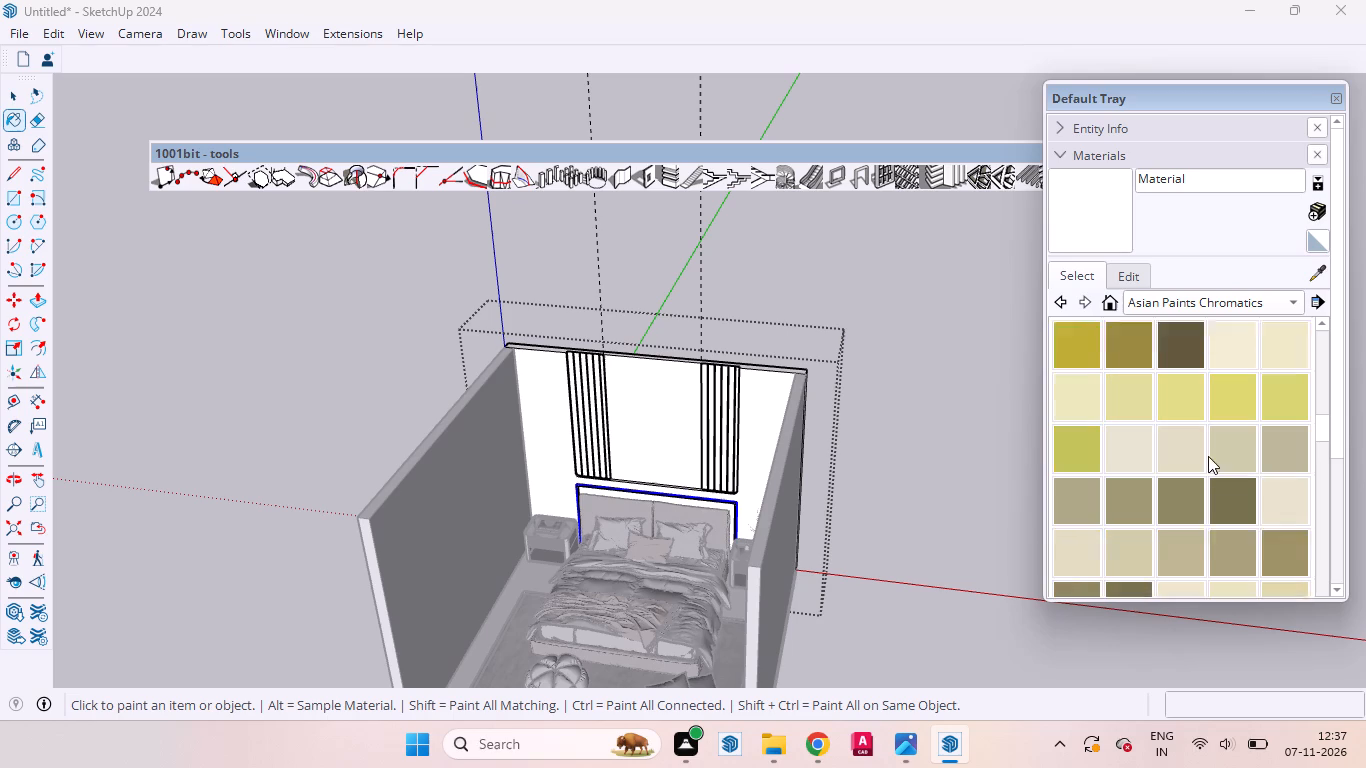
scroll(1208, 456, "down", 9)
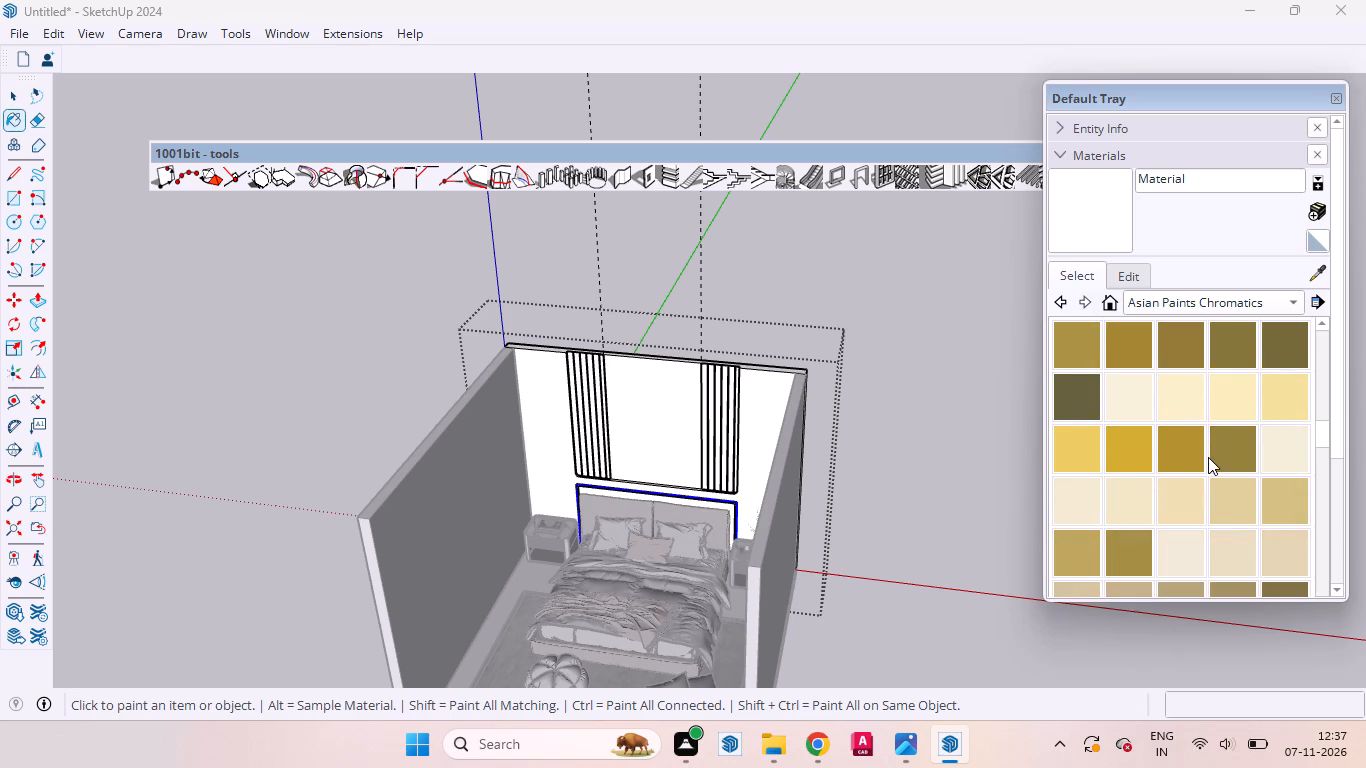
left_click(1139, 409)
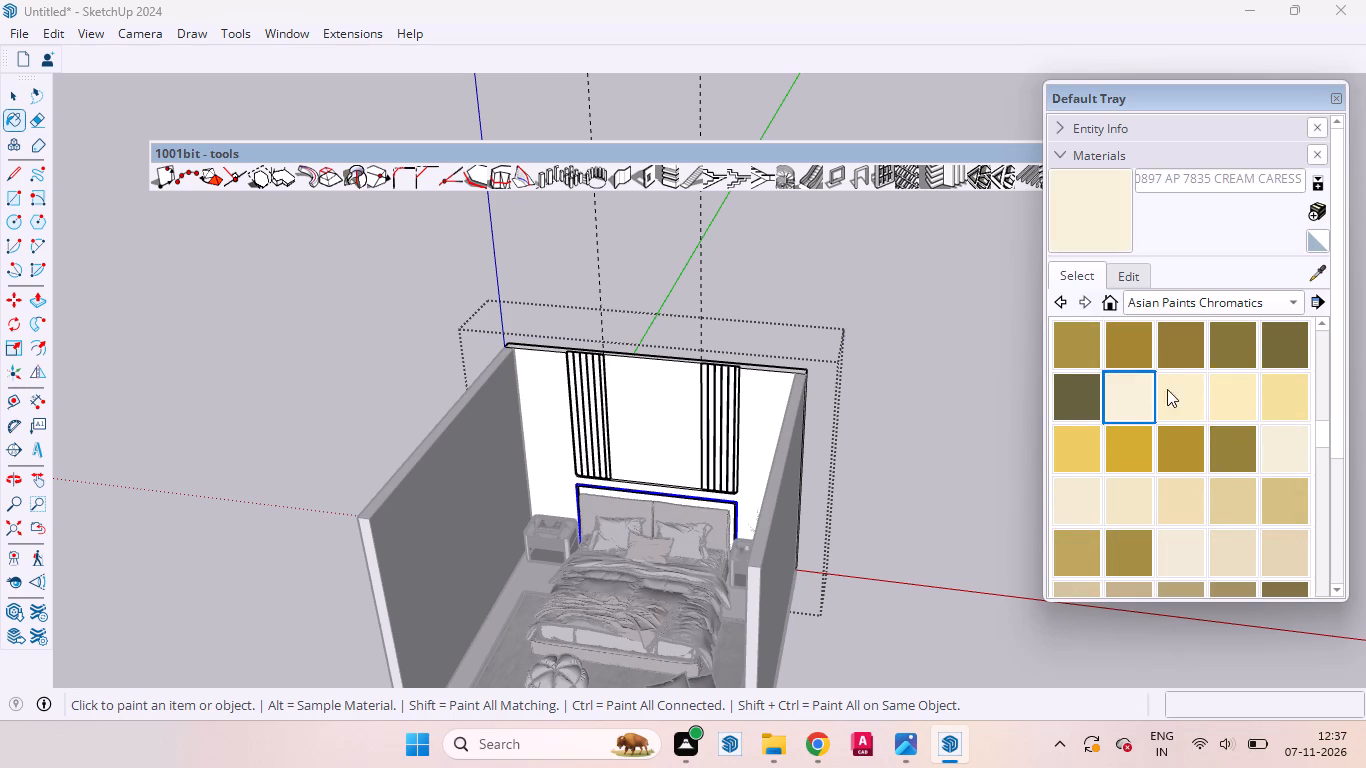
left_click(1175, 406)
Paint the central back-wall panel and the louvred strips on both sides of it with GOLD GLEAM.
scroll(611, 441, "up", 4)
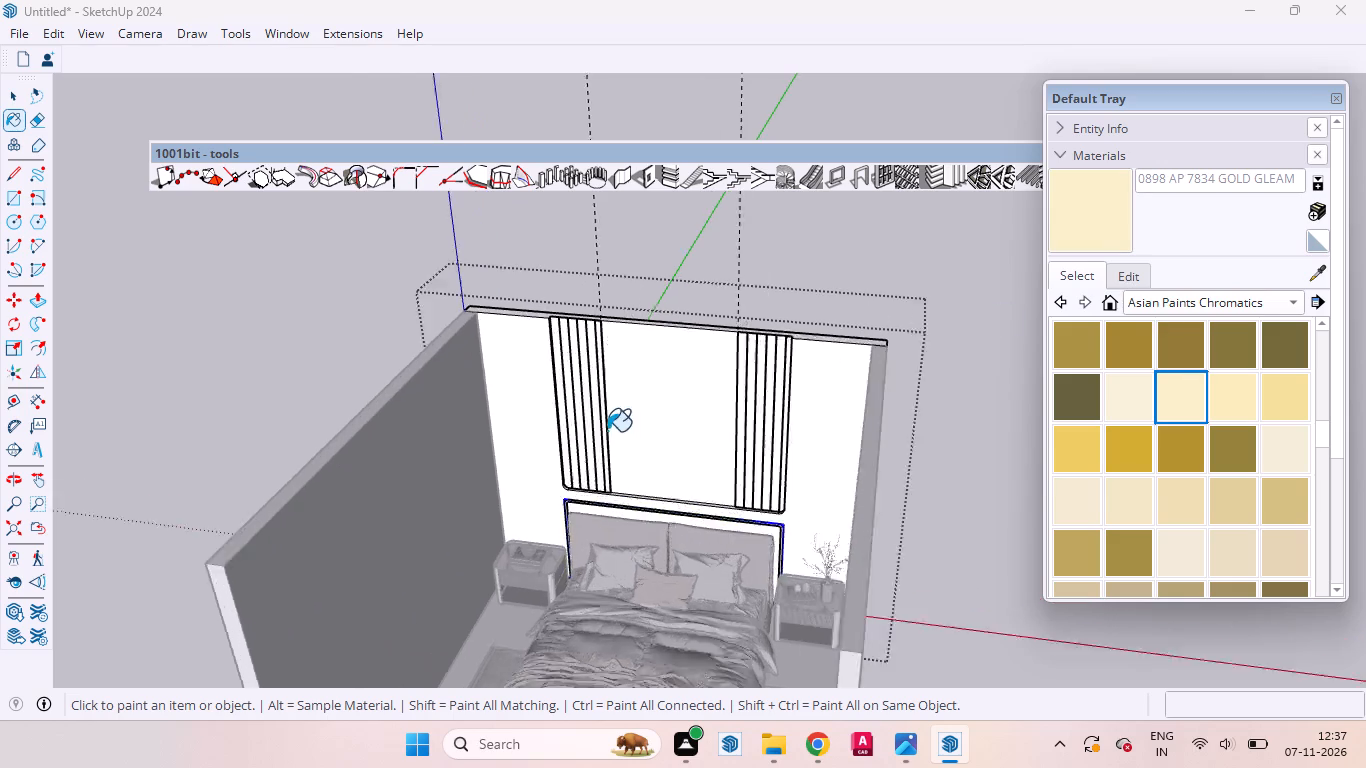
scroll(607, 431, "up", 6)
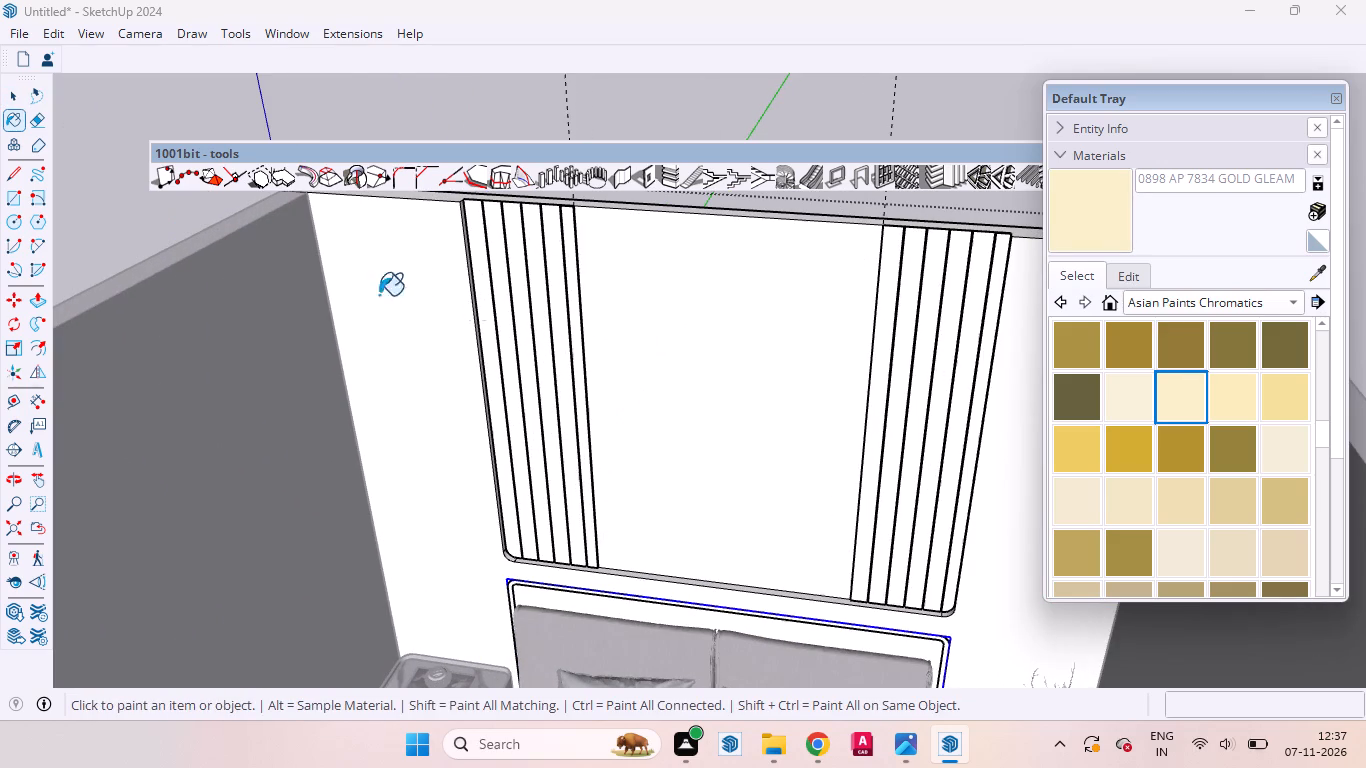
left_click(677, 359)
left_click(577, 365)
scroll(567, 326, "up", 2)
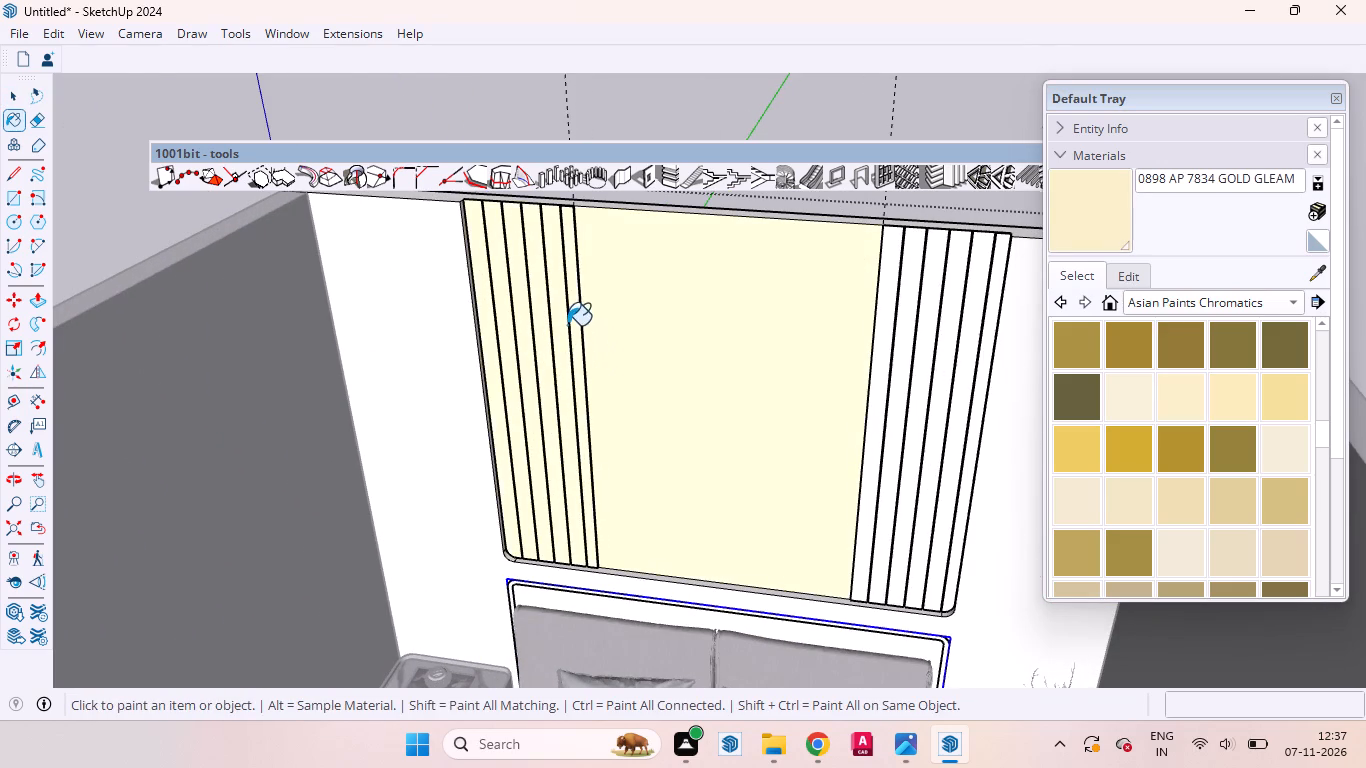
scroll(567, 325, "up", 4)
scroll(560, 323, "down", 1)
scroll(558, 325, "up", 6)
scroll(410, 366, "down", 16)
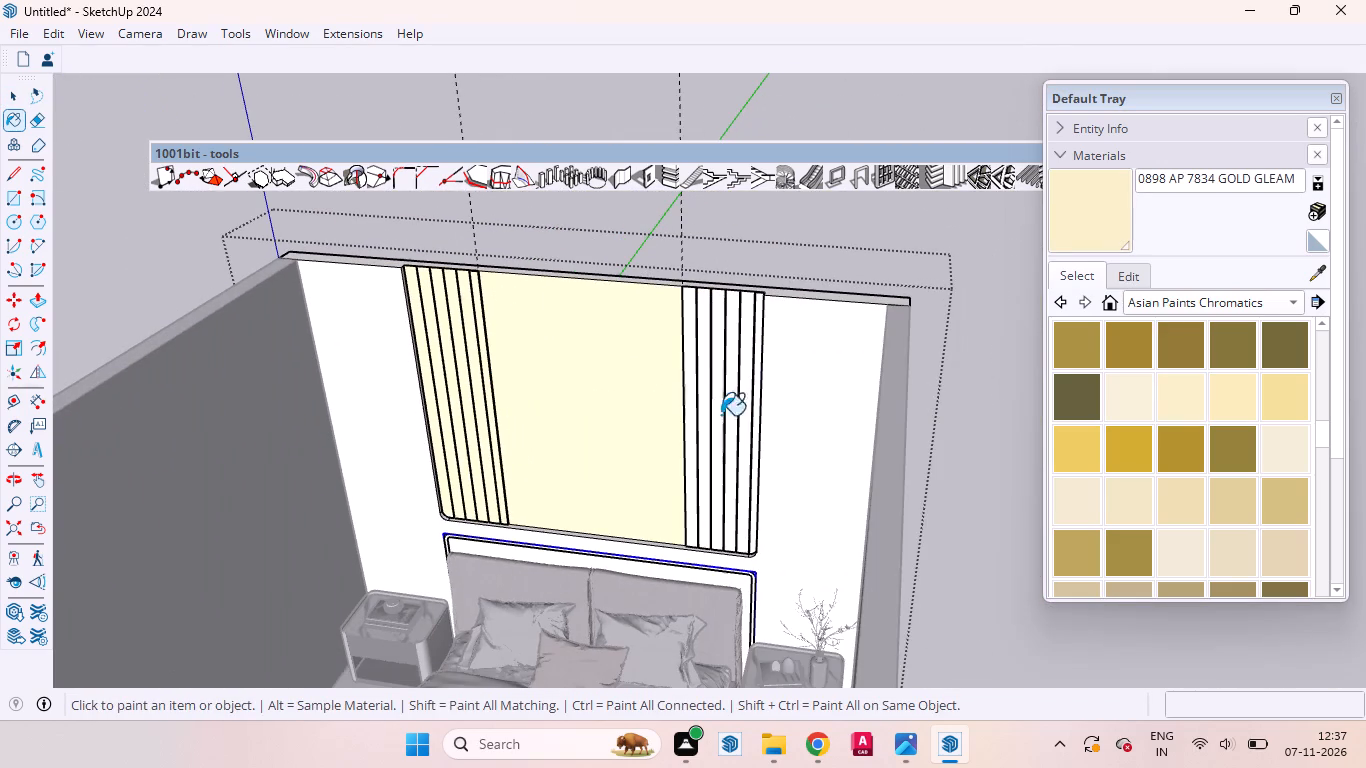
left_click(703, 413)
Paint the wall surface around the louvred panel and the panel's right side edge with GOLD GLEAM.
scroll(728, 402, "up", 11)
middle_click_drag(776, 481, 898, 449)
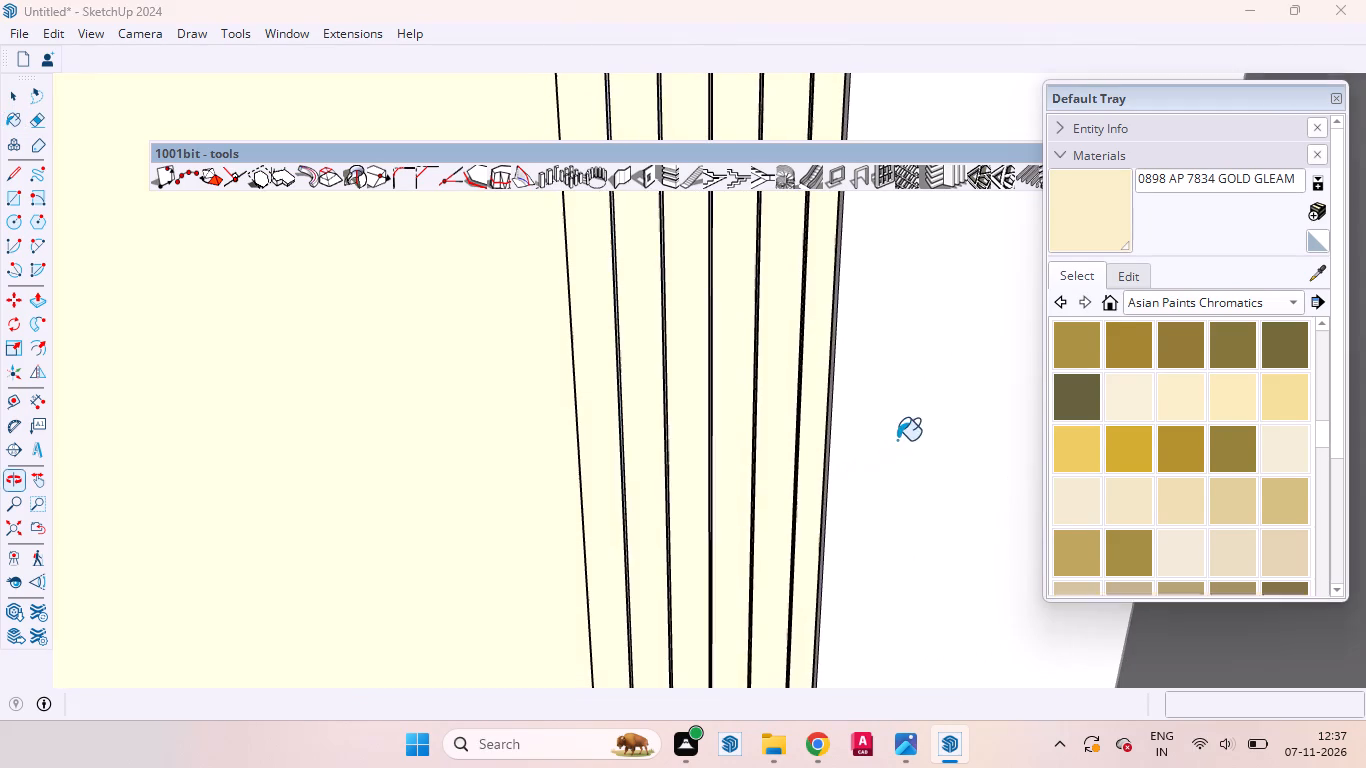
left_click(889, 413)
scroll(862, 379, "up", 12)
middle_click_drag(765, 382, 905, 438)
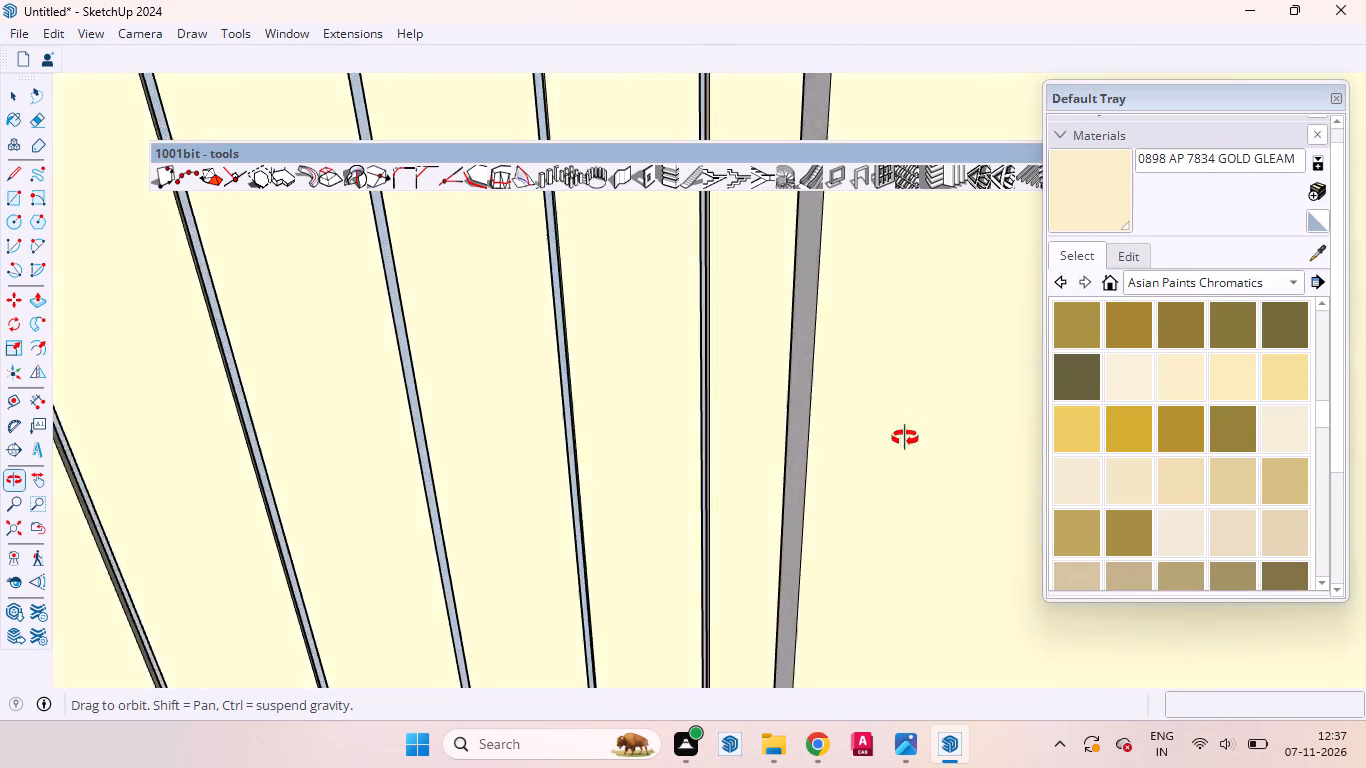
middle_click_drag(905, 438, 1029, 444)
left_click(810, 376)
Paint the panel behind the headboard and its rounded border strip with GOLD GLEAM.
scroll(788, 385, "down", 3)
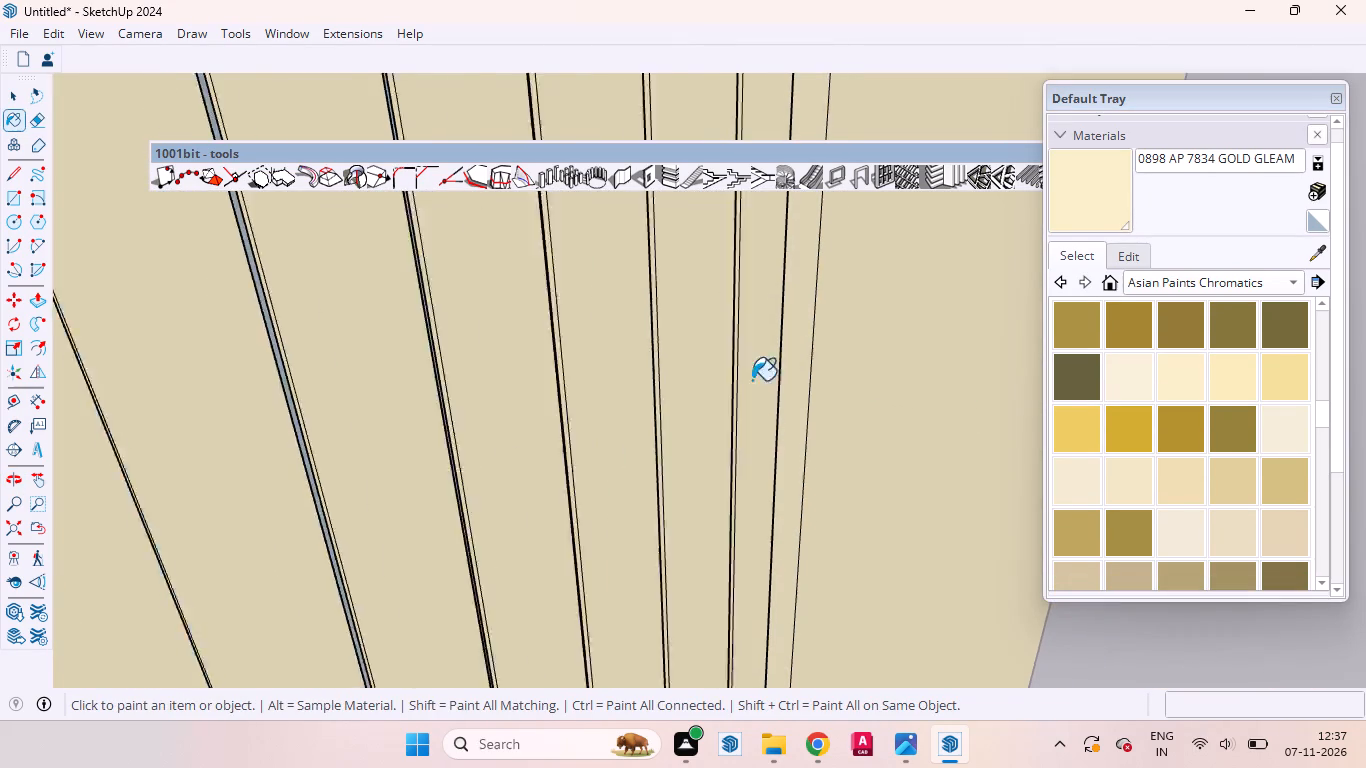
scroll(752, 380, "down", 10)
scroll(687, 345, "up", 1)
scroll(687, 345, "down", 17)
middle_click_drag(673, 400, 532, 408)
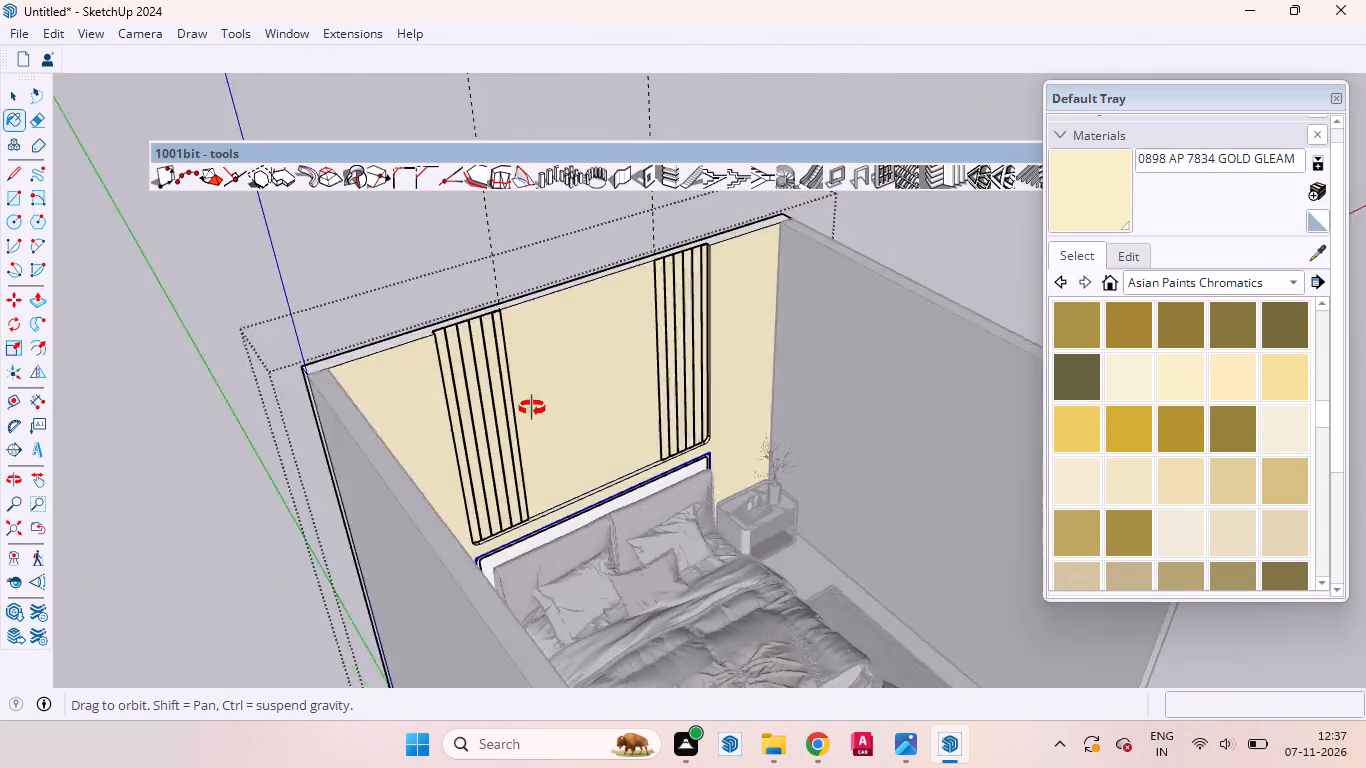
middle_click_drag(532, 408, 399, 425)
scroll(493, 479, "up", 3)
scroll(493, 479, "down", 1)
scroll(493, 479, "up", 17)
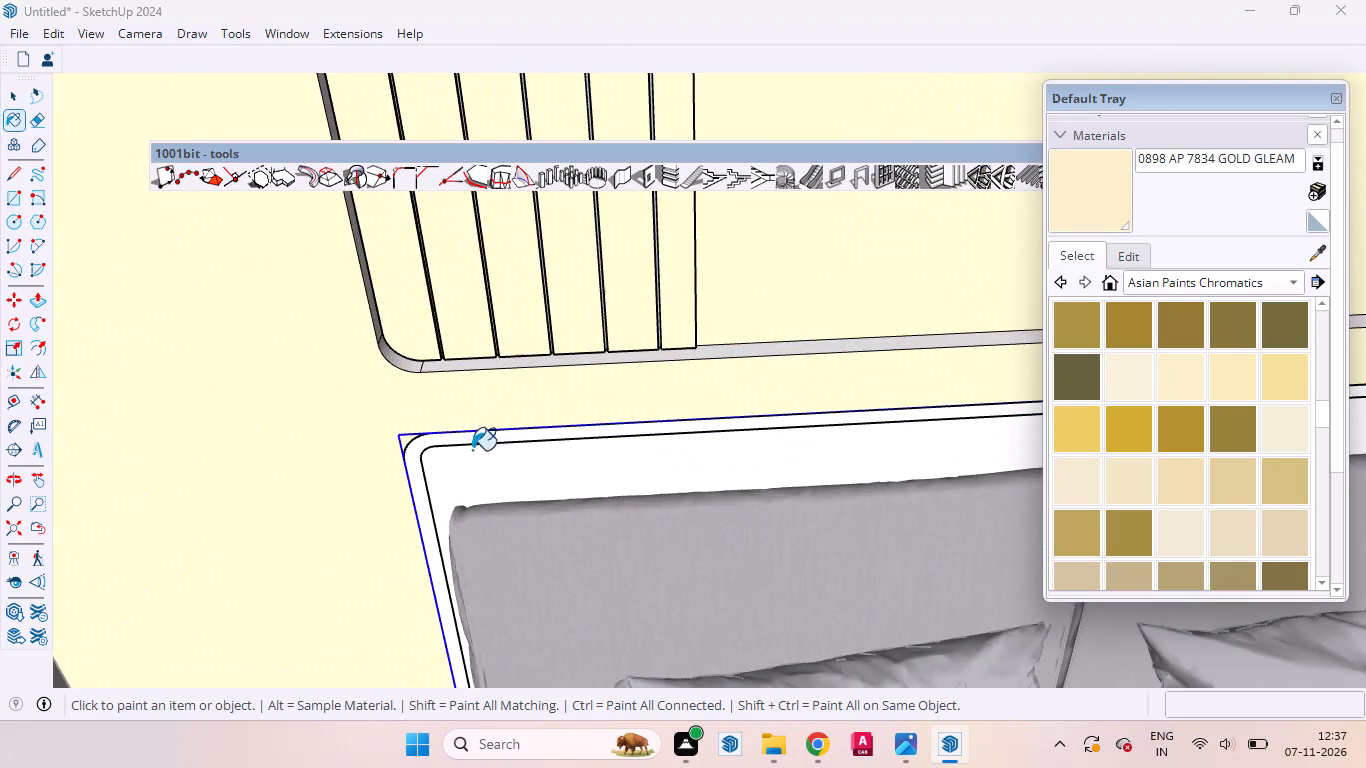
left_click(487, 467)
scroll(467, 487, "up", 14)
left_click(343, 375)
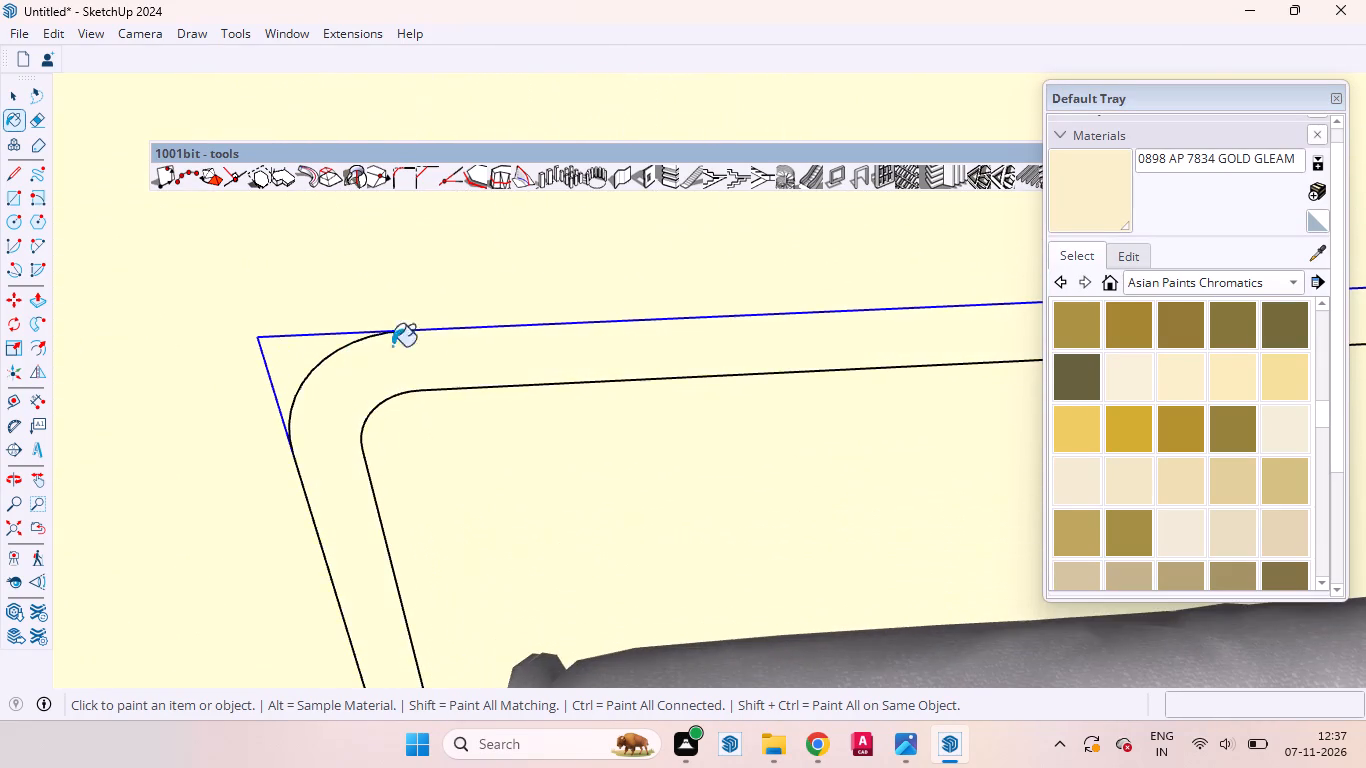
Paint the louvred panel's bottom edge and both of its rounded lower corners with GOLD GLEAM.
scroll(444, 350, "down", 18)
scroll(577, 315, "up", 1)
scroll(577, 315, "down", 8)
scroll(584, 289, "up", 10)
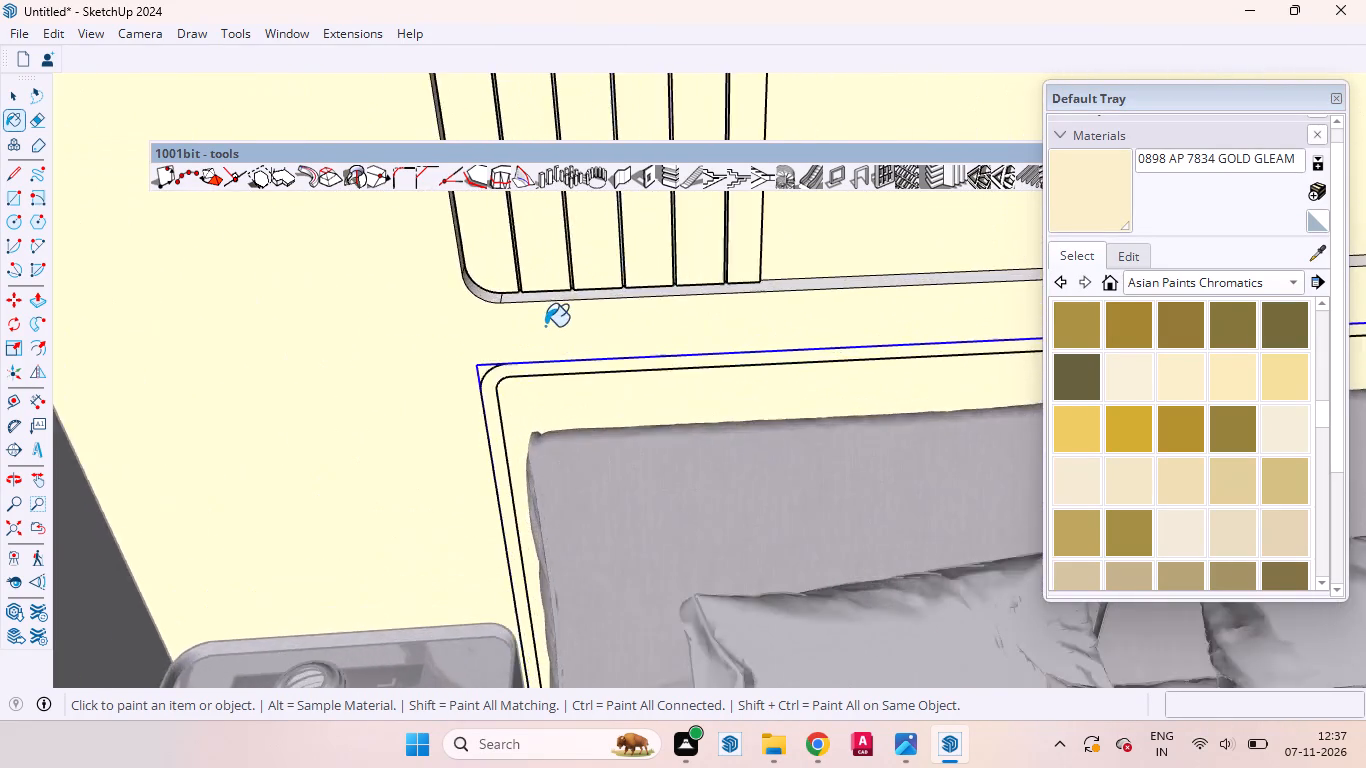
scroll(545, 326, "up", 11)
left_click(529, 263)
left_click(388, 268)
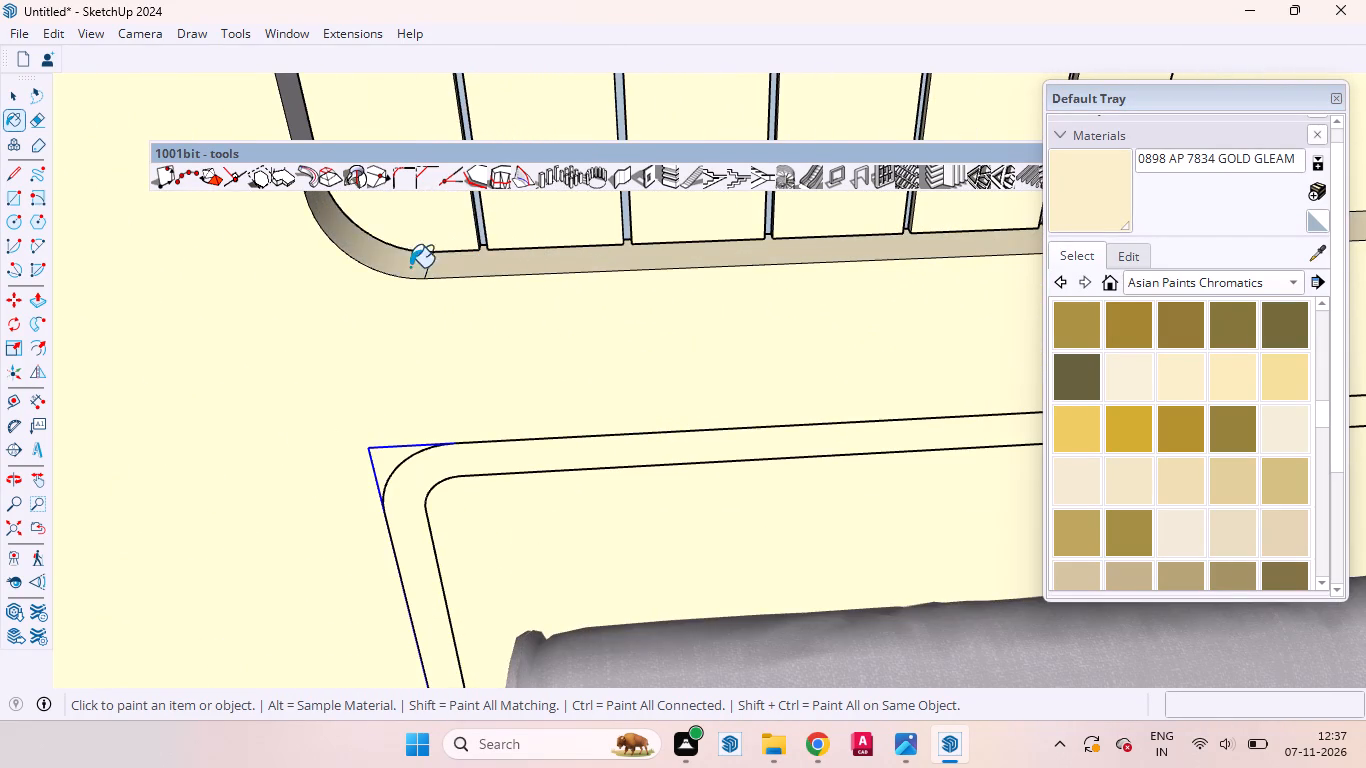
scroll(455, 394, "down", 12)
scroll(433, 473, "up", 1)
scroll(432, 473, "down", 20)
scroll(432, 473, "down", 1)
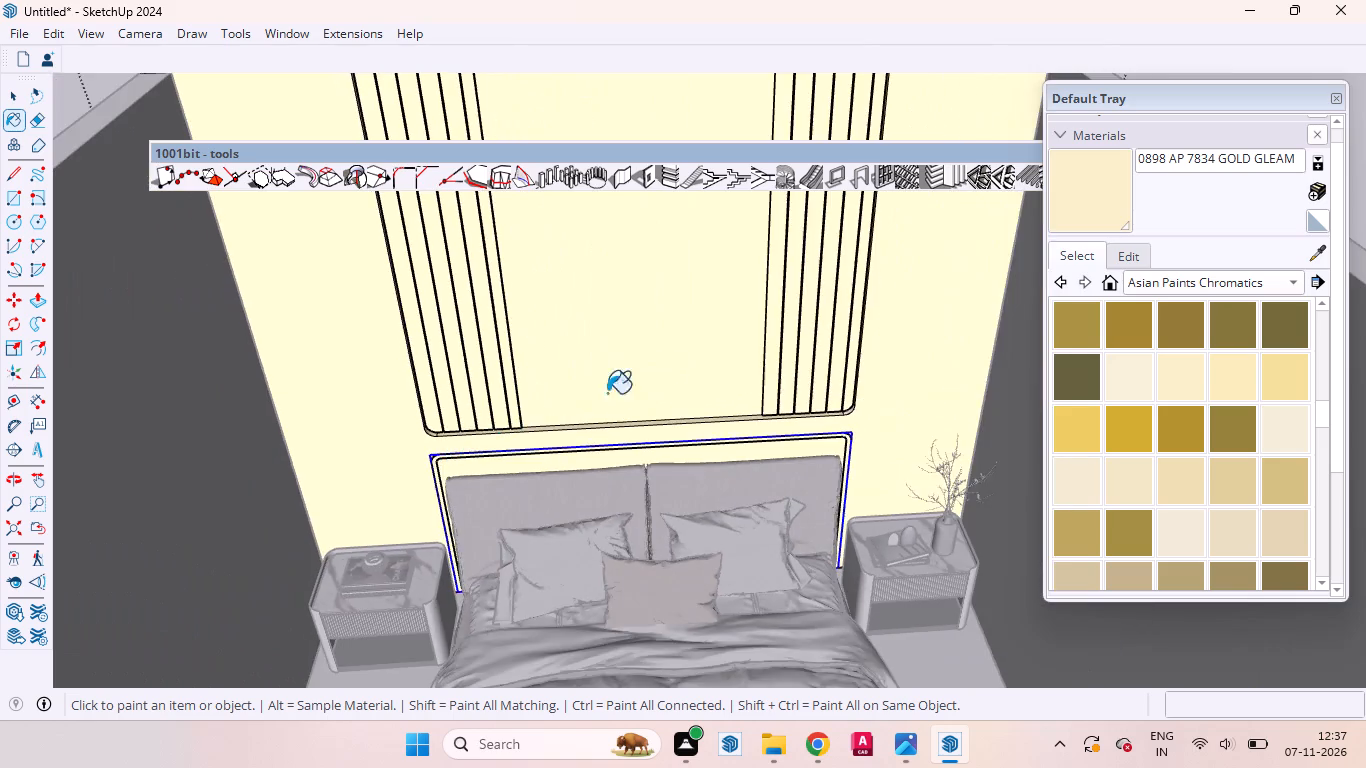
scroll(686, 392, "up", 17)
left_click(958, 459)
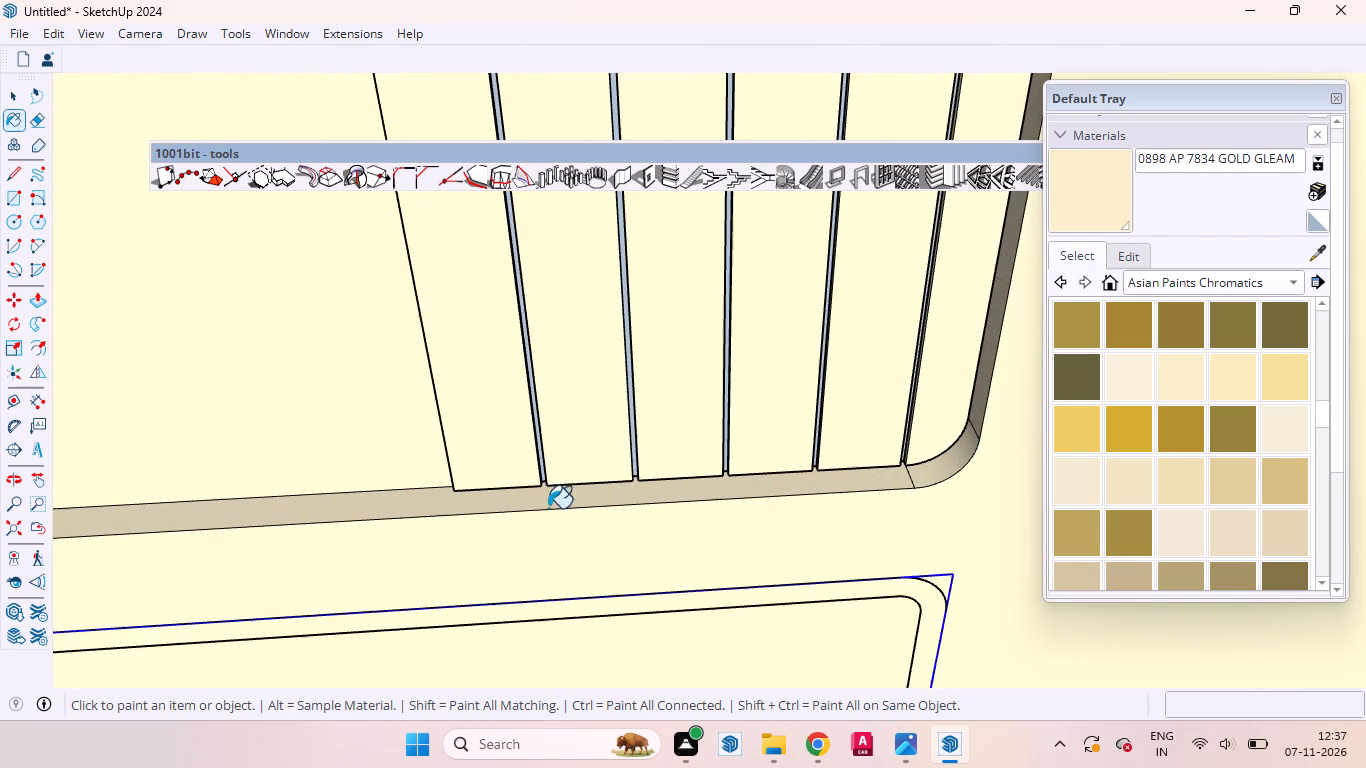
Check the panel edges from above and paint the louvred panel's left side edge with GOLD GLEAM.
scroll(827, 574, "down", 4)
middle_click_drag(819, 509, 638, 659)
scroll(807, 549, "down", 5)
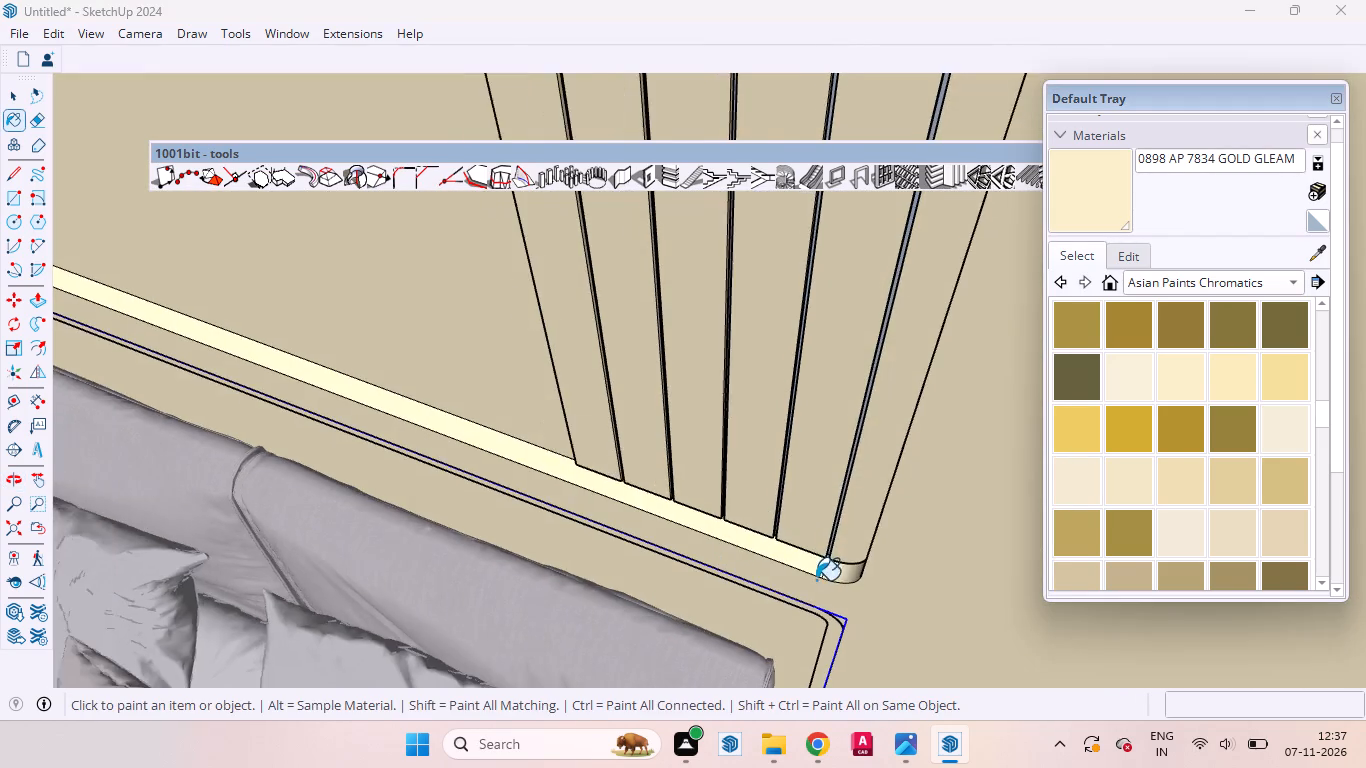
scroll(816, 580, "down", 3)
scroll(775, 609, "up", 1)
scroll(635, 518, "down", 2)
scroll(635, 517, "up", 1)
scroll(635, 517, "down", 10)
scroll(710, 588, "up", 6)
scroll(704, 475, "down", 5)
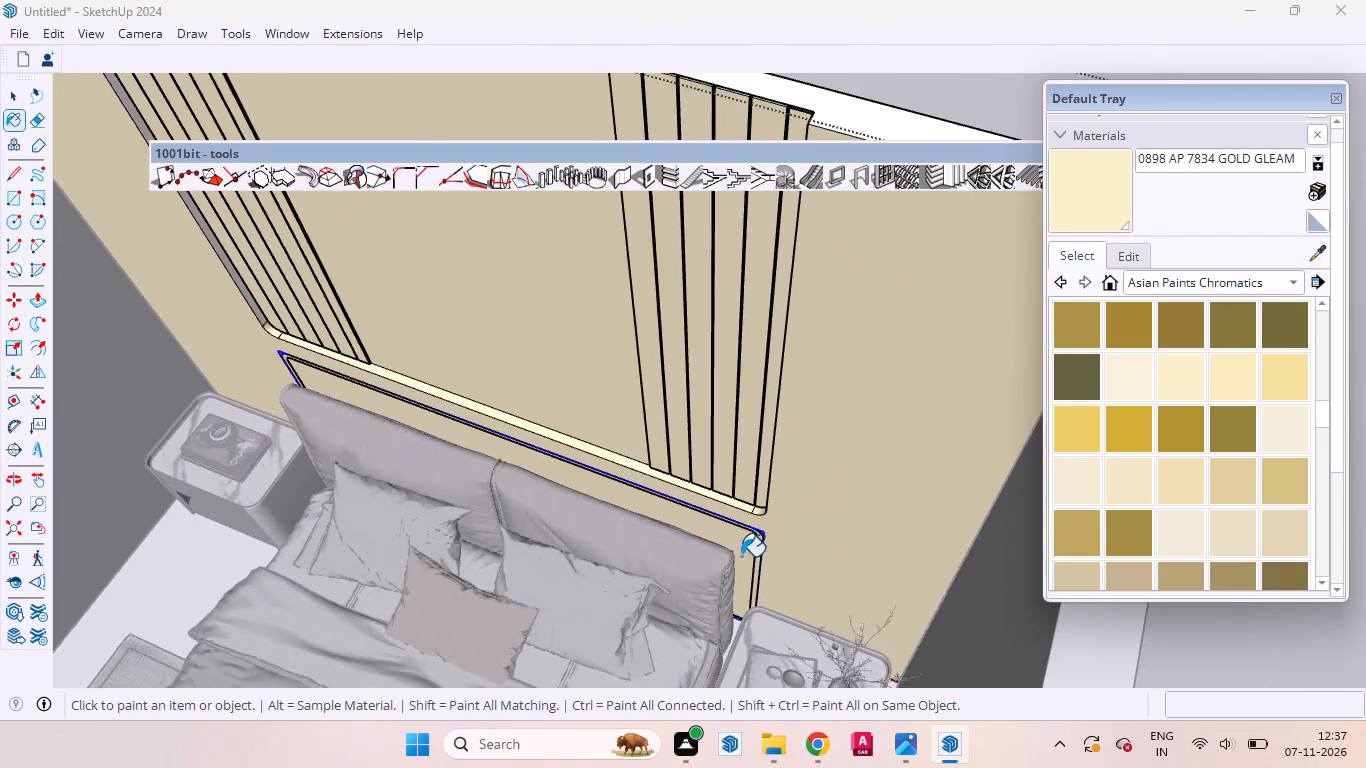
scroll(564, 460, "down", 9)
scroll(417, 286, "up", 8)
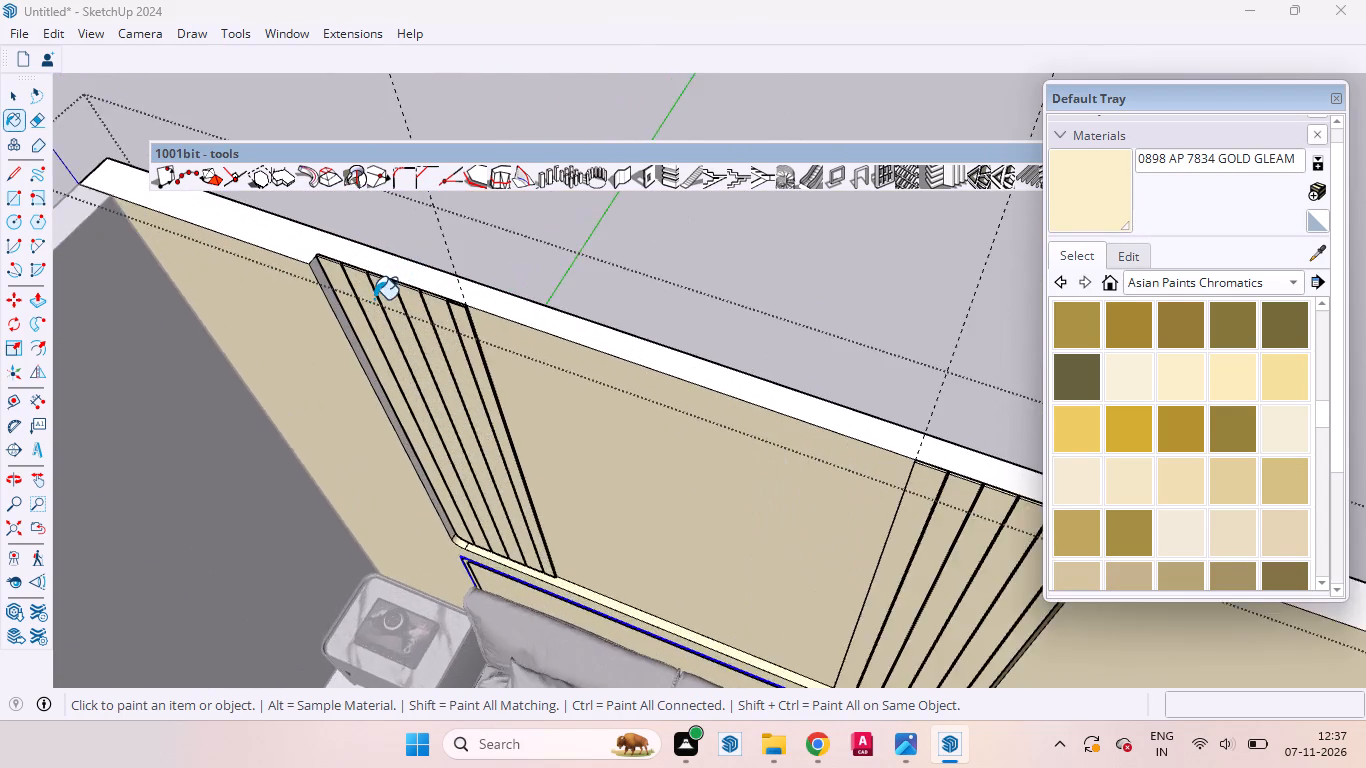
scroll(374, 299, "up", 4)
scroll(338, 298, "down", 1)
scroll(337, 297, "up", 6)
left_click(294, 262)
scroll(389, 432, "down", 7)
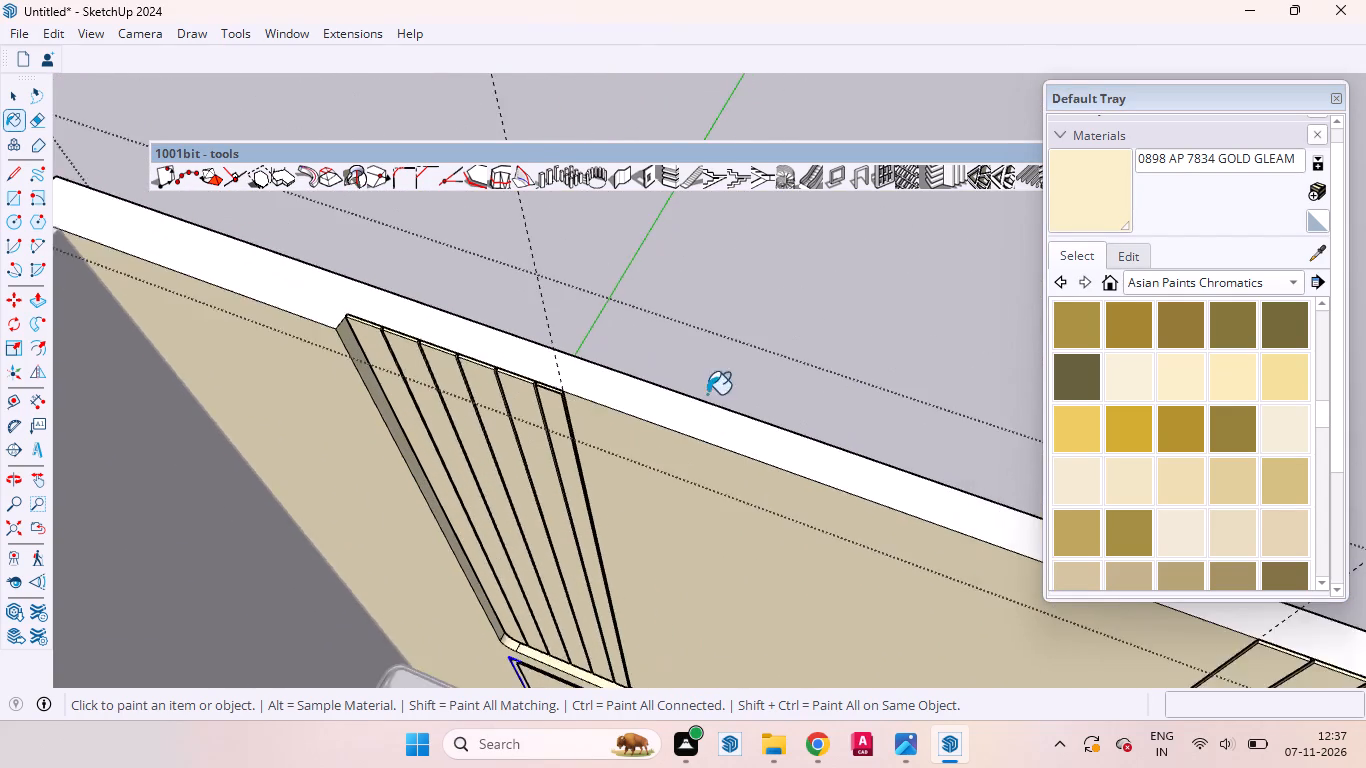
Open the left side wall's group and paint its inner face with 0898 AP 7834 GOLD GLEAM.
scroll(707, 394, "down", 12)
left_click(513, 486)
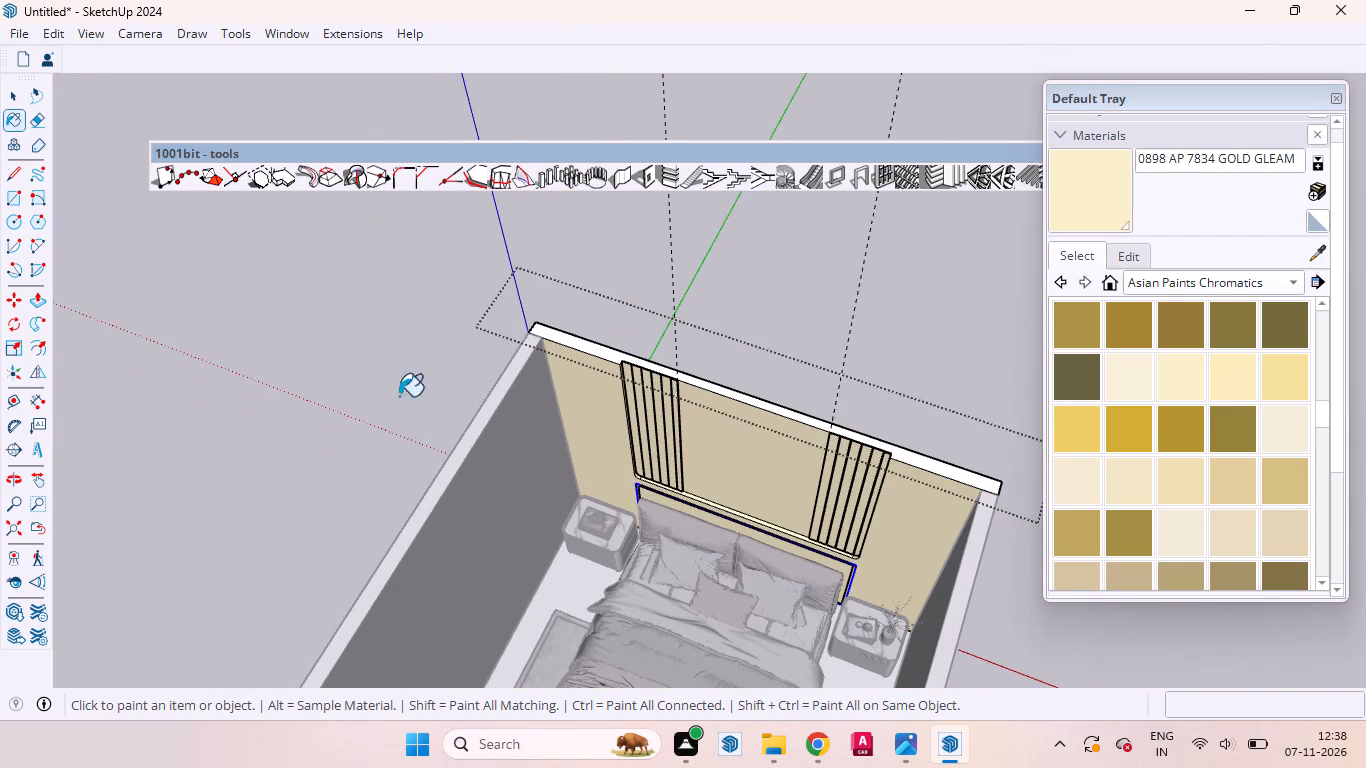
left_click(5, 100)
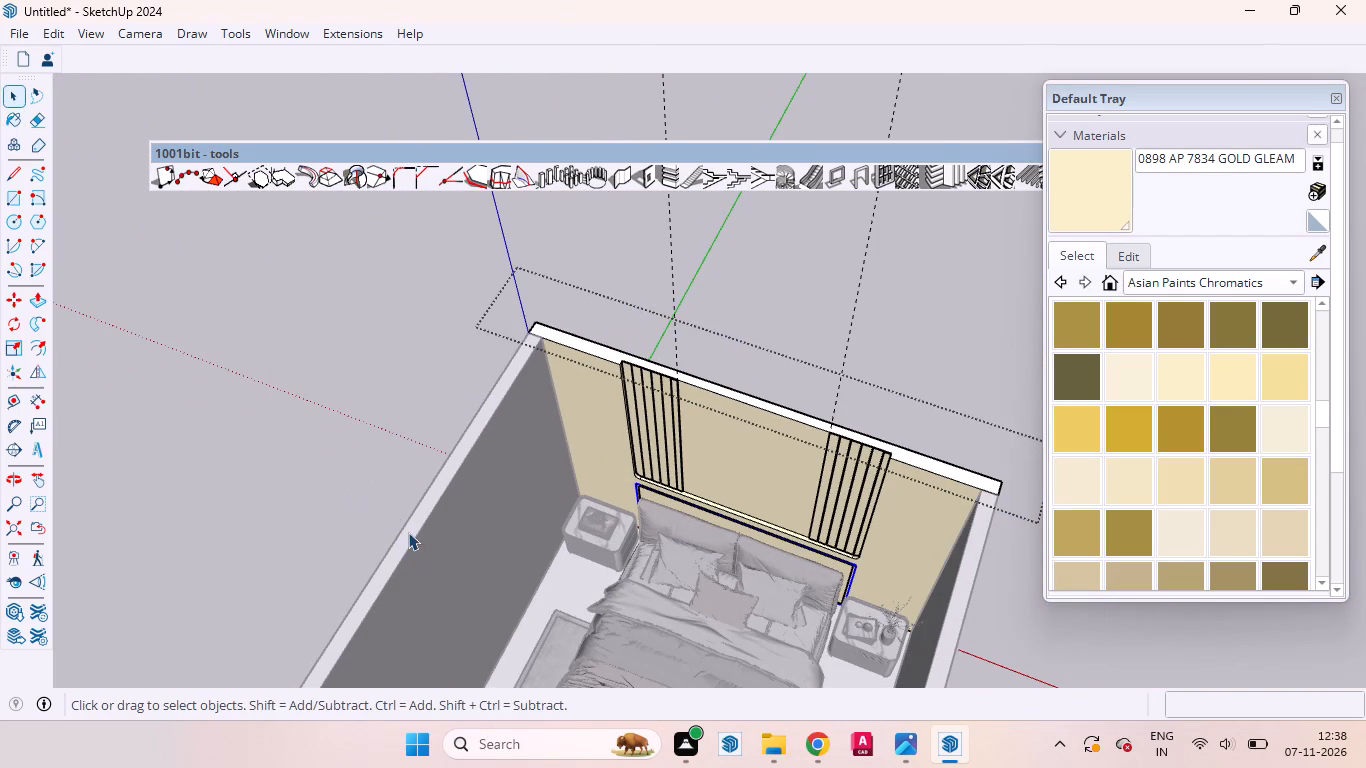
left_click(419, 540)
double_click(420, 535)
scroll(674, 278, "down", 3)
scroll(675, 276, "up", 1)
scroll(675, 276, "down", 4)
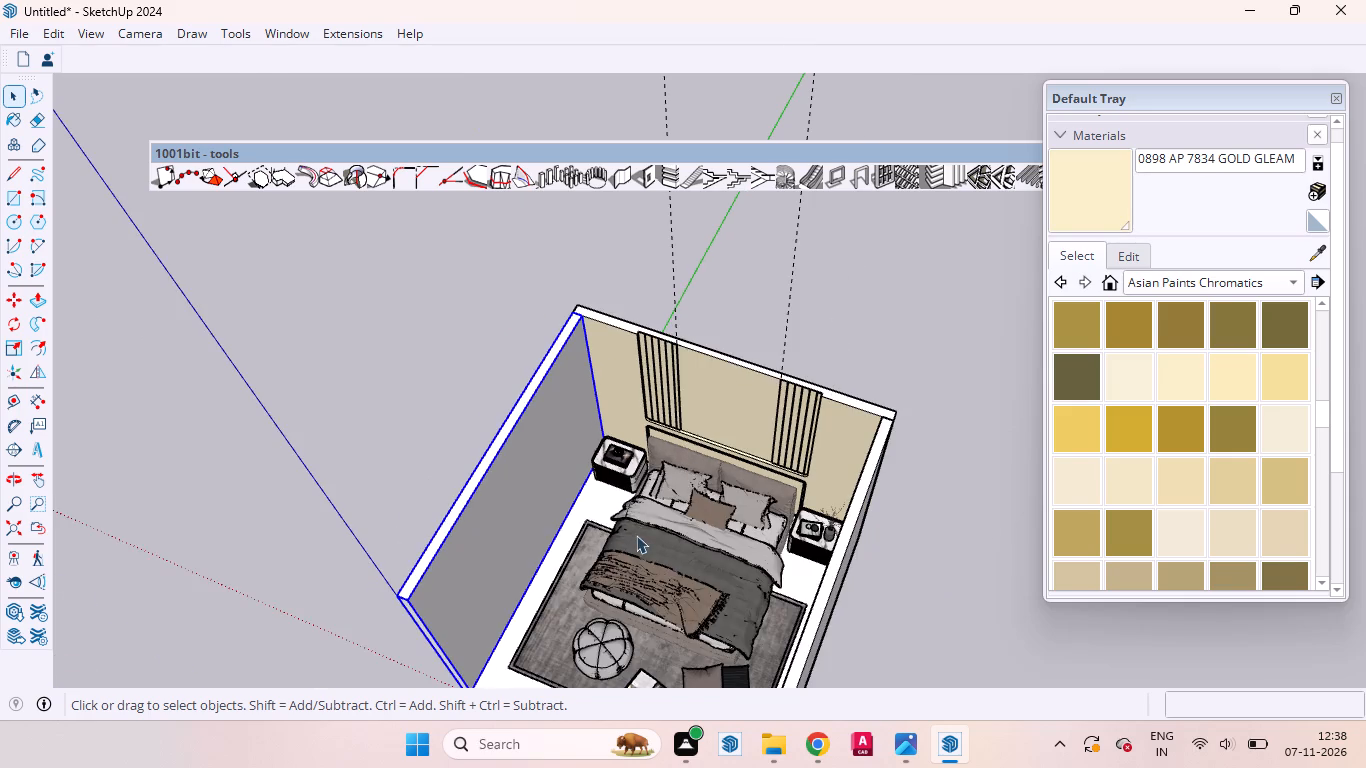
middle_click_drag(632, 536, 543, 331)
scroll(521, 389, "up", 3)
scroll(519, 390, "down", 1)
left_click(505, 413)
left_click(501, 402)
double_click(487, 407)
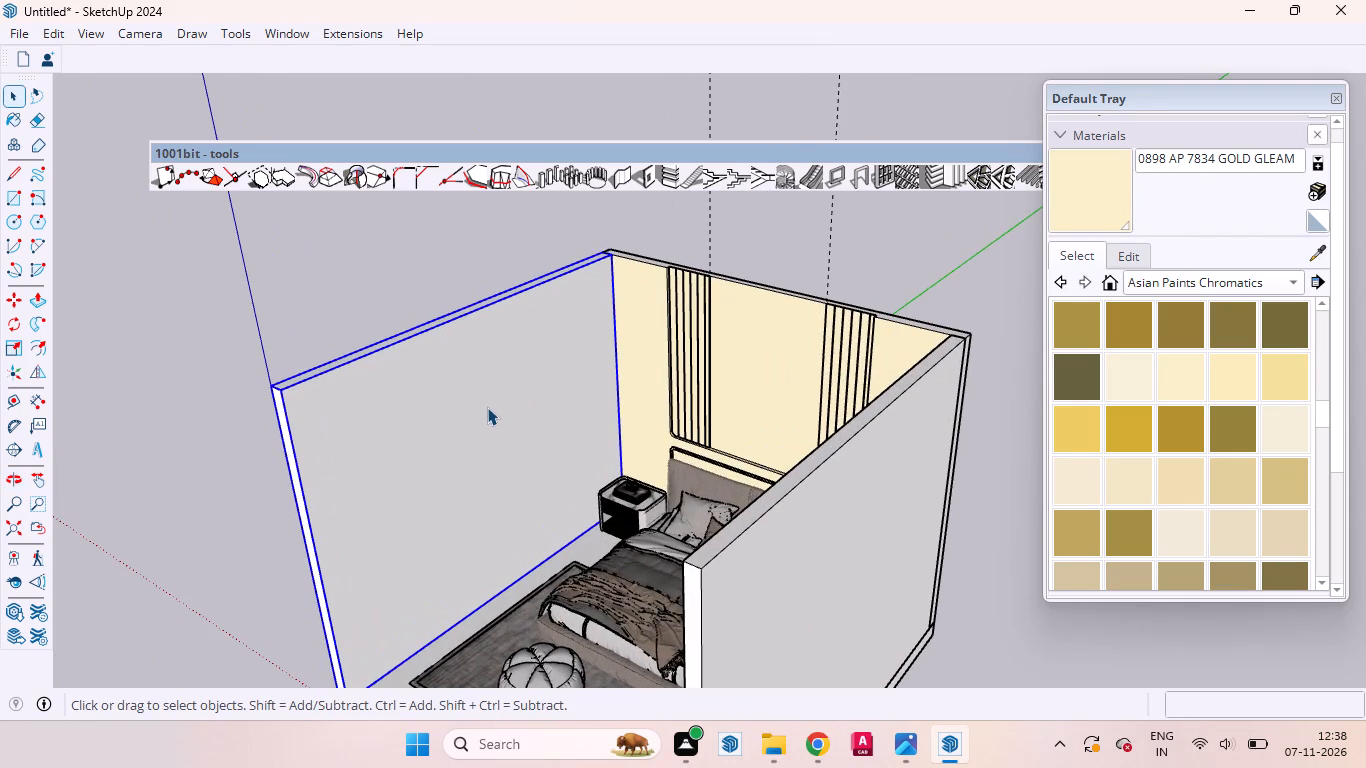
double_click(449, 416)
left_click(448, 416)
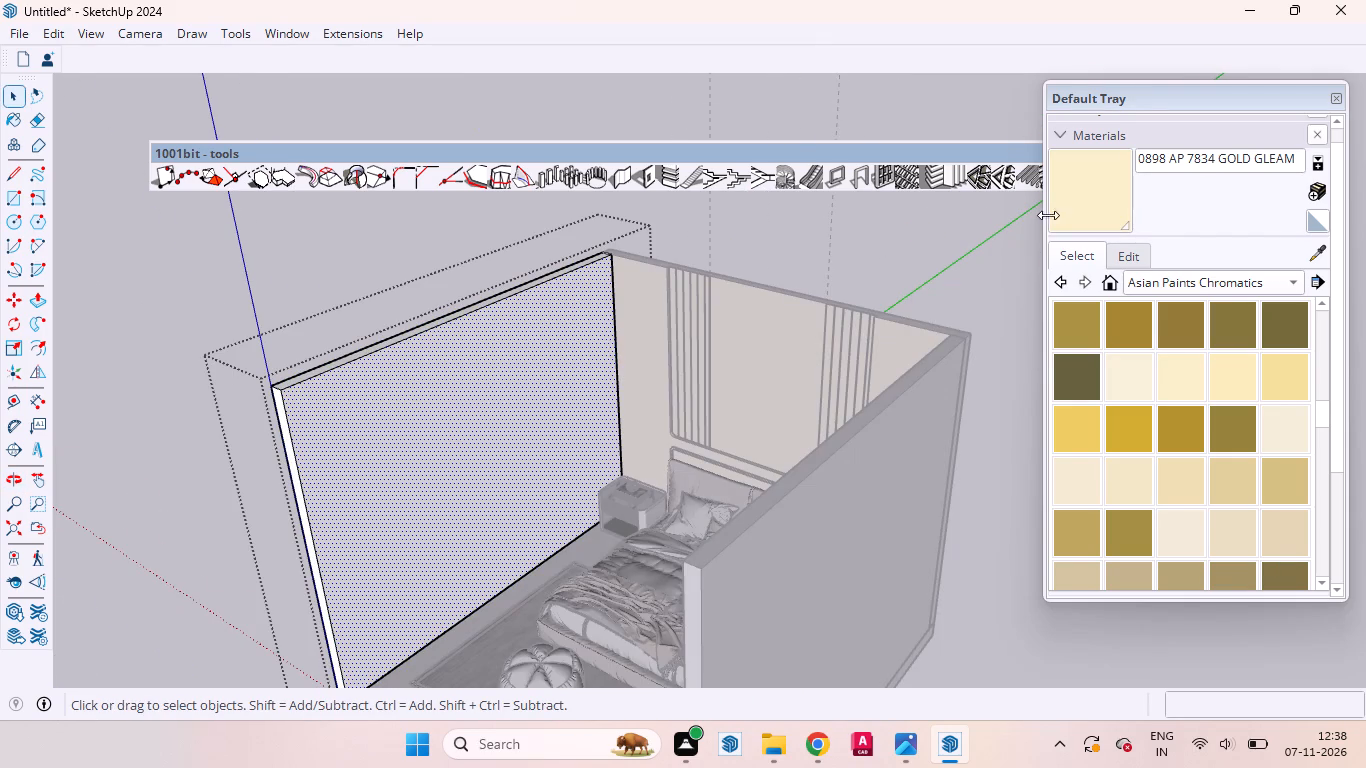
left_click(1068, 199)
left_click(408, 420)
Paint the opposite side wall's inner face with GOLD GLEAM and leave the wall's group.
middle_click_drag(458, 416, 557, 439)
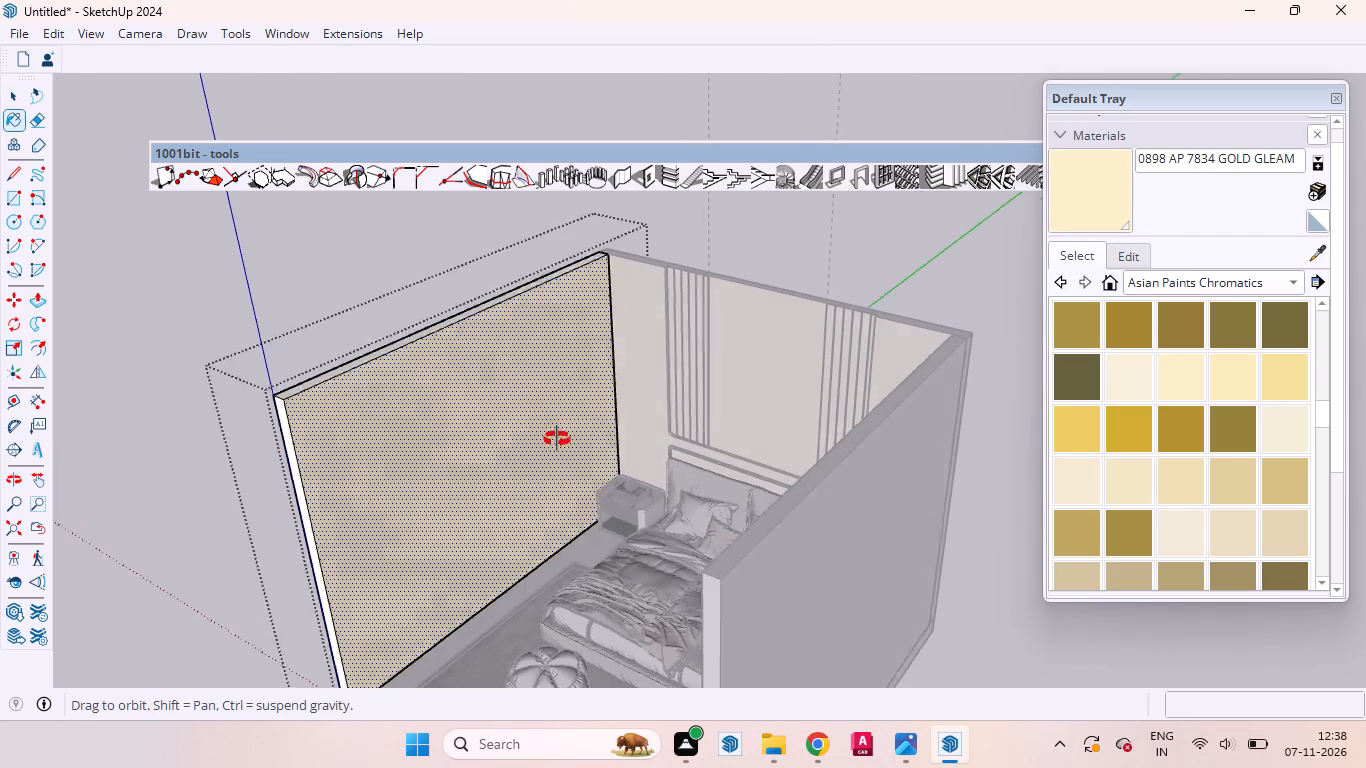
middle_click_drag(557, 439, 881, 452)
scroll(863, 436, "up", 1)
left_click(23, 89)
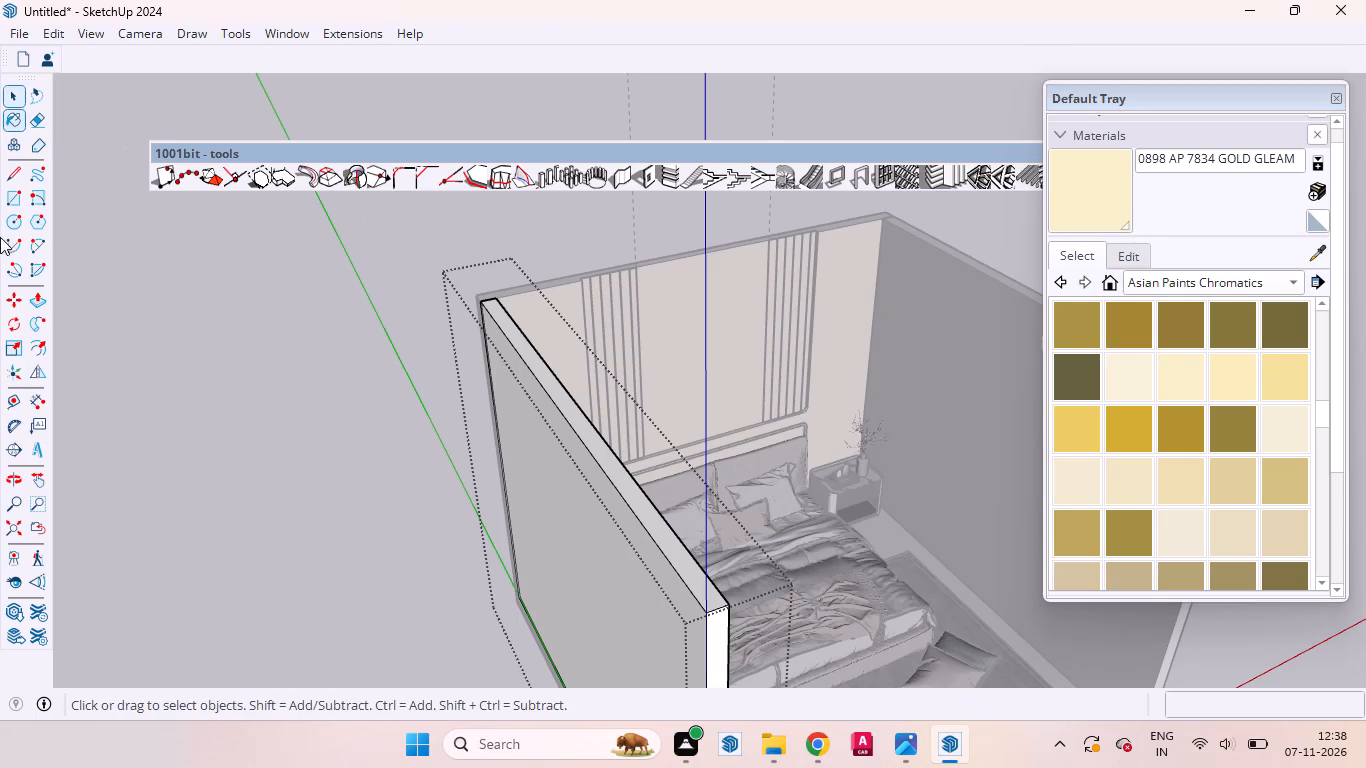
scroll(0, 284, "up", 2)
scroll(0, 284, "down", 9)
scroll(262, 384, "down", 9)
scroll(676, 447, "up", 4)
left_click(812, 403)
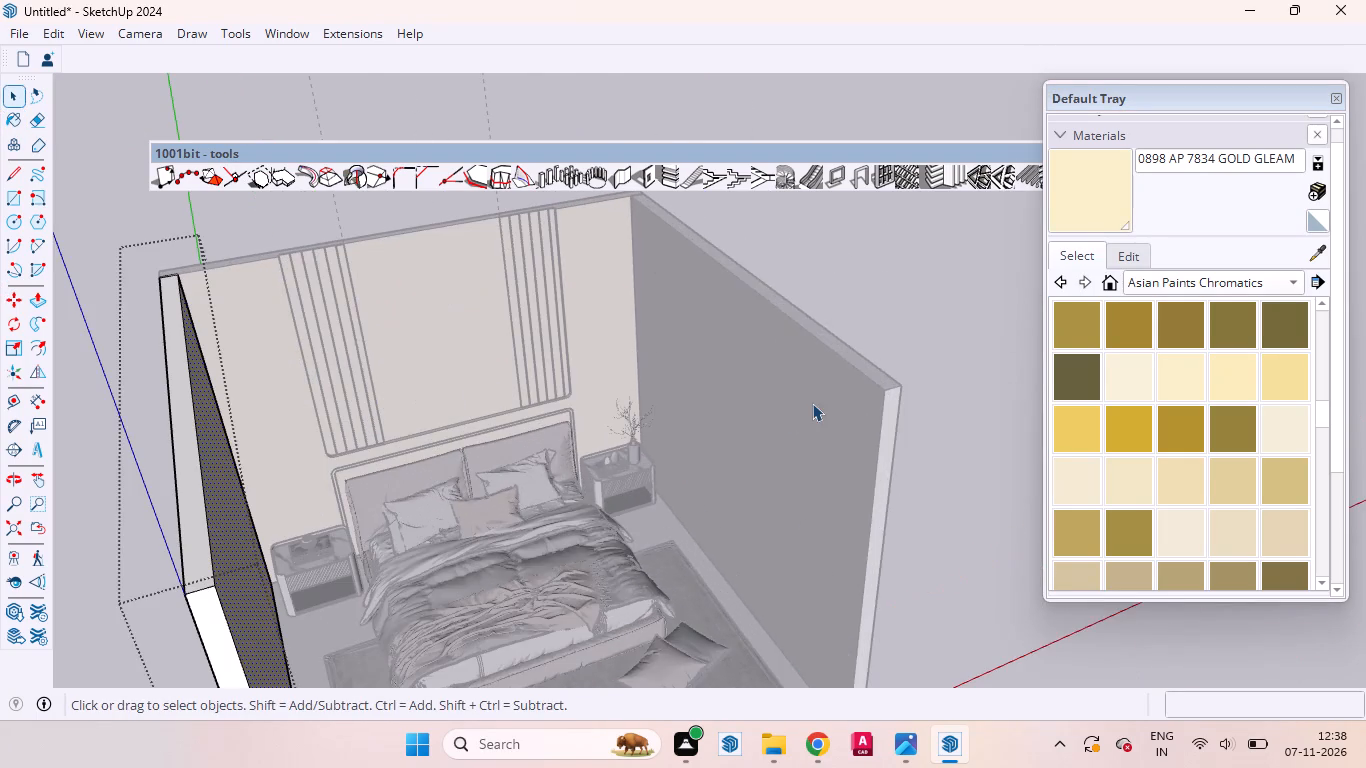
double_click(796, 400)
left_click(725, 419)
triple_click(745, 391)
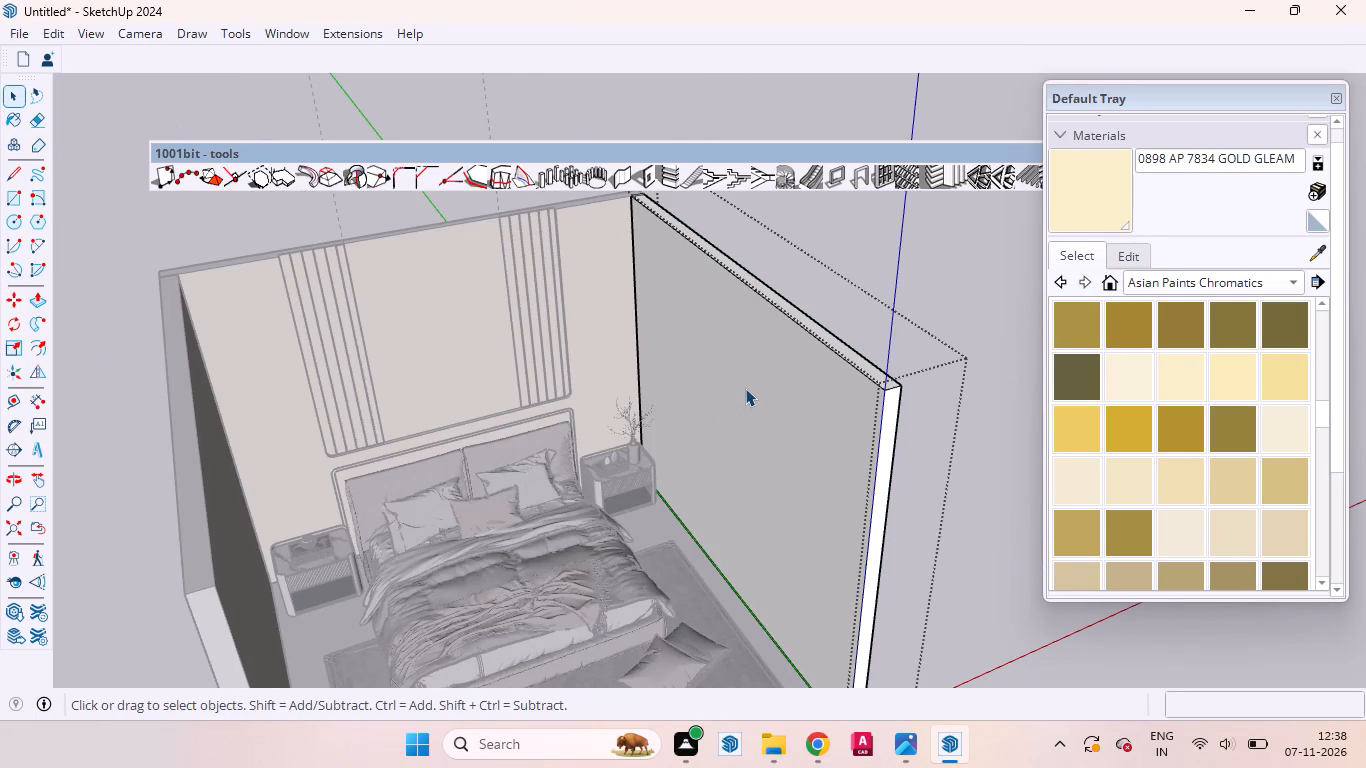
left_click(736, 417)
left_click(1069, 195)
left_click(713, 410)
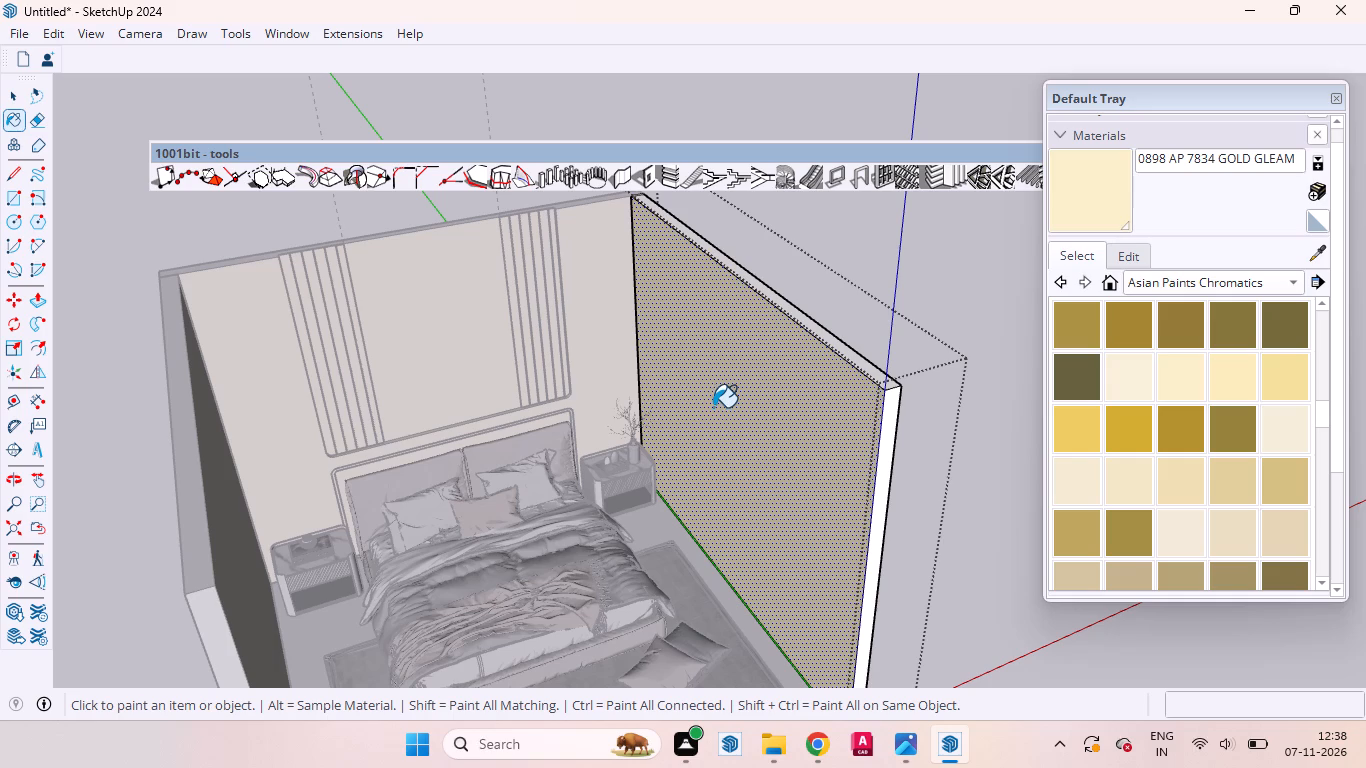
left_click(18, 94)
scroll(748, 656, "down", 2)
middle_click_drag(730, 686, 634, 601)
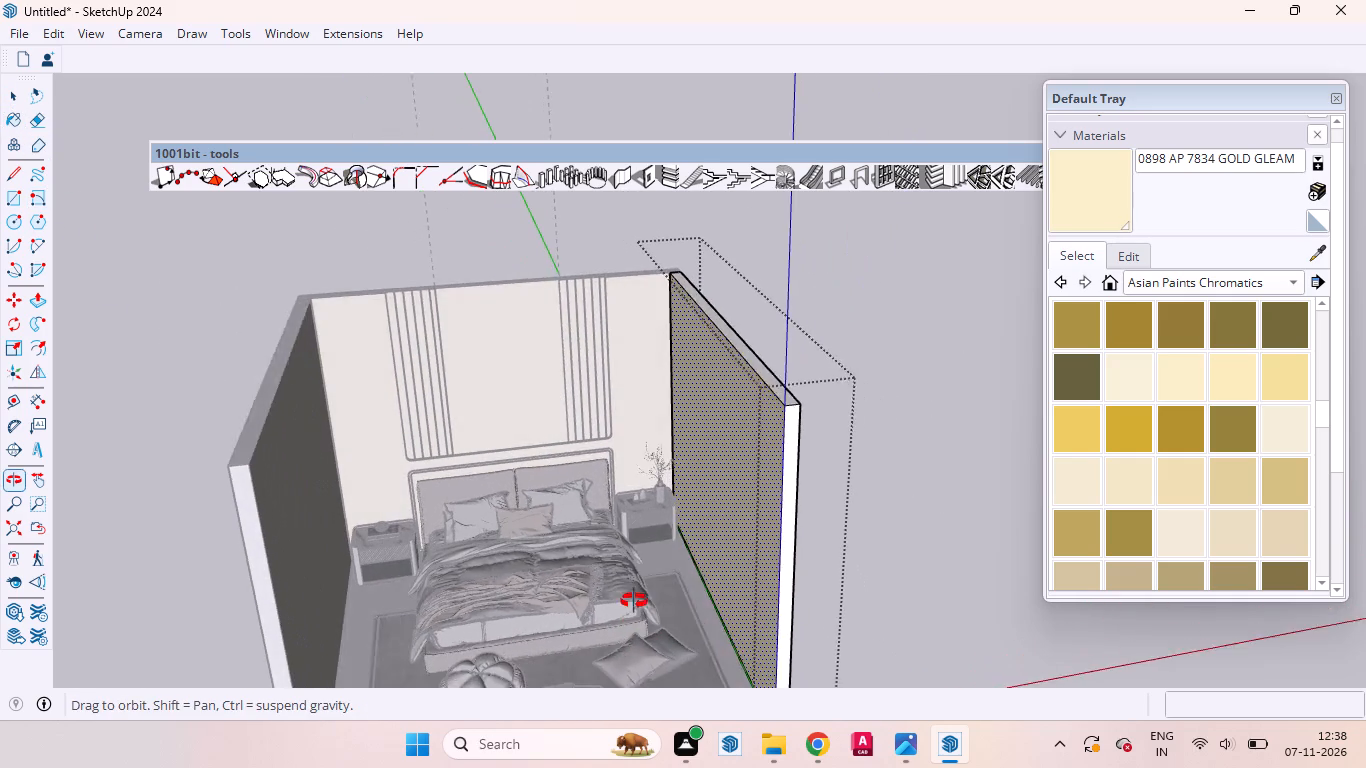
middle_click_drag(634, 601, 634, 594)
left_click(961, 492)
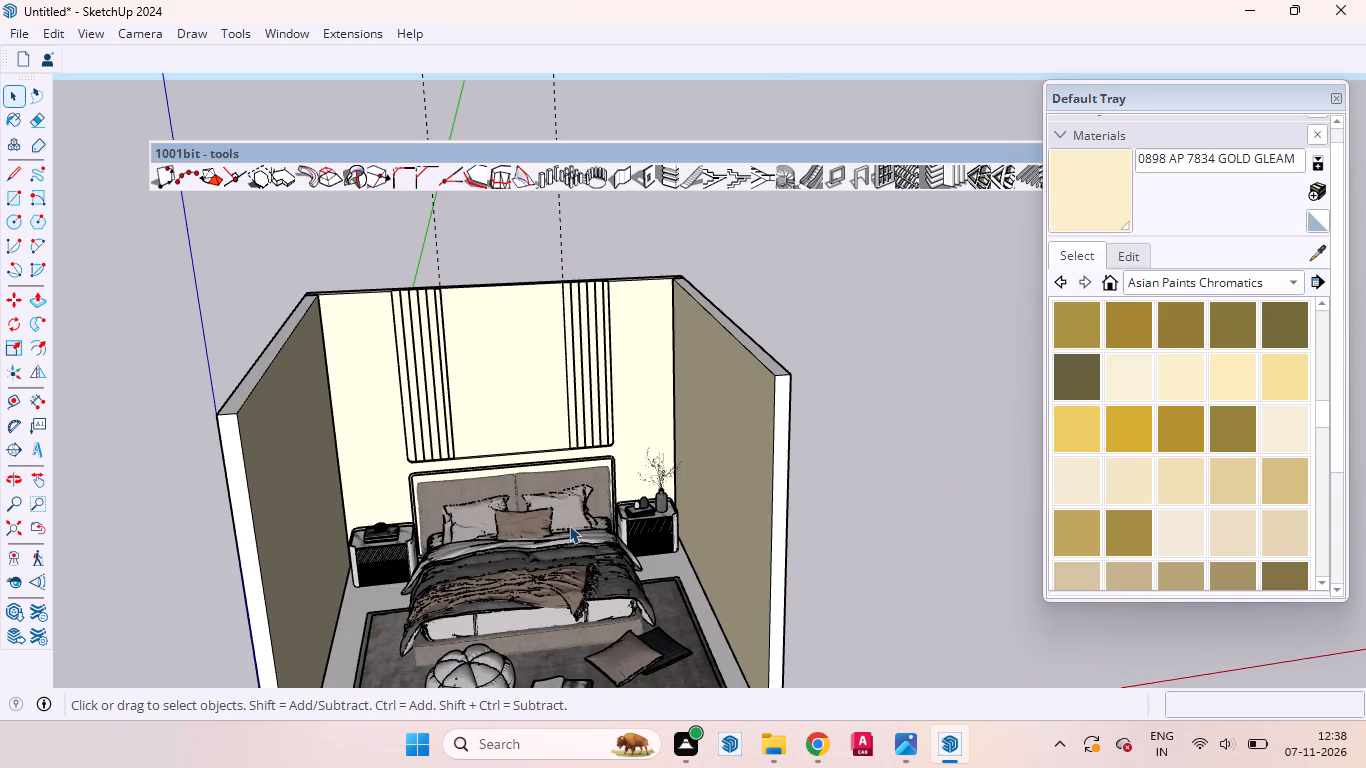
Examine the painted room from the front and the louvred panel's edges and lower corner up close.
scroll(727, 408, "down", 4)
middle_click_drag(693, 484, 672, 459)
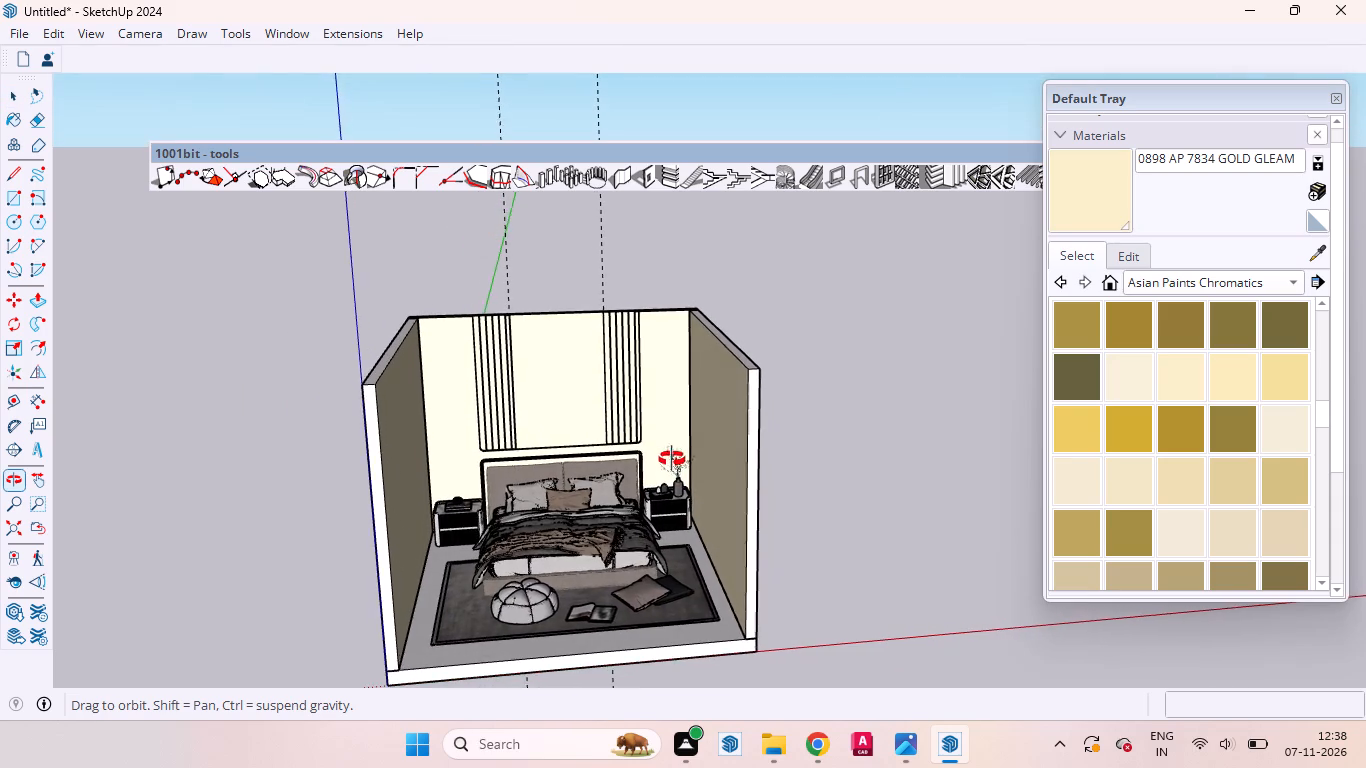
middle_click_drag(672, 459, 678, 459)
scroll(687, 512, "down", 3)
scroll(559, 485, "up", 1)
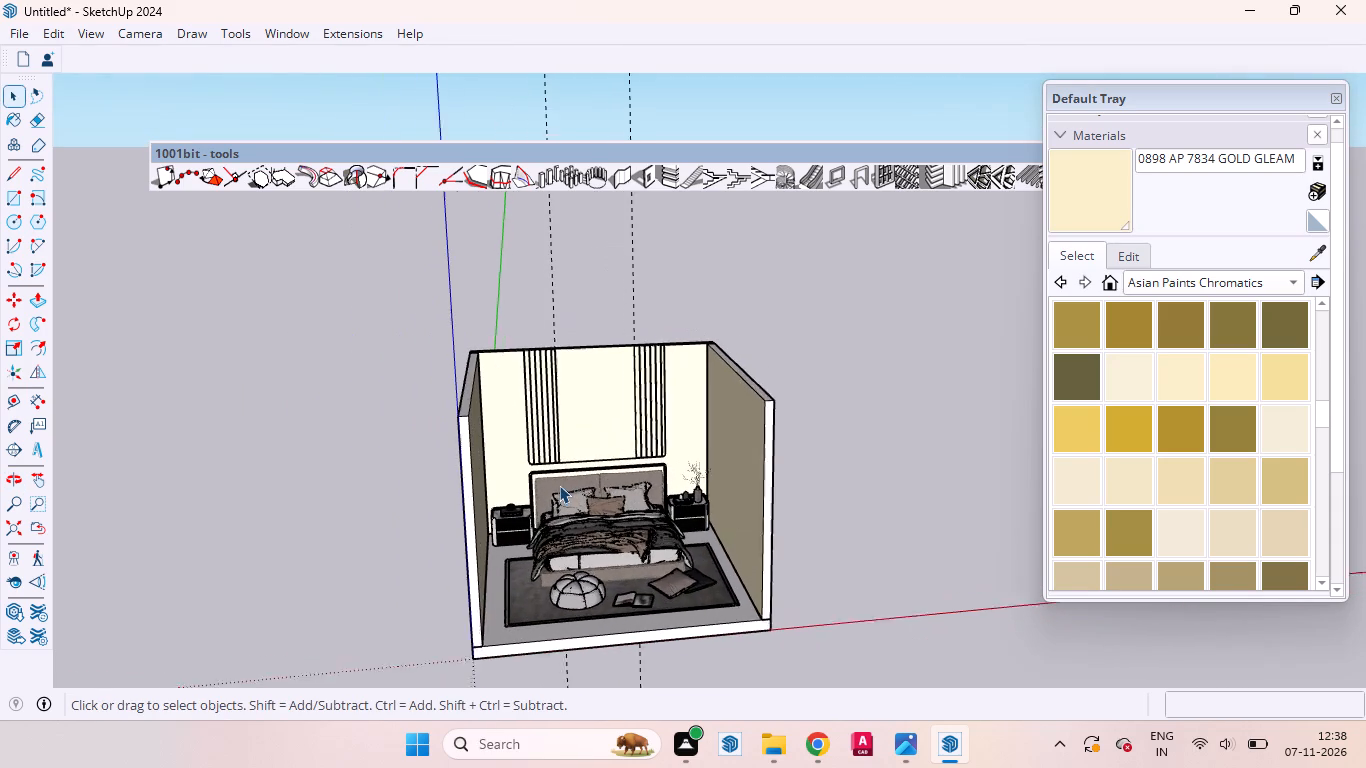
scroll(559, 485, "up", 1)
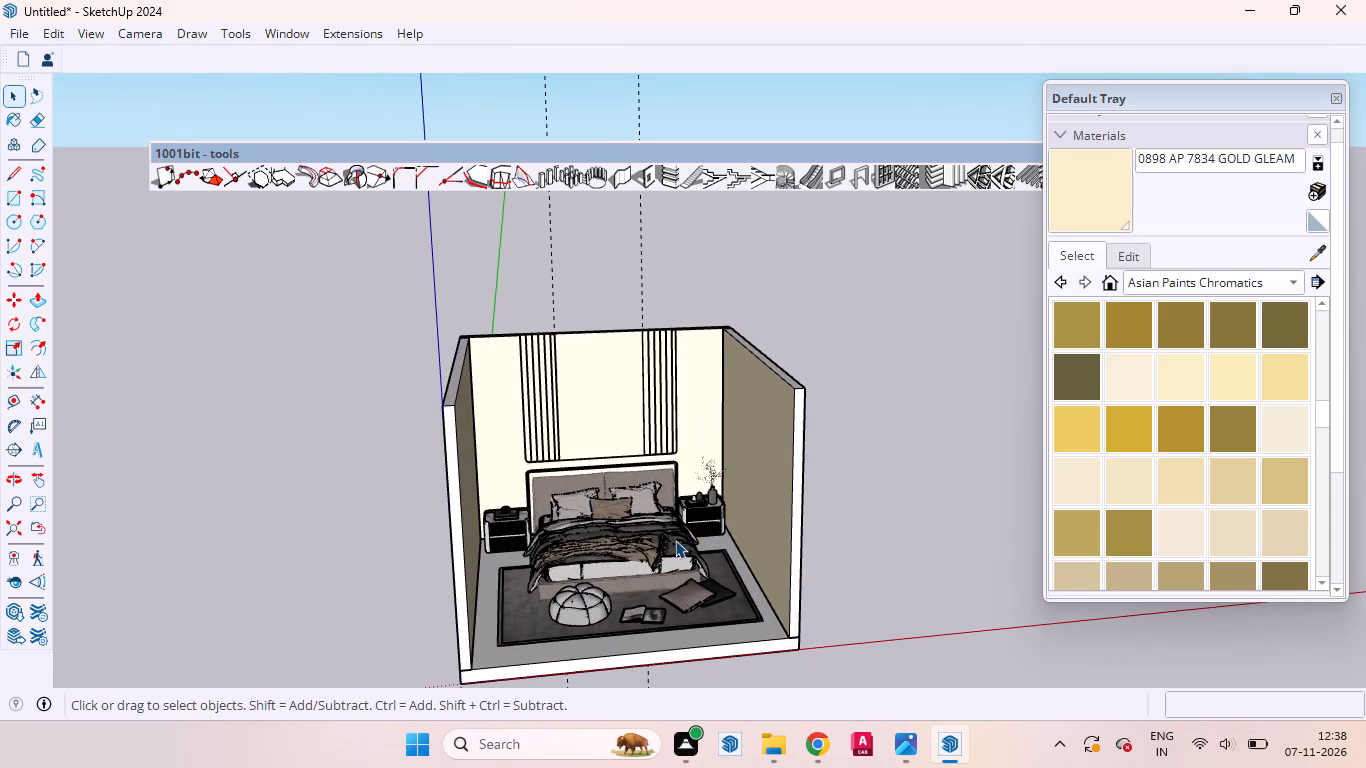
scroll(675, 540, "up", 1)
scroll(666, 527, "down", 3)
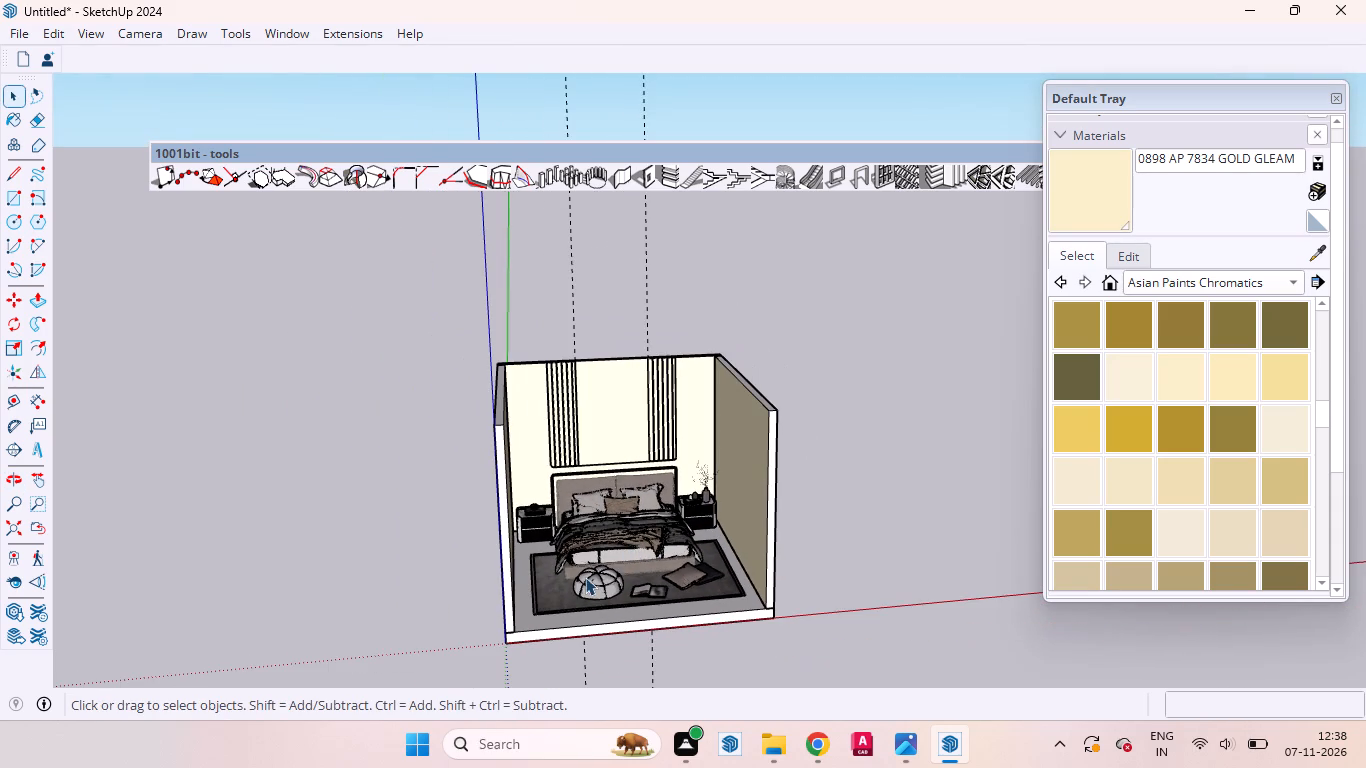
scroll(584, 575, "up", 5)
scroll(584, 479, "up", 12)
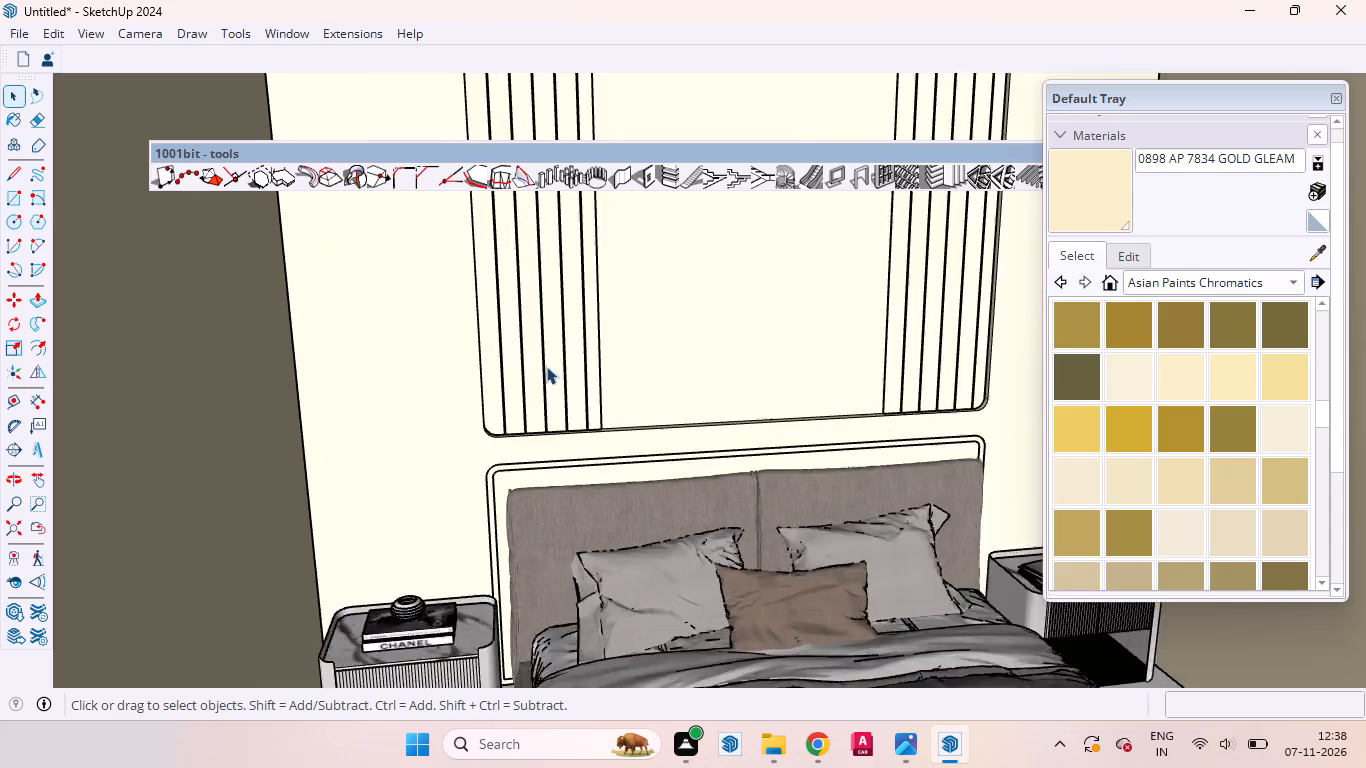
scroll(546, 366, "up", 5)
middle_click_drag(576, 415, 217, 505)
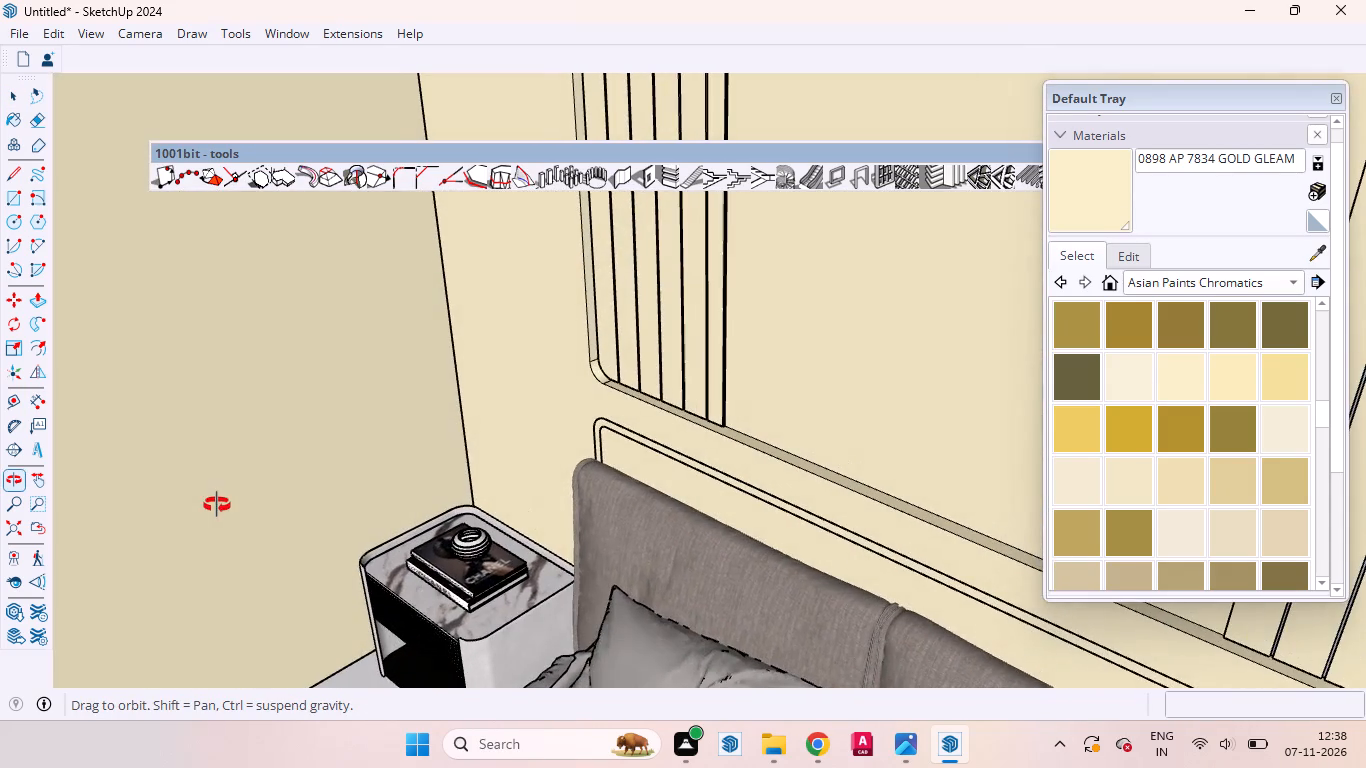
middle_click_drag(217, 505, 217, 504)
scroll(504, 390, "up", 3)
scroll(803, 337, "up", 12)
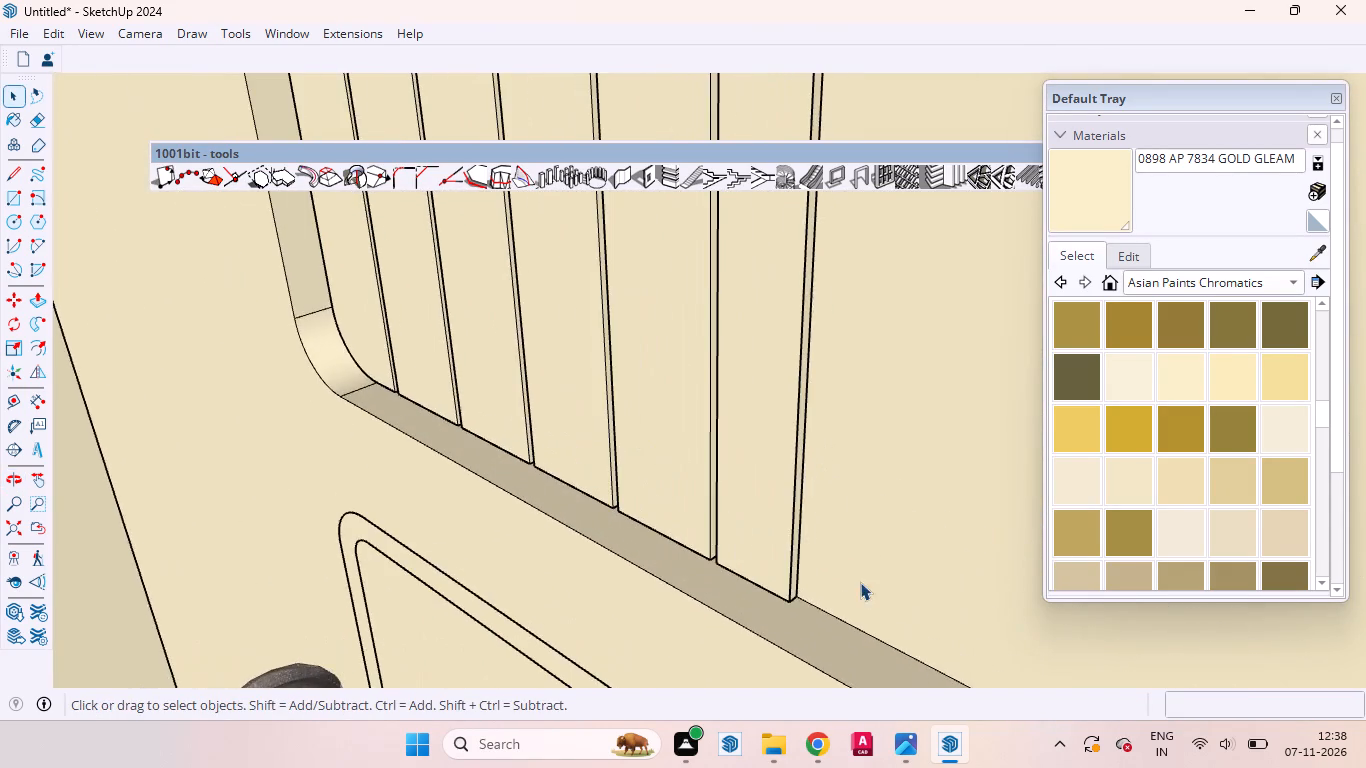
middle_click_drag(850, 580, 739, 464)
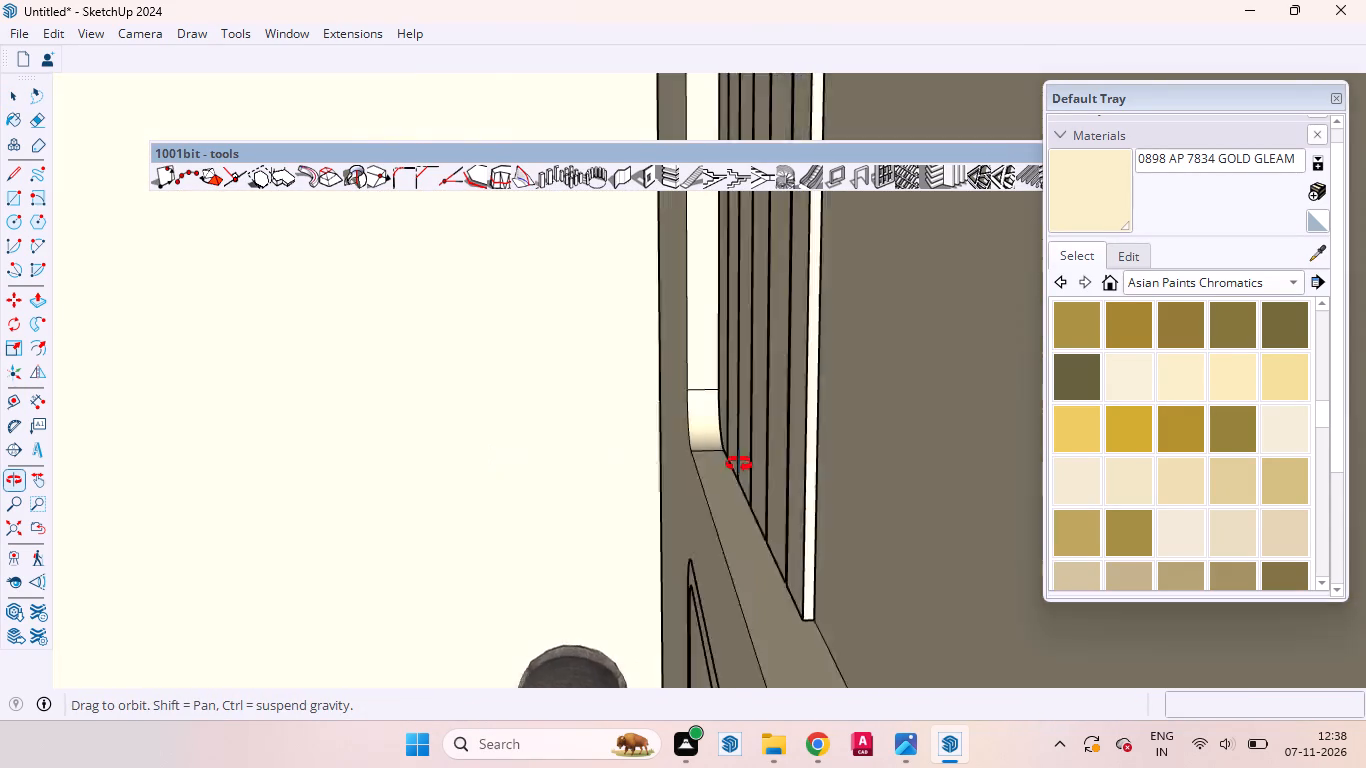
middle_click_drag(739, 464, 818, 468)
scroll(741, 505, "down", 15)
scroll(742, 396, "up", 1)
scroll(742, 397, "down", 1)
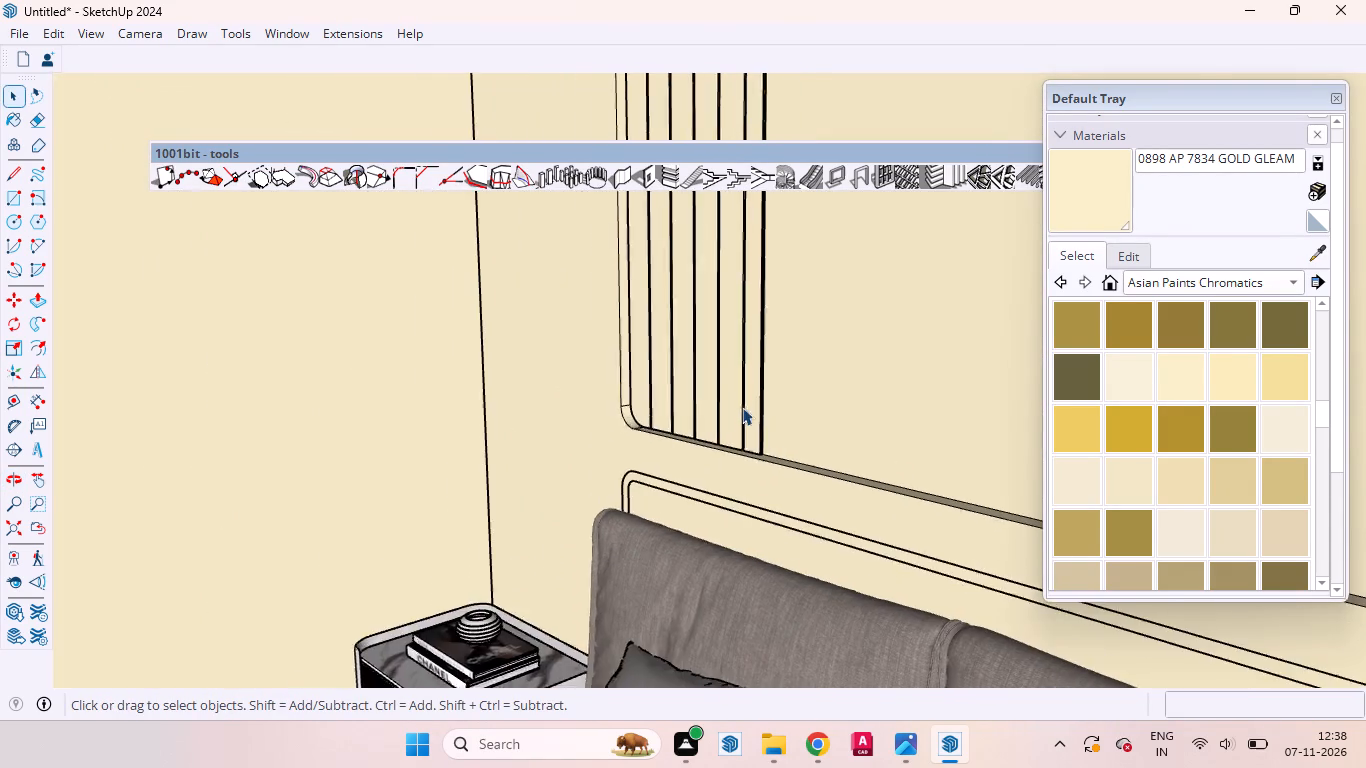
scroll(742, 407, "down", 5)
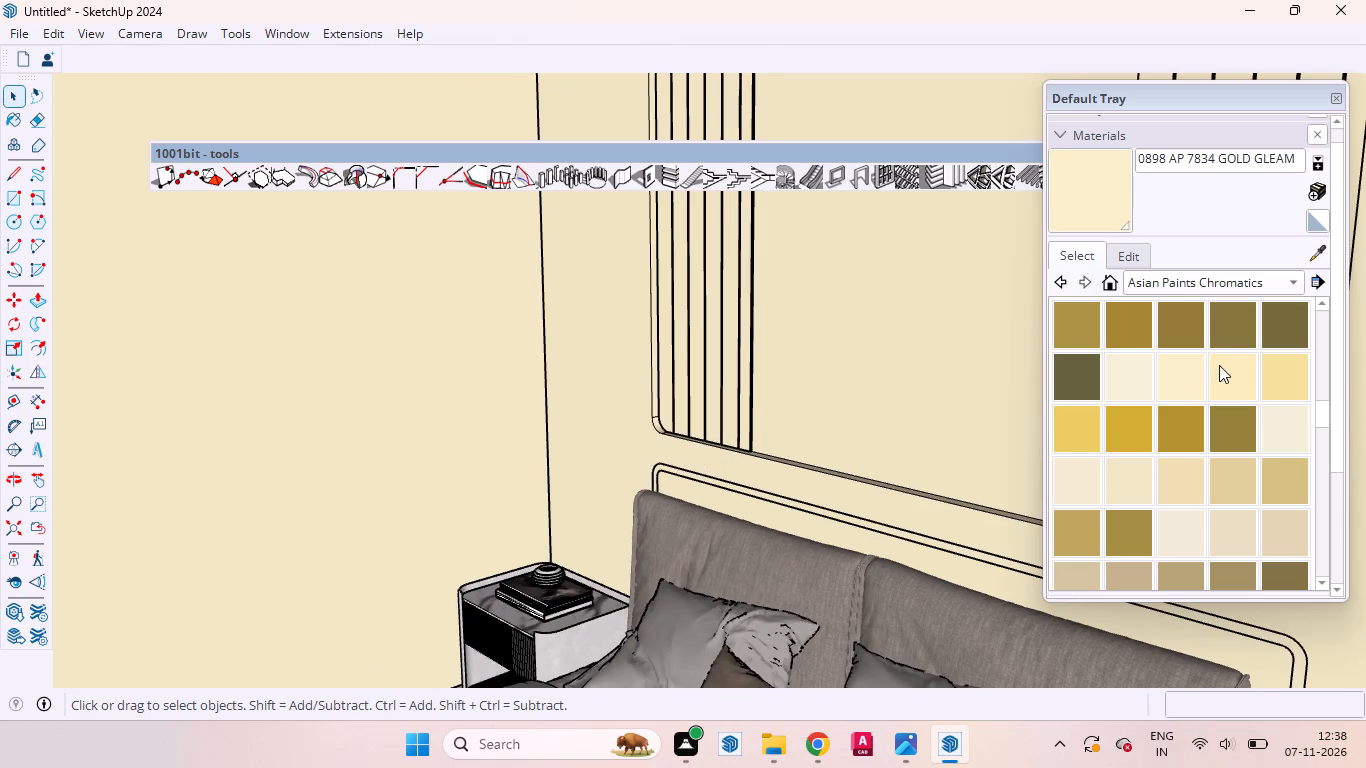
Choose 0897 AP 7835 CREAM CARESS from the Asian Paints Chromatics collection and apply it to the back wall group.
left_click(1222, 368)
left_click(1189, 378)
left_click(1127, 376)
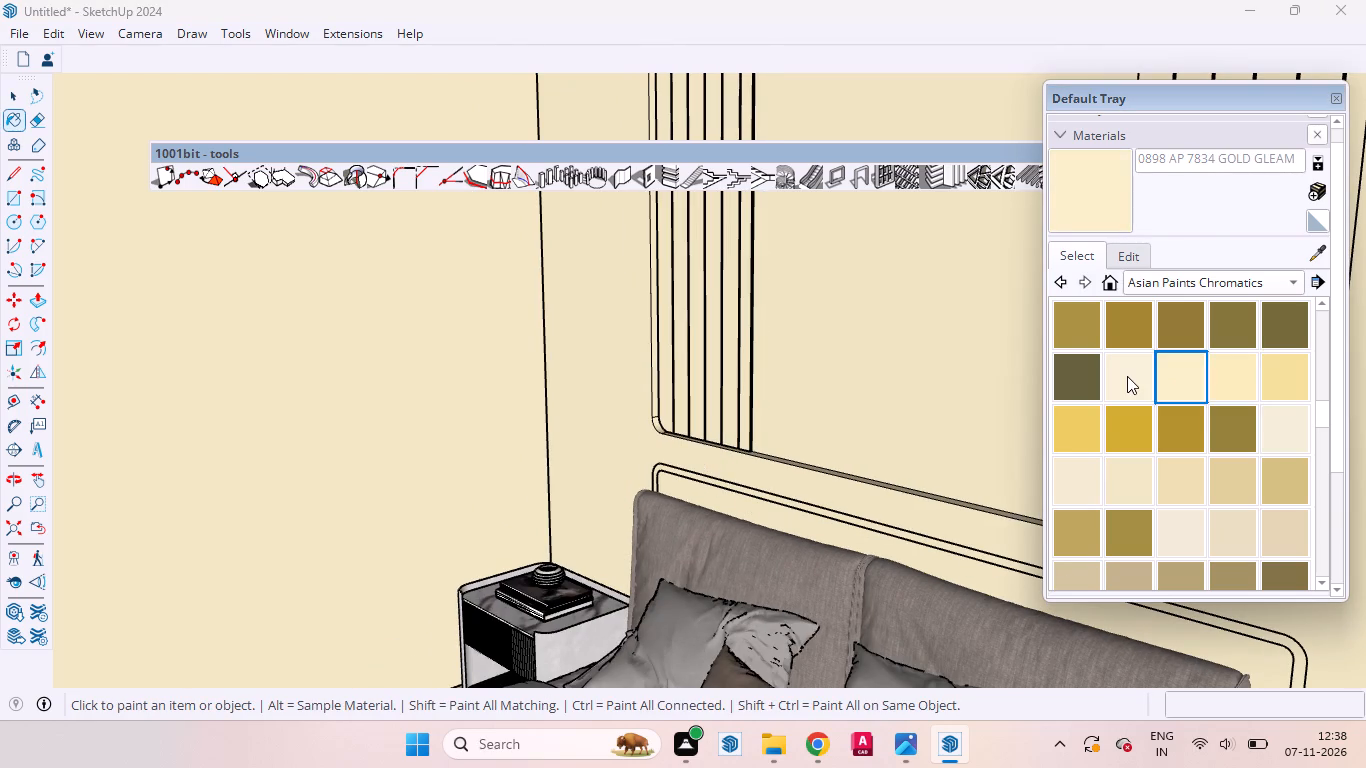
scroll(818, 402, "down", 3)
scroll(817, 401, "up", 1)
scroll(725, 387, "down", 5)
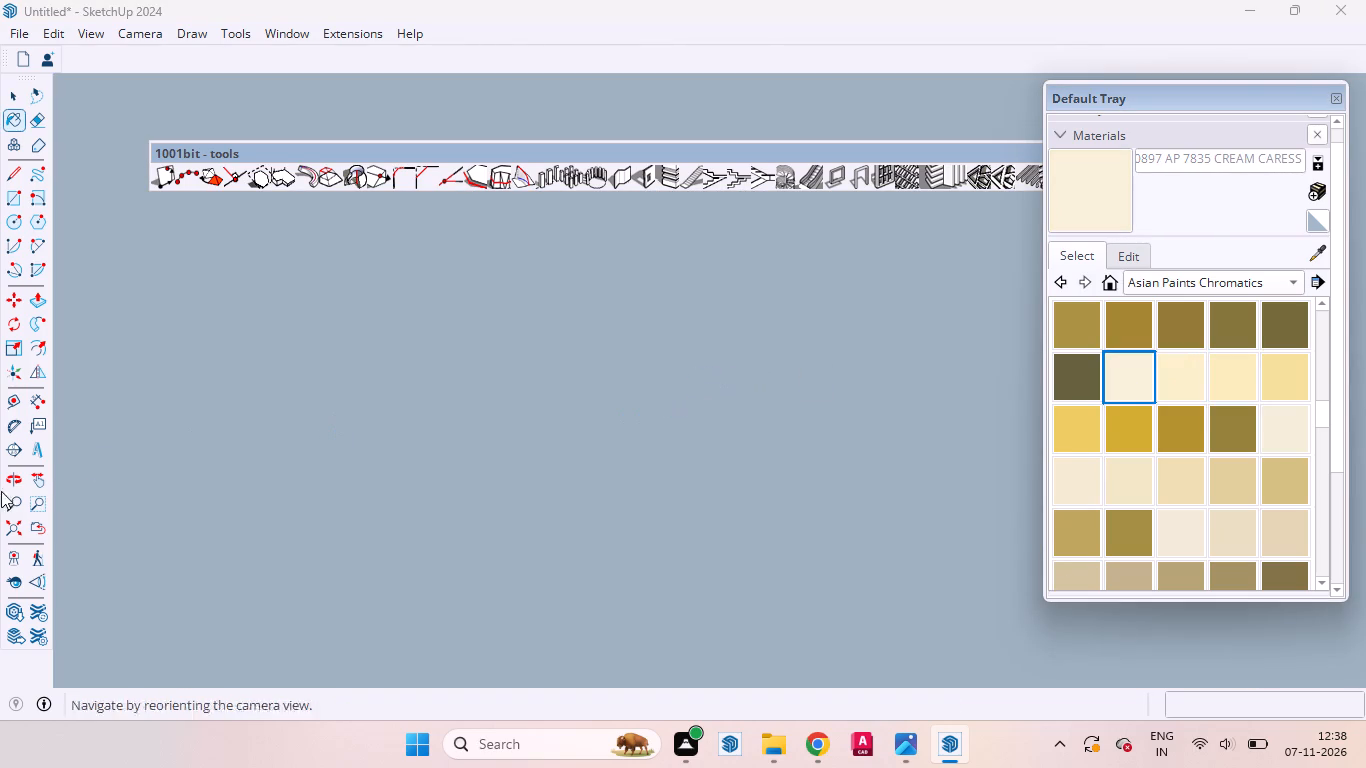
left_click(30, 532)
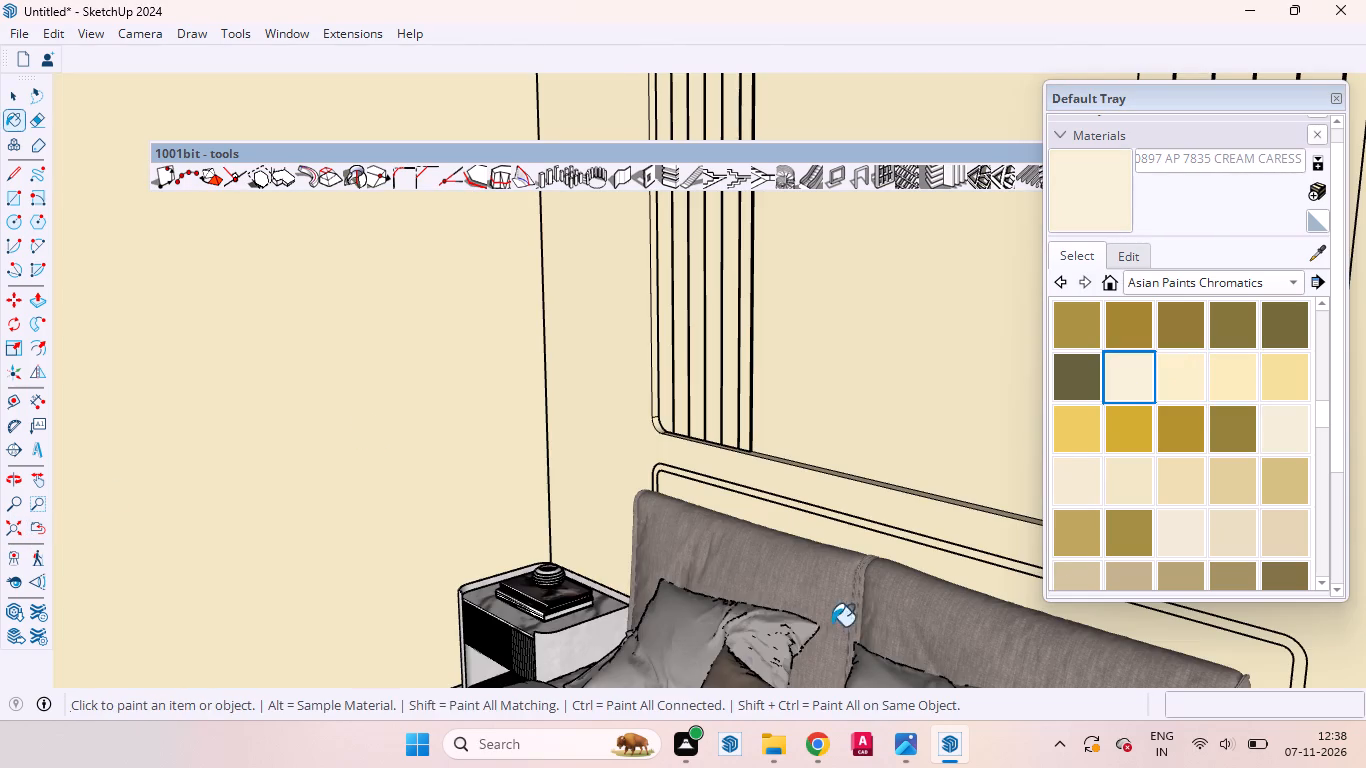
middle_click_drag(919, 636, 1032, 533)
scroll(803, 478, "down", 5)
middle_click_drag(619, 496, 721, 745)
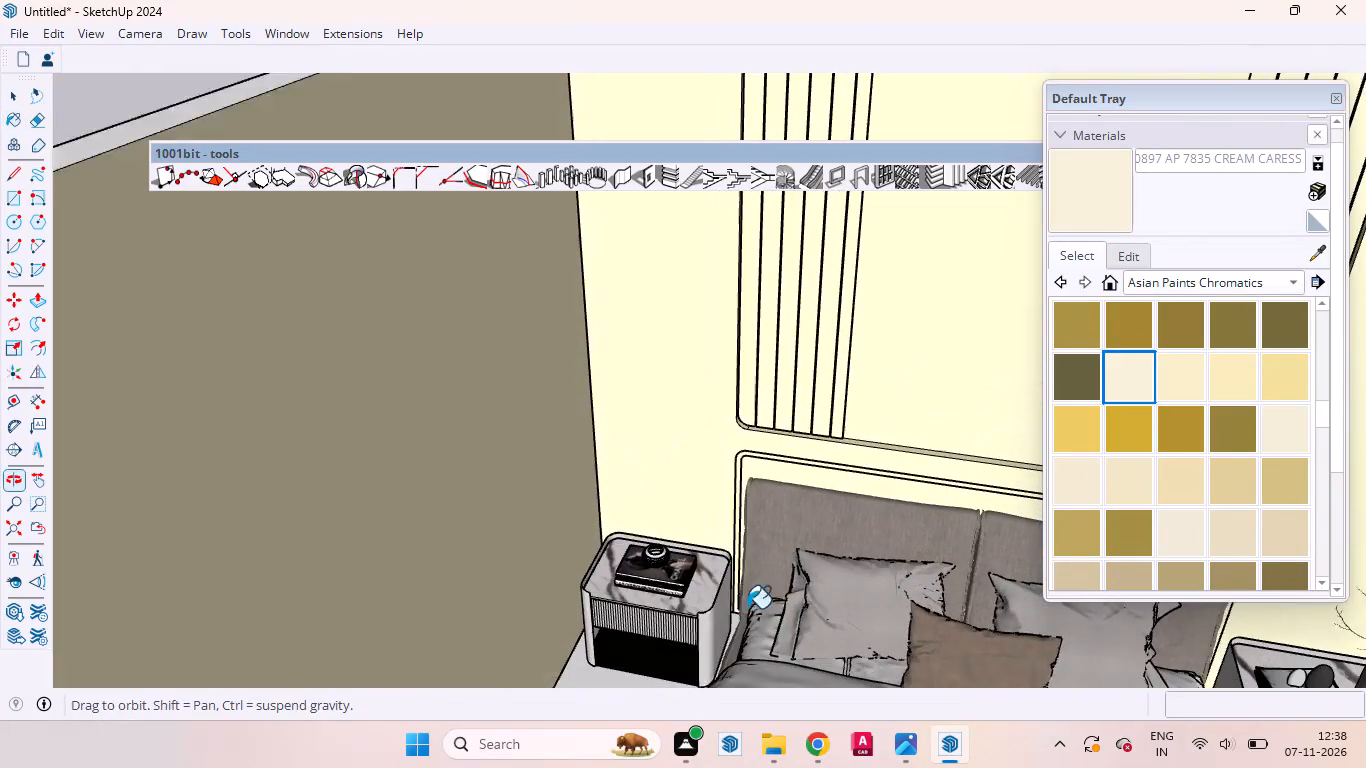
scroll(769, 436, "down", 9)
scroll(574, 363, "down", 3)
left_click(765, 336)
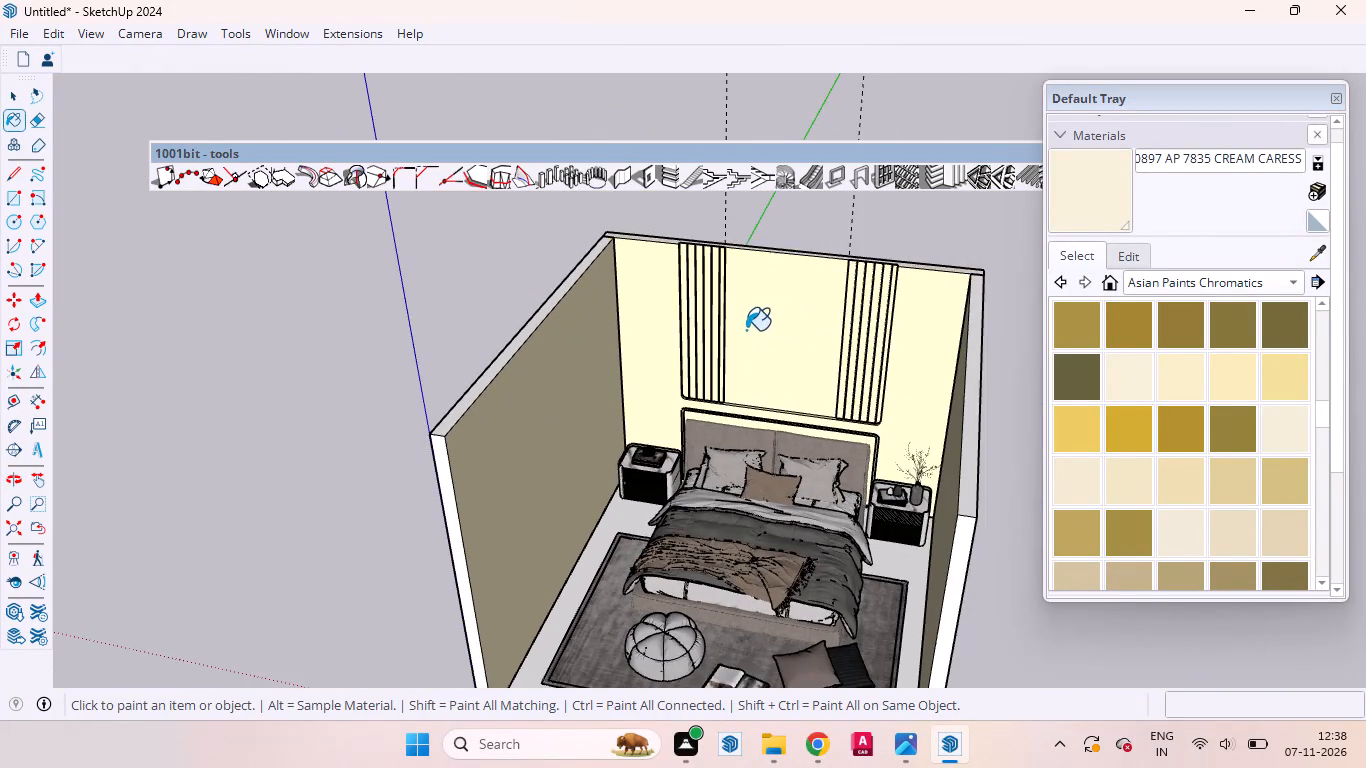
scroll(746, 330, "up", 10)
left_click(832, 321)
Open the back wall group and paint the panel's central face between the louvres with CREAM CARESS.
left_click(1085, 178)
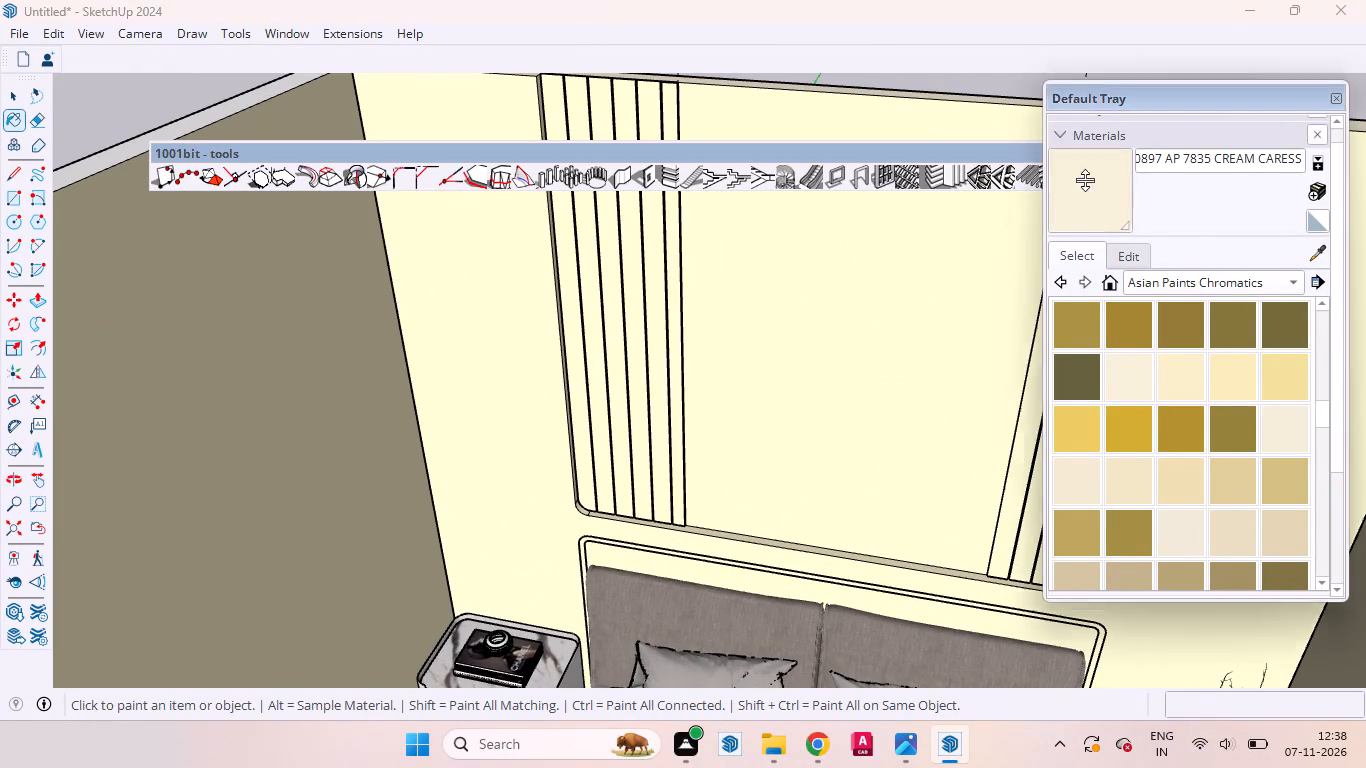
left_click(9, 96)
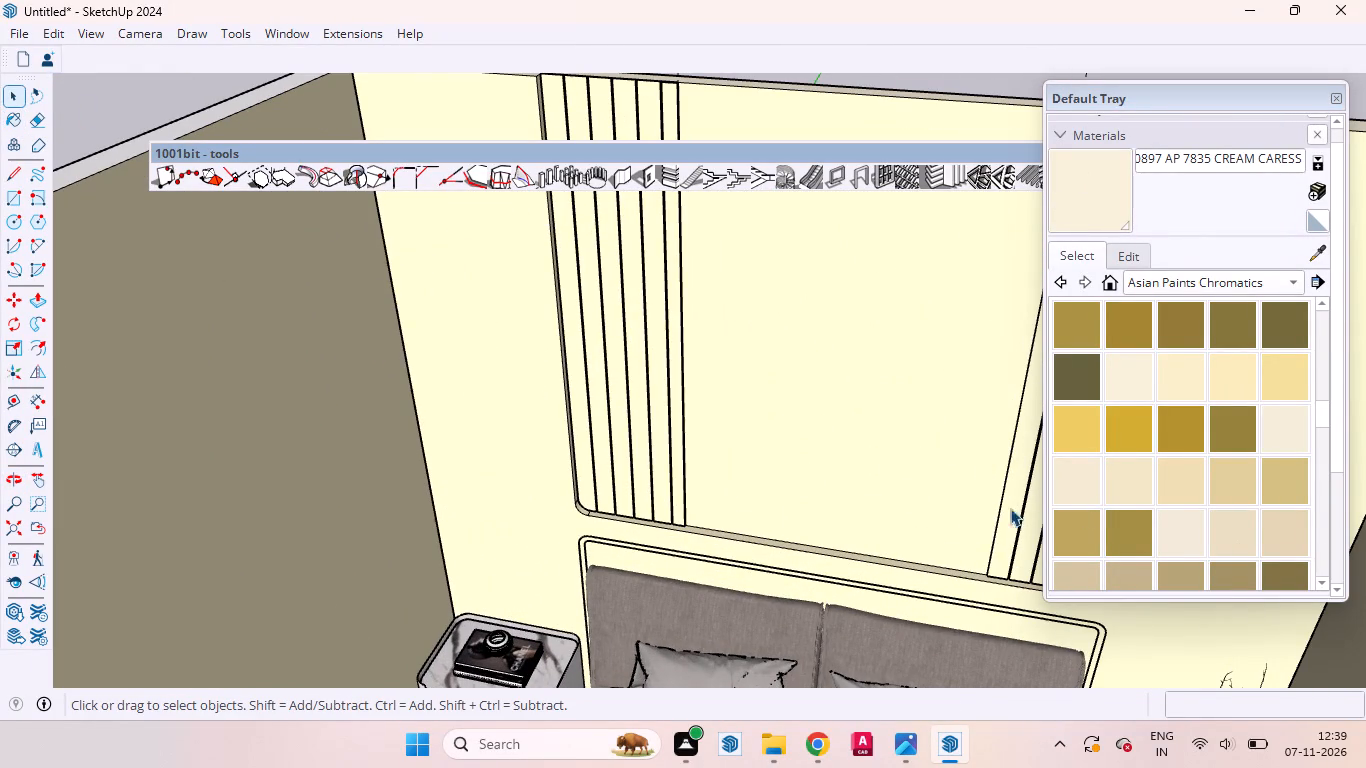
double_click(895, 406)
left_click(787, 404)
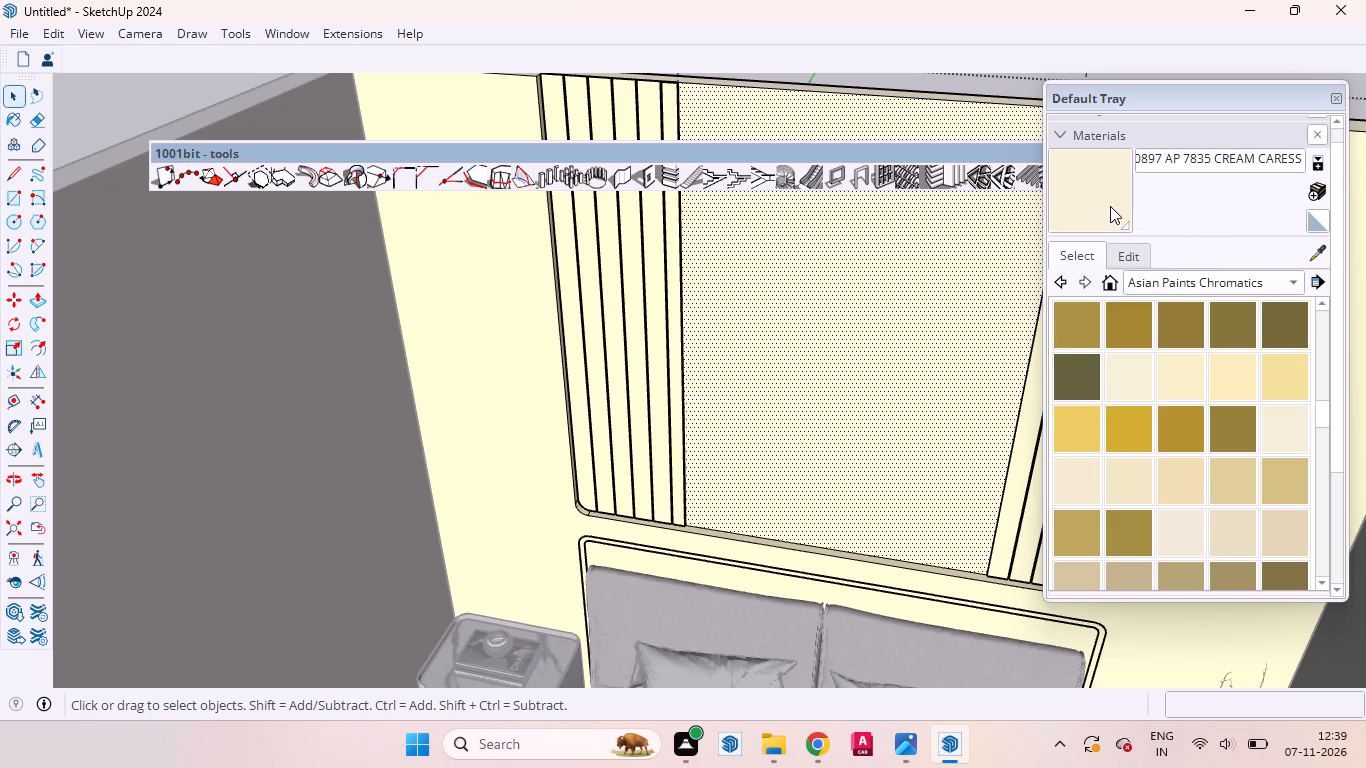
left_click(1110, 206)
left_click(913, 319)
Paint the louvres on both sides of the panel and the surrounding back-wall surface with CREAM CARESS.
scroll(709, 326, "up", 8)
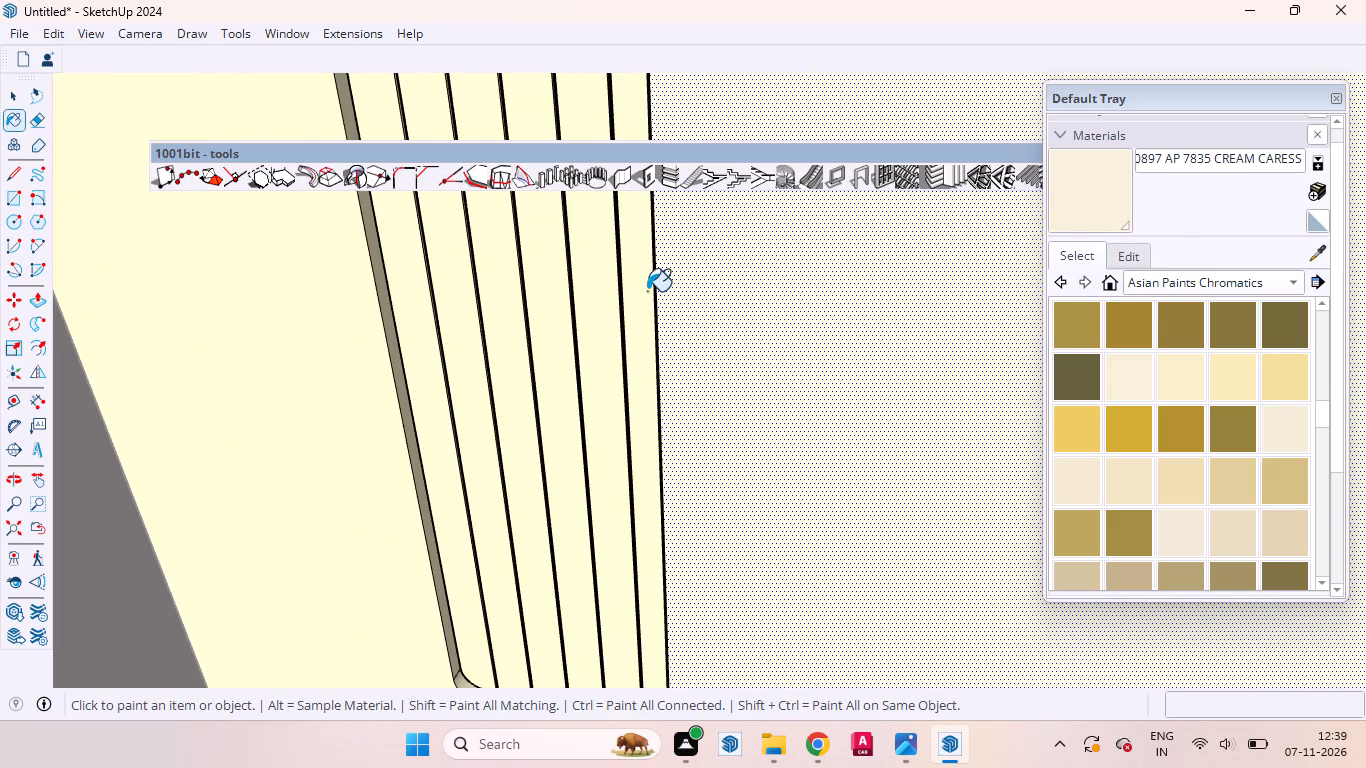
left_click(639, 291)
scroll(520, 349, "down", 15)
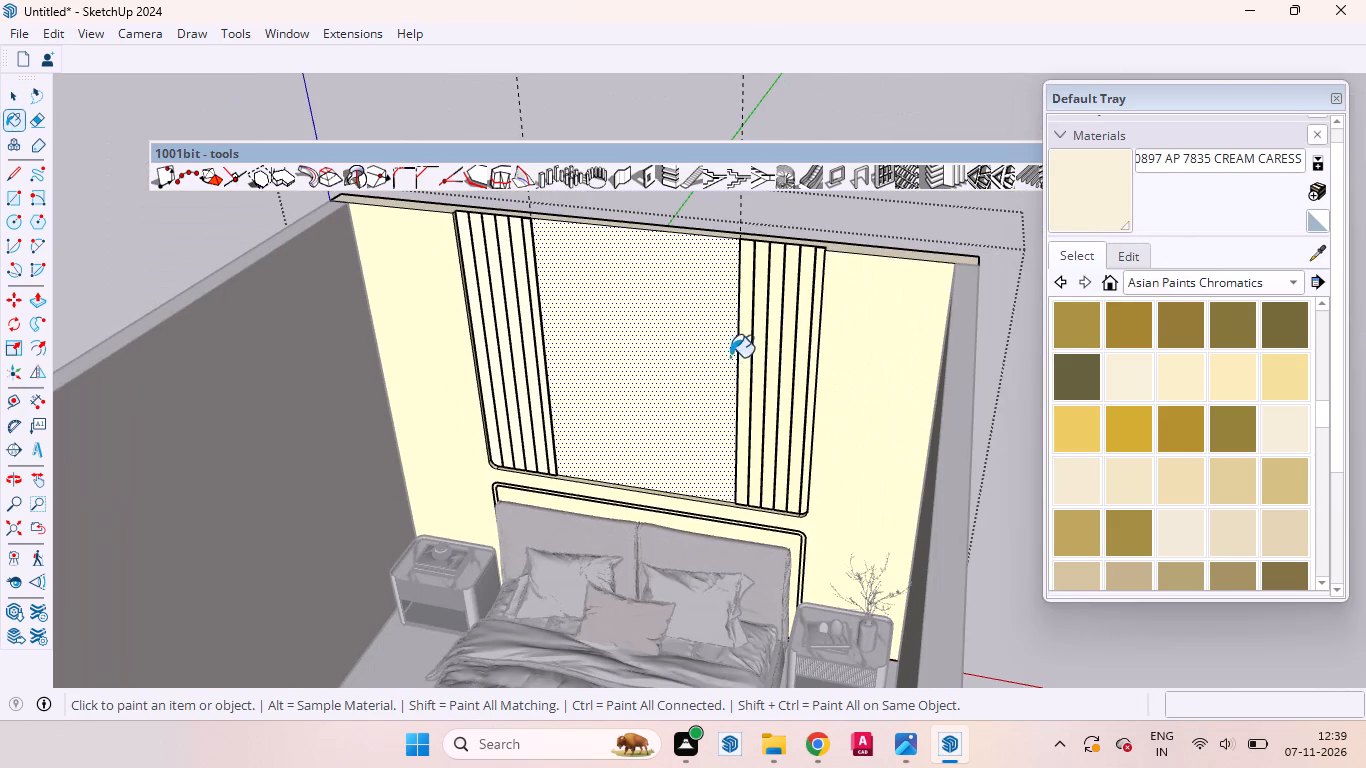
left_click(753, 356)
left_click(839, 361)
left_click(427, 358)
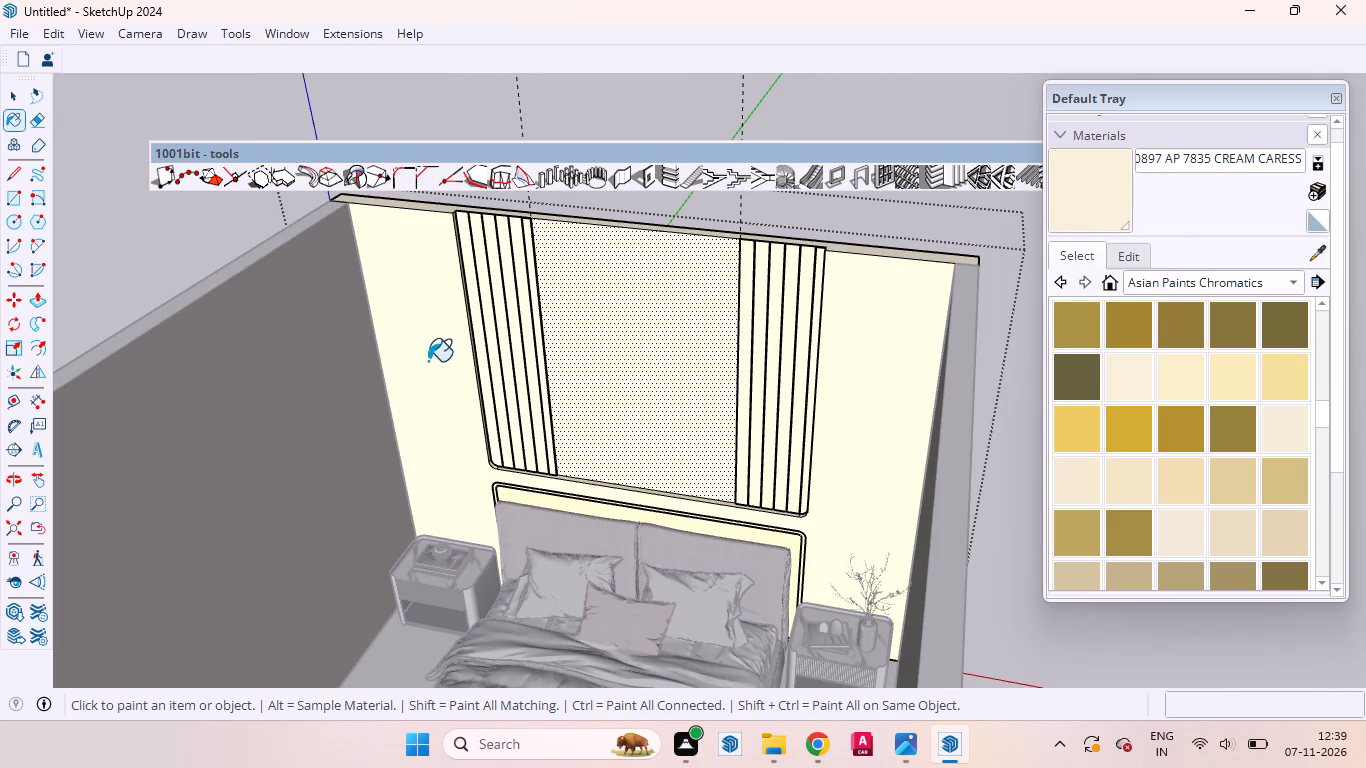
Paint the panel behind the headboard and its rounded border strip with CREAM CARESS.
scroll(593, 562, "up", 16)
left_click(559, 480)
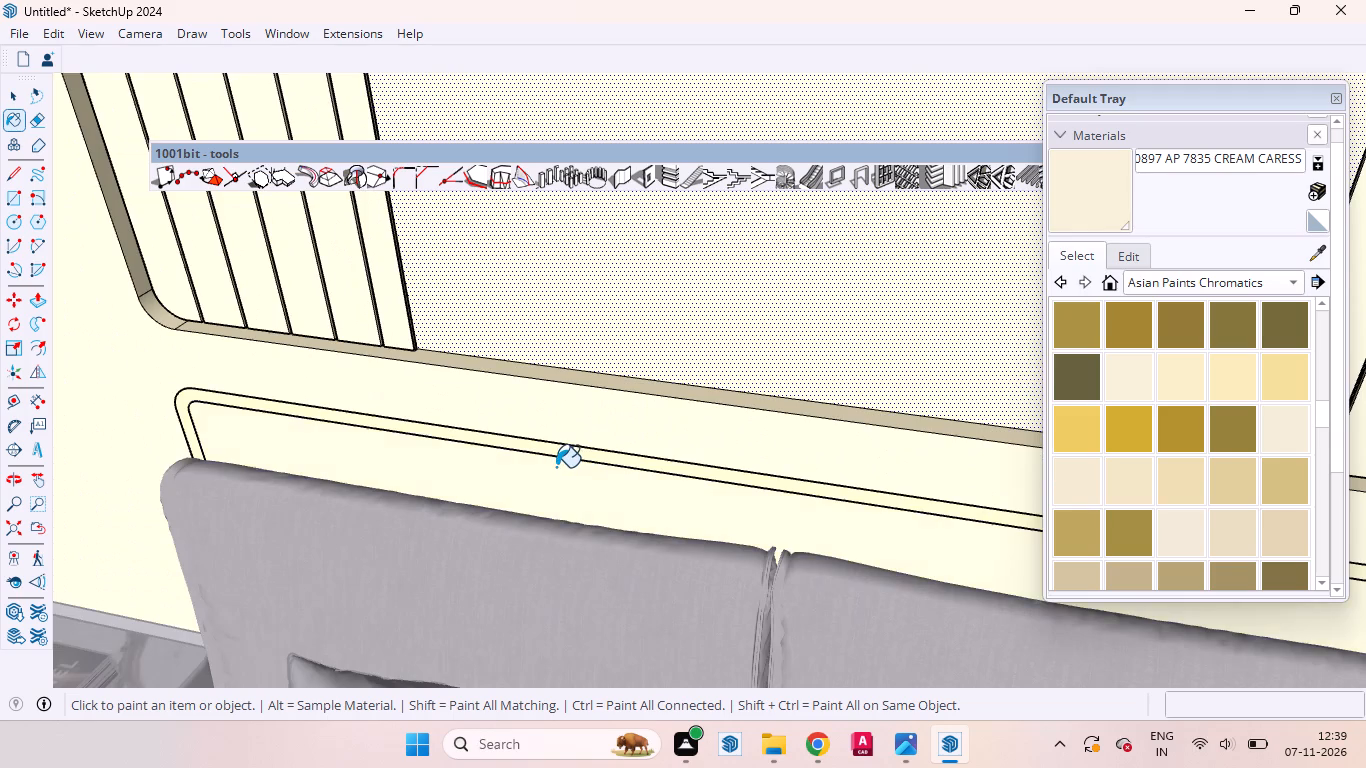
scroll(556, 467, "up", 9)
left_click(559, 437)
scroll(589, 463, "down", 10)
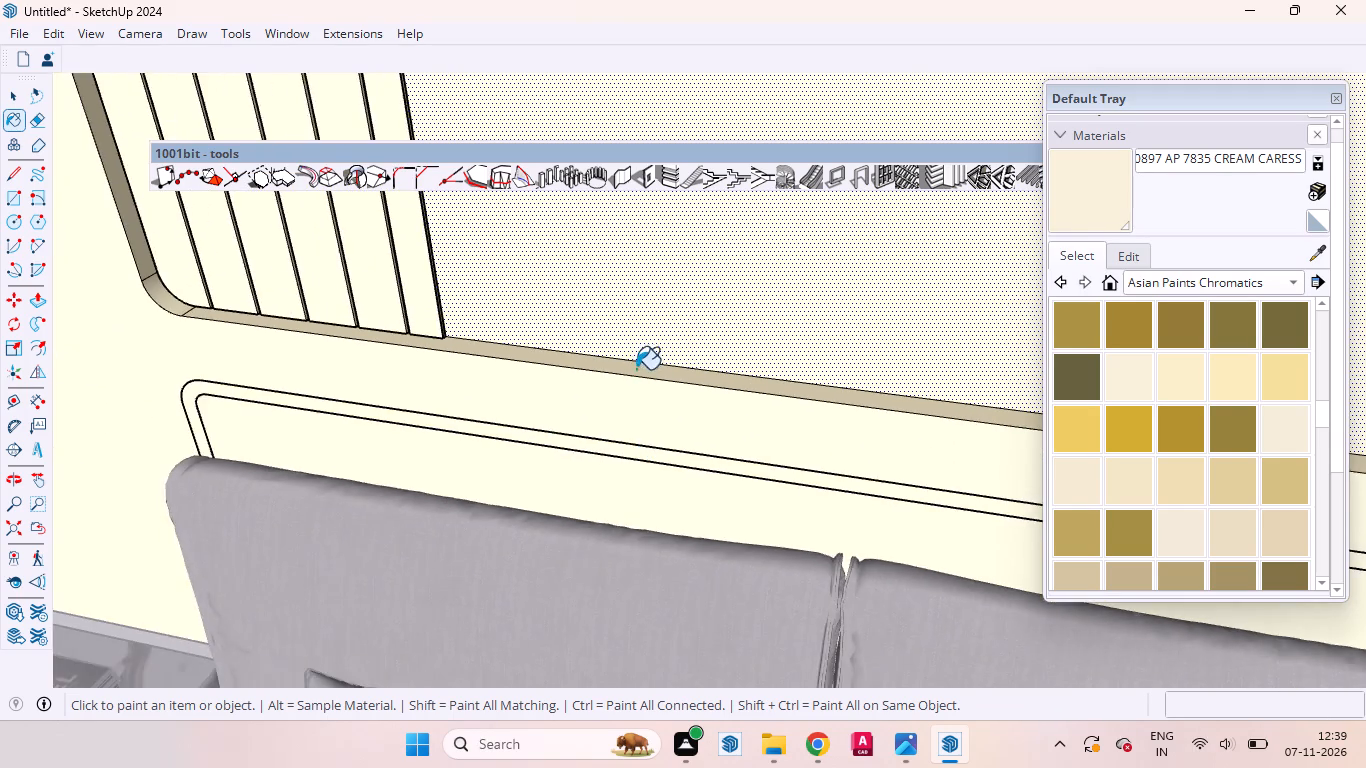
Paint the louvred panel recess's bottom edge, lower-left rounded corner and left side edge with CREAM CARESS.
scroll(623, 355, "up", 3)
scroll(623, 355, "down", 1)
scroll(623, 355, "up", 5)
left_click(614, 369)
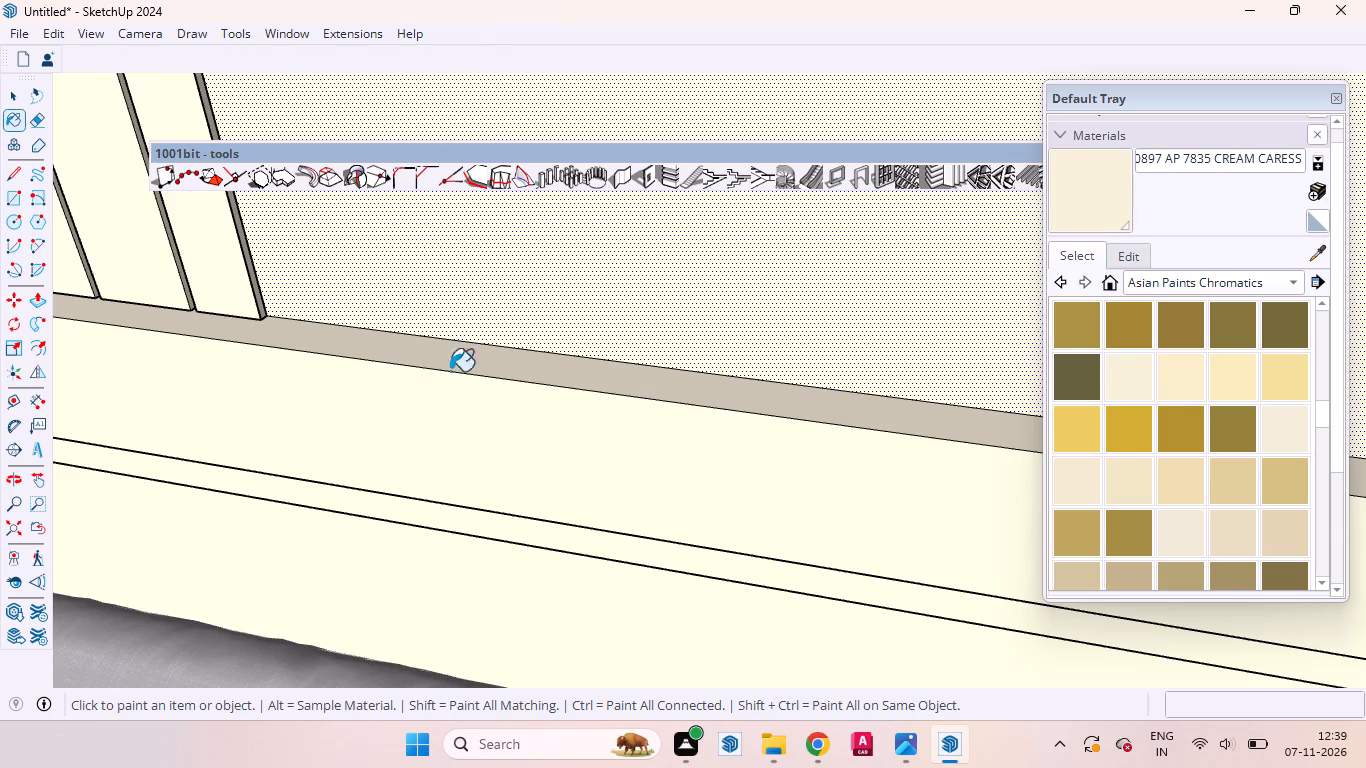
scroll(466, 363, "down", 14)
scroll(518, 354, "up", 11)
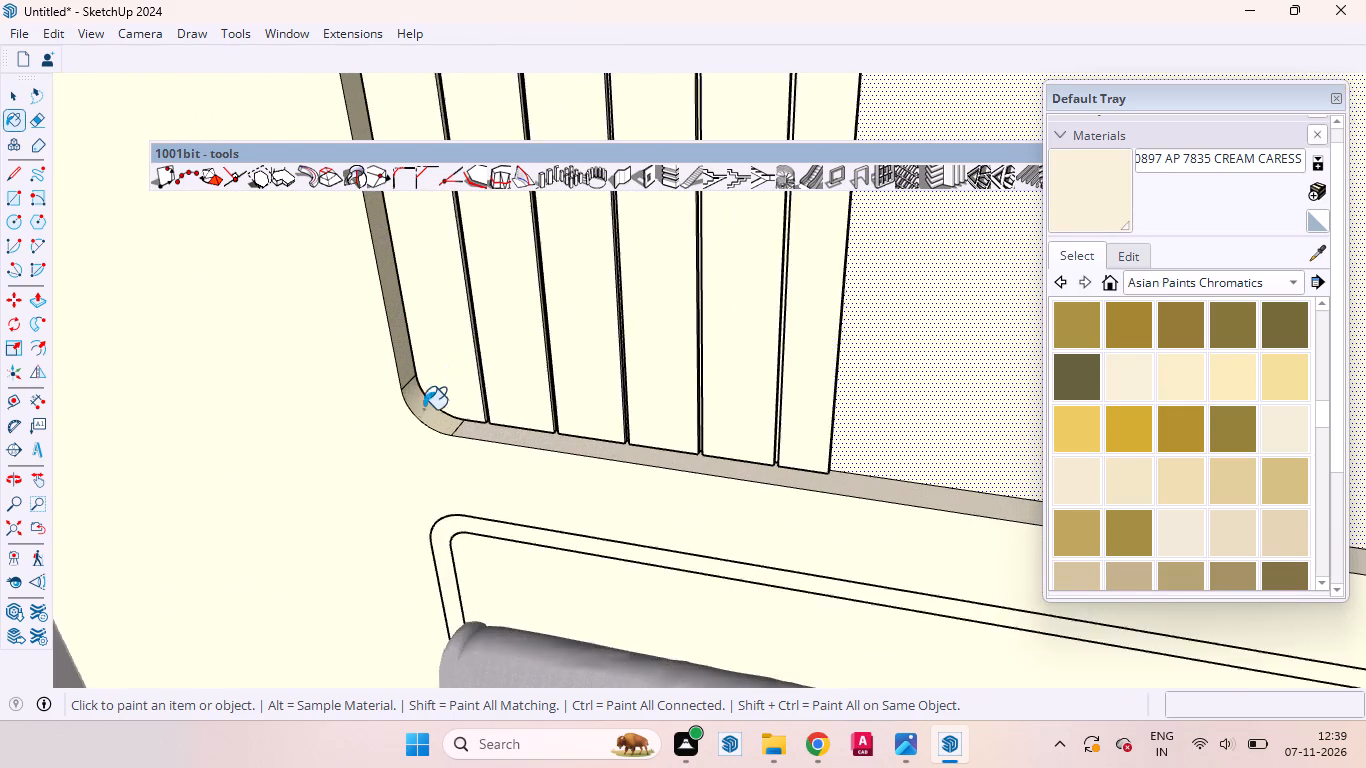
scroll(423, 409, "up", 3)
left_click(418, 416)
scroll(385, 331, "up", 4)
scroll(374, 308, "down", 1)
scroll(374, 308, "up", 1)
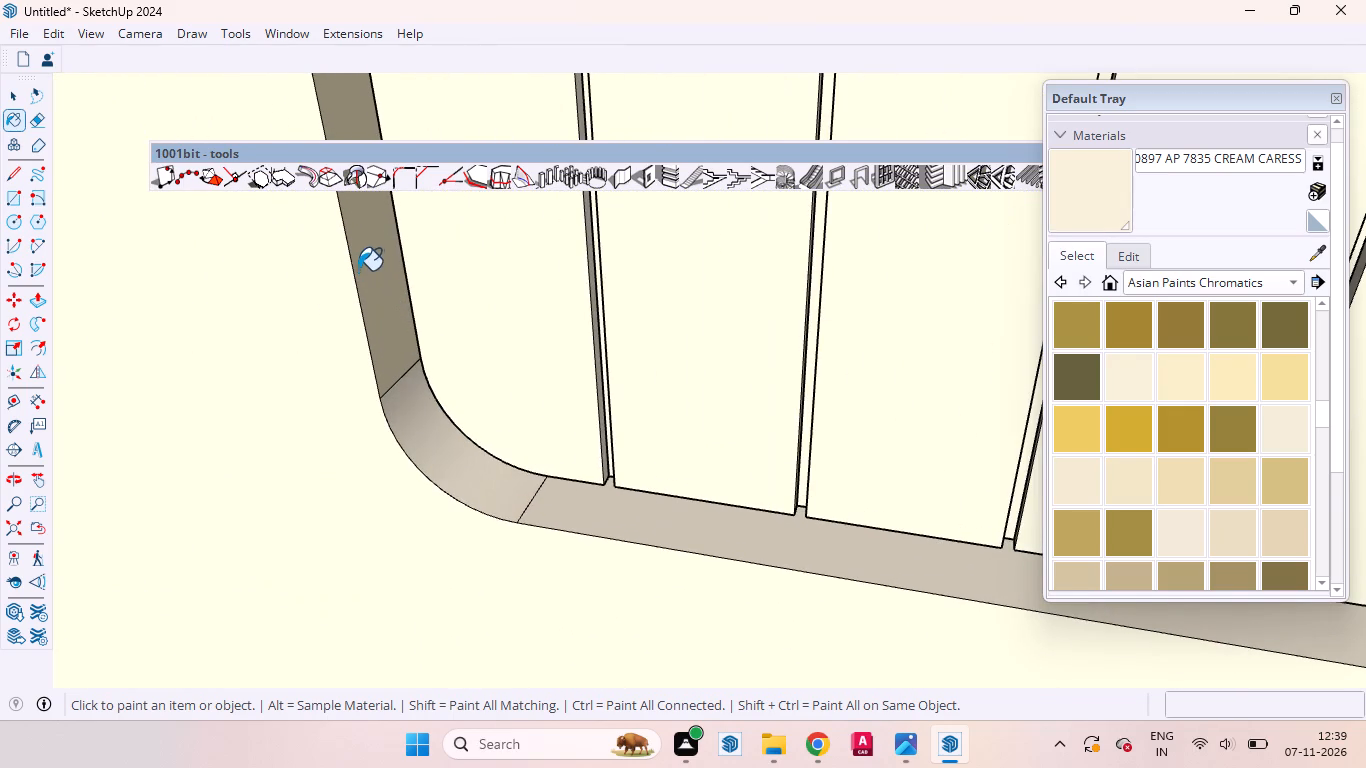
left_click(370, 270)
Paint the louvred panel recess's lower-right rounded corner and right side edge with CREAM CARESS, and leave the Paint Bucket for Select.
scroll(342, 380, "down", 20)
scroll(342, 380, "down", 10)
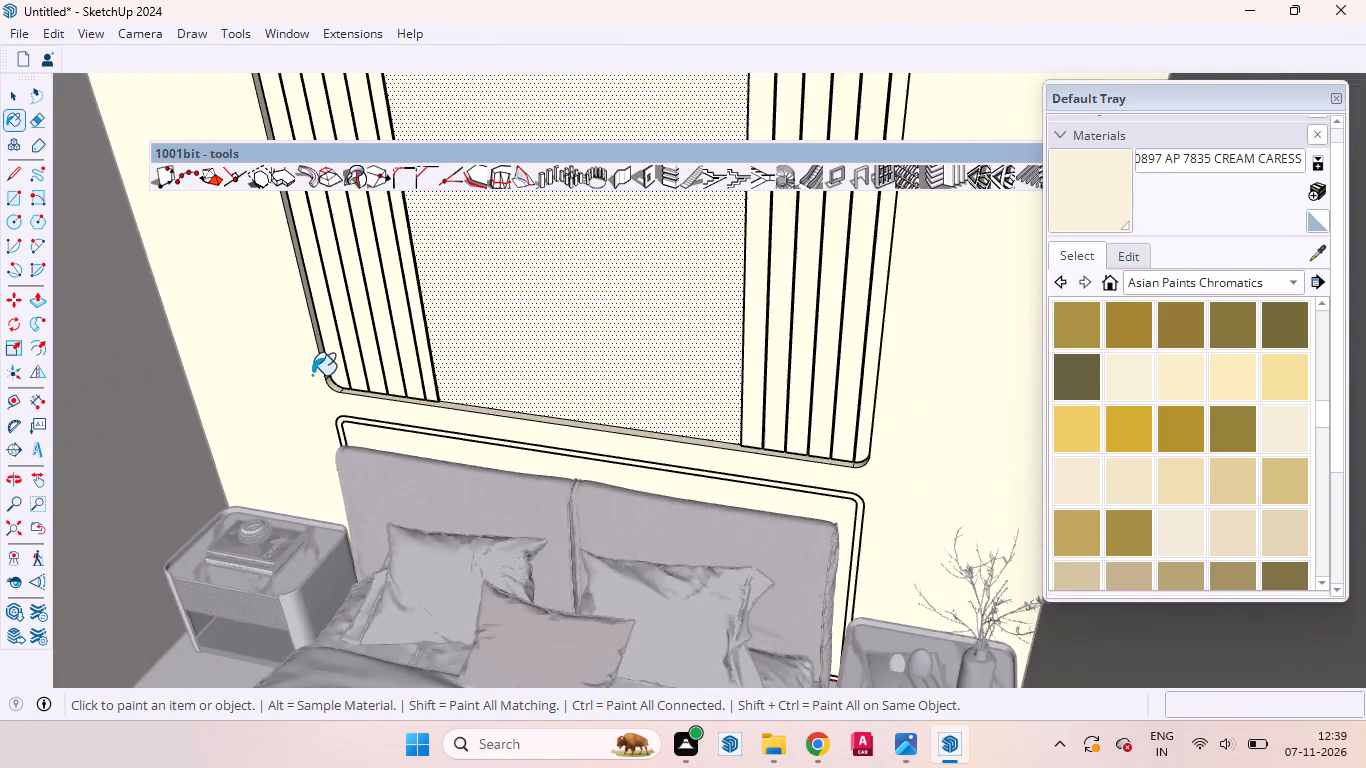
scroll(312, 375, "down", 5)
middle_click_drag(328, 386, 704, 413)
scroll(707, 404, "up", 4)
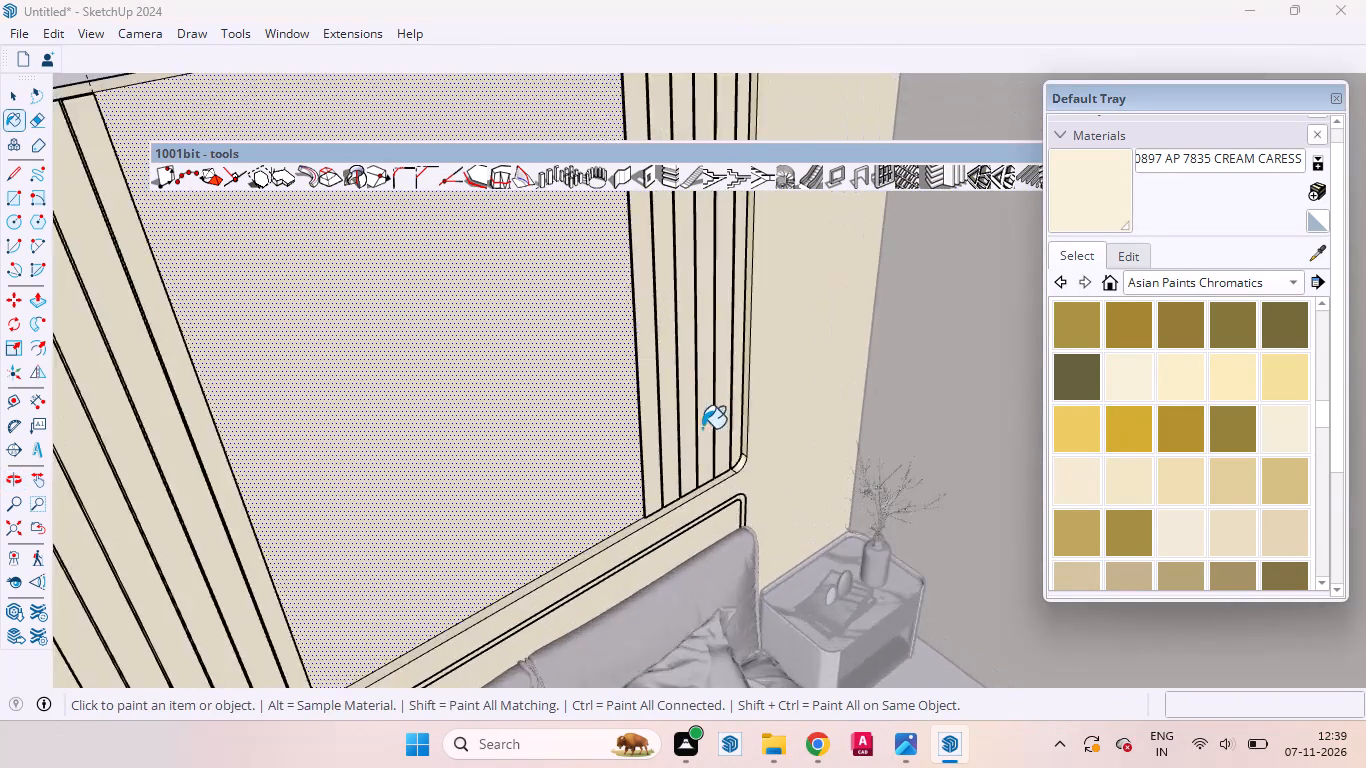
scroll(702, 428, "up", 15)
left_click(771, 490)
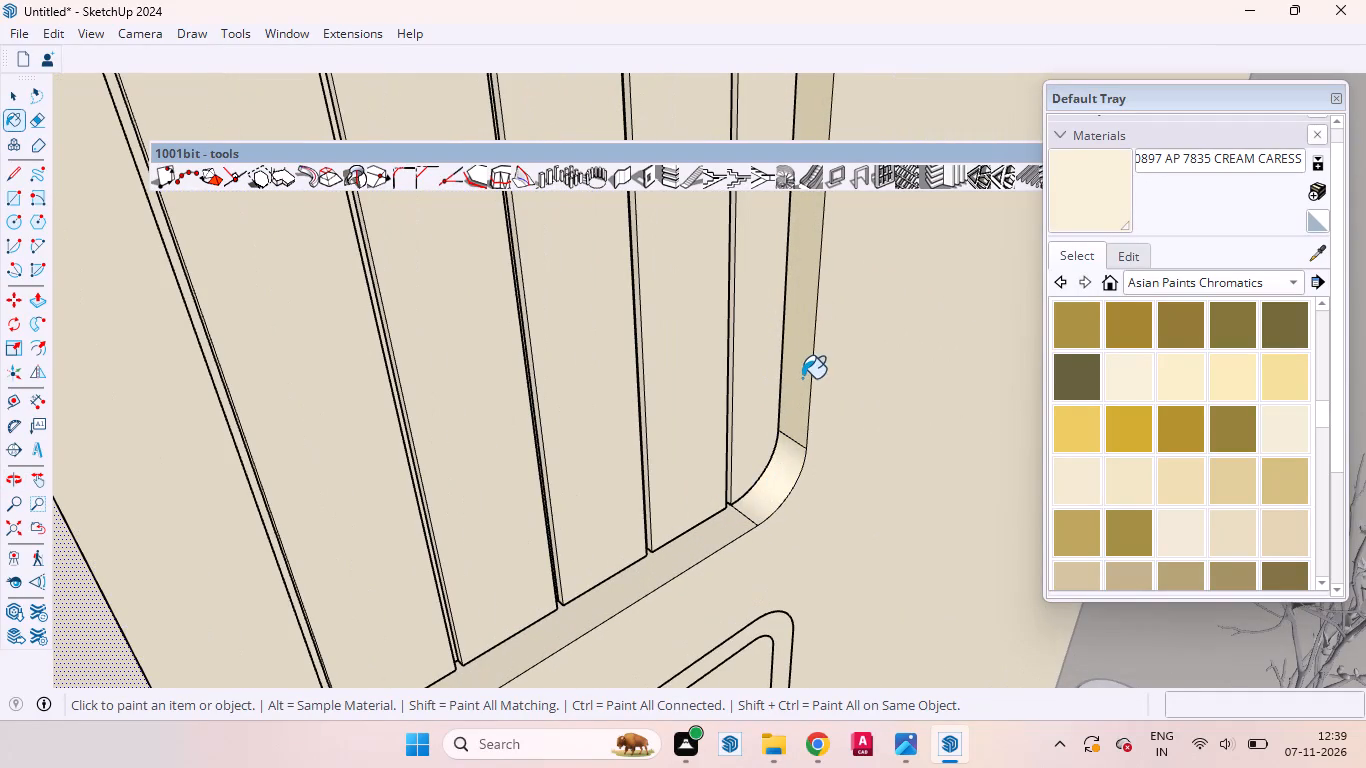
left_click(802, 378)
scroll(773, 476, "down", 5)
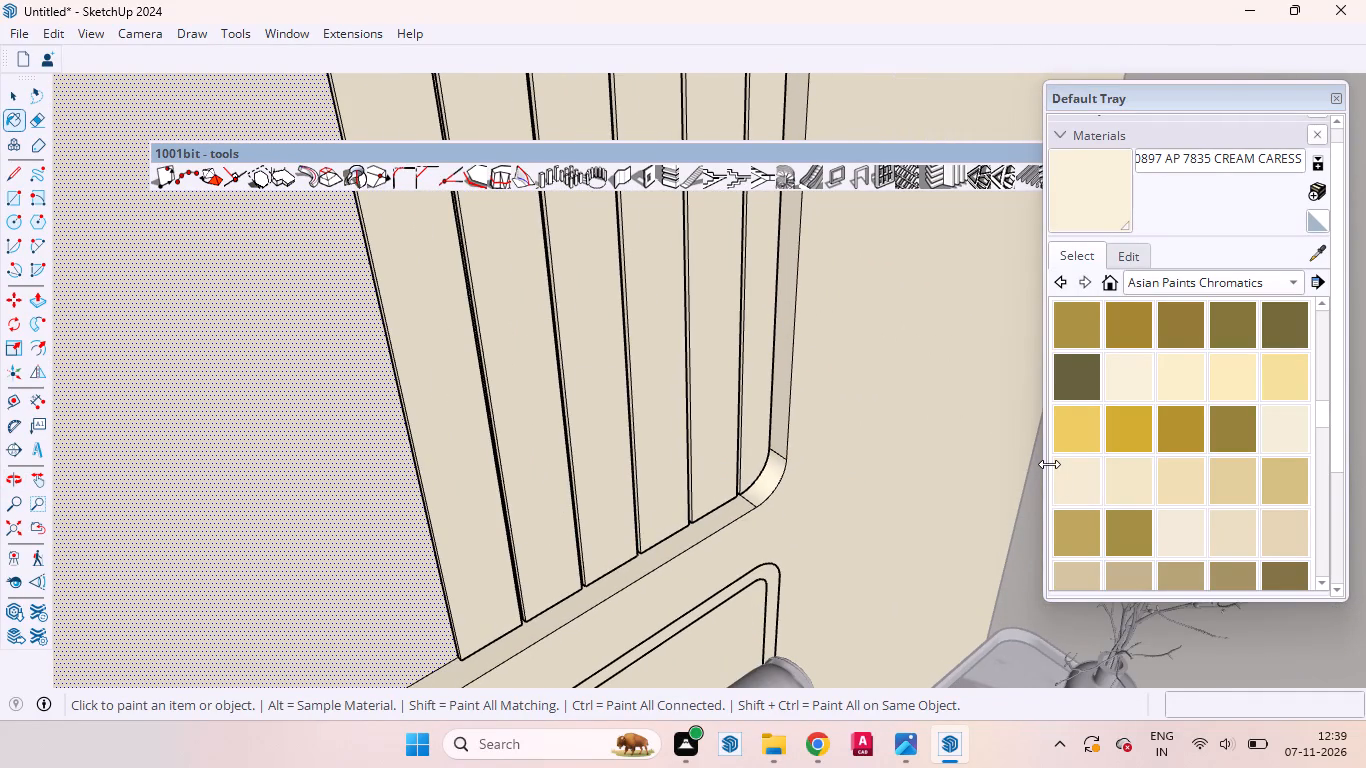
scroll(670, 438, "down", 4)
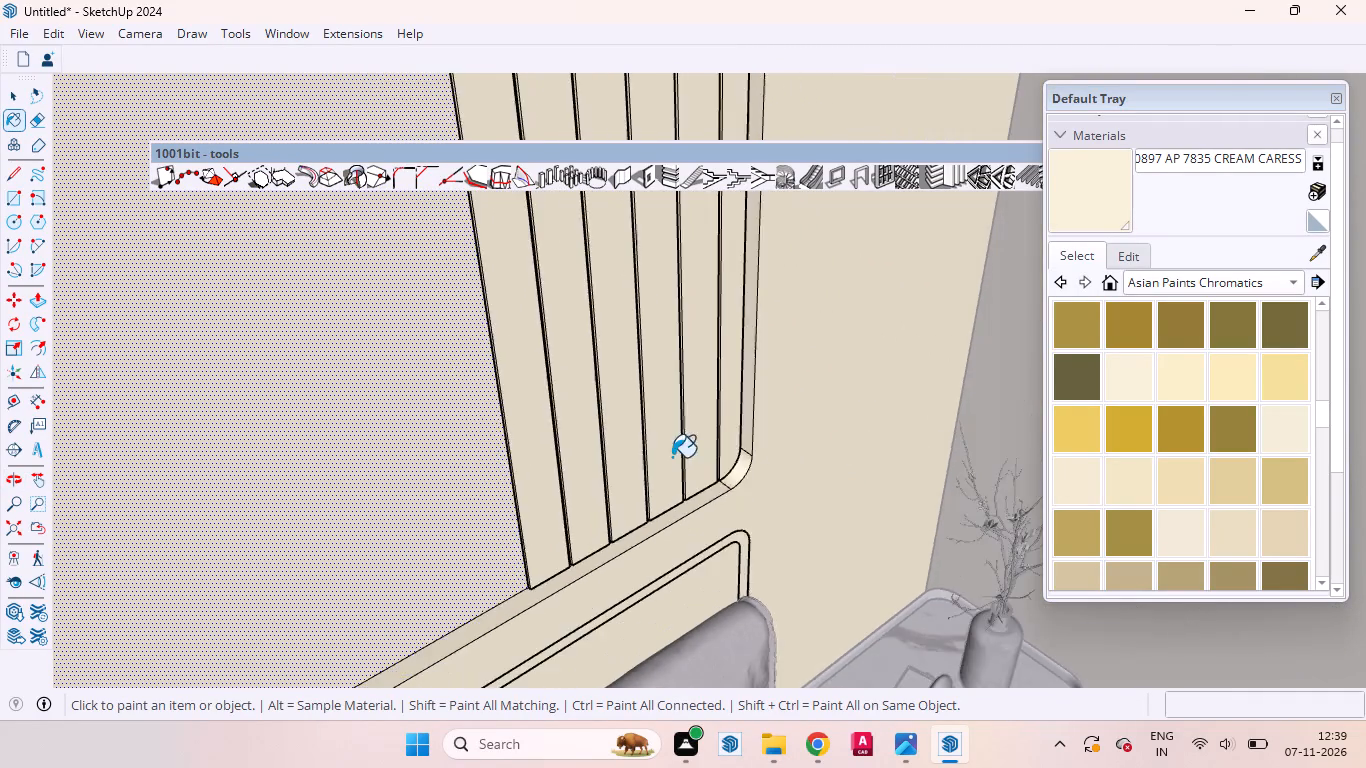
scroll(672, 457, "down", 12)
middle_click_drag(700, 490, 514, 452)
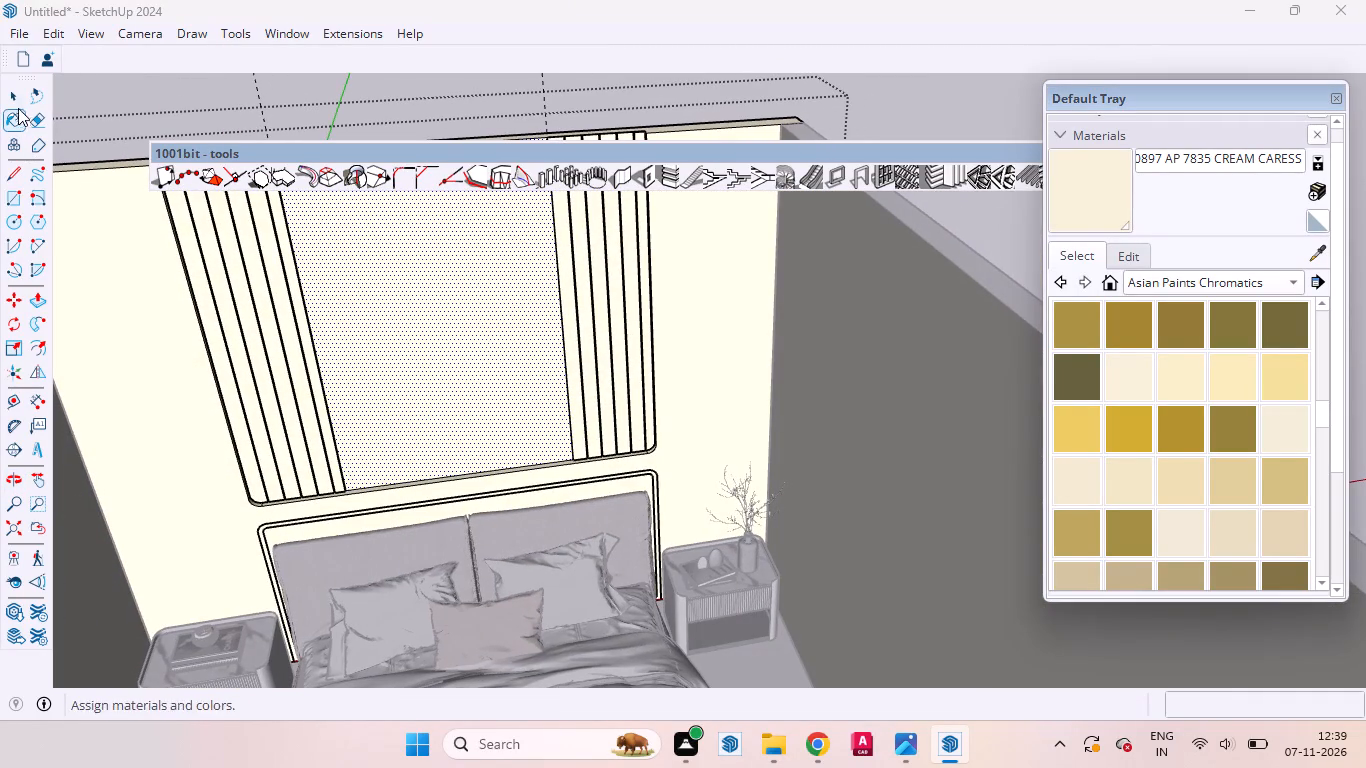
left_click(17, 102)
scroll(499, 362, "down", 9)
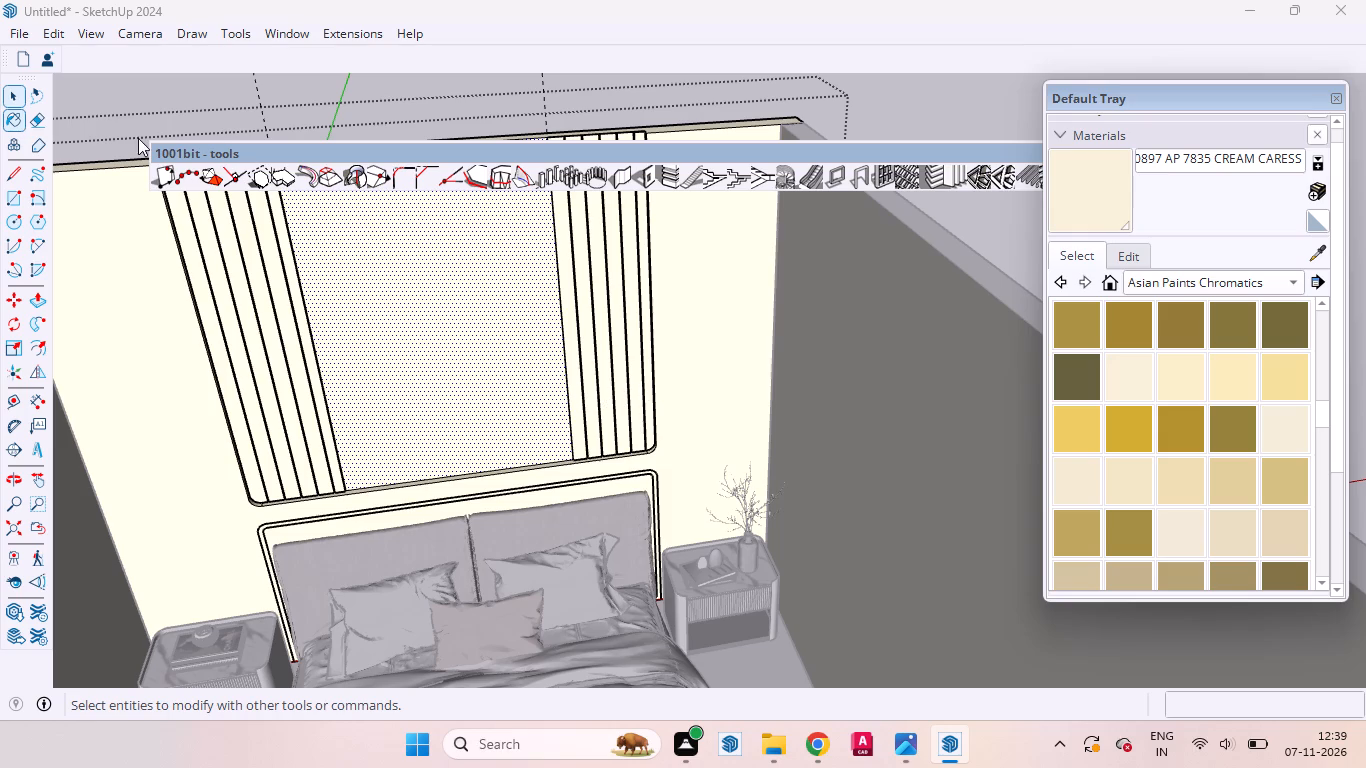
left_click(18, 90)
left_click(15, 98)
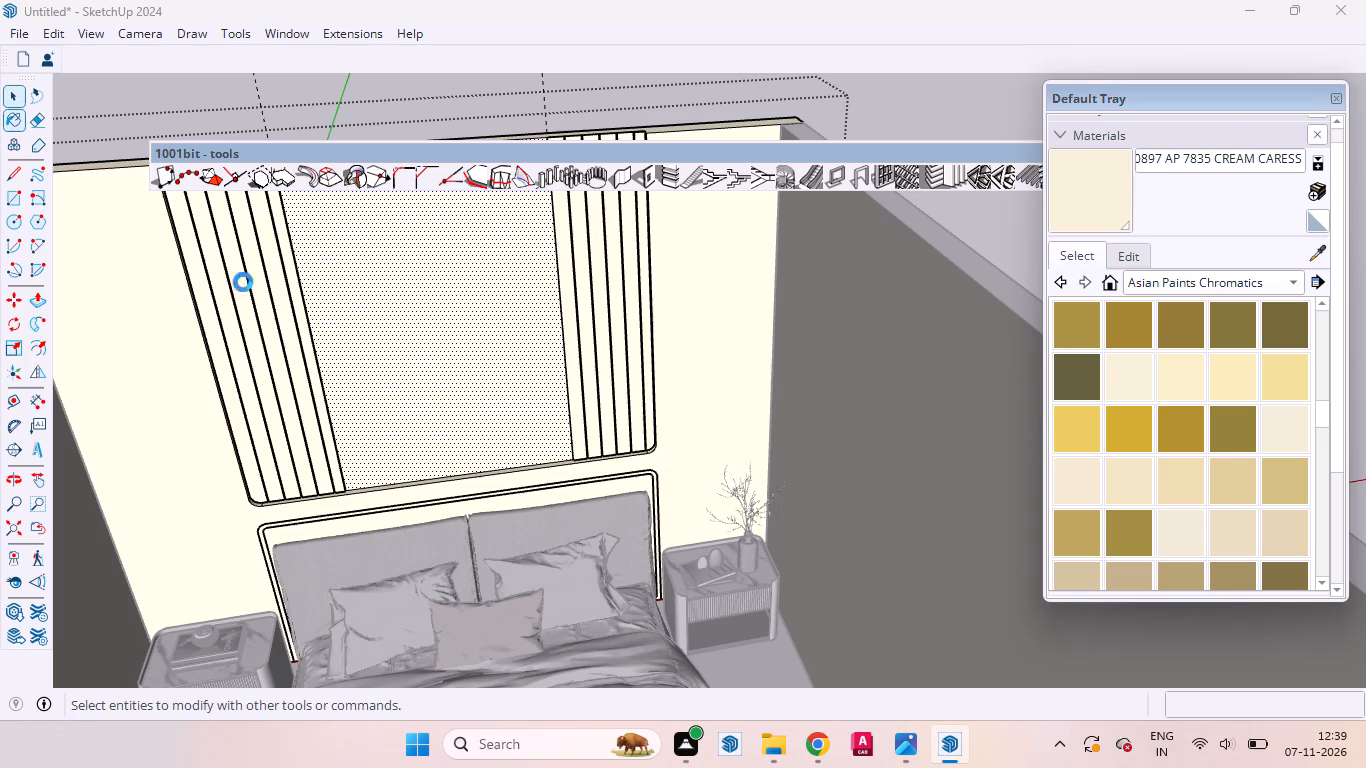
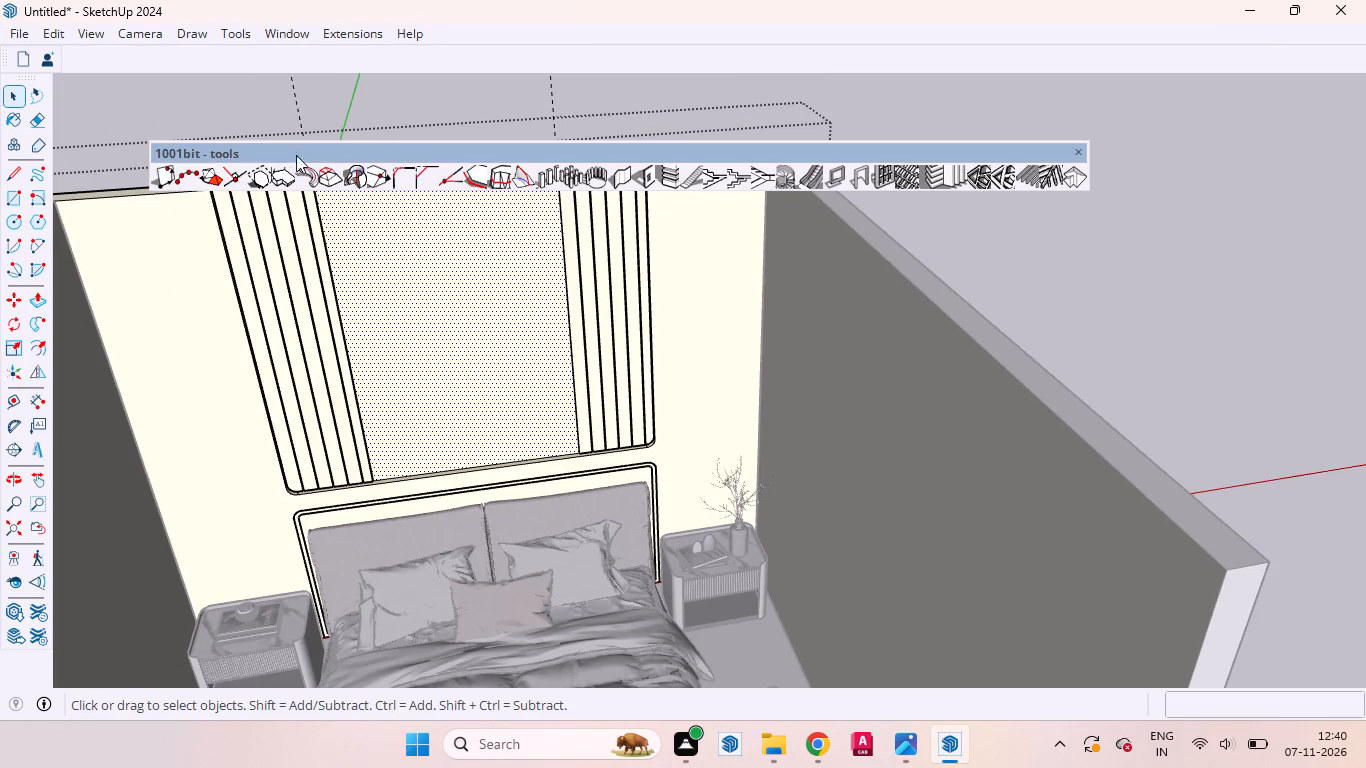
Examine the bedroom's side walls and the painted back-wall panels from several angles.
left_click(888, 341)
double_click(898, 351)
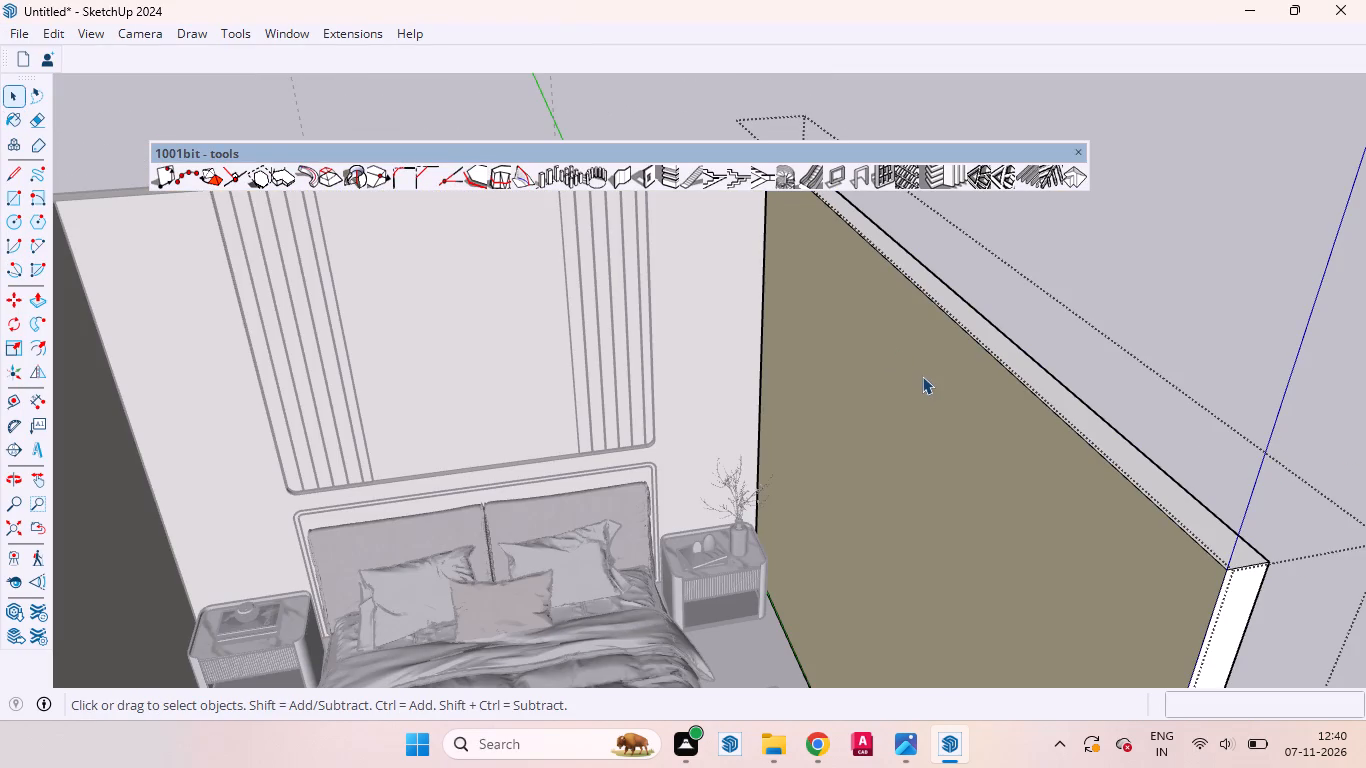
left_click(922, 376)
scroll(875, 385, "down", 17)
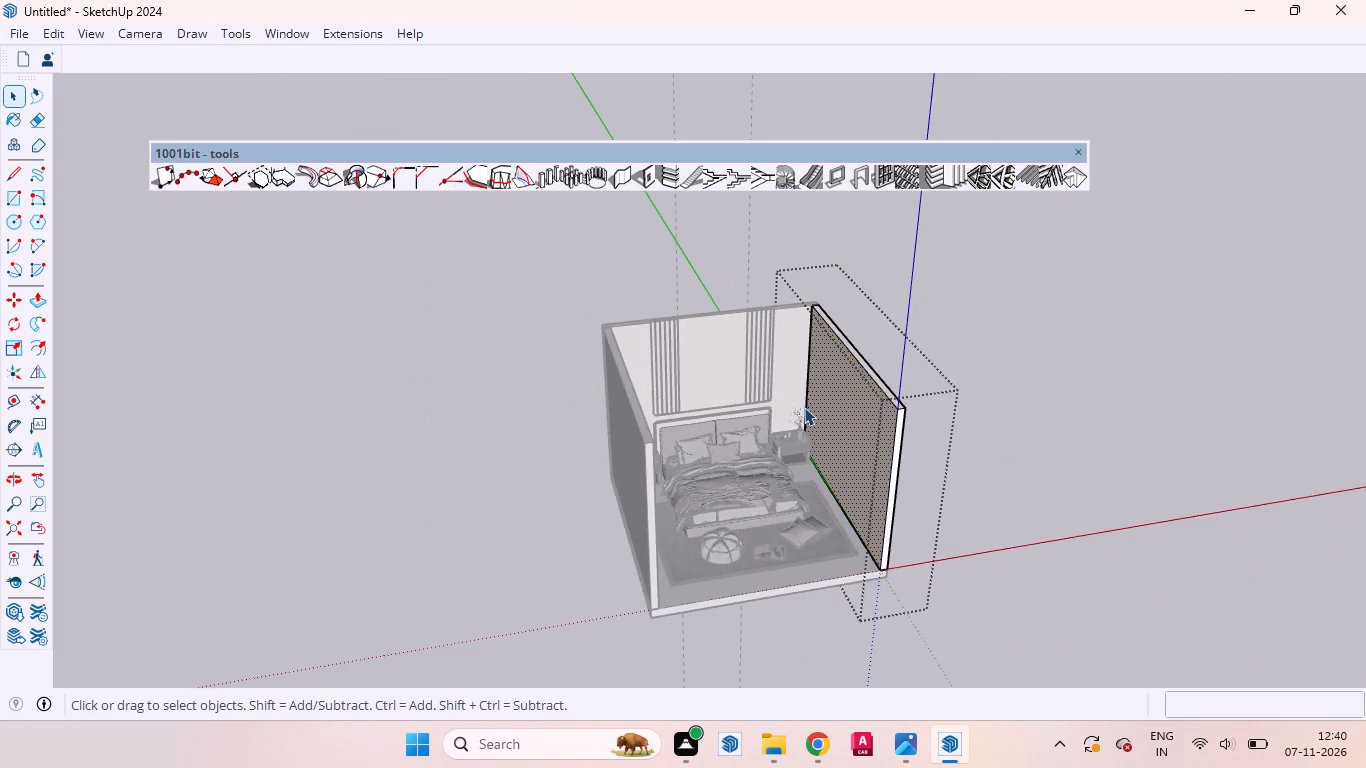
middle_click_drag(804, 406, 1014, 387)
left_click(1049, 401)
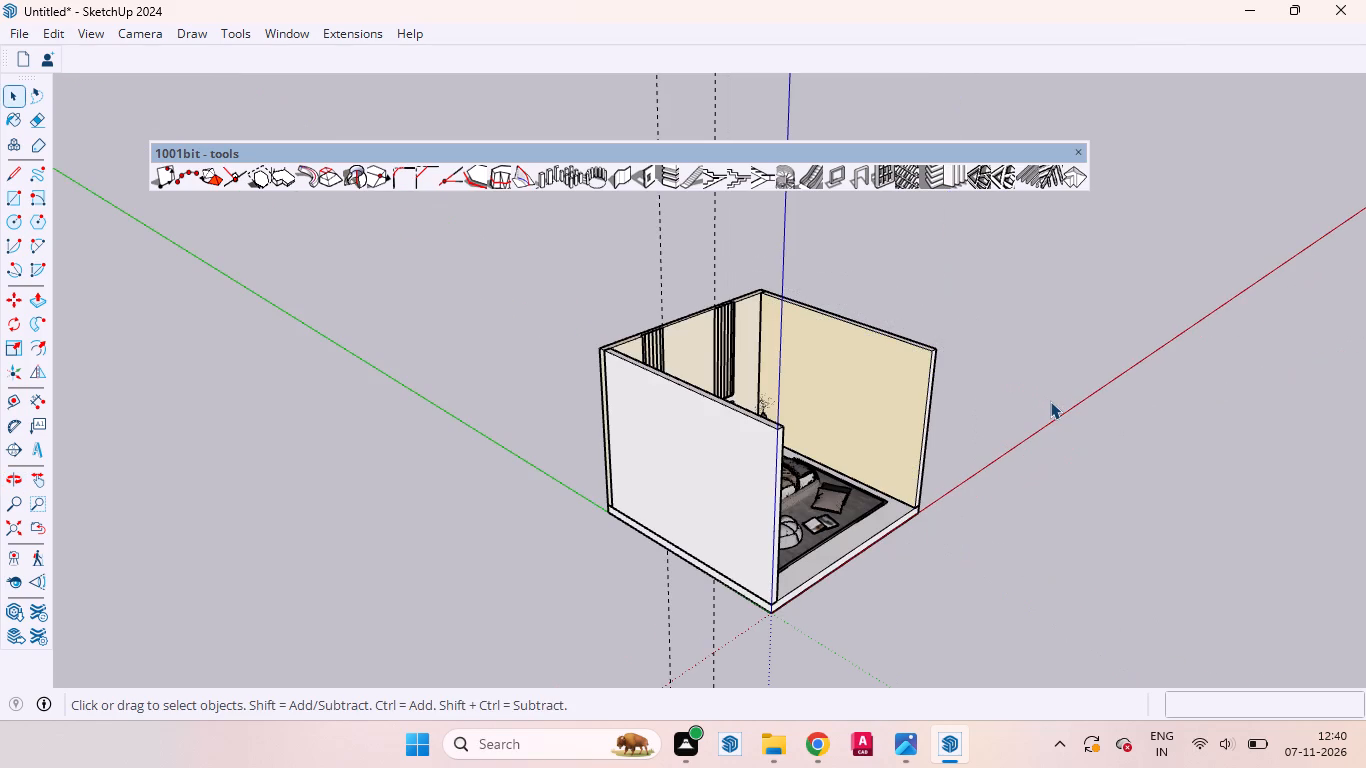
scroll(820, 380, "up", 8)
scroll(835, 389, "down", 2)
scroll(835, 389, "up", 9)
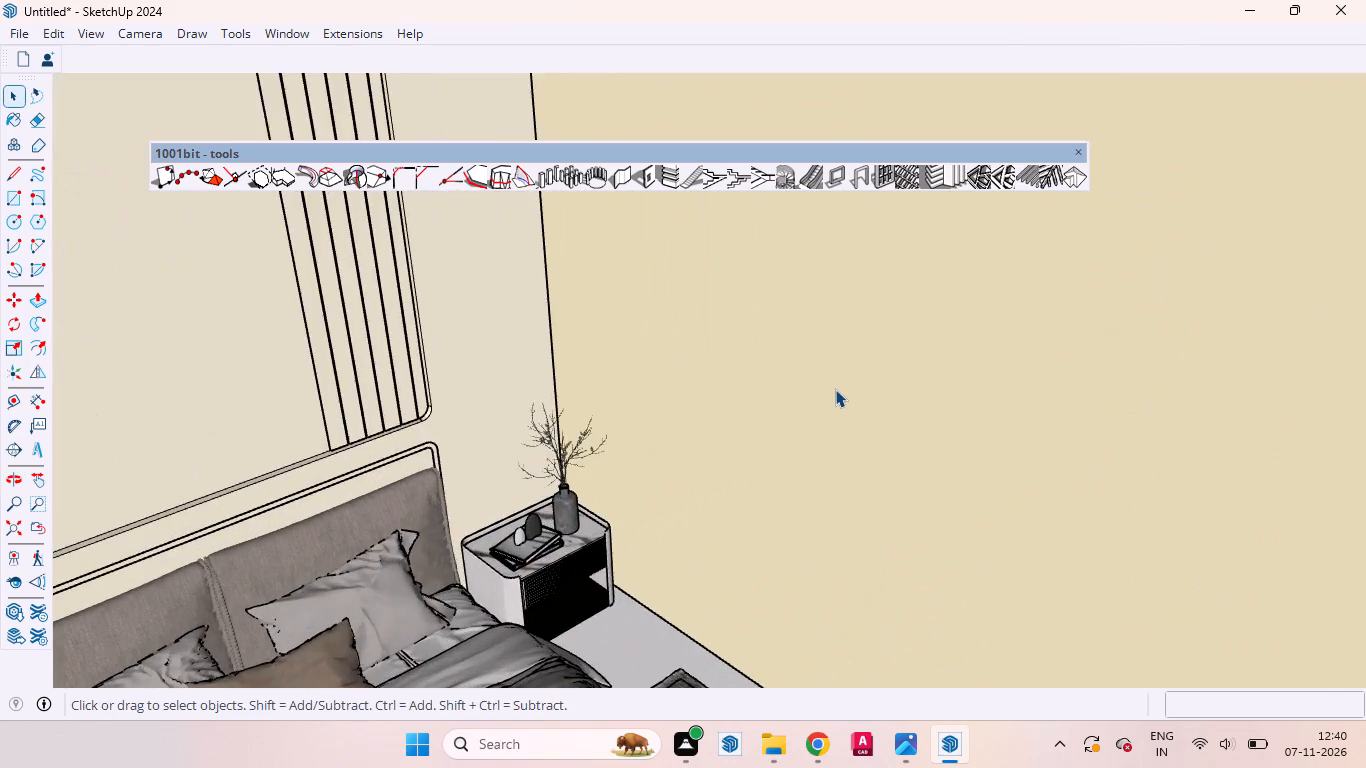
scroll(845, 394, "down", 6)
middle_click_drag(972, 455, 942, 437)
left_click_drag(908, 429, 942, 437)
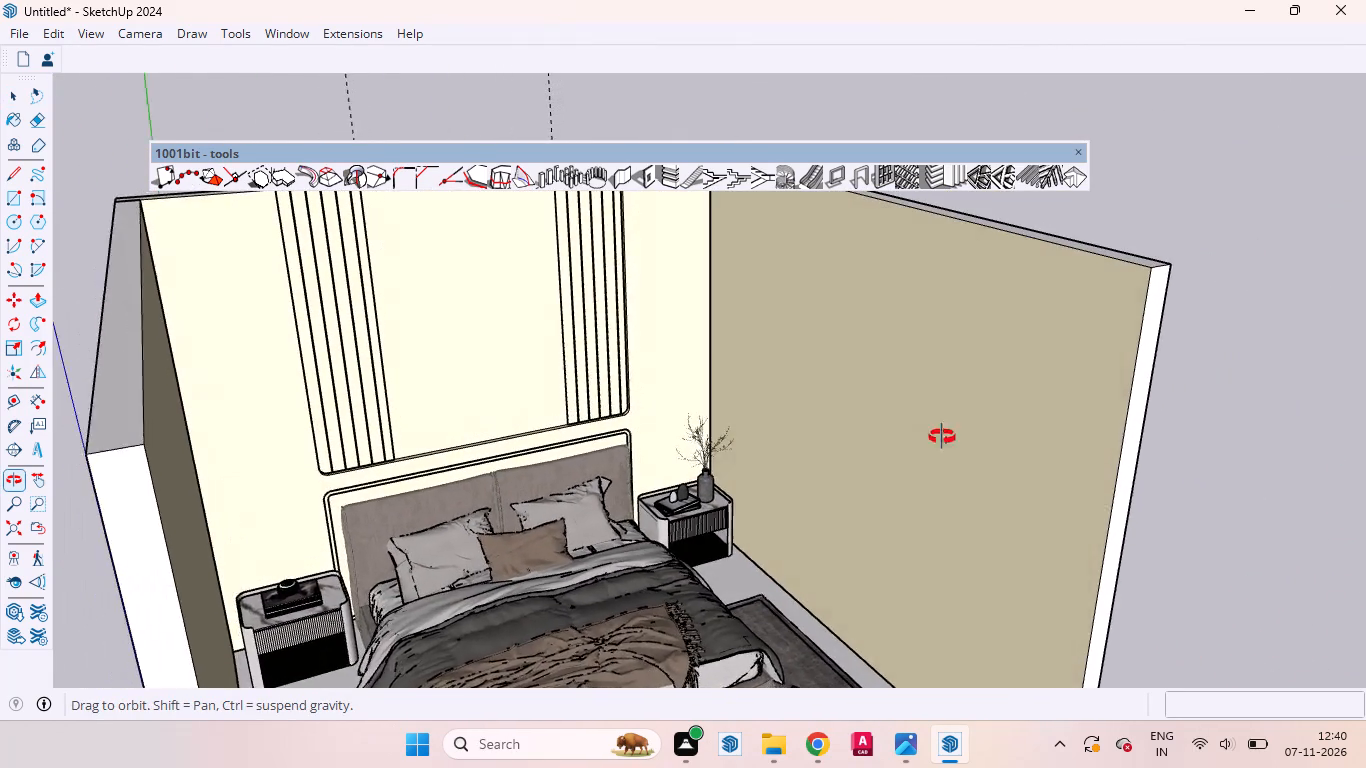
left_click_drag(942, 437, 961, 443)
middle_click_drag(942, 437, 961, 443)
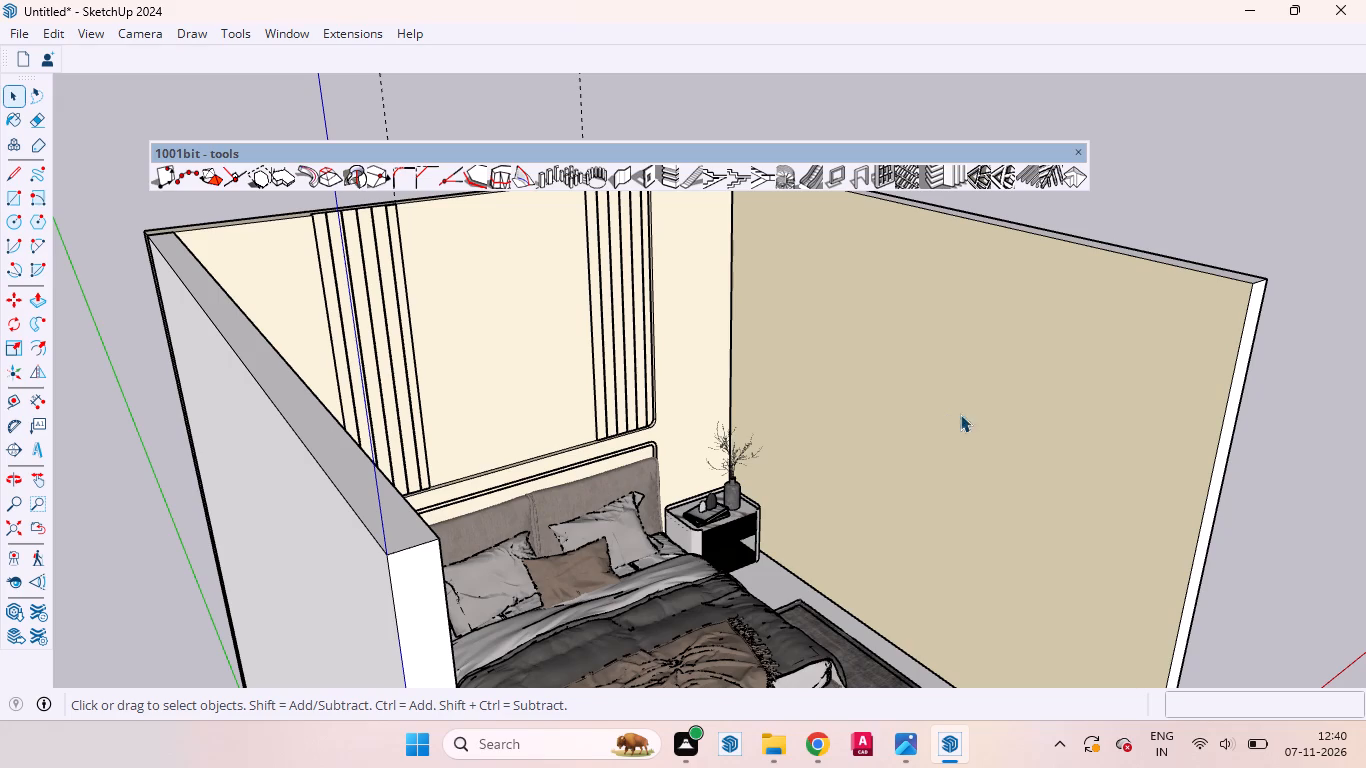
scroll(1021, 433, "up", 1)
scroll(1021, 432, "down", 1)
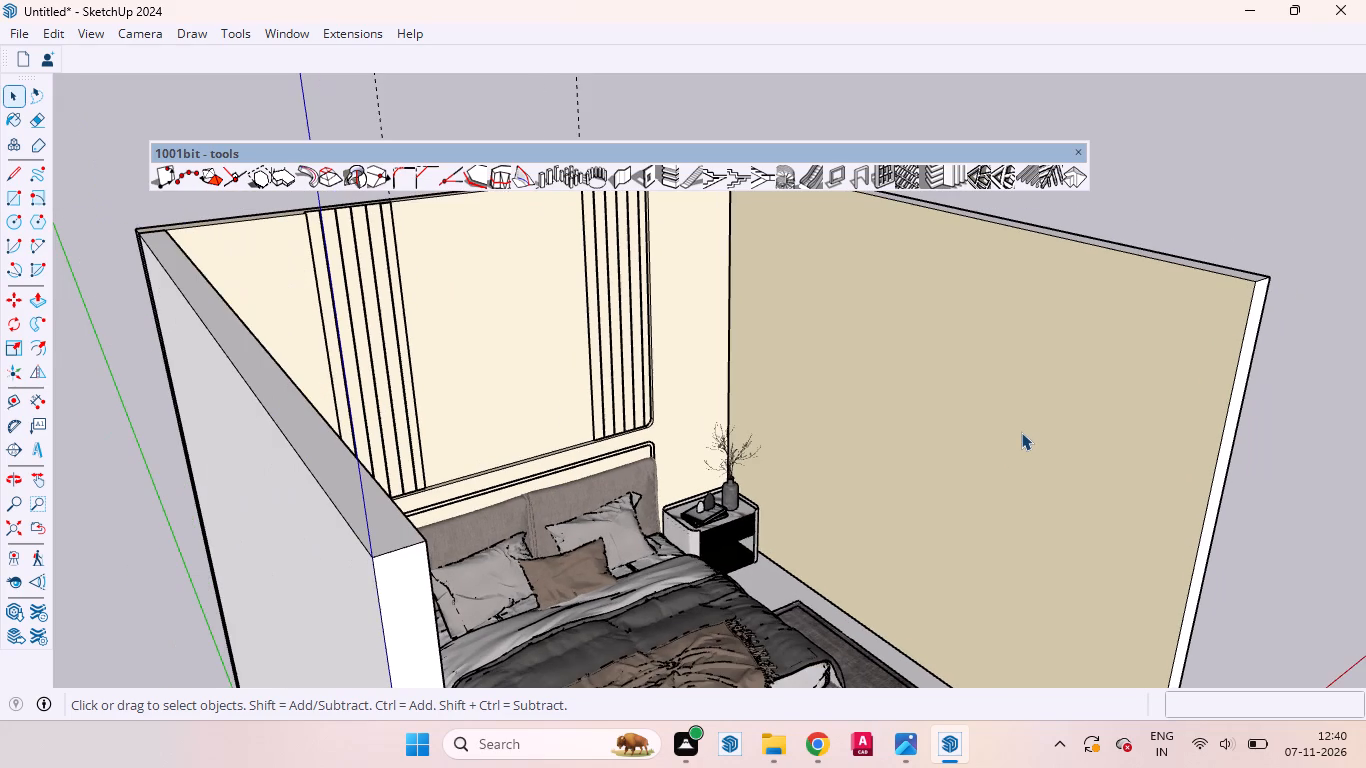
middle_click_drag(1020, 431, 942, 437)
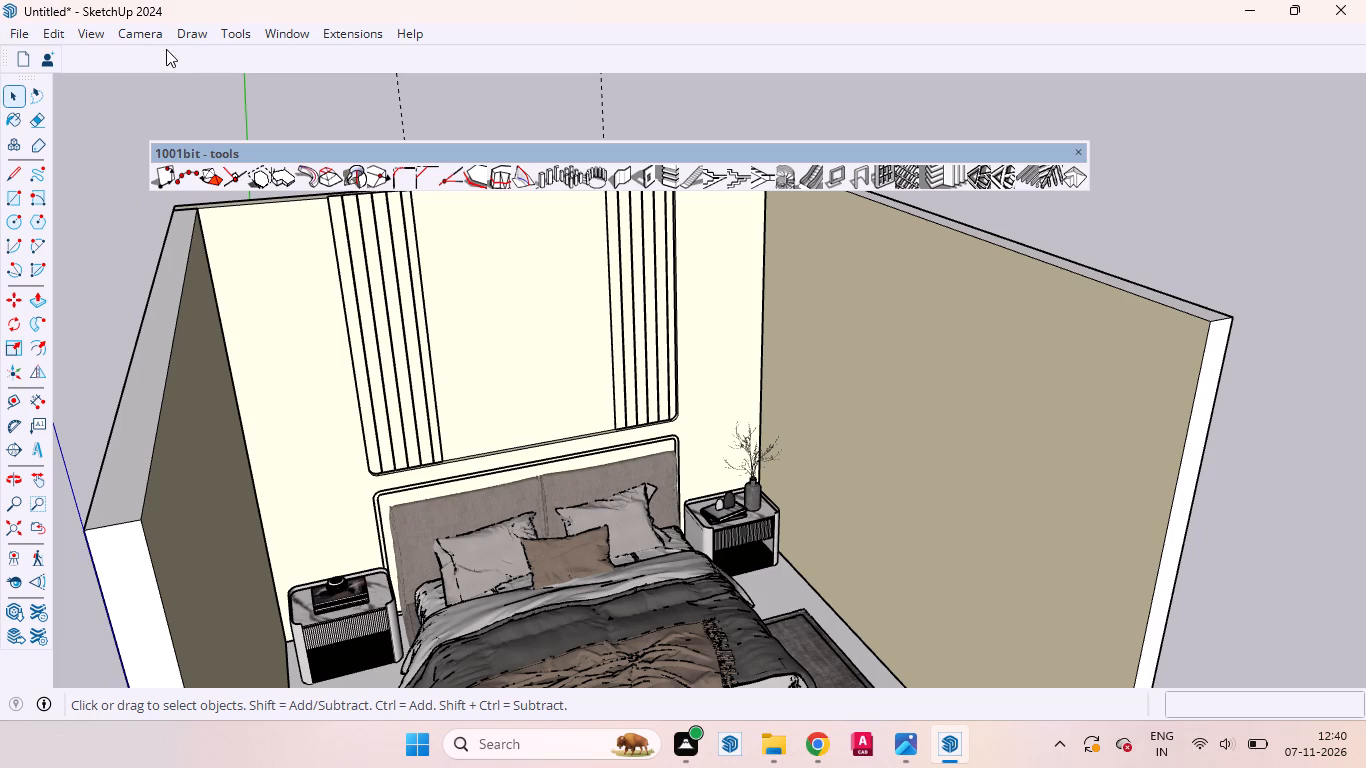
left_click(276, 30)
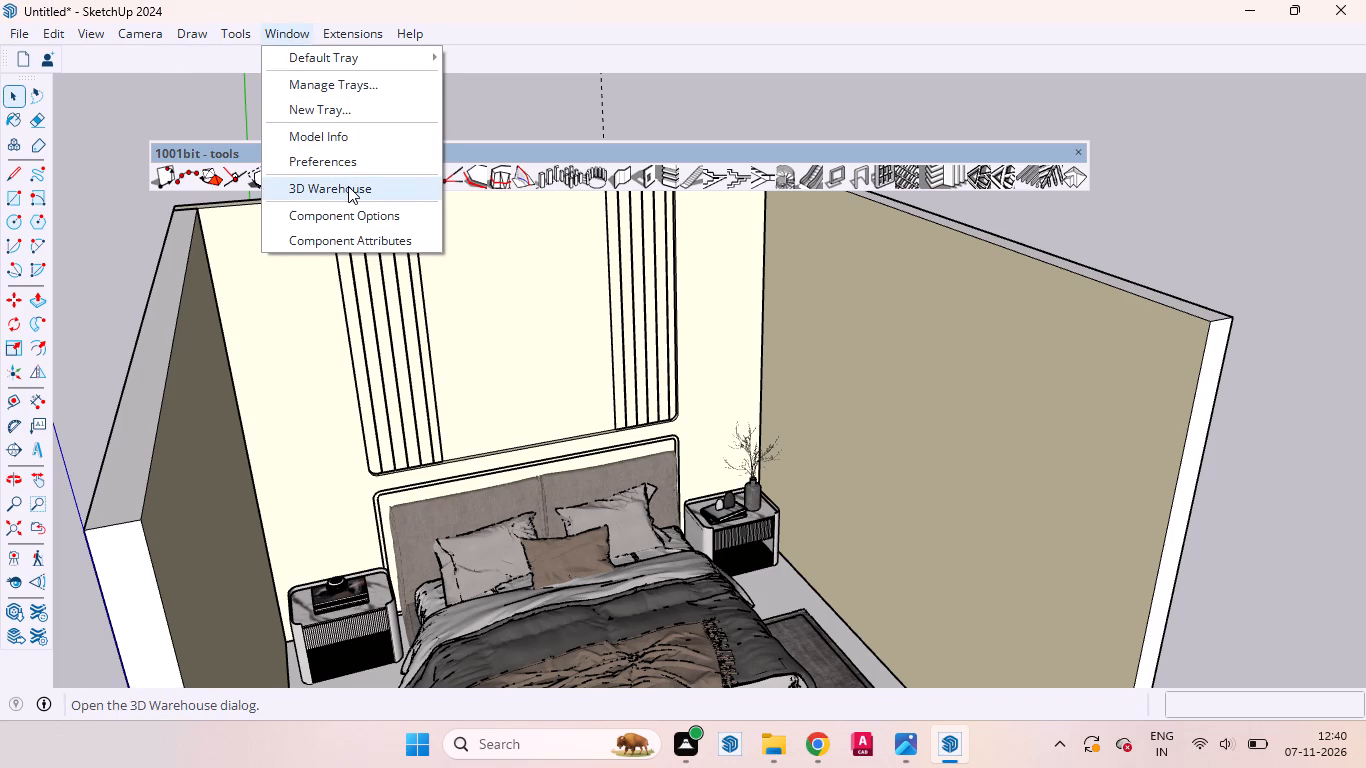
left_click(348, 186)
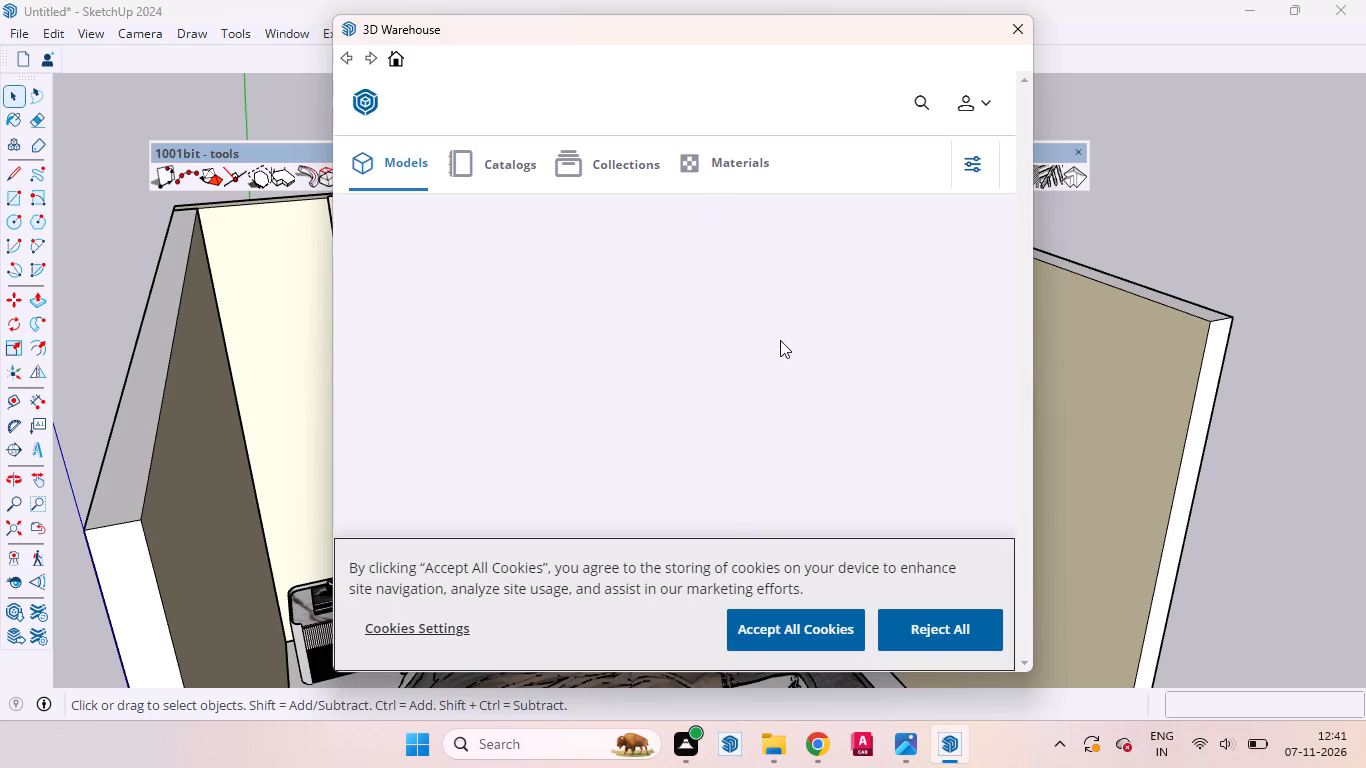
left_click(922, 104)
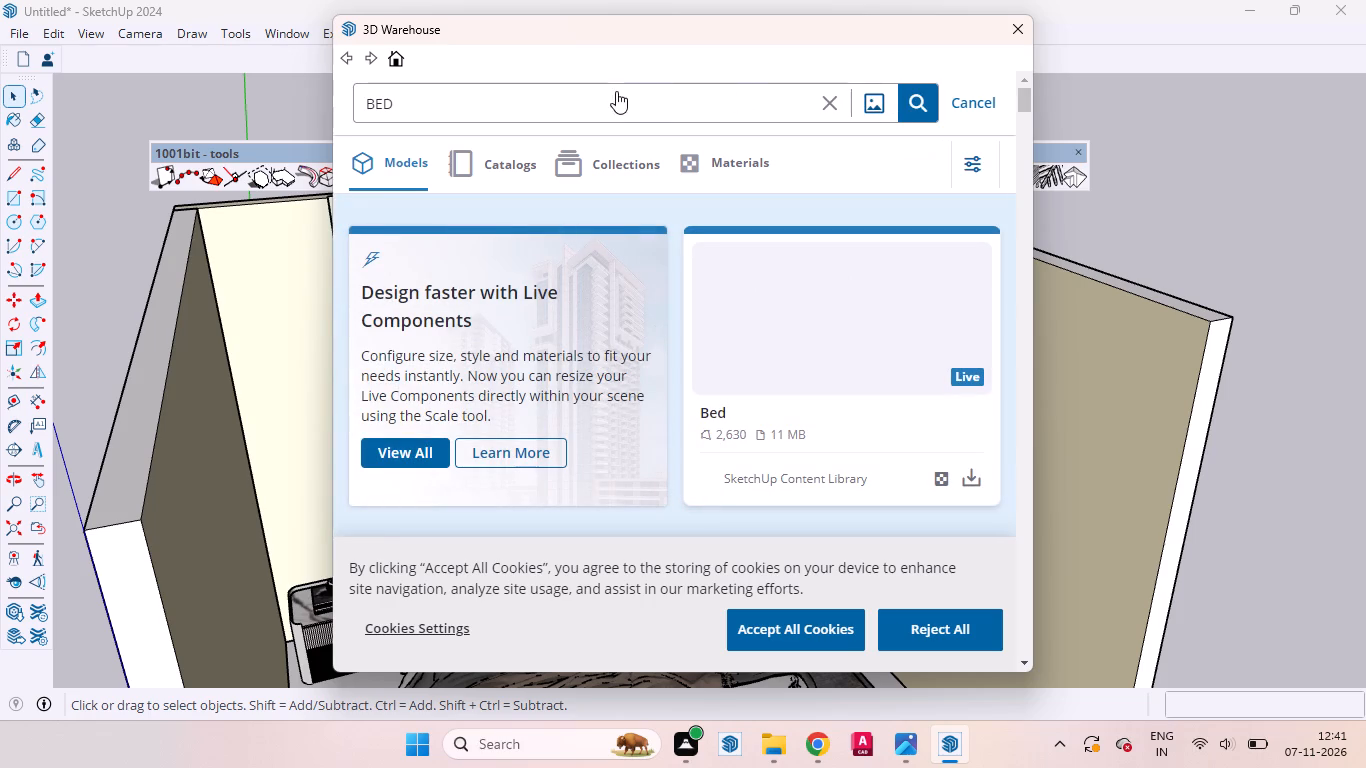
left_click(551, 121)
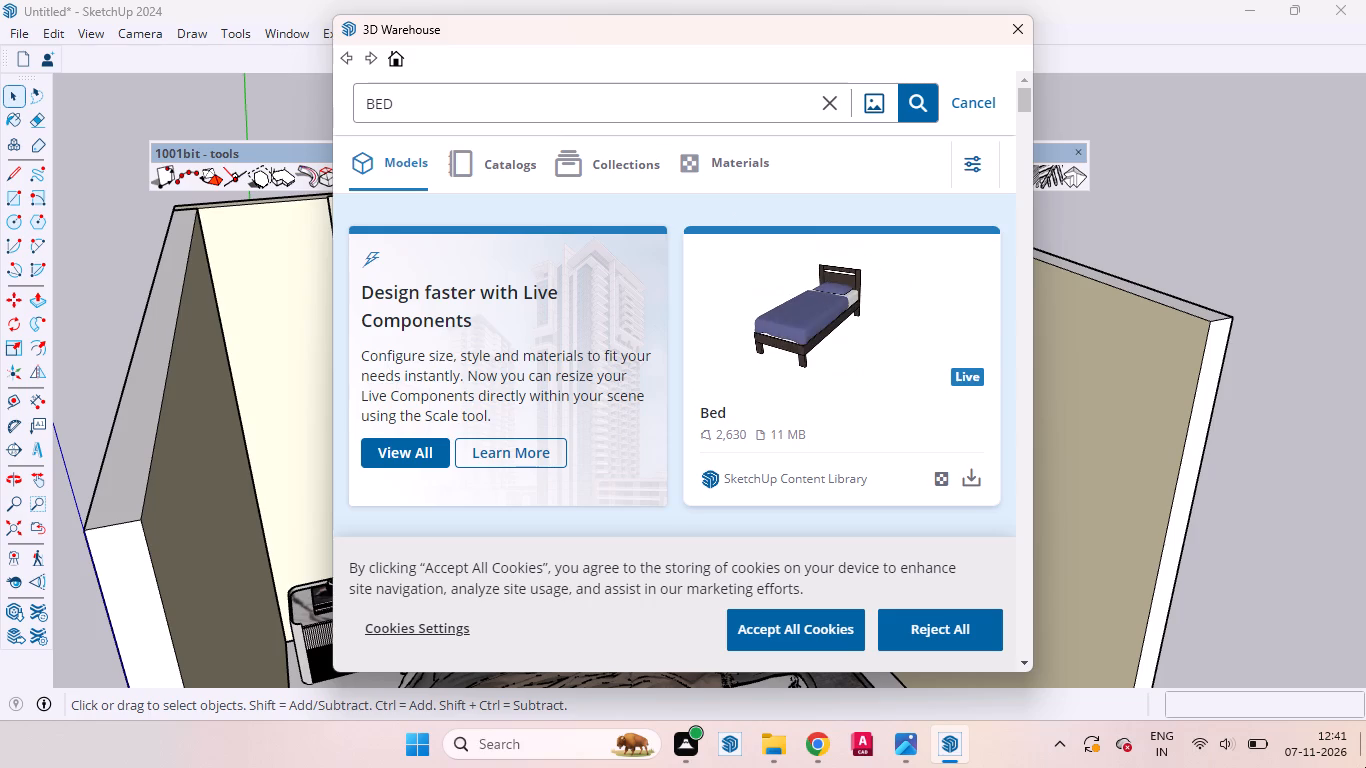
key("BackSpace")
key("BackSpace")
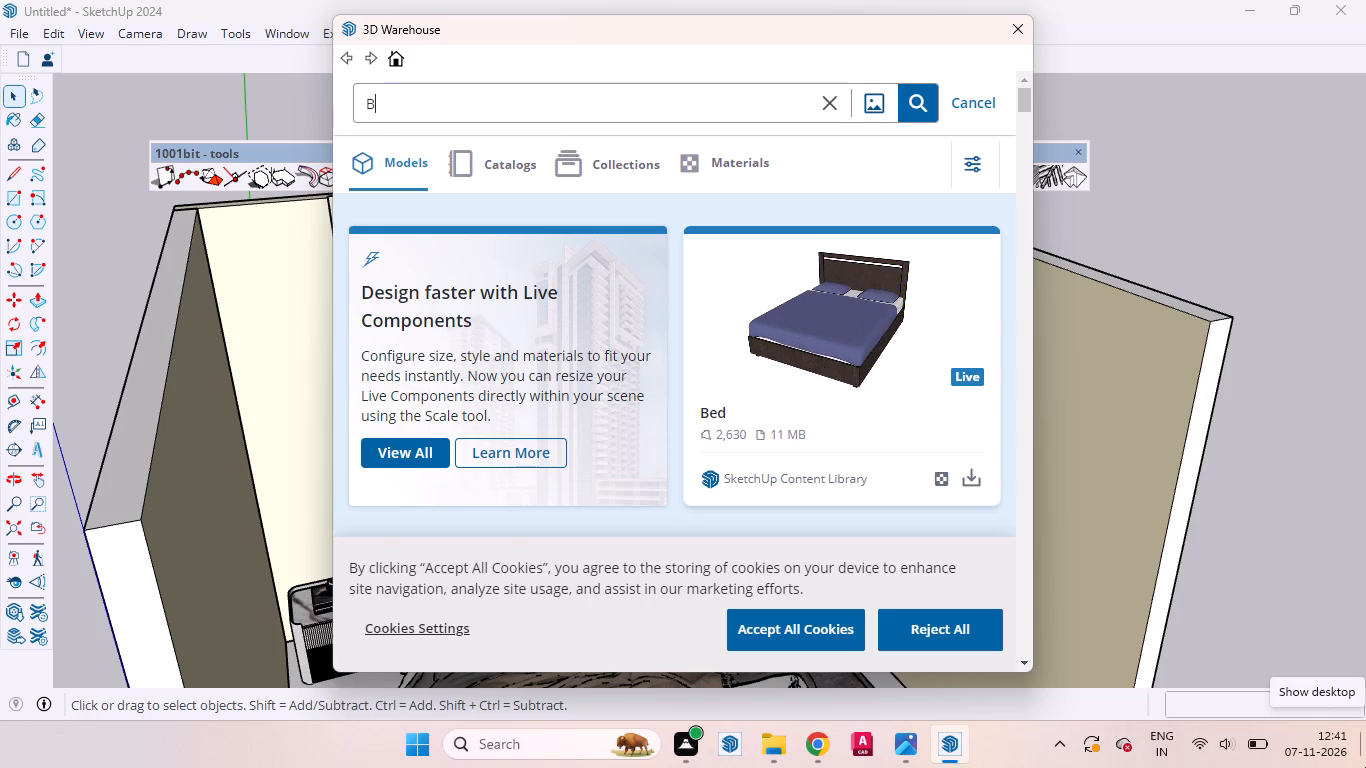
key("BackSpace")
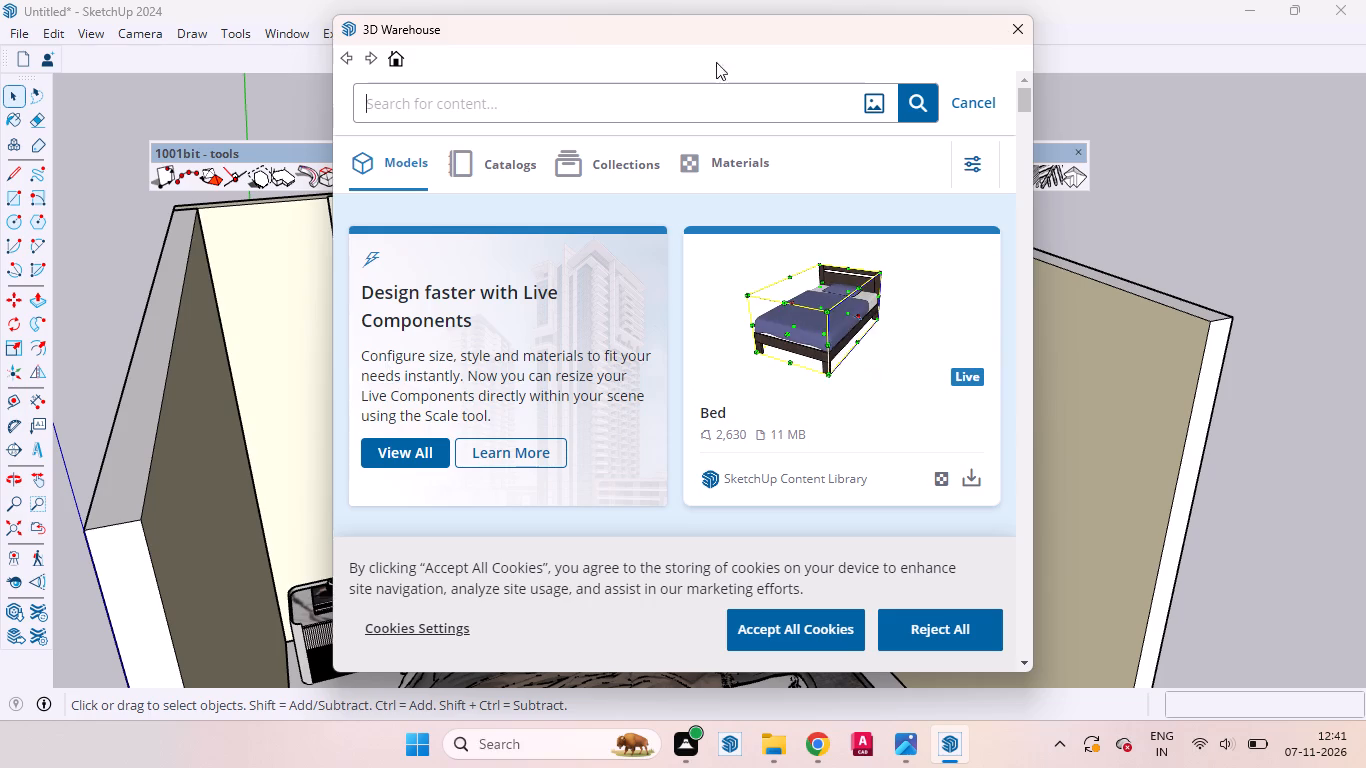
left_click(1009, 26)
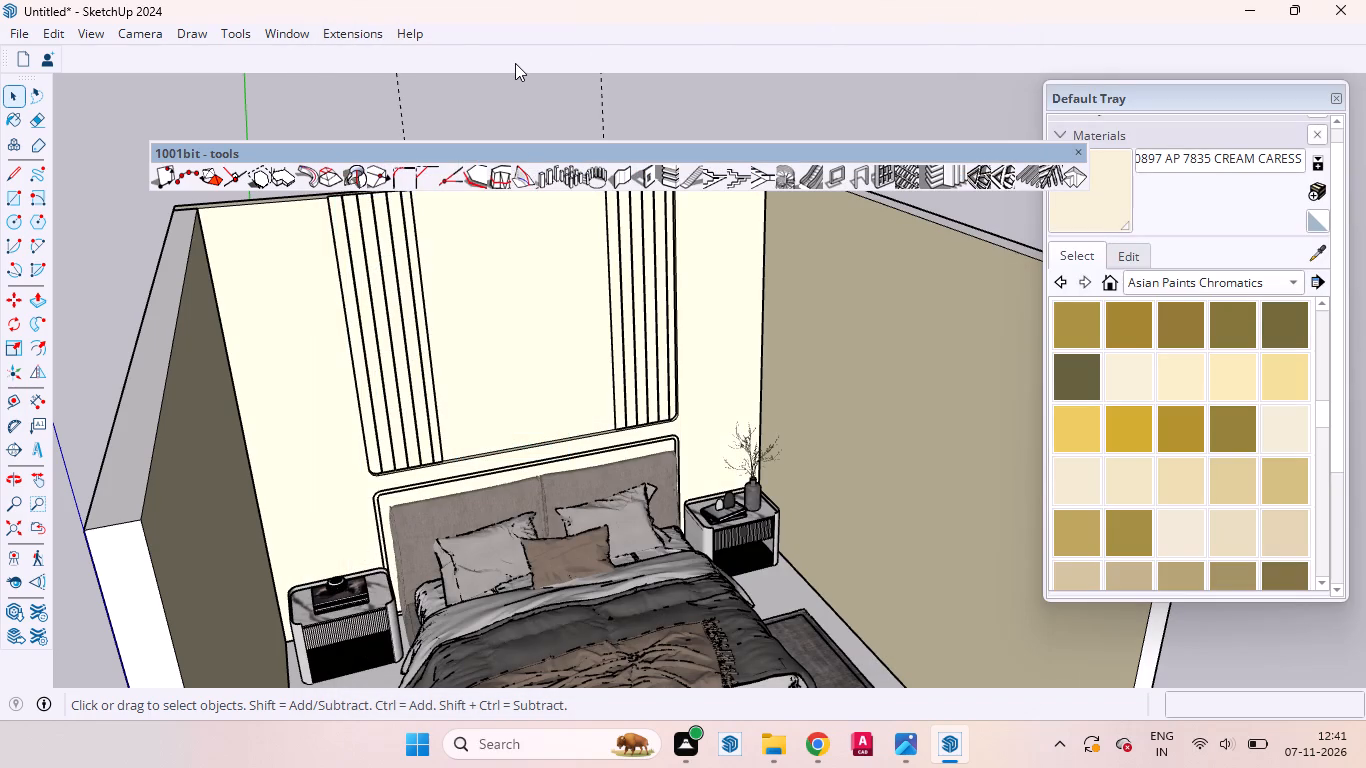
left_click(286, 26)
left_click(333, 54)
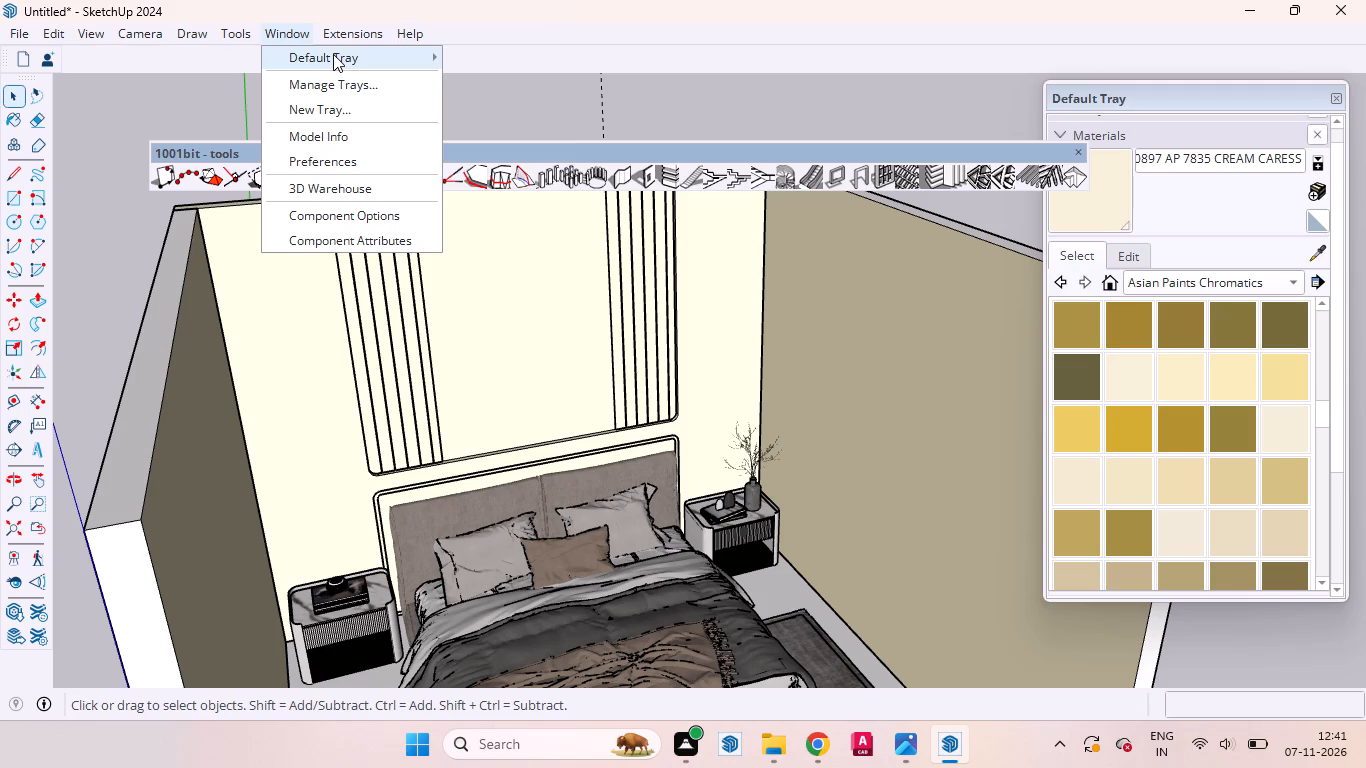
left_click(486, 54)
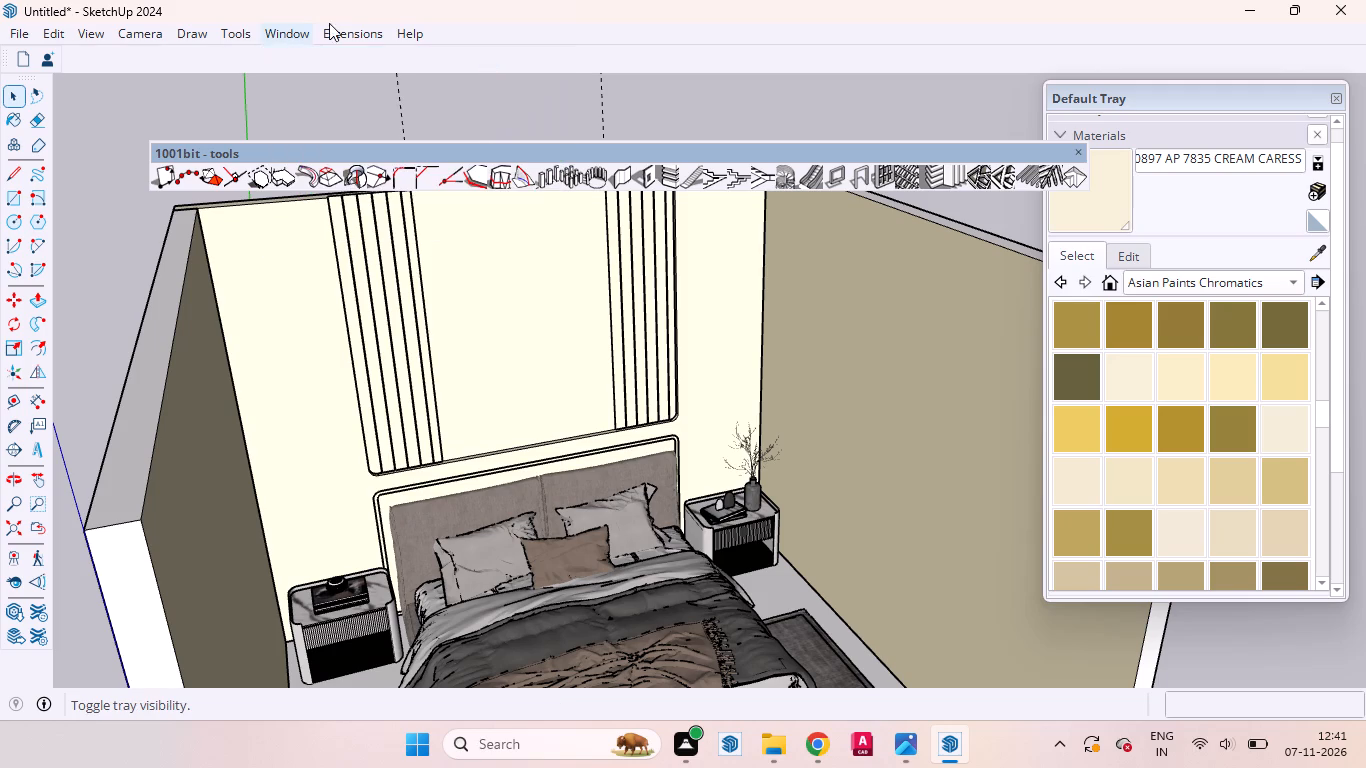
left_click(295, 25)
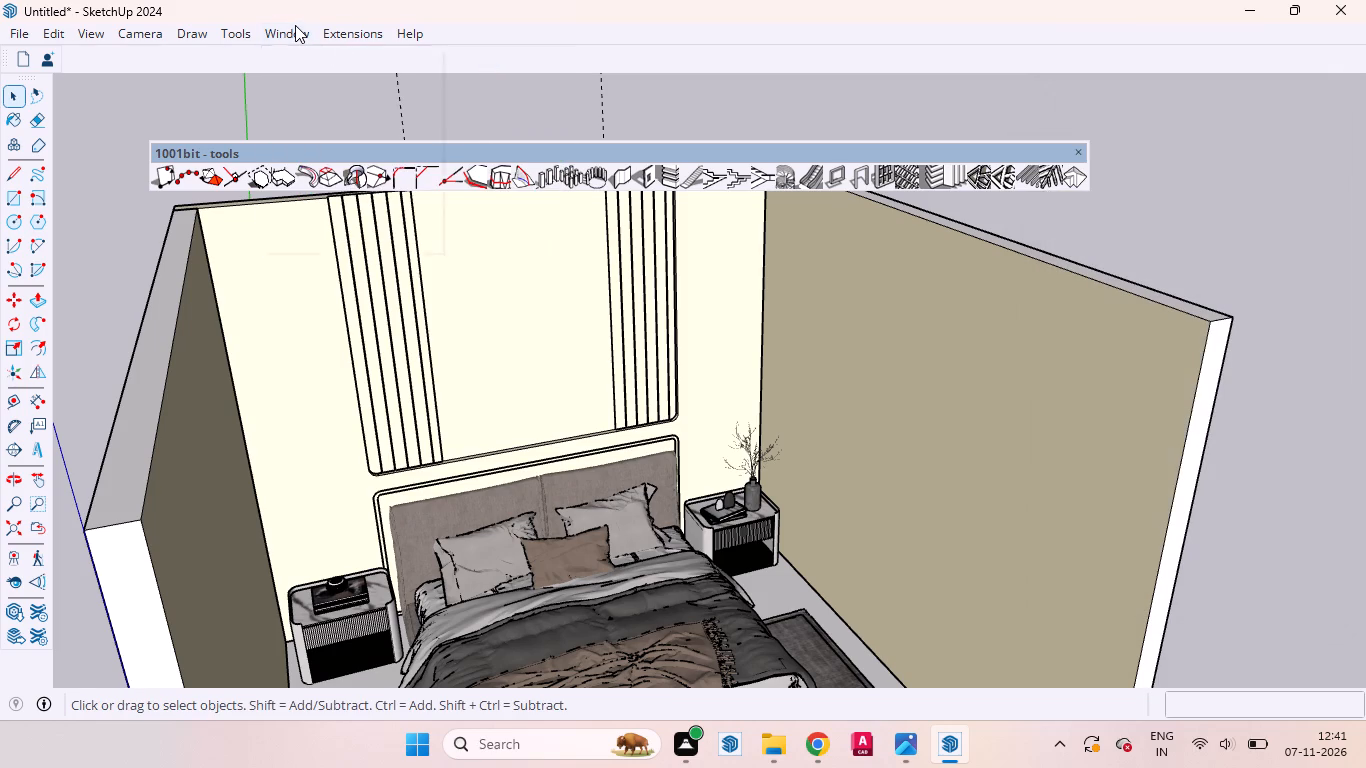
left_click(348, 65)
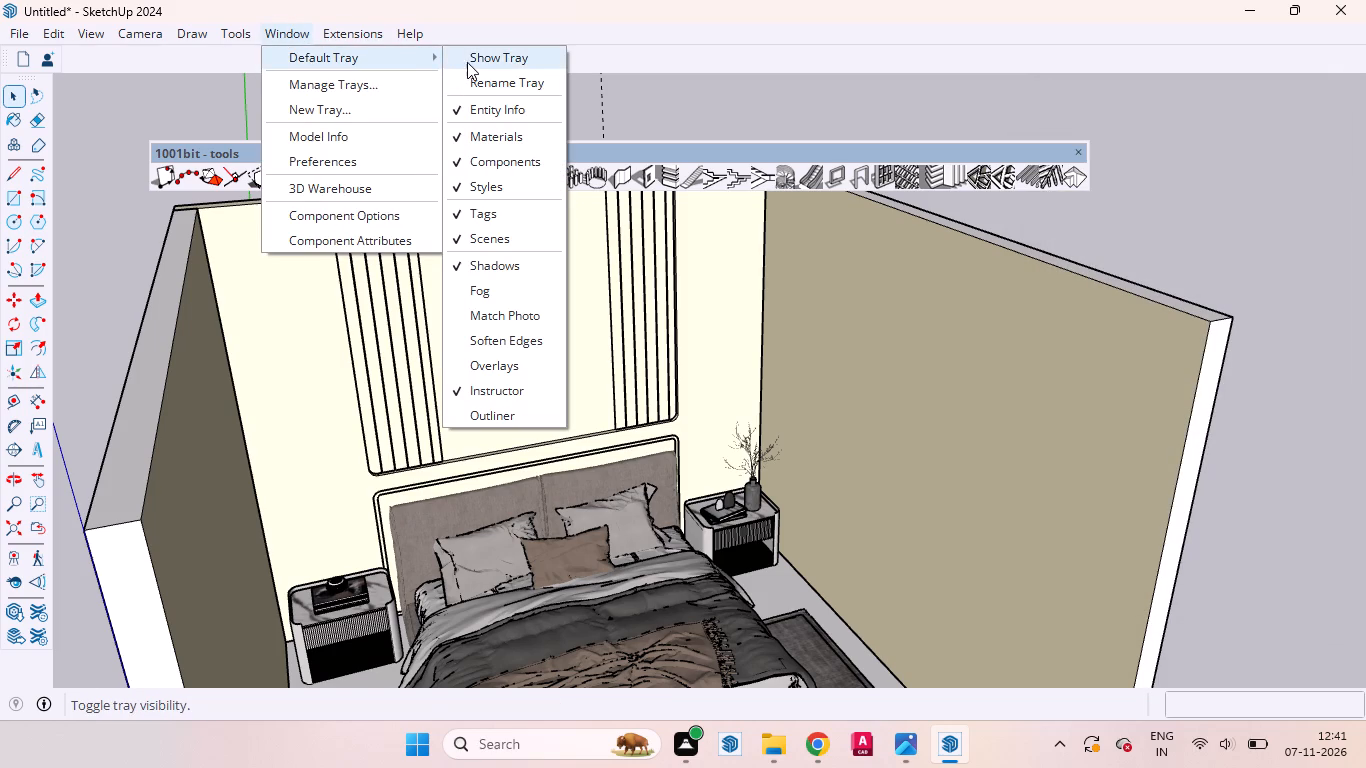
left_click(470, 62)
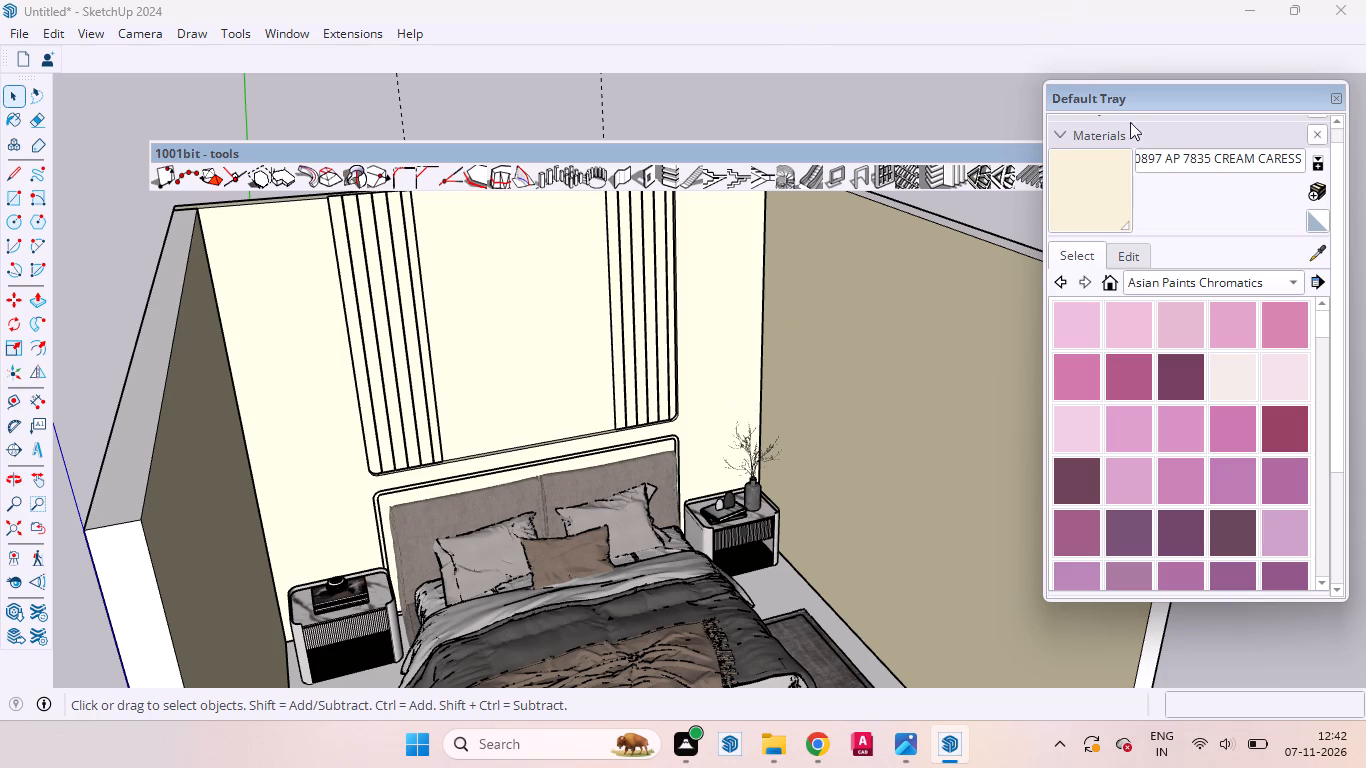
Sample CREAM CARESS from the back-wall panel and paint the inner face of the side wall beside the plant nightstand.
left_click(1323, 244)
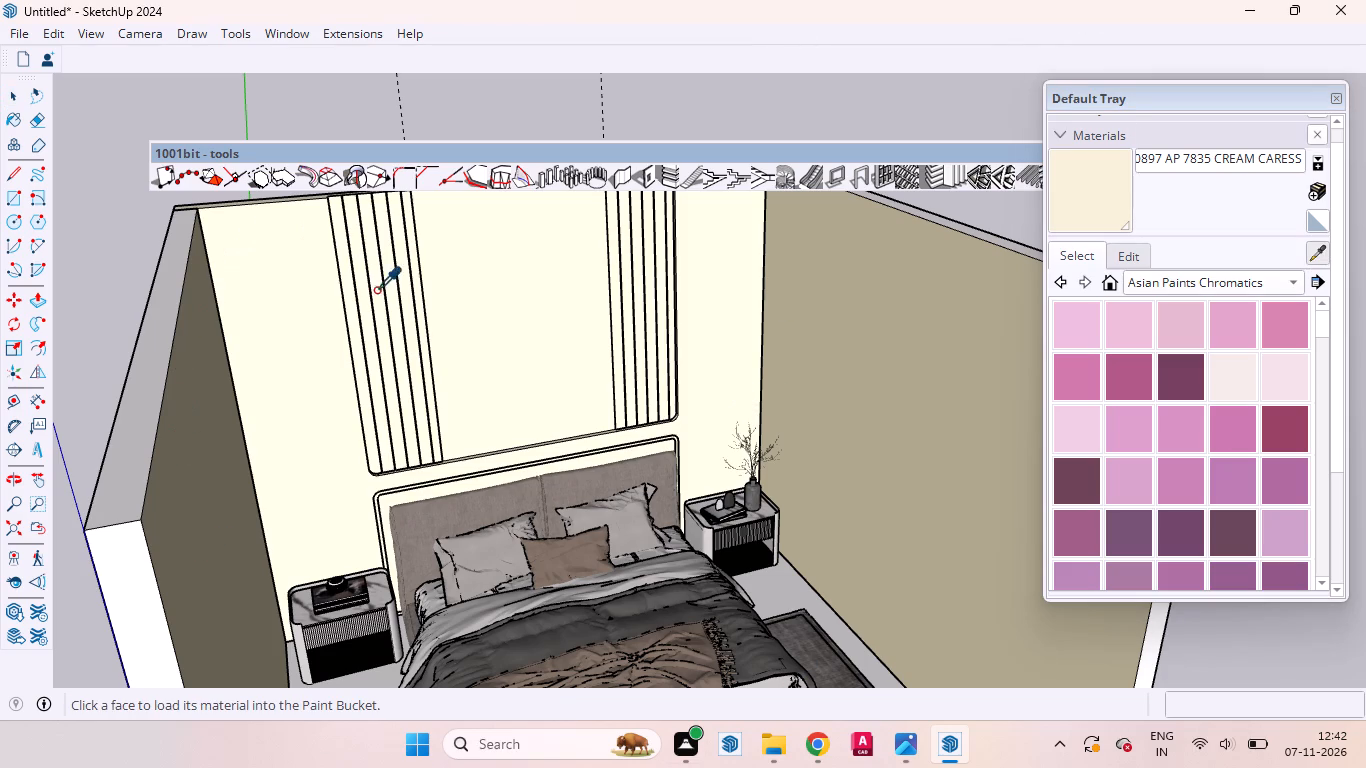
left_click(473, 270)
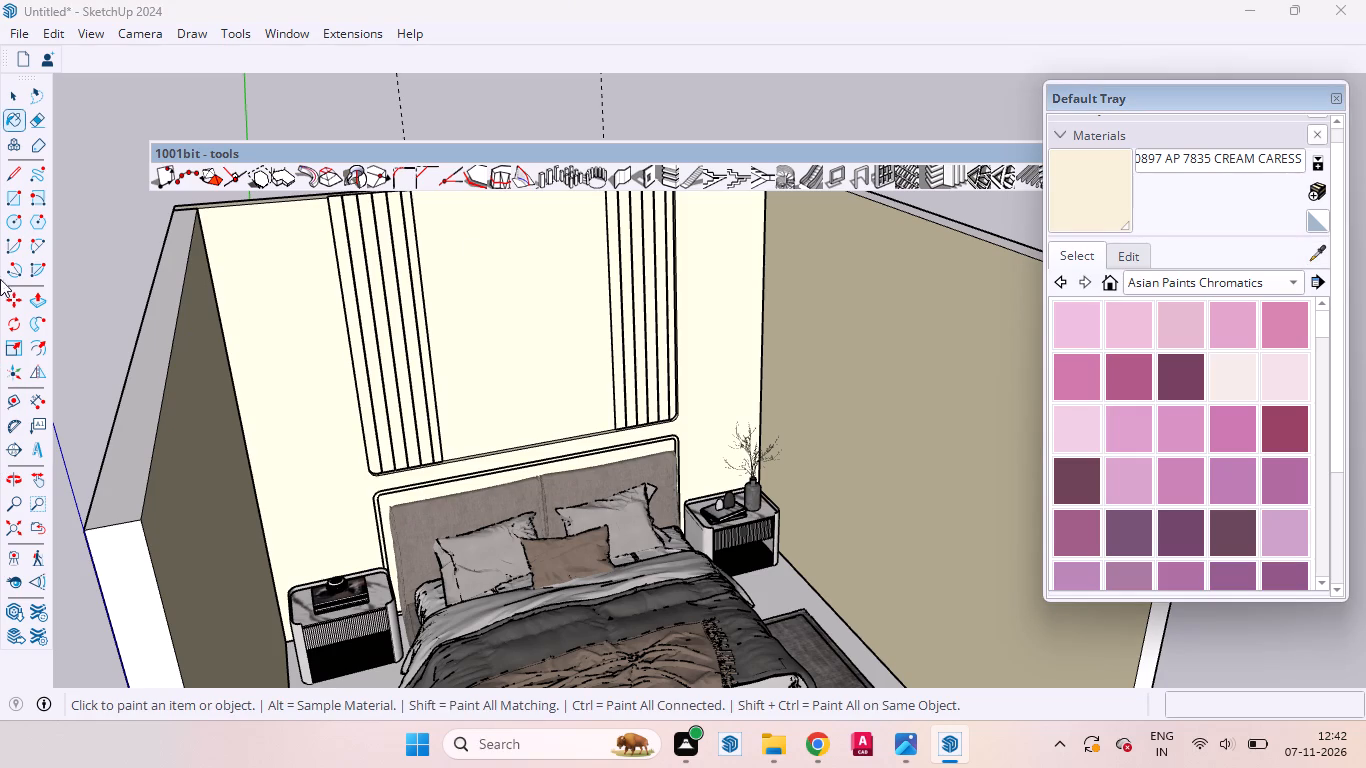
left_click(4, 99)
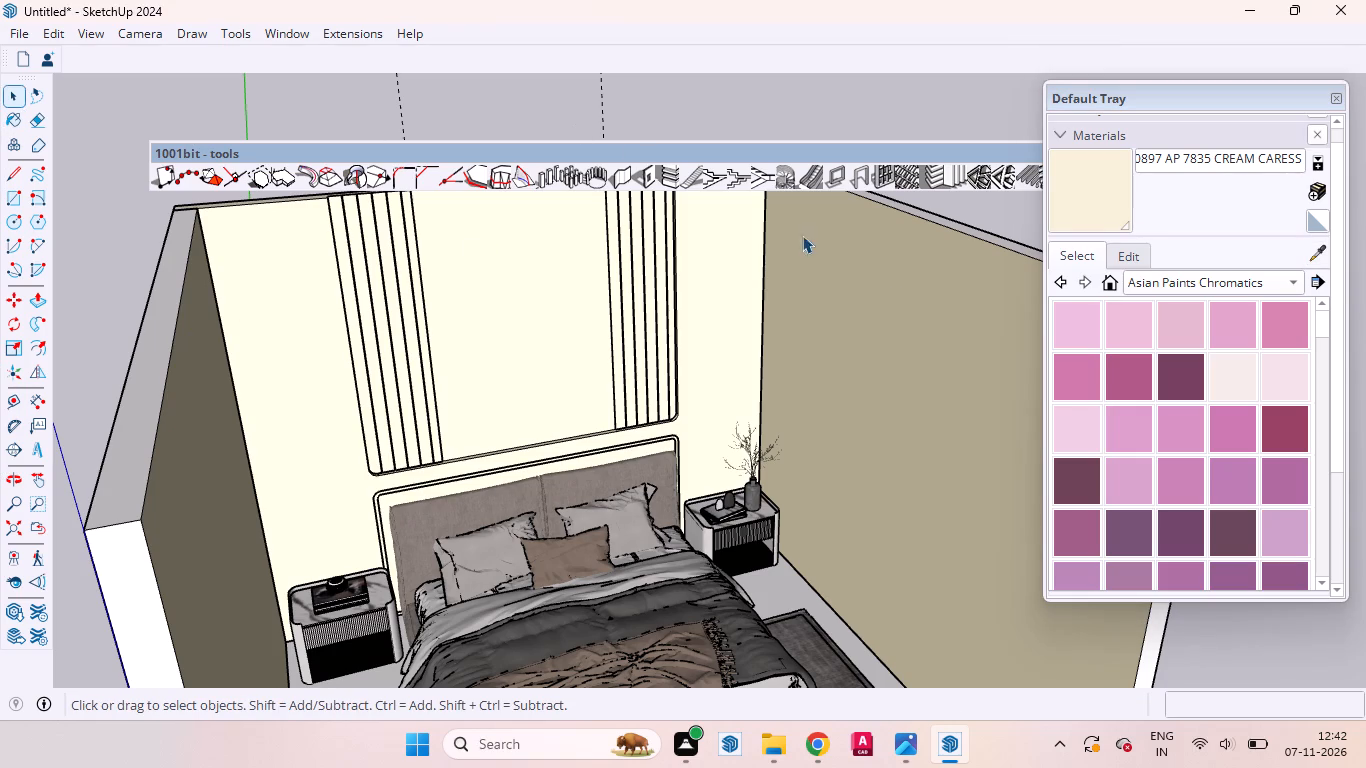
left_click(904, 302)
double_click(904, 302)
left_click(904, 302)
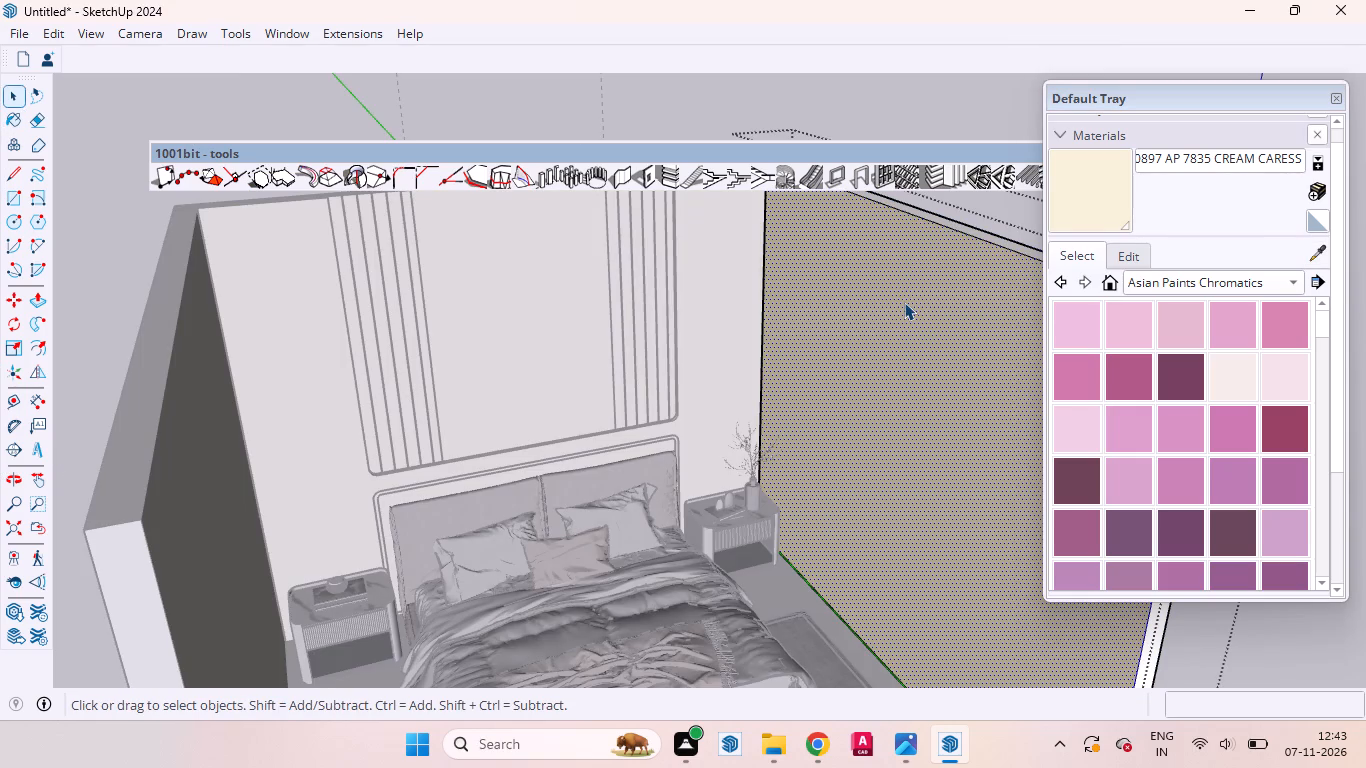
left_click(1098, 227)
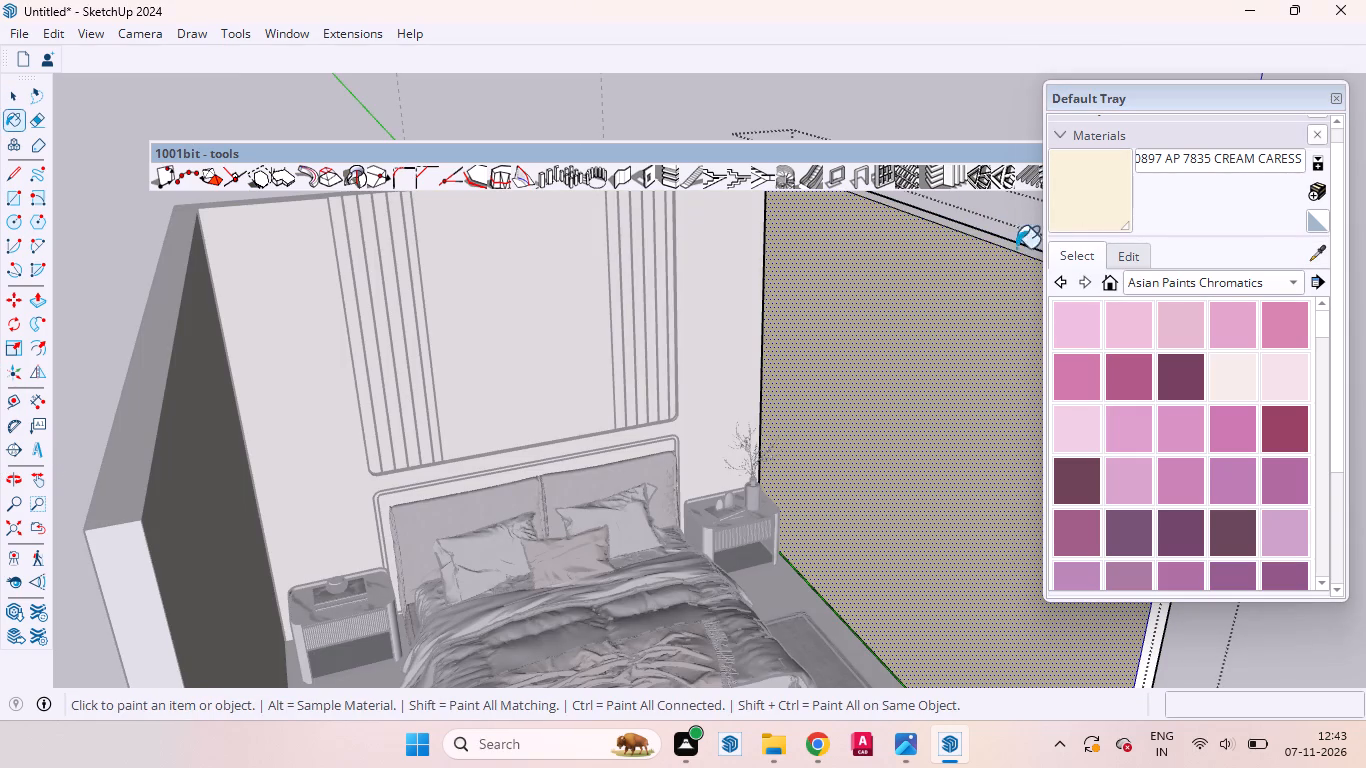
left_click(934, 314)
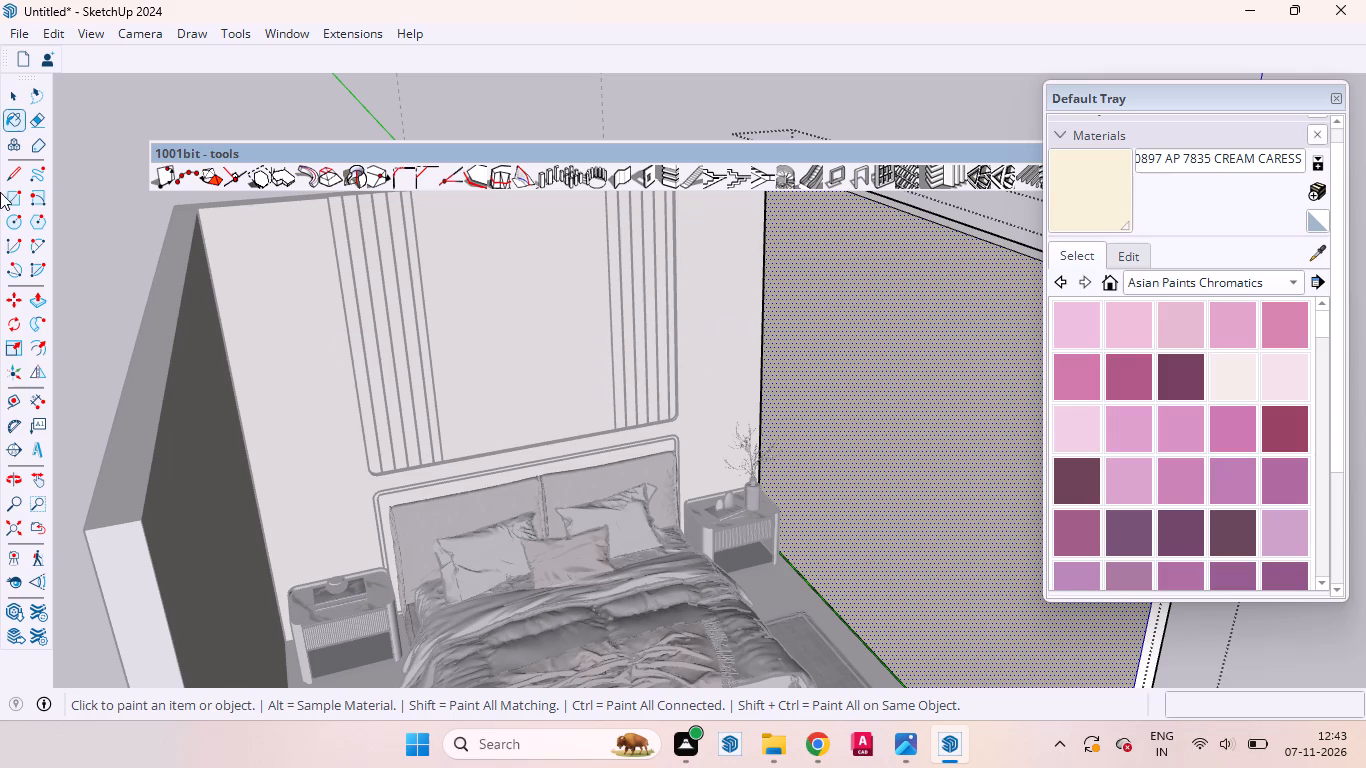
left_click(20, 102)
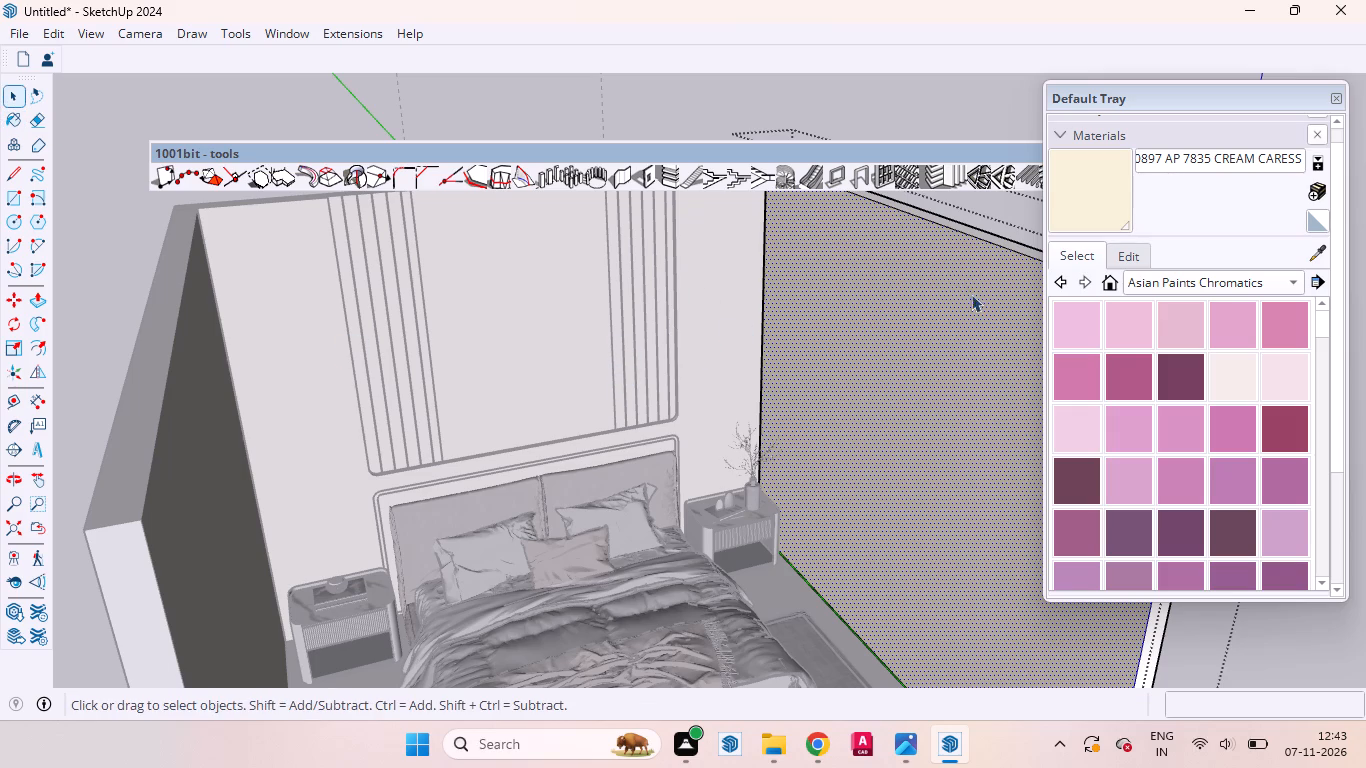
Paint the inner face of the opposite side wall with CREAM CARESS, leave the Paint Bucket for Select and close the wall group.
middle_click_drag(952, 311, 667, 380)
scroll(890, 332, "down", 6)
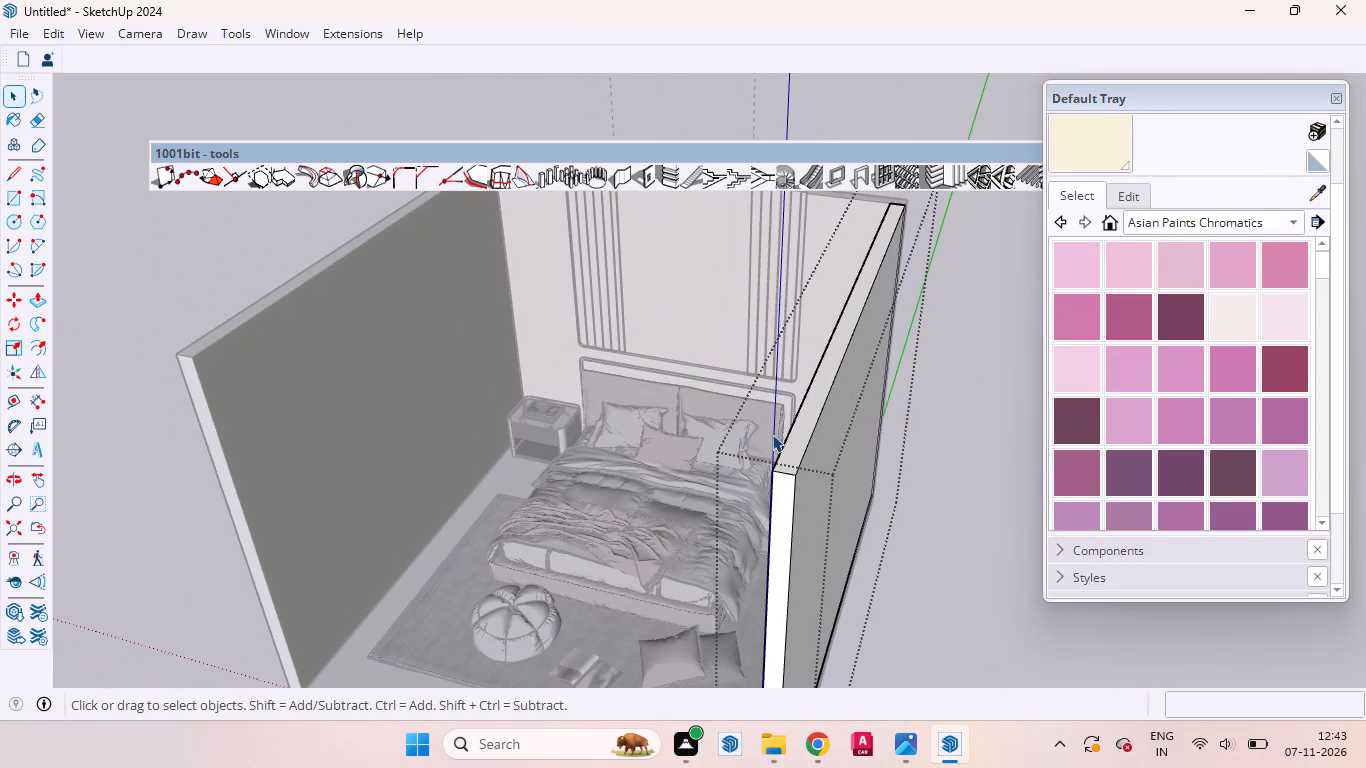
scroll(772, 434, "down", 4)
scroll(105, 585, "down", 4)
scroll(153, 451, "up", 3)
scroll(159, 445, "down", 1)
scroll(162, 444, "up", 1)
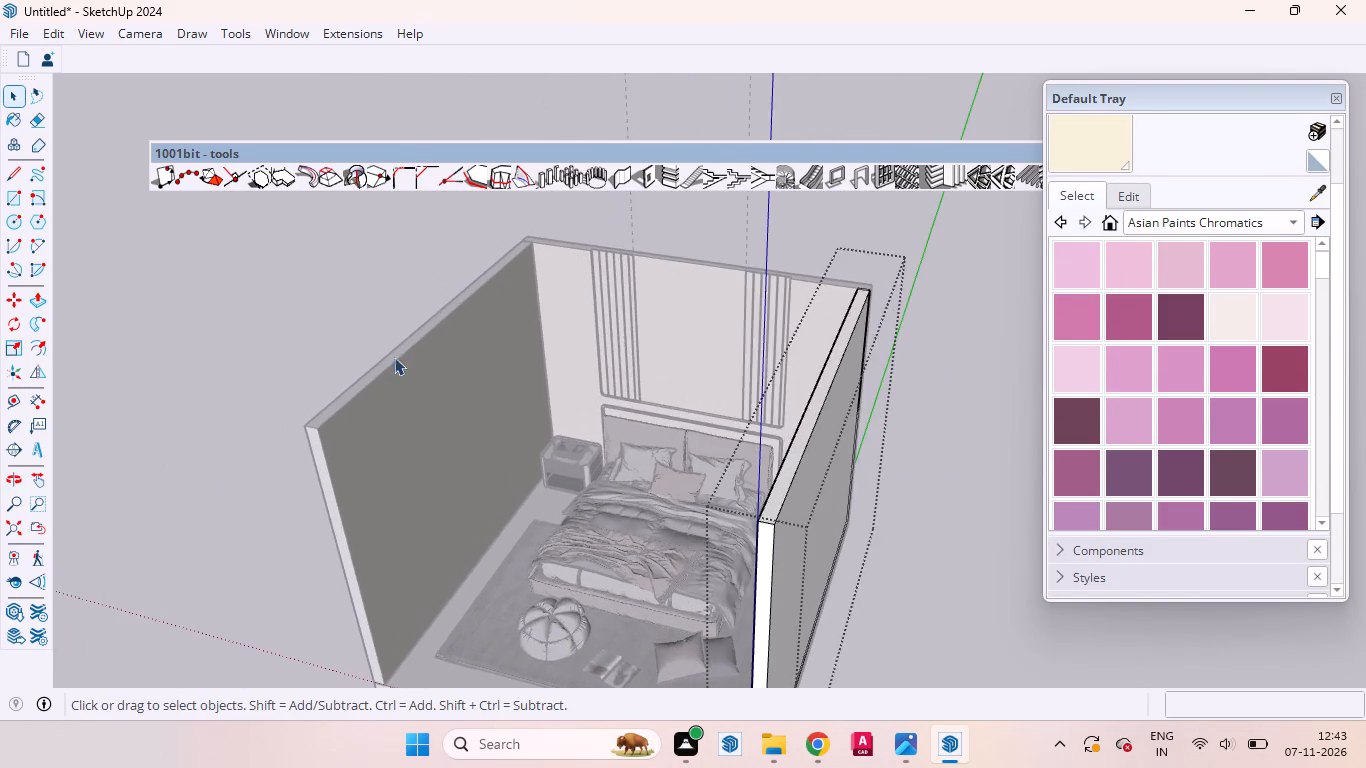
scroll(524, 303, "up", 5)
left_click(483, 486)
triple_click(421, 480)
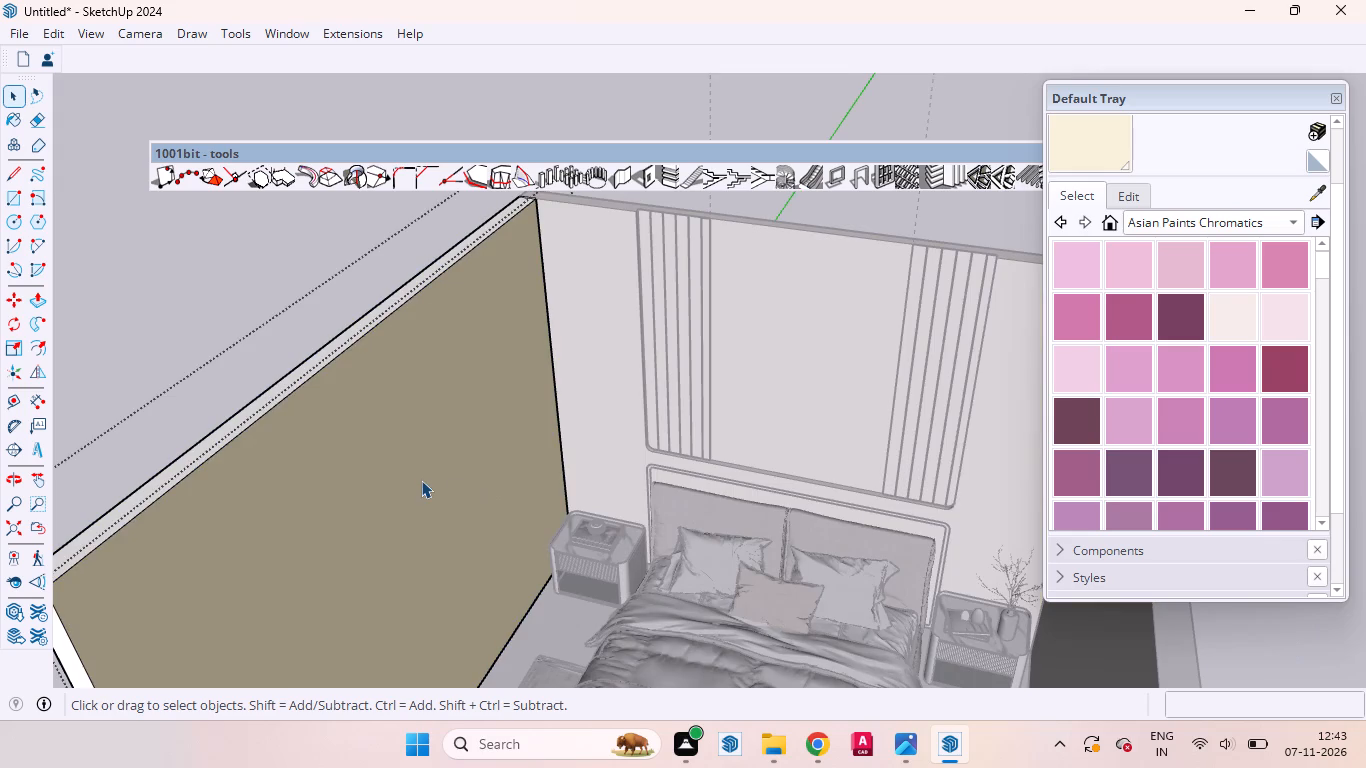
left_click(409, 528)
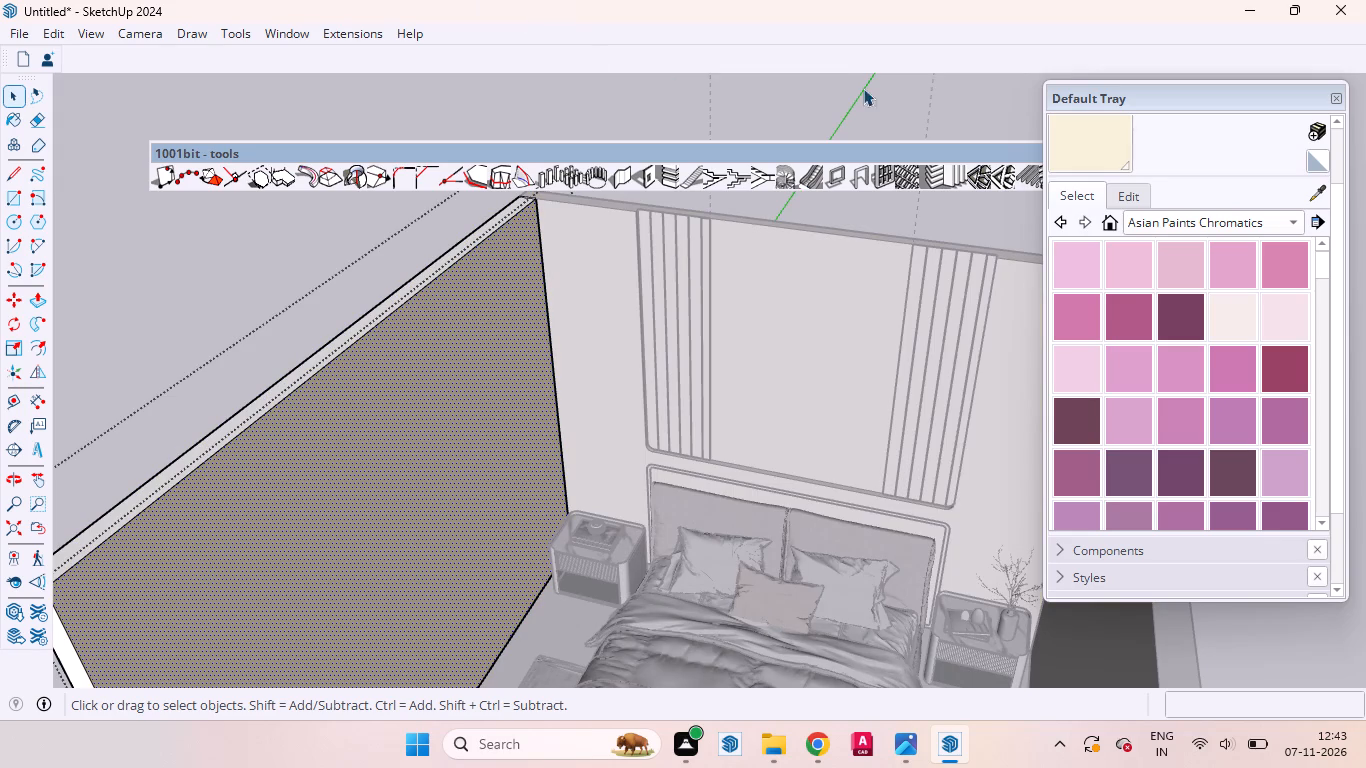
left_click(1085, 138)
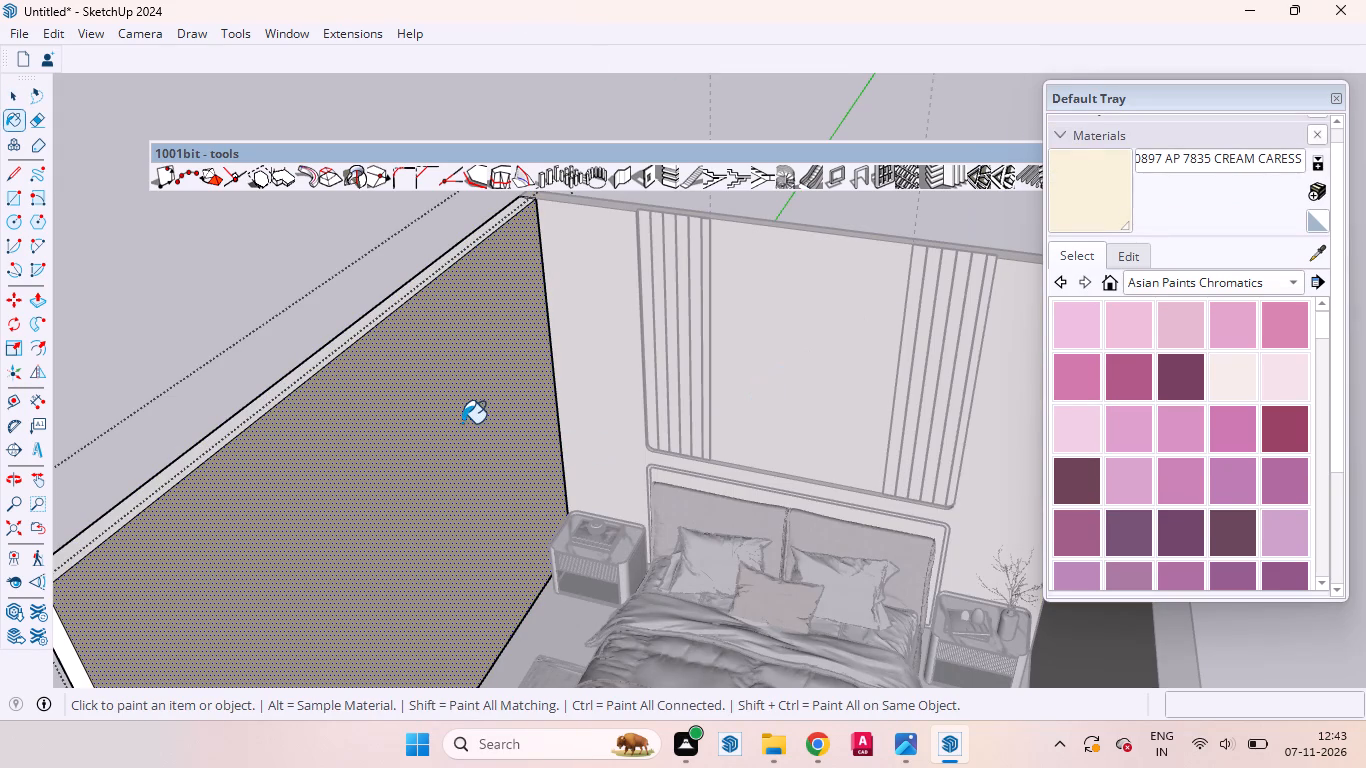
left_click(462, 423)
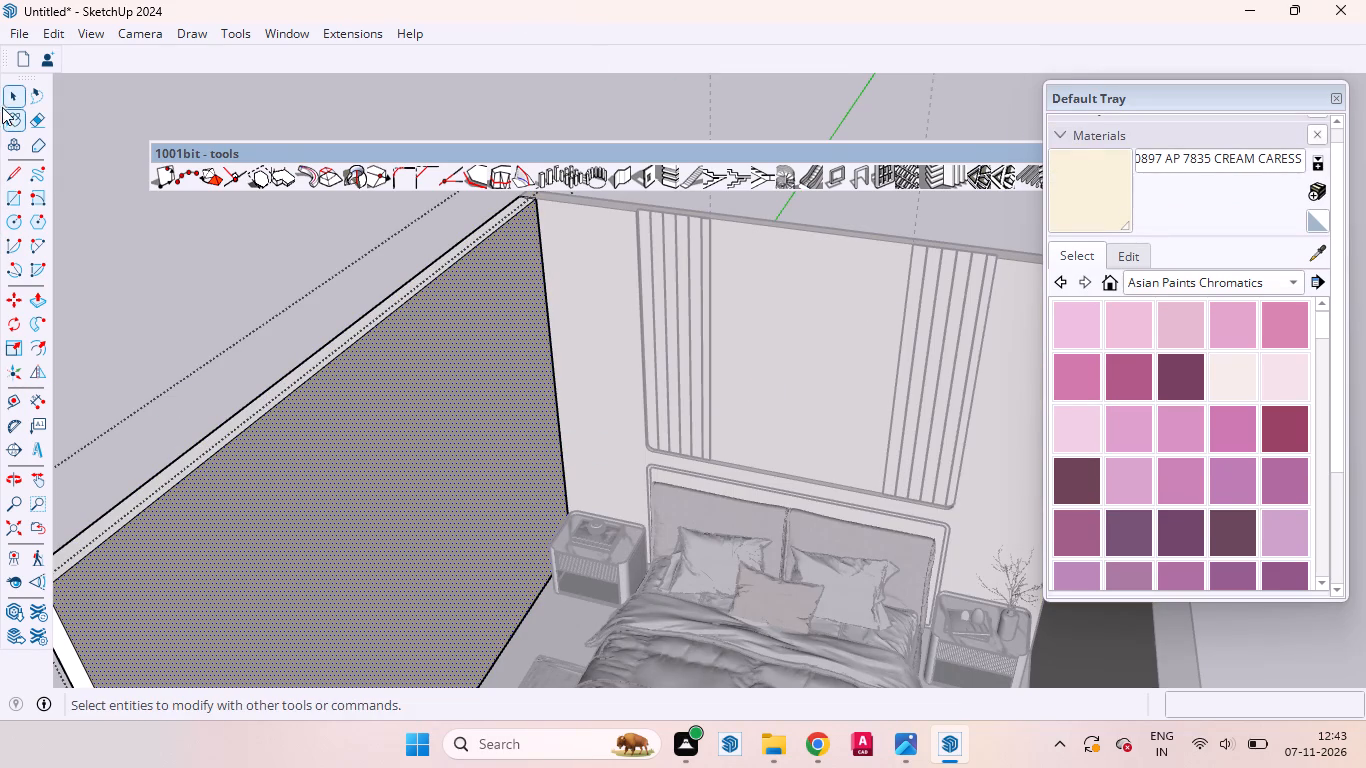
left_click(5, 98)
left_click(105, 295)
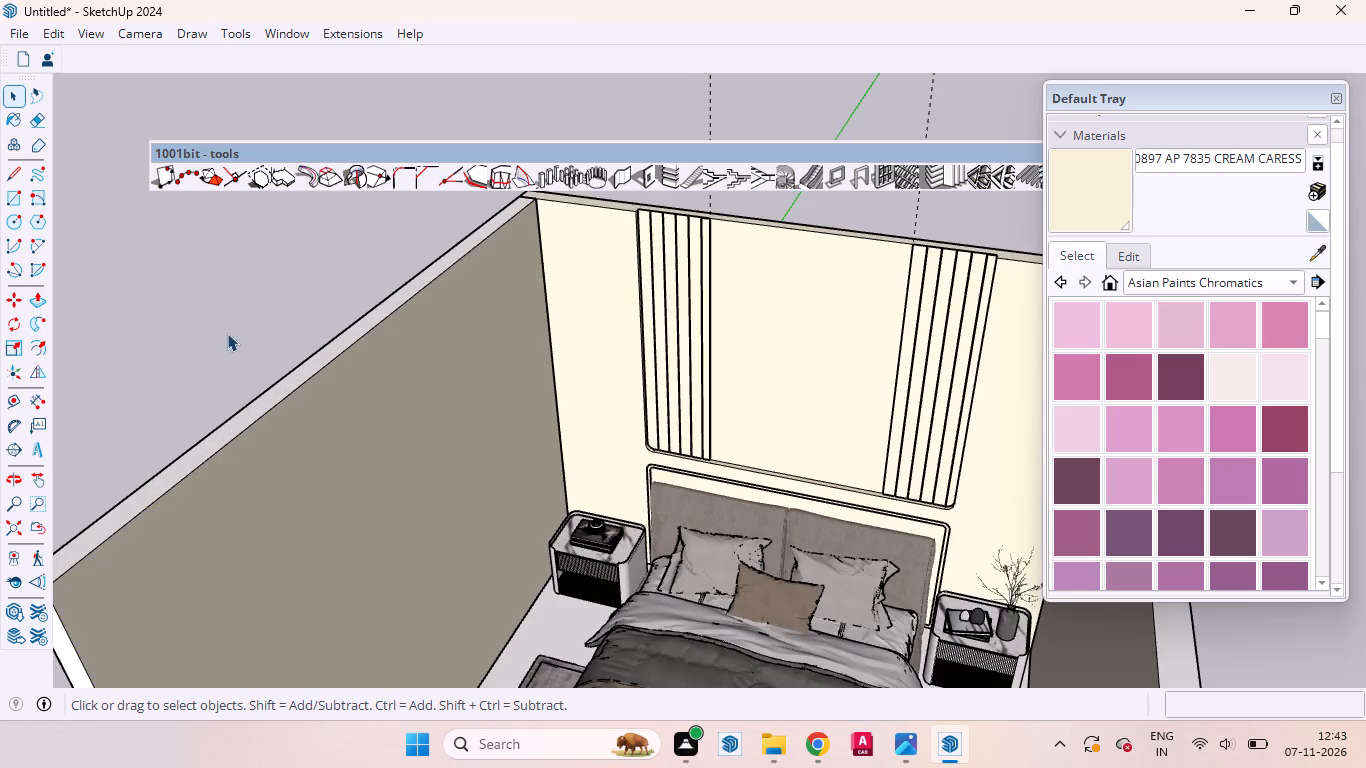
Examine the furnished bedroom's back-wall panels, side walls and floor from several angles.
scroll(241, 334, "down", 5)
middle_click_drag(429, 325, 636, 199)
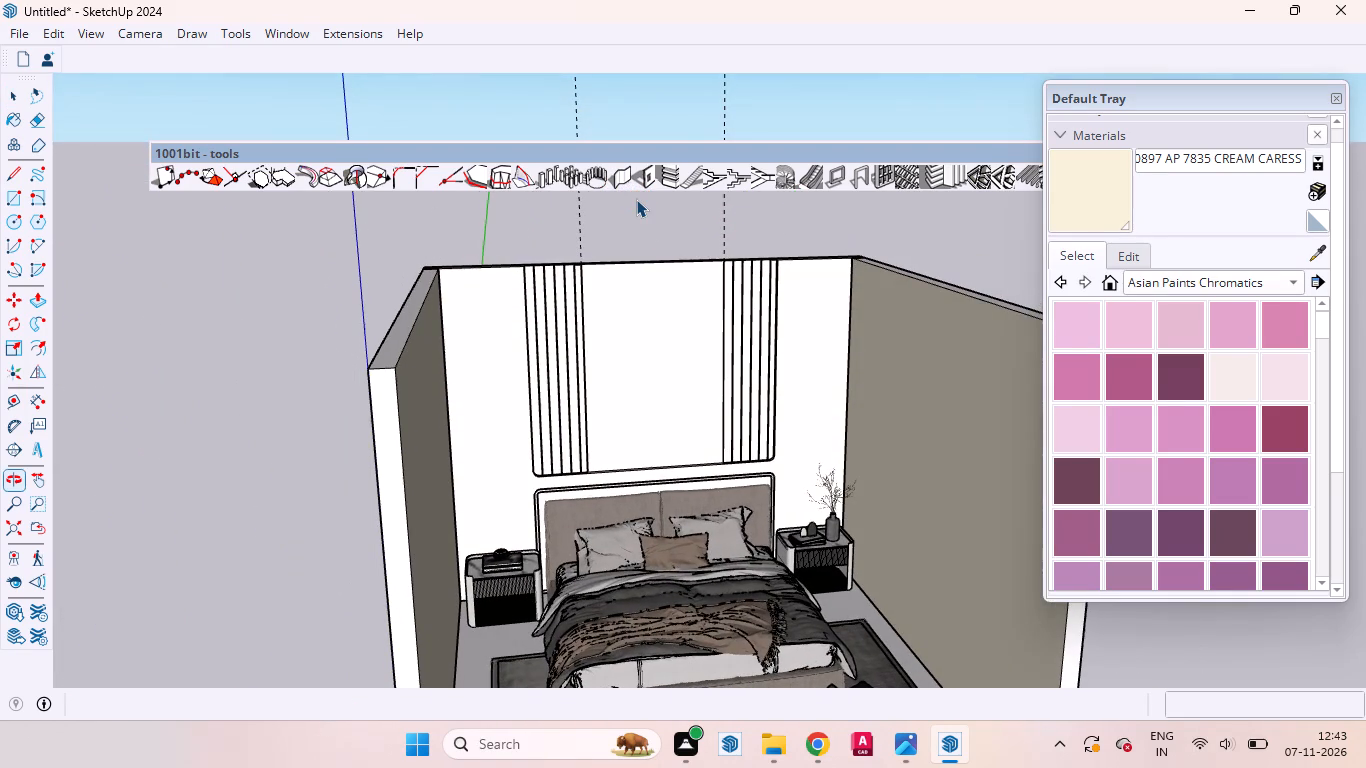
scroll(642, 187, "up", 1)
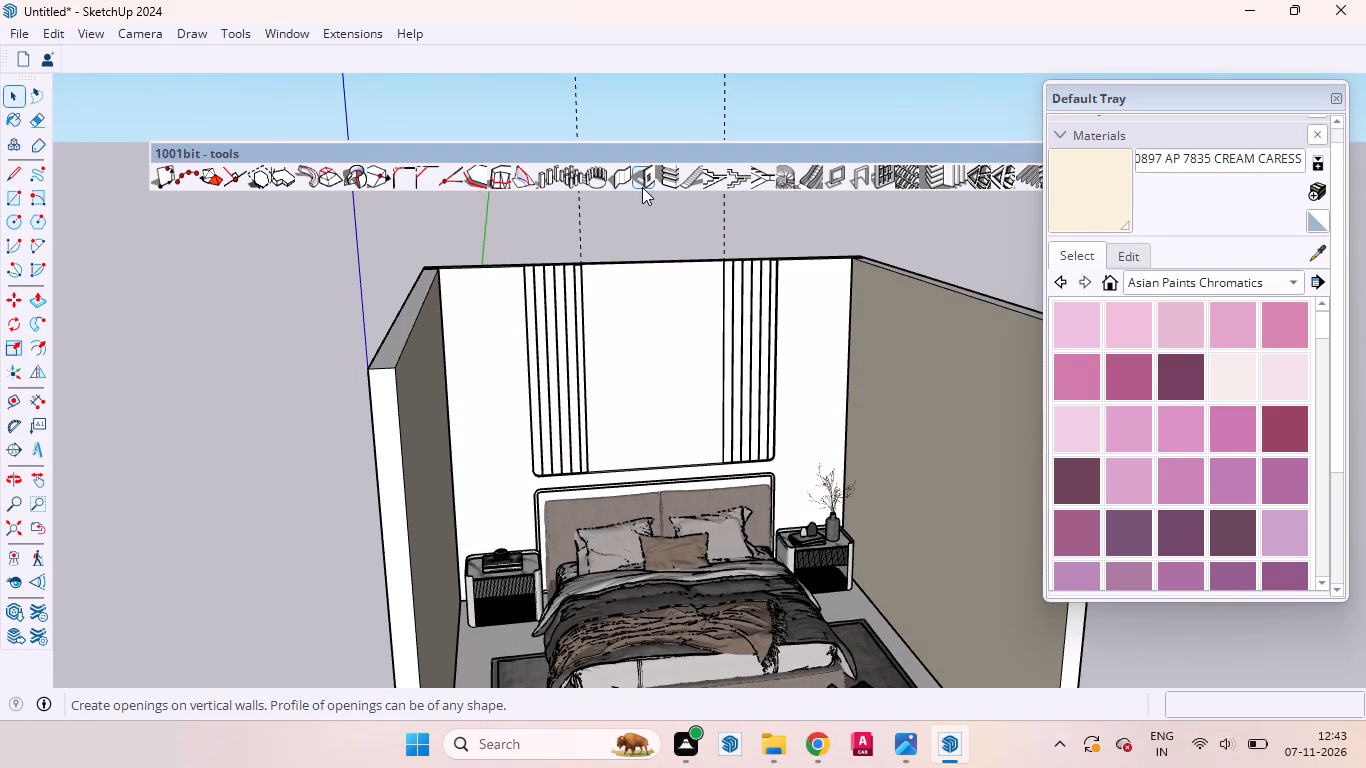
scroll(642, 187, "up", 1)
scroll(642, 186, "down", 1)
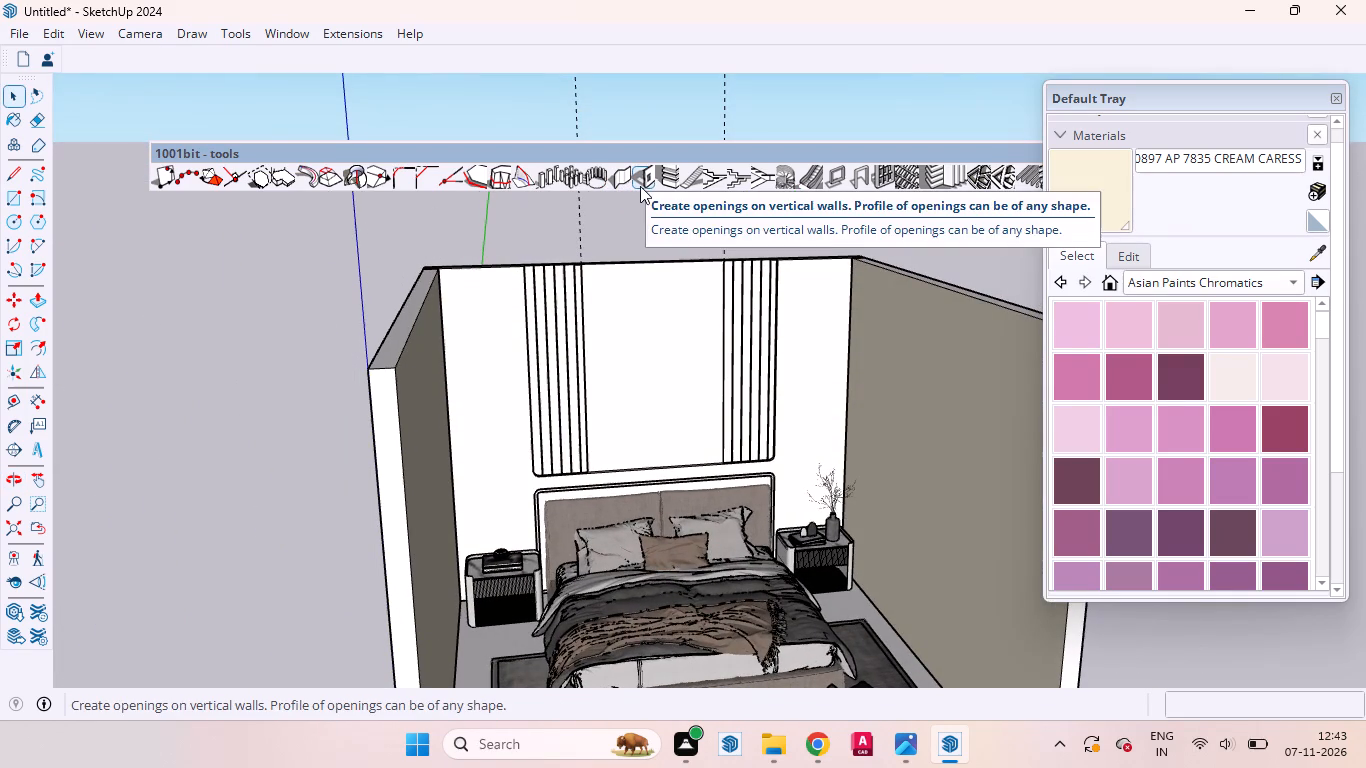
scroll(640, 186, "up", 1)
scroll(640, 186, "down", 2)
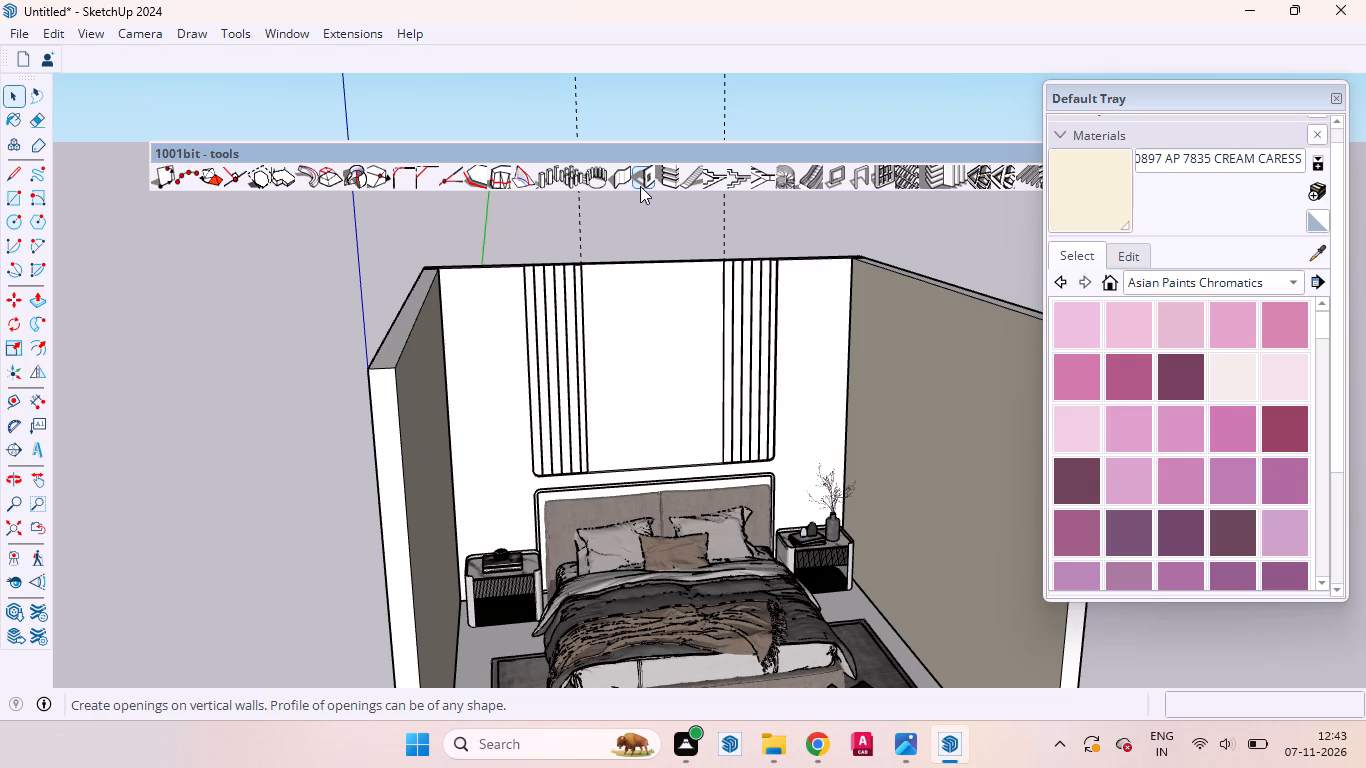
scroll(640, 186, "up", 2)
scroll(730, 304, "down", 4)
middle_click_drag(739, 349, 738, 349)
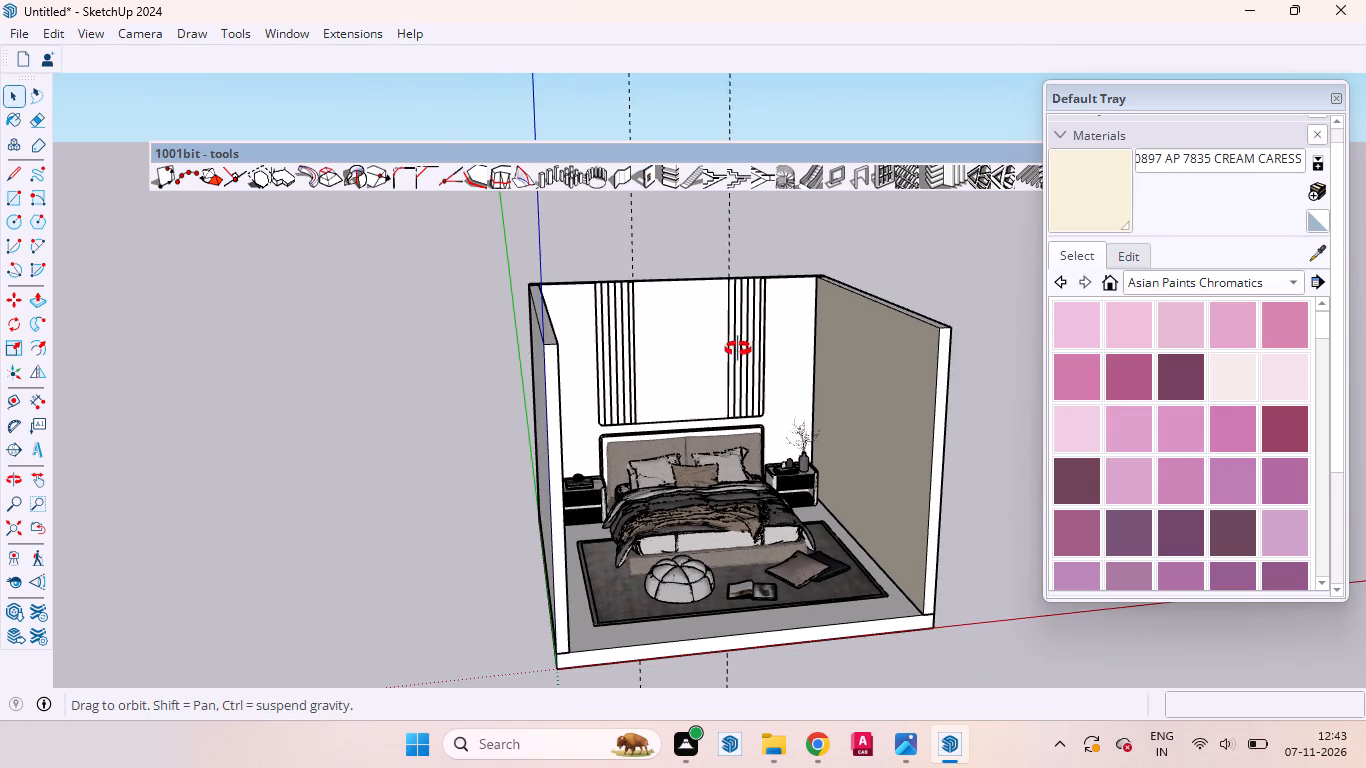
middle_click_drag(738, 349, 669, 336)
scroll(669, 336, "up", 1)
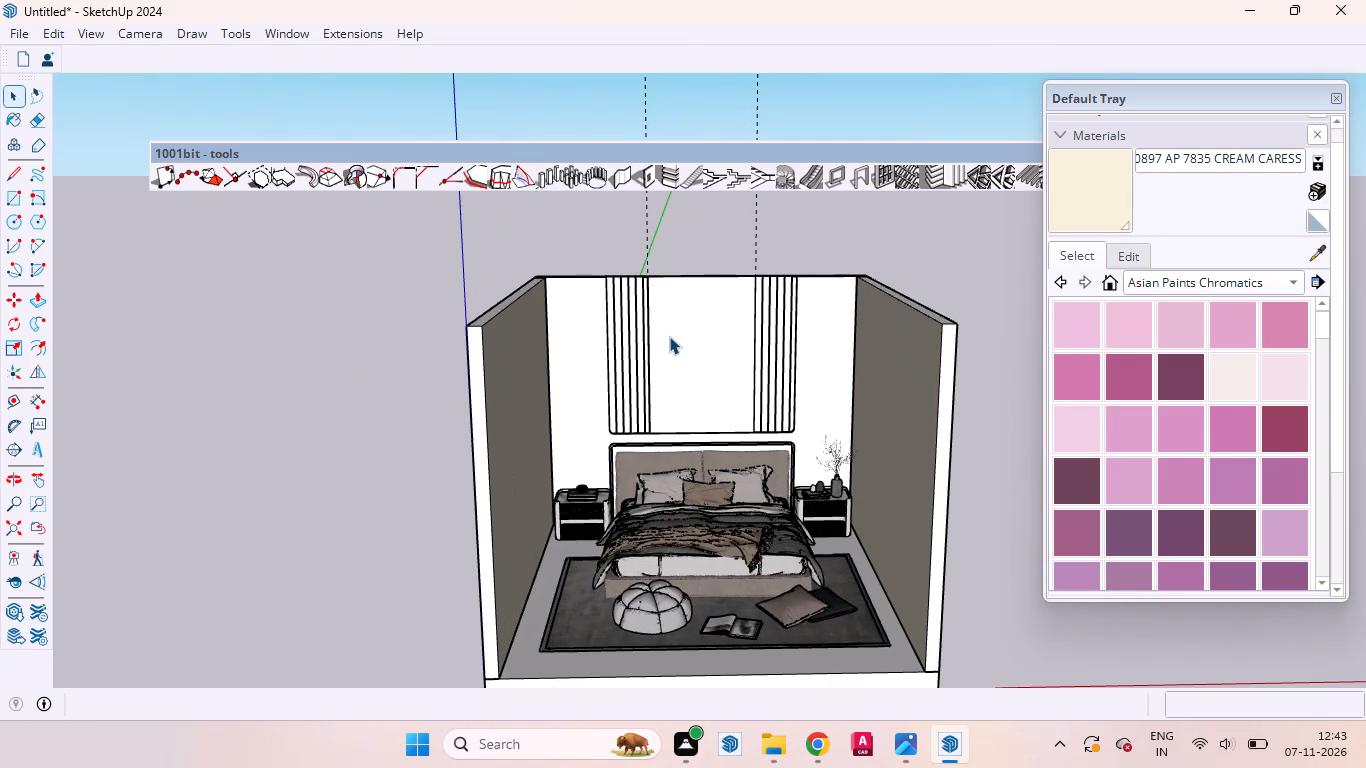
scroll(669, 336, "down", 1)
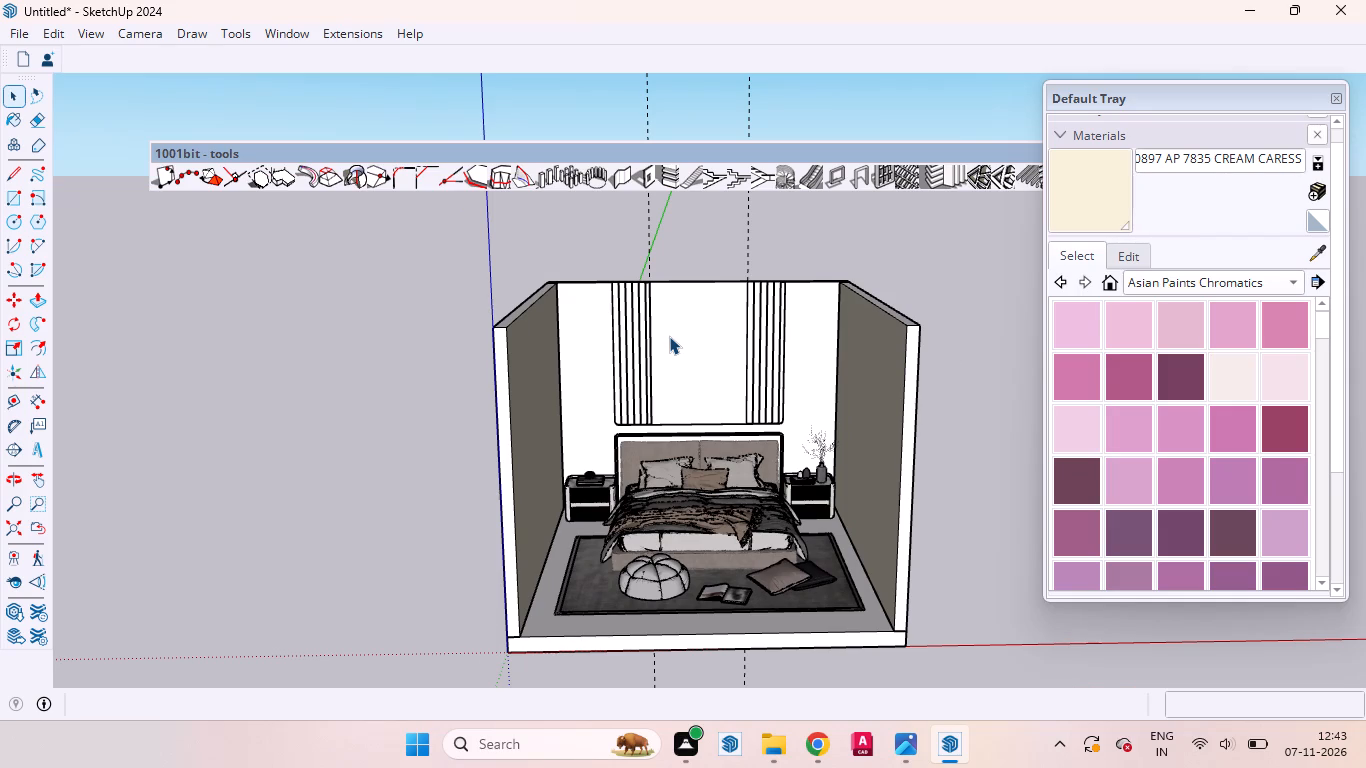
scroll(669, 336, "up", 1)
scroll(669, 336, "down", 2)
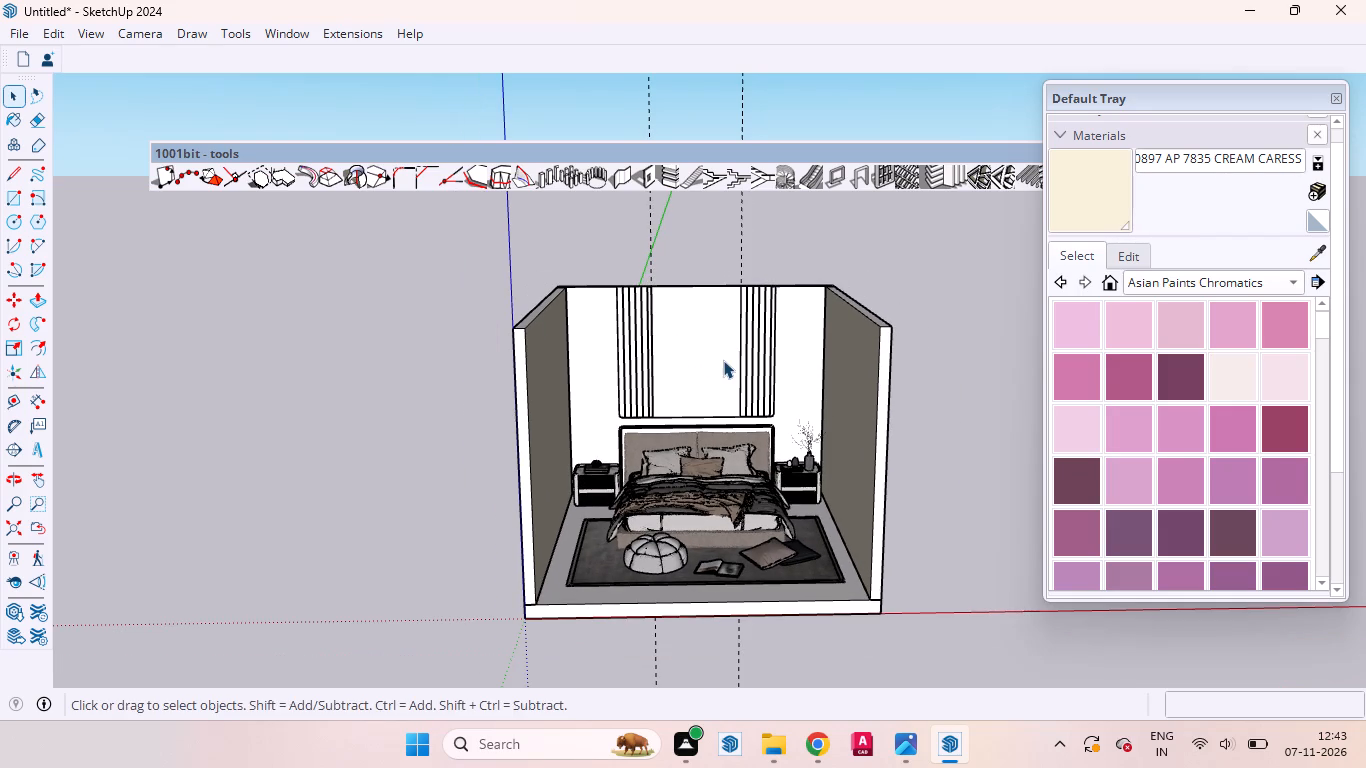
middle_click_drag(704, 362, 673, 361)
scroll(673, 360, "up", 1)
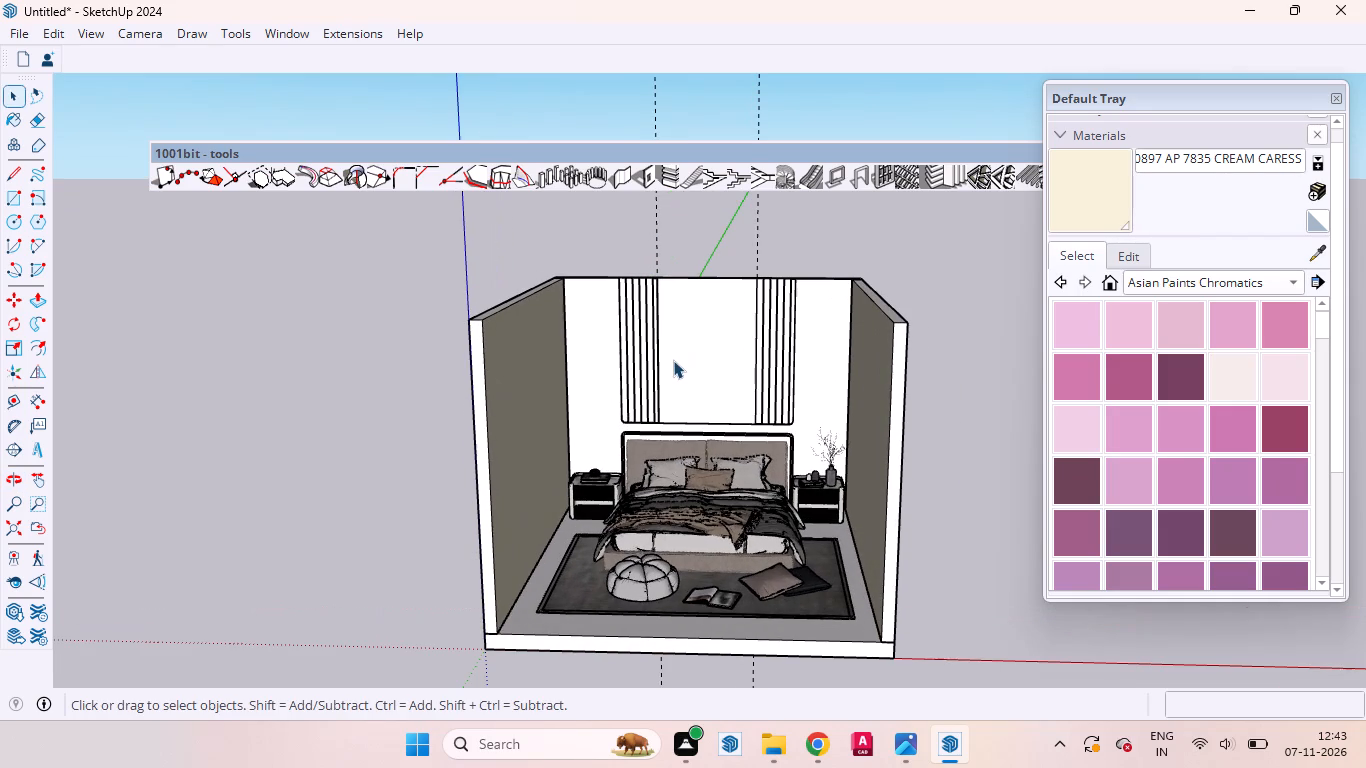
scroll(673, 360, "down", 1)
scroll(673, 360, "up", 1)
scroll(673, 360, "down", 2)
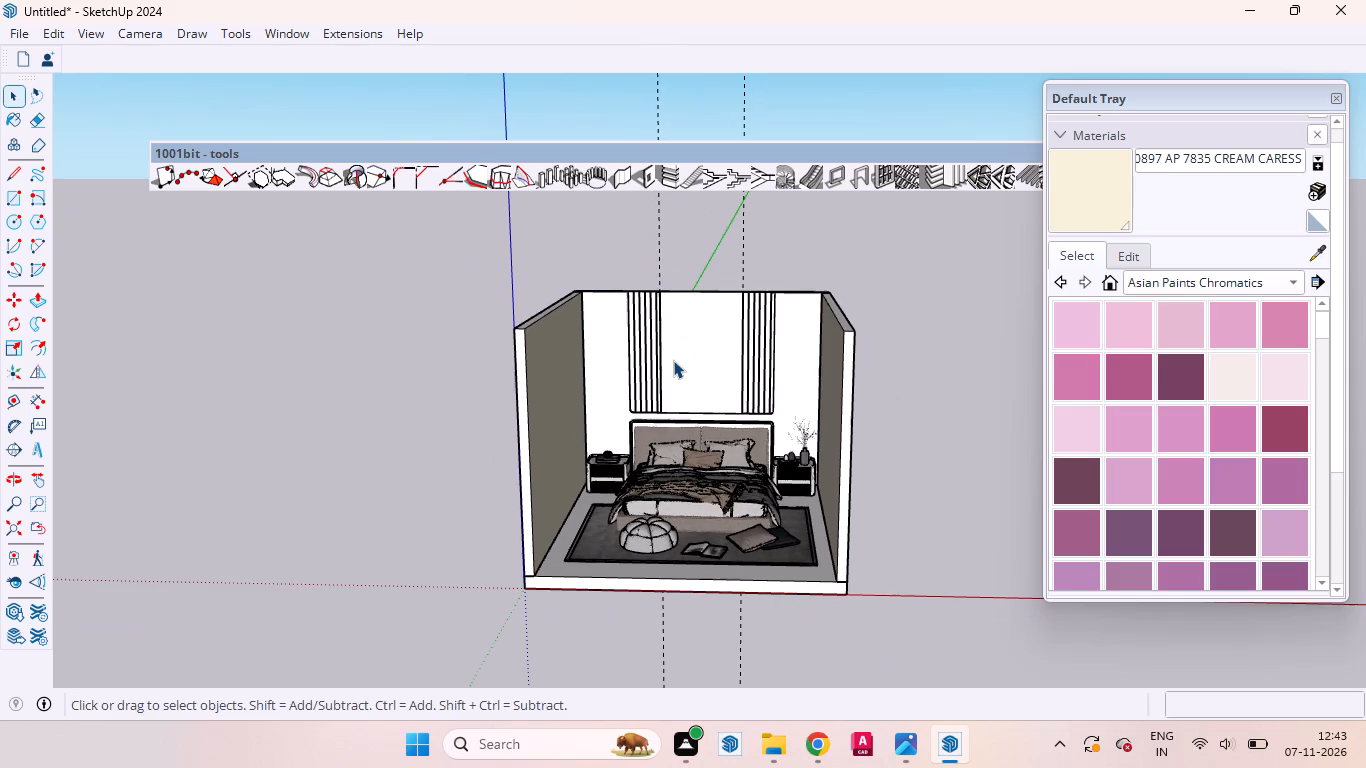
scroll(673, 360, "up", 1)
scroll(673, 360, "down", 1)
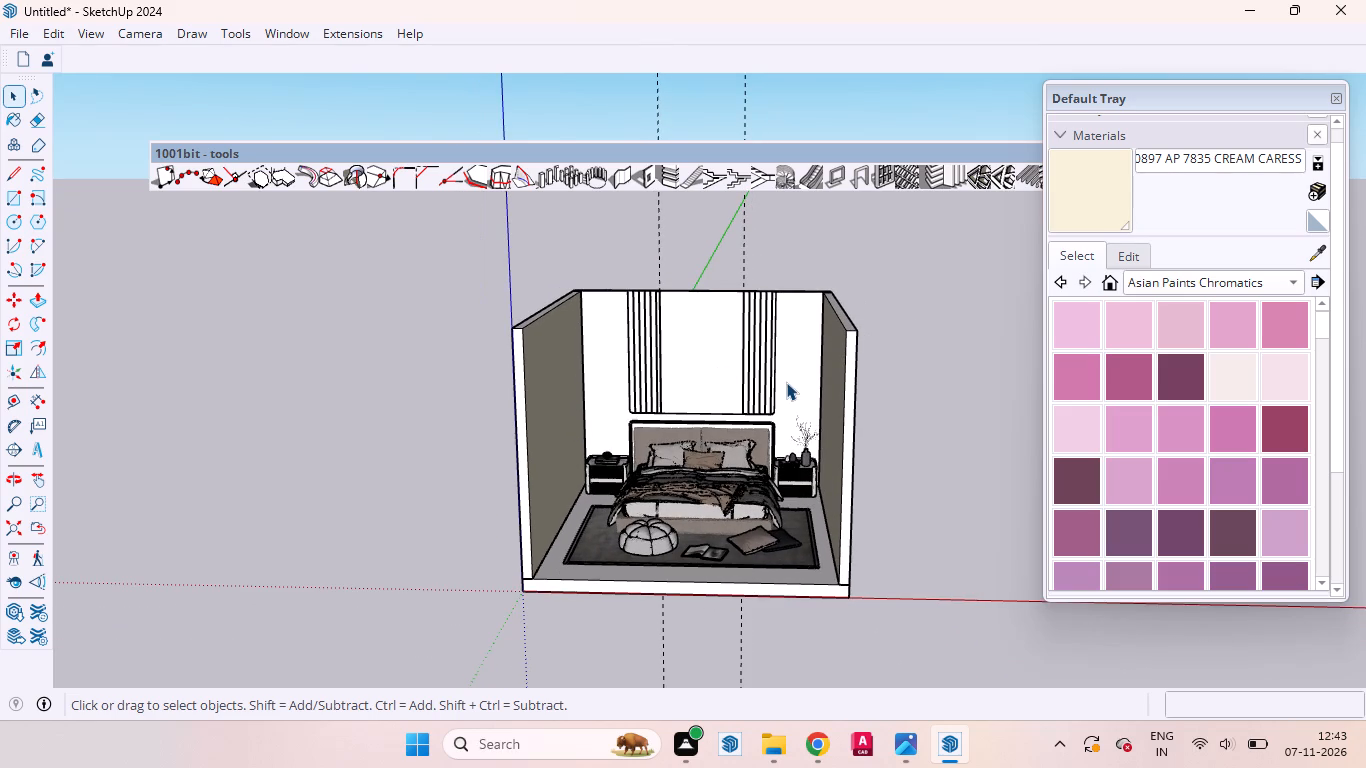
middle_click_drag(785, 382, 751, 371)
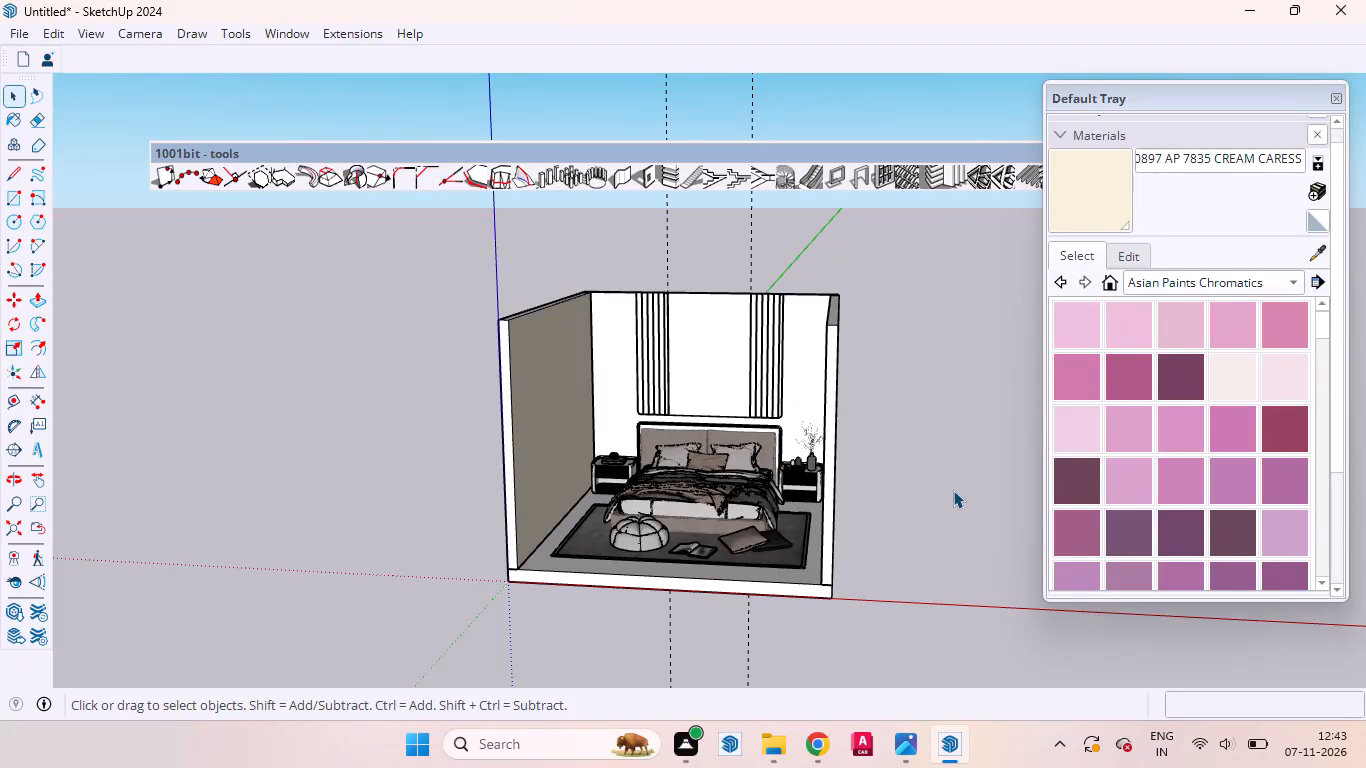
scroll(961, 498, "down", 1)
scroll(961, 498, "up", 1)
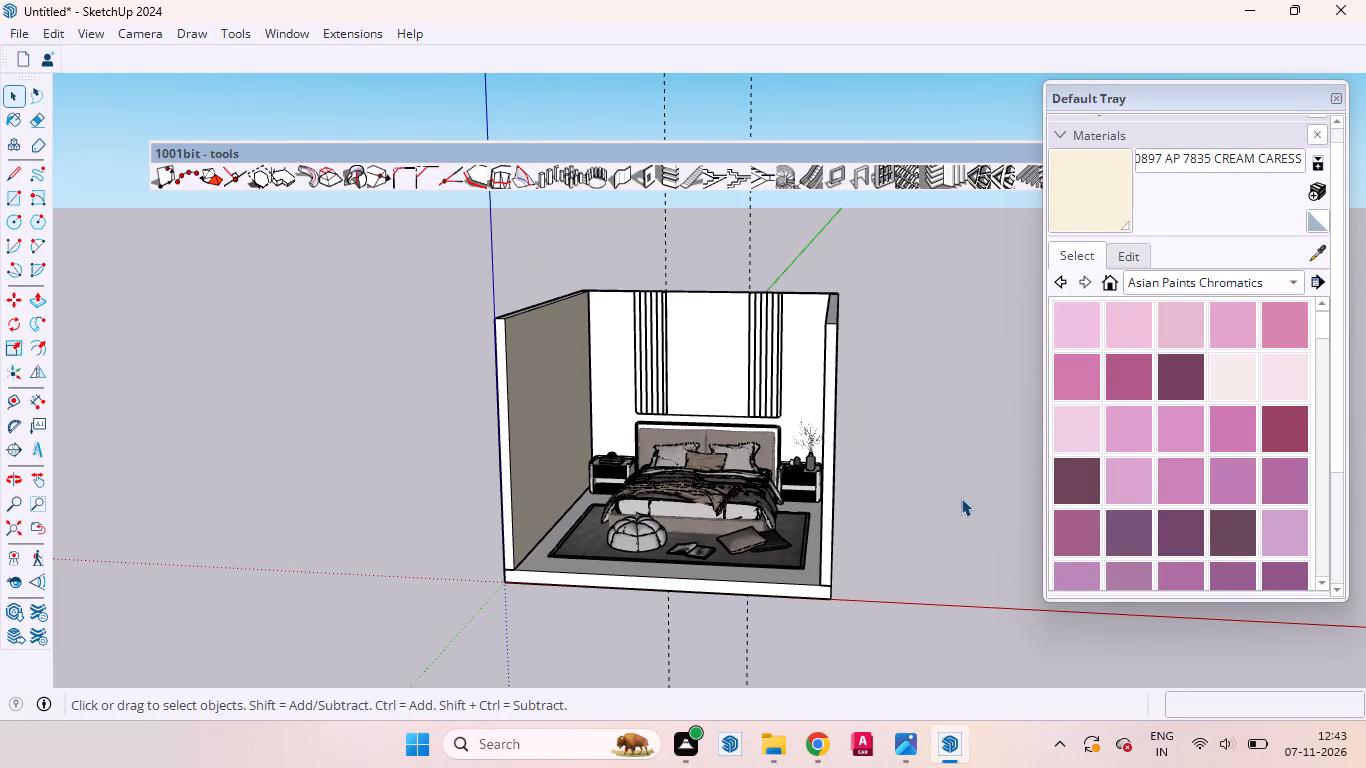
middle_click_drag(955, 498, 999, 542)
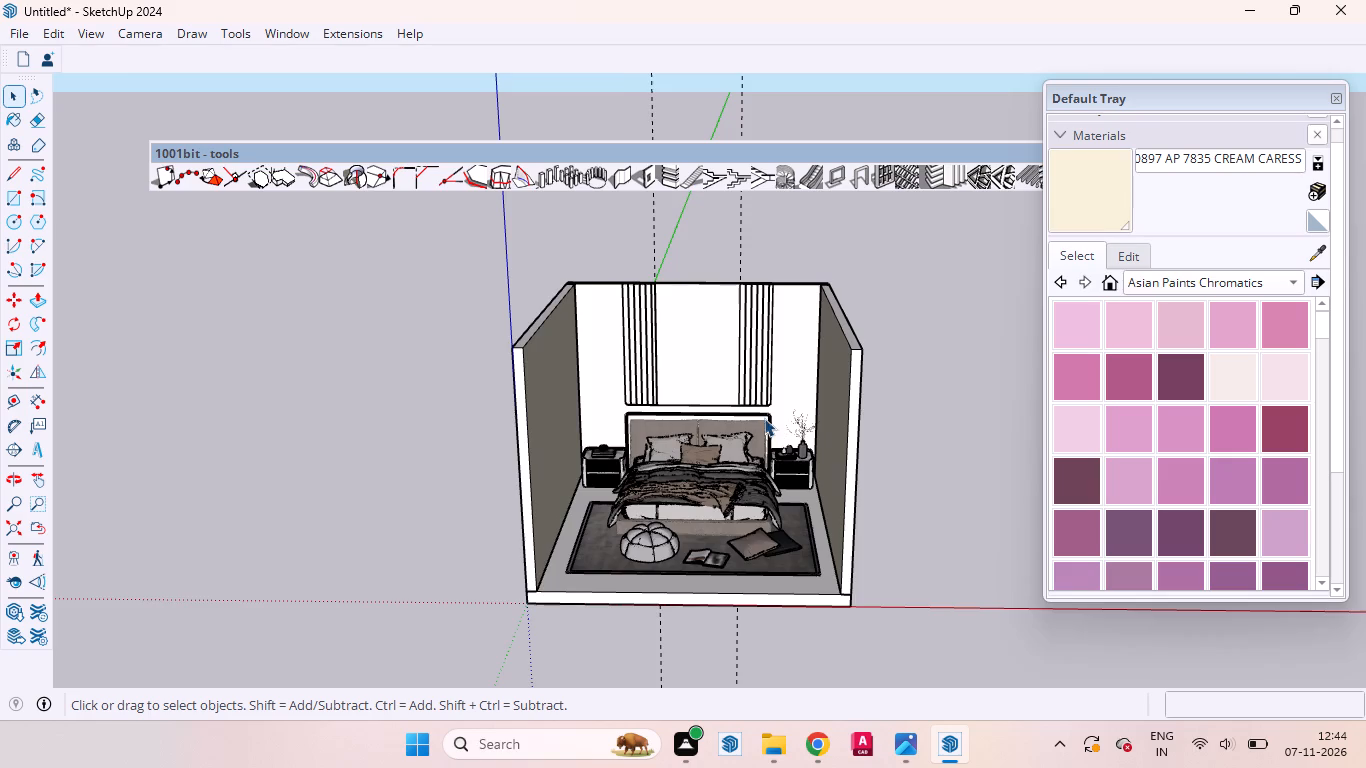
scroll(756, 416, "up", 6)
scroll(747, 414, "down", 1)
scroll(747, 414, "up", 2)
scroll(747, 414, "down", 3)
middle_click_drag(775, 444, 706, 494)
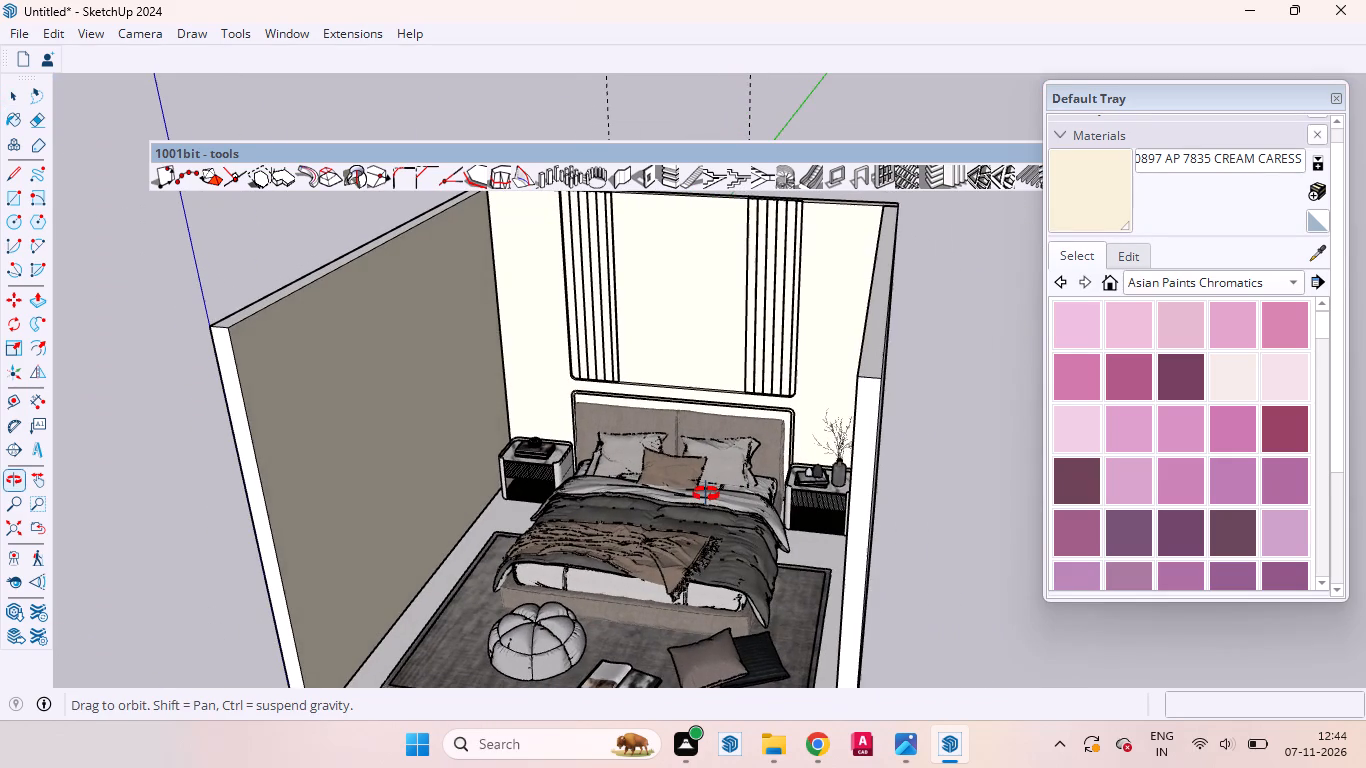
middle_click_drag(706, 494, 747, 514)
scroll(738, 509, "down", 3)
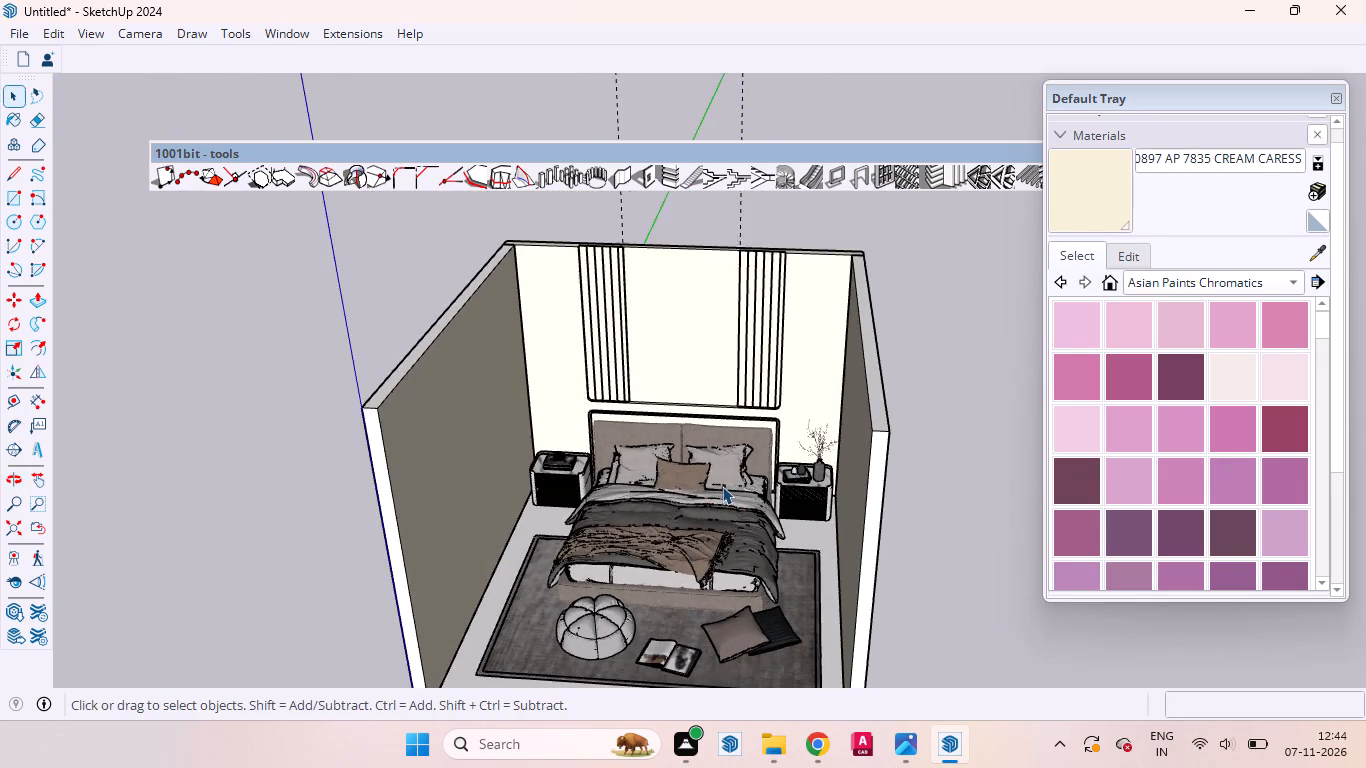
scroll(722, 486, "down", 2)
middle_click_drag(733, 493, 805, 656)
scroll(797, 643, "up", 6)
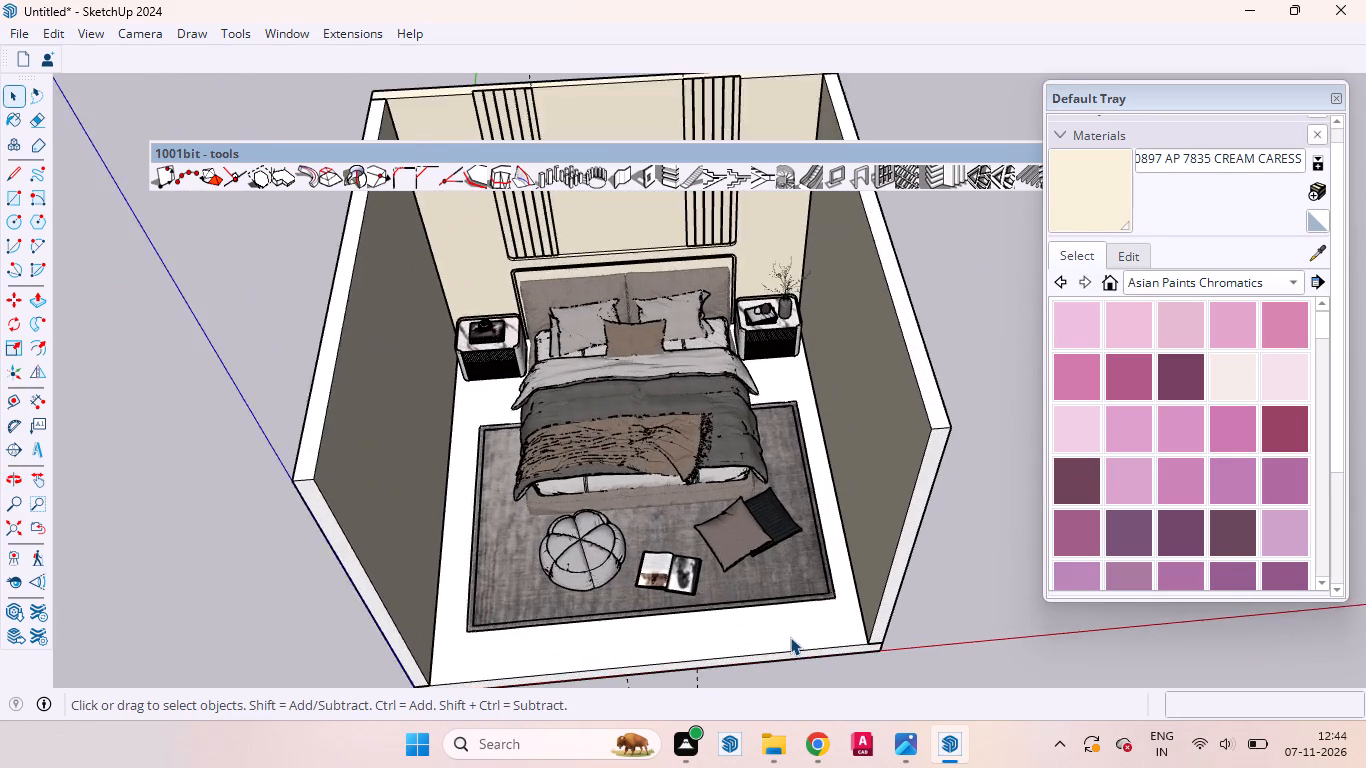
scroll(790, 637, "up", 2)
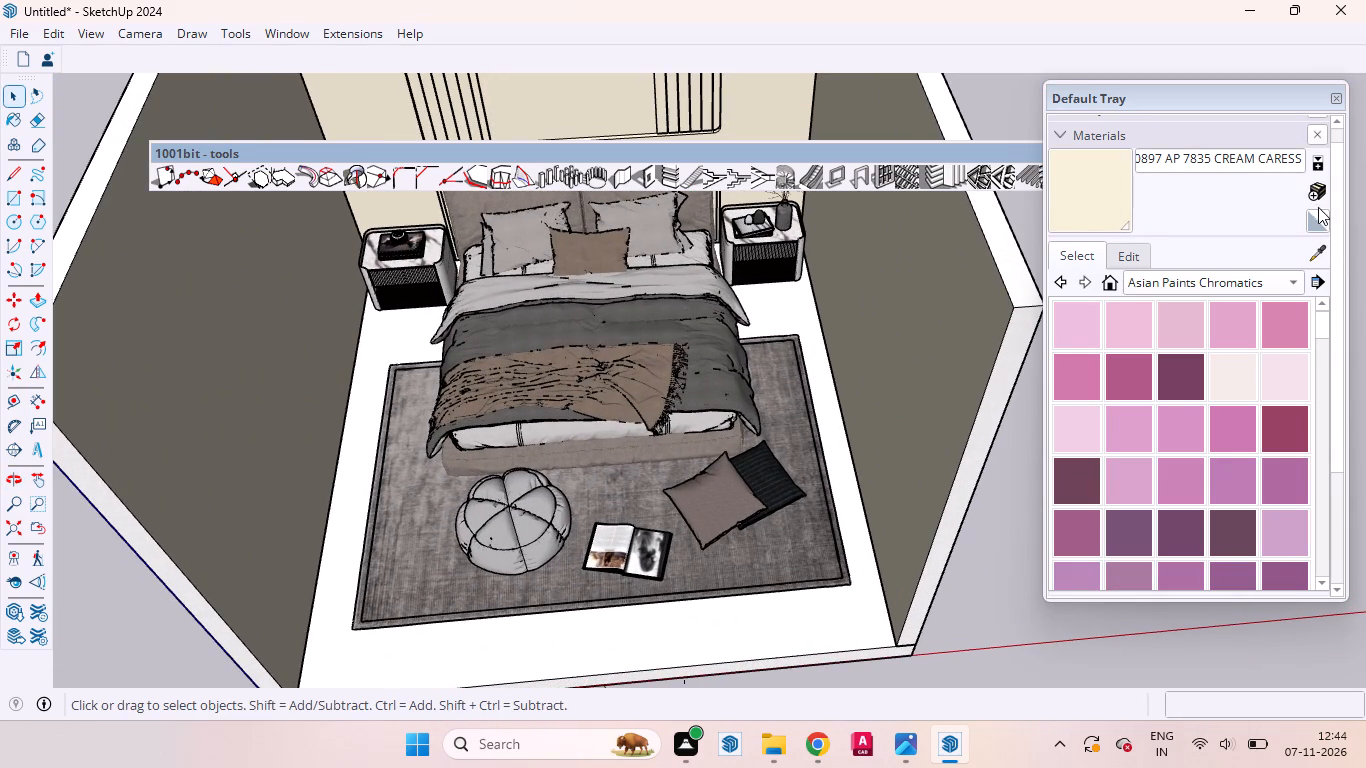
Create a material textured with the white marble image 5943b18d2c54371cd8fdc3d12be475fa from Downloads.
left_click(1318, 199)
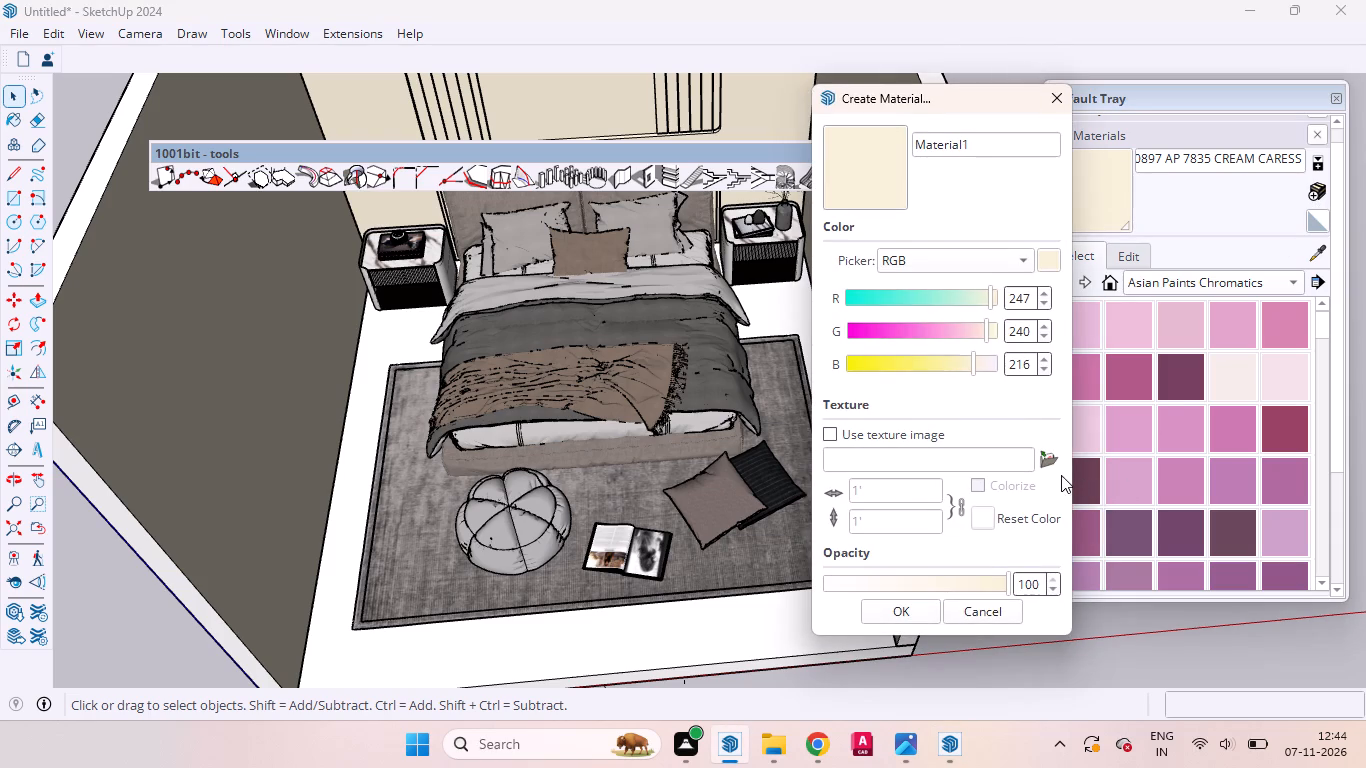
left_click(1045, 463)
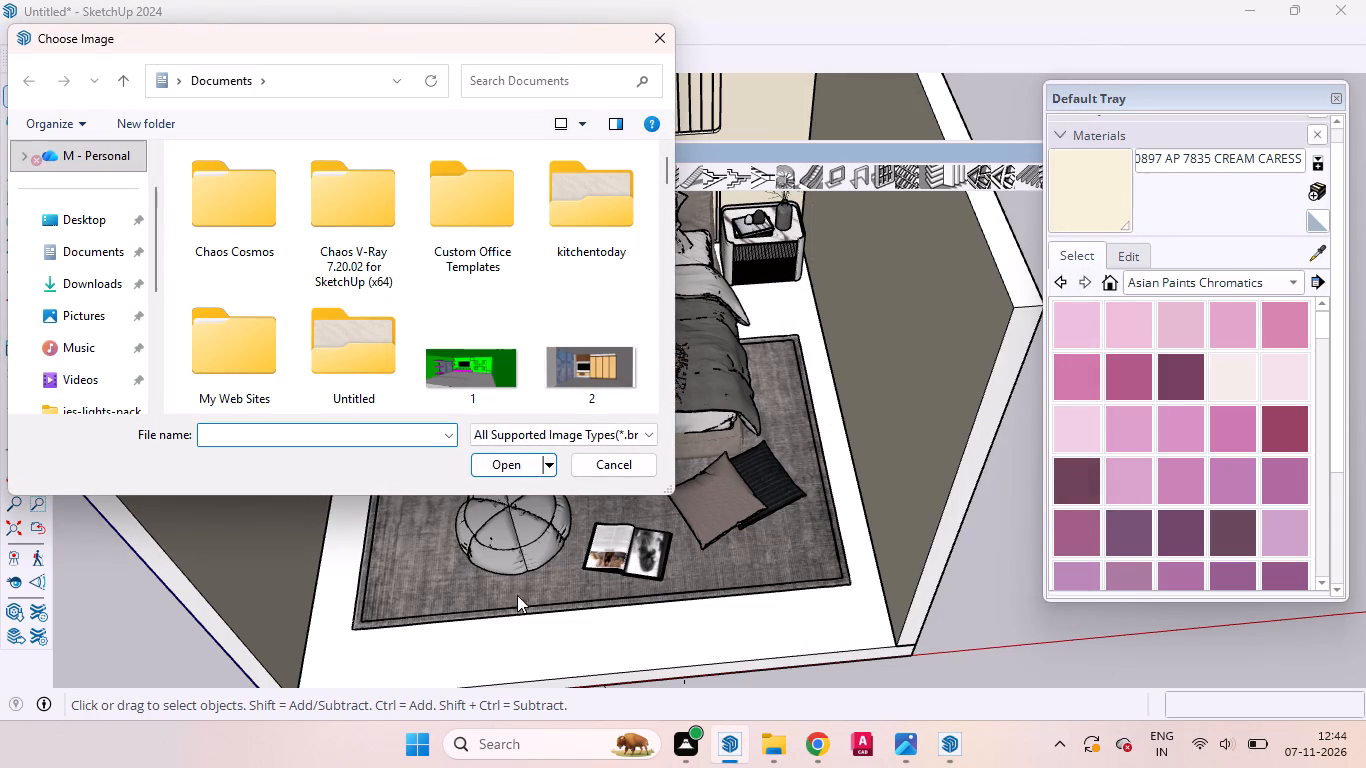
left_click(49, 287)
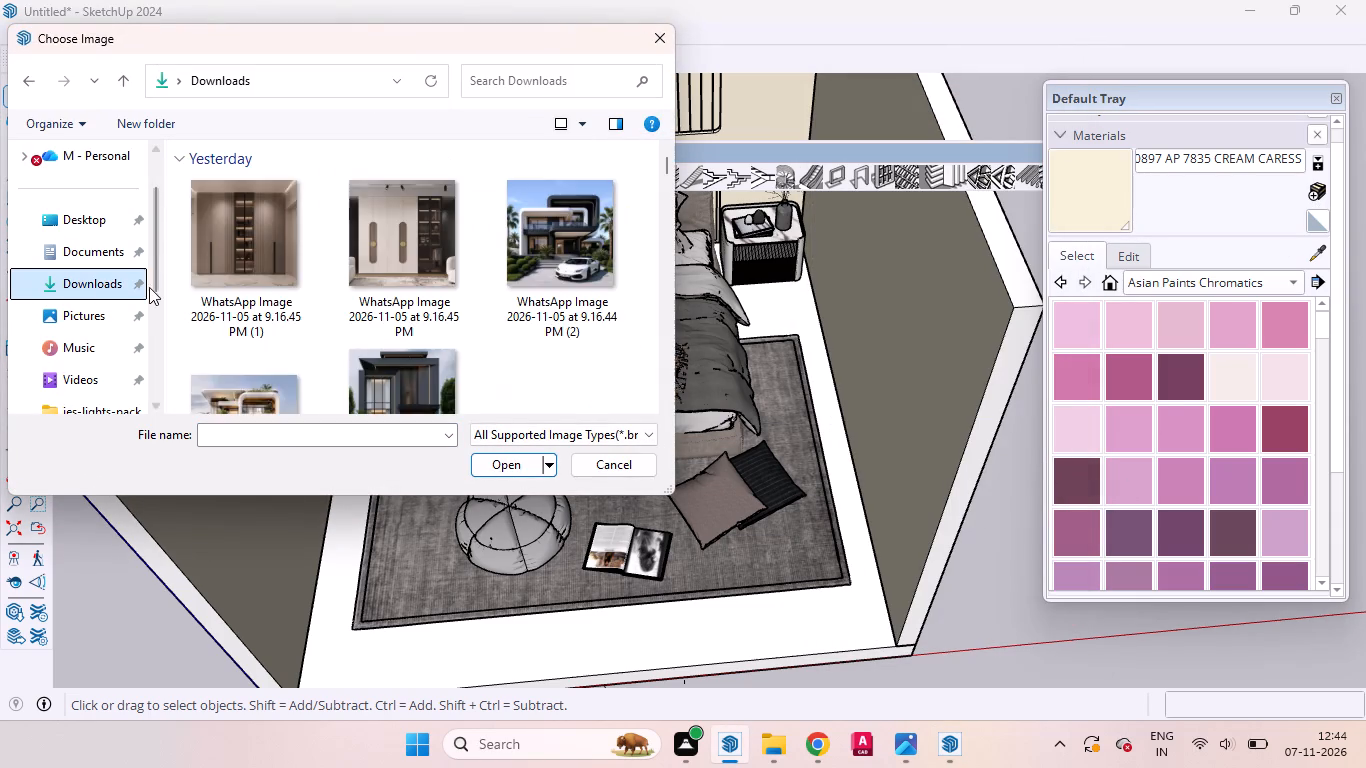
scroll(270, 268, "down", 7)
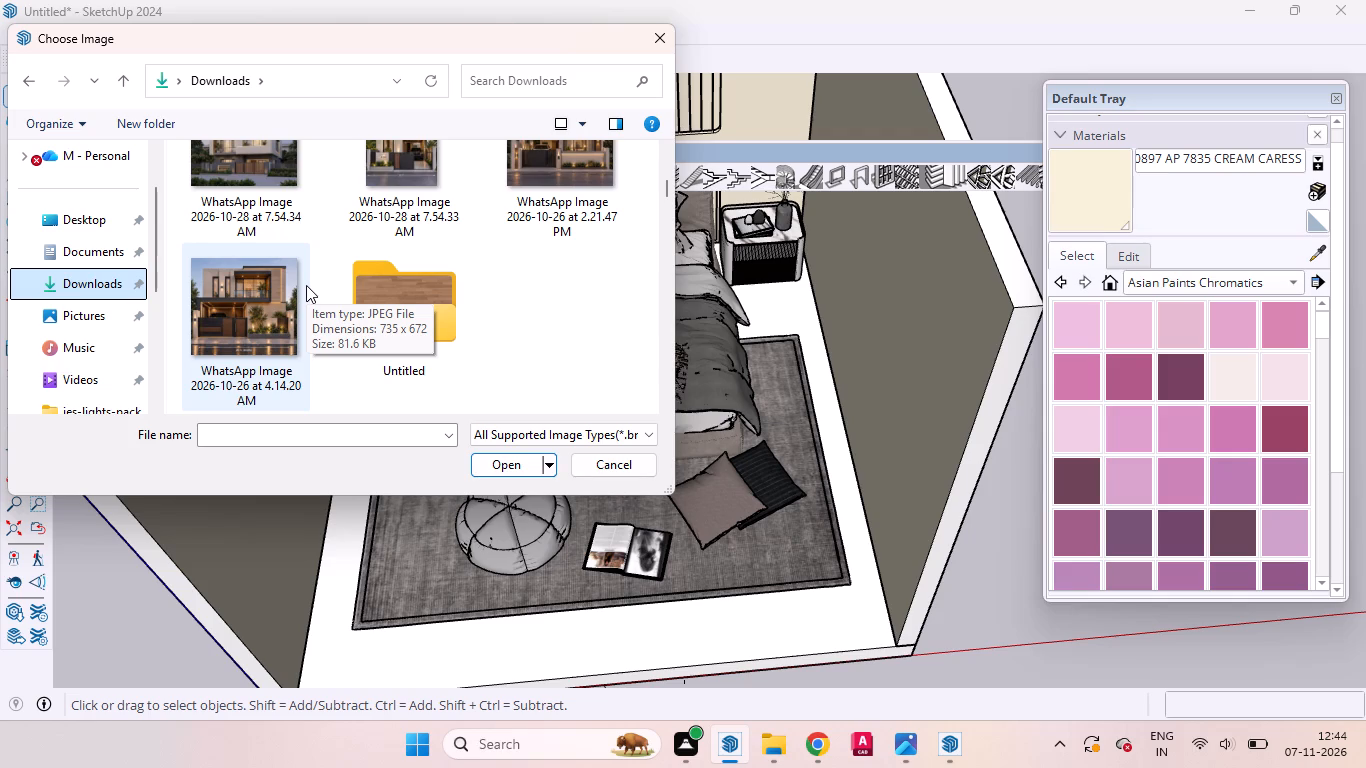
scroll(306, 285, "down", 7)
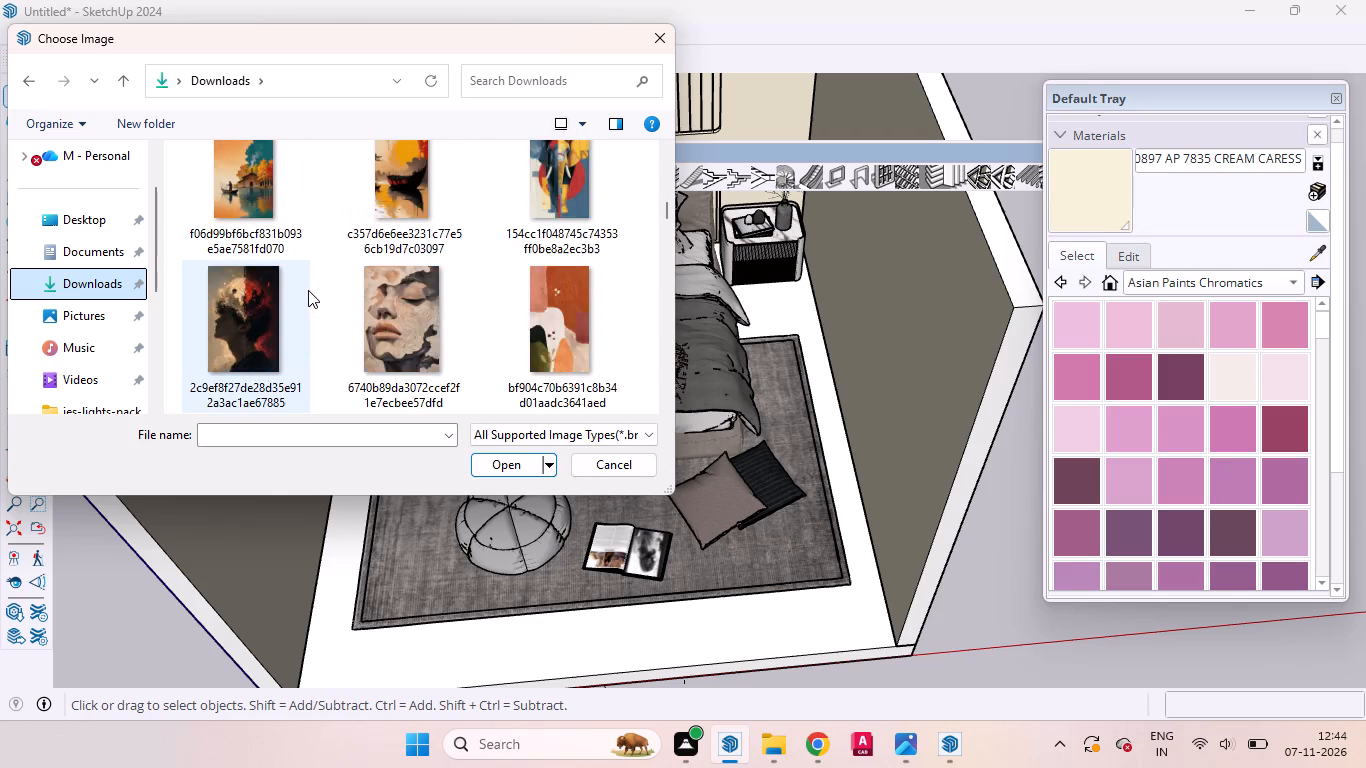
scroll(308, 290, "down", 6)
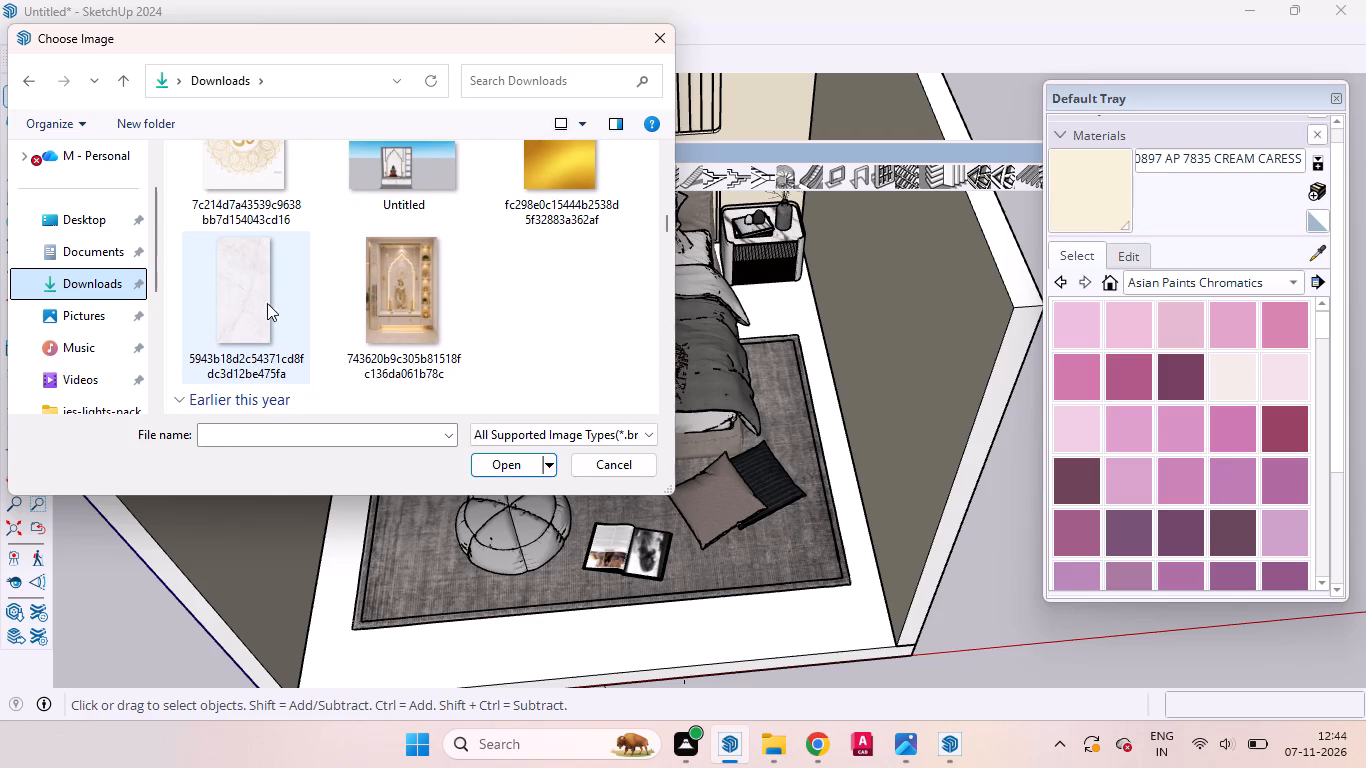
left_click(209, 305)
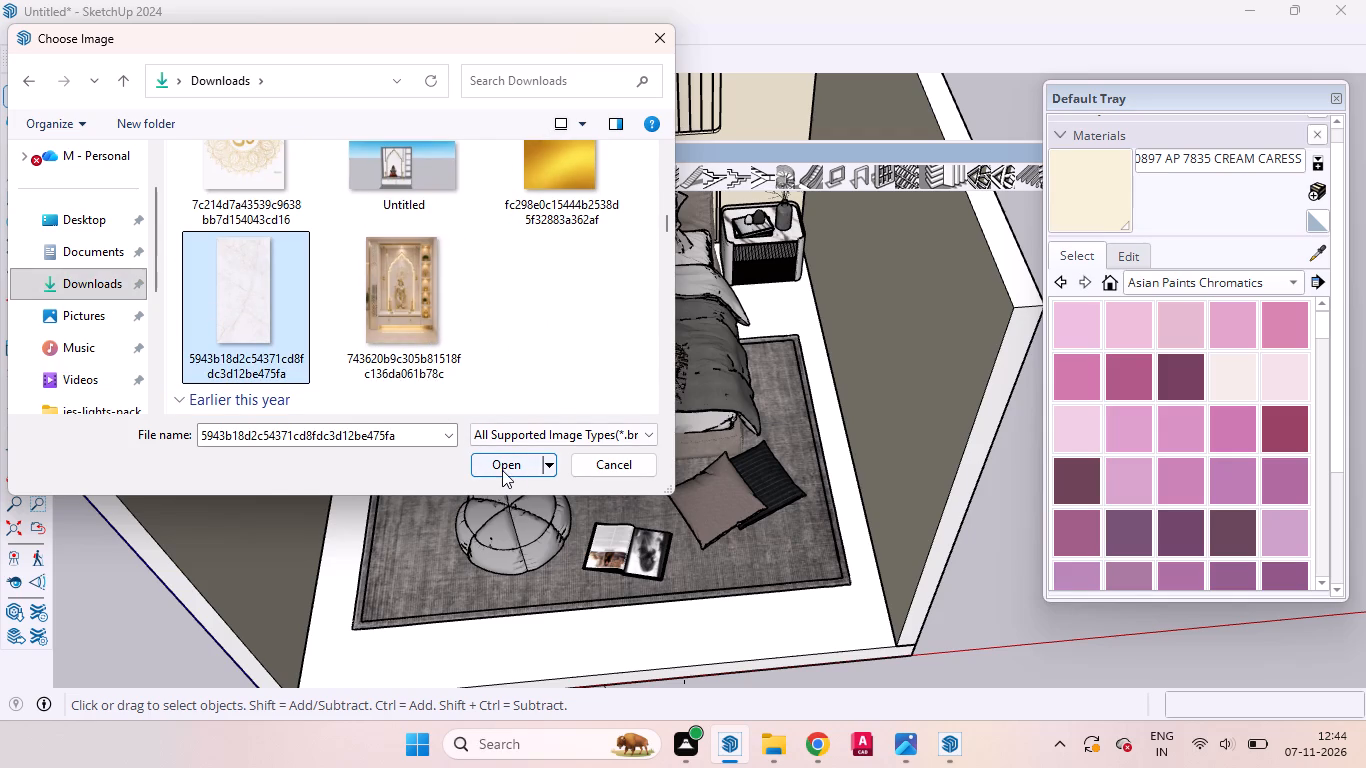
left_click(502, 470)
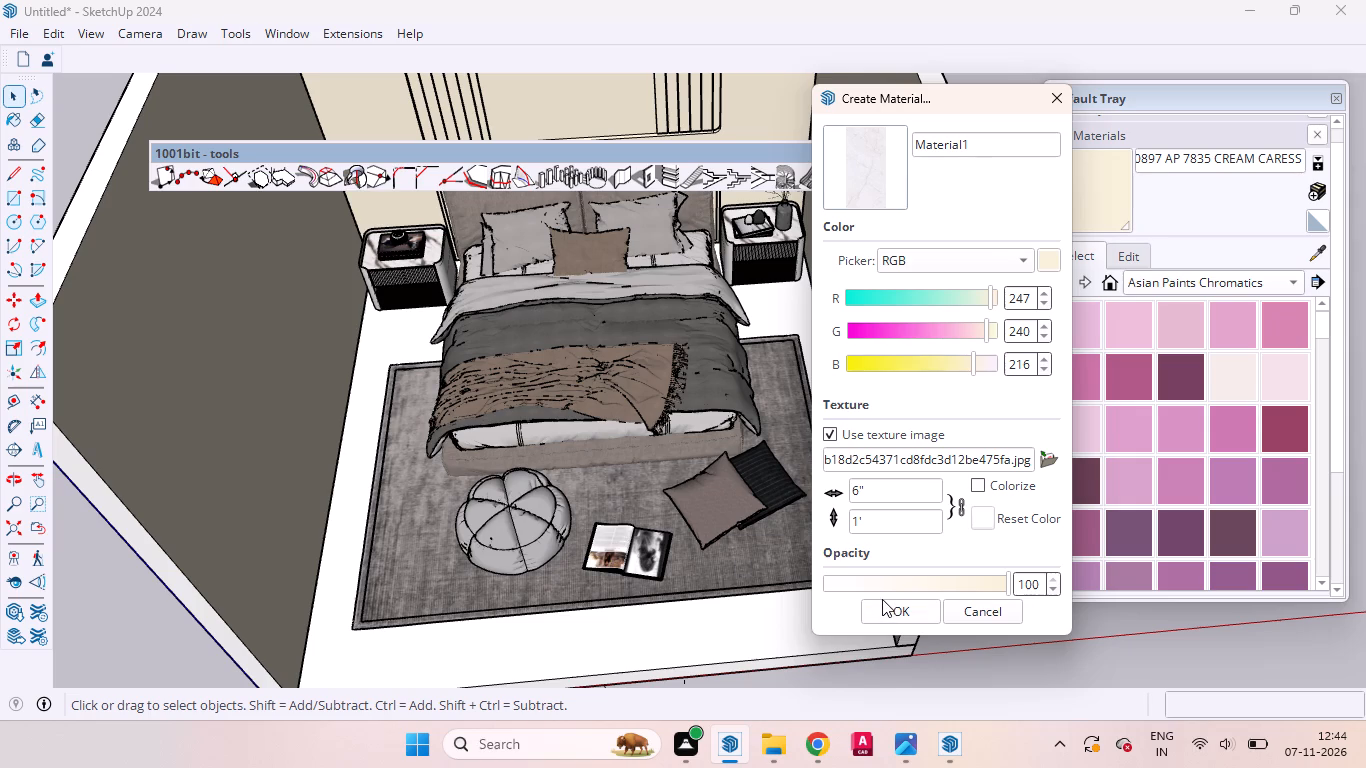
left_click(885, 605)
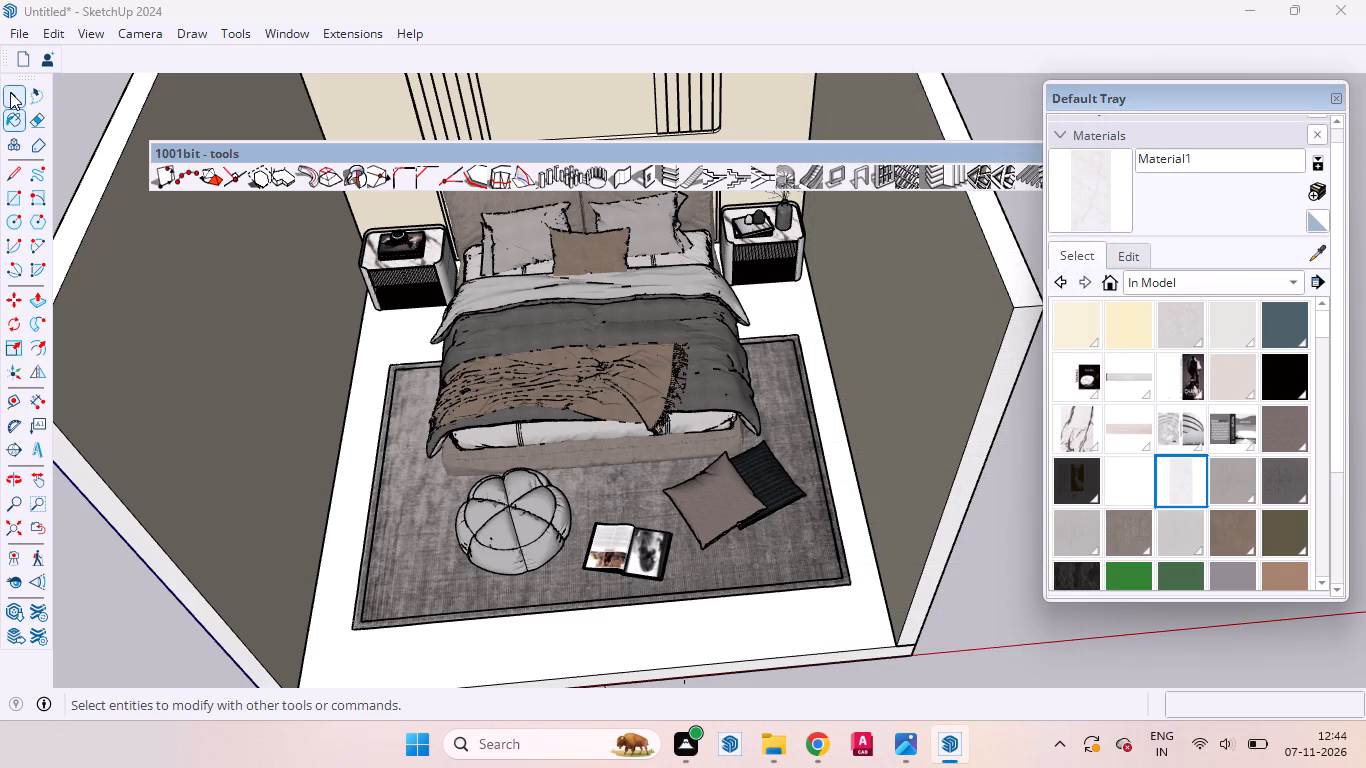
Open the floor group, paint its top face with the new white marble material, and leave the Paint Bucket for Select.
left_click(10, 92)
scroll(610, 338, "down", 4)
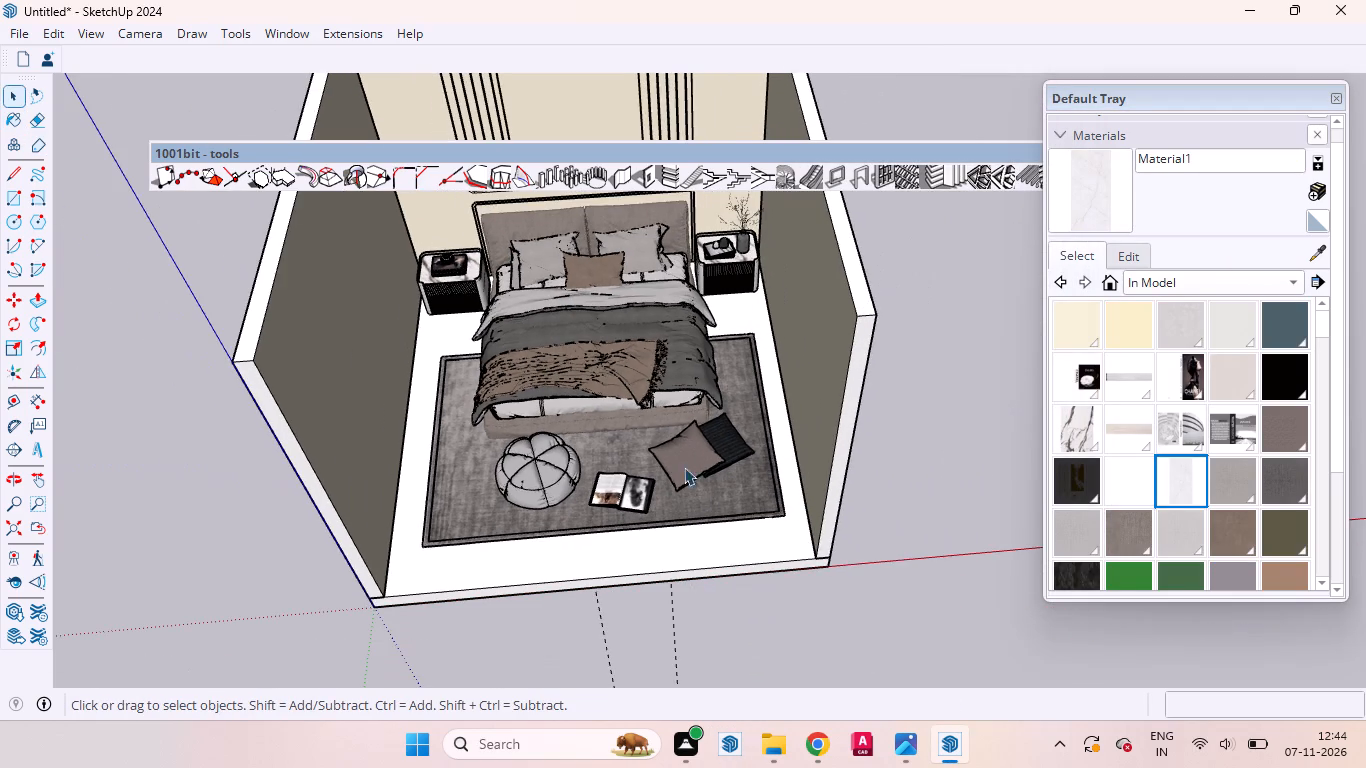
scroll(709, 503, "up", 4)
left_click(728, 567)
double_click(728, 567)
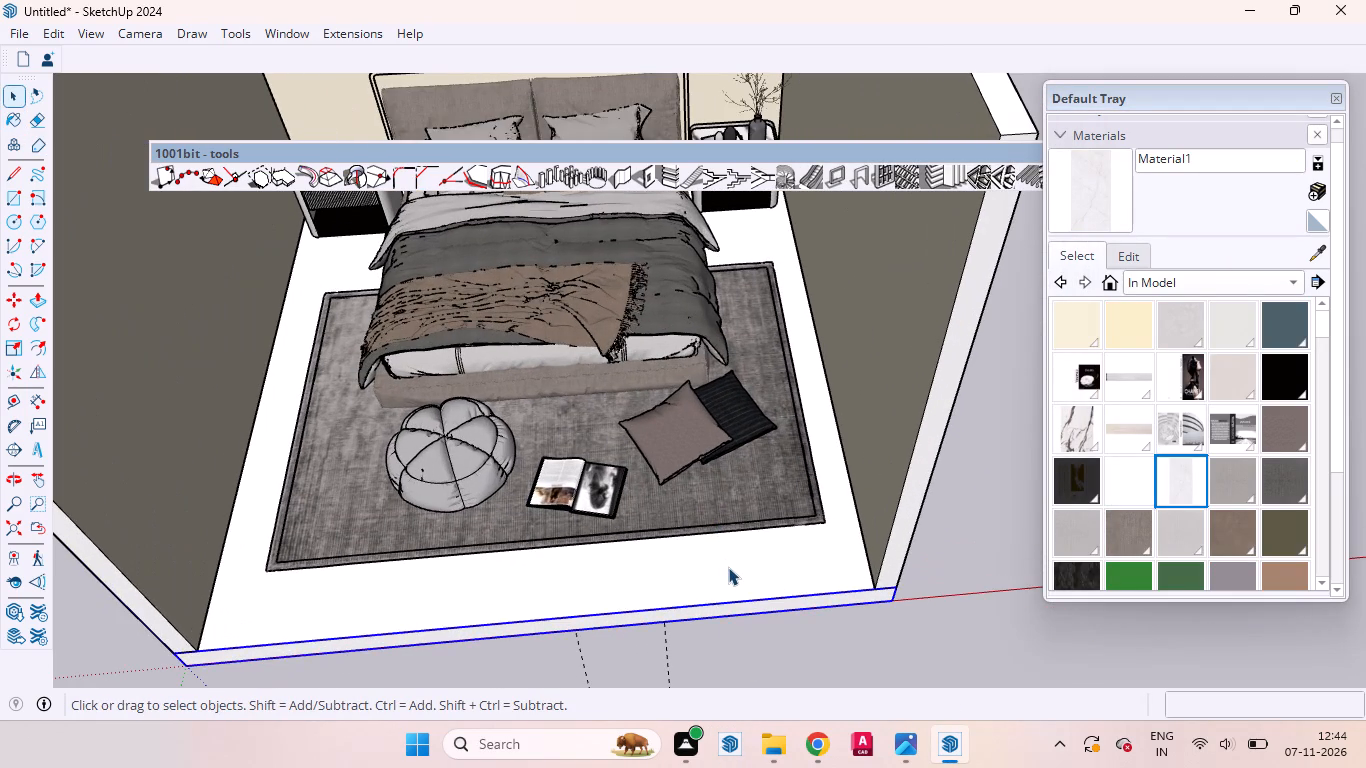
left_click(726, 565)
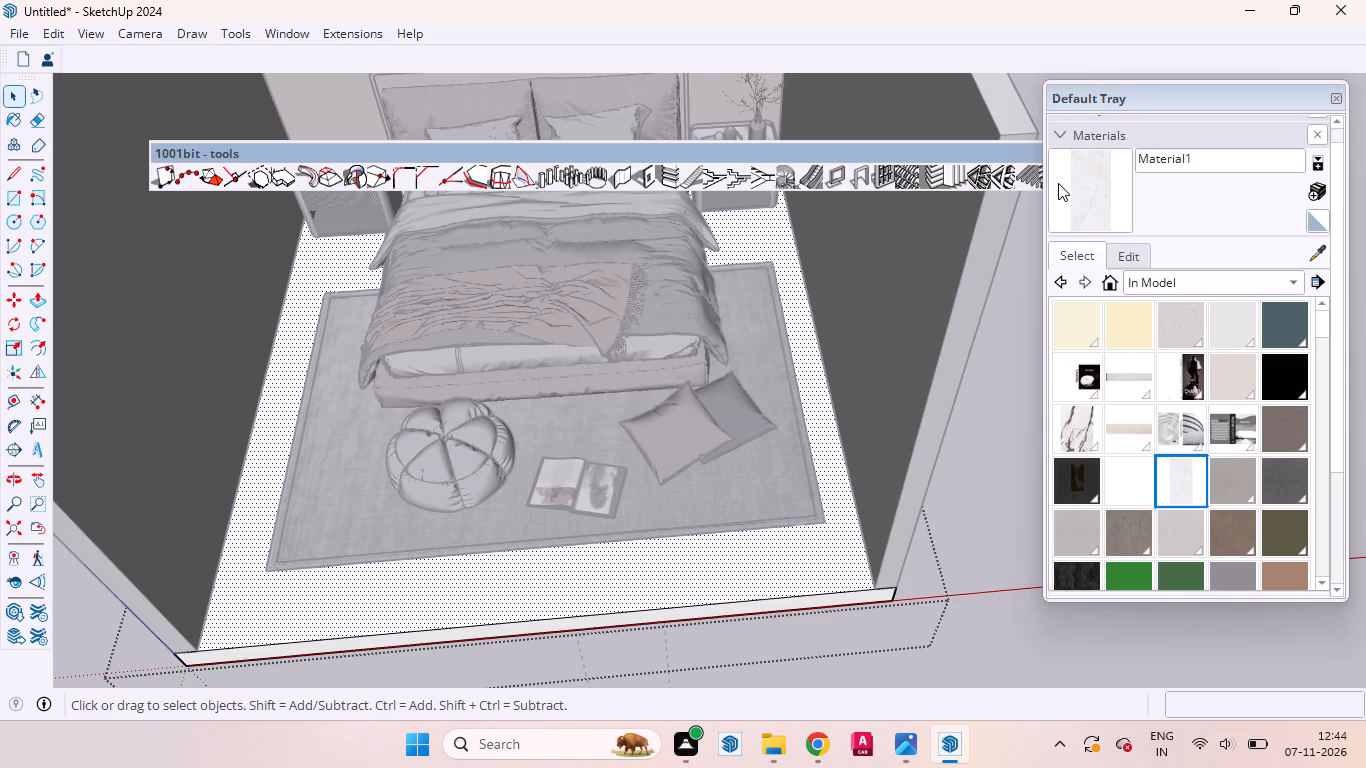
left_click(1074, 189)
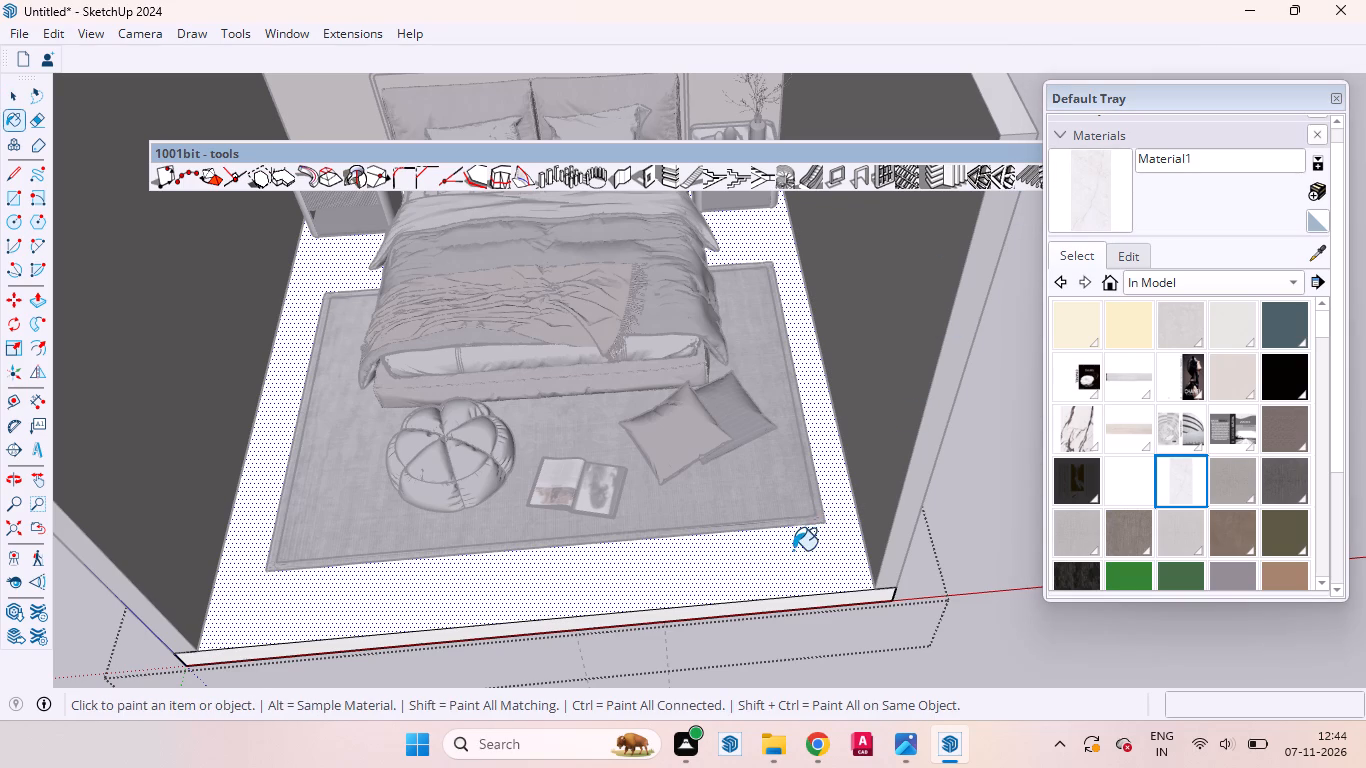
left_click(792, 551)
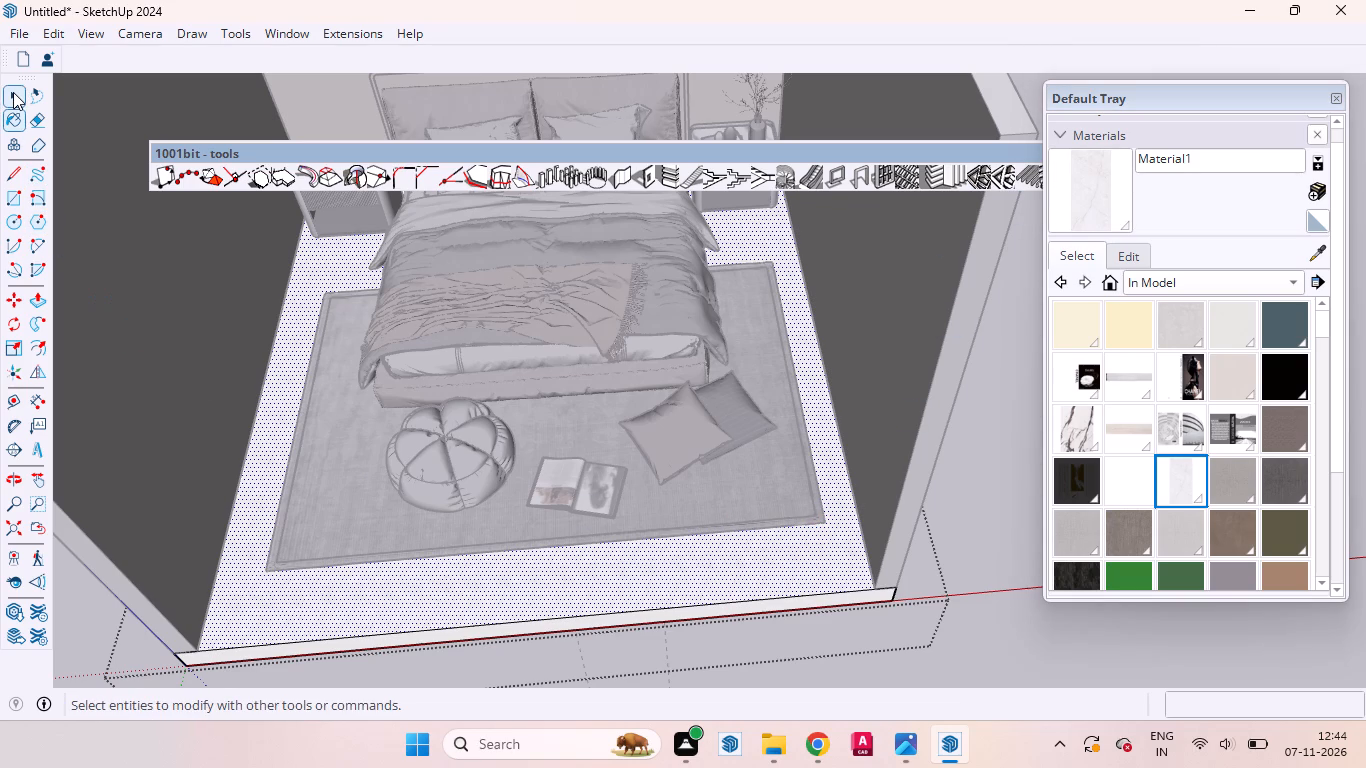
left_click(13, 91)
left_click(11, 101)
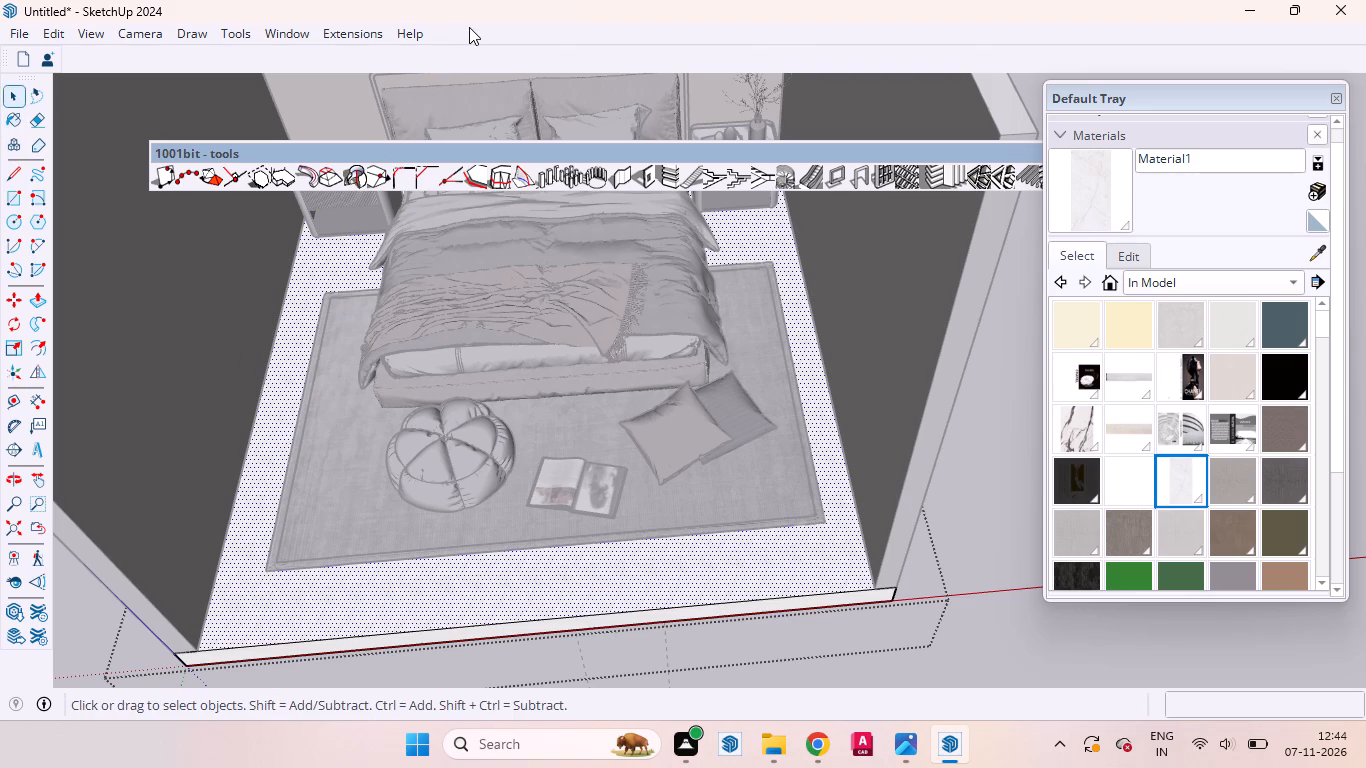
Show the V-Ray Utilities tools, apply Tri-Planar Projection (Fit) to the floor's marble face, and close the floor group.
right_click(470, 27)
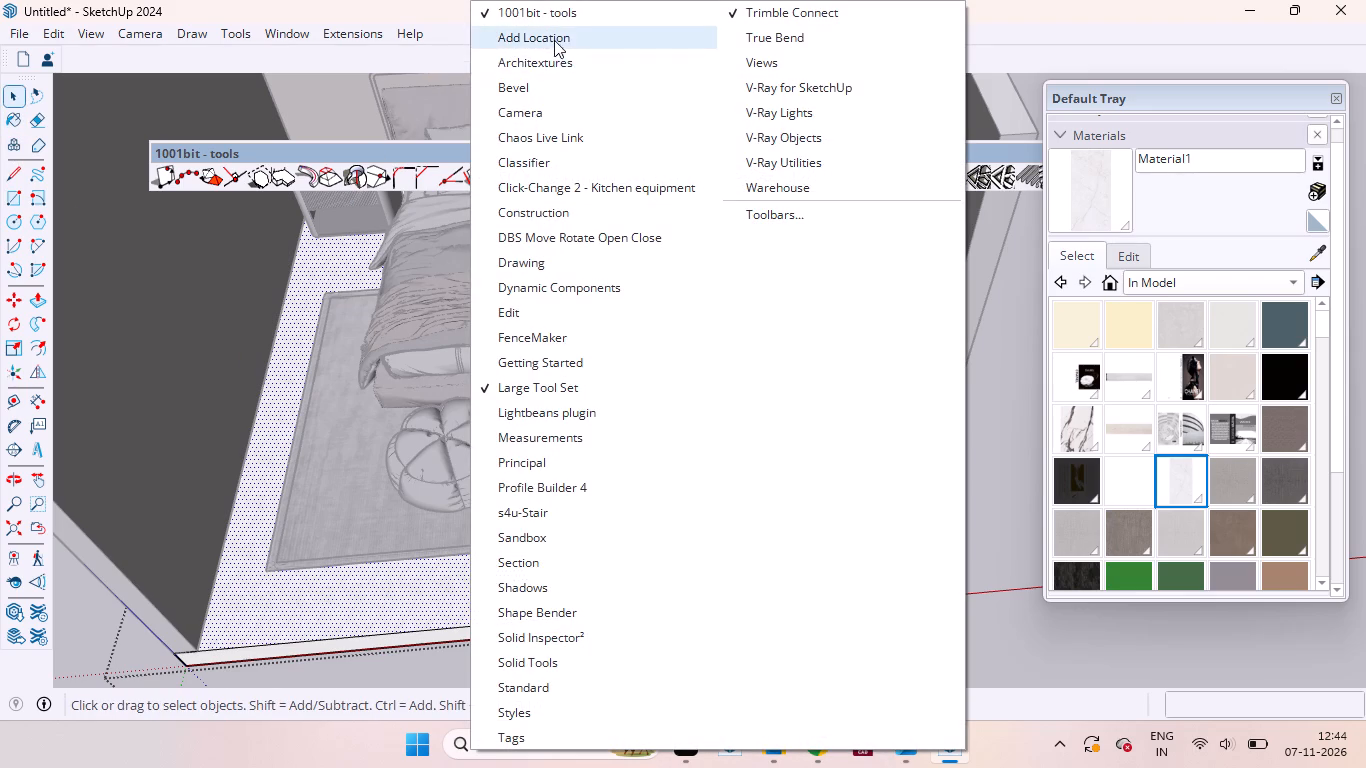
left_click(791, 159)
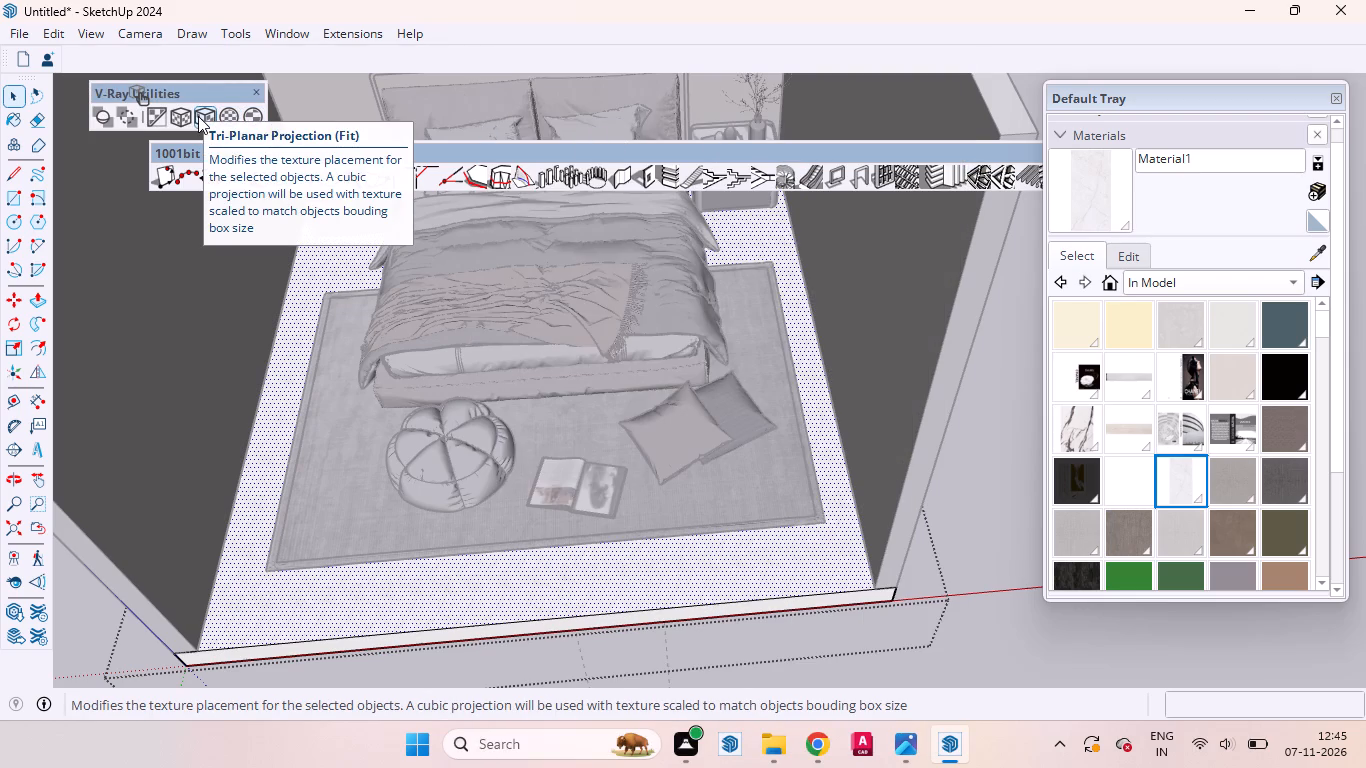
left_click(198, 116)
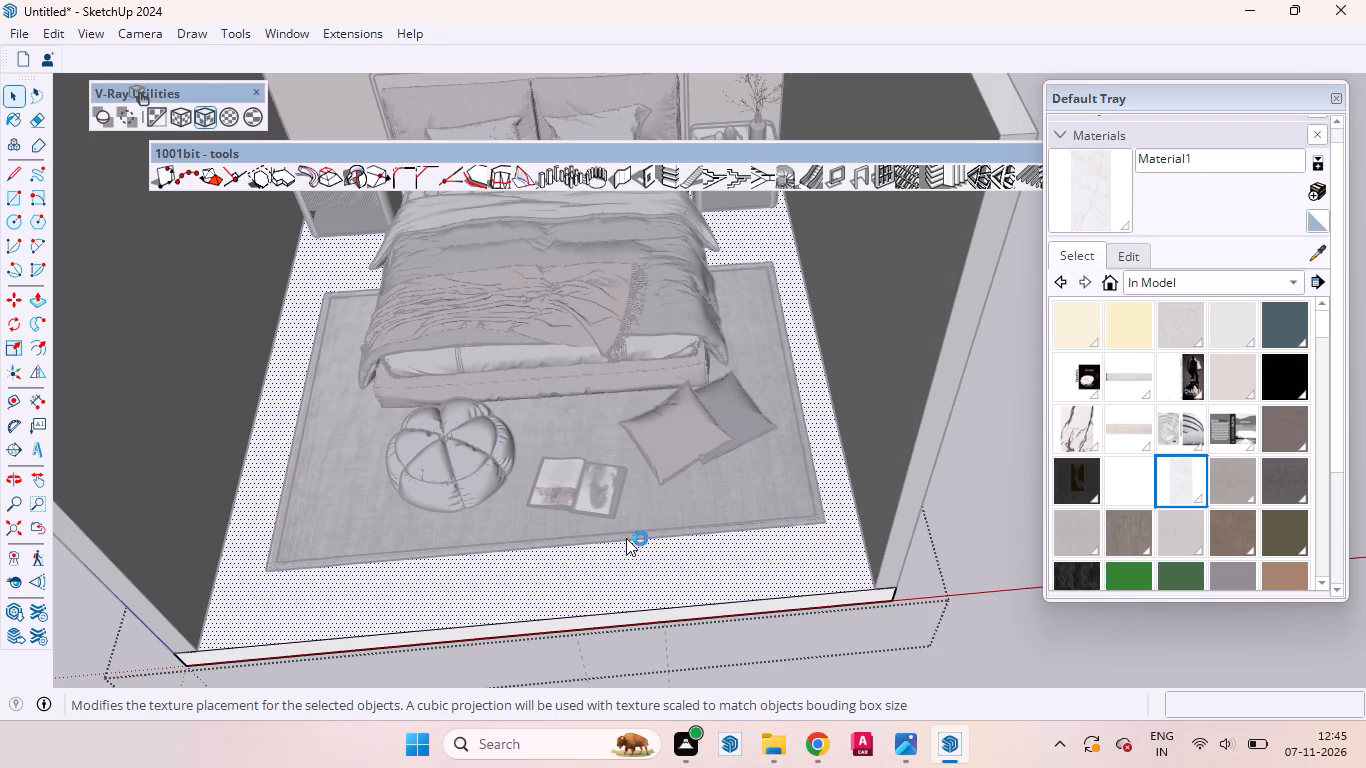
scroll(734, 570, "up", 2)
scroll(734, 570, "down", 9)
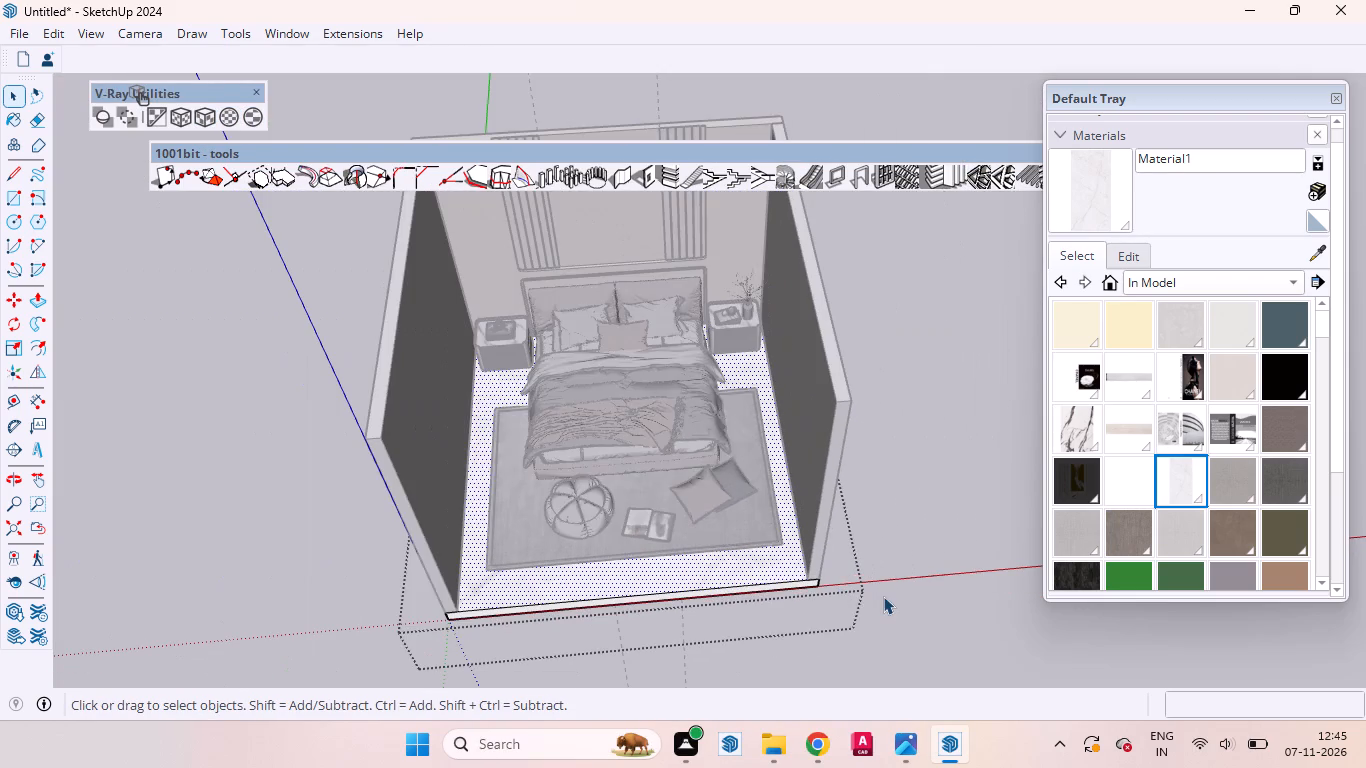
double_click(883, 596)
Examine the marble texture on the floor up close and the whole furnished bedroom from several angles.
scroll(698, 583, "up", 13)
middle_click_drag(695, 587, 622, 597)
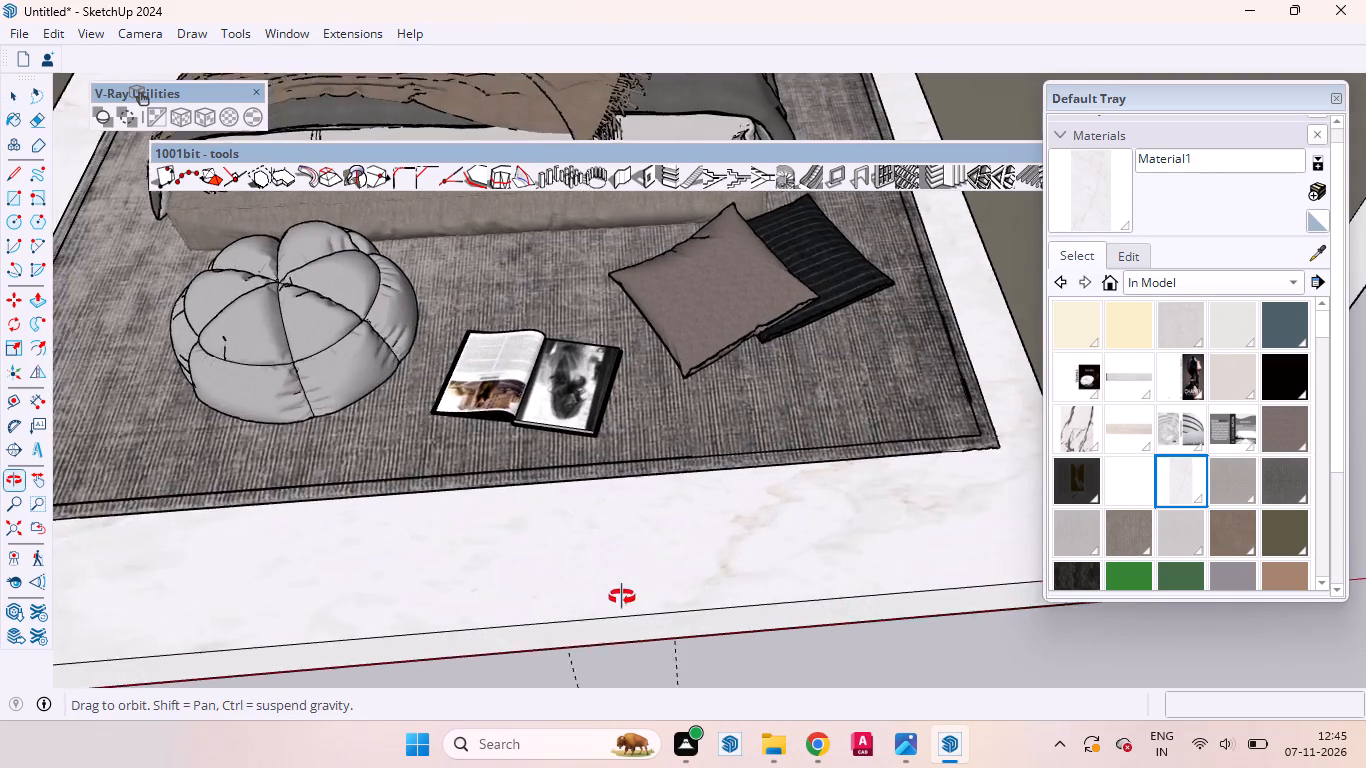
middle_click_drag(622, 597, 822, 487)
scroll(822, 487, "down", 5)
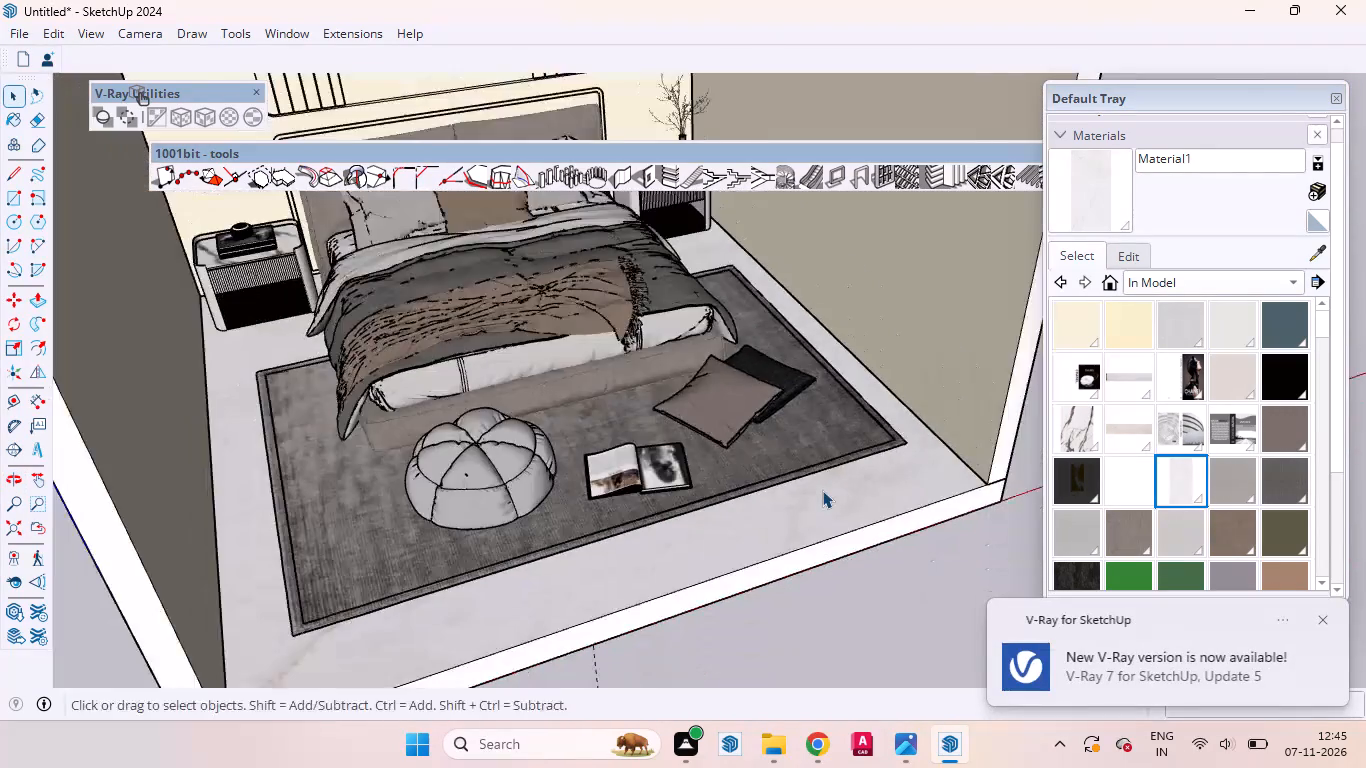
scroll(822, 490, "down", 8)
middle_click_drag(809, 500, 676, 557)
scroll(703, 551, "up", 1)
scroll(704, 551, "down", 4)
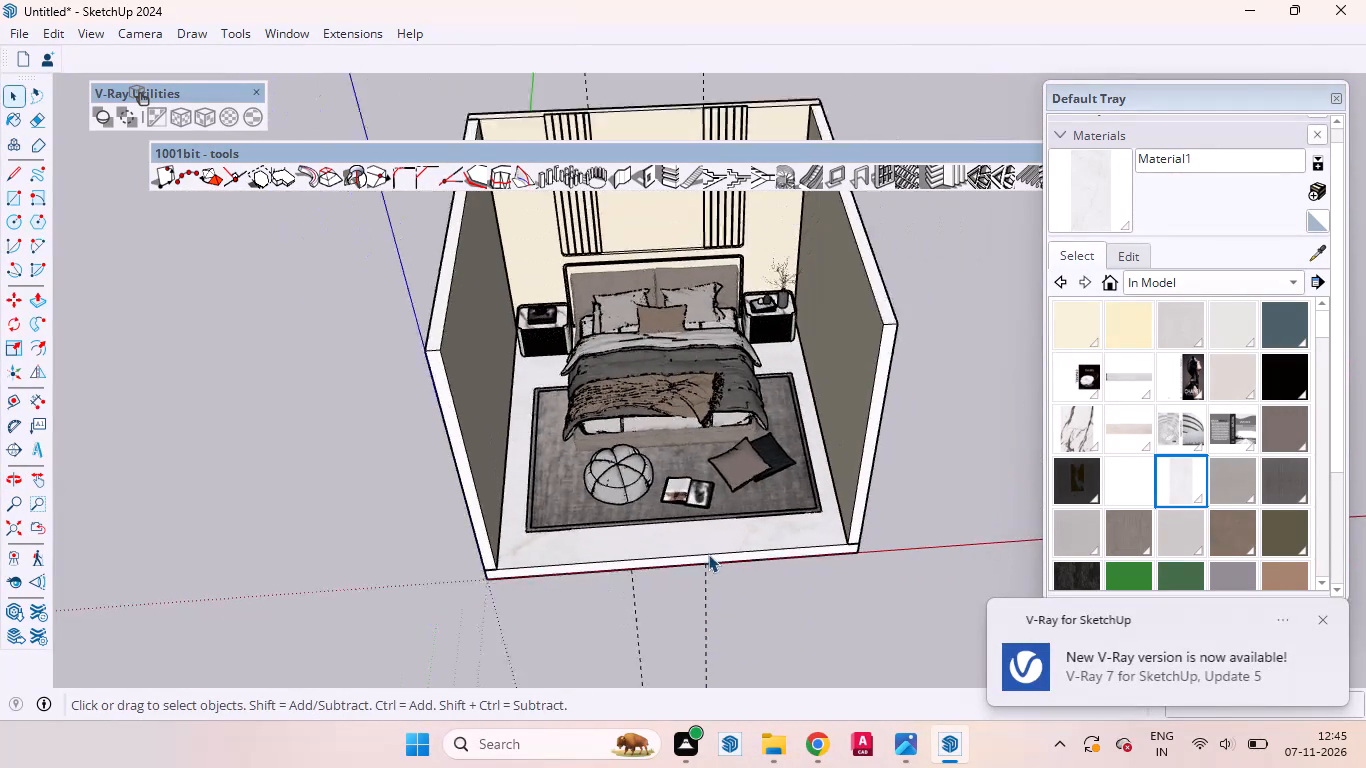
scroll(708, 554, "down", 4)
scroll(678, 484, "up", 6)
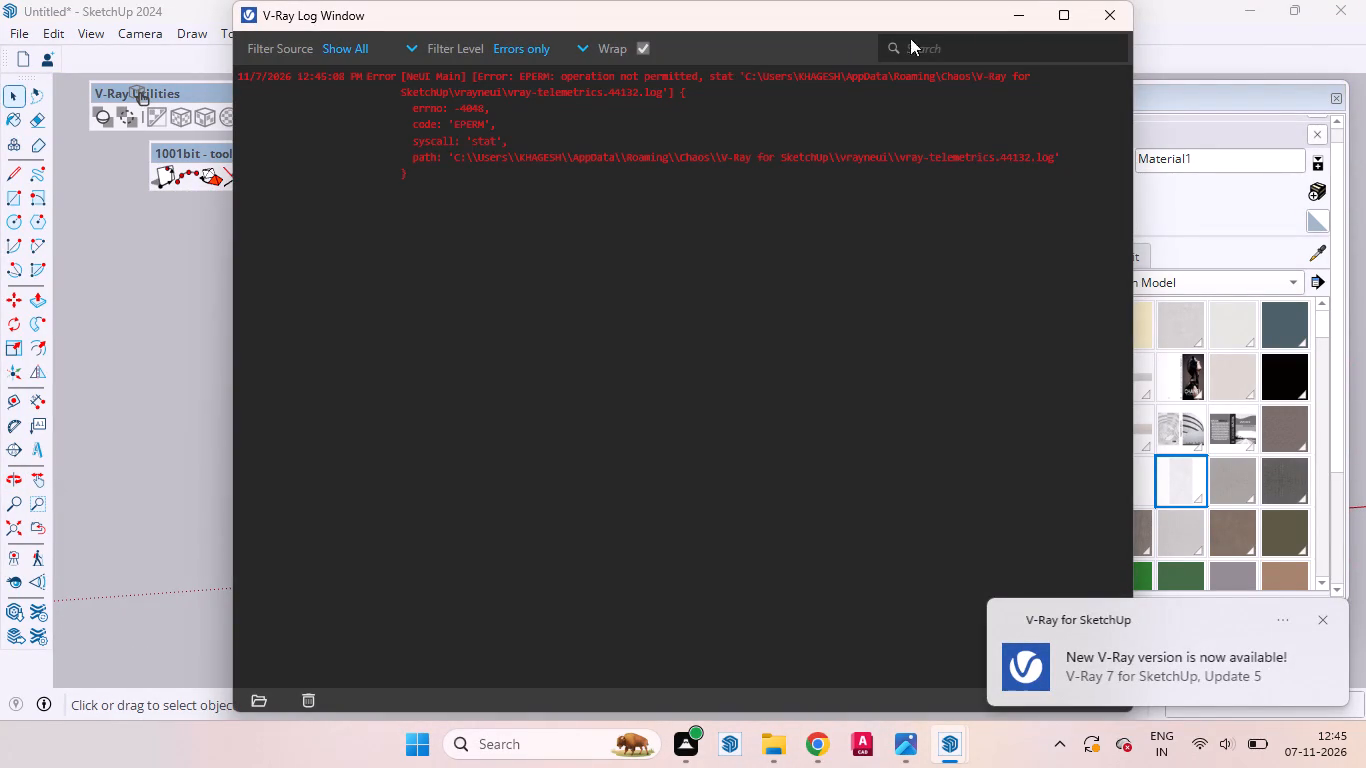
Close the V-Ray Log Window.
left_click(1116, 0)
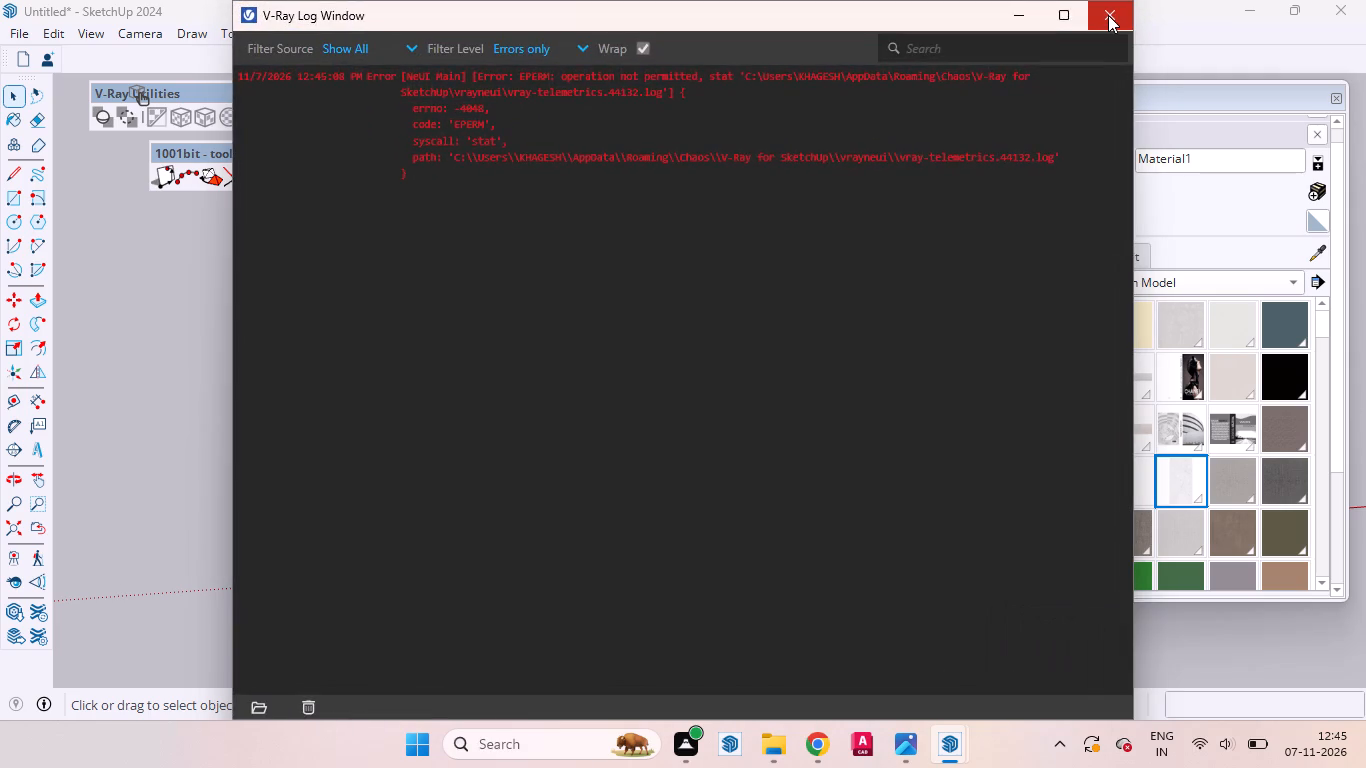
left_click(1108, 15)
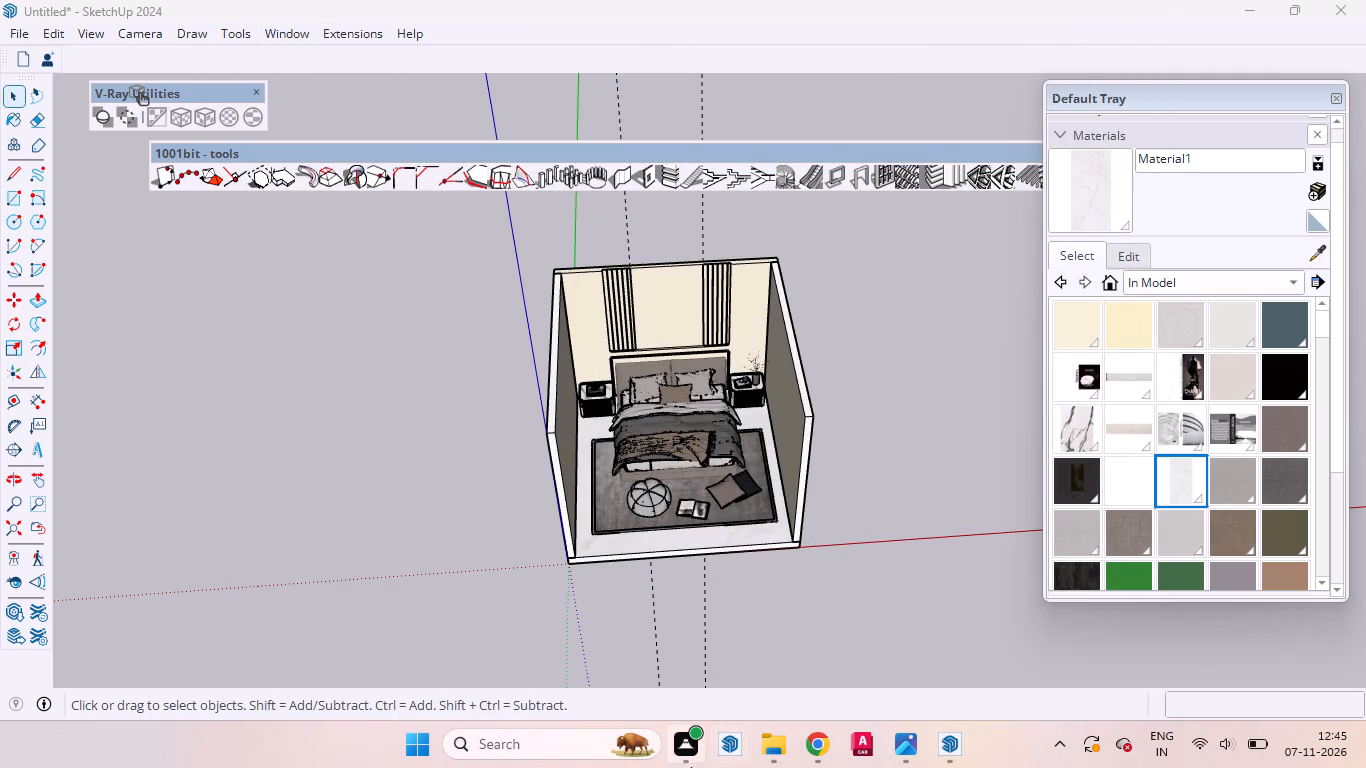
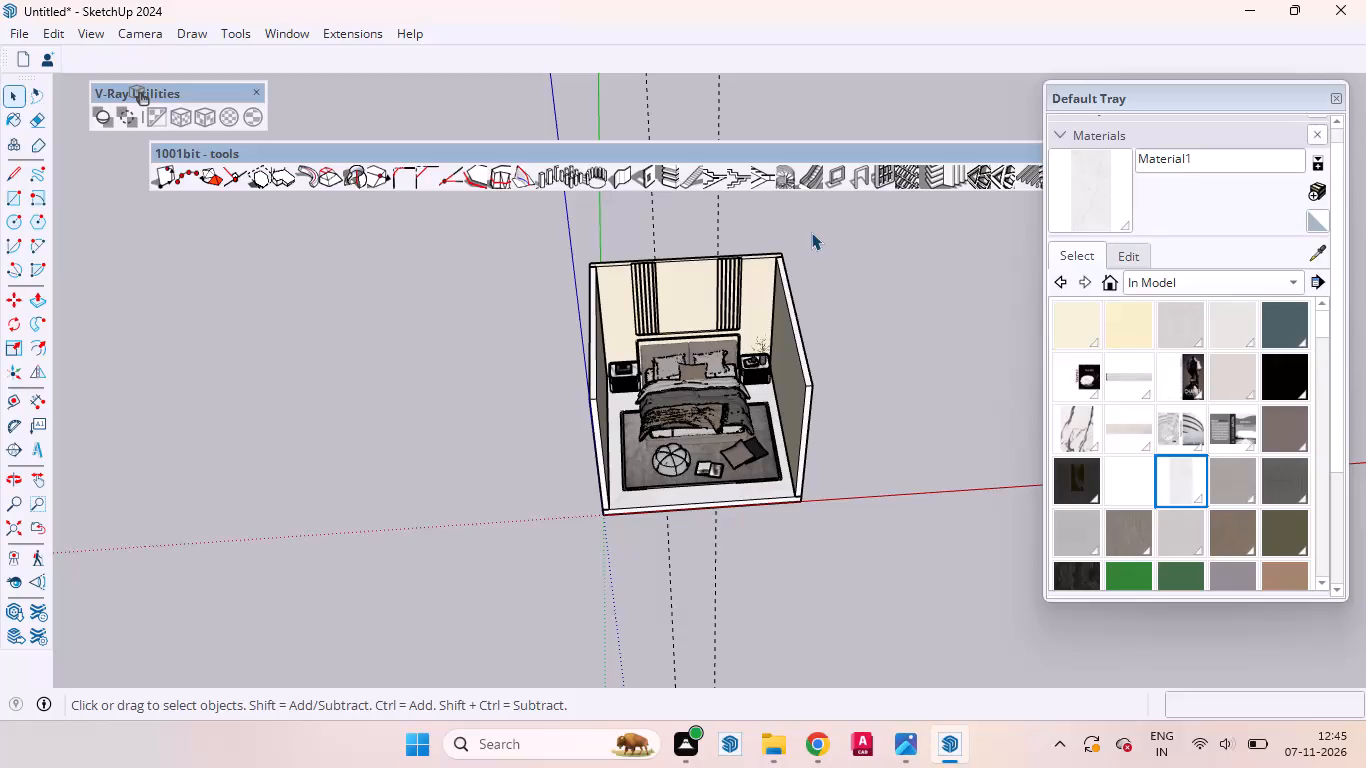
Inspect the furnished bedroom model from several angles and closer up.
scroll(811, 232, "up", 1)
scroll(811, 233, "down", 1)
middle_click_drag(807, 240, 780, 357)
scroll(780, 357, "down", 8)
middle_click_drag(780, 357, 737, 237)
scroll(771, 332, "up", 9)
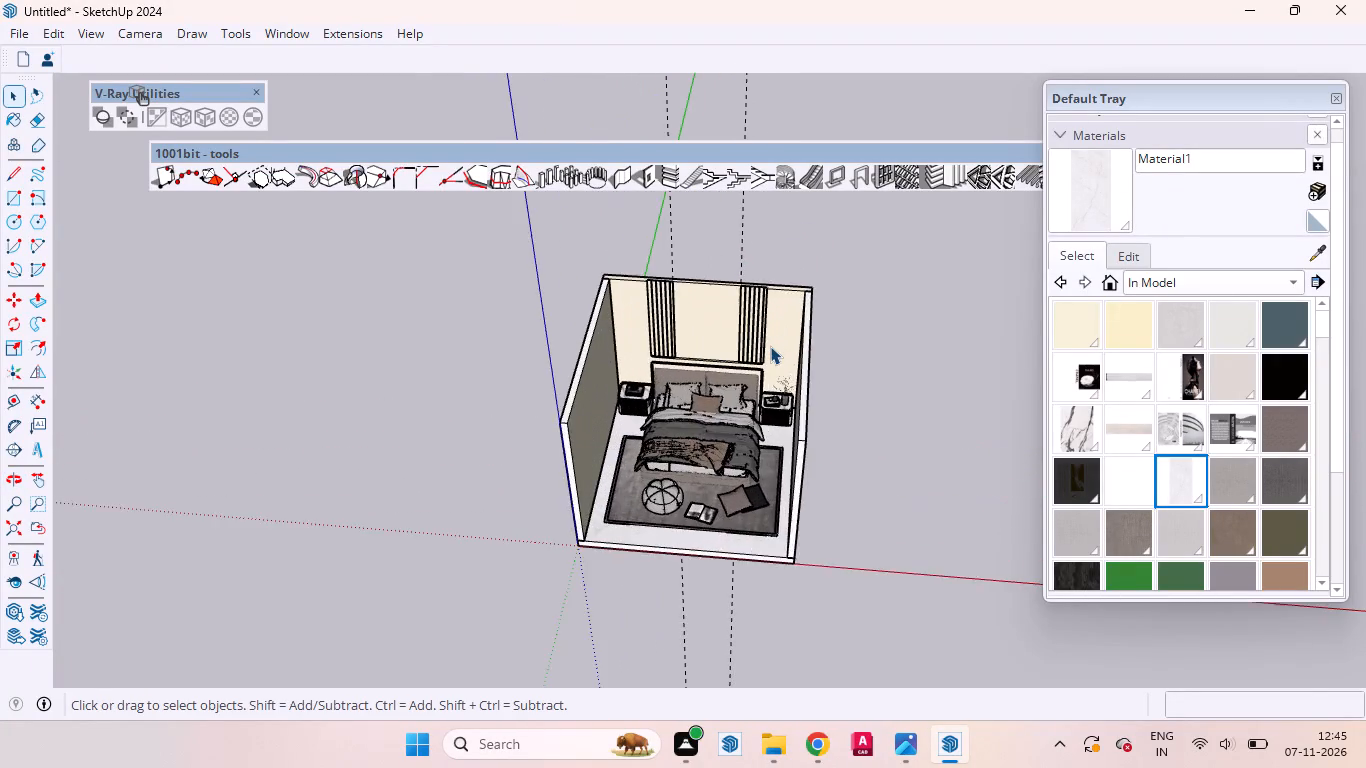
scroll(770, 346, "up", 3)
scroll(769, 346, "down", 1)
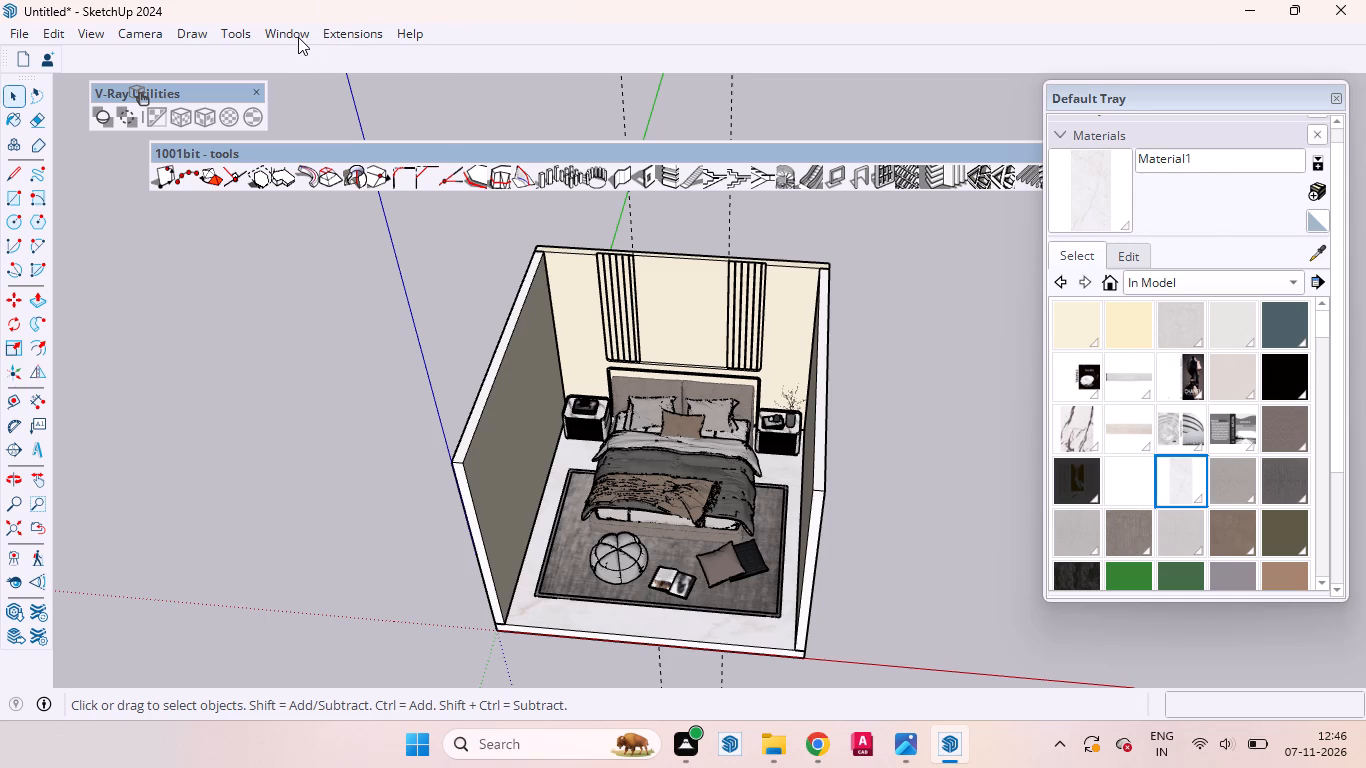
Open 3D Warehouse and replace the existing search term with "wall lights" to search for models.
left_click(295, 35)
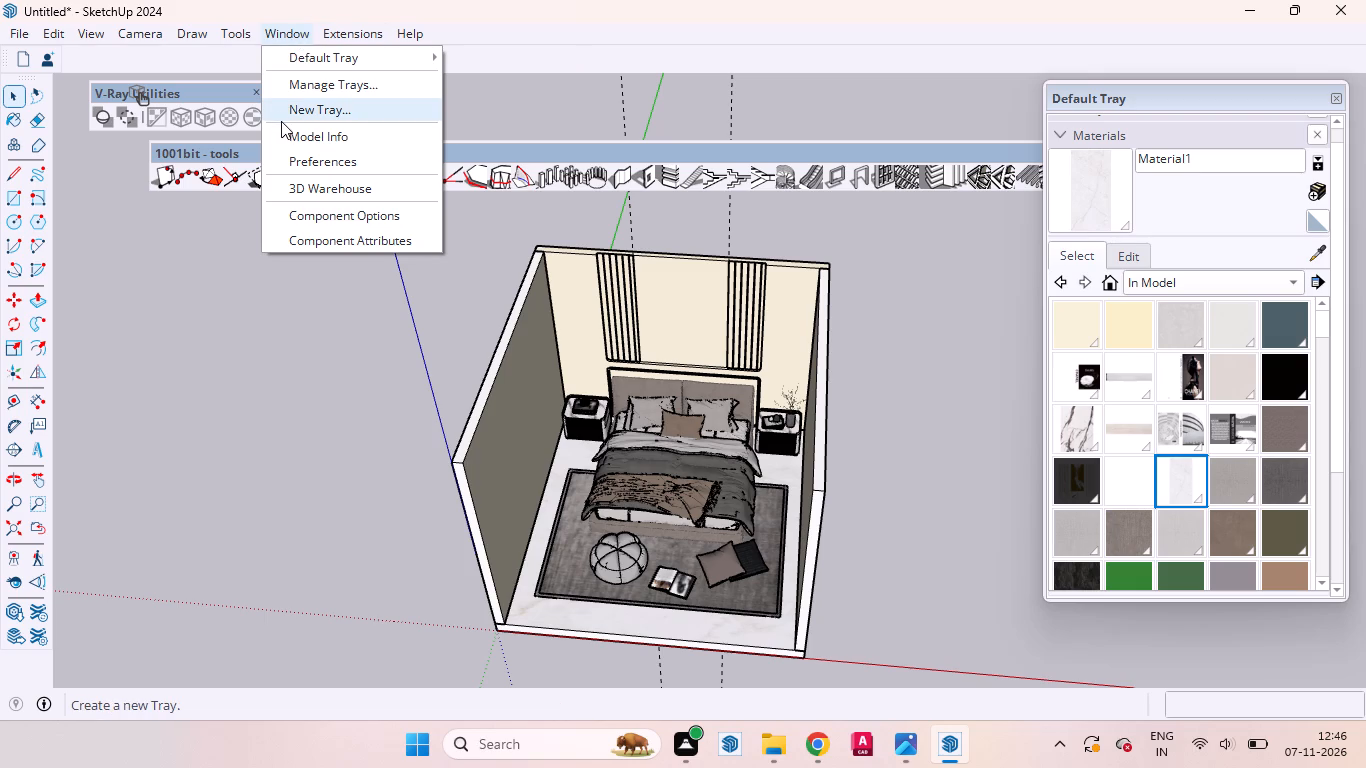
left_click(321, 184)
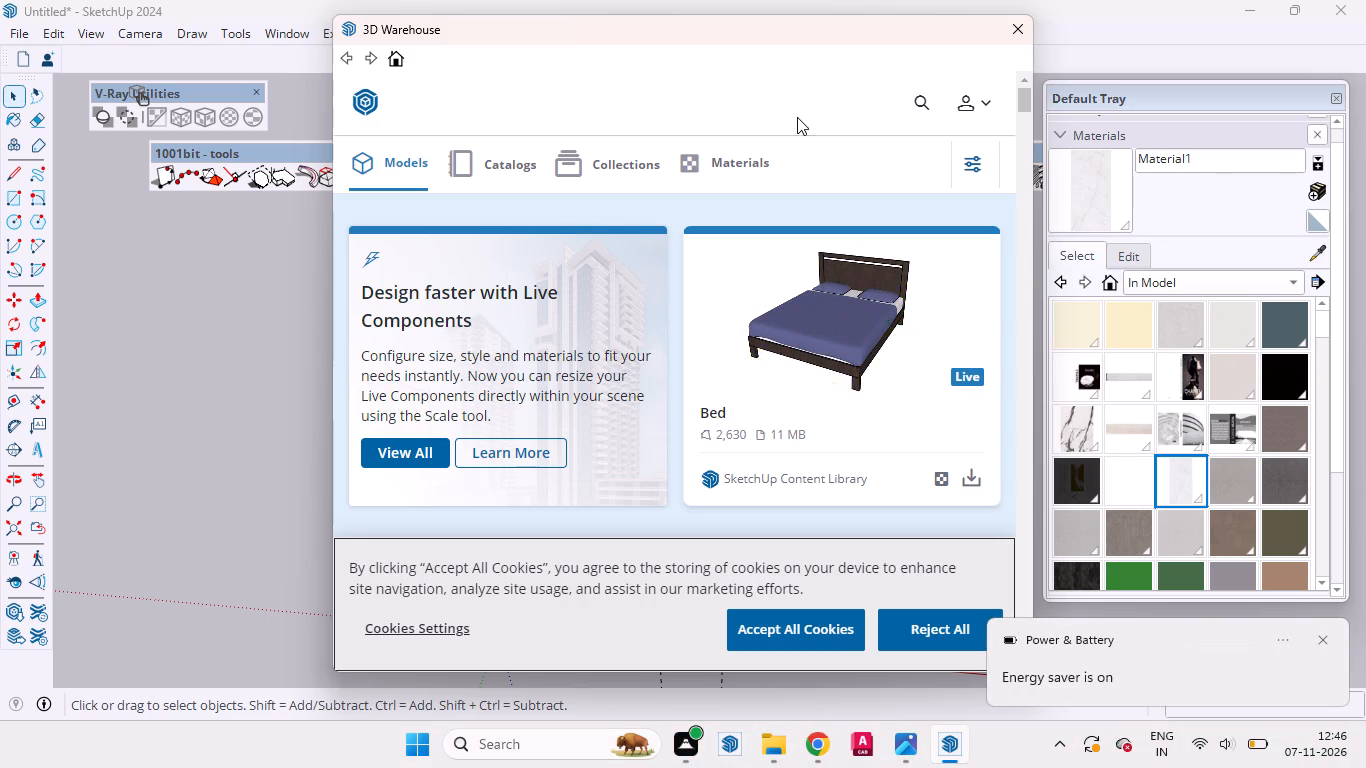
left_click(916, 103)
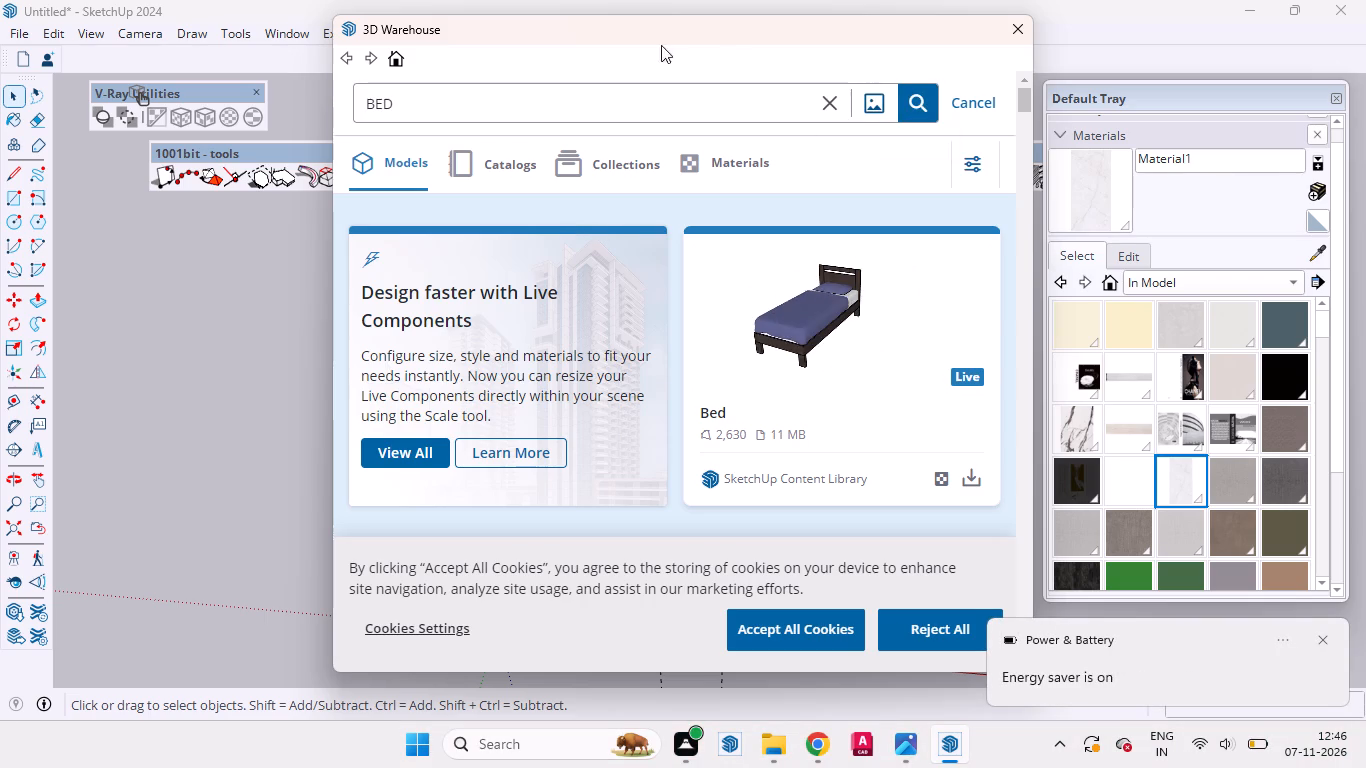
left_click(588, 119)
key("BackSpace")
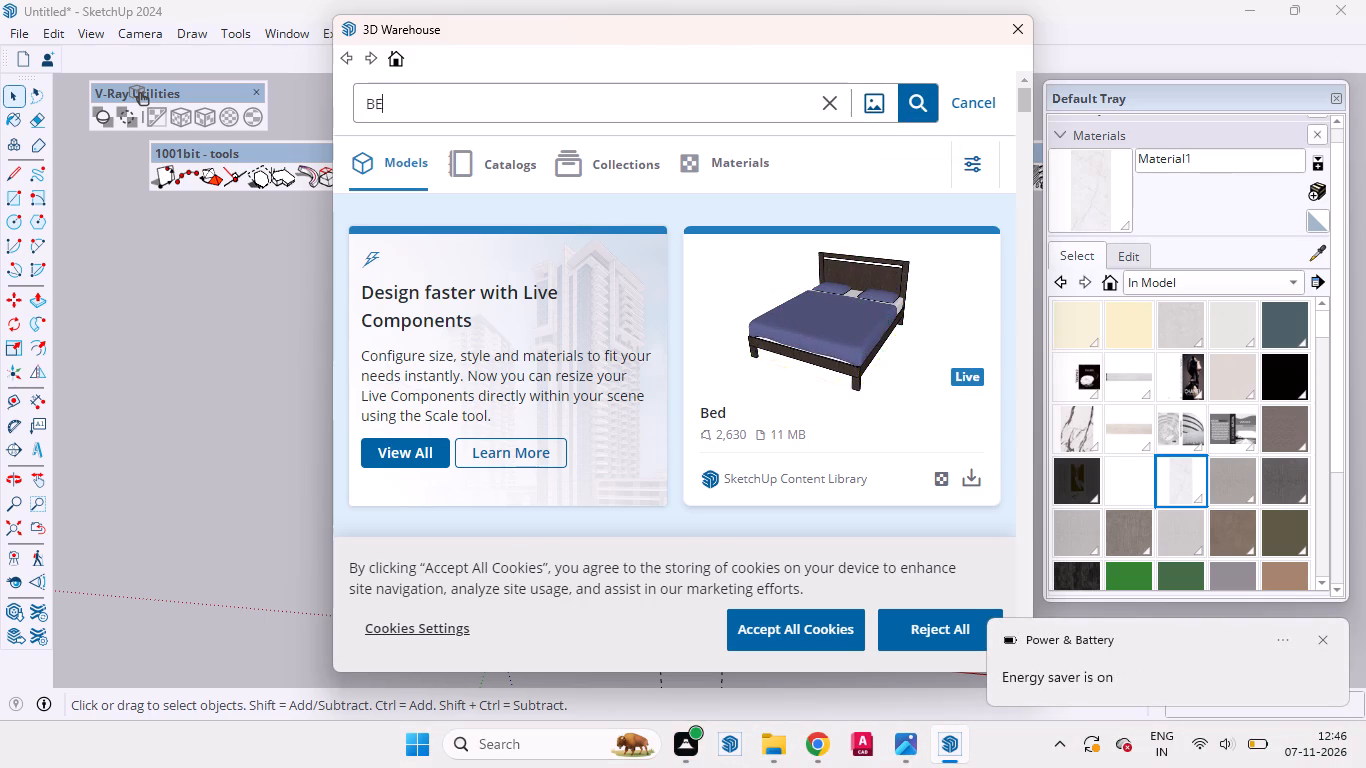
left_click(588, 119)
key("BackSpace")
key("BackSpace")
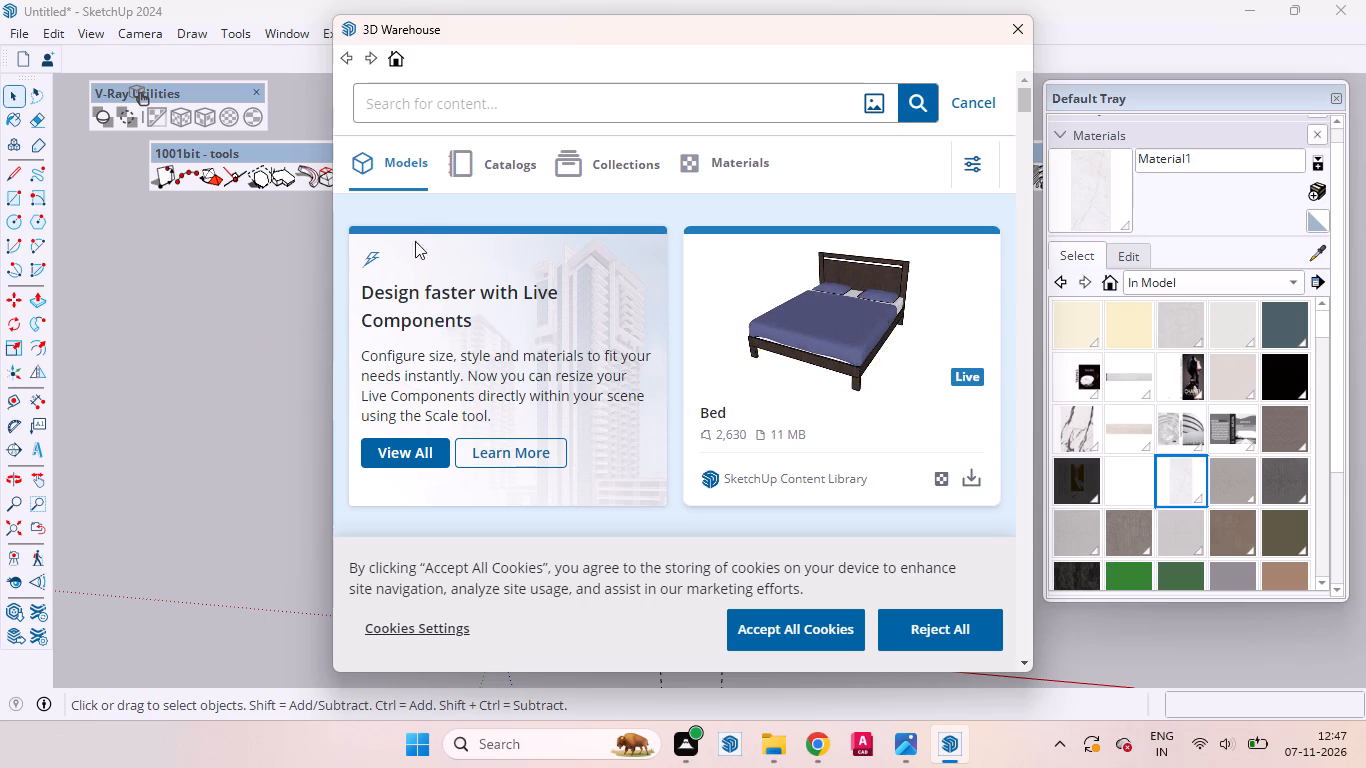
left_click(442, 108)
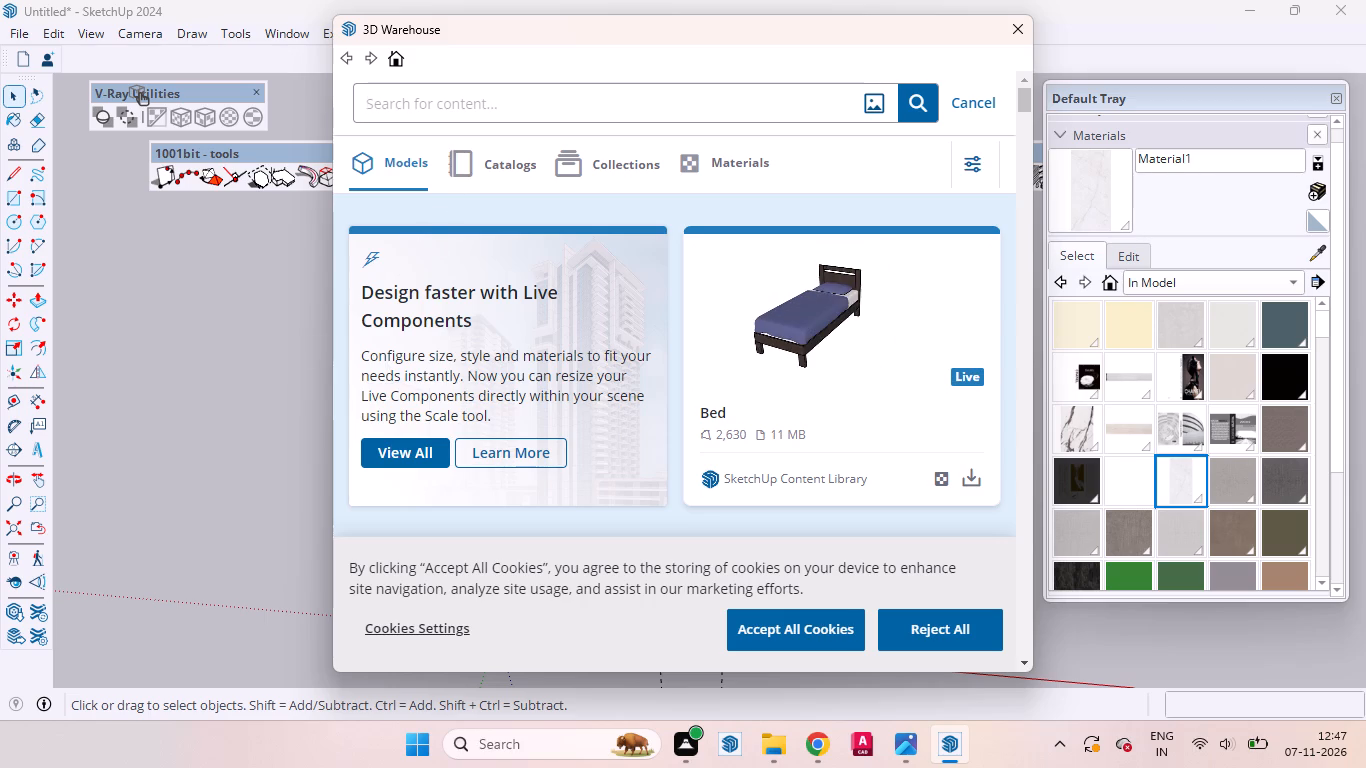
type("wa")
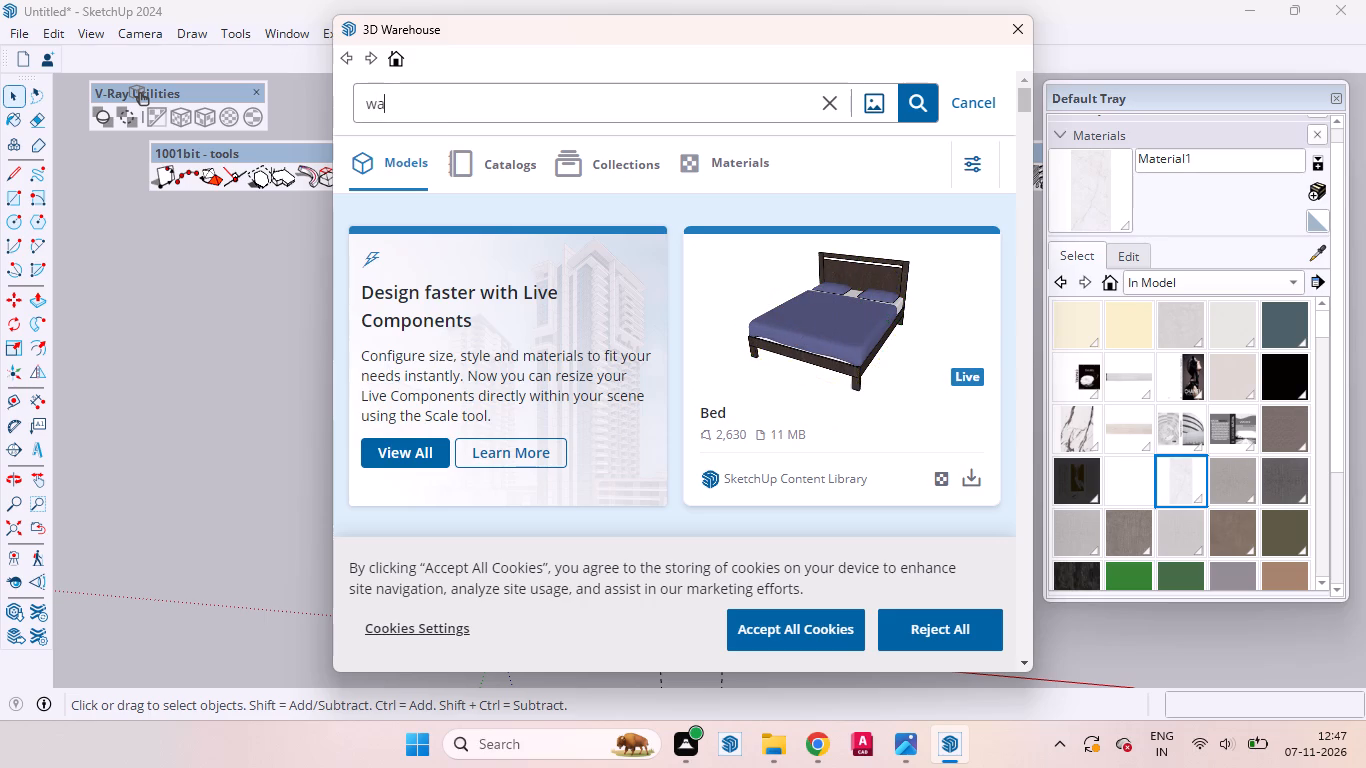
type("ll")
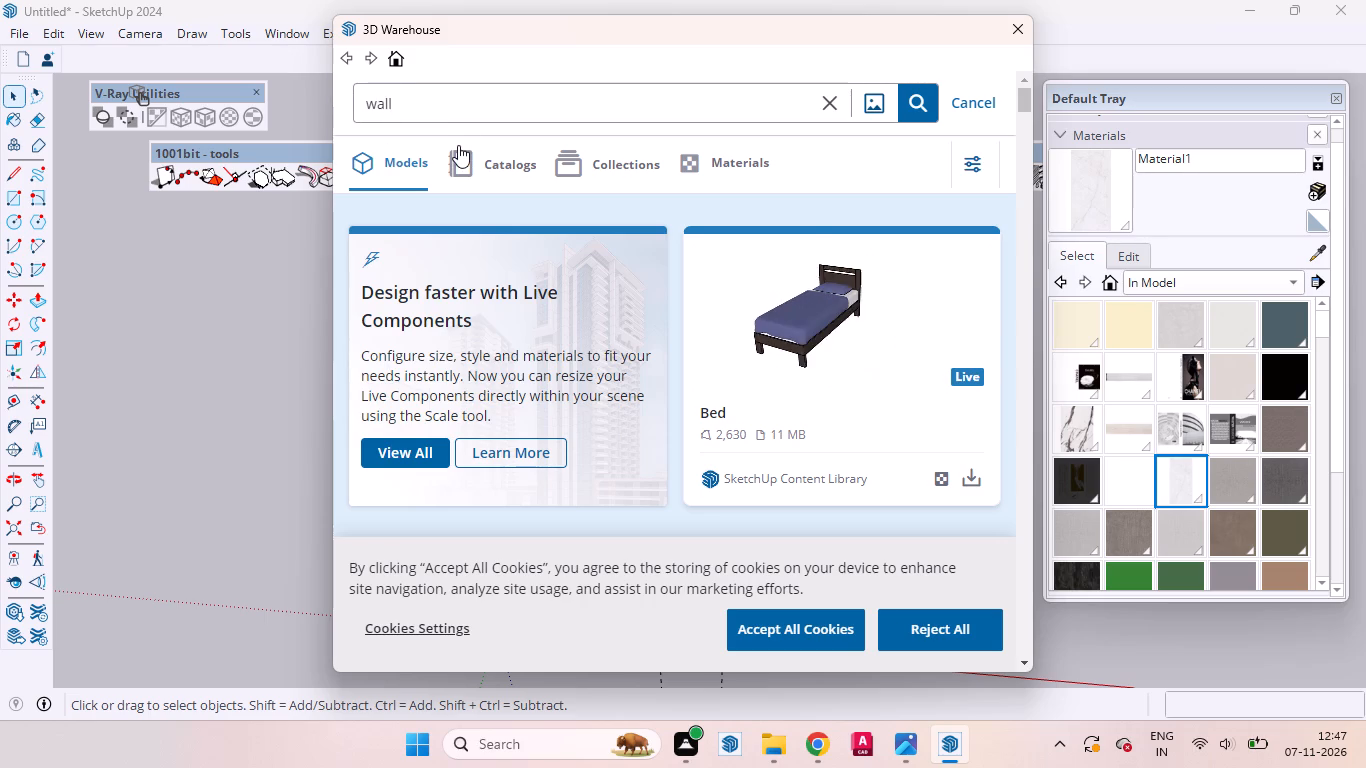
left_click(432, 99)
key("space")
type("li")
key("g")
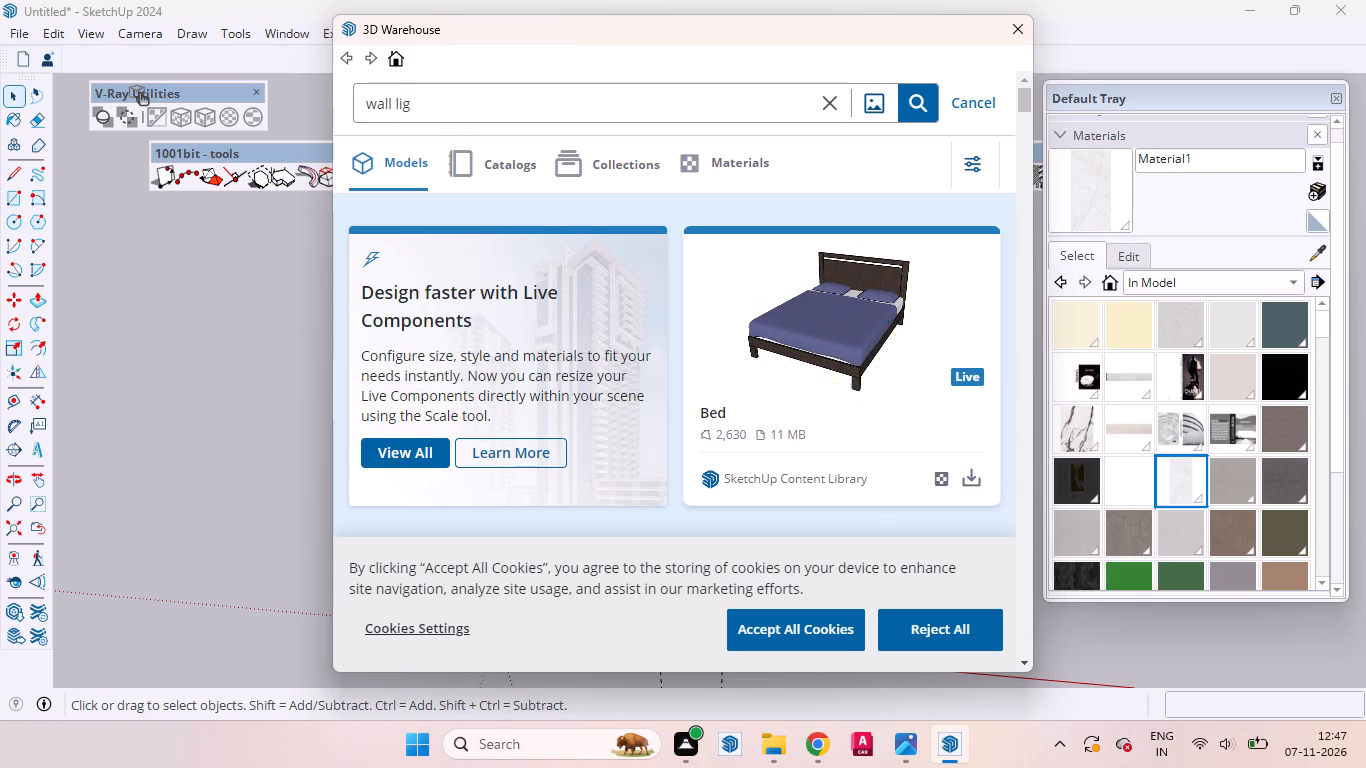
key("h")
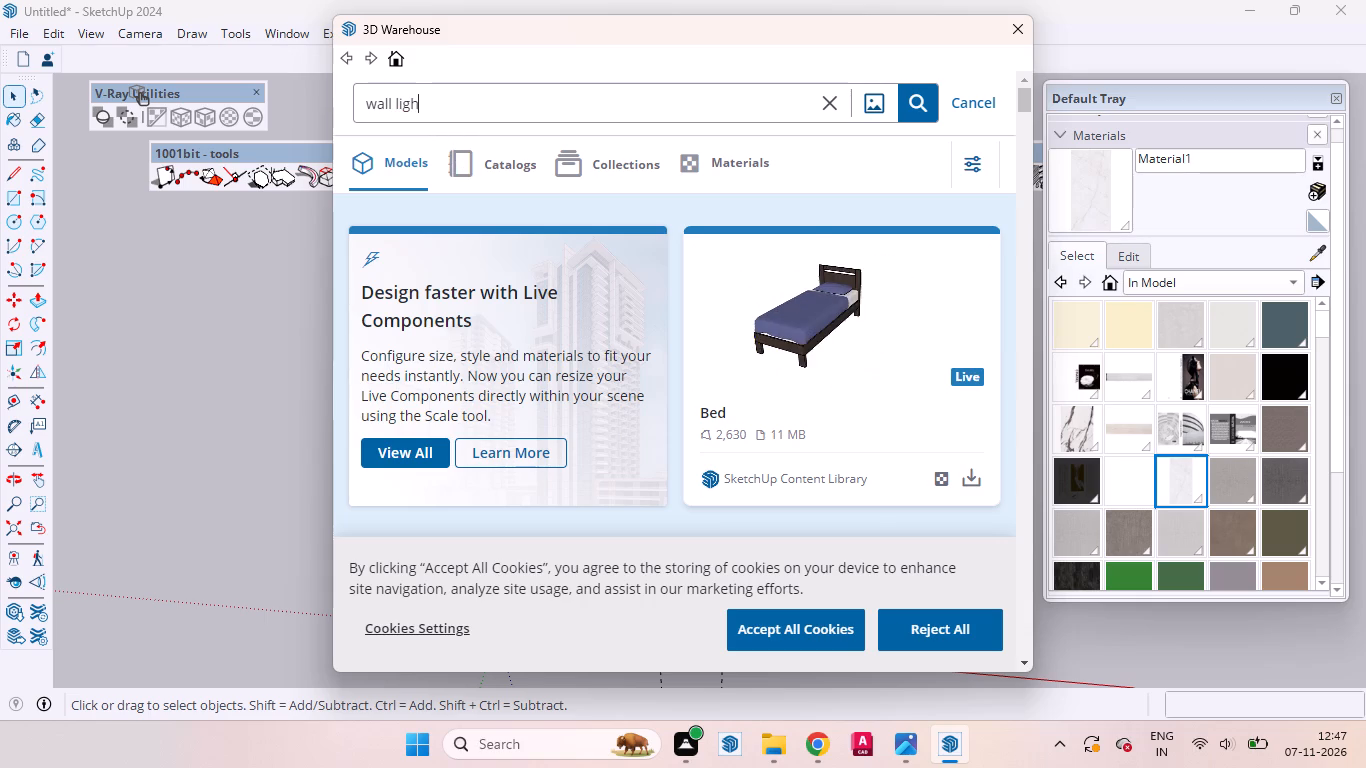
type("ts")
key("Return")
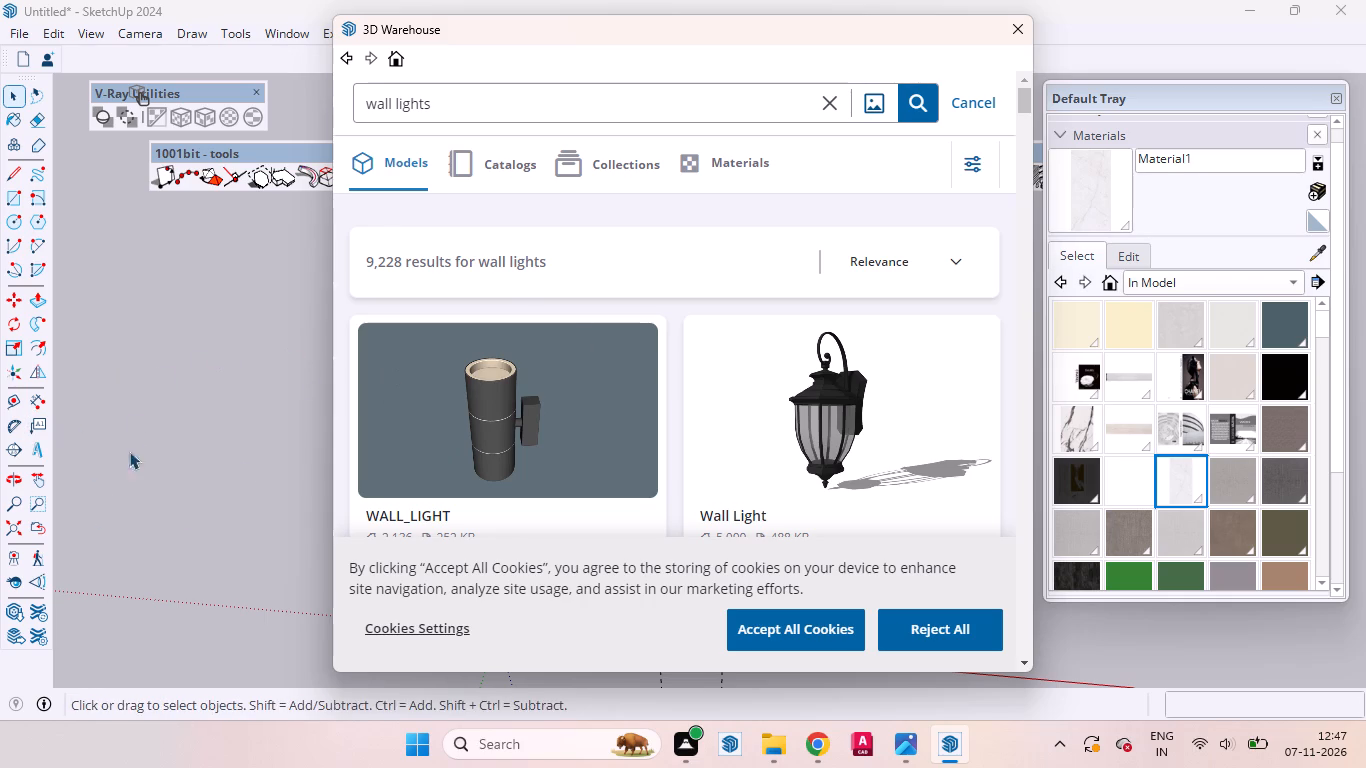
Browse the wall light models in the search results for a fixture that suits the bedroom.
scroll(649, 317, "down", 12)
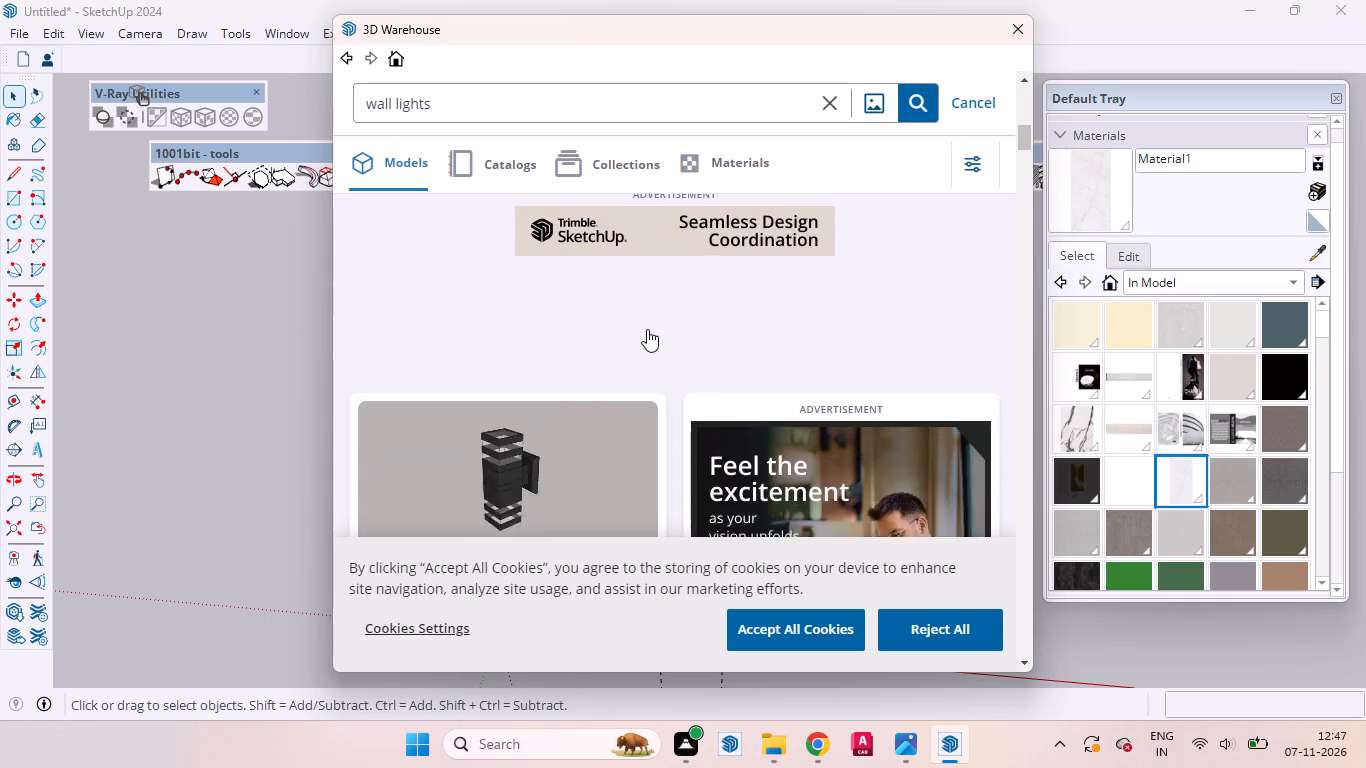
scroll(647, 329, "down", 15)
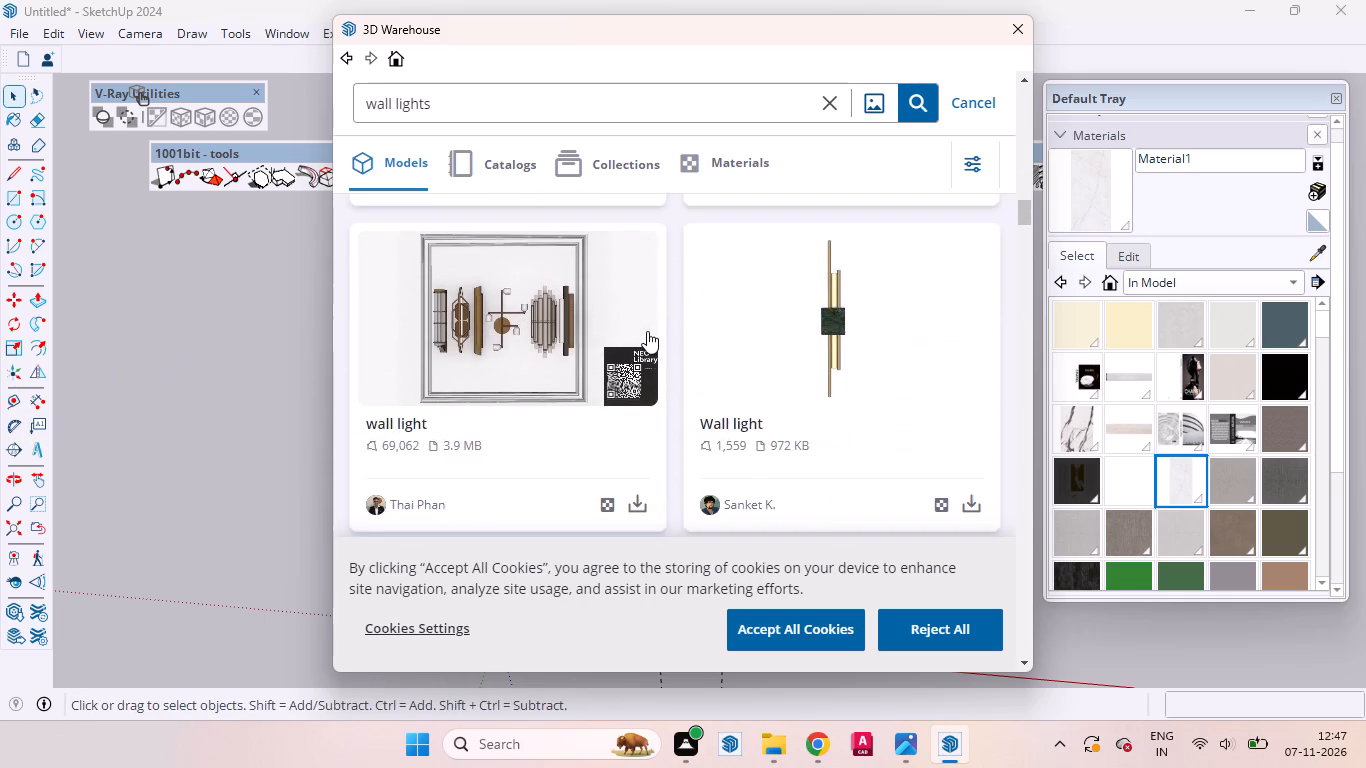
scroll(647, 331, "down", 11)
scroll(647, 331, "up", 2)
scroll(647, 331, "down", 2)
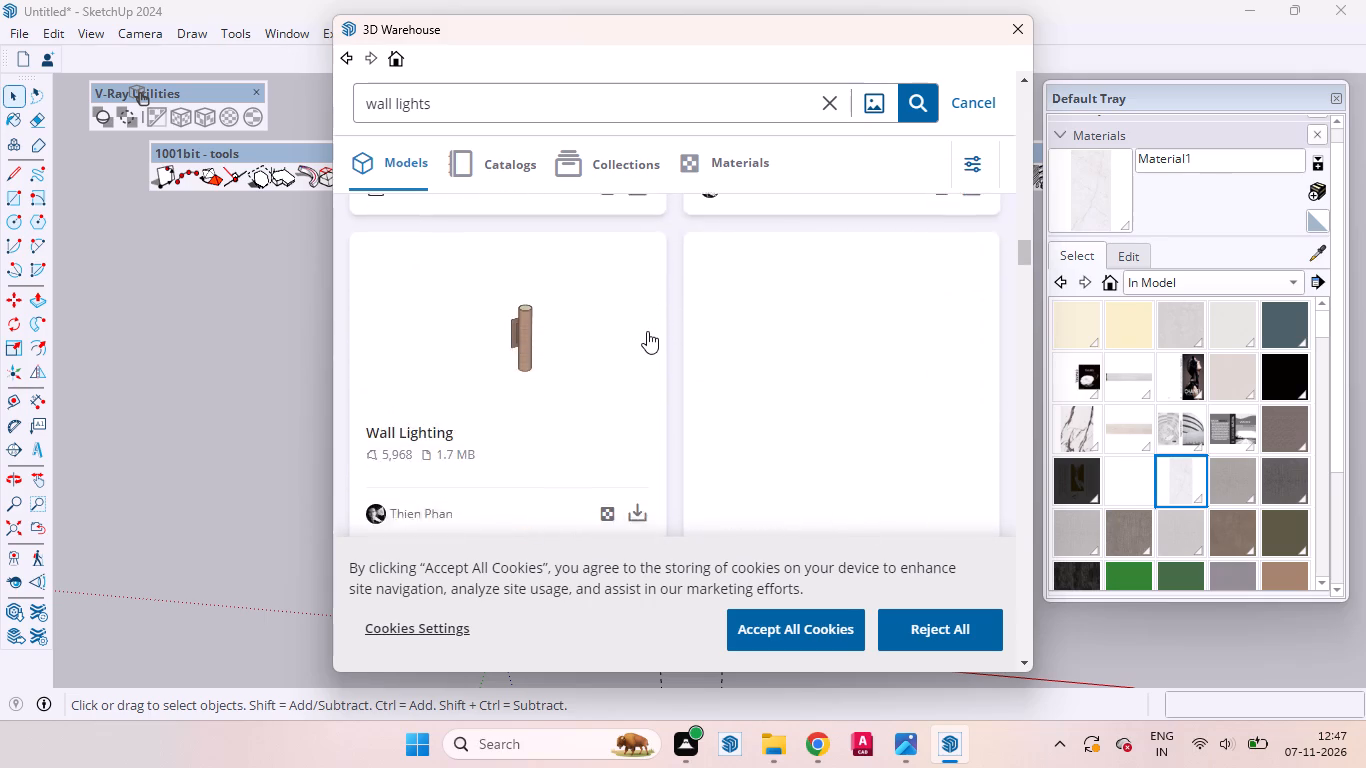
scroll(647, 331, "down", 9)
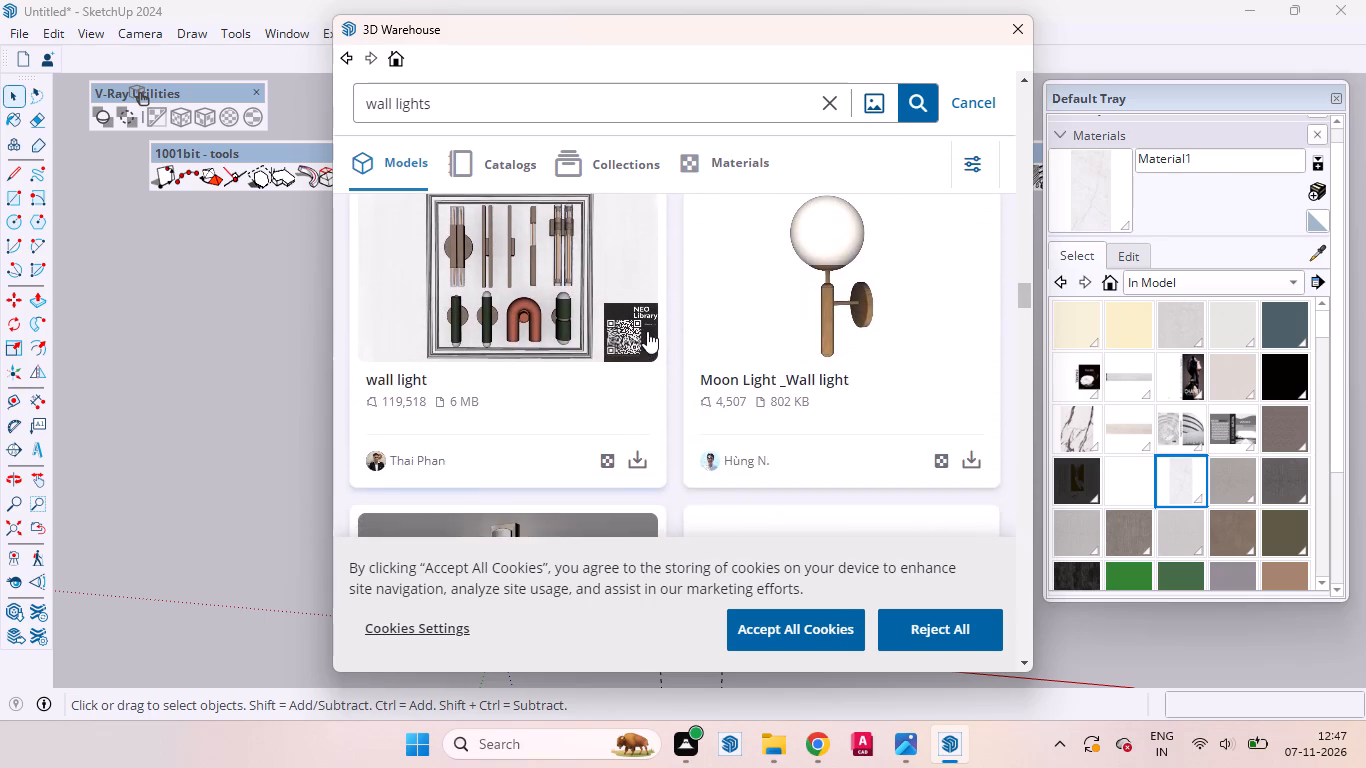
scroll(647, 331, "down", 1)
scroll(647, 331, "up", 17)
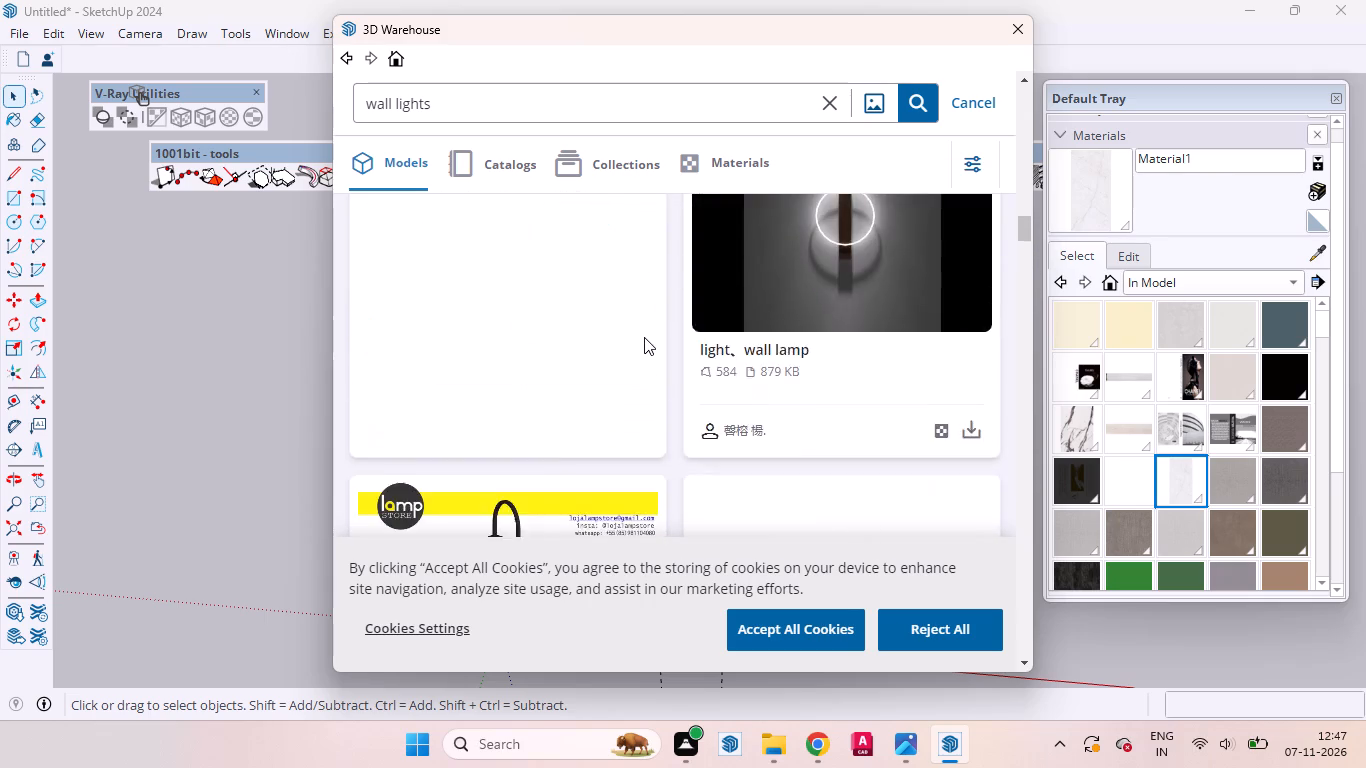
scroll(644, 337, "up", 1)
scroll(644, 337, "down", 3)
scroll(644, 337, "up", 2)
scroll(644, 337, "down", 5)
scroll(644, 337, "up", 4)
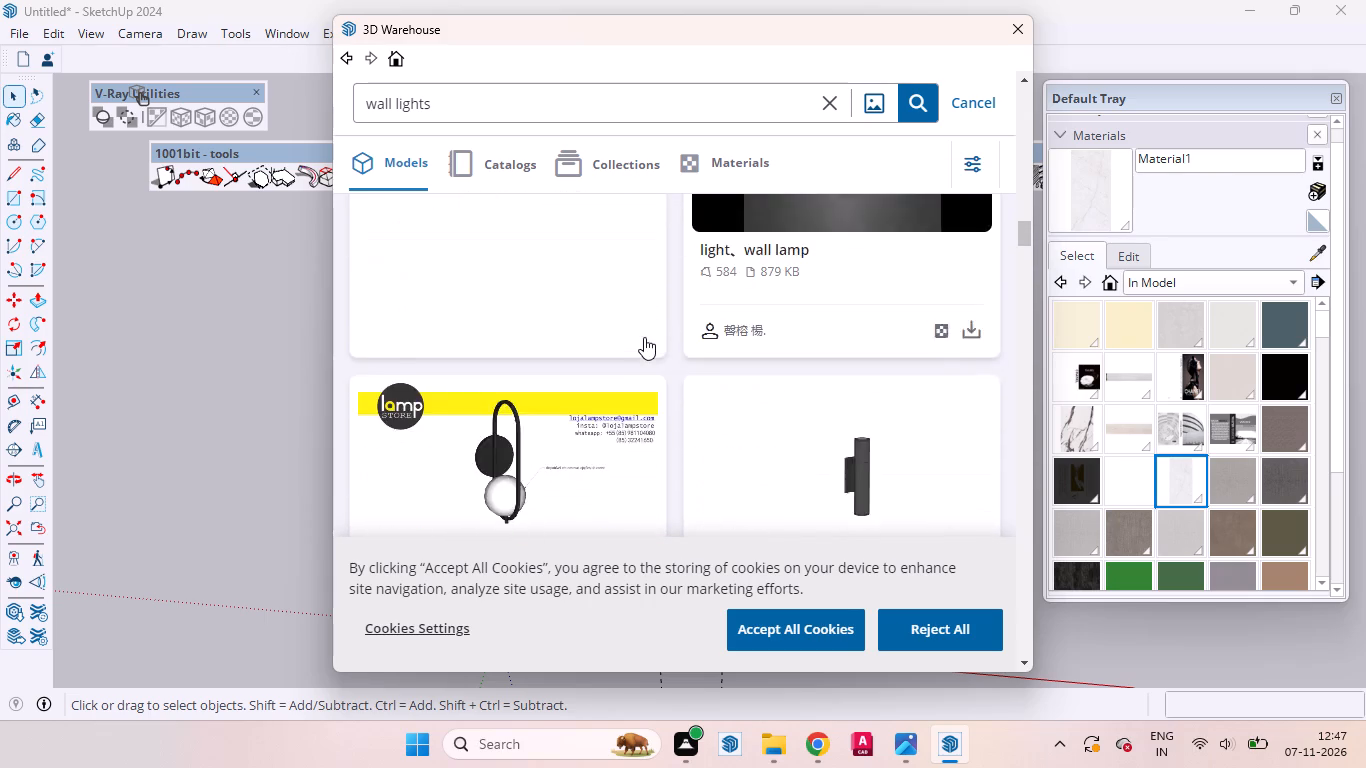
scroll(644, 337, "down", 1)
scroll(644, 337, "up", 6)
scroll(644, 337, "down", 8)
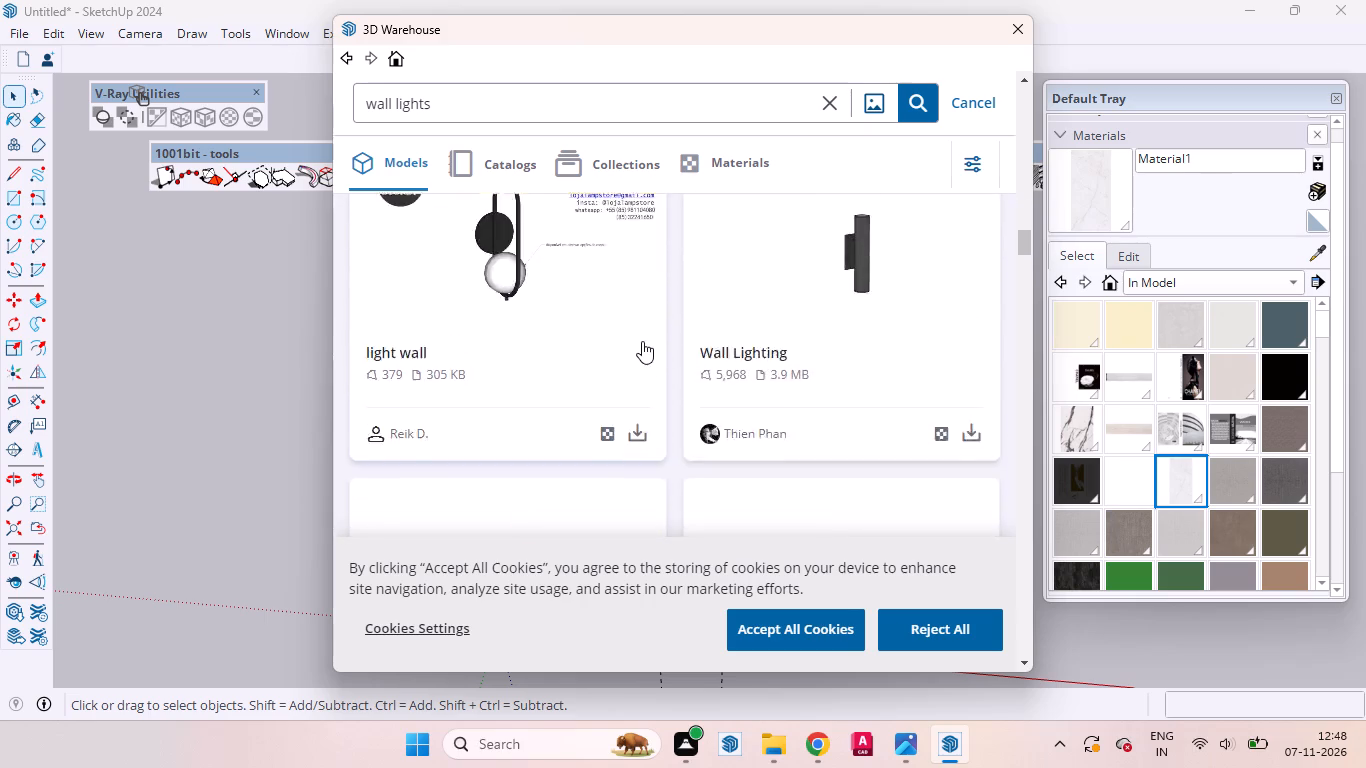
scroll(642, 341, "down", 8)
scroll(642, 341, "up", 1)
scroll(642, 341, "down", 9)
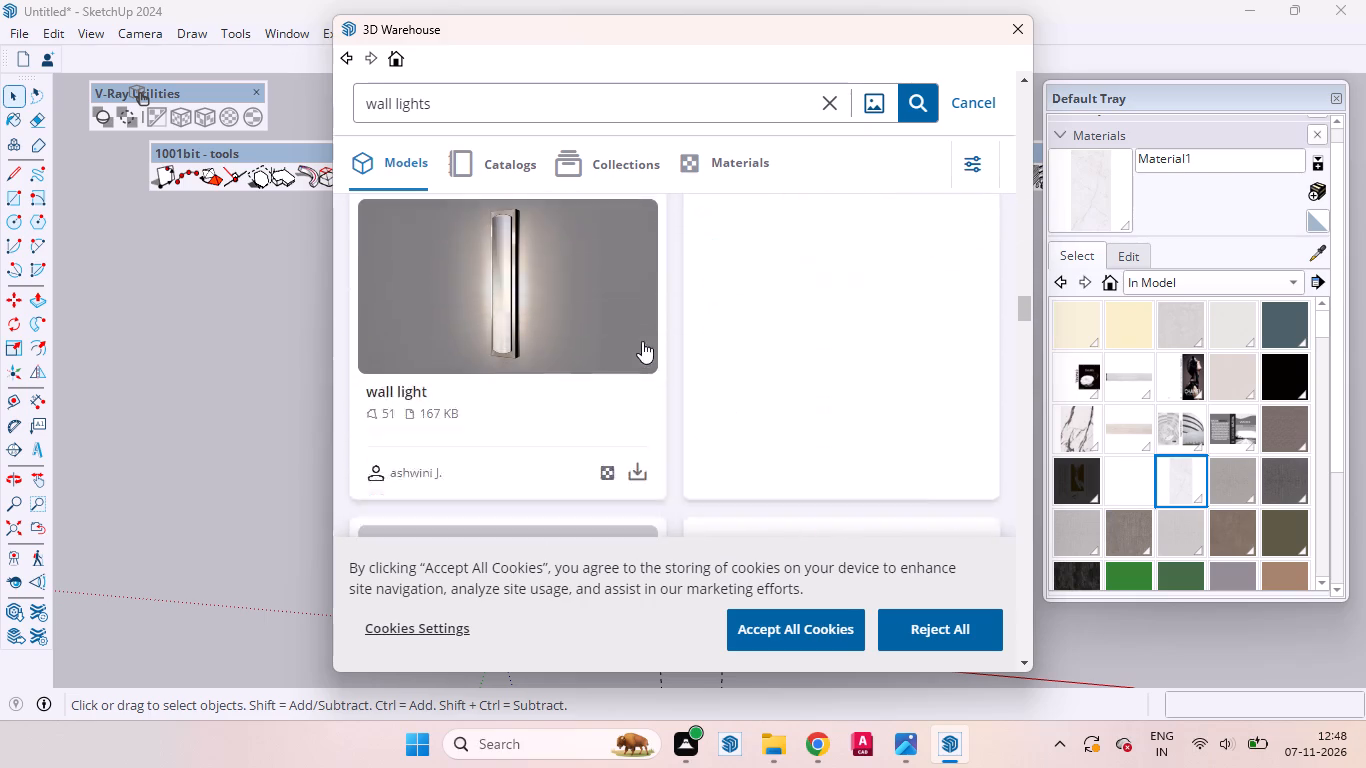
scroll(642, 341, "down", 5)
scroll(642, 341, "up", 1)
scroll(642, 341, "down", 3)
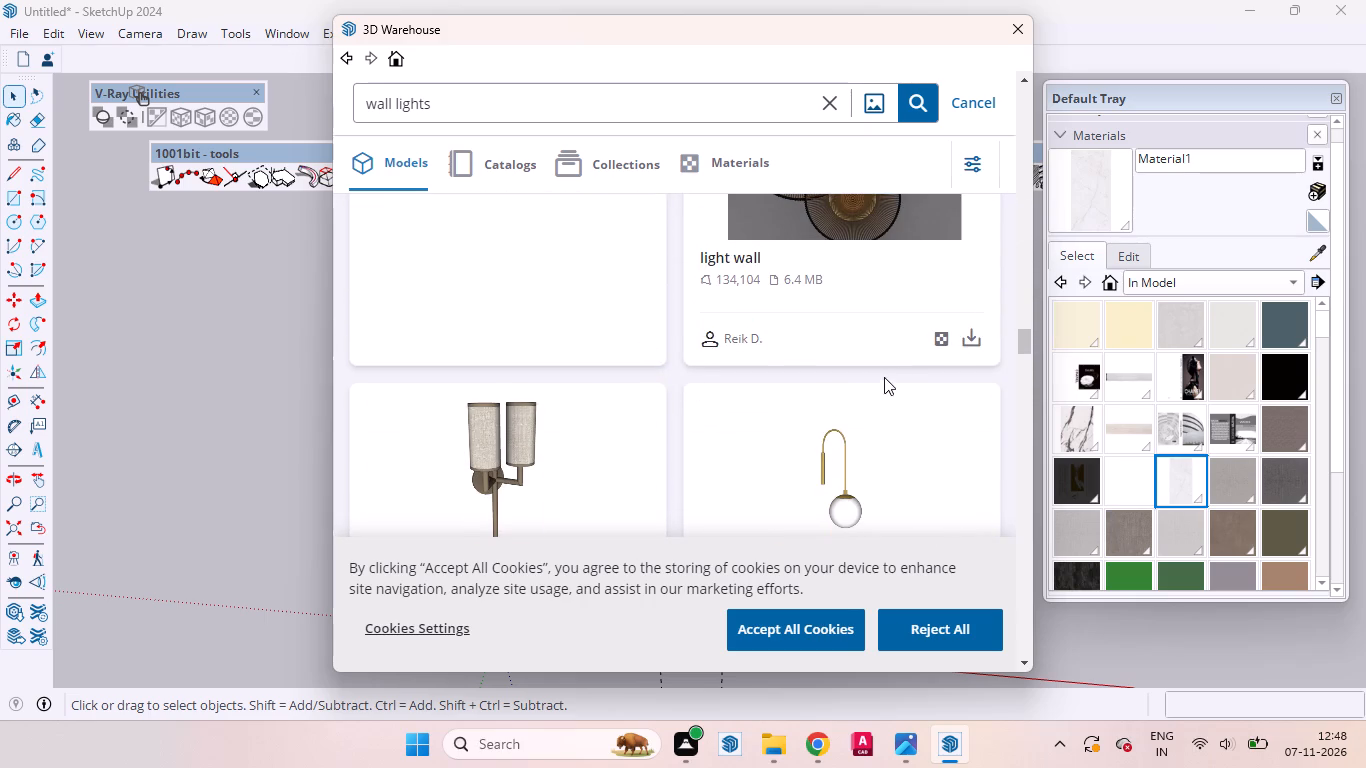
Download the "light wall" model with three round patterned discs, choosing not to load it directly into the current model.
scroll(887, 386, "up", 1)
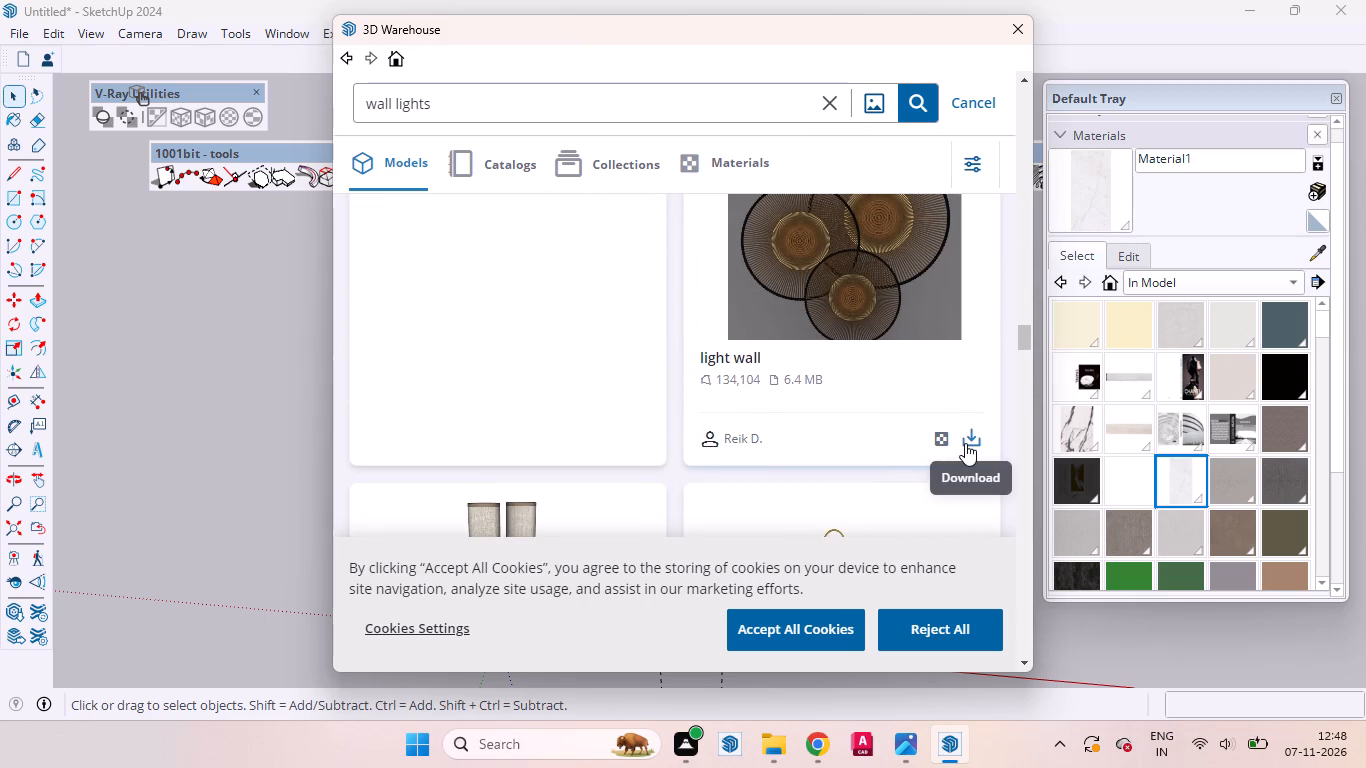
left_click(965, 443)
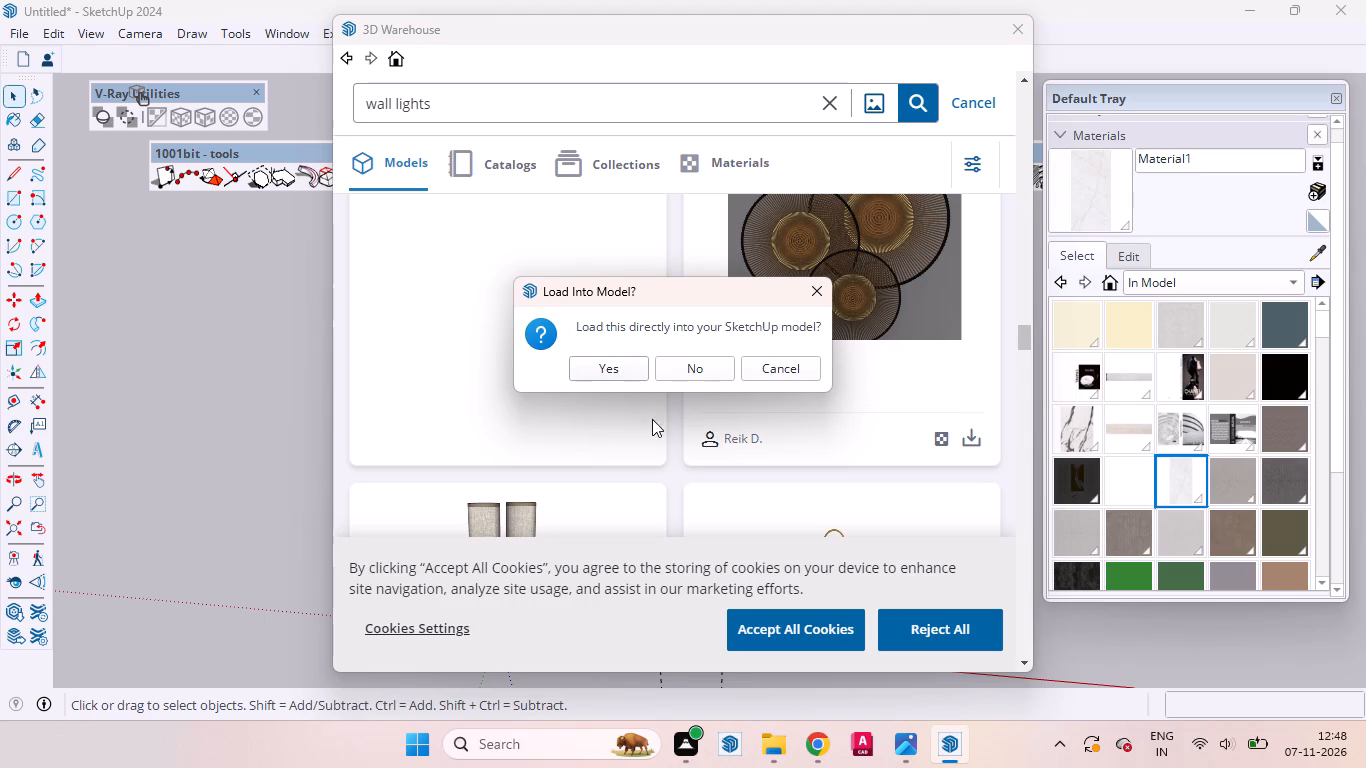
left_click(242, 330)
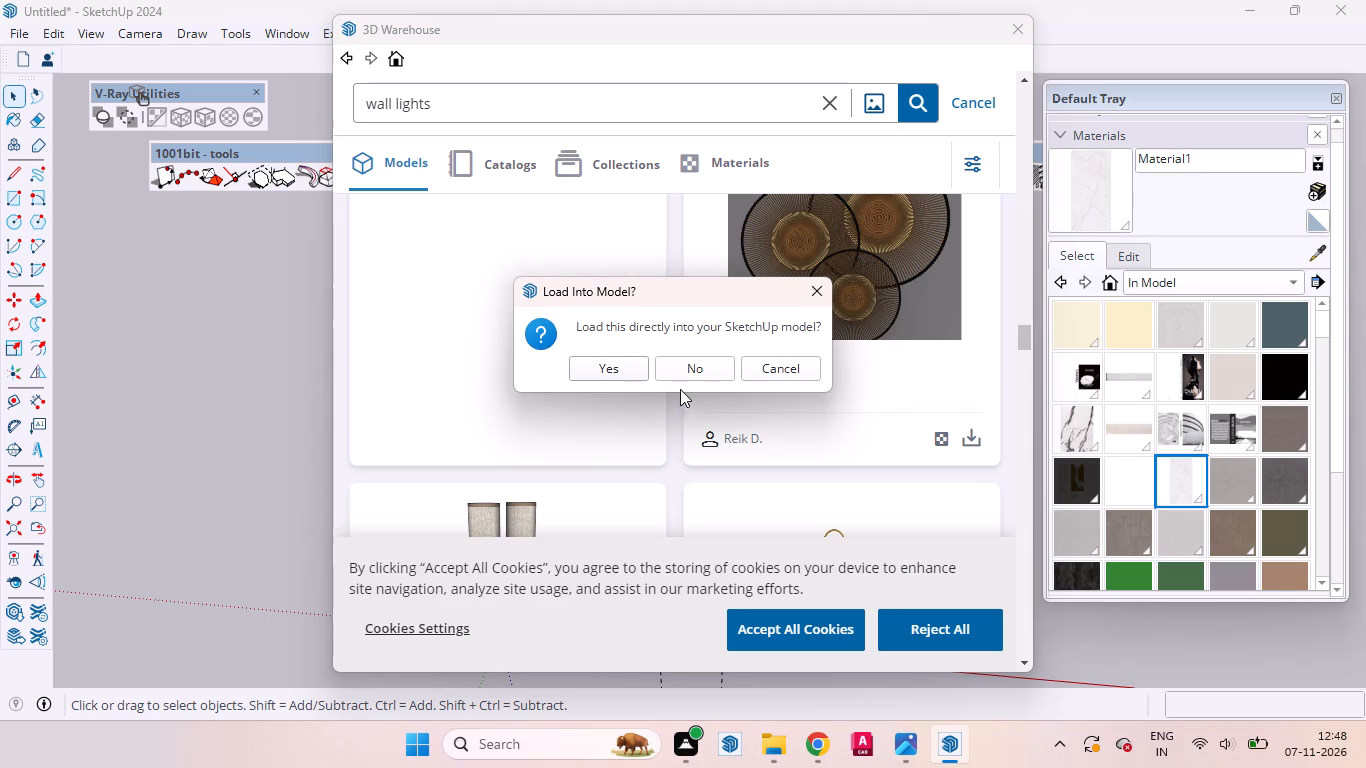
left_click(681, 373)
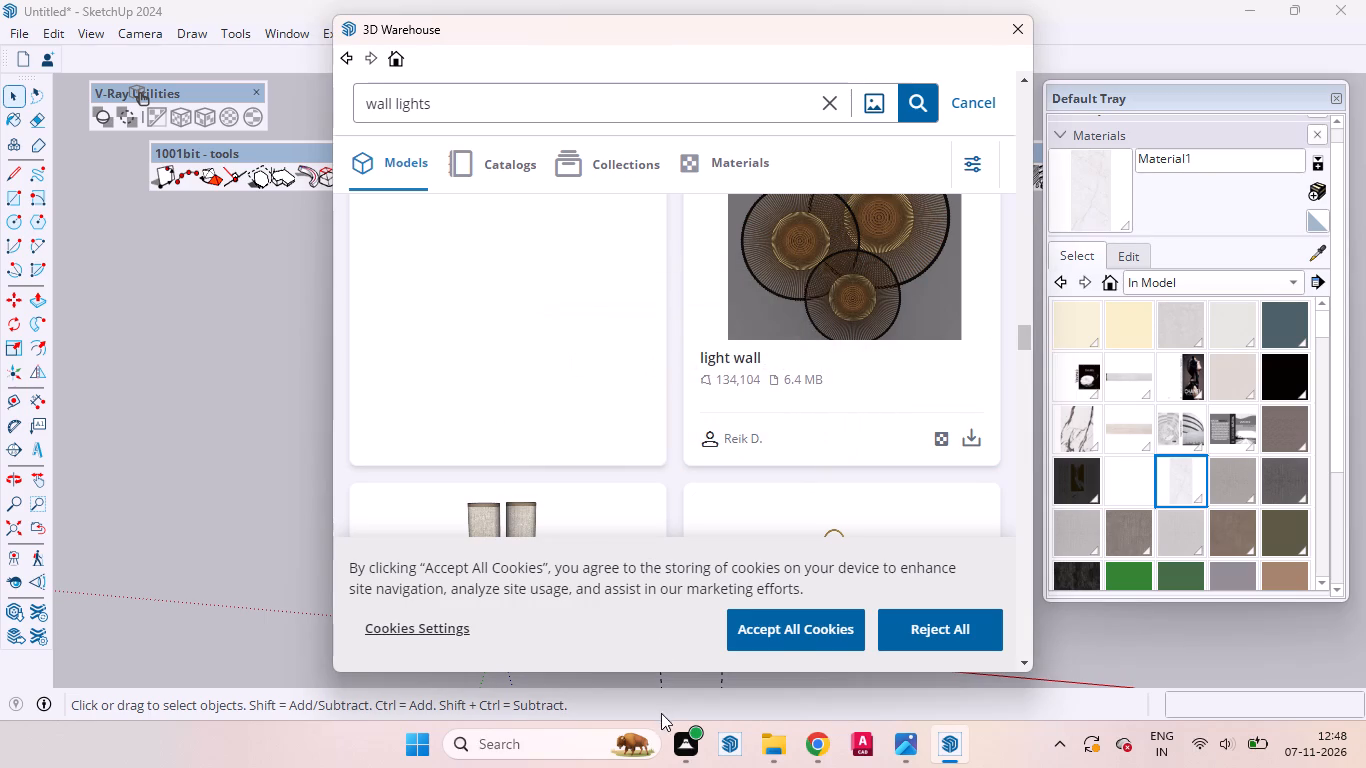
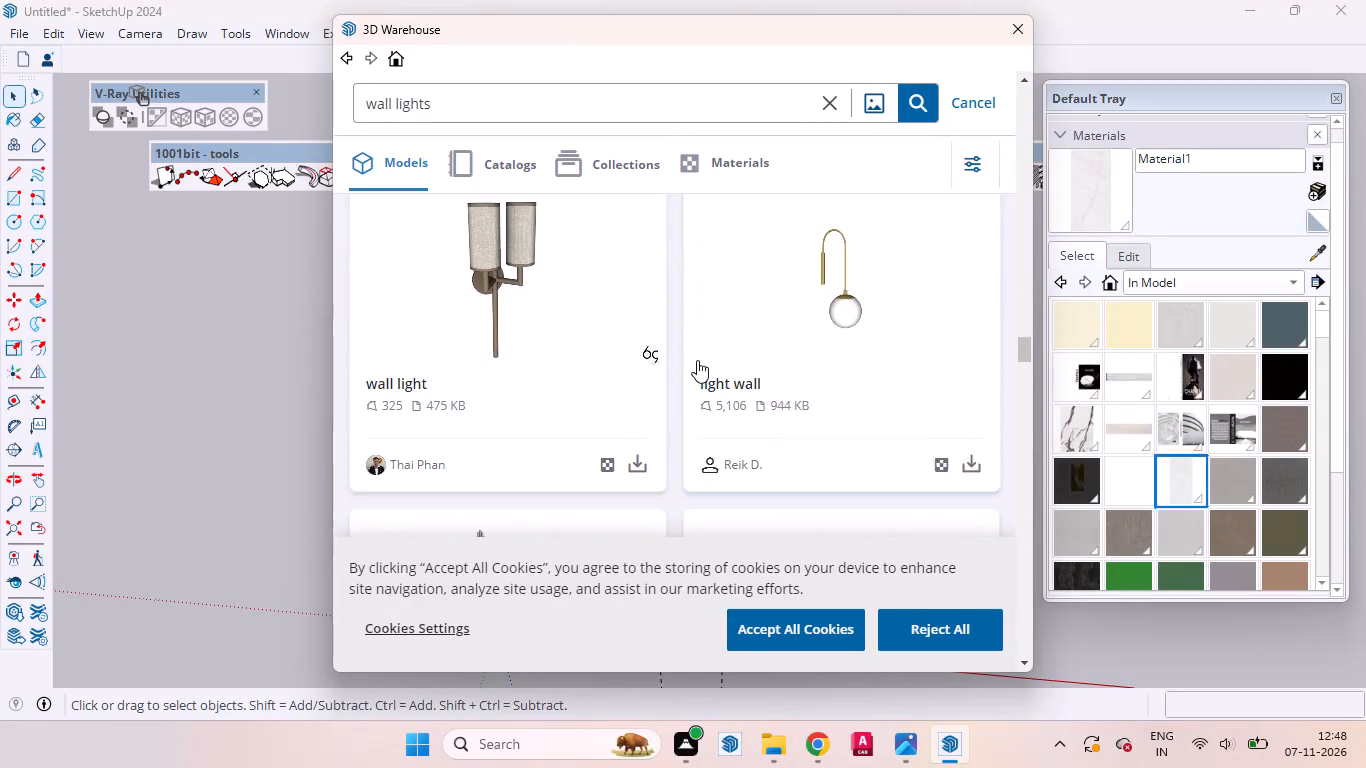
Browse further through the wall light search results and compare the fixtures for one that suits the bedroom.
scroll(700, 366, "down", 8)
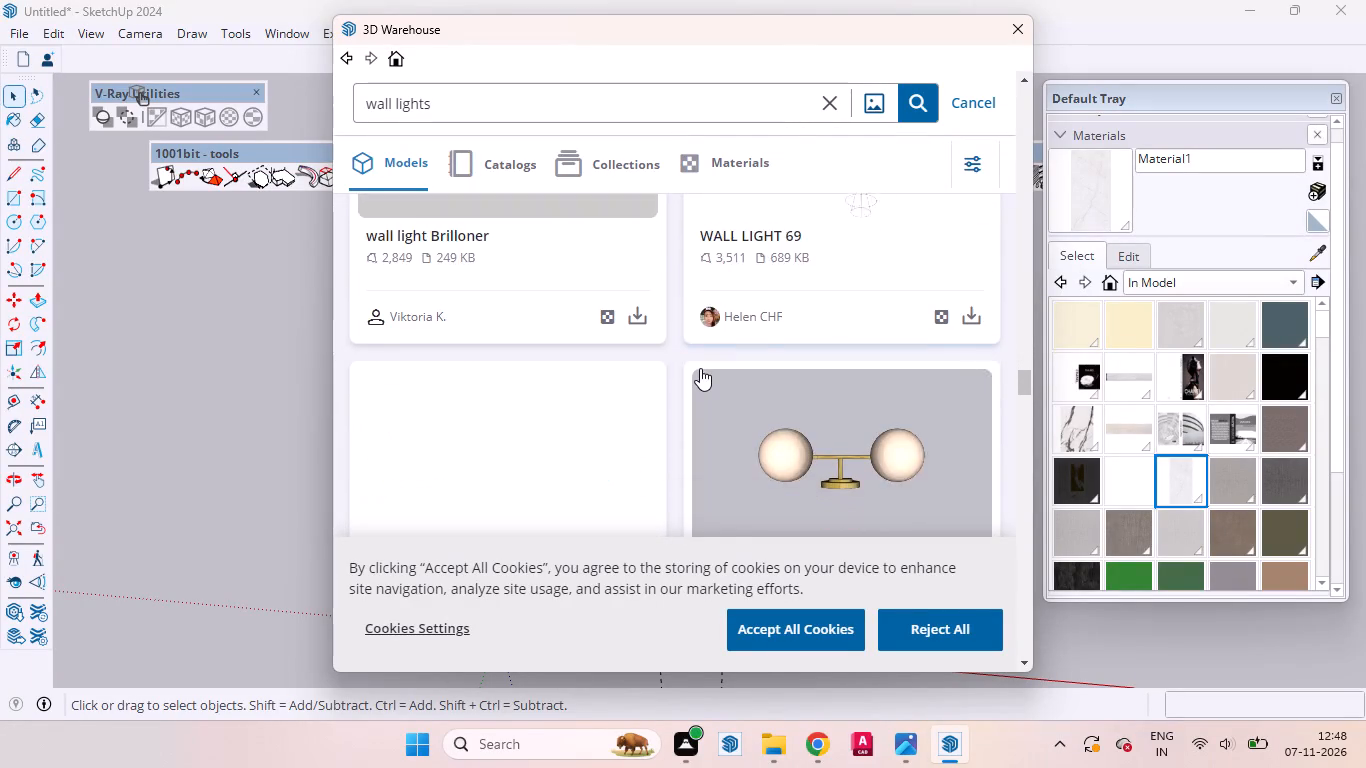
scroll(700, 368, "down", 1)
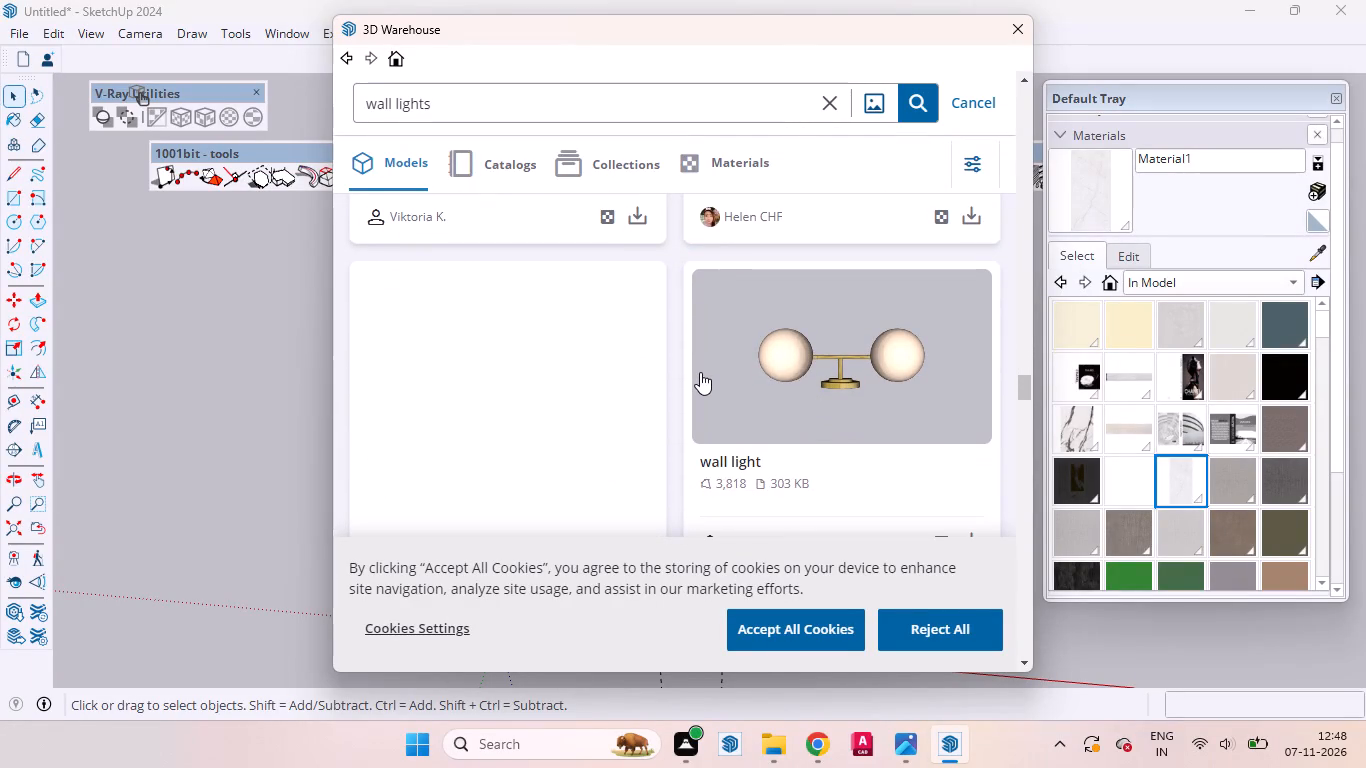
scroll(700, 374, "down", 2)
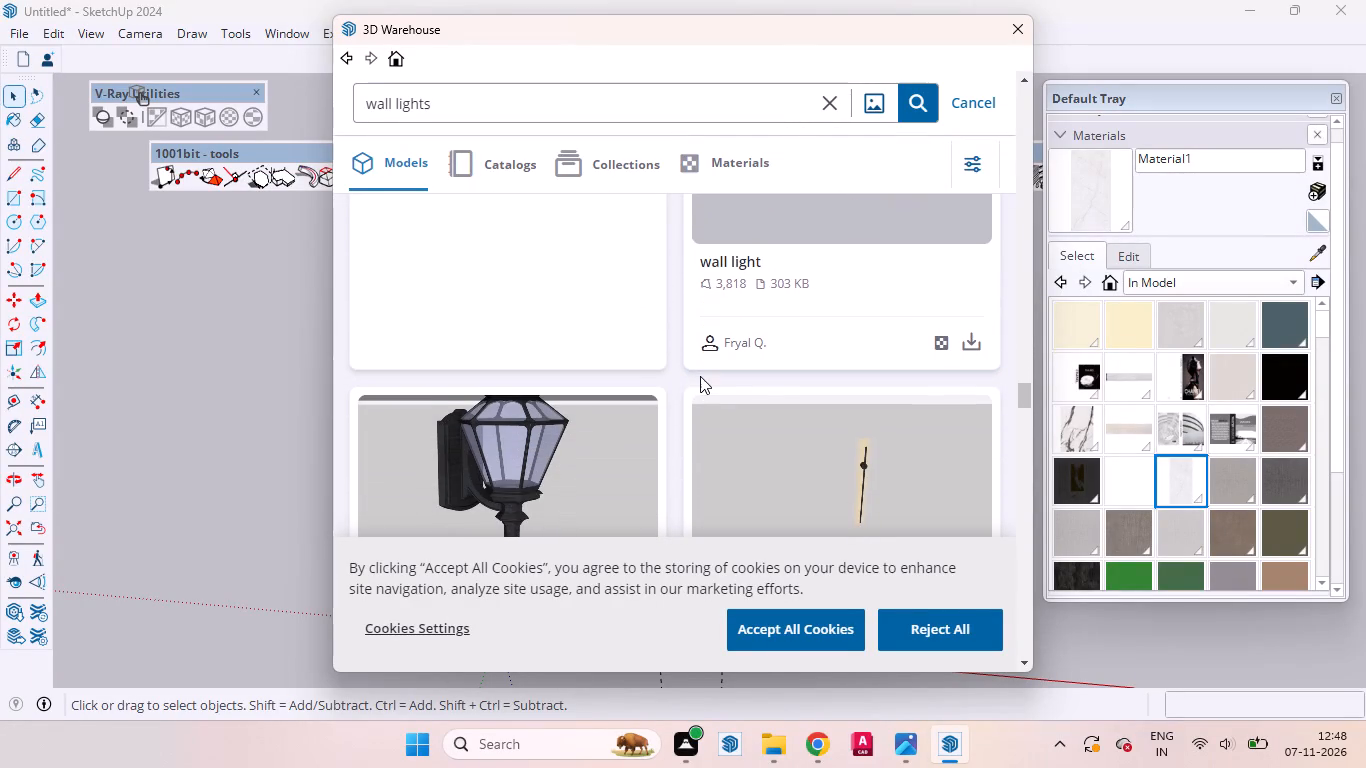
scroll(700, 376, "down", 1)
scroll(700, 376, "up", 2)
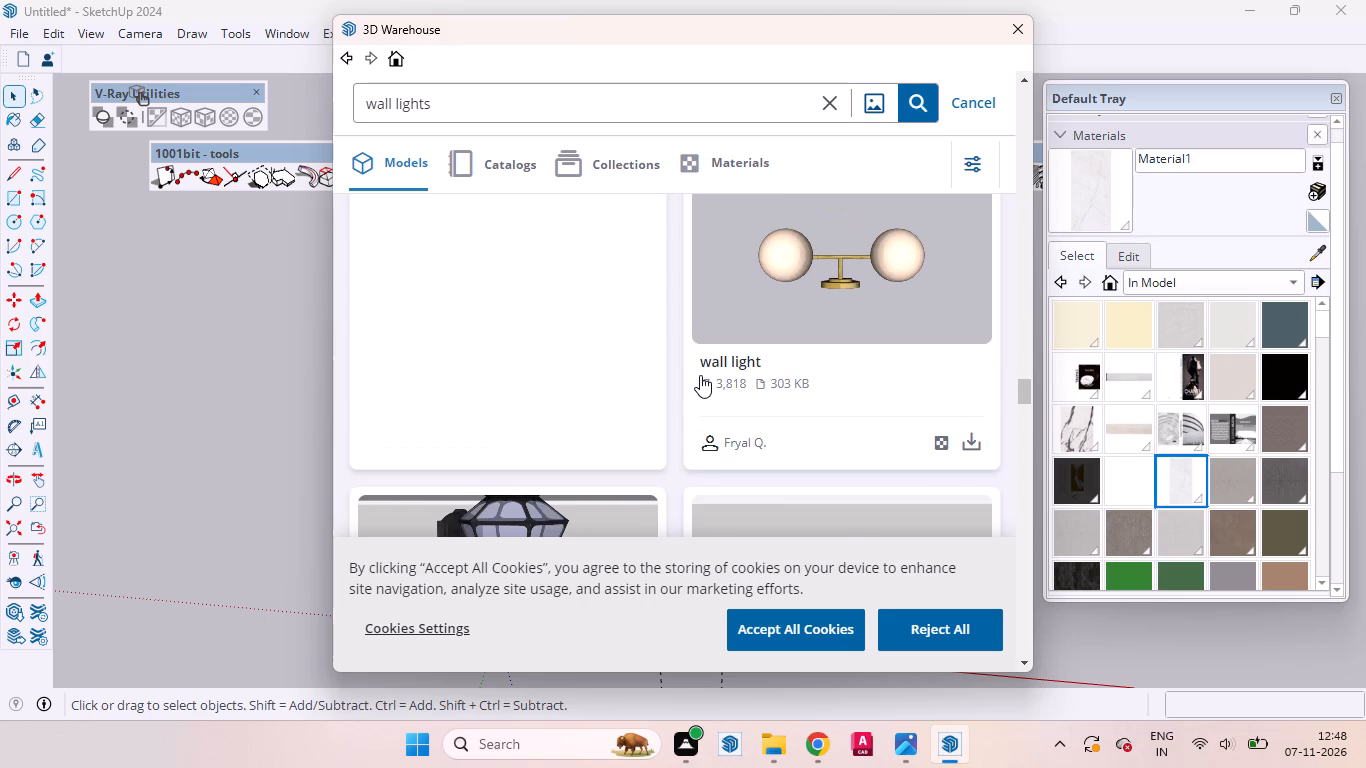
scroll(700, 375, "up", 2)
scroll(700, 375, "down", 13)
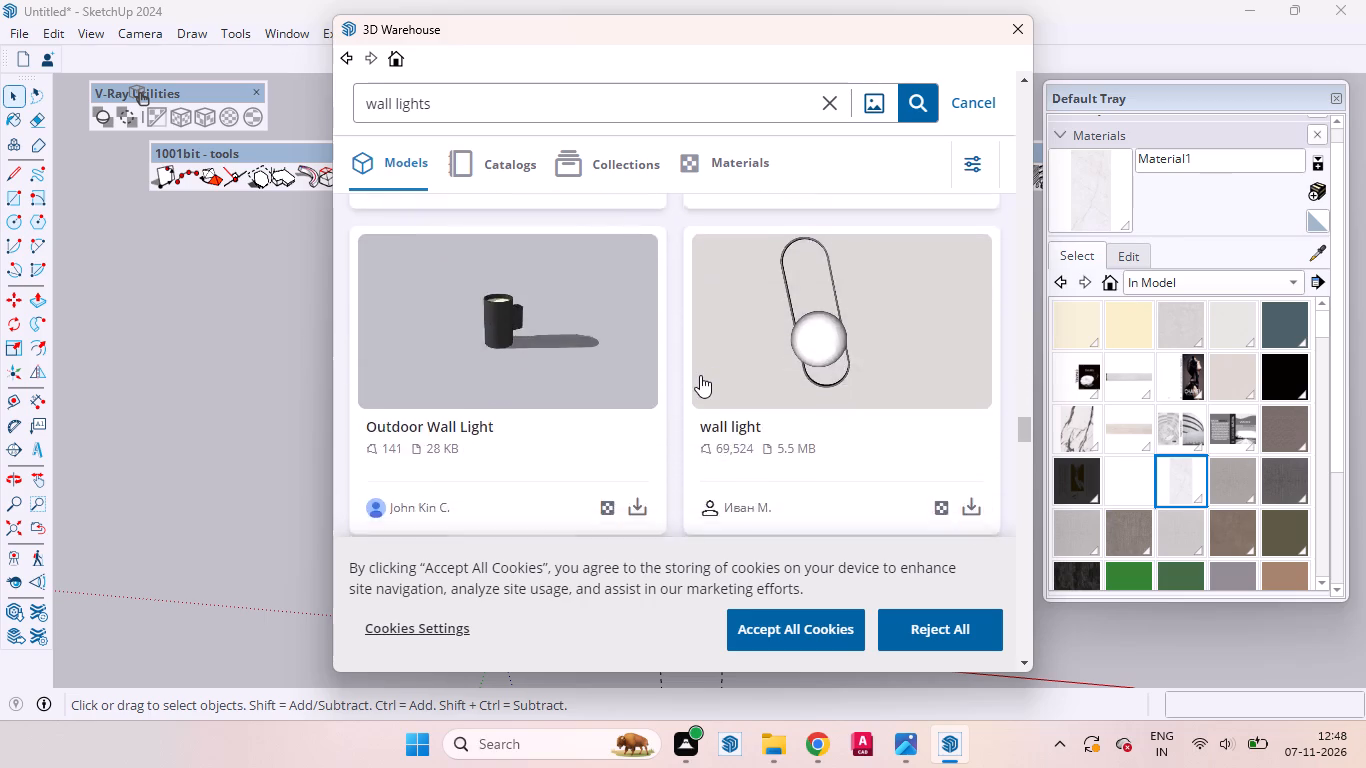
scroll(700, 375, "down", 16)
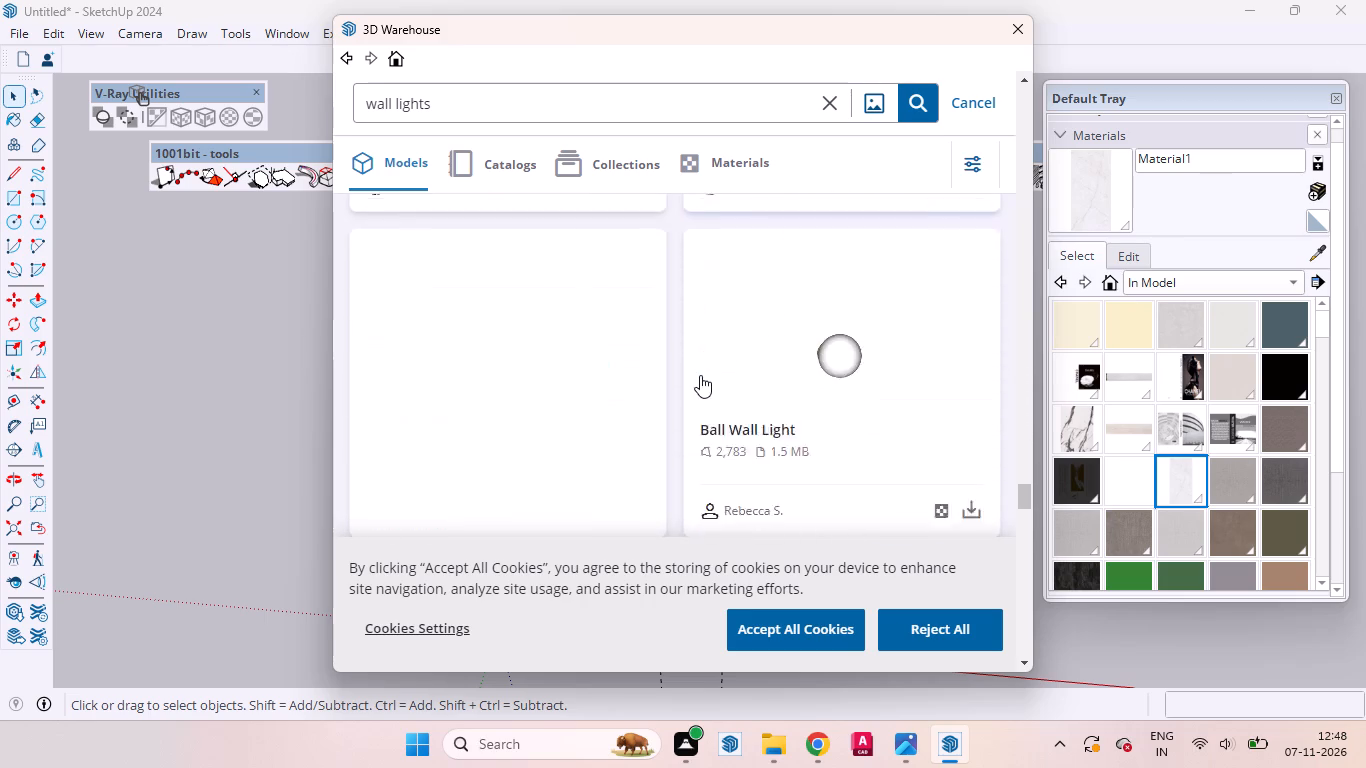
scroll(700, 376, "down", 15)
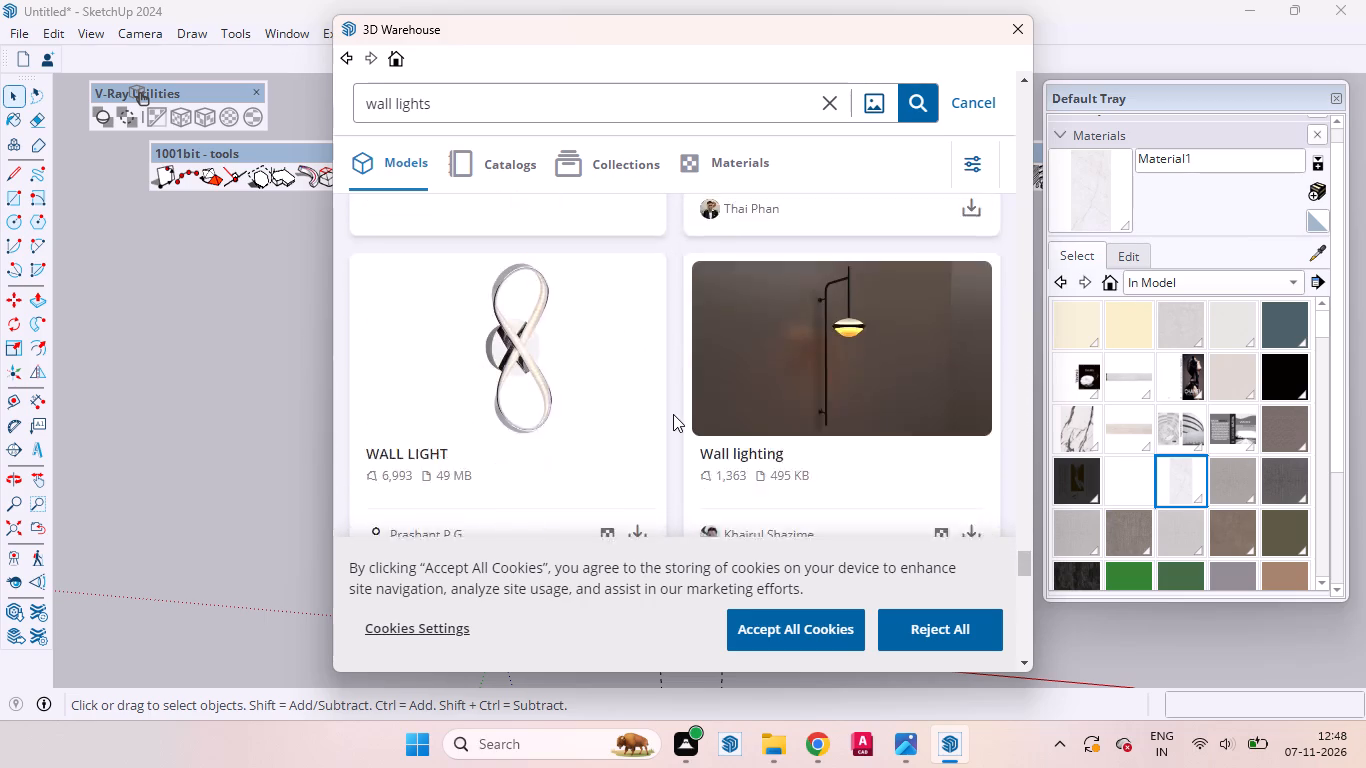
scroll(673, 414, "down", 4)
scroll(673, 414, "up", 5)
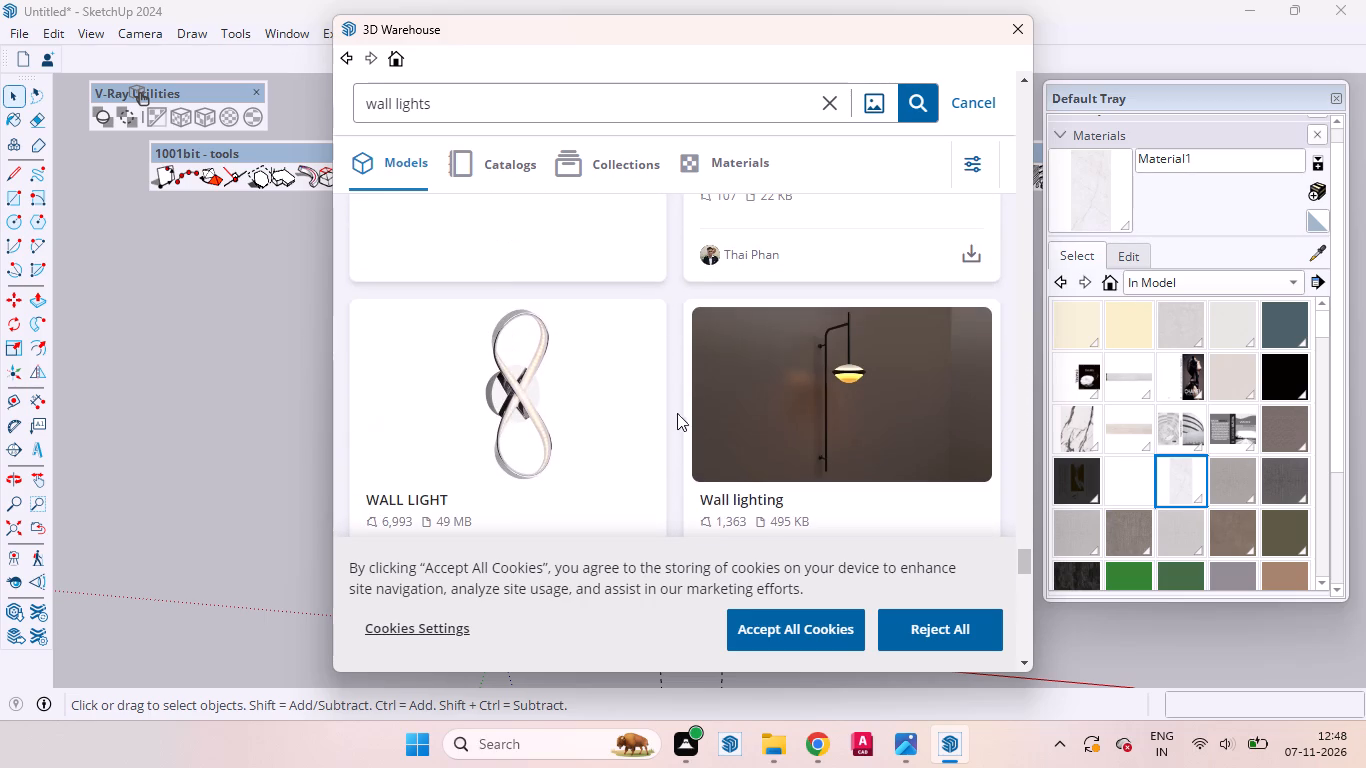
scroll(684, 388, "down", 1)
scroll(684, 388, "up", 4)
scroll(684, 388, "down", 1)
scroll(684, 388, "up", 2)
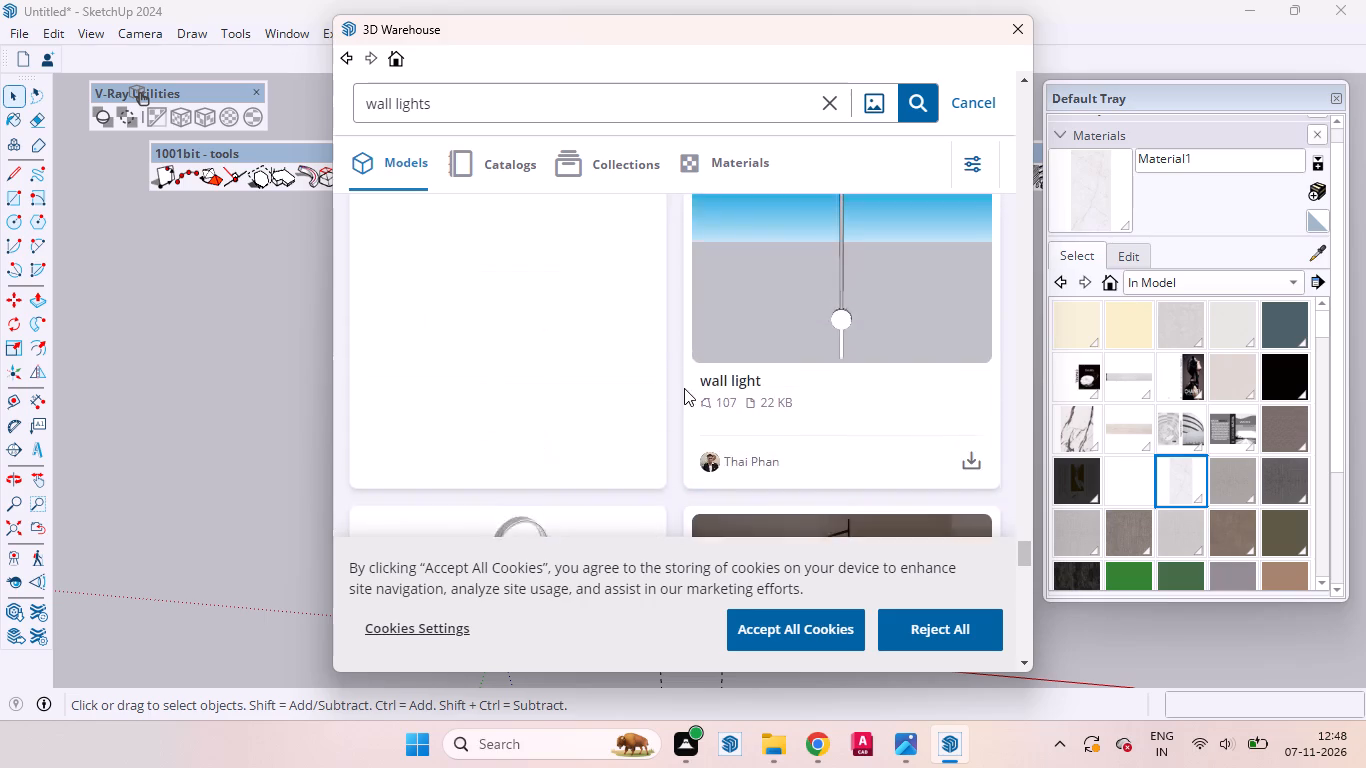
scroll(684, 388, "up", 6)
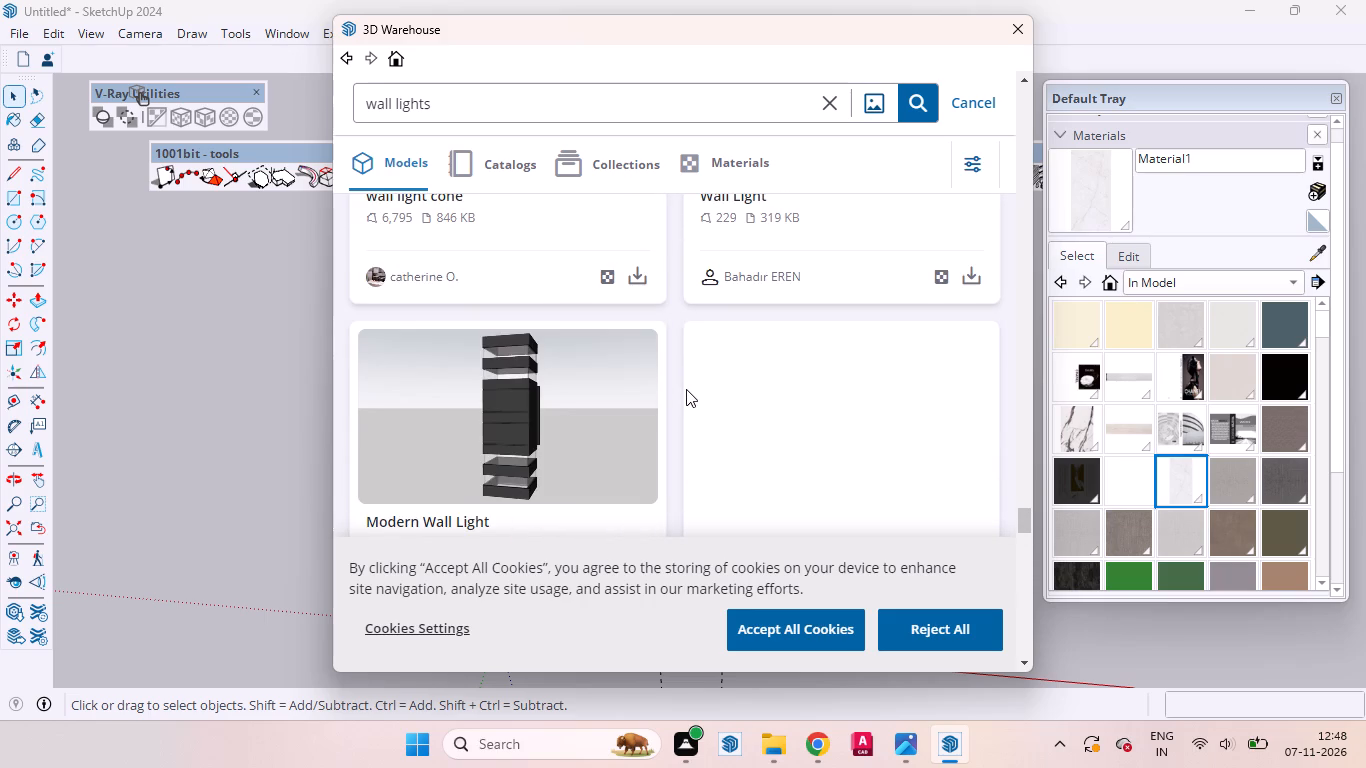
scroll(686, 389, "up", 8)
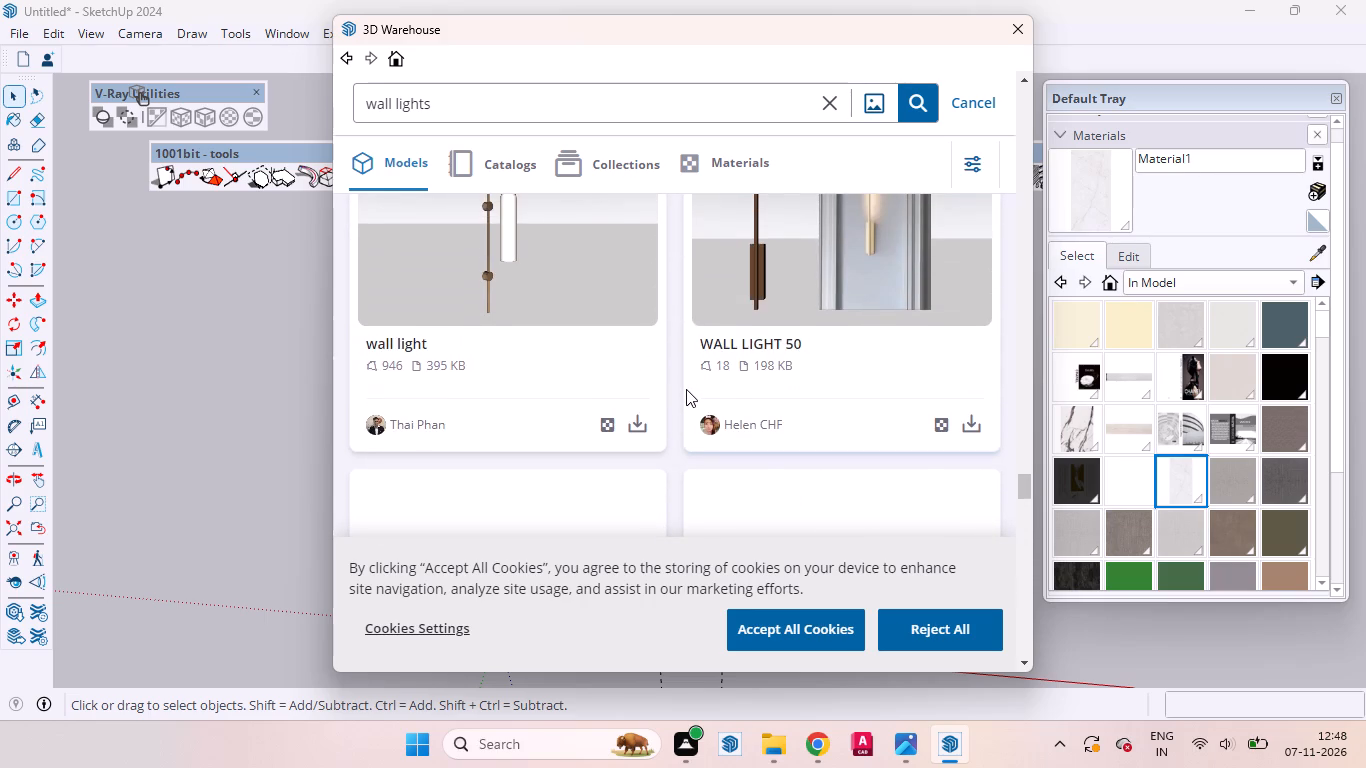
scroll(686, 389, "up", 3)
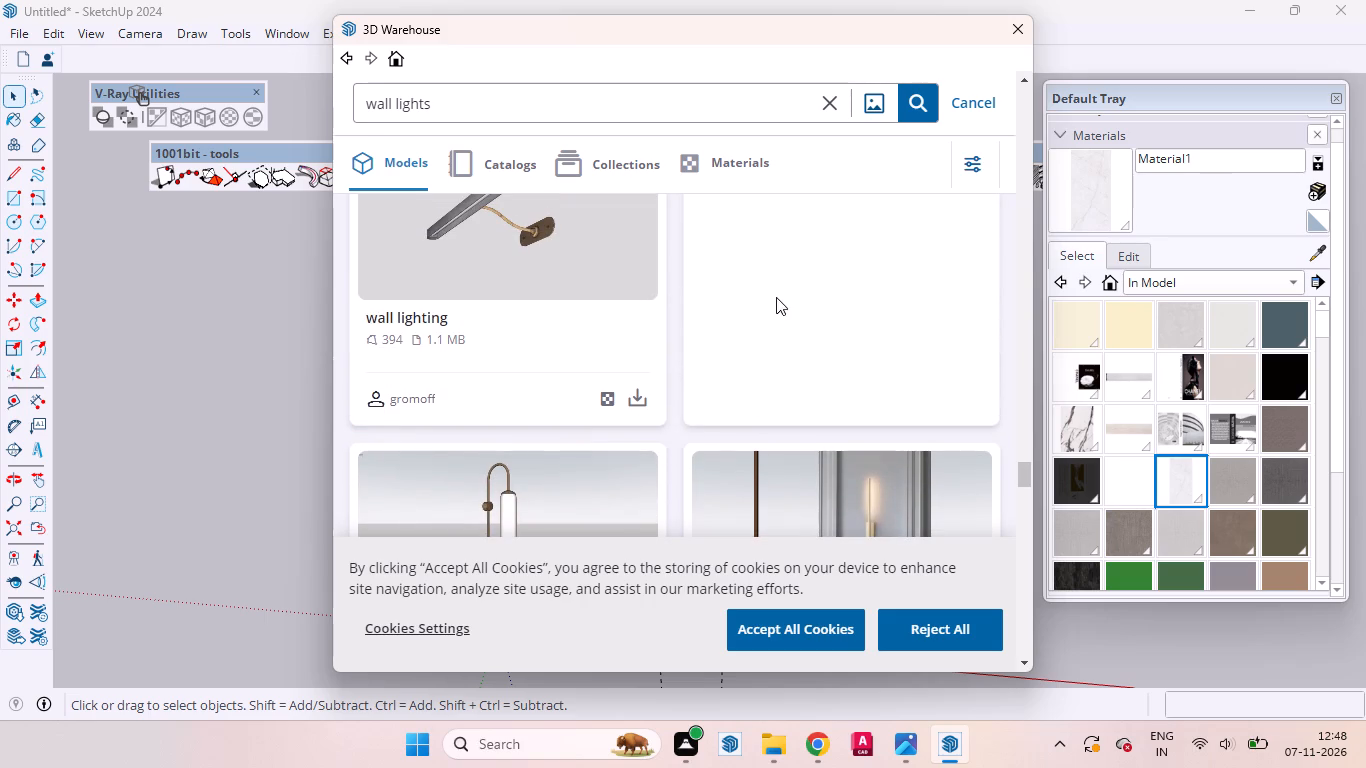
scroll(770, 286, "up", 4)
scroll(783, 315, "down", 3)
scroll(784, 316, "up", 14)
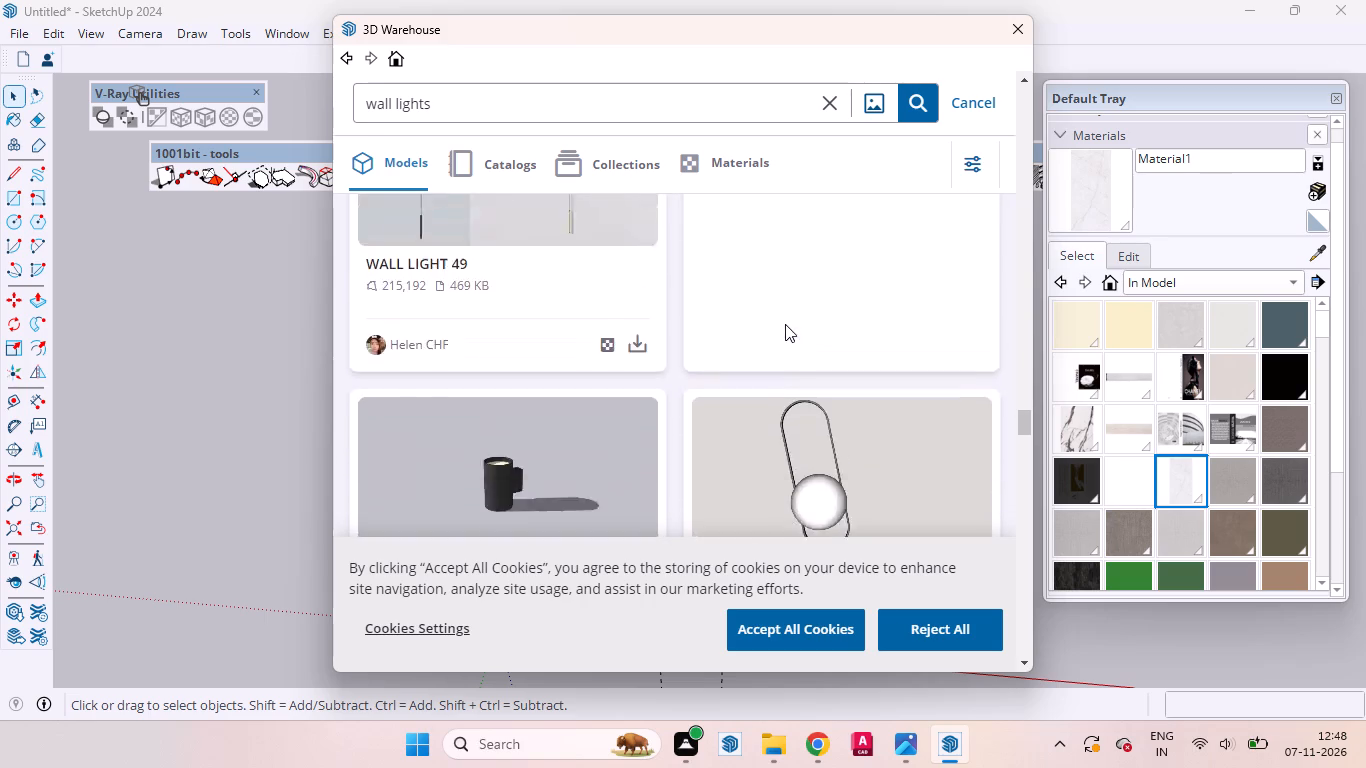
scroll(785, 324, "up", 16)
scroll(785, 327, "down", 3)
scroll(785, 329, "up", 1)
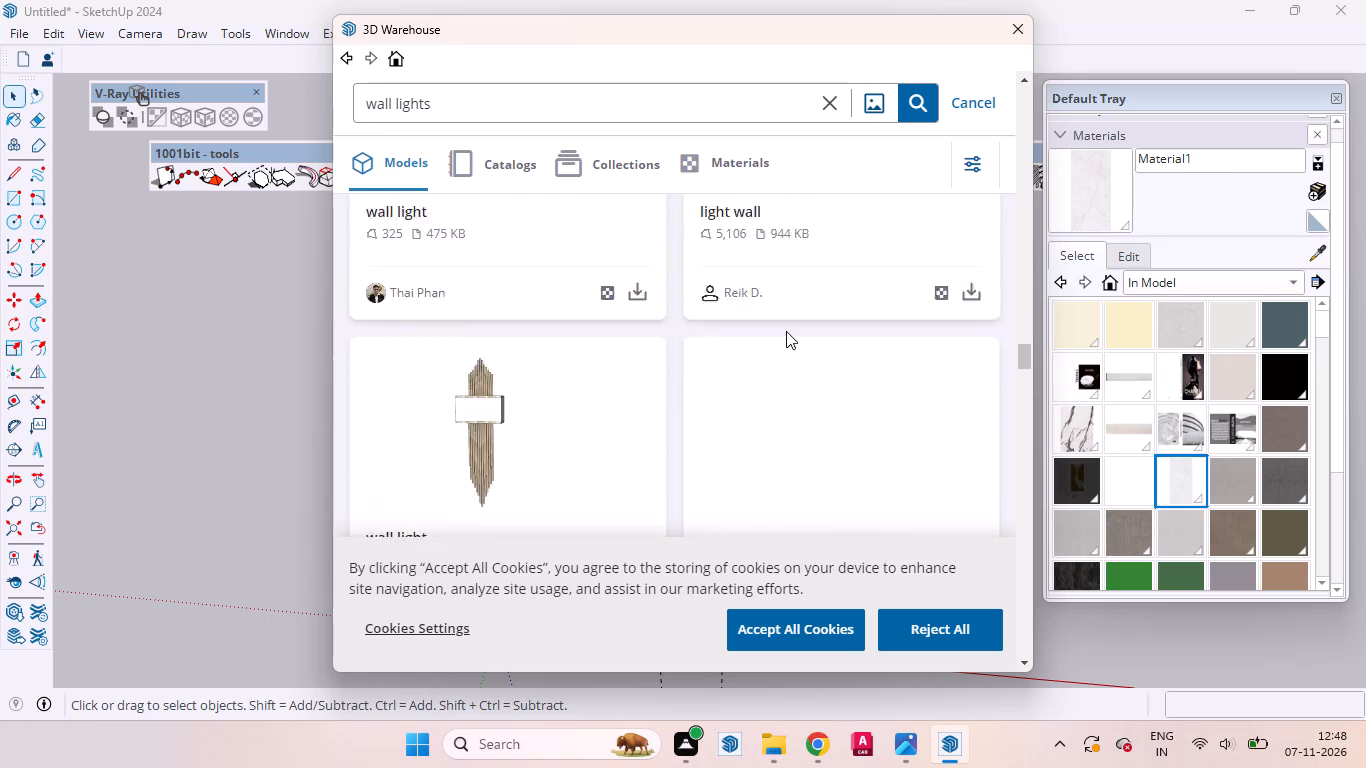
Load the "light wall" model with three round patterned discs directly into the current model and place it beside the bedroom.
scroll(786, 331, "up", 7)
scroll(786, 334, "down", 3)
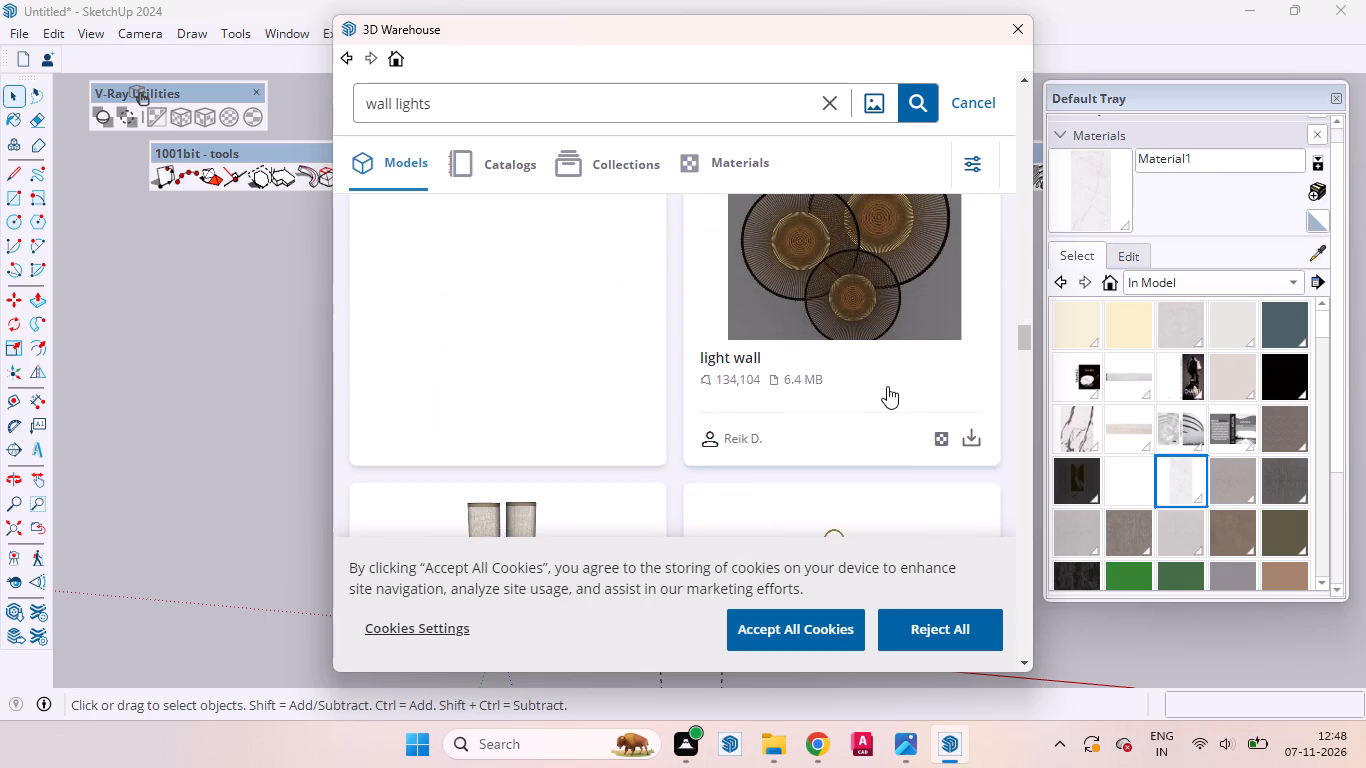
left_click(972, 439)
left_click(625, 364)
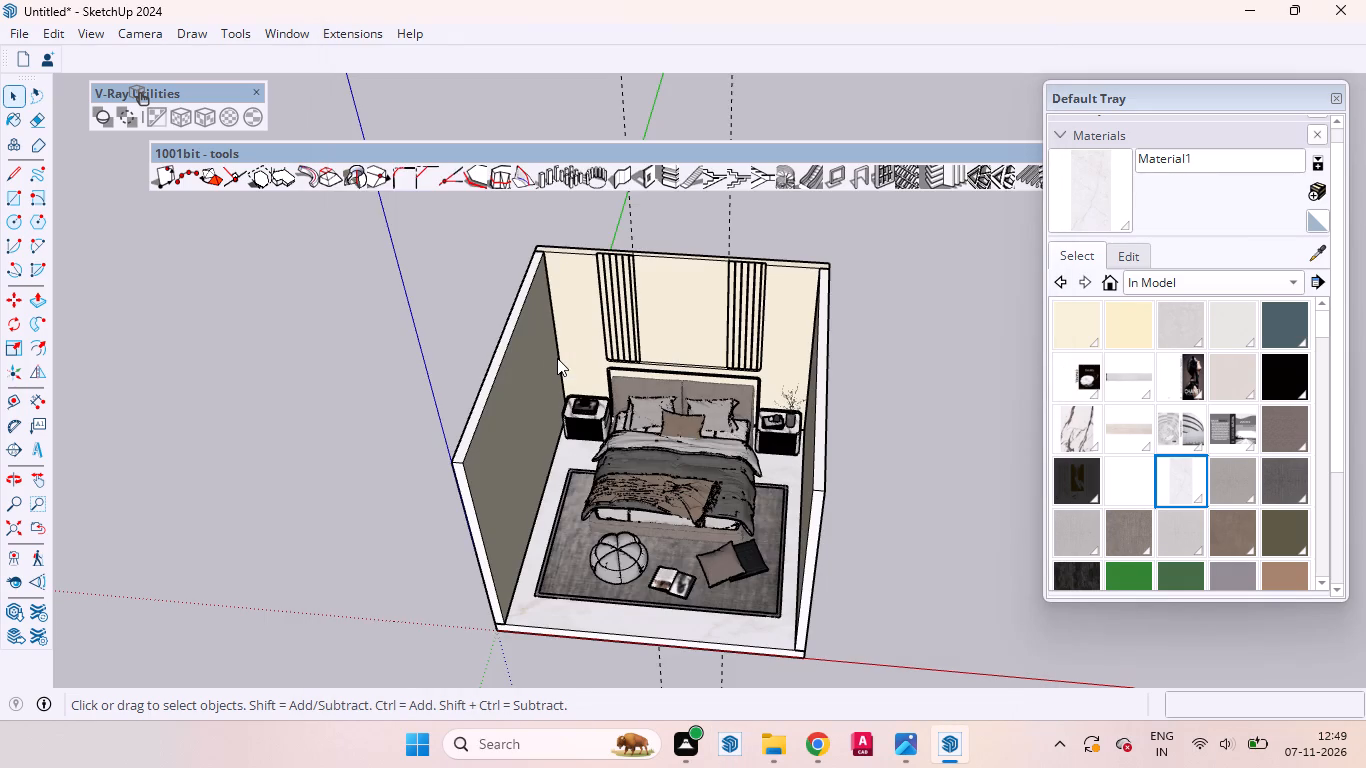
scroll(557, 365, "down", 2)
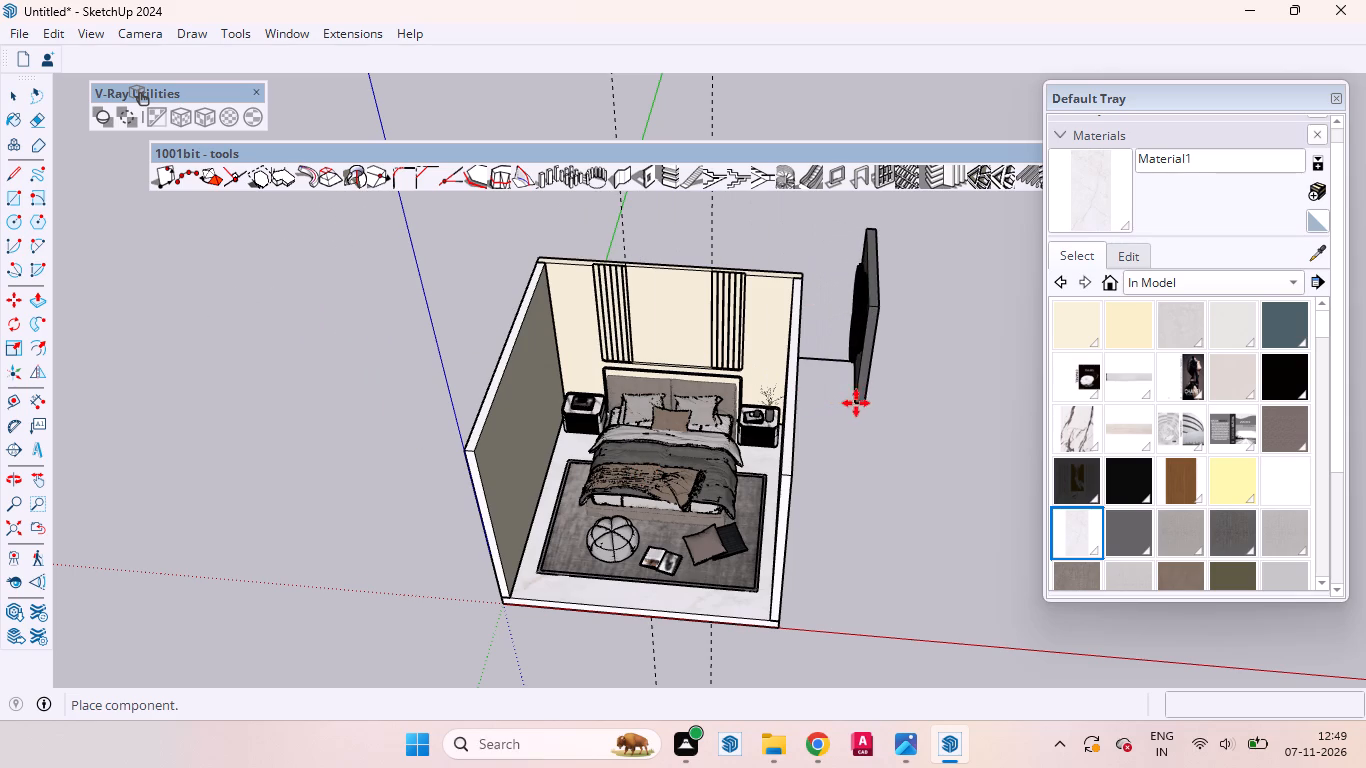
left_click(862, 403)
key("space")
left_click(866, 522)
Open the wall light component for editing and delete the grey backing panel behind the three discs.
scroll(644, 347, "down", 3)
scroll(634, 342, "up", 2)
scroll(633, 340, "down", 3)
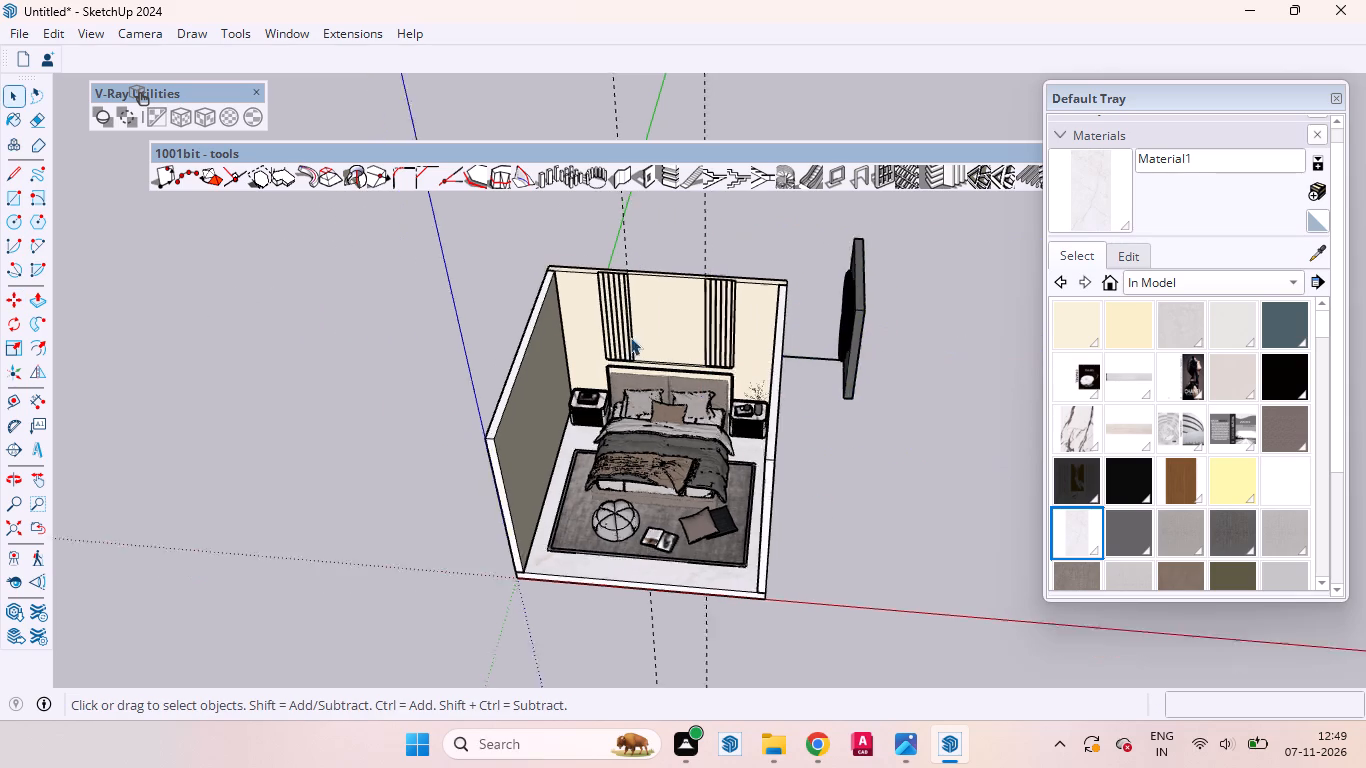
scroll(716, 384, "up", 3)
middle_click_drag(763, 384, 1131, 428)
scroll(444, 237, "up", 17)
scroll(750, 306, "down", 2)
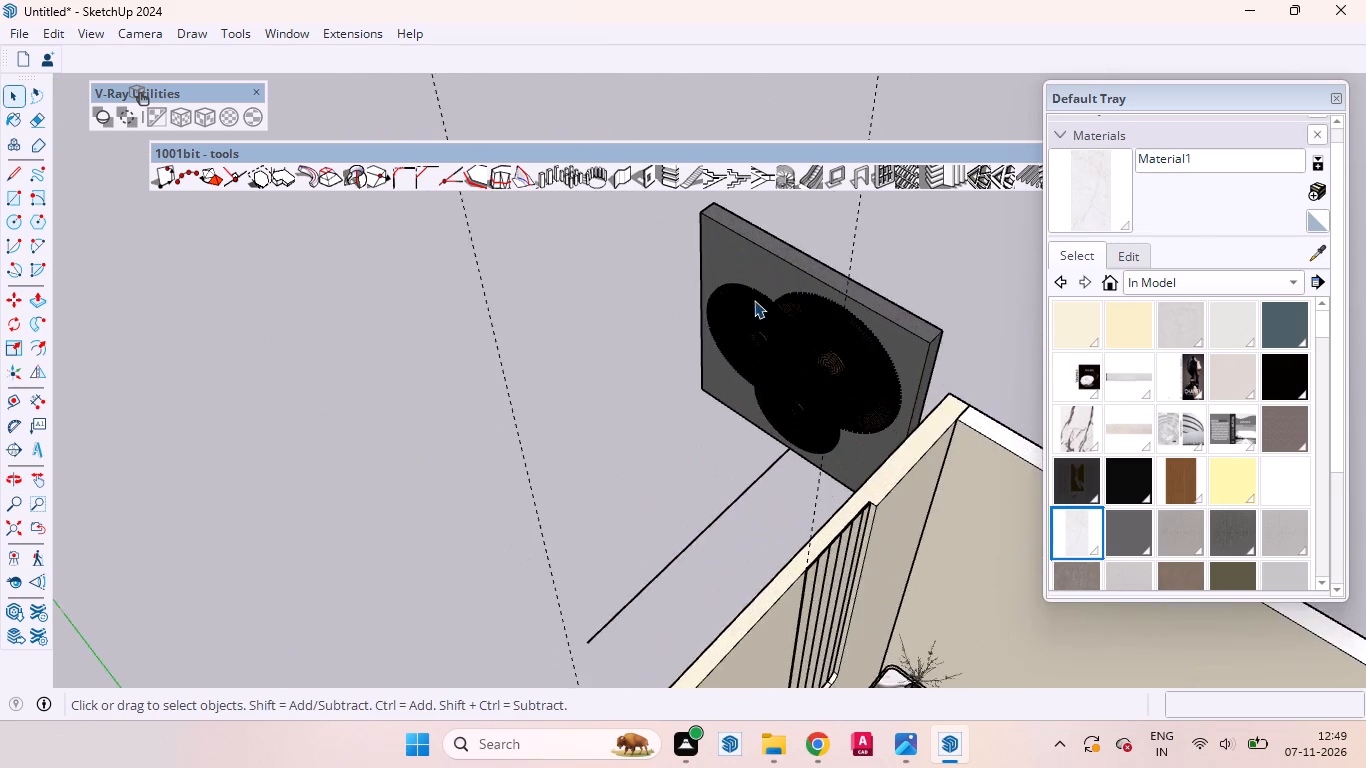
scroll(751, 333, "up", 1)
middle_click_drag(763, 336, 1002, 209)
scroll(751, 353, "up", 7)
scroll(782, 364, "down", 1)
scroll(784, 365, "up", 5)
middle_click_drag(781, 400, 839, 280)
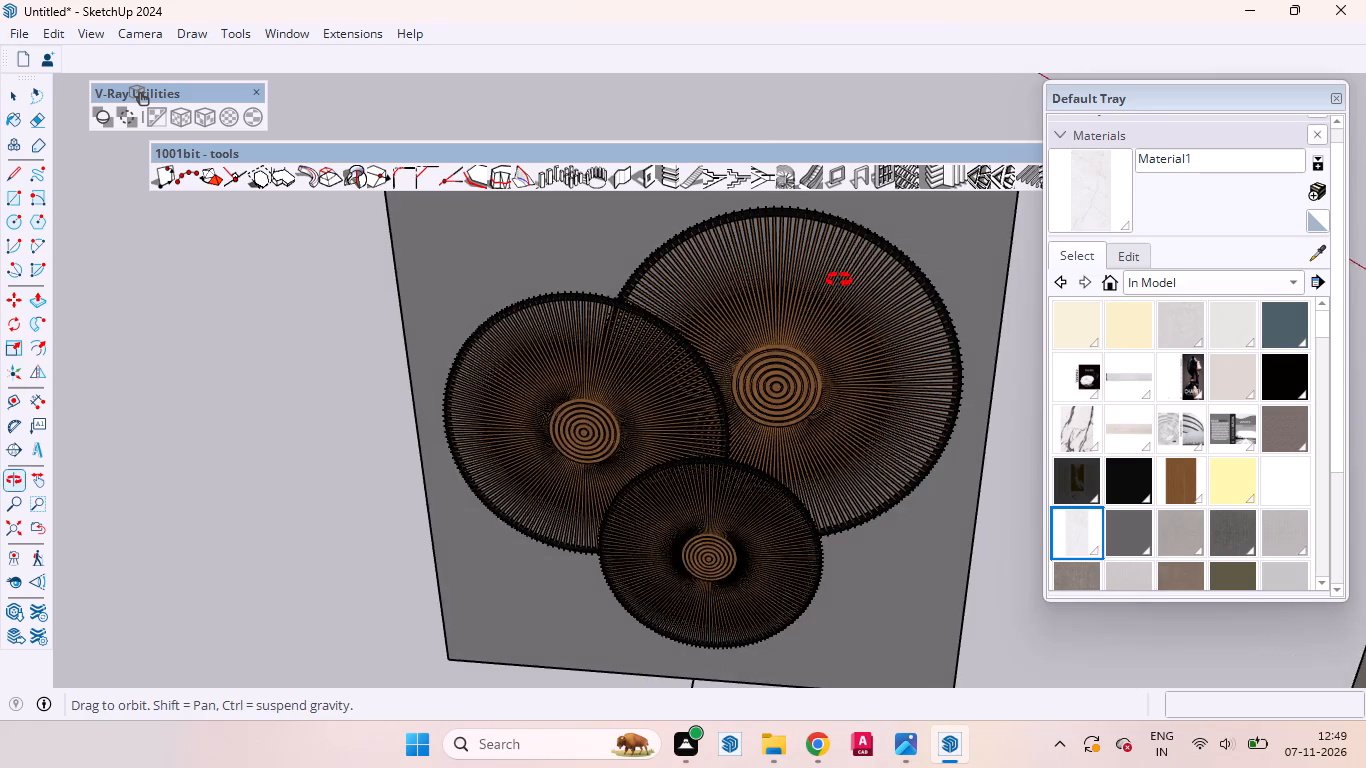
middle_click_drag(839, 280, 845, 274)
left_click(524, 245)
triple_click(523, 245)
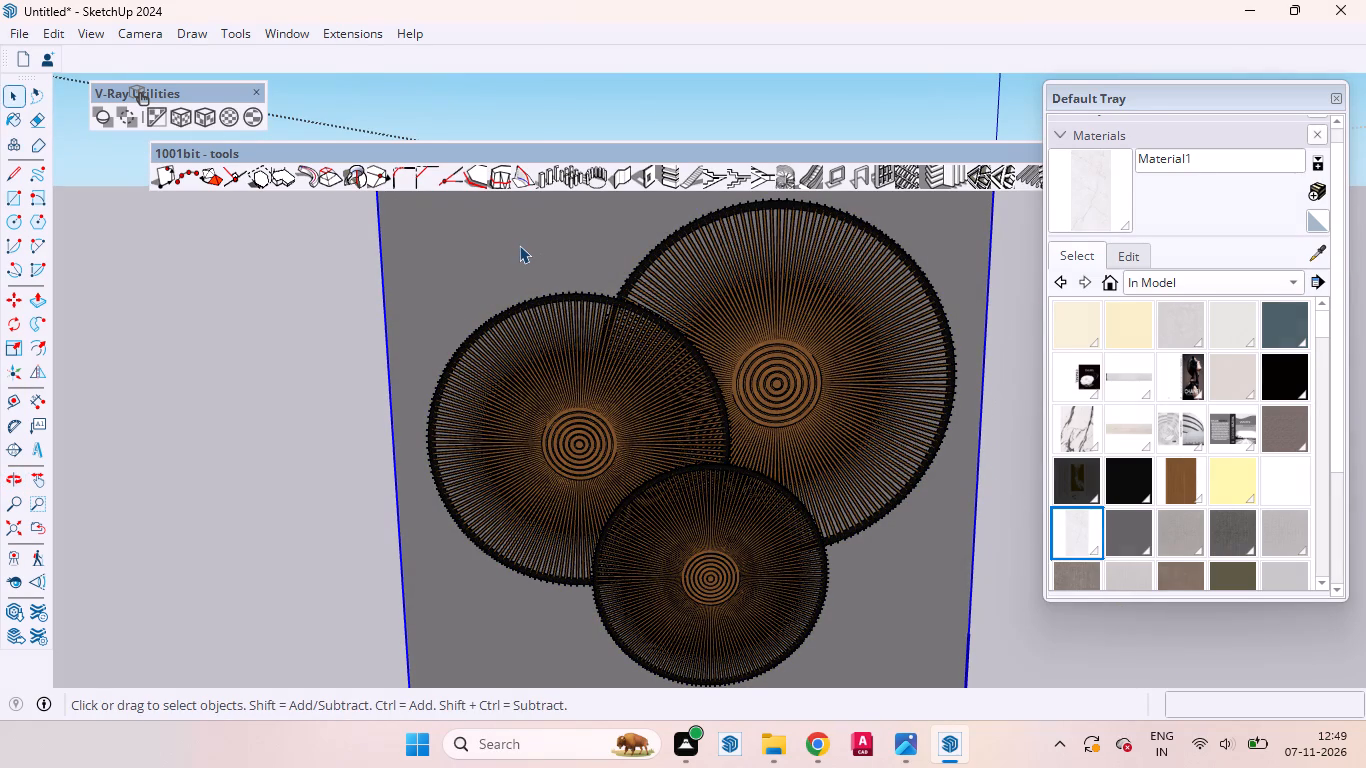
right_click(519, 245)
left_click(568, 43)
Delete the stray line below the discs inside the wall light component.
scroll(562, 276, "down", 7)
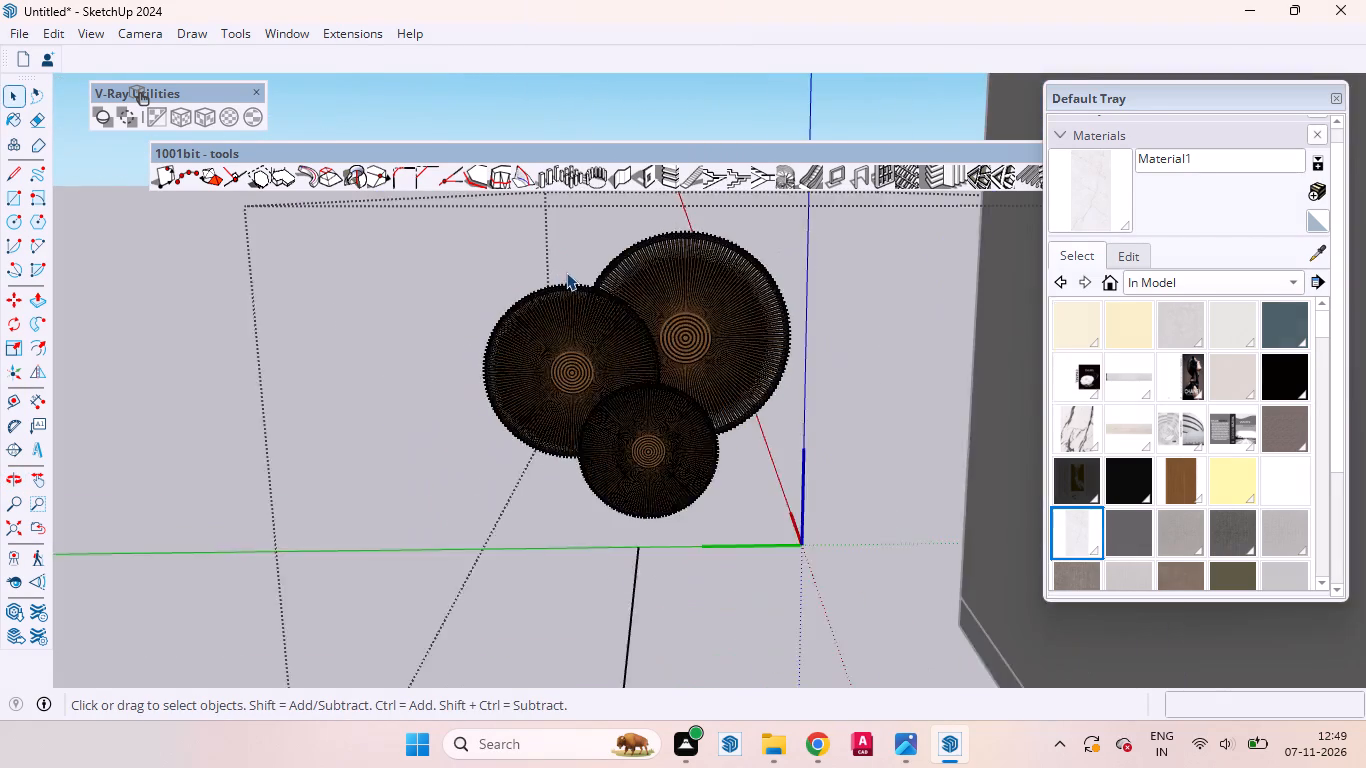
scroll(566, 272, "down", 2)
left_click(607, 493)
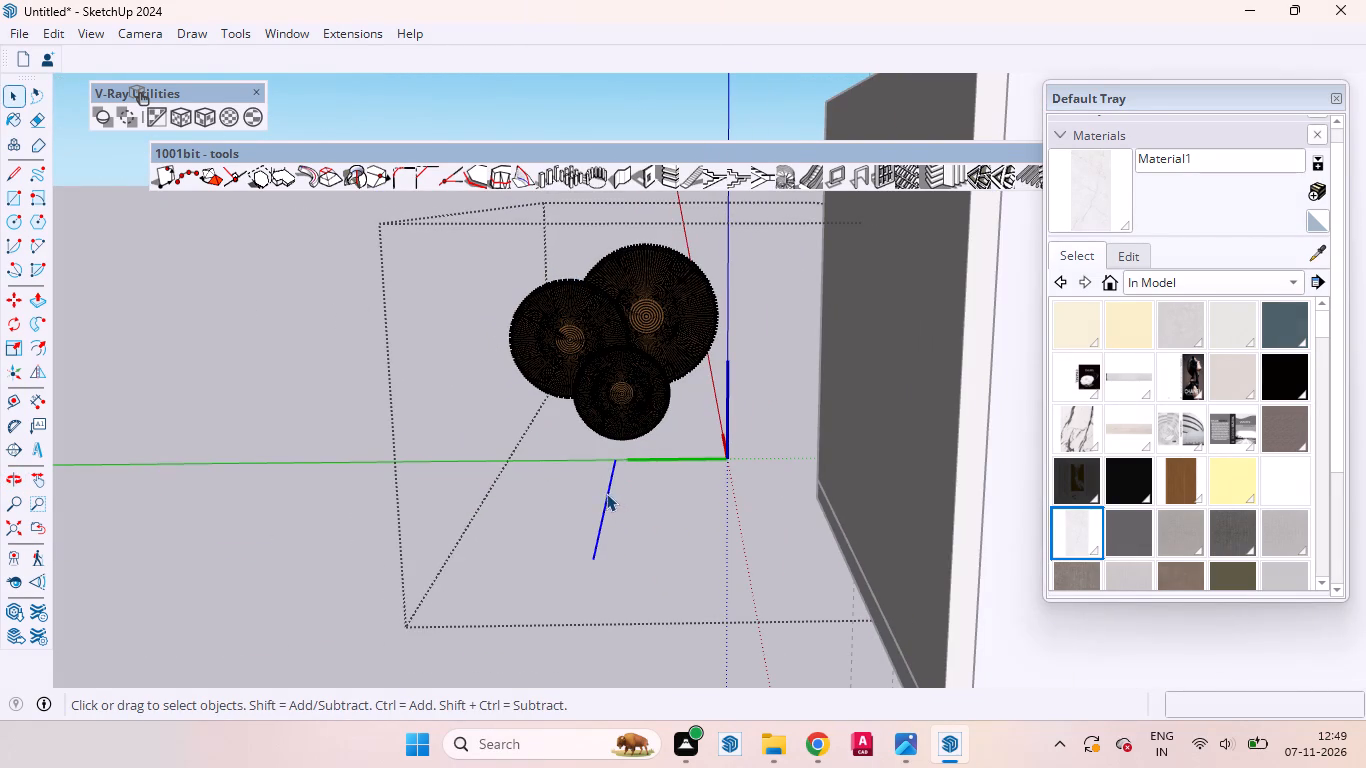
right_click(606, 493)
left_click(661, 177)
Select the group of three discs and rotate it 90 degrees about the vertical axis.
scroll(439, 259, "up", 9)
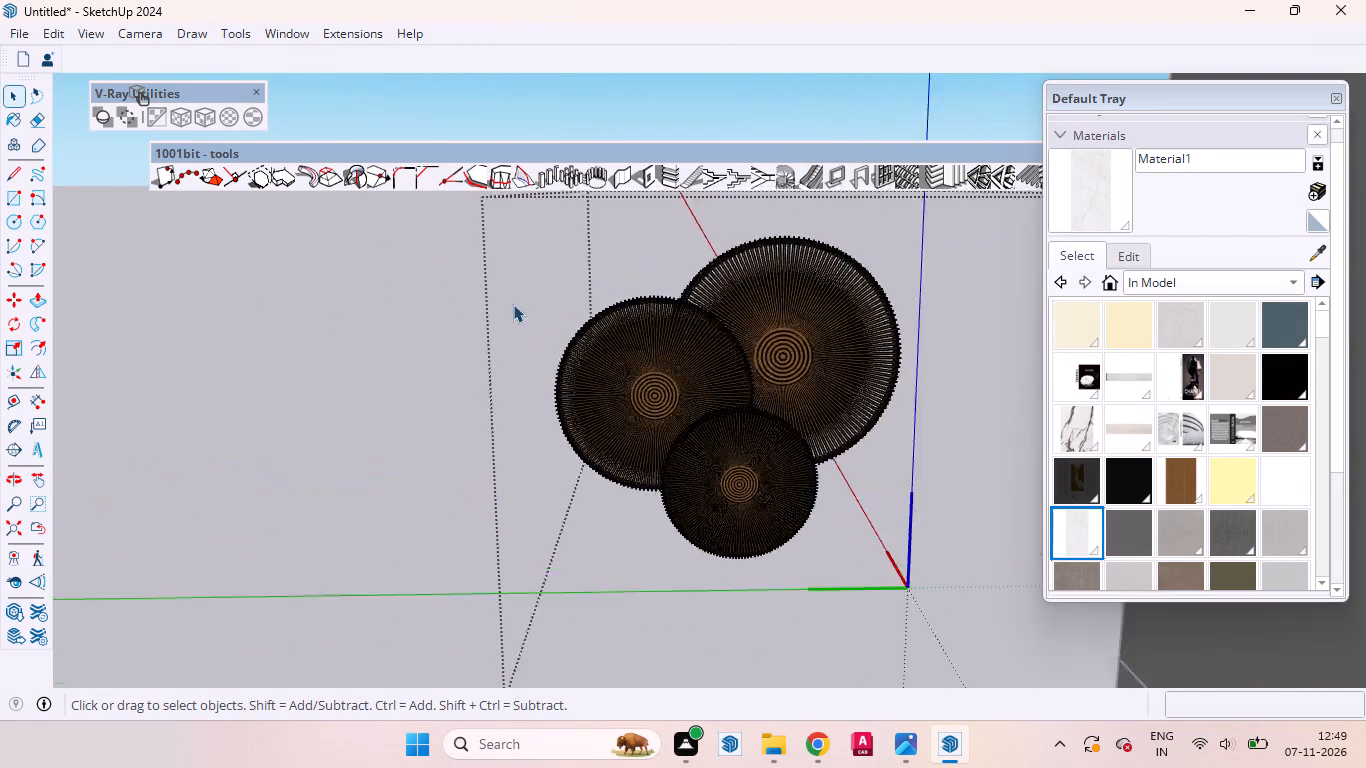
scroll(513, 304, "up", 20)
scroll(513, 304, "up", 7)
scroll(635, 273, "down", 6)
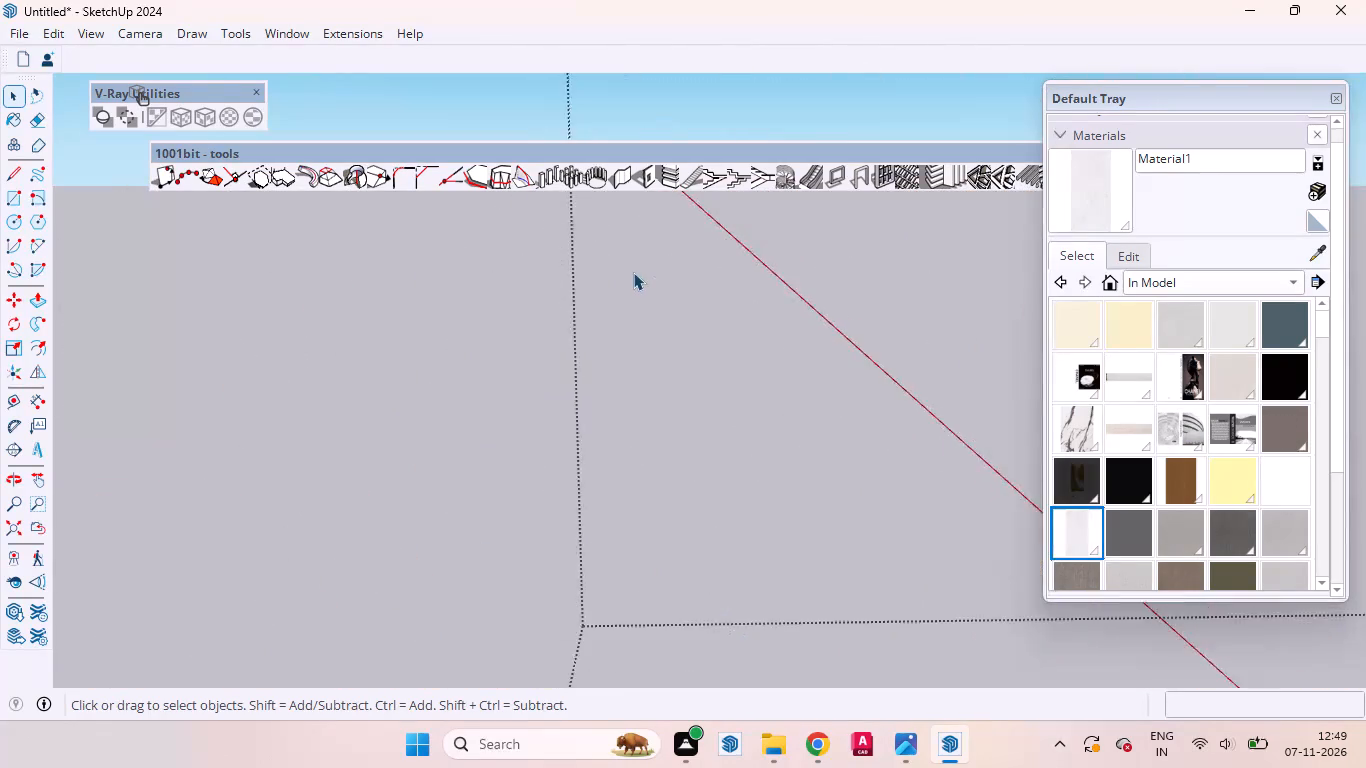
scroll(633, 272, "down", 6)
scroll(537, 272, "up", 1)
scroll(536, 272, "down", 20)
left_click(633, 379)
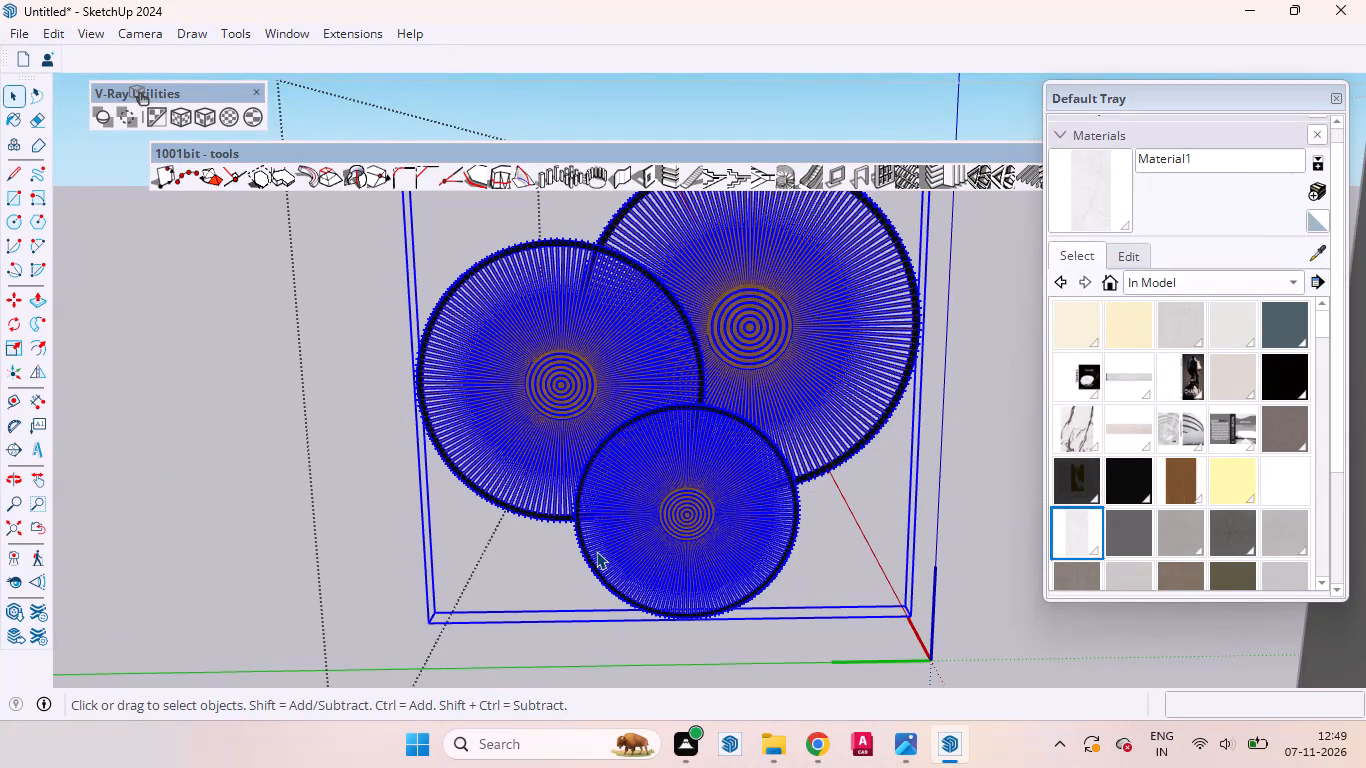
key("q")
scroll(525, 423, "down", 11)
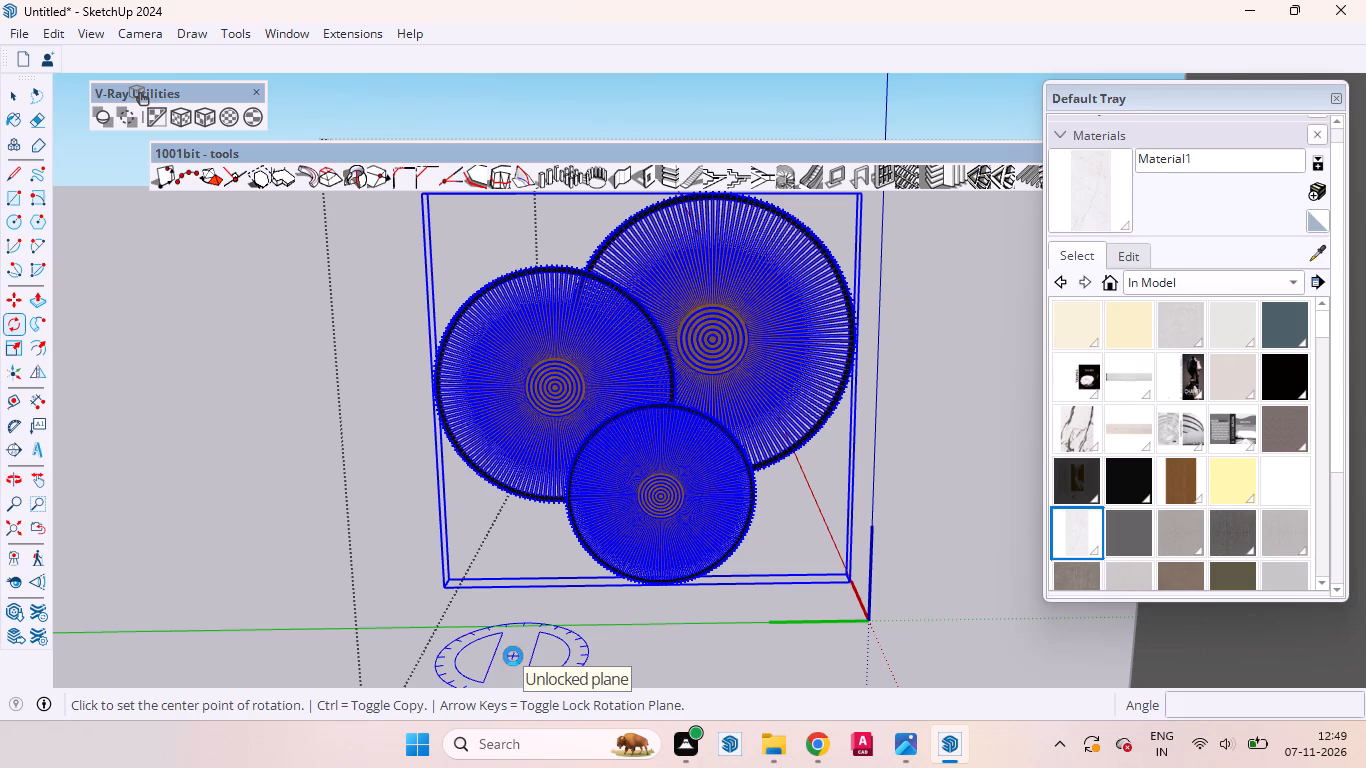
scroll(497, 569, "down", 4)
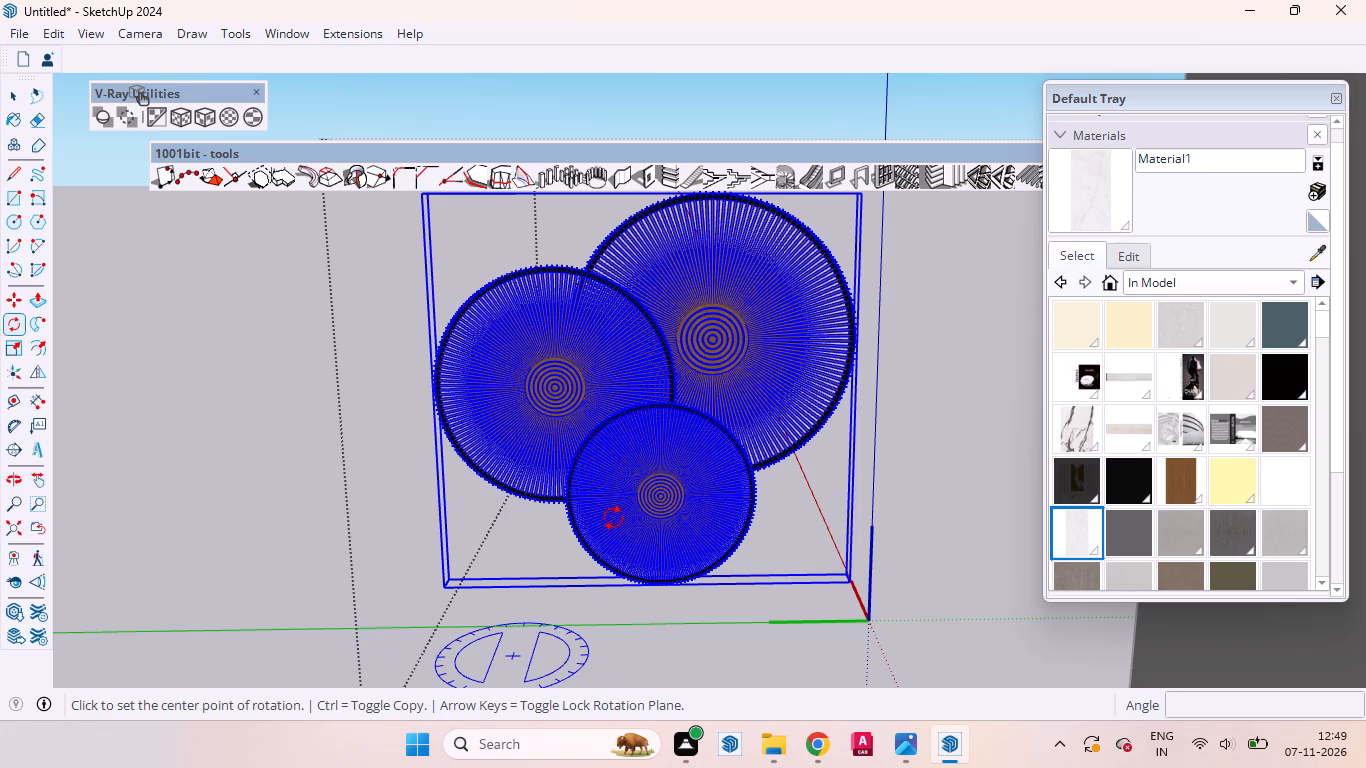
scroll(681, 464, "down", 4)
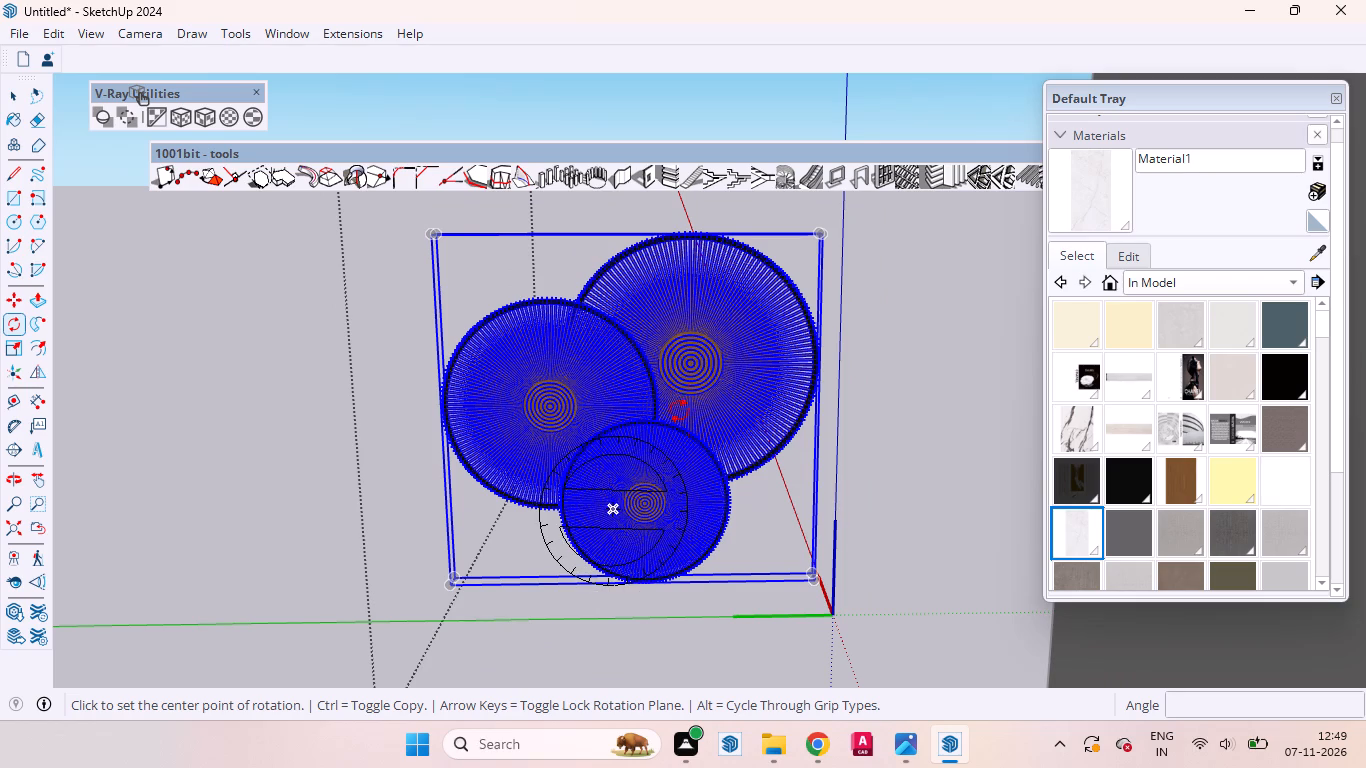
scroll(679, 411, "down", 2)
scroll(703, 334, "down", 6)
left_click(471, 621)
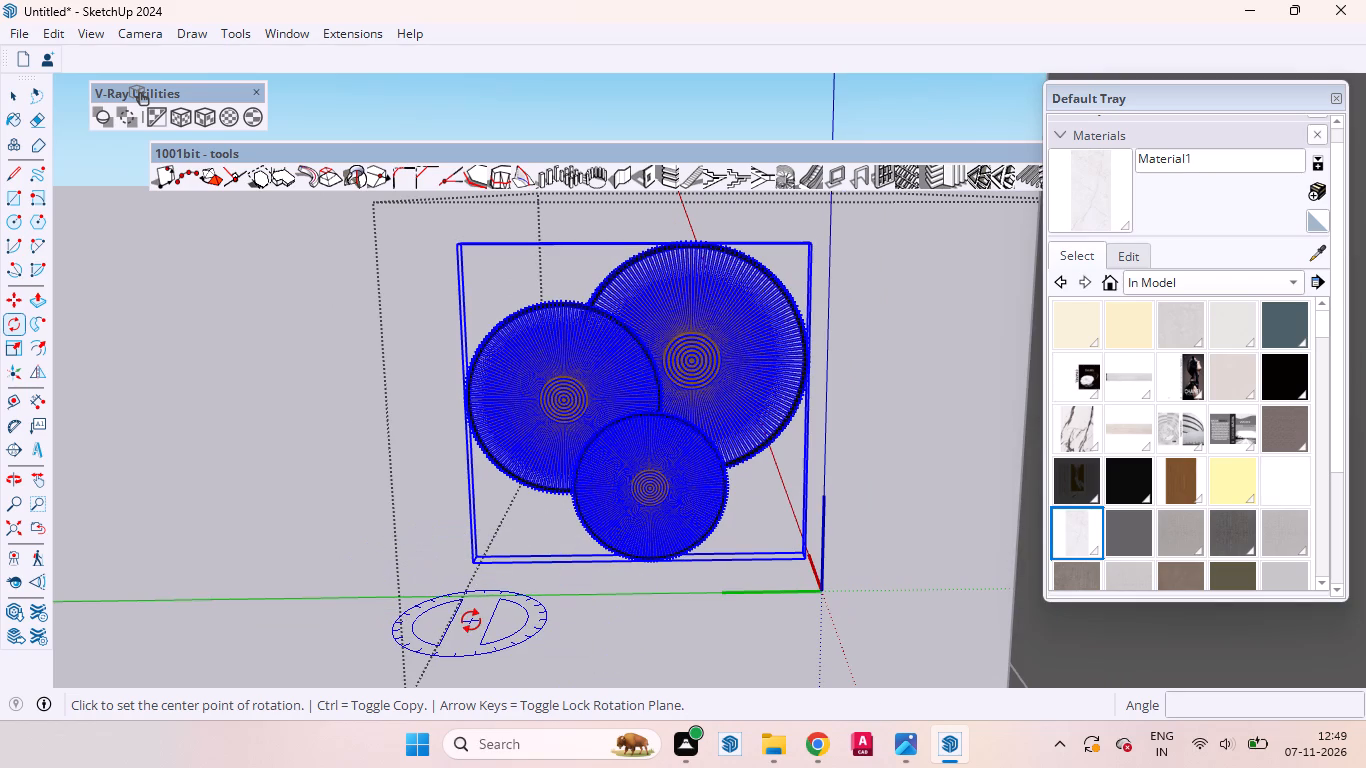
left_click(554, 623)
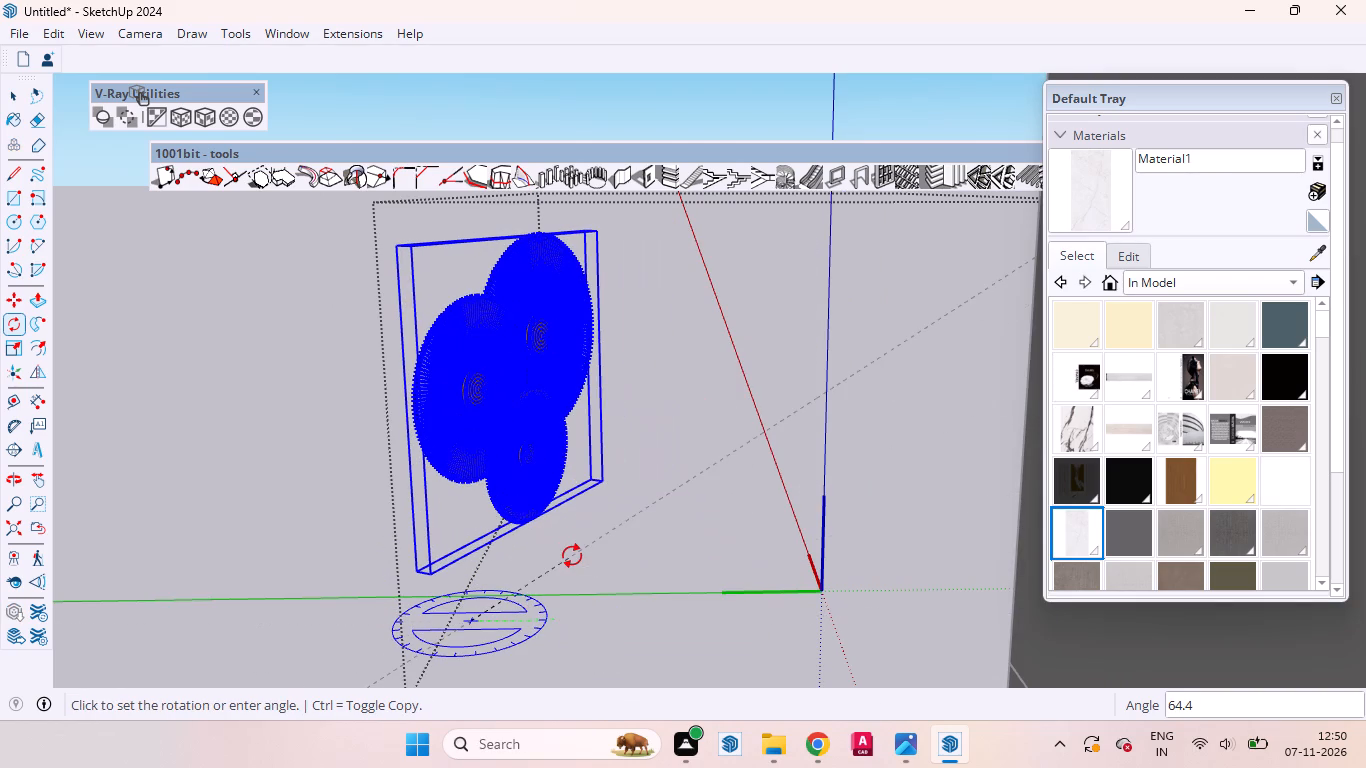
type("90")
key("Return")
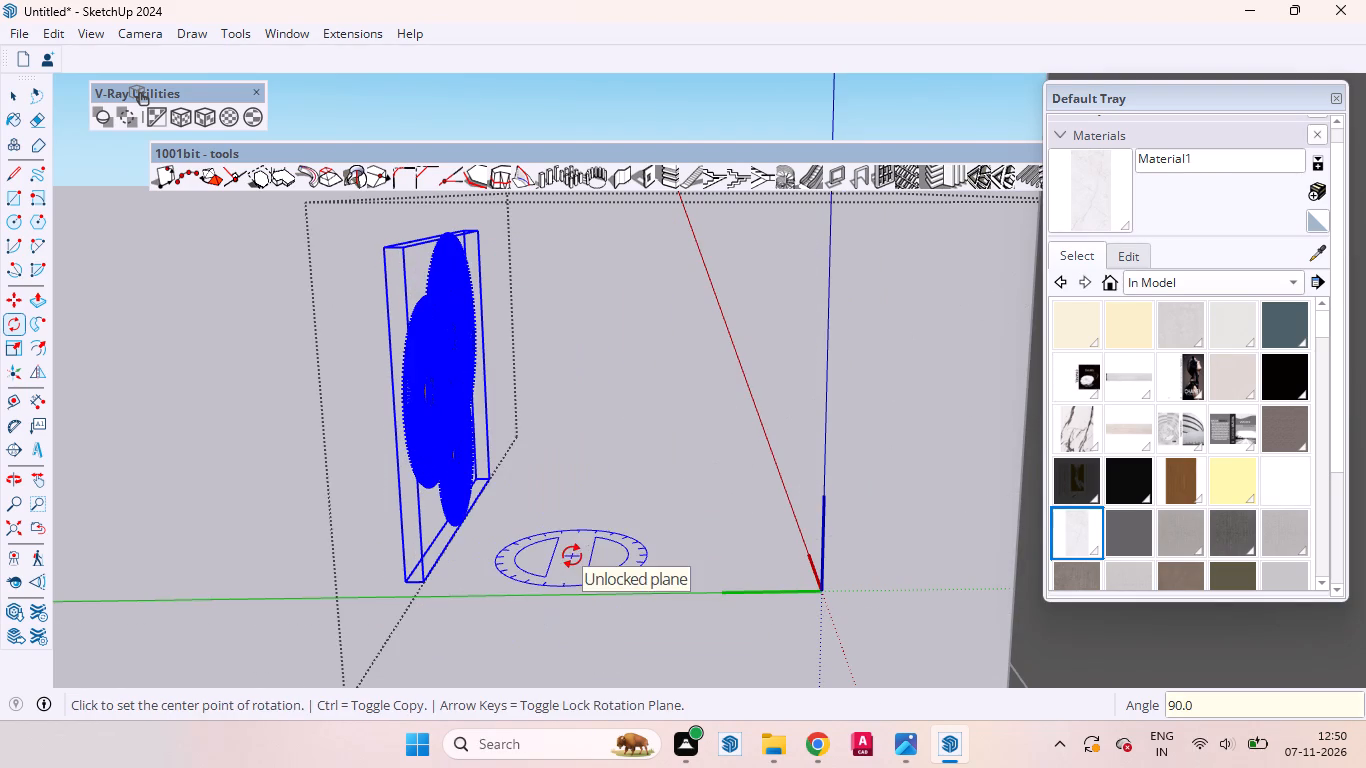
key("space")
Scale the group of three discs down uniformly to about 0.49 of its size.
scroll(477, 399, "down", 8)
middle_click_drag(481, 400, 213, 423)
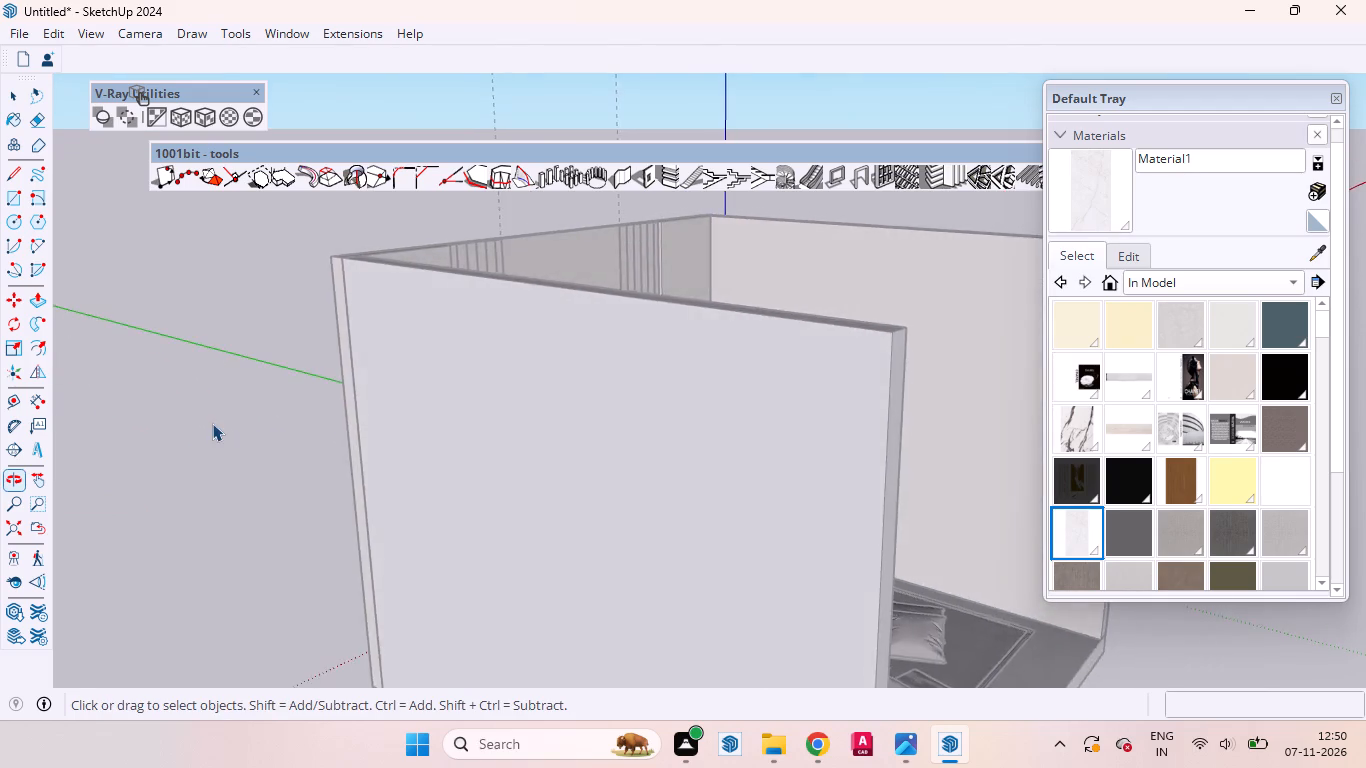
scroll(212, 427, "down", 10)
middle_click_drag(454, 374, 206, 344)
scroll(608, 303, "up", 5)
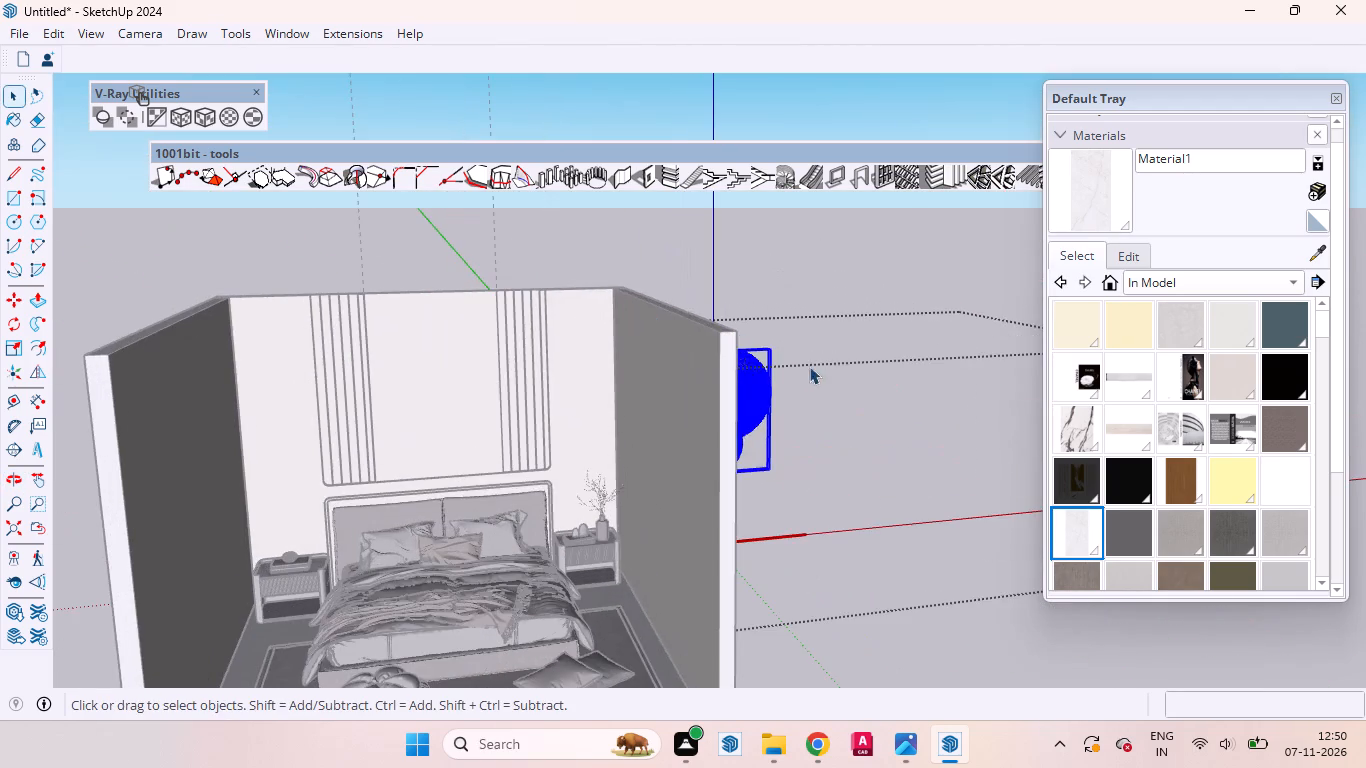
middle_click_drag(790, 396, 632, 386)
key("s")
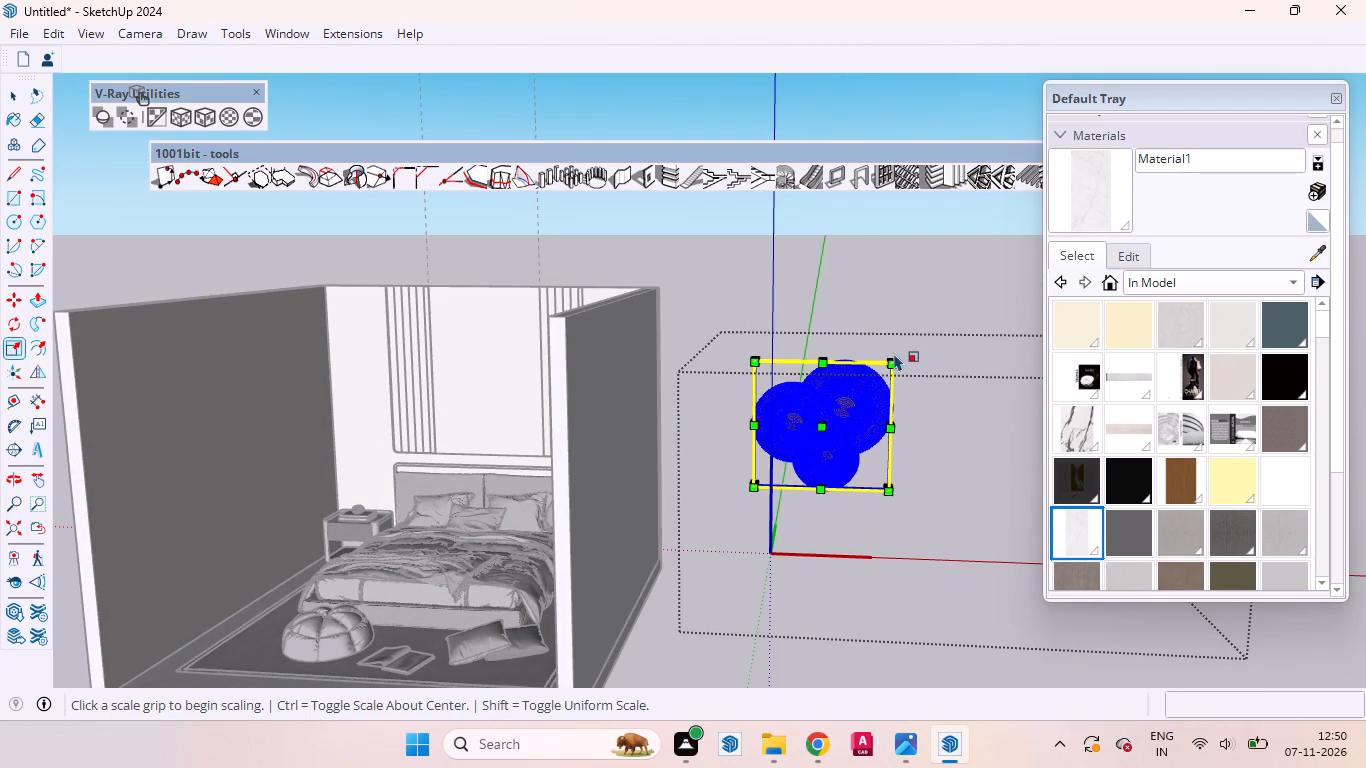
left_click_drag(892, 357, 832, 415)
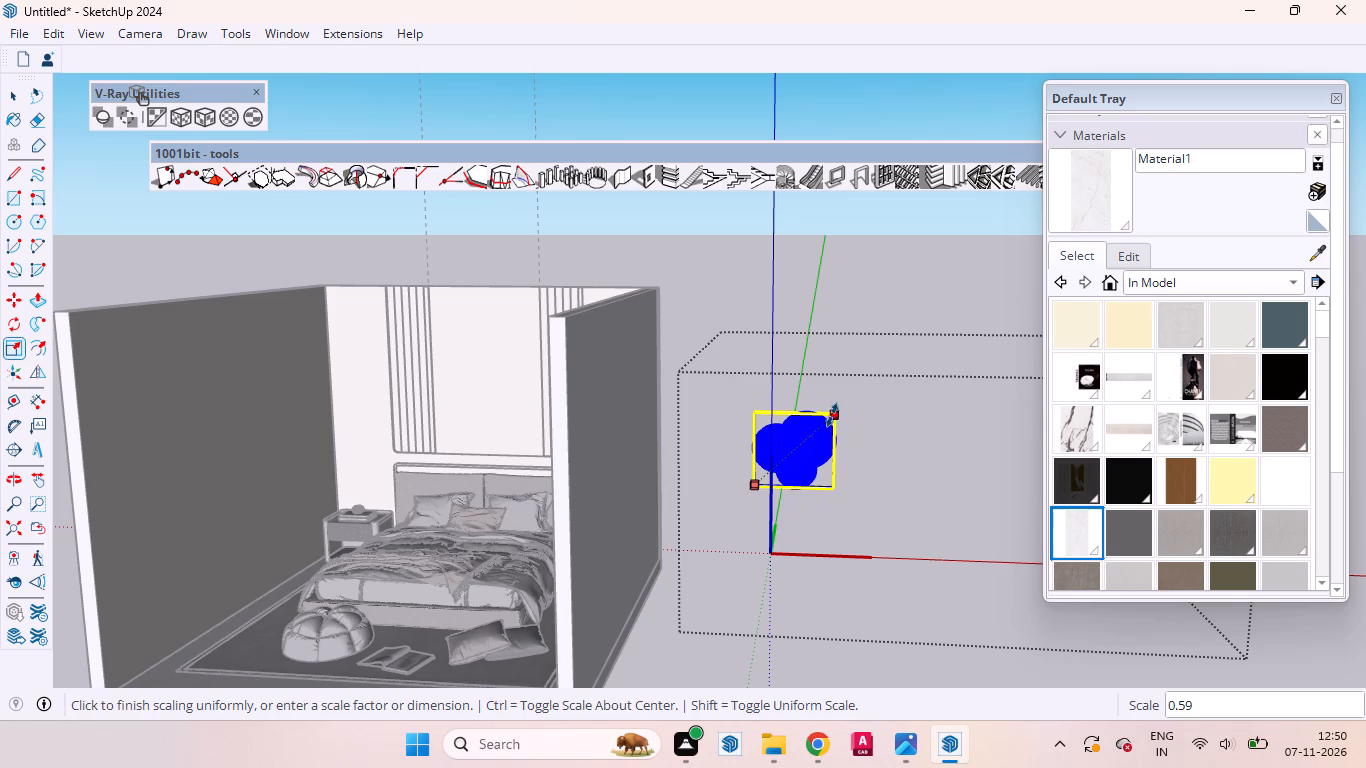
left_click_drag(832, 415, 822, 429)
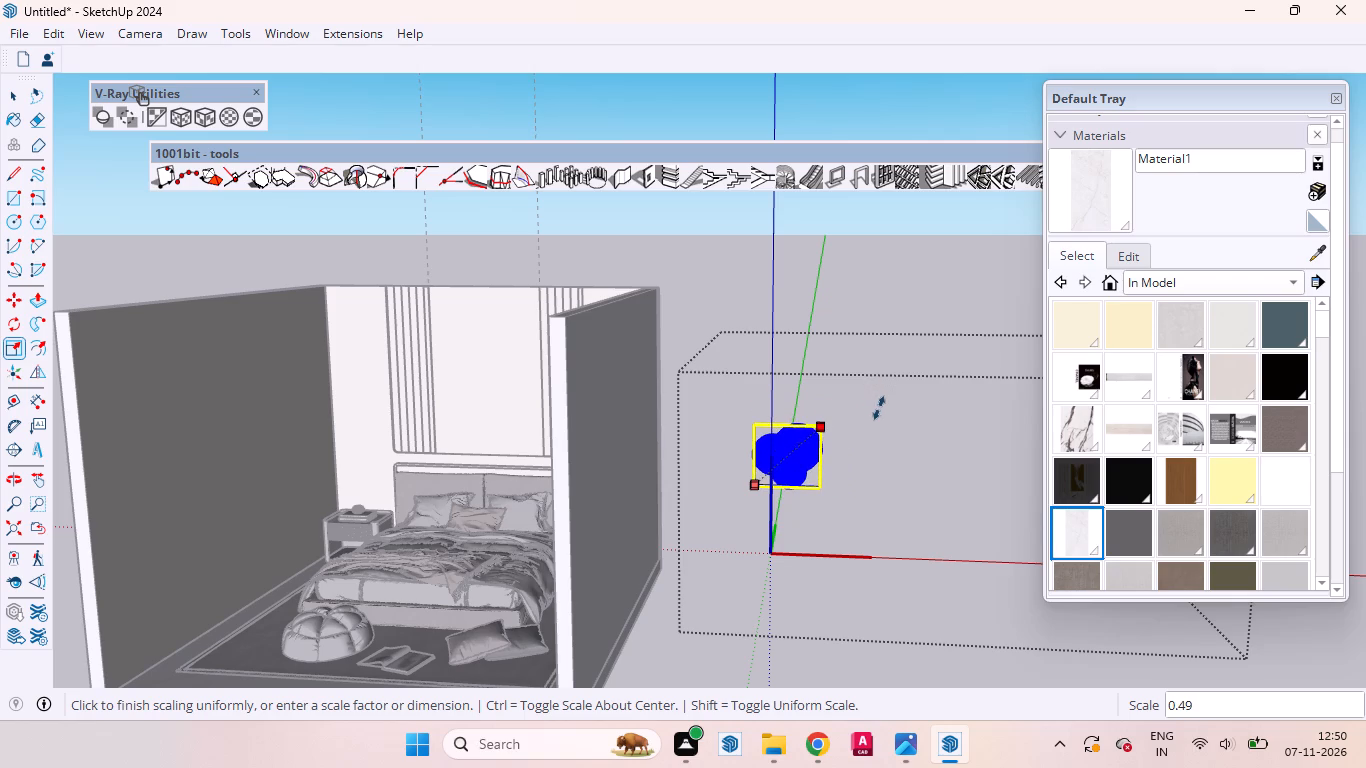
key("space")
left_click(879, 438)
Move the three-disc group about 14' 6 3/8" onto the bedroom's back wall, above the bed between the vertical slats, and close the component.
scroll(826, 474, "up", 20)
scroll(826, 474, "up", 1)
scroll(794, 475, "down", 1)
scroll(794, 476, "up", 7)
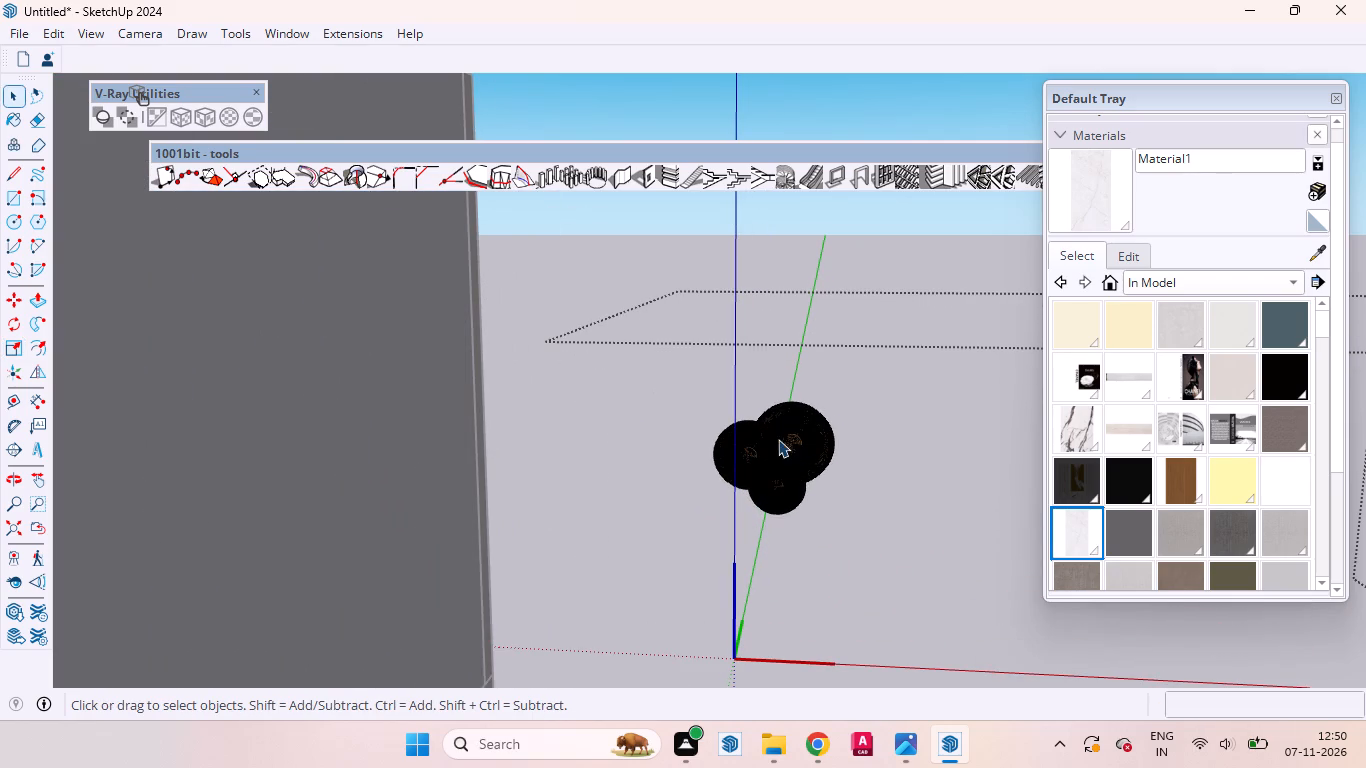
scroll(778, 439, "up", 3)
left_click(809, 453)
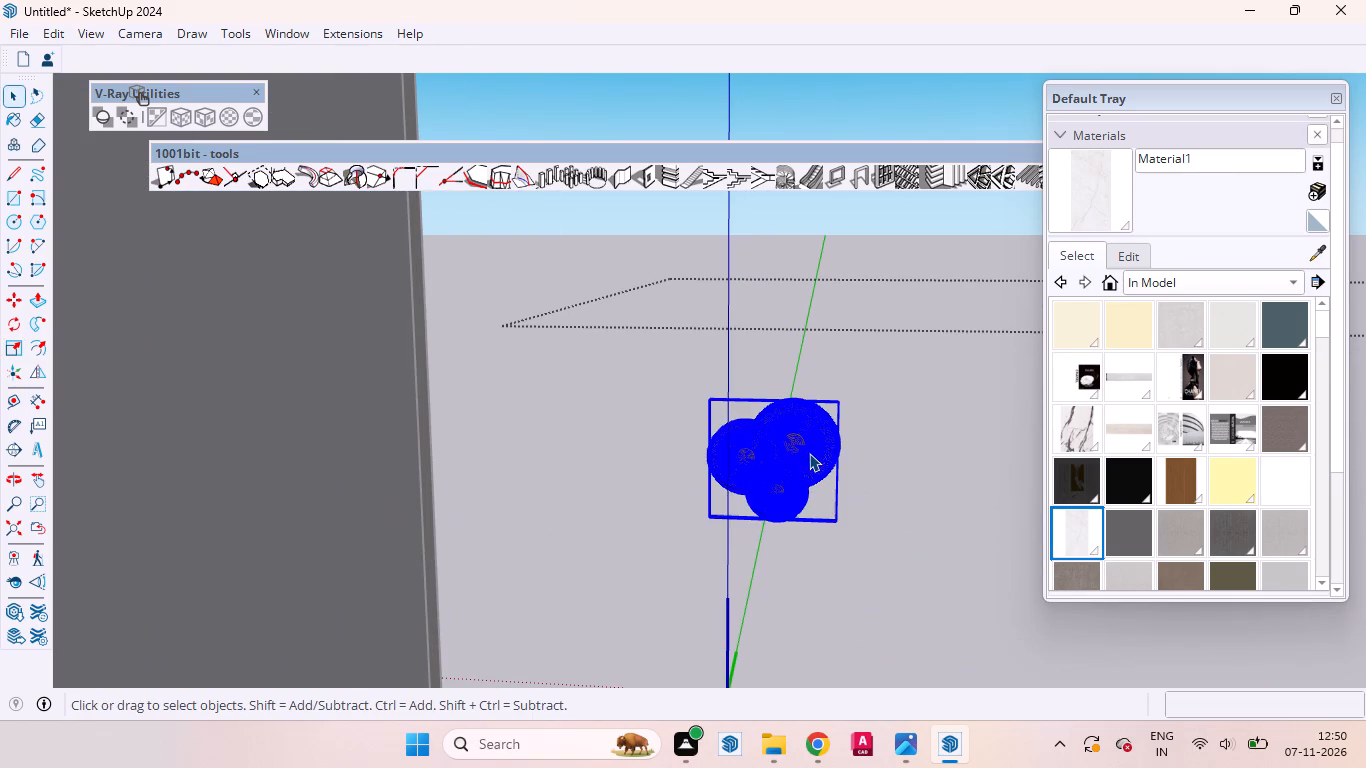
key("m")
scroll(840, 396, "up", 5)
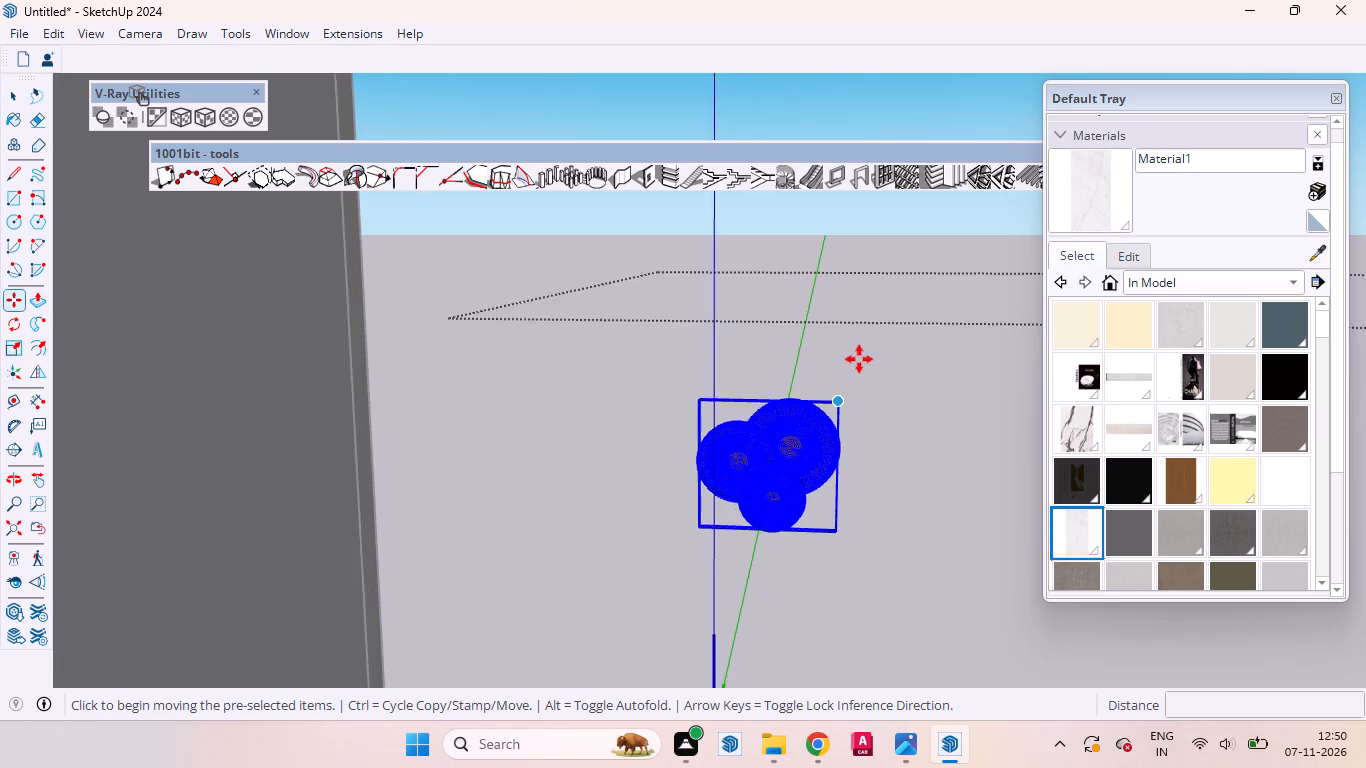
scroll(859, 359, "up", 7)
middle_click_drag(853, 519, 480, 545)
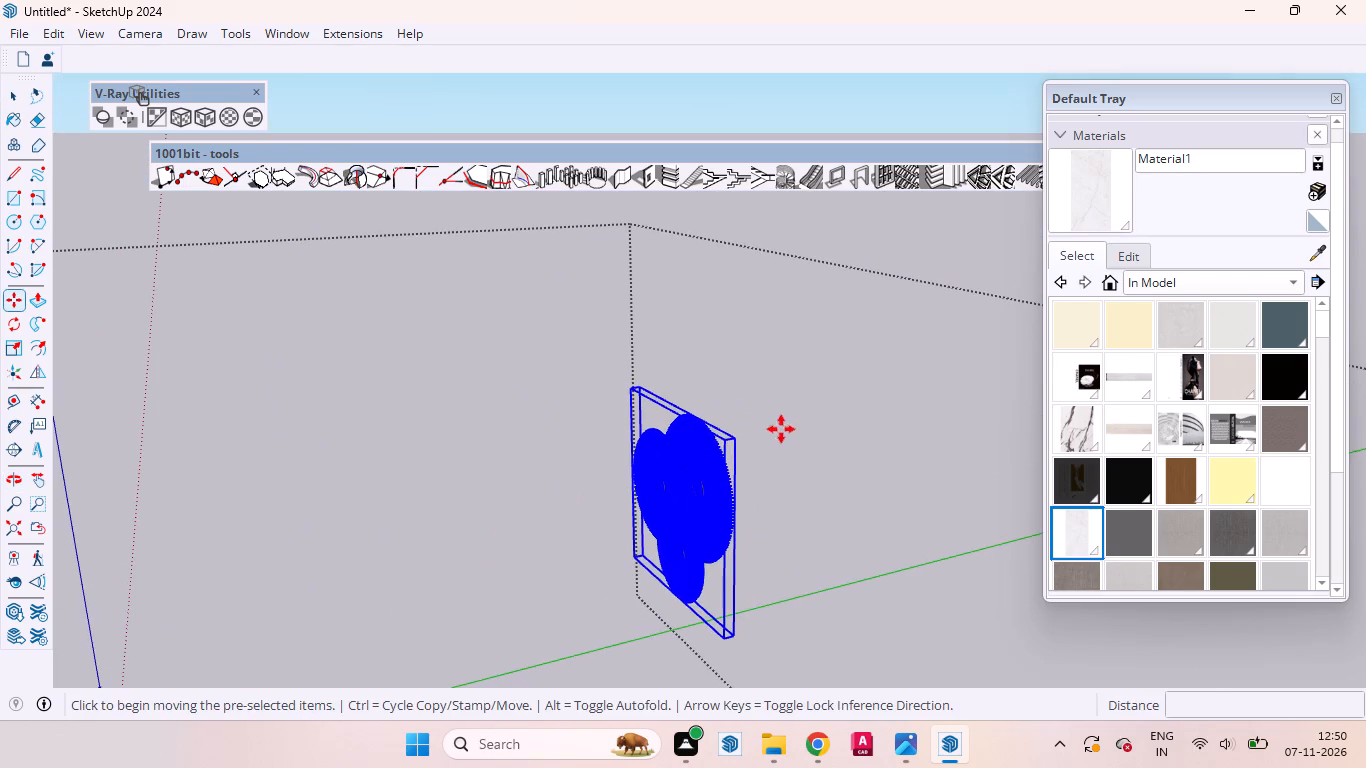
scroll(765, 423, "up", 13)
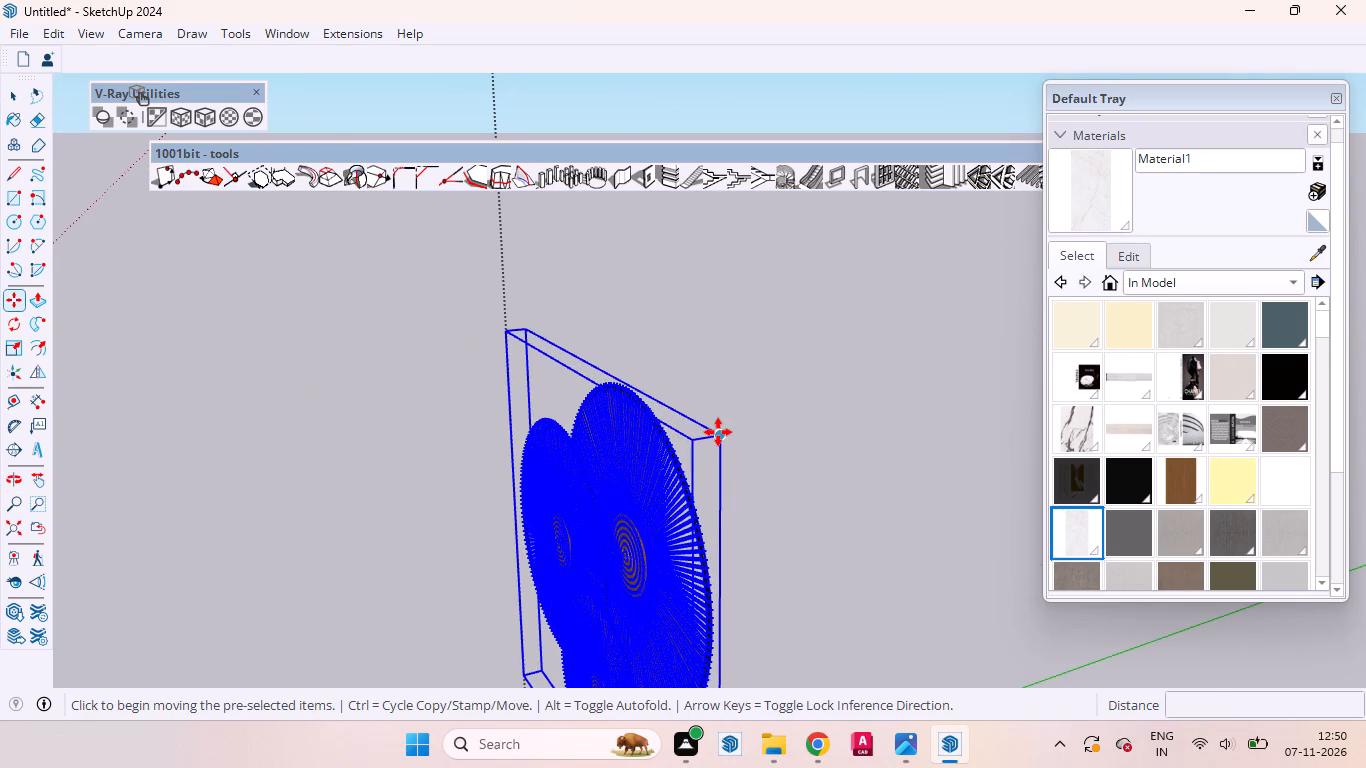
left_click(722, 436)
scroll(809, 475, "down", 7)
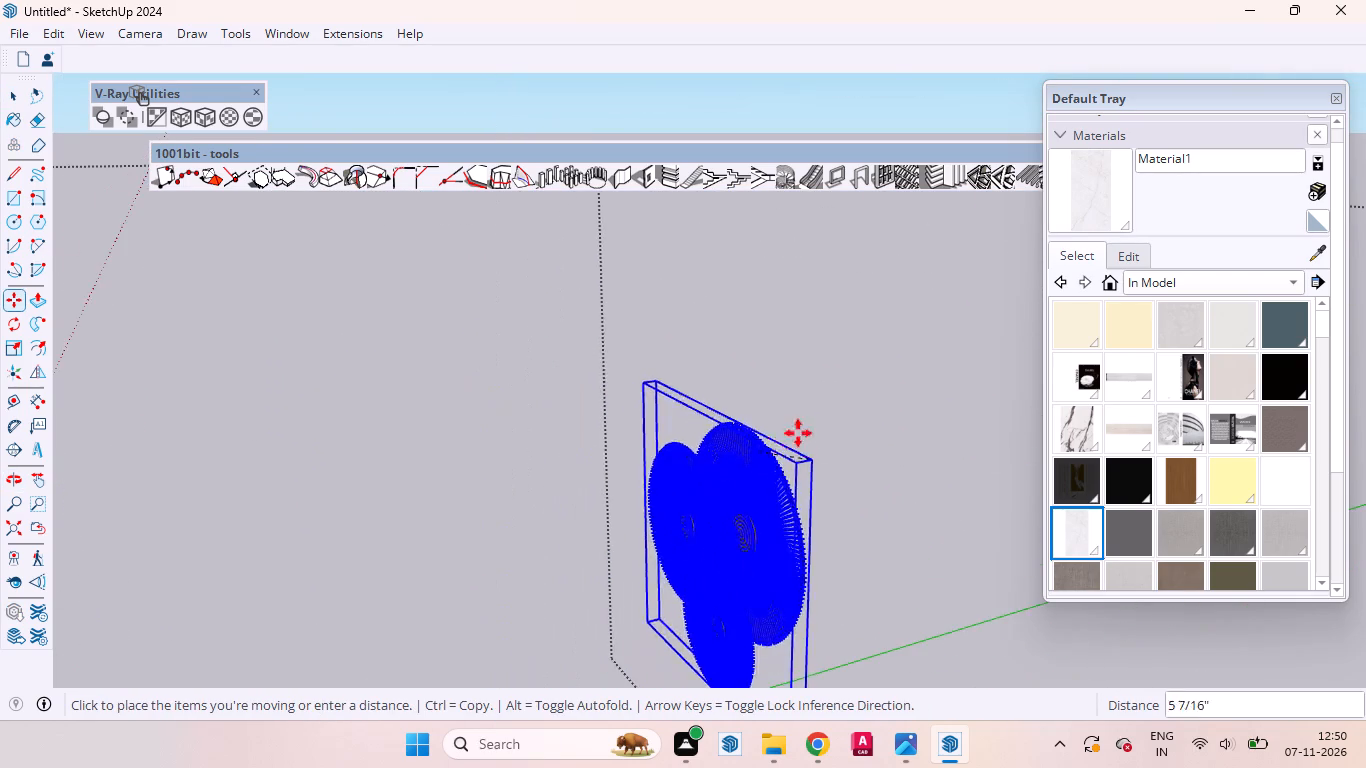
scroll(798, 433, "down", 11)
scroll(781, 473, "up", 2)
scroll(783, 476, "down", 15)
scroll(804, 486, "up", 2)
scroll(804, 486, "down", 11)
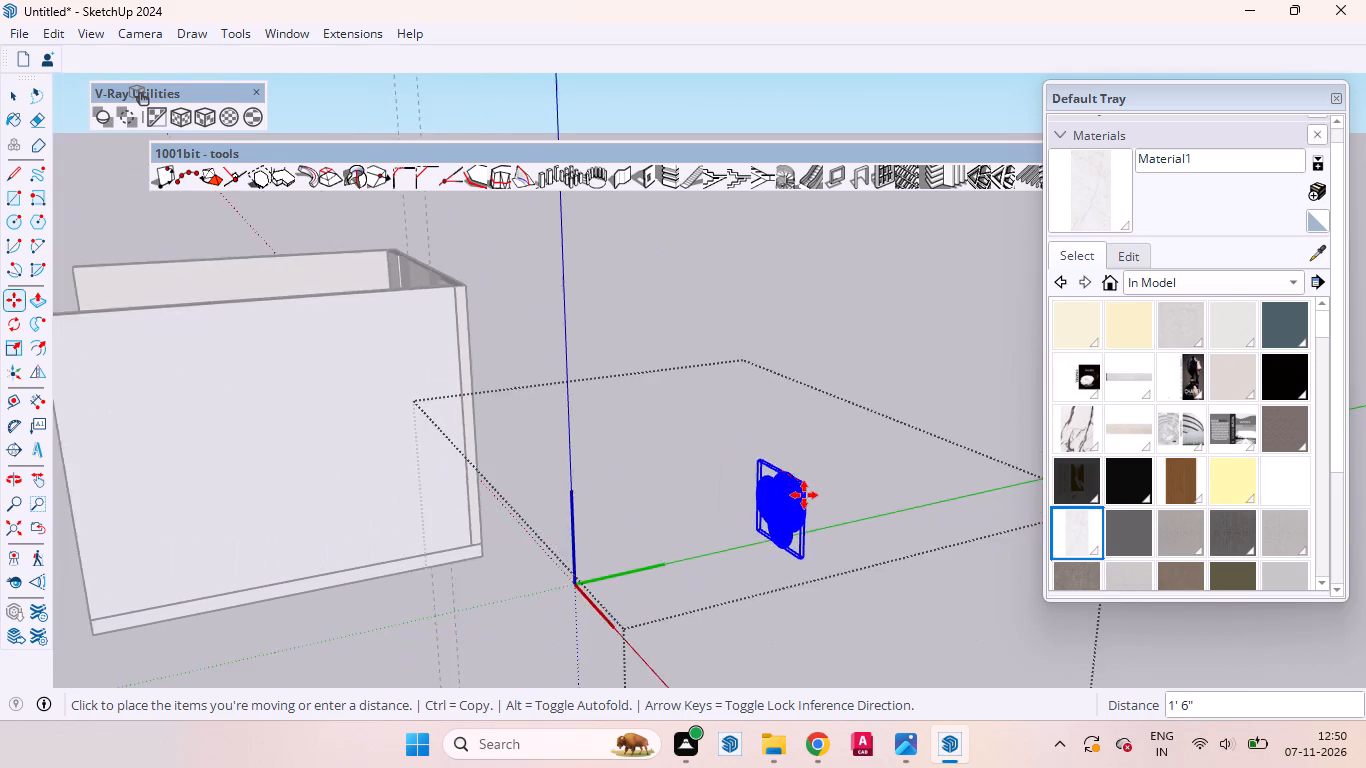
scroll(479, 313, "up", 6)
middle_click_drag(461, 372, 877, 377)
scroll(826, 431, "up", 4)
scroll(790, 419, "down", 1)
scroll(782, 411, "up", 2)
scroll(706, 396, "down", 8)
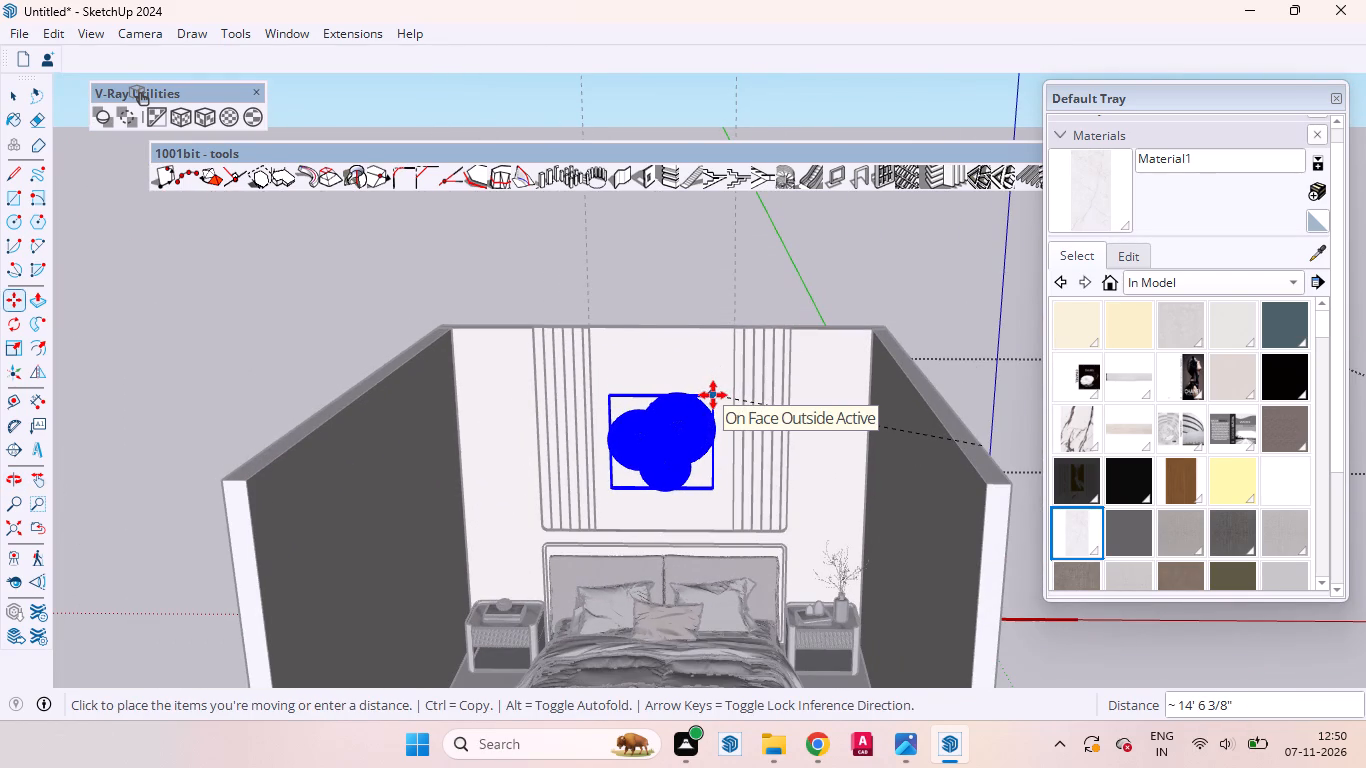
left_click(713, 395)
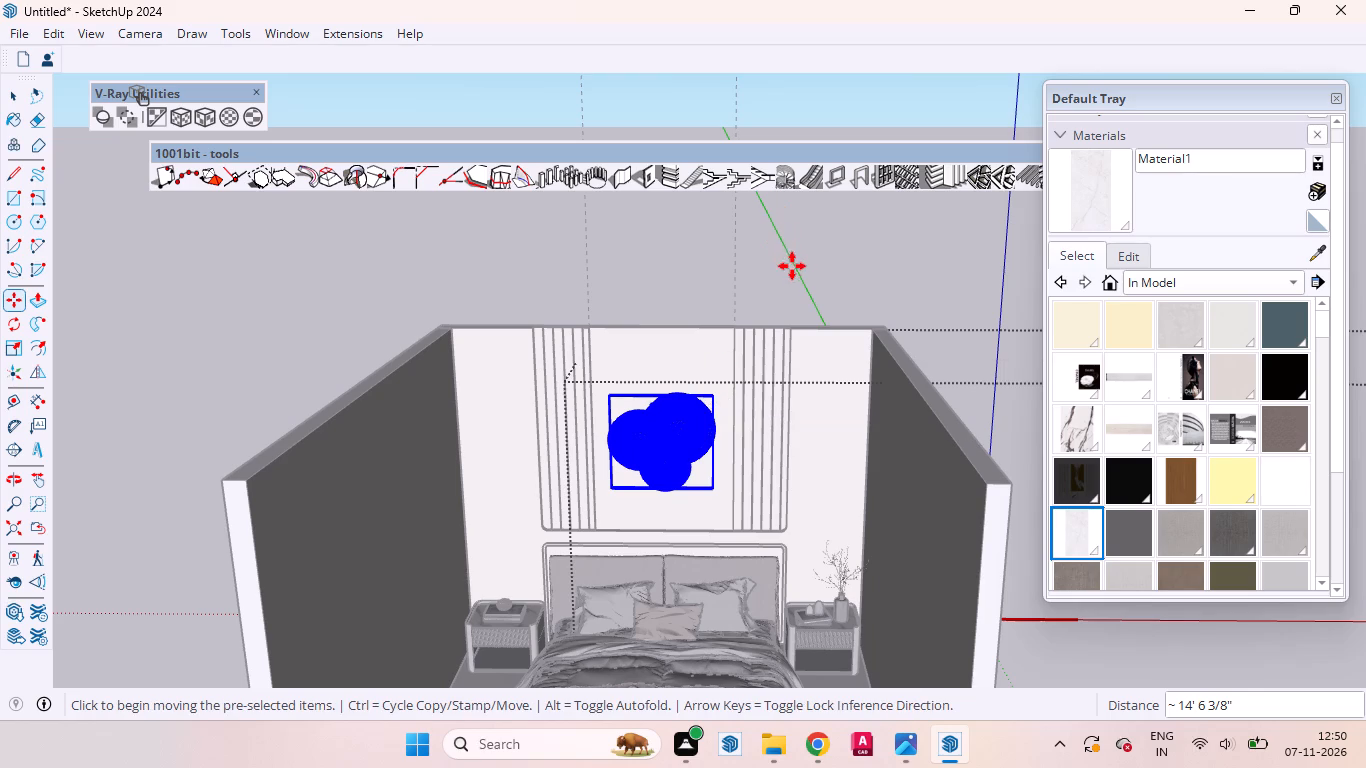
key("space")
left_click(855, 251)
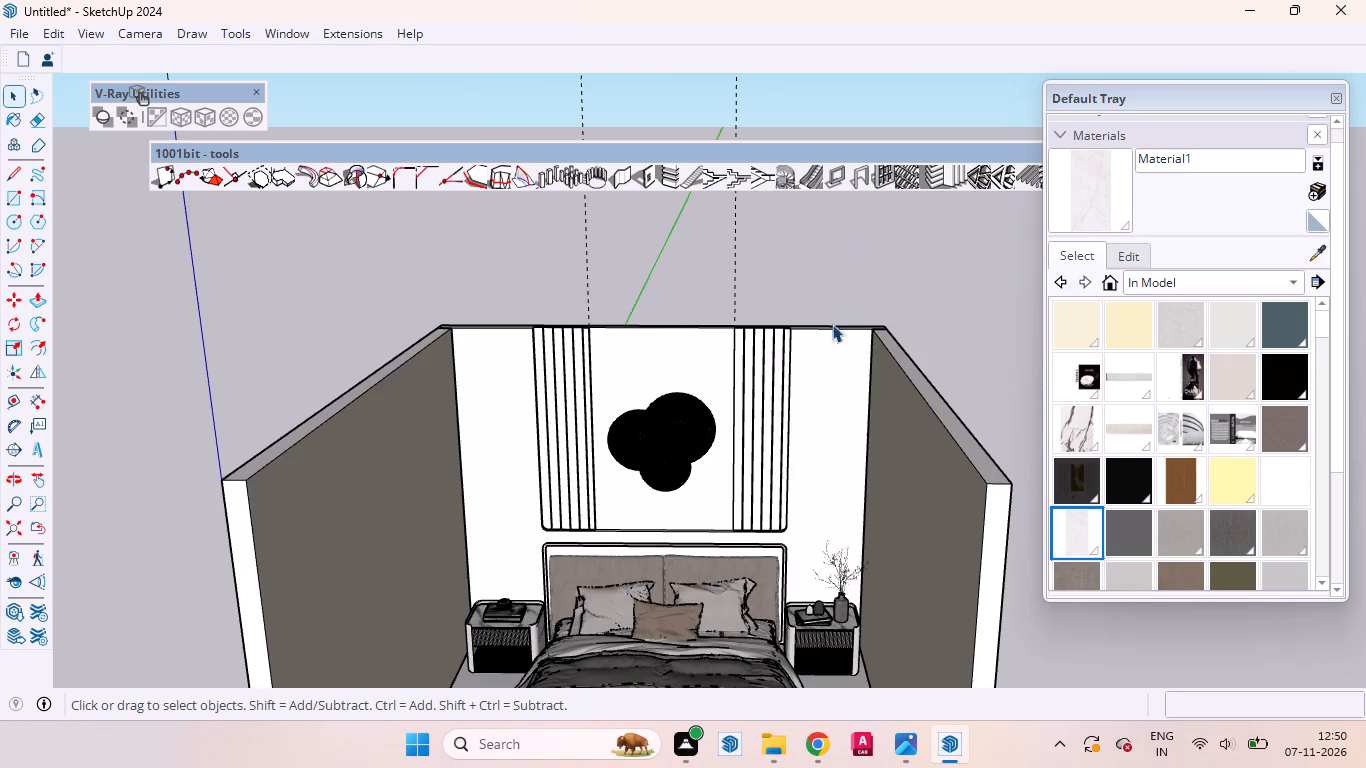
Open the wall light component on the back wall for editing and select its three-disc group.
scroll(674, 456, "up", 6)
scroll(648, 471, "down", 1)
scroll(648, 471, "up", 14)
scroll(640, 417, "down", 2)
scroll(640, 417, "up", 11)
scroll(598, 406, "down", 1)
scroll(599, 406, "up", 6)
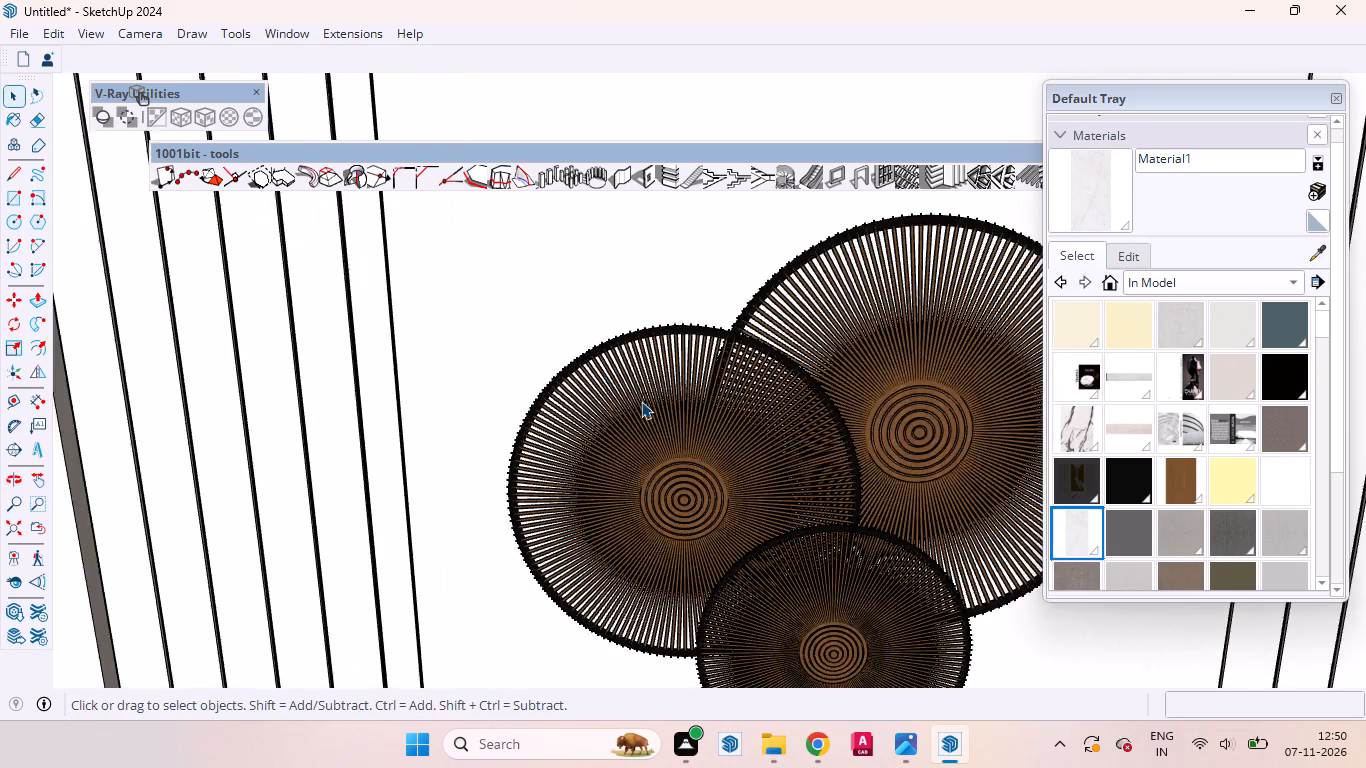
scroll(641, 401, "up", 10)
middle_click_drag(645, 370, 571, 279)
scroll(589, 289, "up", 1)
scroll(628, 311, "down", 14)
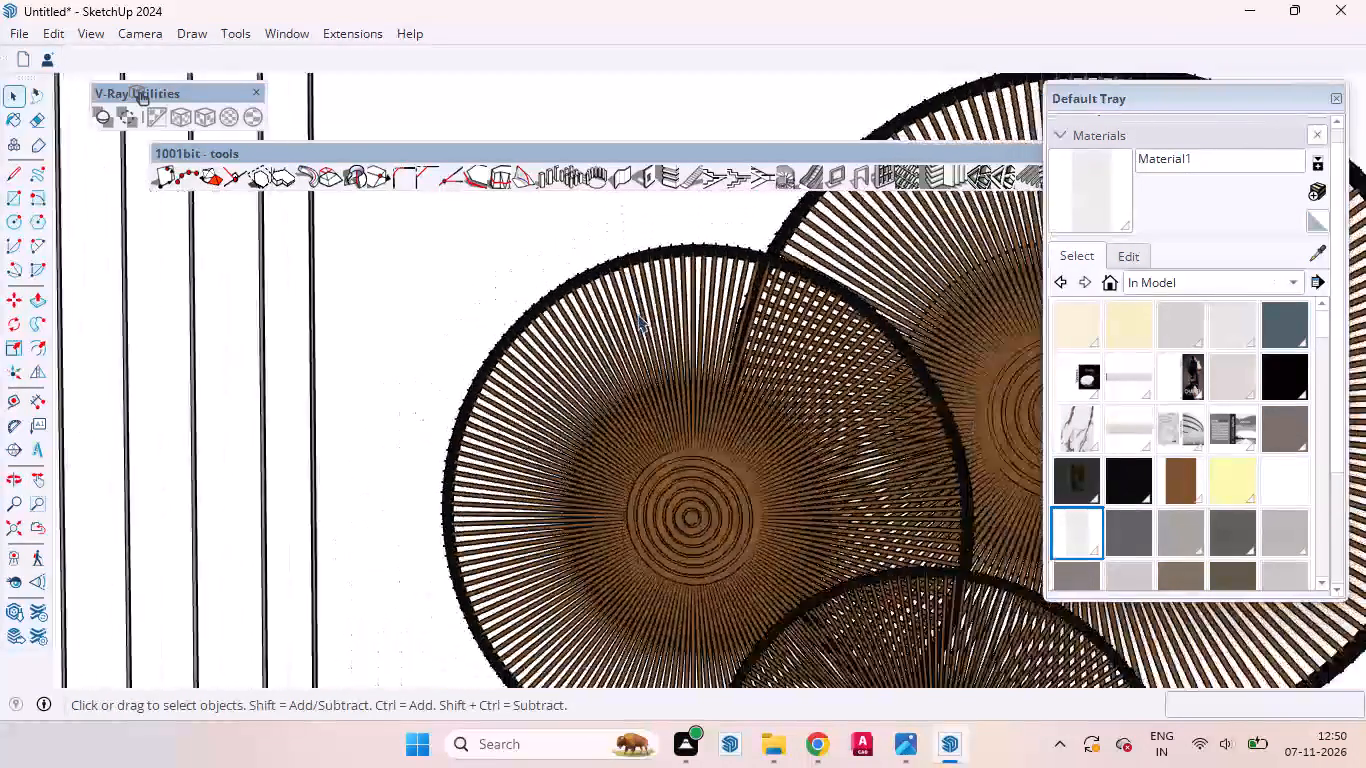
scroll(637, 314, "down", 12)
left_click(671, 376)
left_click(667, 314)
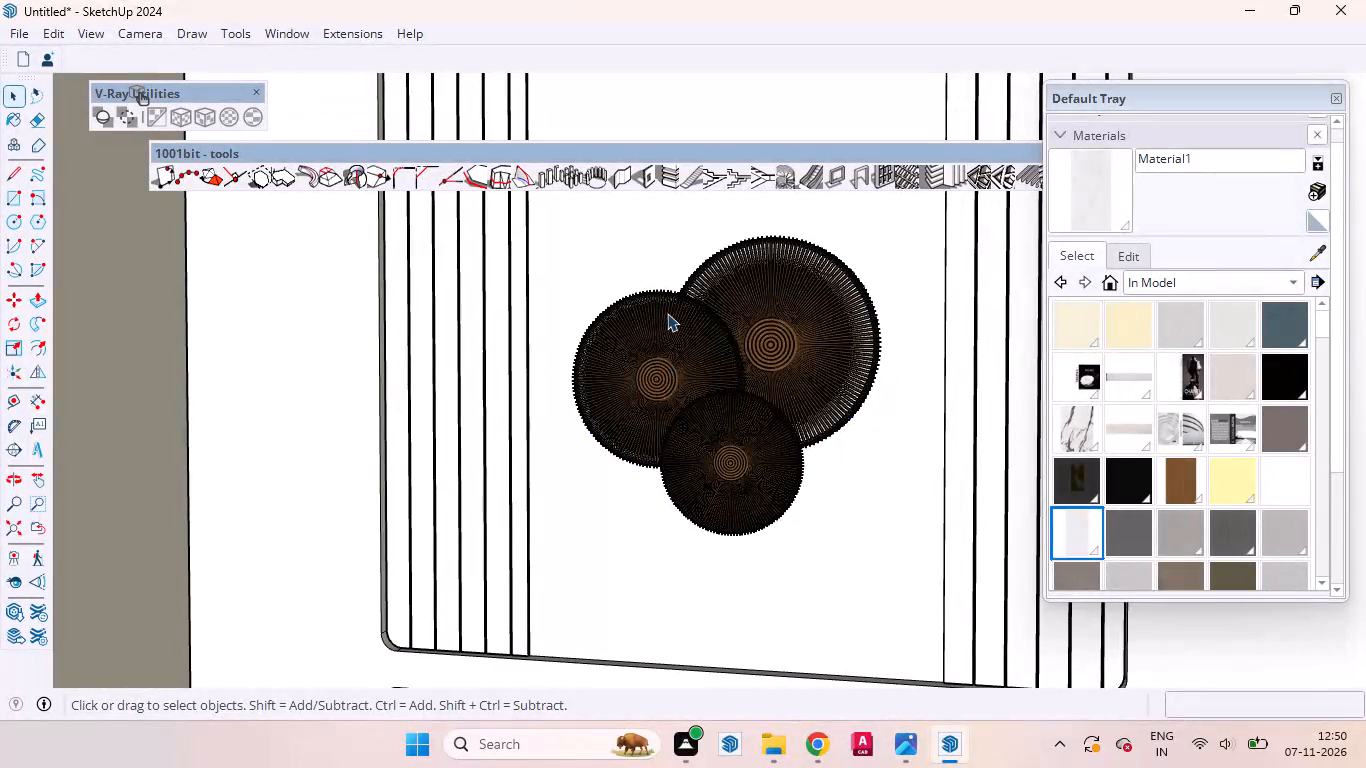
double_click(667, 313)
left_click(668, 344)
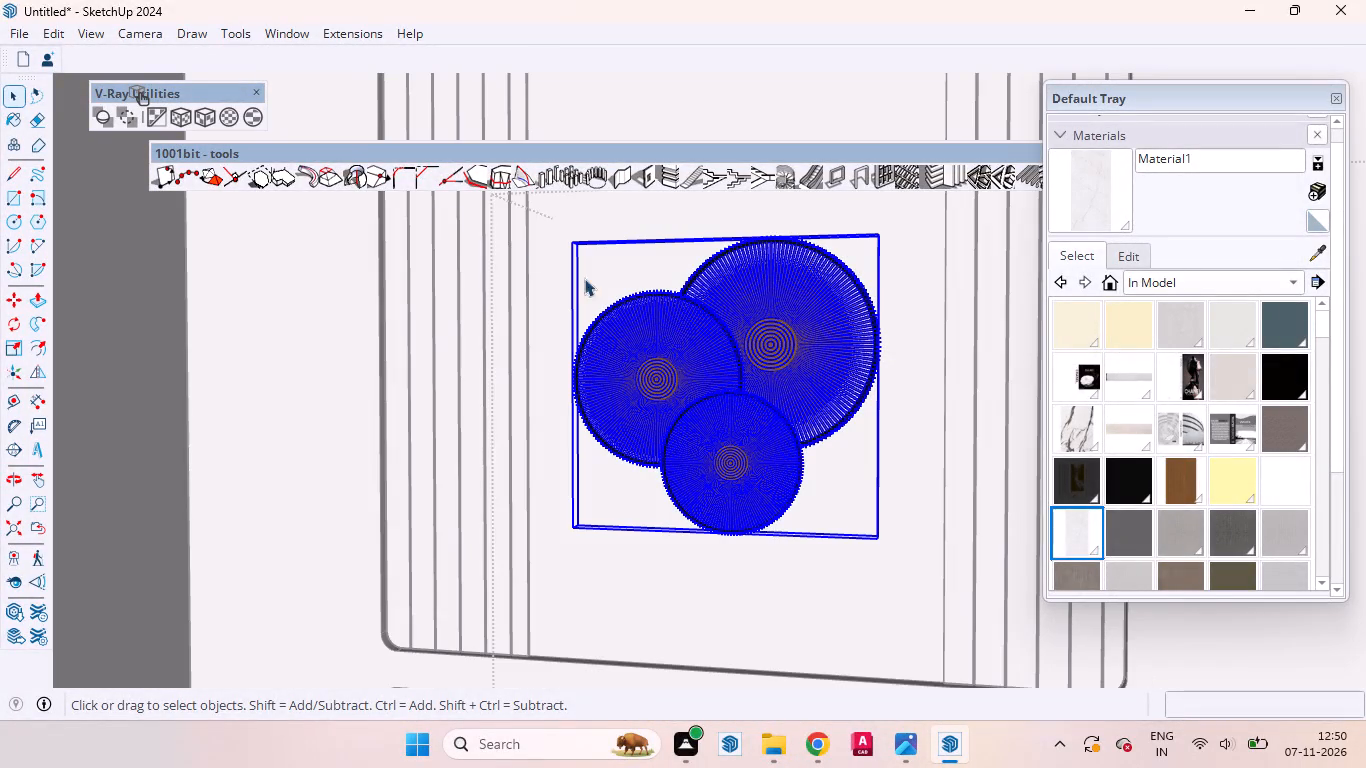
Display the V-Ray Lights toolset in the workspace.
right_click(644, 17)
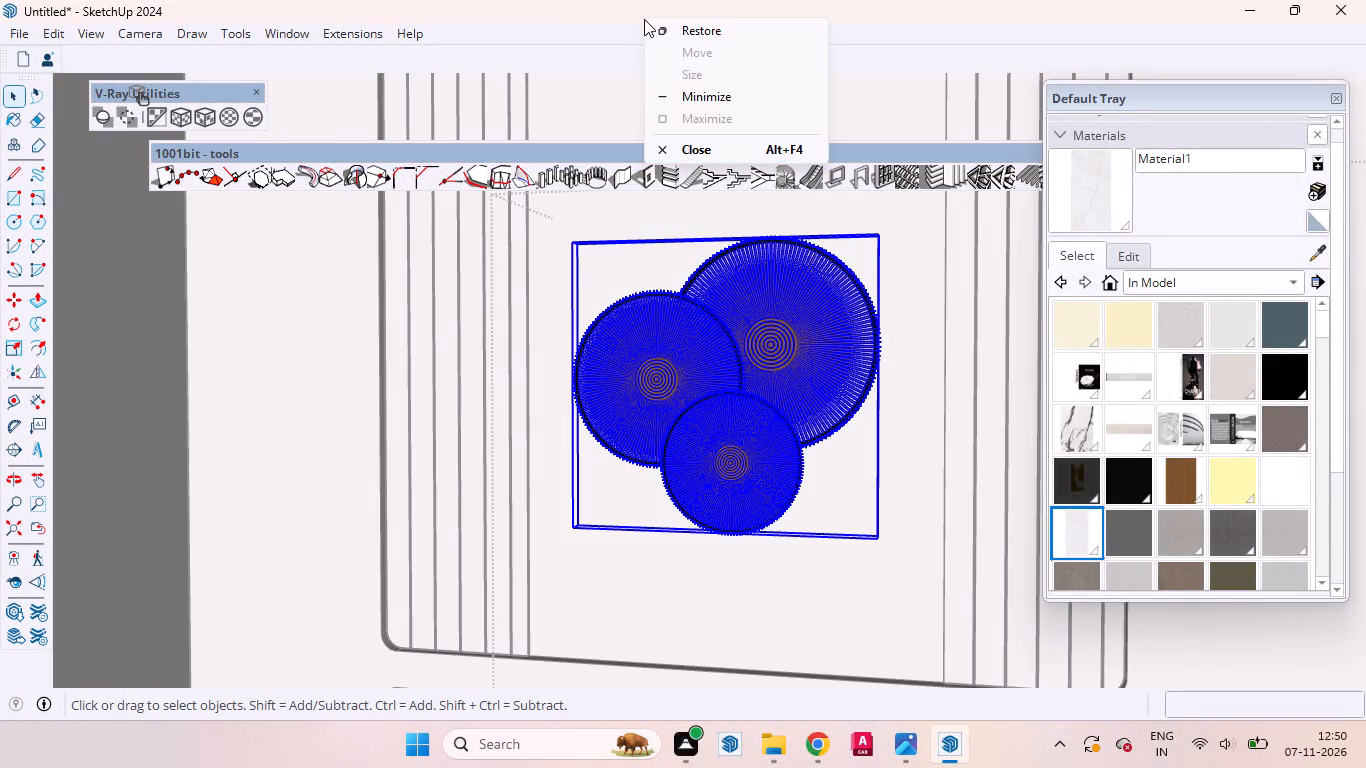
right_click(562, 25)
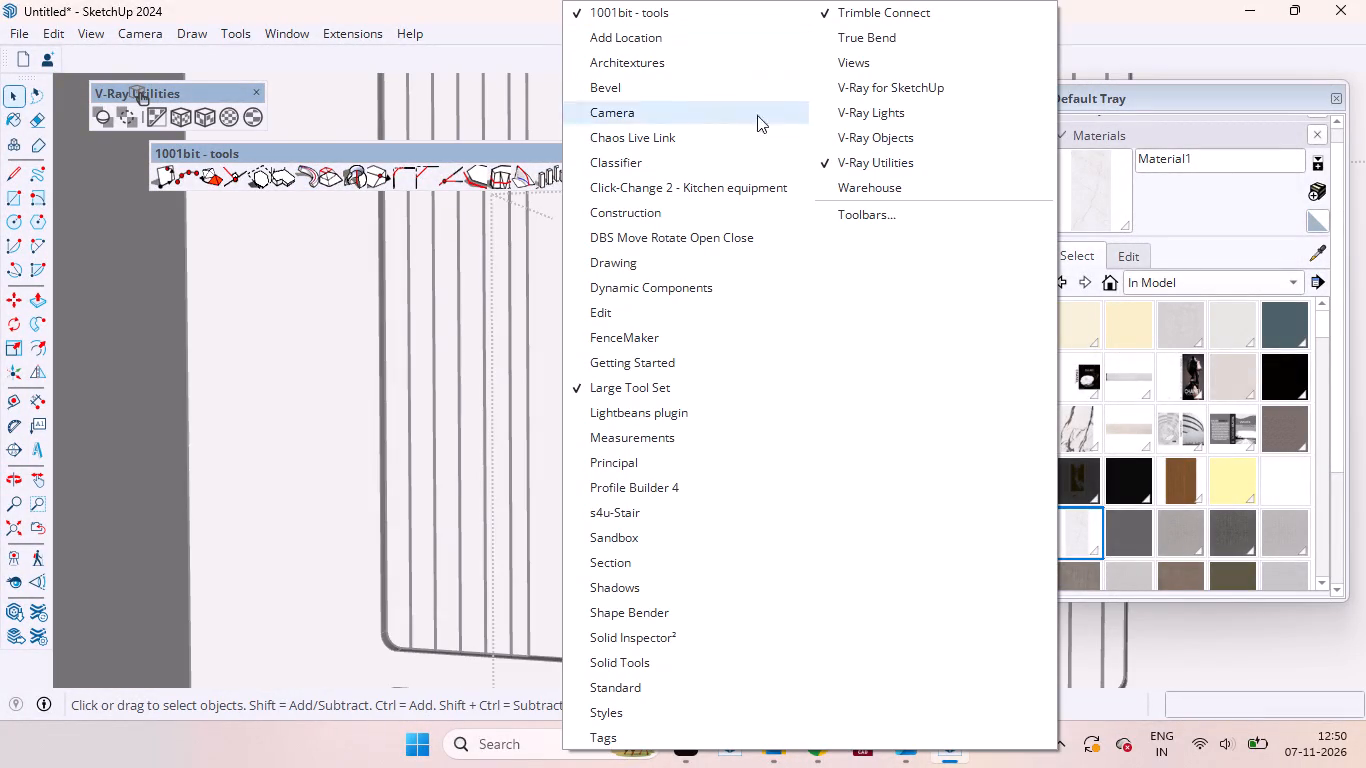
left_click(850, 121)
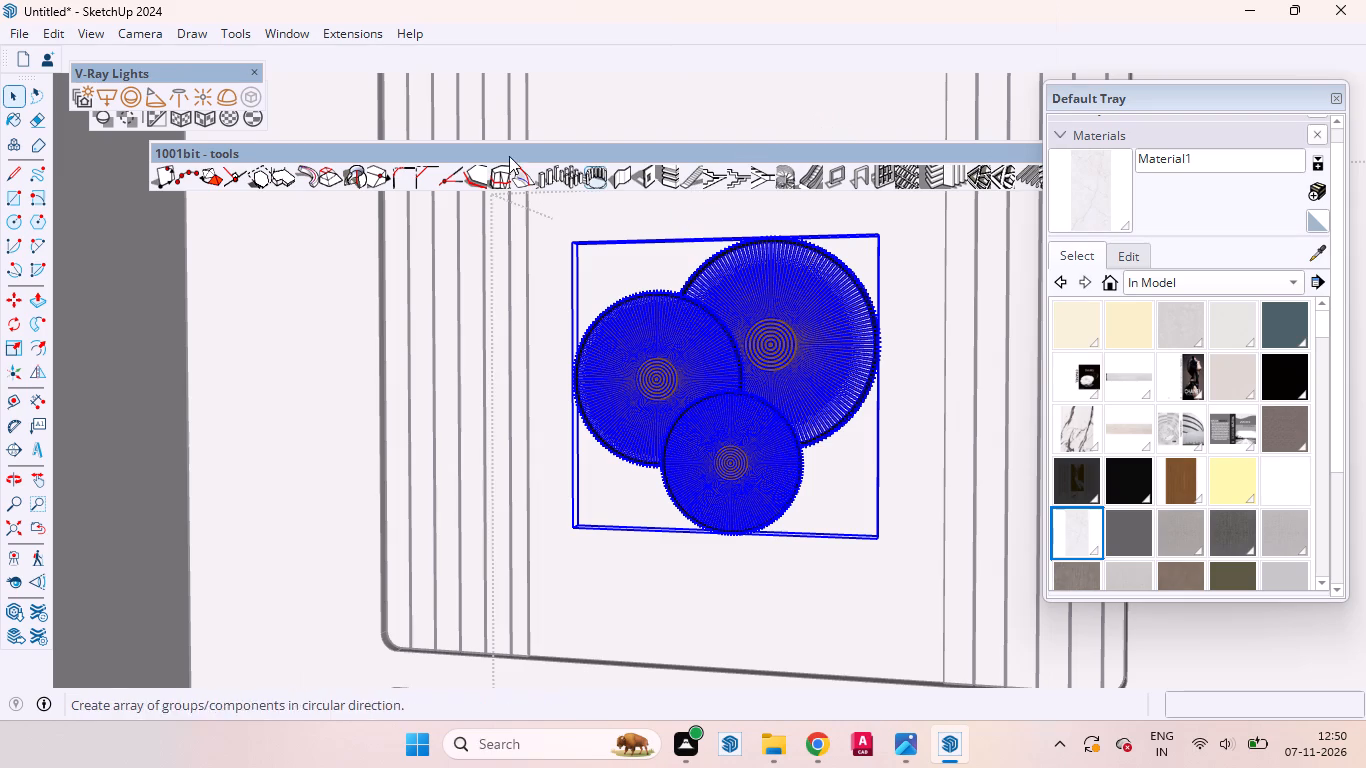
Explode the group of three discs inside the wall light component.
double_click(773, 320)
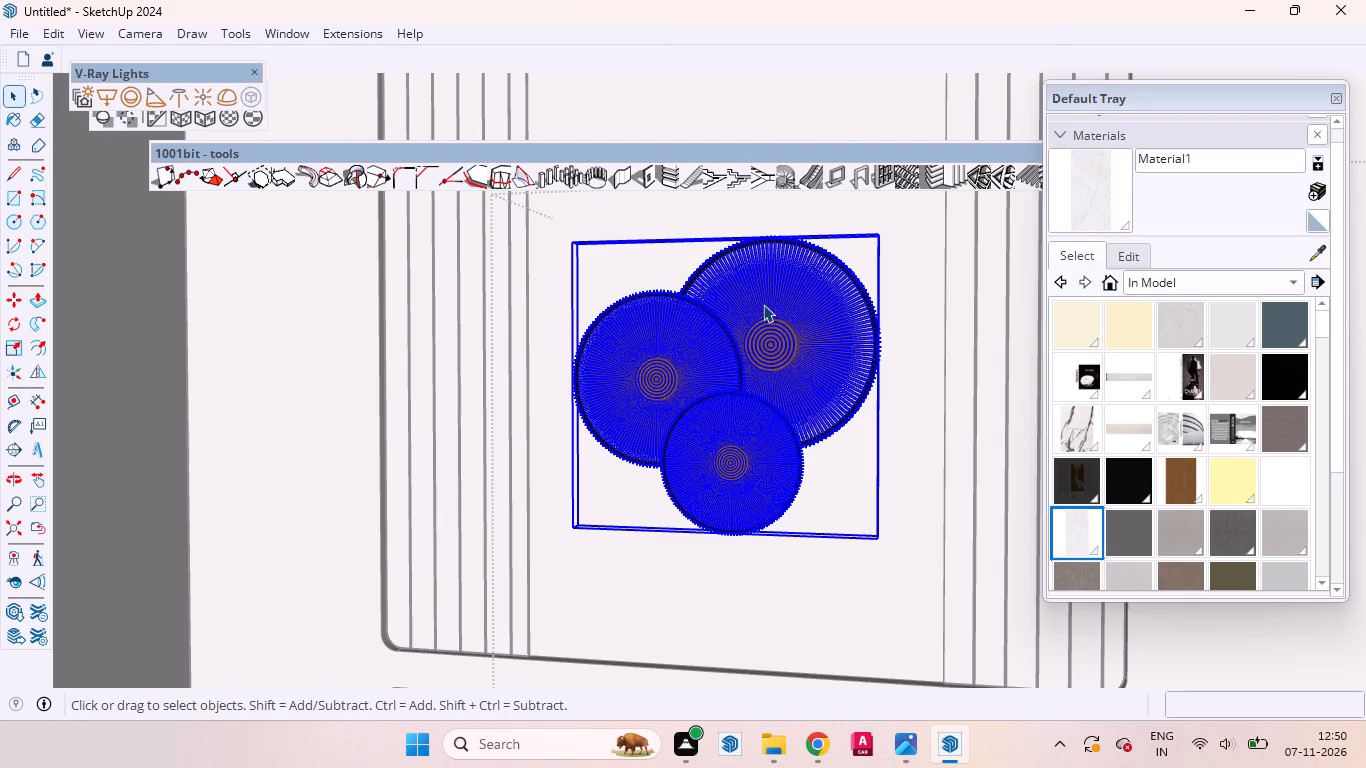
right_click(757, 284)
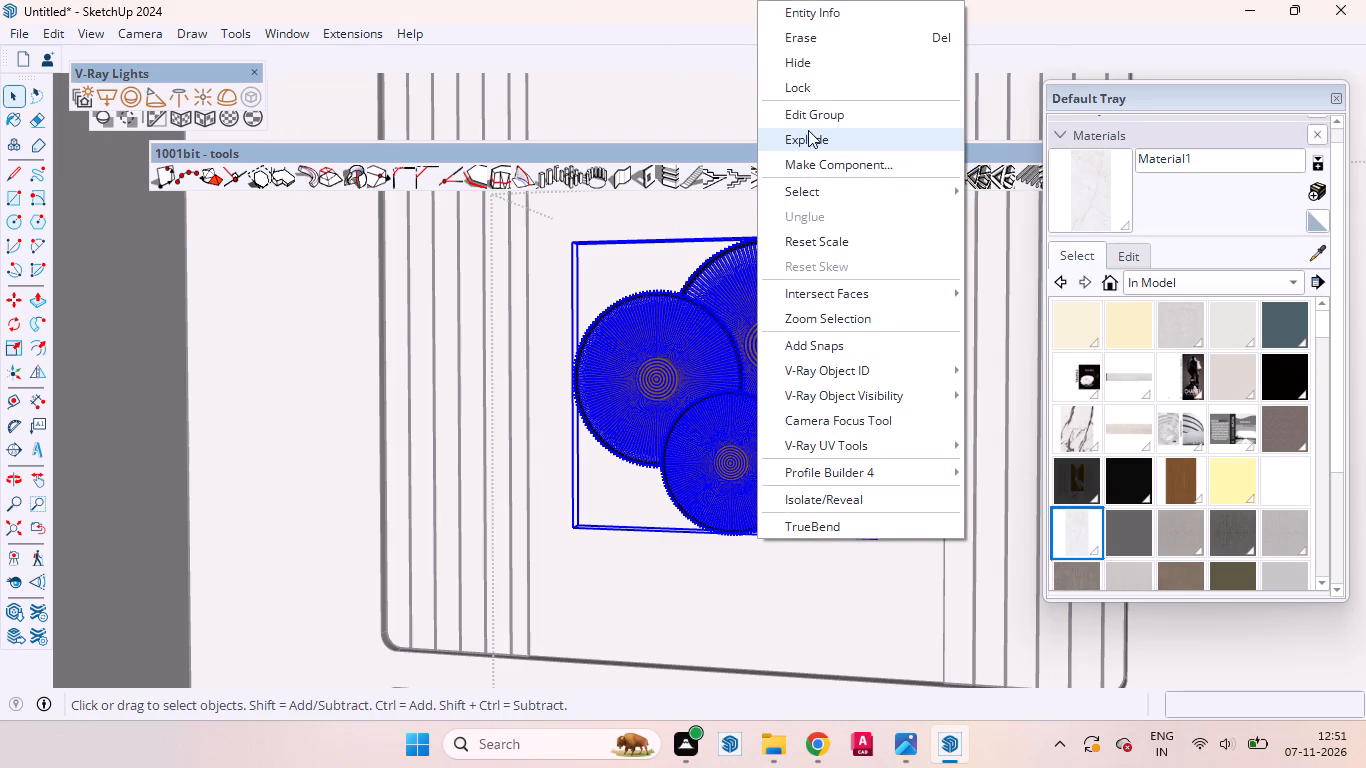
left_click(808, 130)
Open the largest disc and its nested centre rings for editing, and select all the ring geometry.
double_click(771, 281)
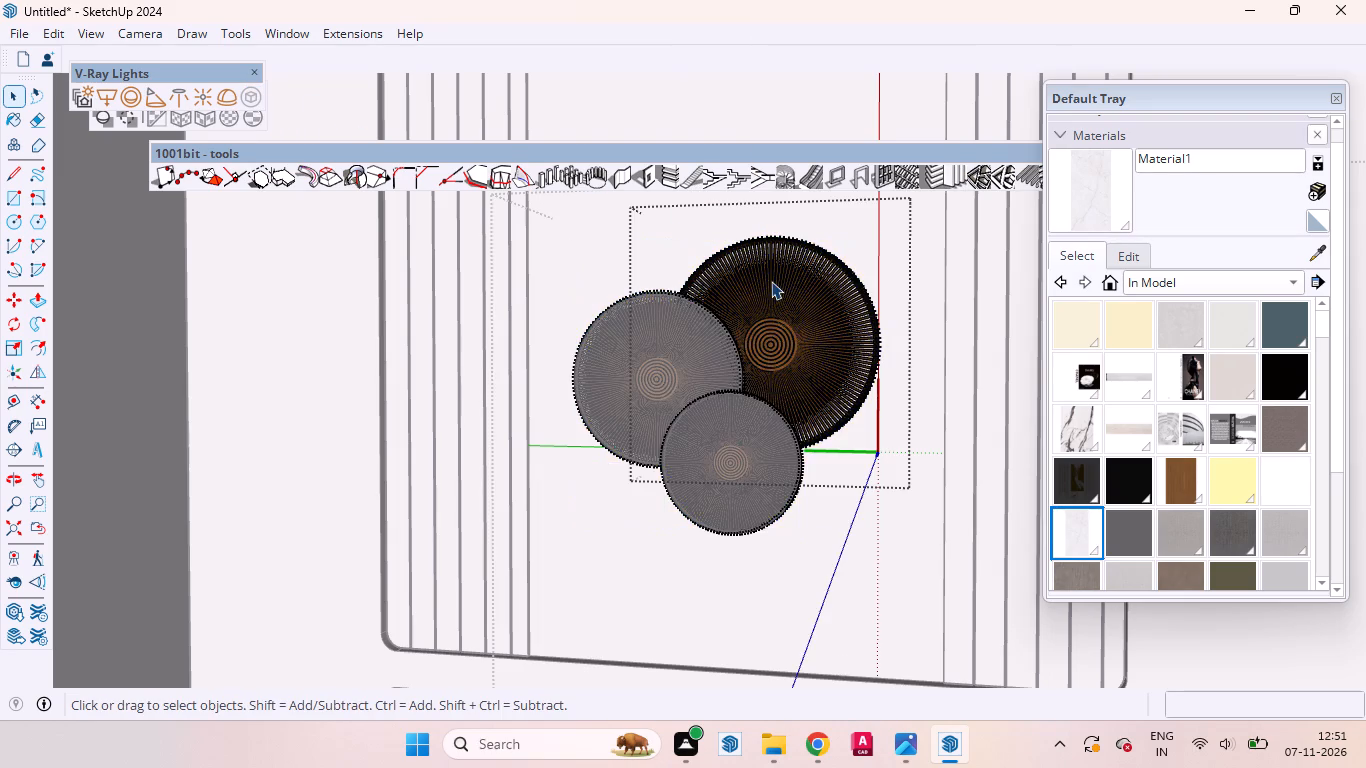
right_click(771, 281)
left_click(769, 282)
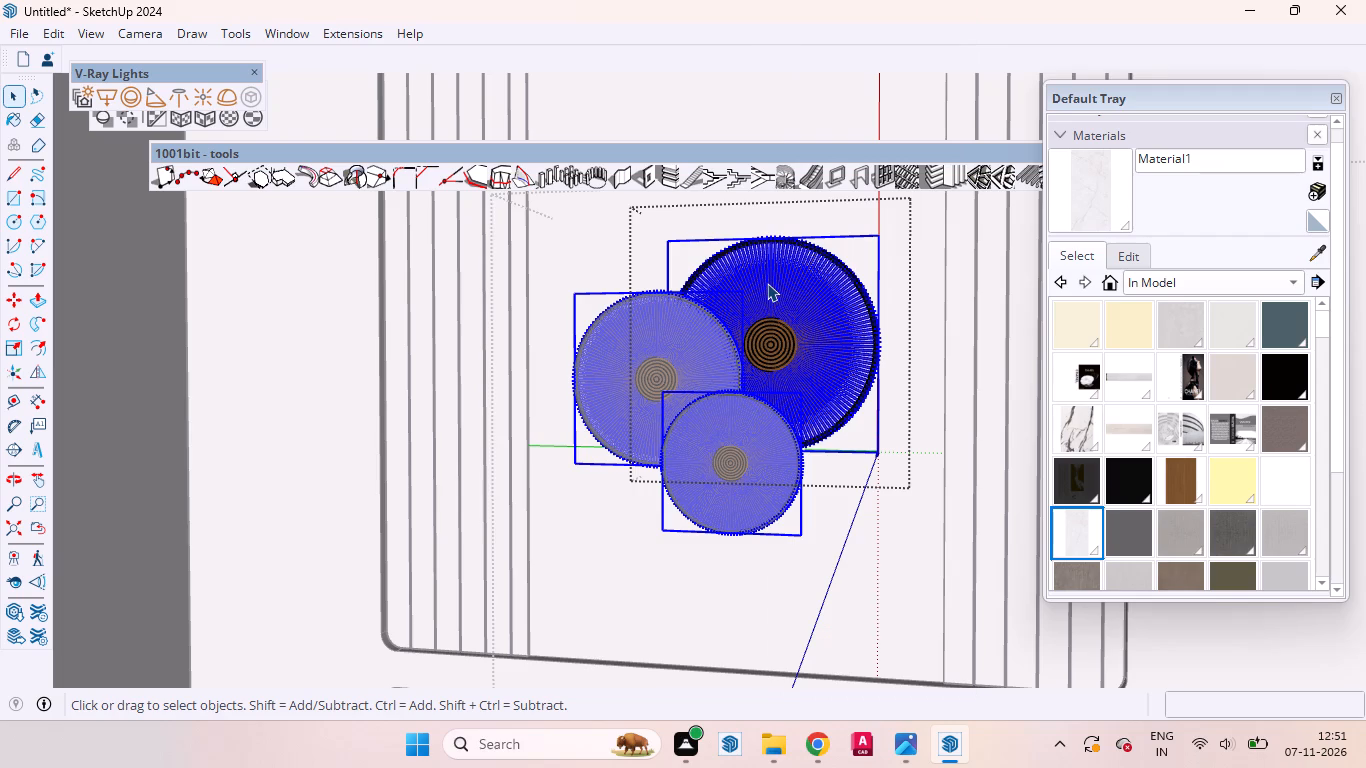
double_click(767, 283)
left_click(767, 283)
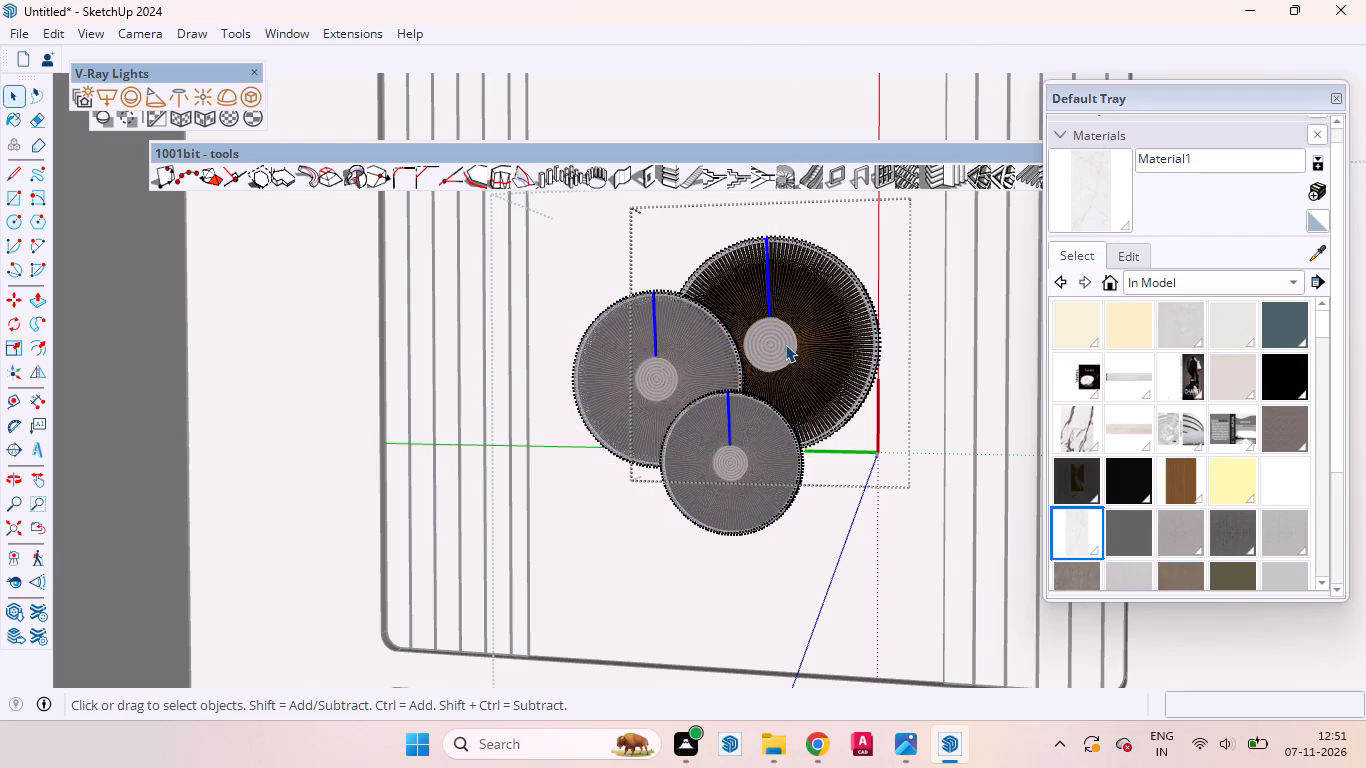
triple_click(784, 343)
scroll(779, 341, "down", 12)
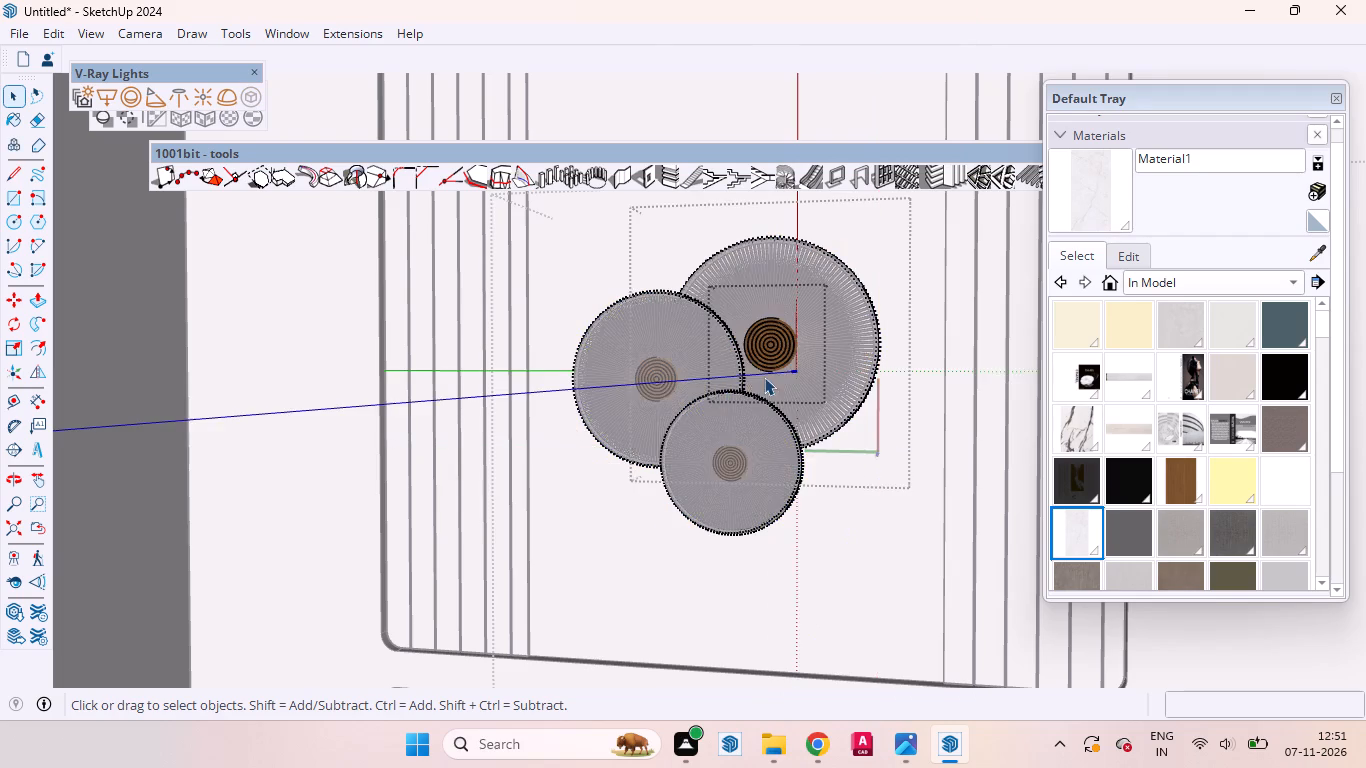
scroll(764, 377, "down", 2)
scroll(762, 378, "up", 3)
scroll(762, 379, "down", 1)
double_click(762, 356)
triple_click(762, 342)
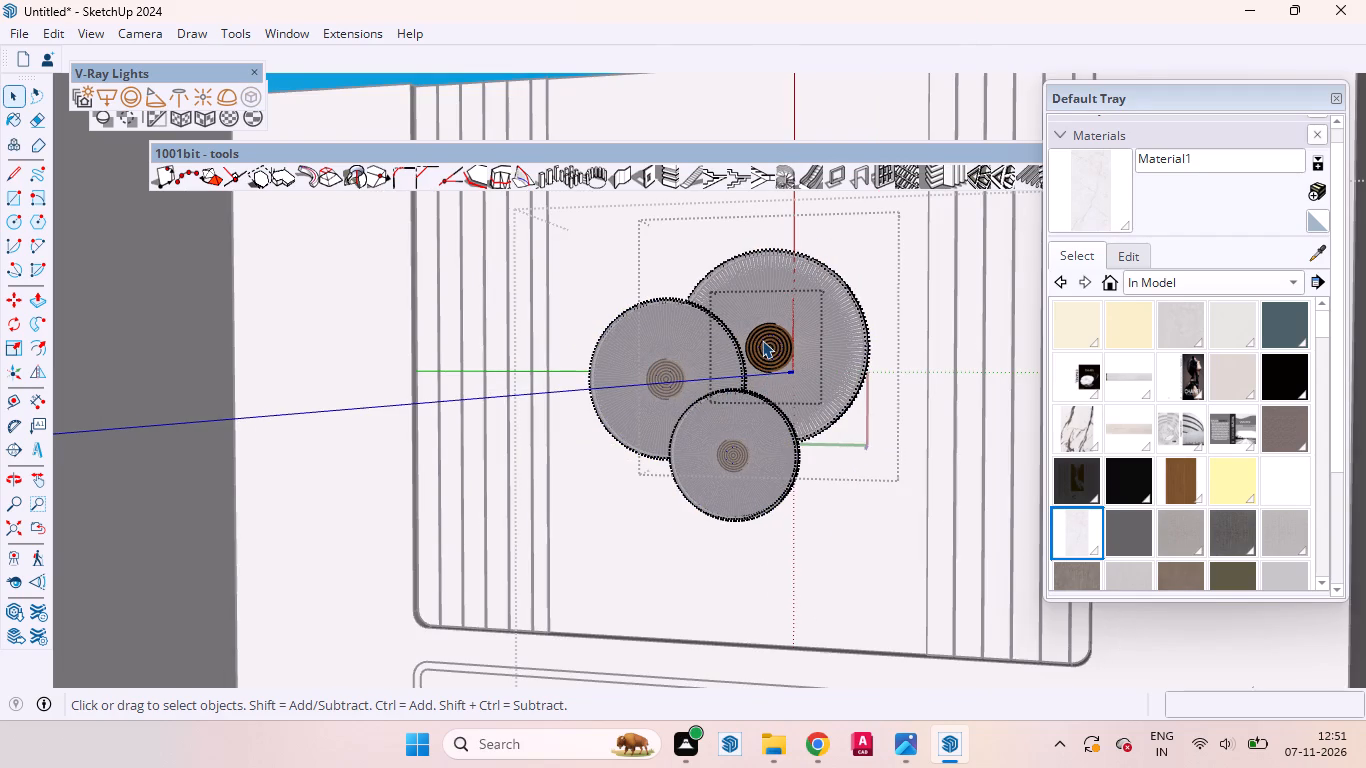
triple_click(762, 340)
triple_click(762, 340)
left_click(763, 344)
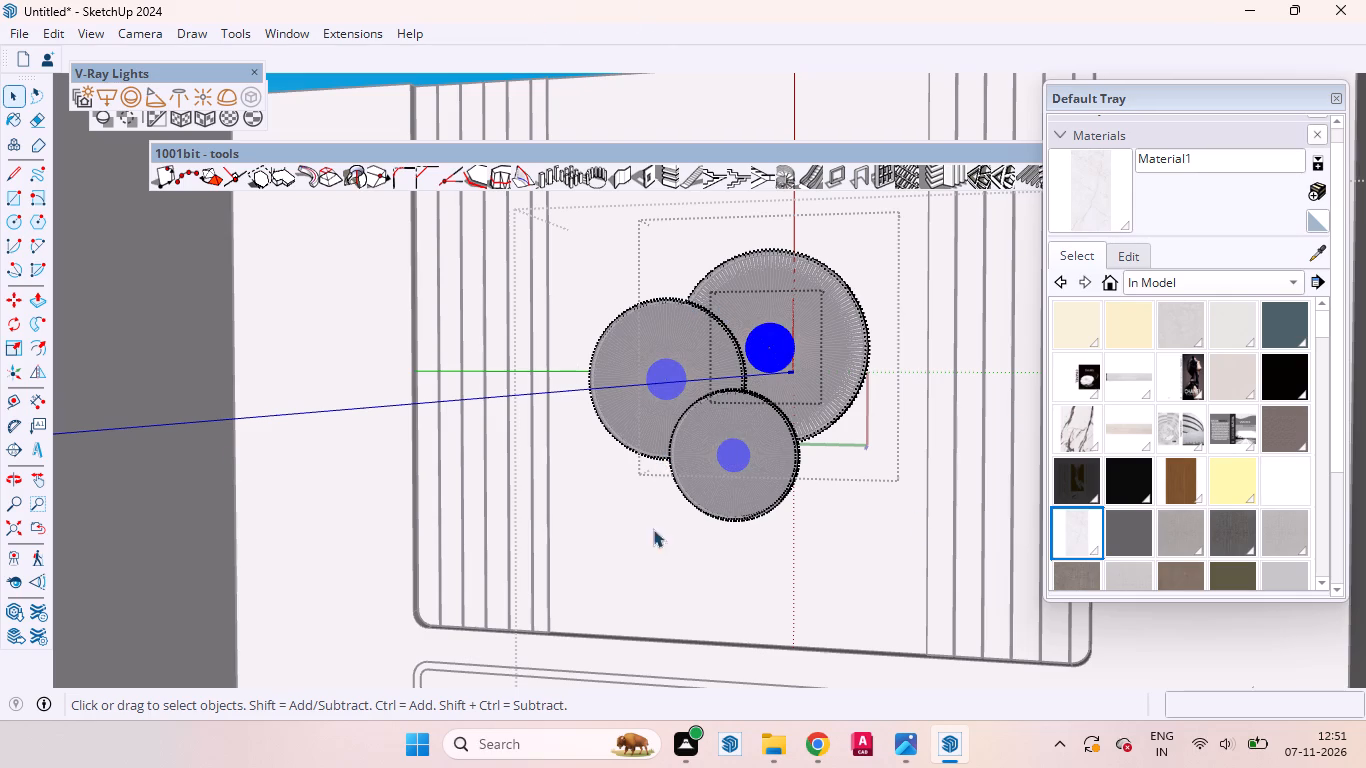
Convert the centre-ring component inside the smallest disc into a V-Ray mesh light.
right_click(730, 446)
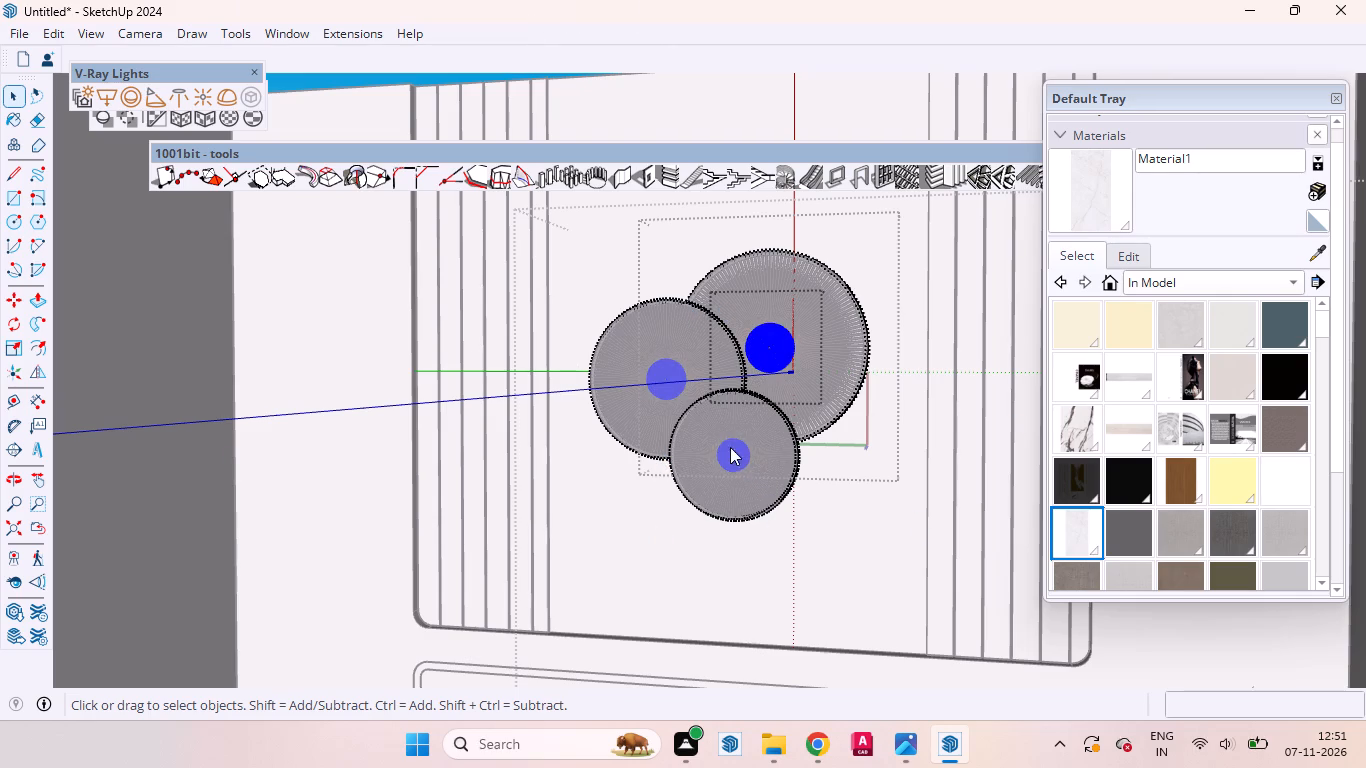
double_click(731, 447)
triple_click(731, 456)
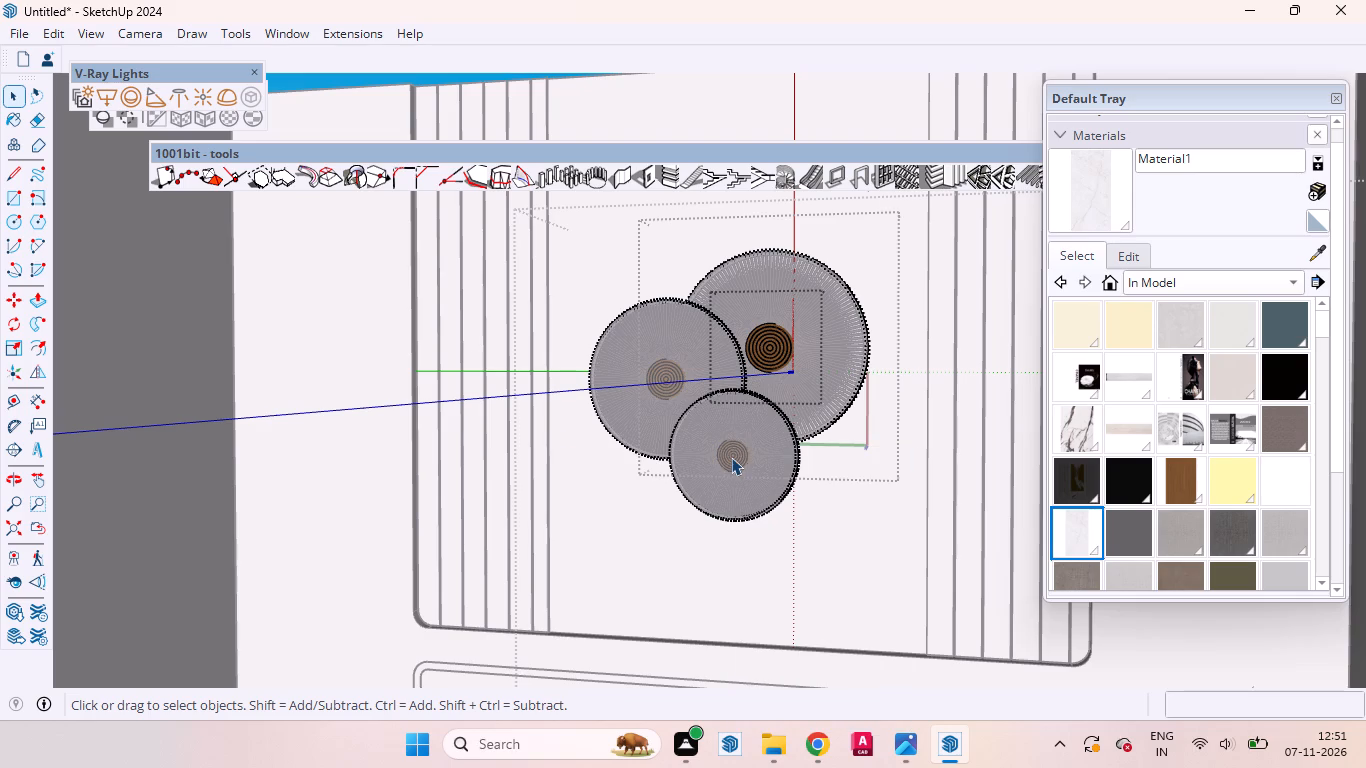
triple_click(731, 457)
triple_click(731, 455)
triple_click(732, 453)
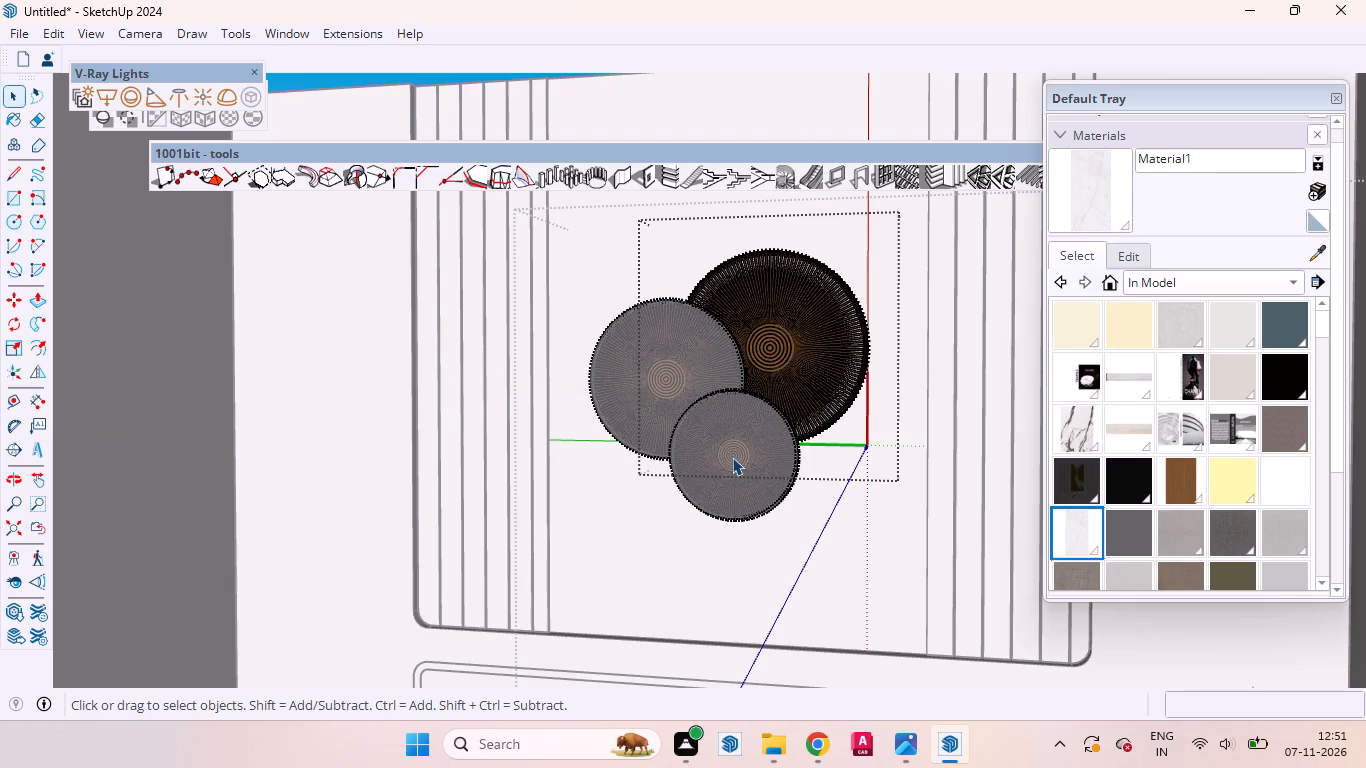
left_click(730, 457)
left_click(730, 455)
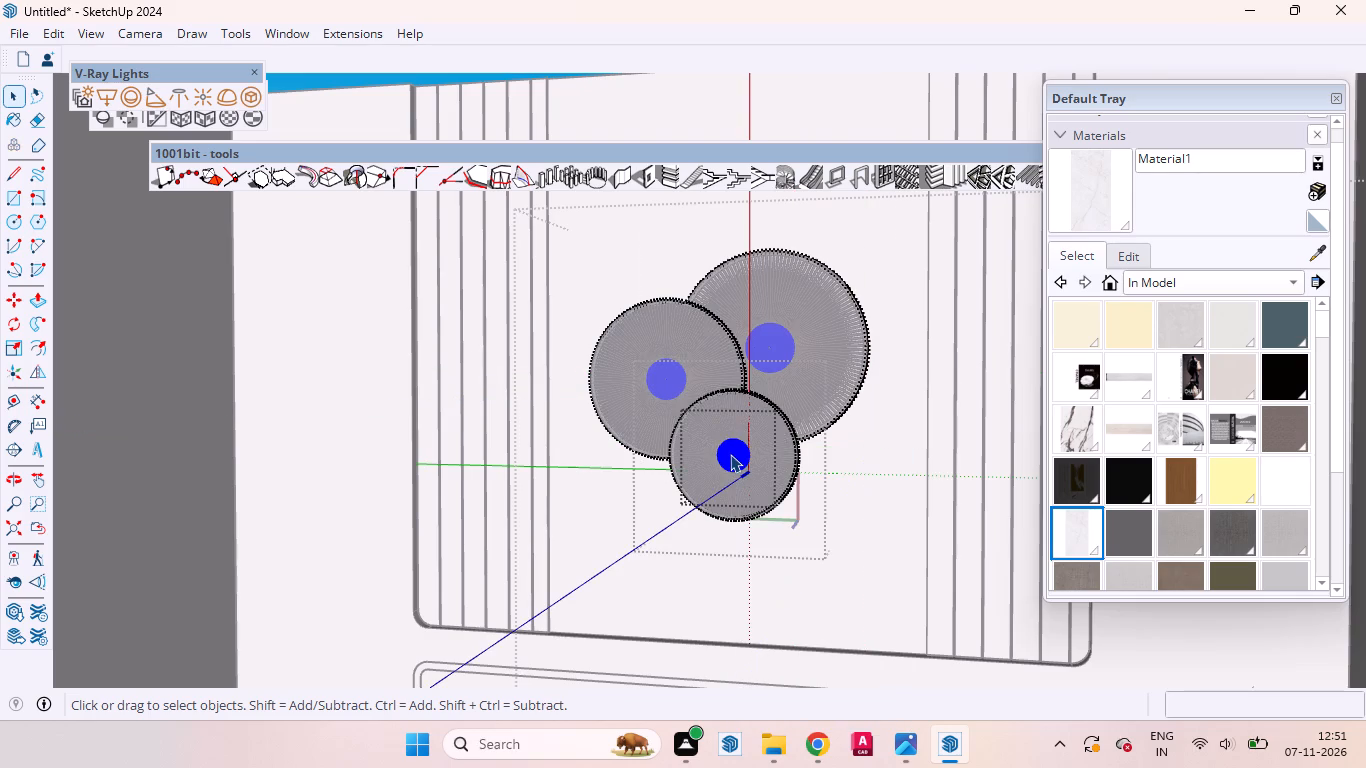
triple_click(730, 454)
right_click(730, 454)
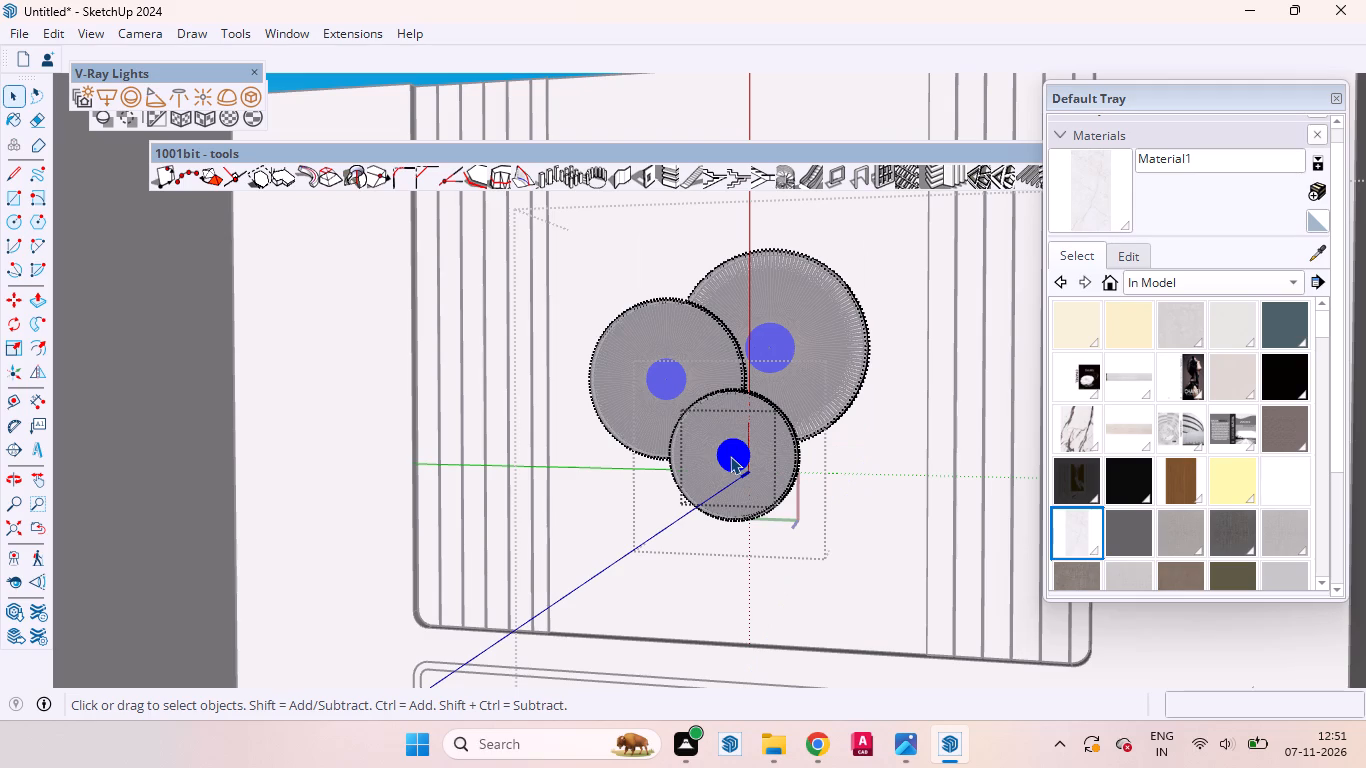
right_click(730, 457)
right_click(737, 461)
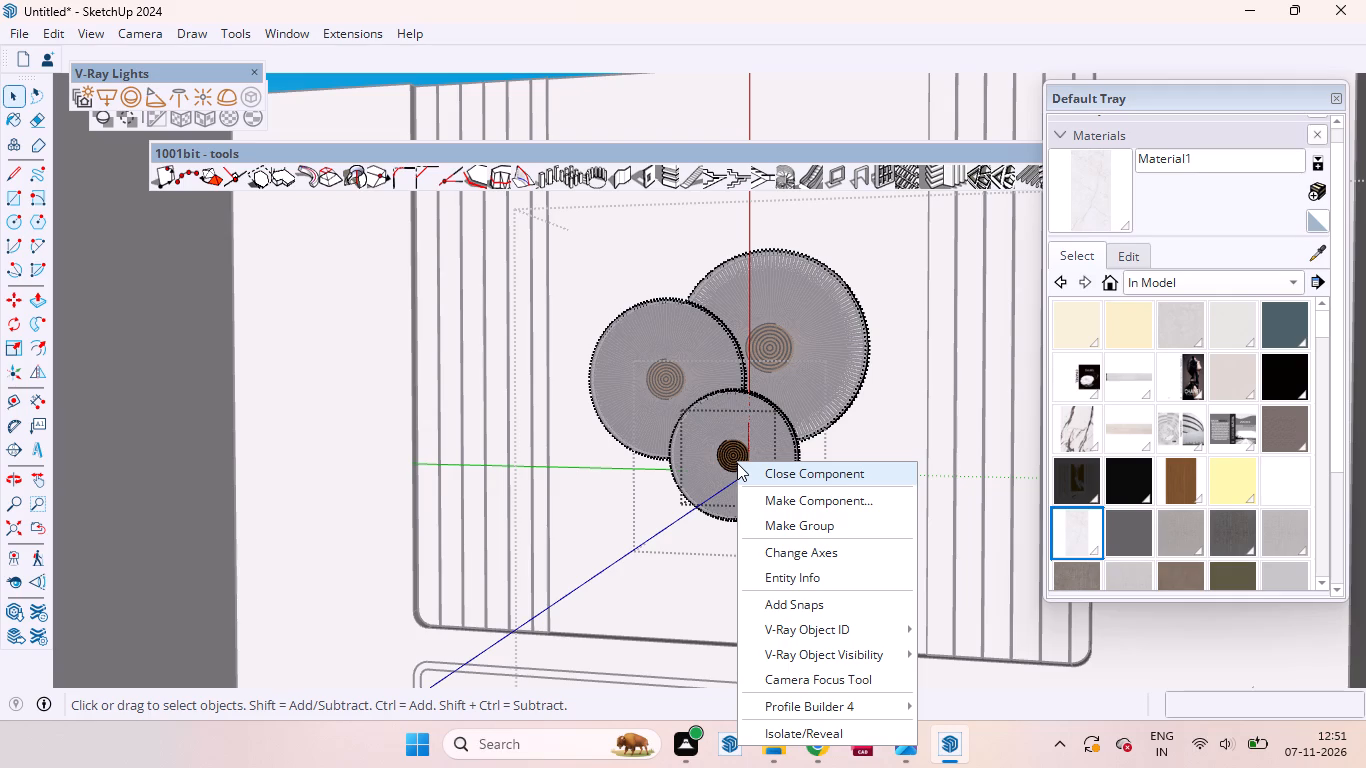
right_click(737, 463)
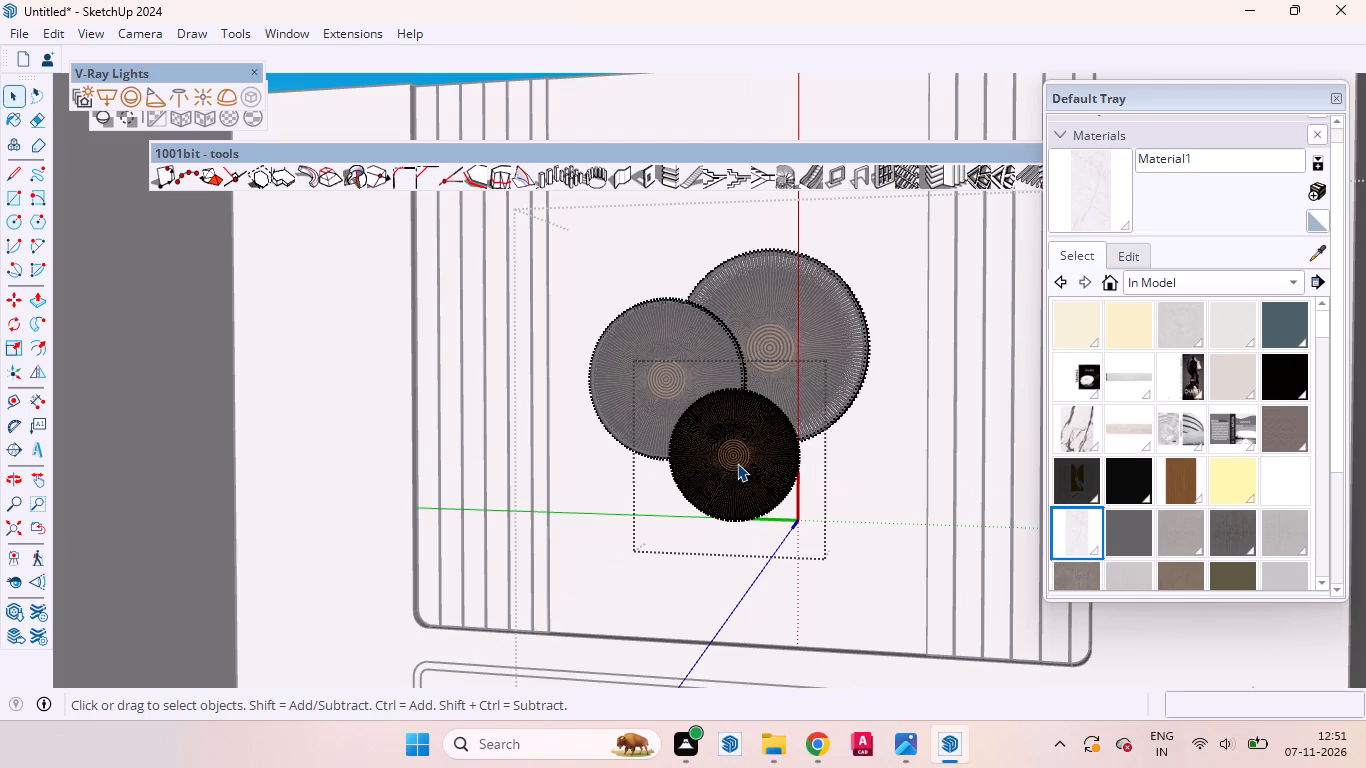
right_click(737, 463)
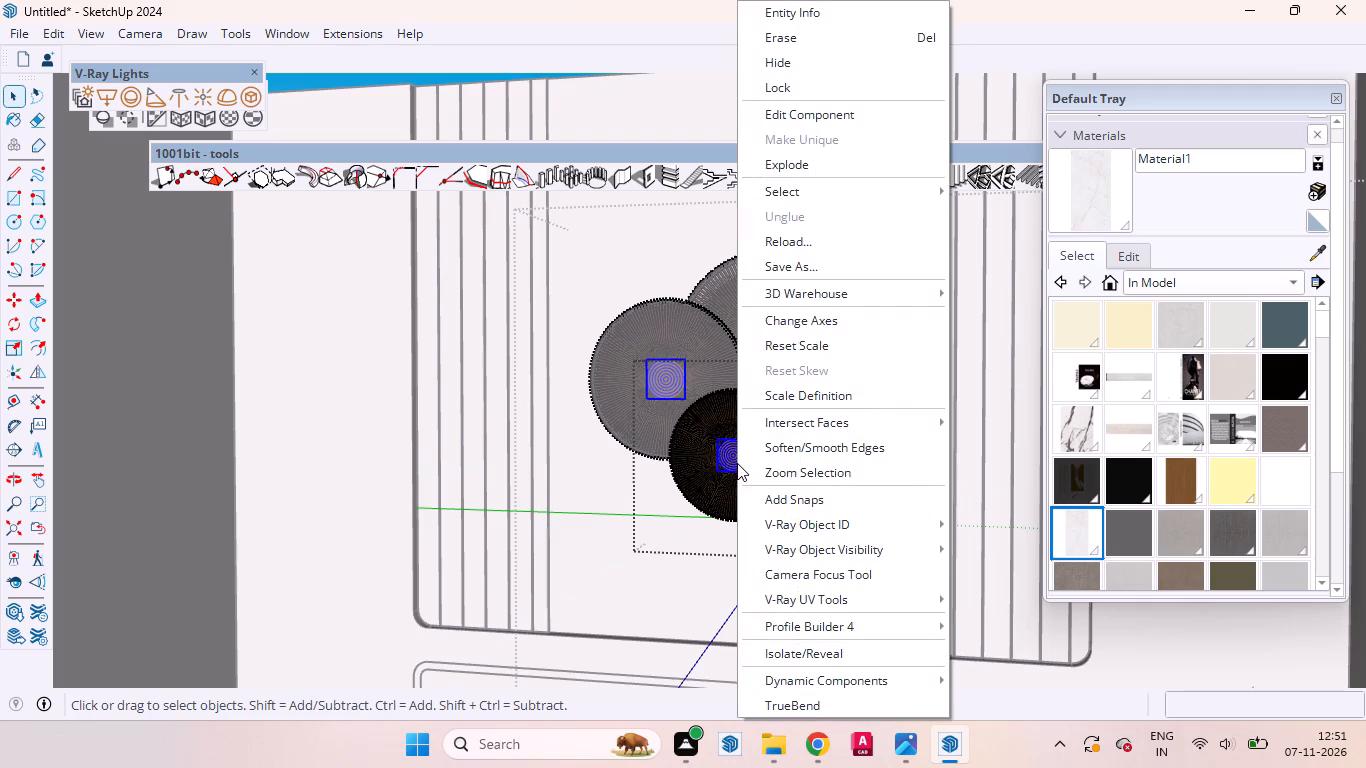
left_click(725, 463)
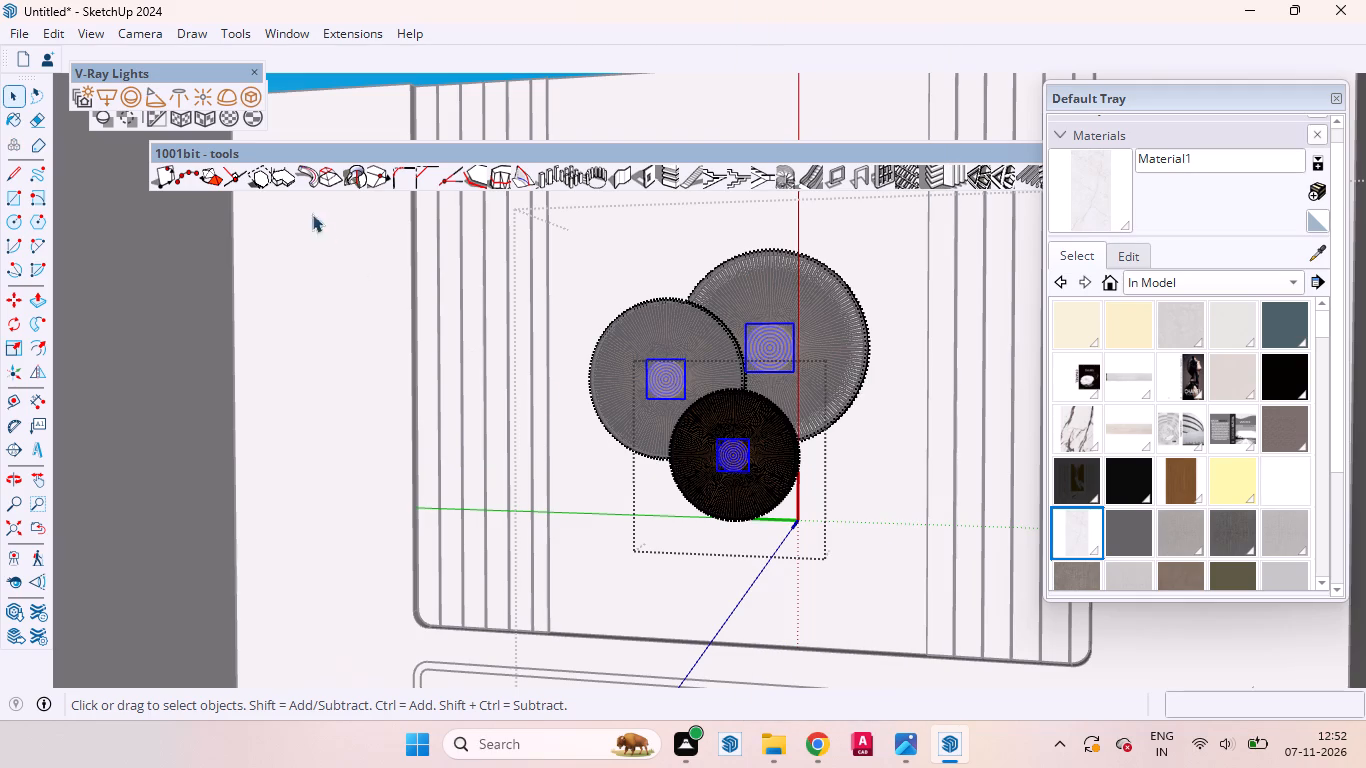
left_click(250, 96)
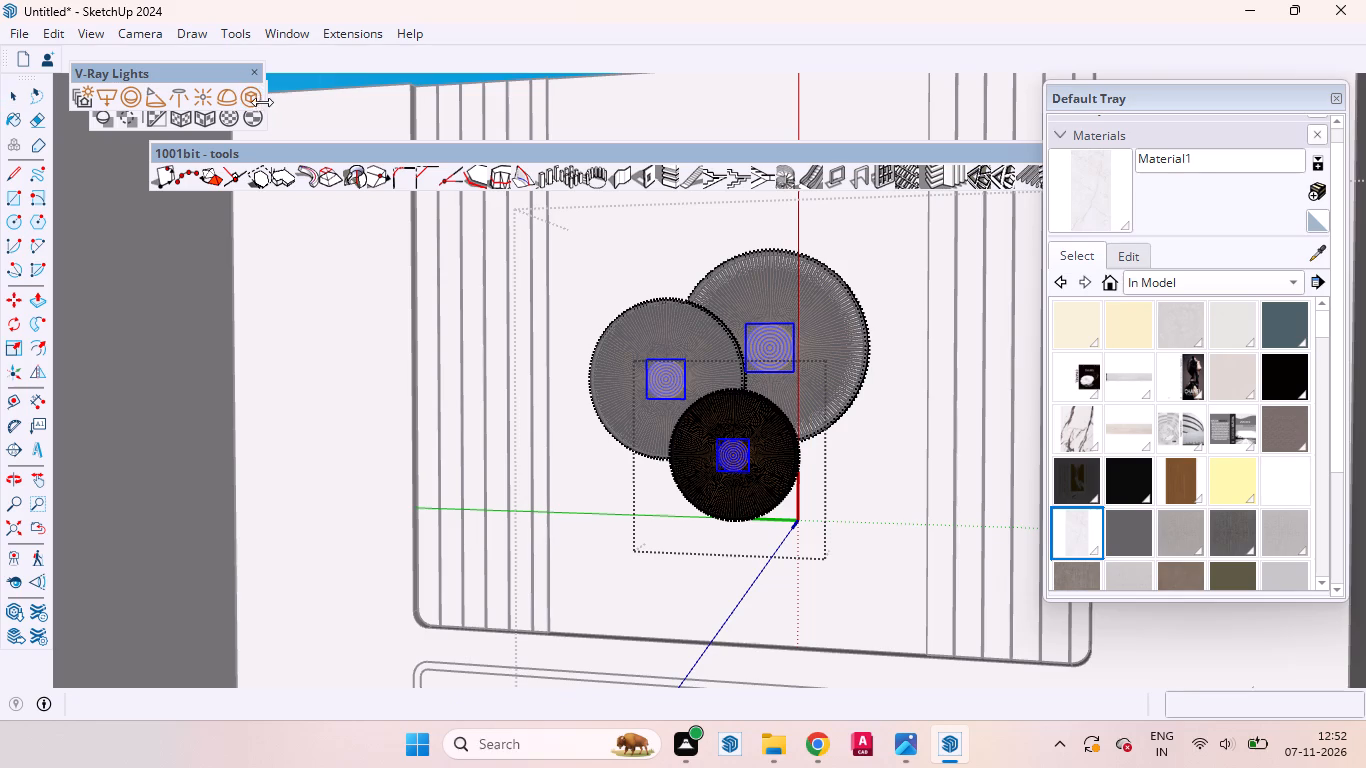
left_click(258, 97)
Move the V-Ray Lights toolset clear of the V-Ray Utilities and 1001bit toolsets.
left_click_drag(203, 65, 214, 111)
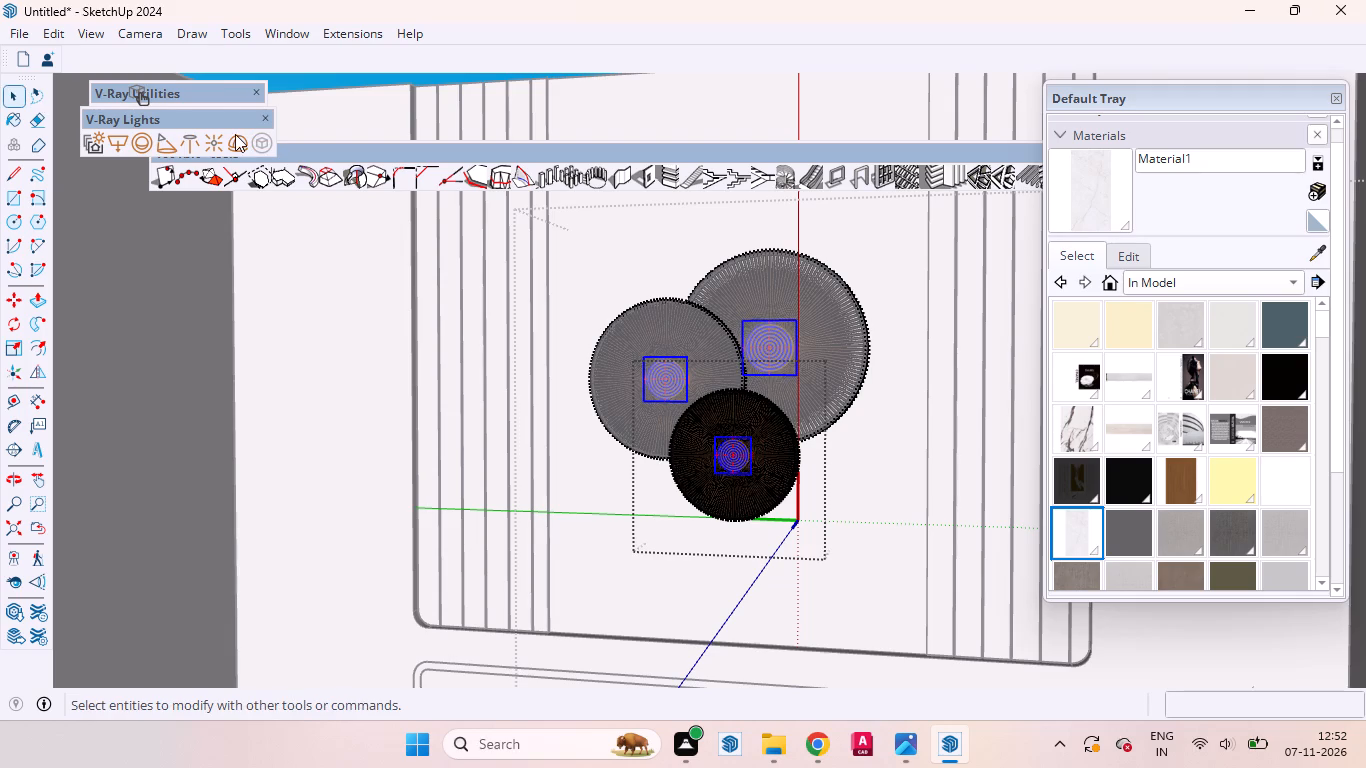
left_click_drag(225, 119, 293, 206)
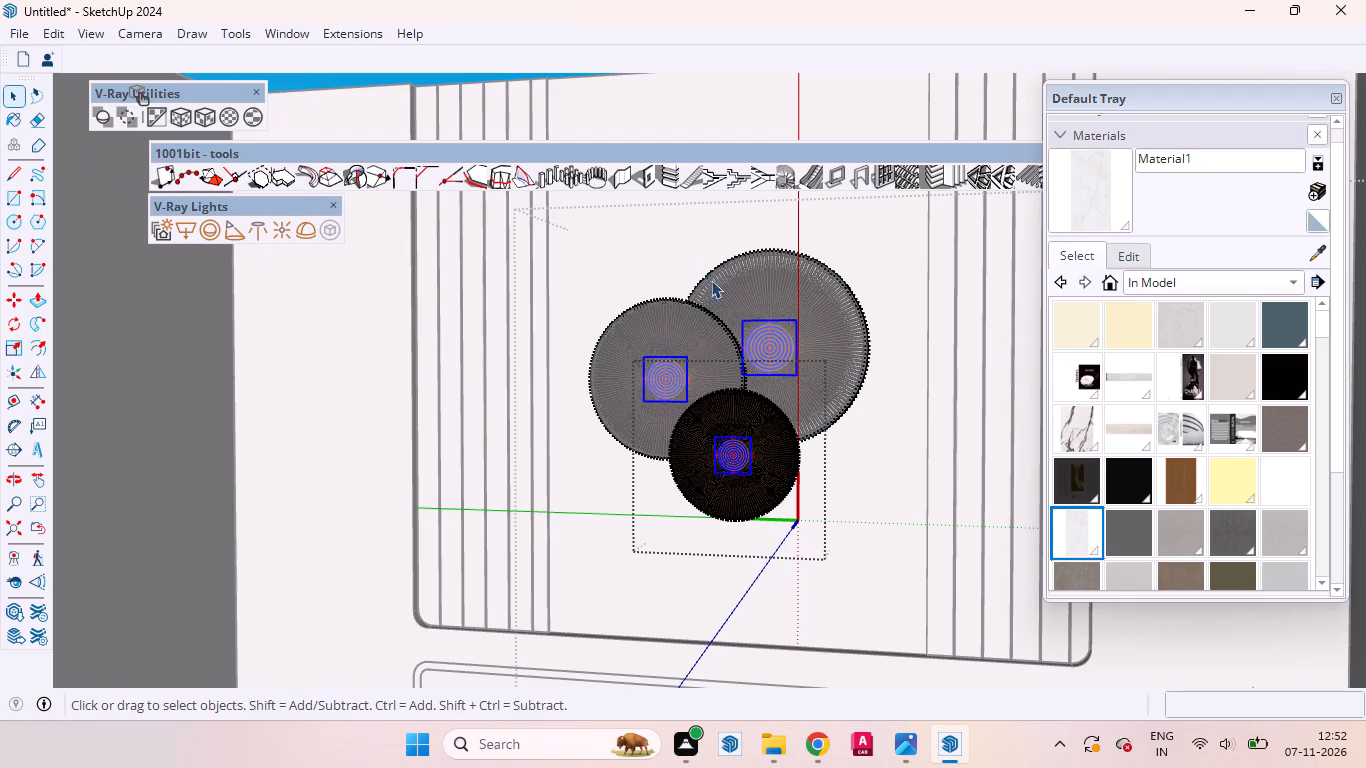
Open the largest disc and its nested spoke component, inspect a single spoke, and leave the spoke component.
scroll(789, 371, "up", 1)
scroll(789, 371, "down", 1)
scroll(789, 371, "up", 4)
scroll(711, 433, "down", 12)
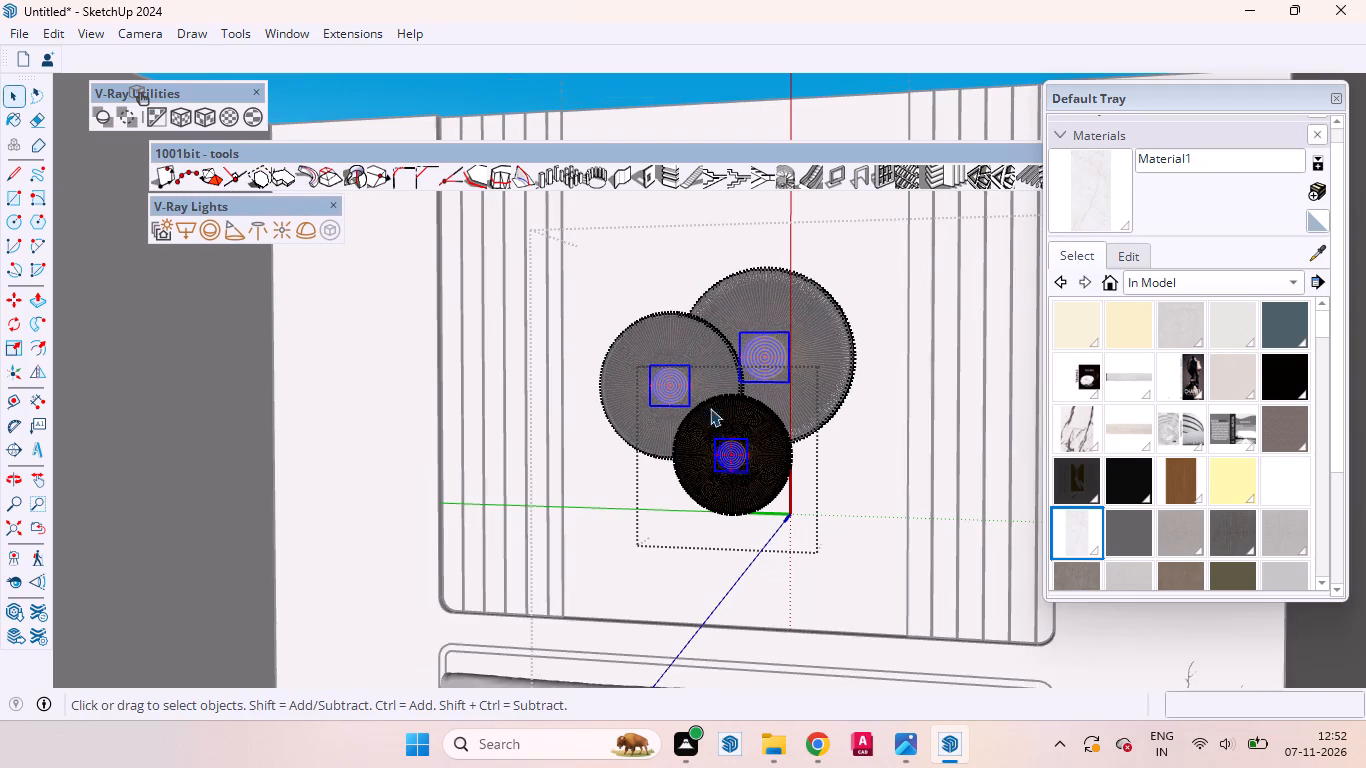
scroll(710, 408, "down", 3)
scroll(729, 432, "up", 1)
scroll(729, 431, "down", 1)
scroll(729, 425, "up", 2)
scroll(729, 422, "down", 1)
scroll(729, 422, "up", 8)
scroll(746, 348, "down", 2)
scroll(746, 348, "up", 1)
scroll(749, 342, "down", 1)
scroll(758, 321, "up", 5)
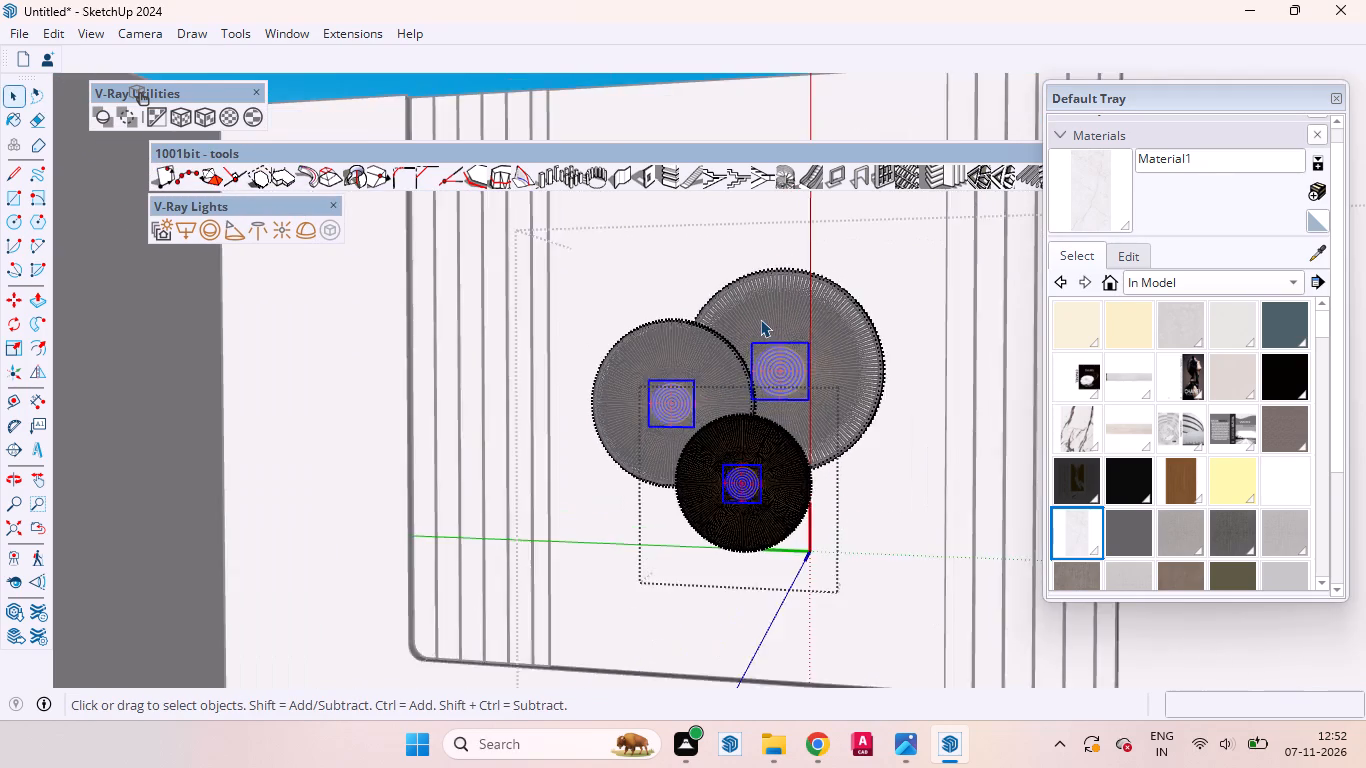
scroll(760, 319, "up", 11)
left_click(776, 316)
double_click(756, 295)
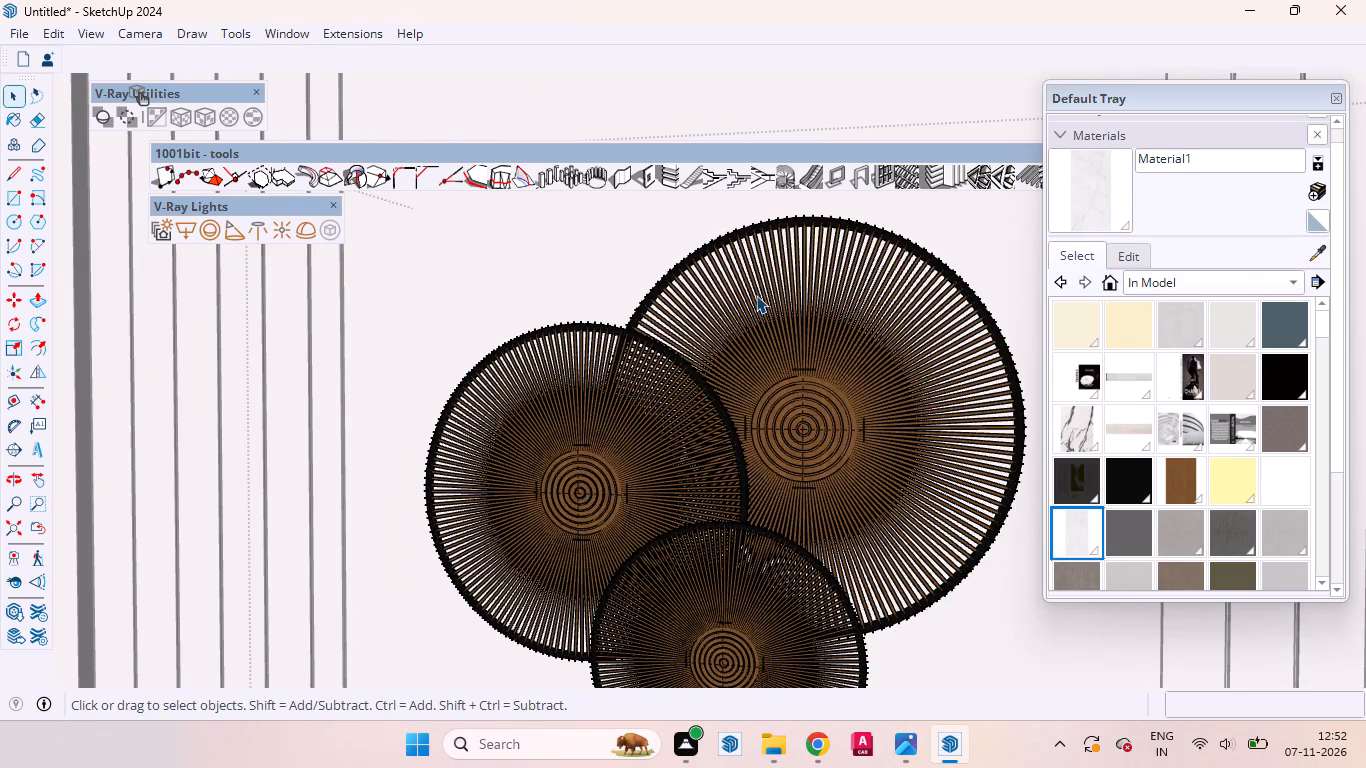
double_click(774, 287)
left_click(780, 284)
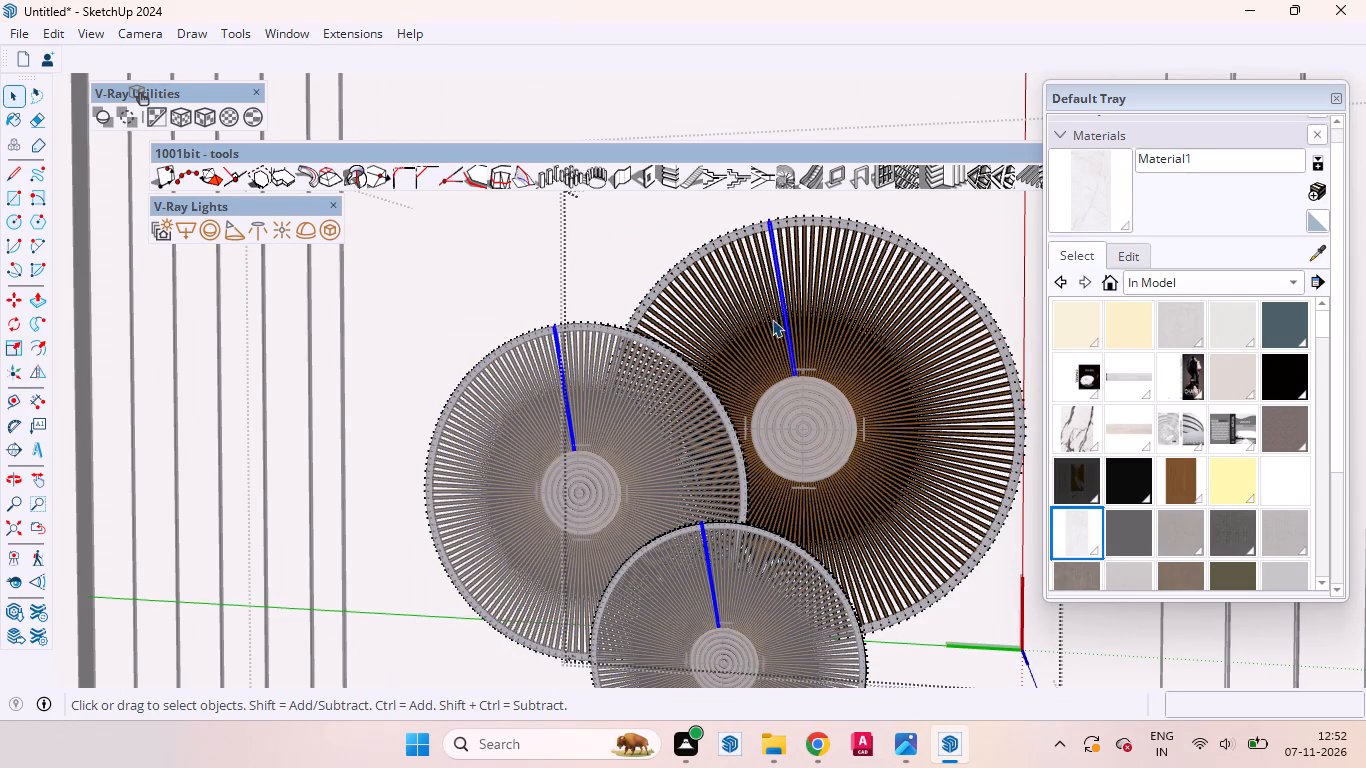
scroll(826, 373, "down", 16)
scroll(779, 441, "up", 2)
scroll(779, 441, "down", 2)
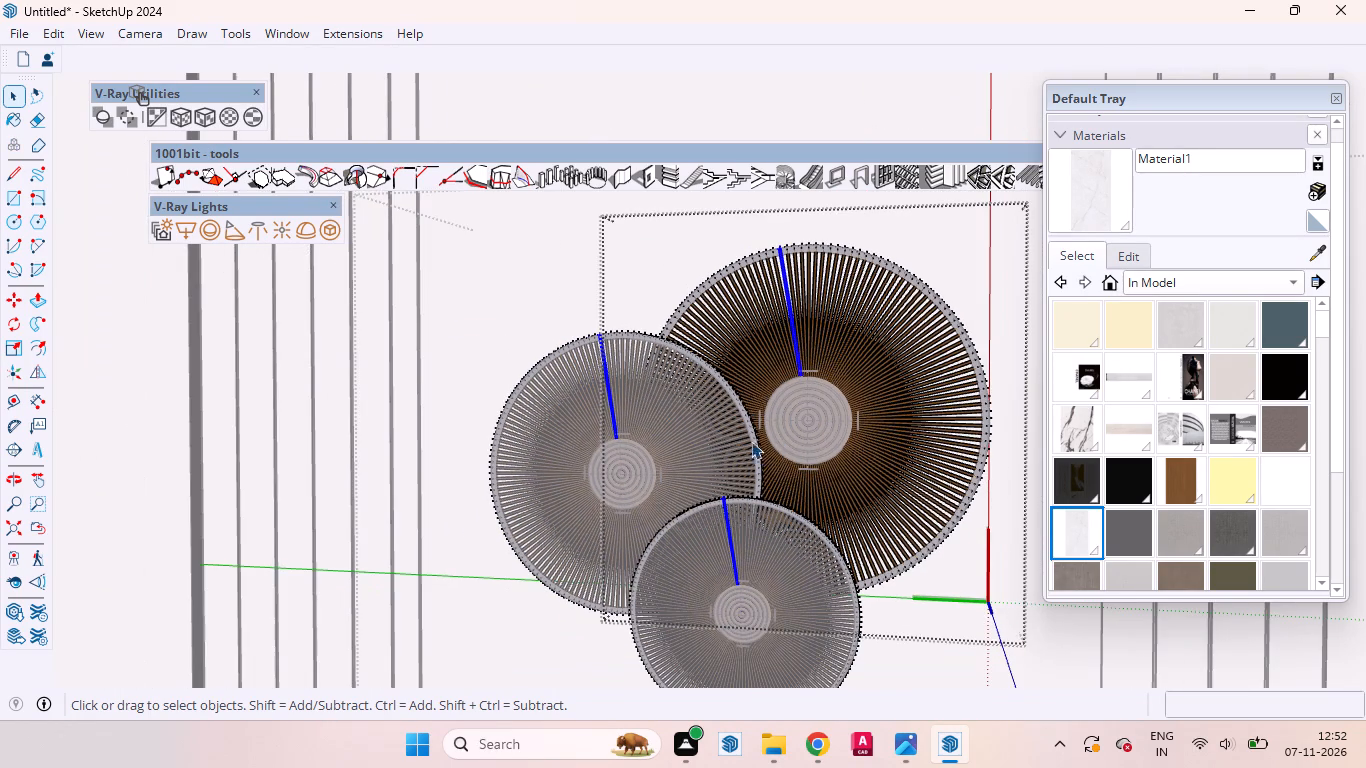
scroll(852, 472, "down", 6)
scroll(778, 481, "up", 1)
scroll(778, 481, "down", 15)
scroll(781, 493, "up", 3)
scroll(781, 493, "down", 8)
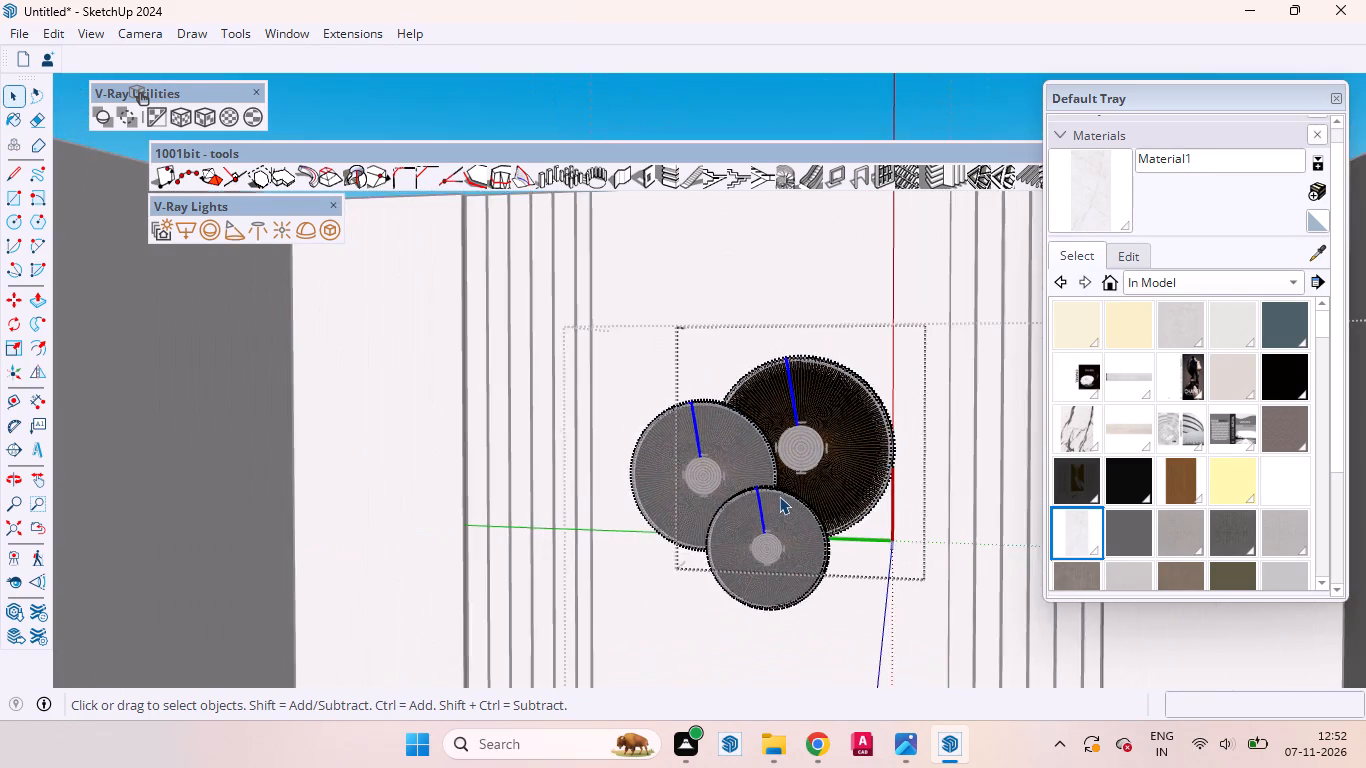
scroll(779, 496, "down", 10)
left_click(709, 233)
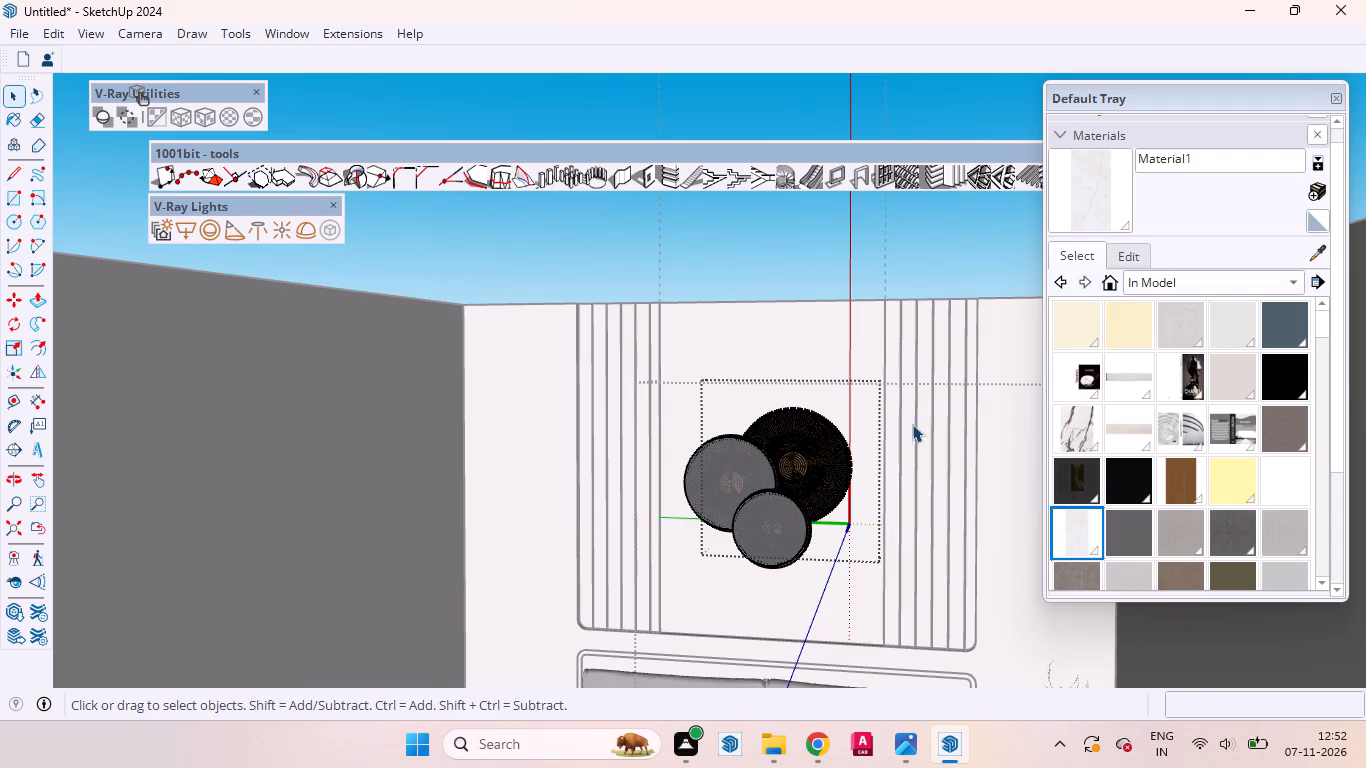
Reopen the largest disc's spoke component and check individual spokes around the disc by selecting them.
scroll(766, 506, "up", 17)
scroll(804, 448, "down", 1)
scroll(804, 448, "up", 2)
left_click(787, 427)
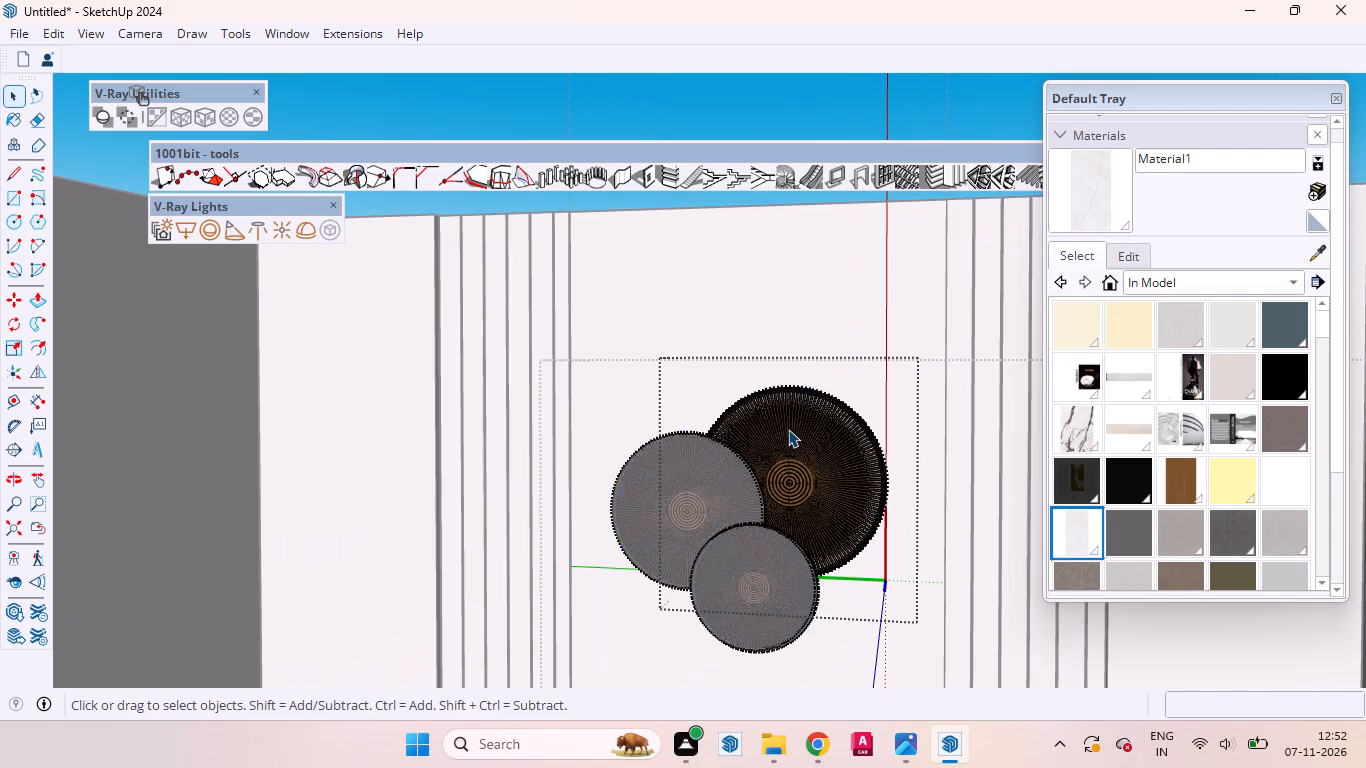
double_click(793, 430)
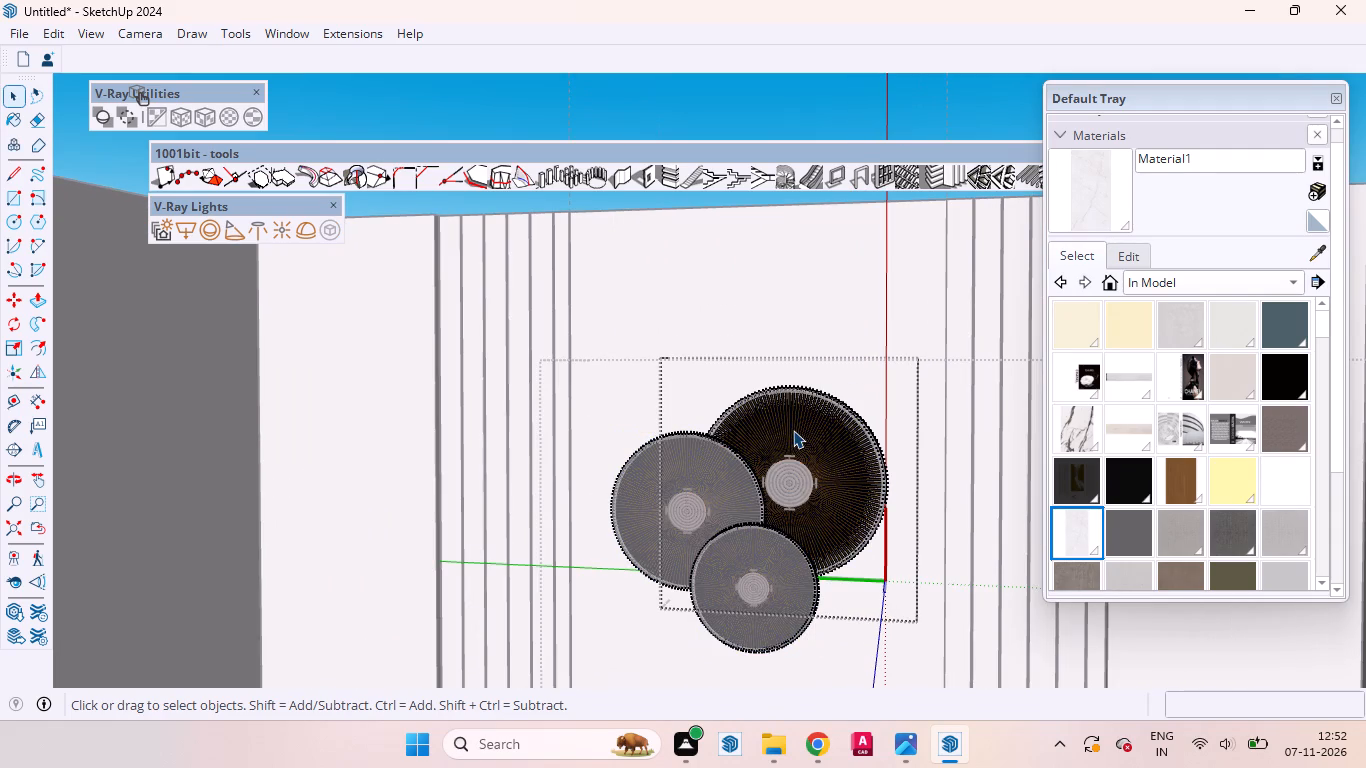
left_click(793, 430)
left_click(746, 455)
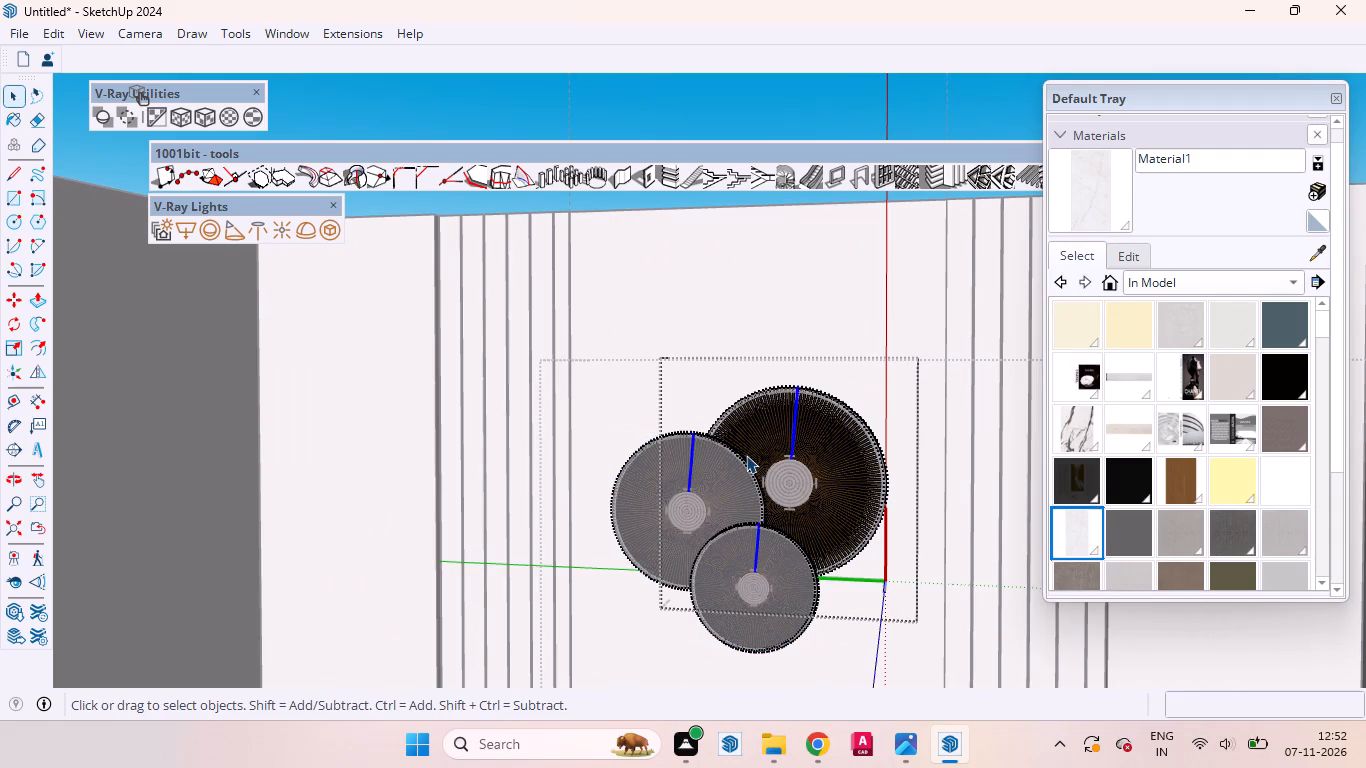
left_click(748, 444)
left_click(768, 420)
double_click(802, 404)
left_click(815, 407)
left_click(874, 462)
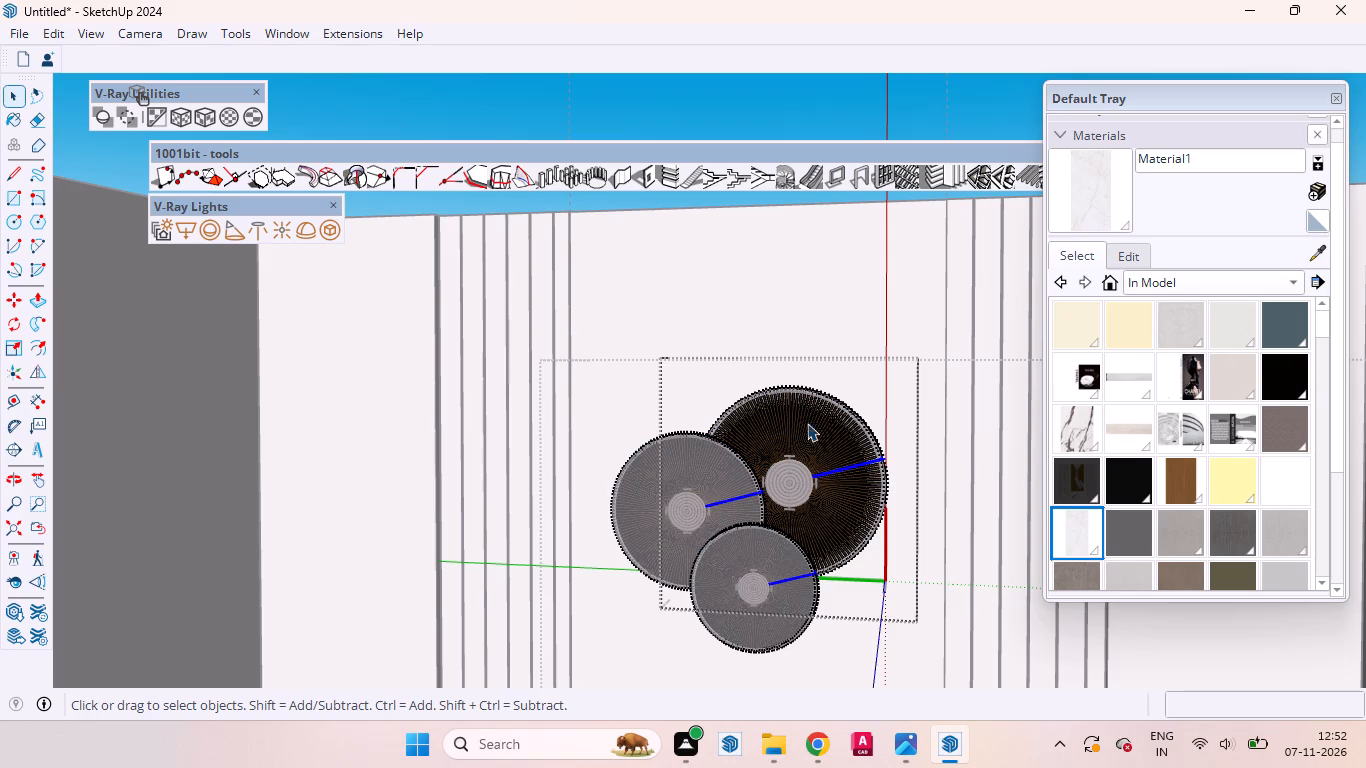
left_click(657, 105)
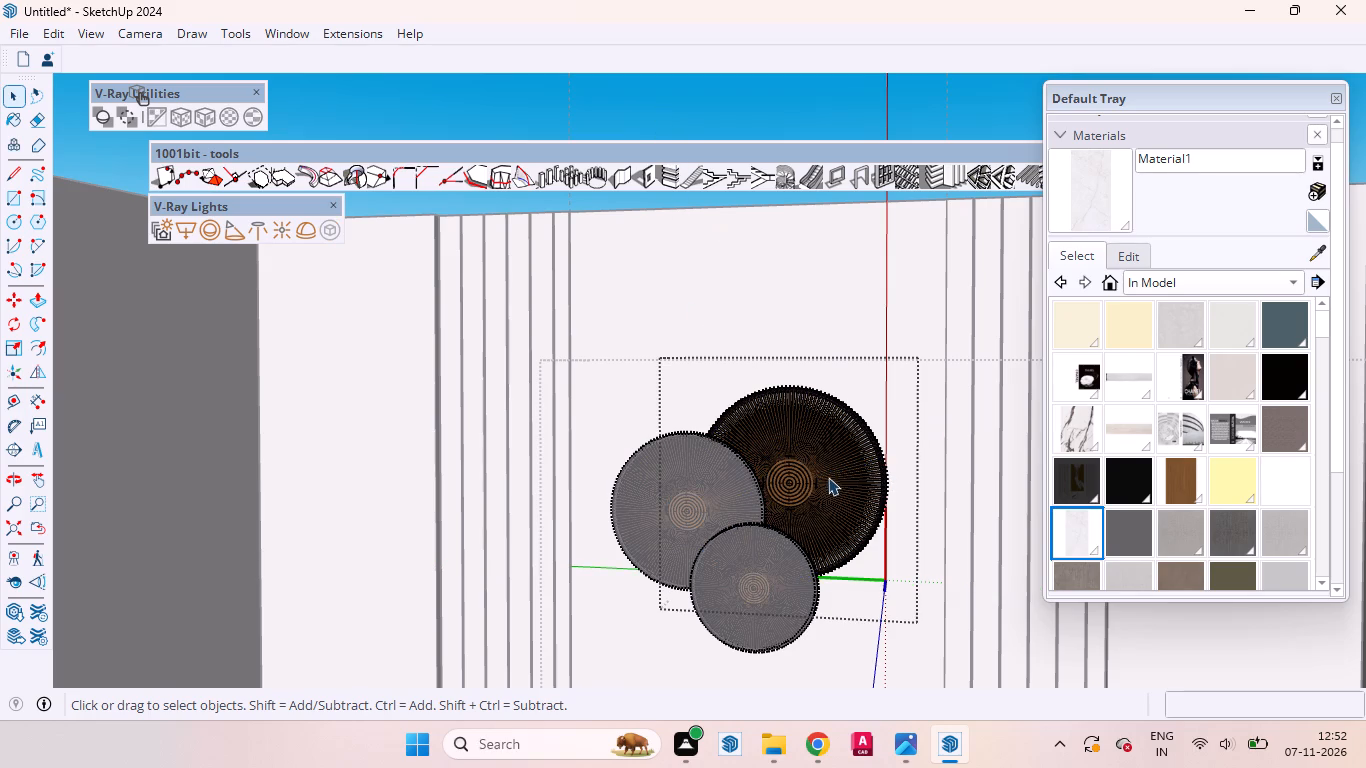
Inspect the largest disc's centre rings and spokes, opening one spoke down to its raw geometry and closing it again.
left_click(818, 480)
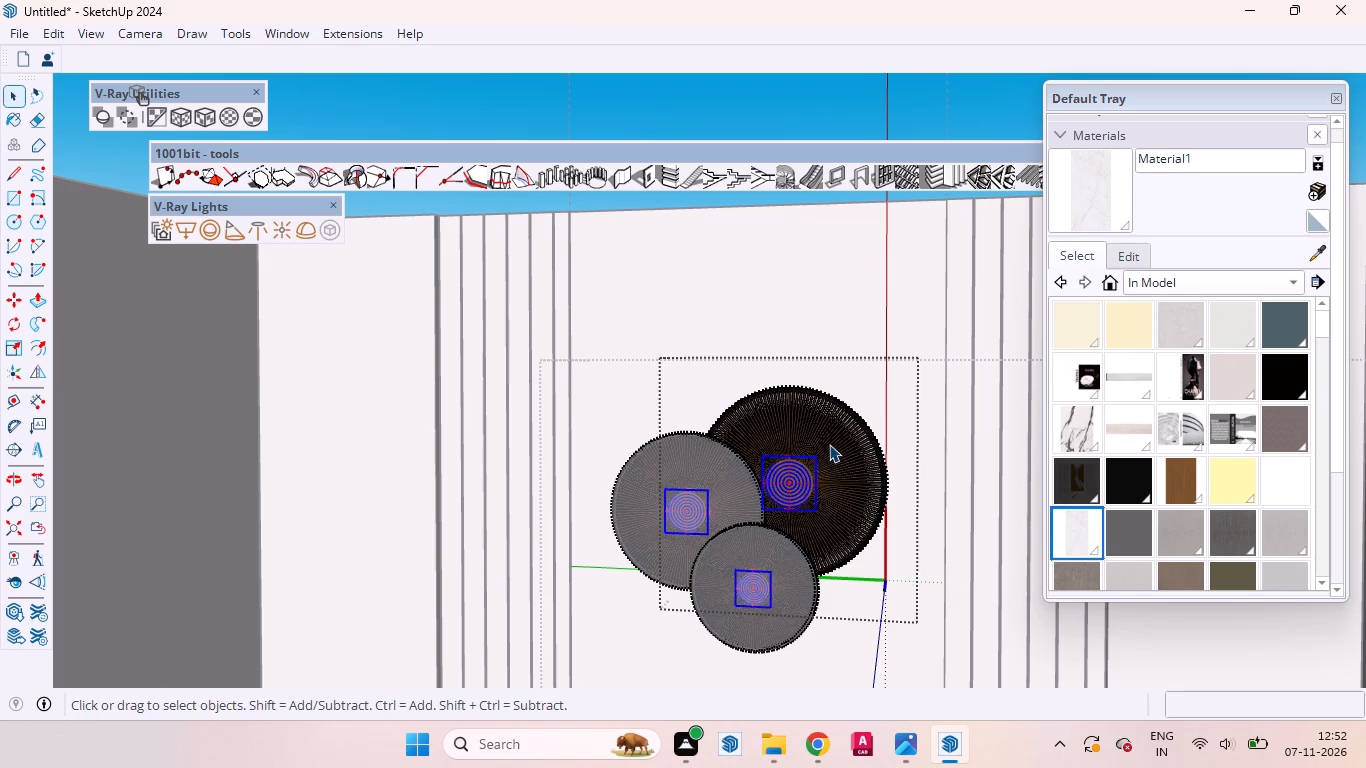
left_click(829, 444)
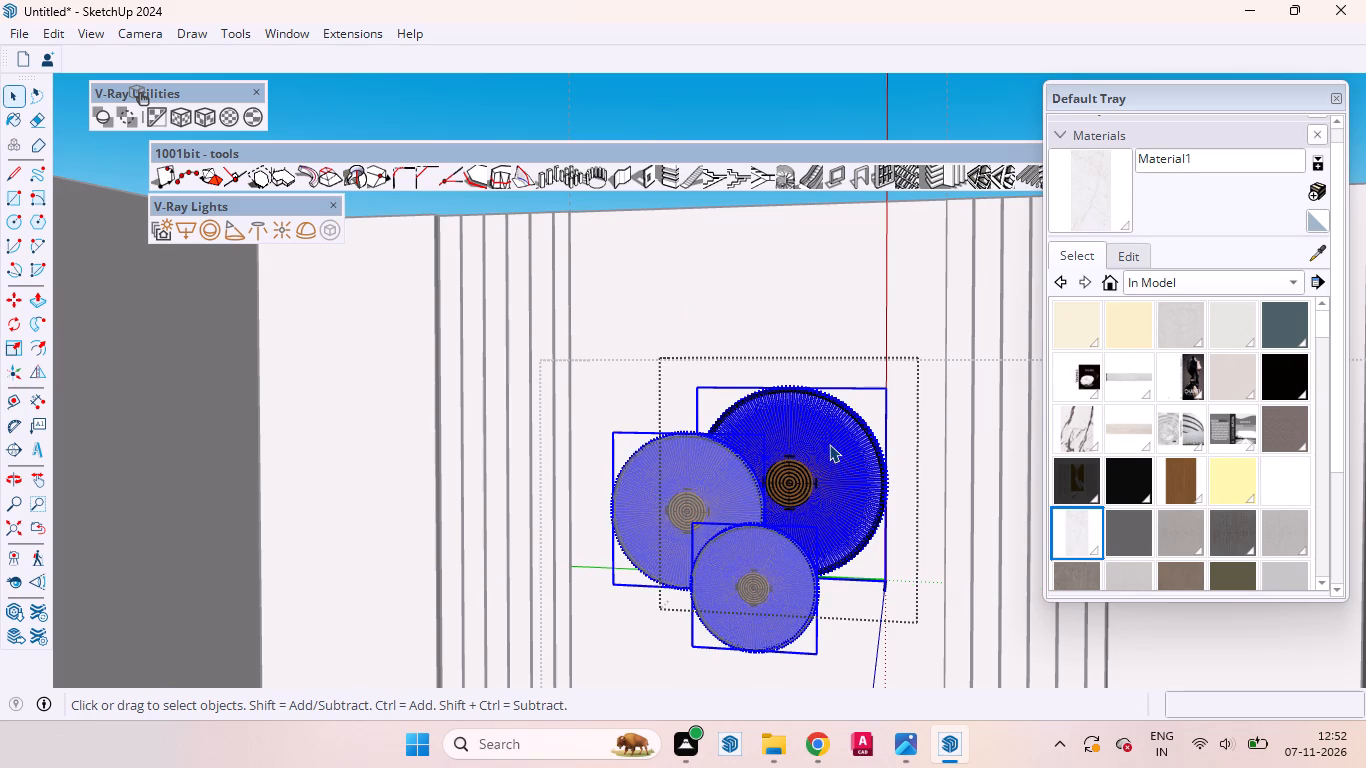
left_click(829, 444)
left_click(829, 444)
triple_click(829, 444)
left_click(829, 444)
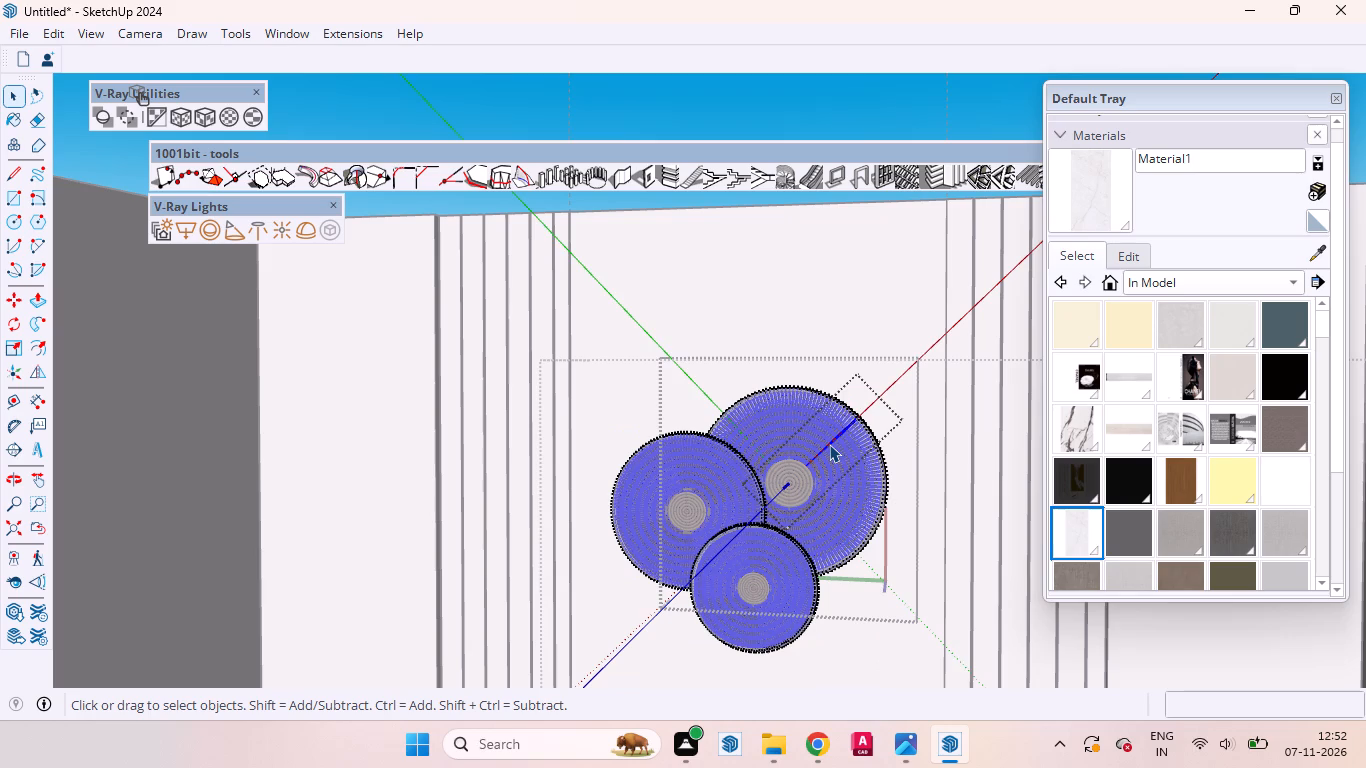
triple_click(829, 444)
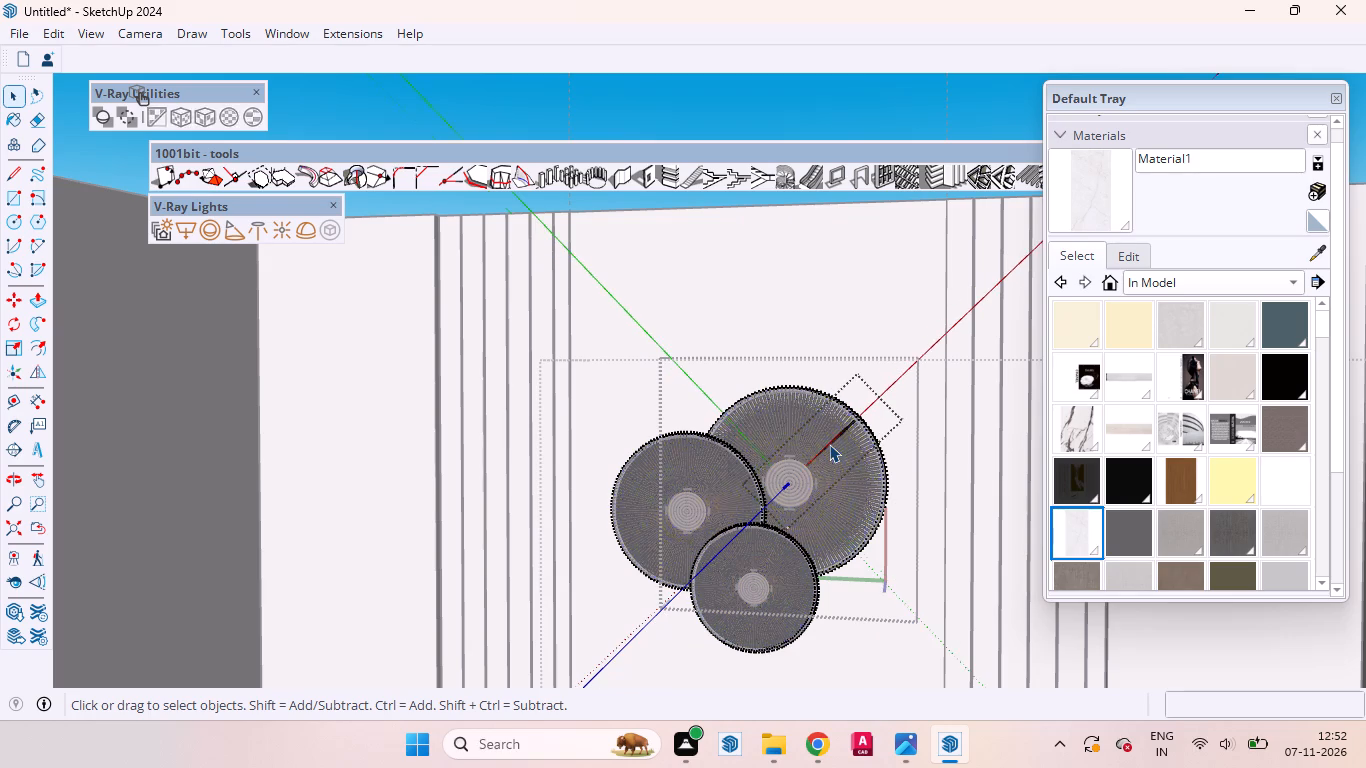
left_click(829, 444)
triple_click(829, 444)
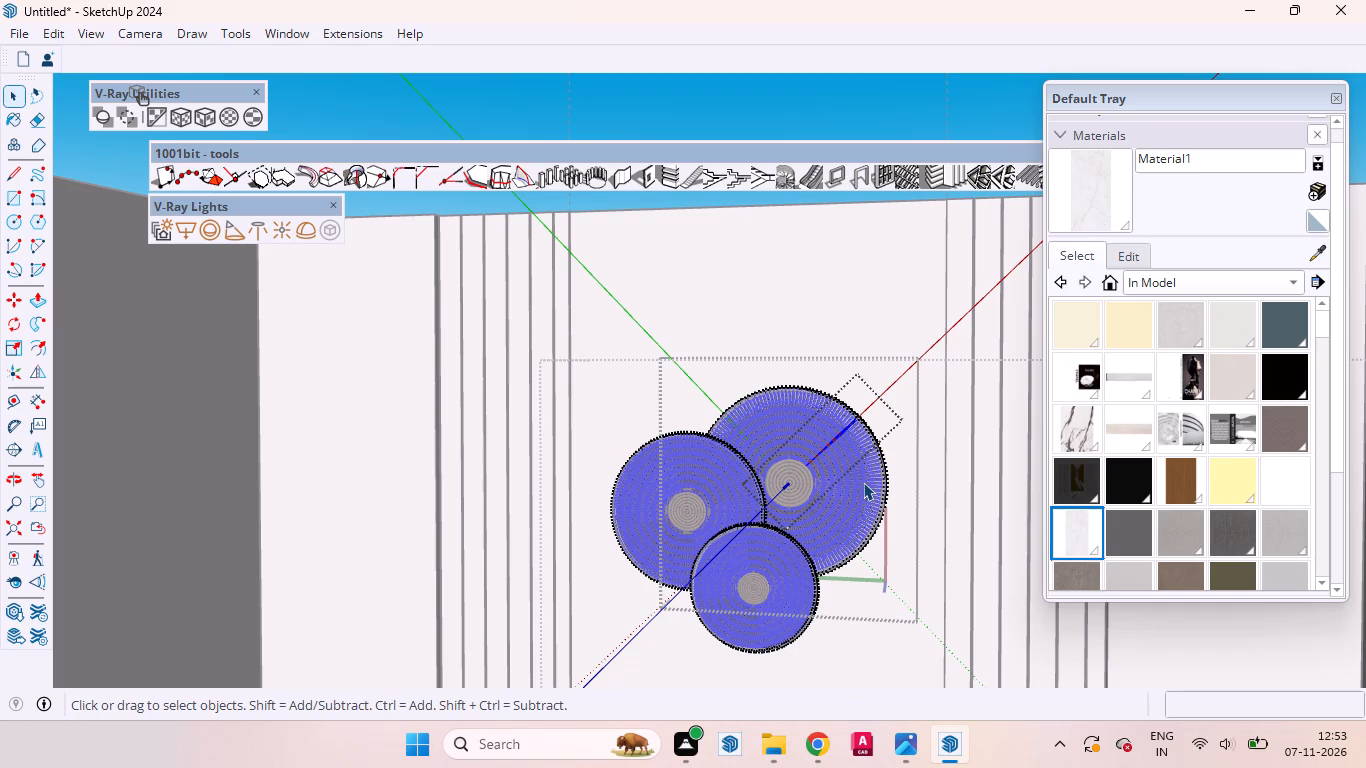
scroll(806, 494, "down", 1)
scroll(806, 494, "up", 1)
scroll(806, 494, "down", 4)
scroll(608, 342, "down", 17)
left_click(682, 258)
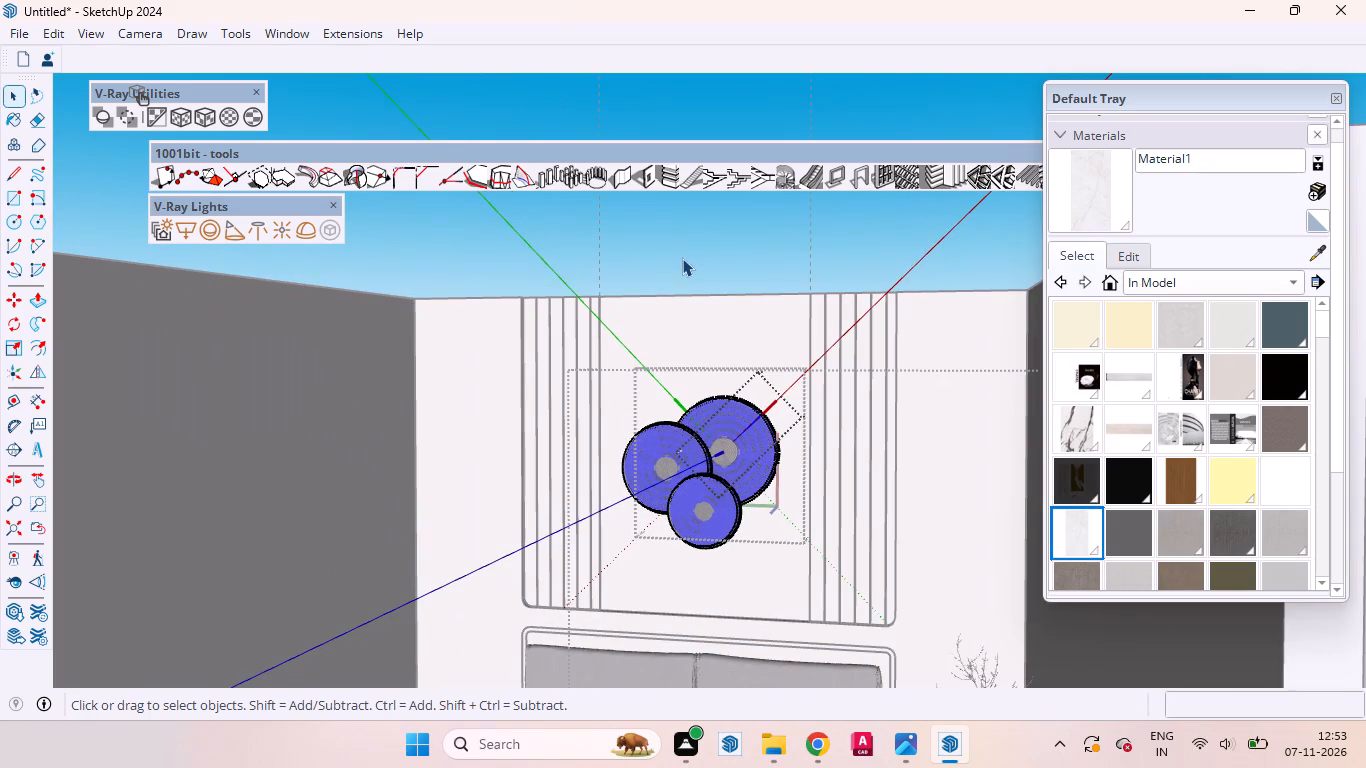
double_click(682, 258)
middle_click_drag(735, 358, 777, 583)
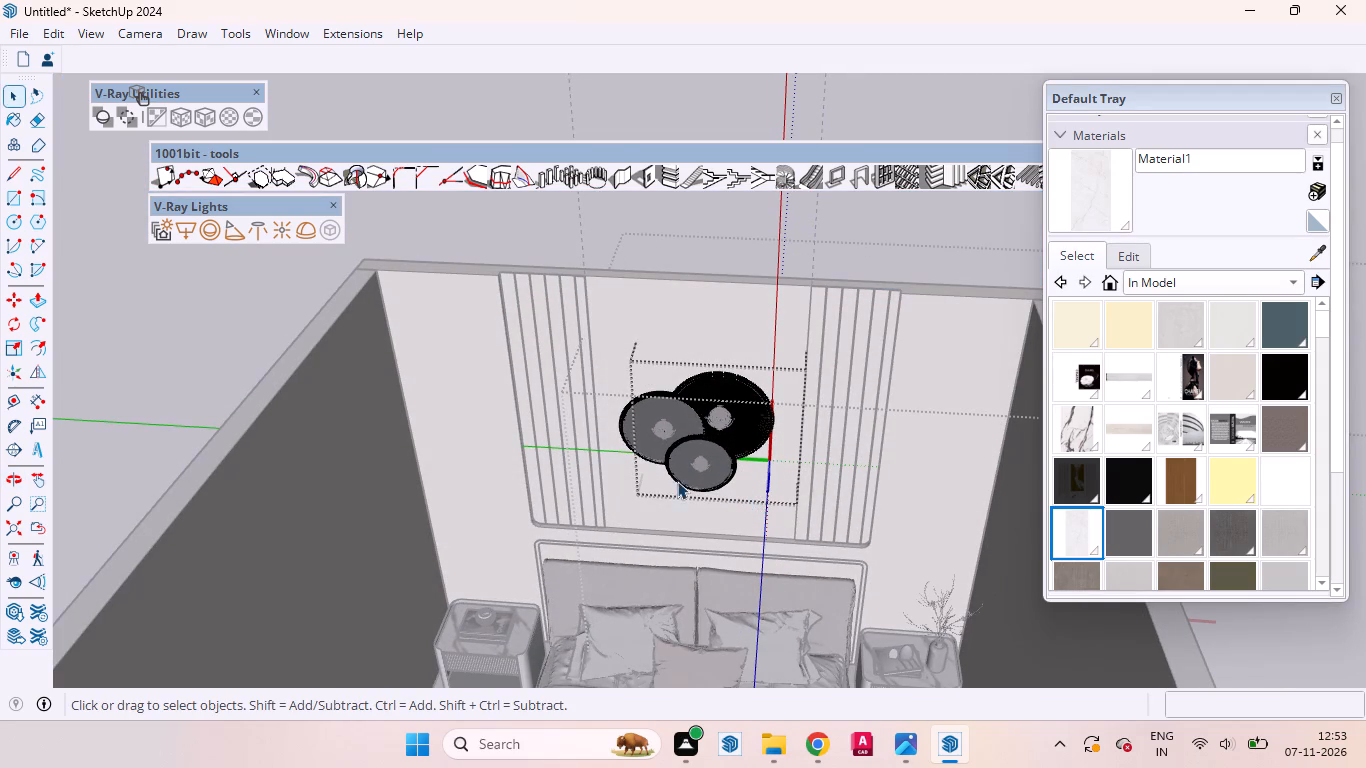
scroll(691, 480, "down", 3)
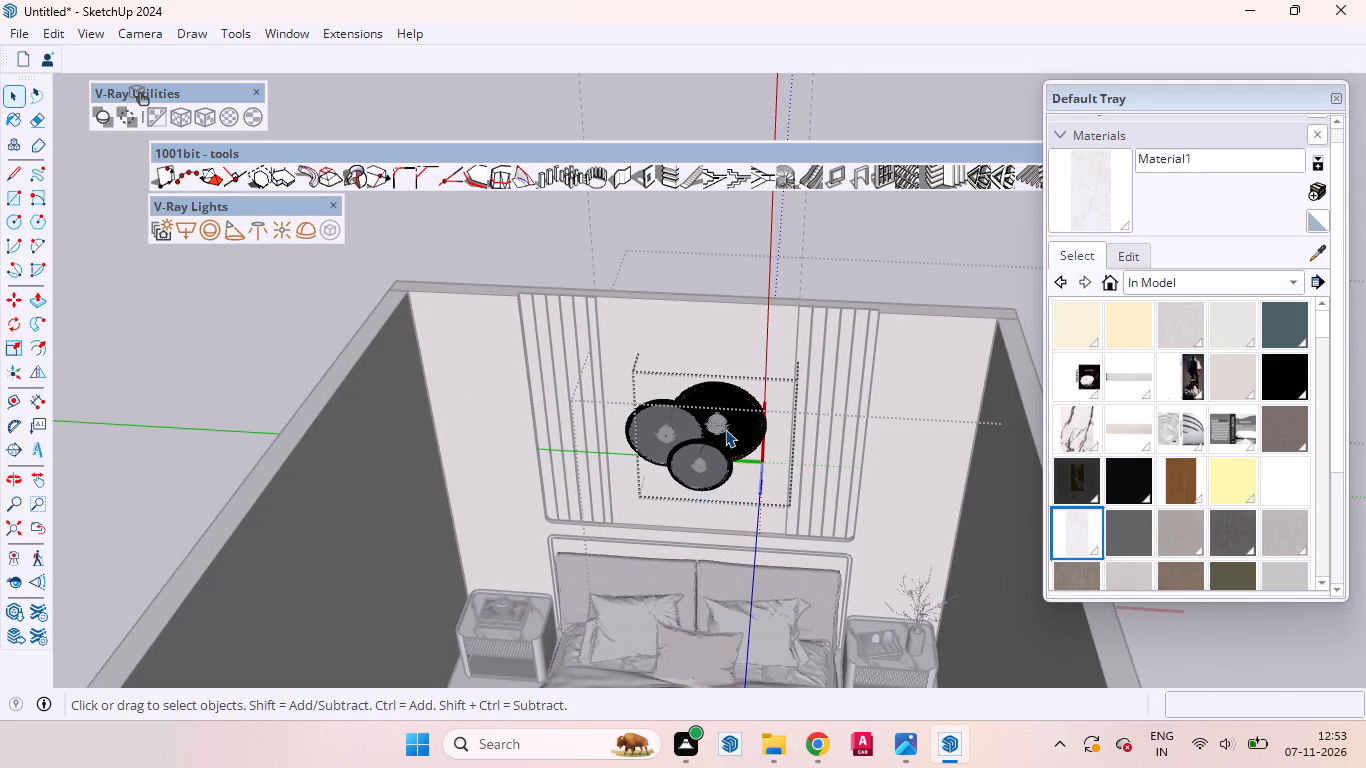
Close the wall light's open components and the back wall group, returning to the top level of the bedroom model.
scroll(725, 429, "down", 1)
middle_click_drag(726, 460, 612, 447)
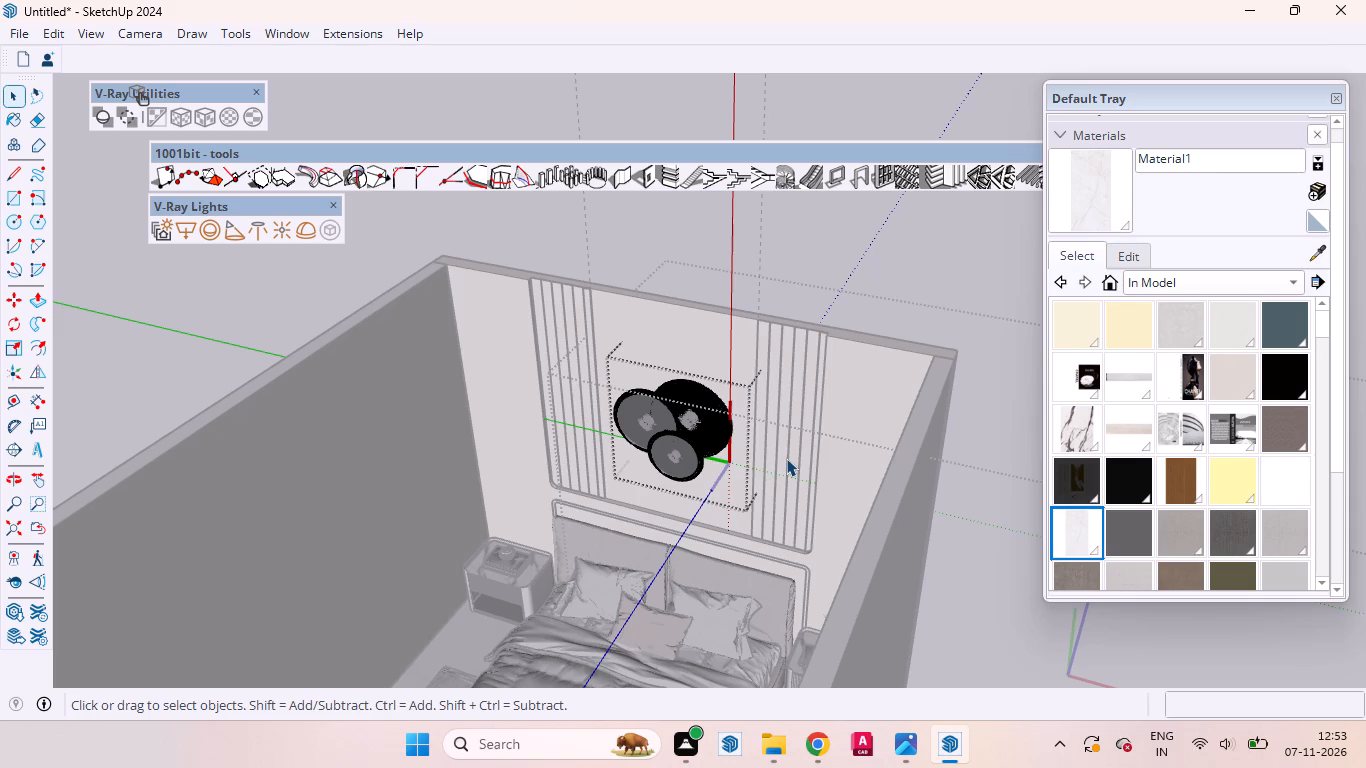
scroll(812, 403, "down", 20)
scroll(812, 403, "down", 2)
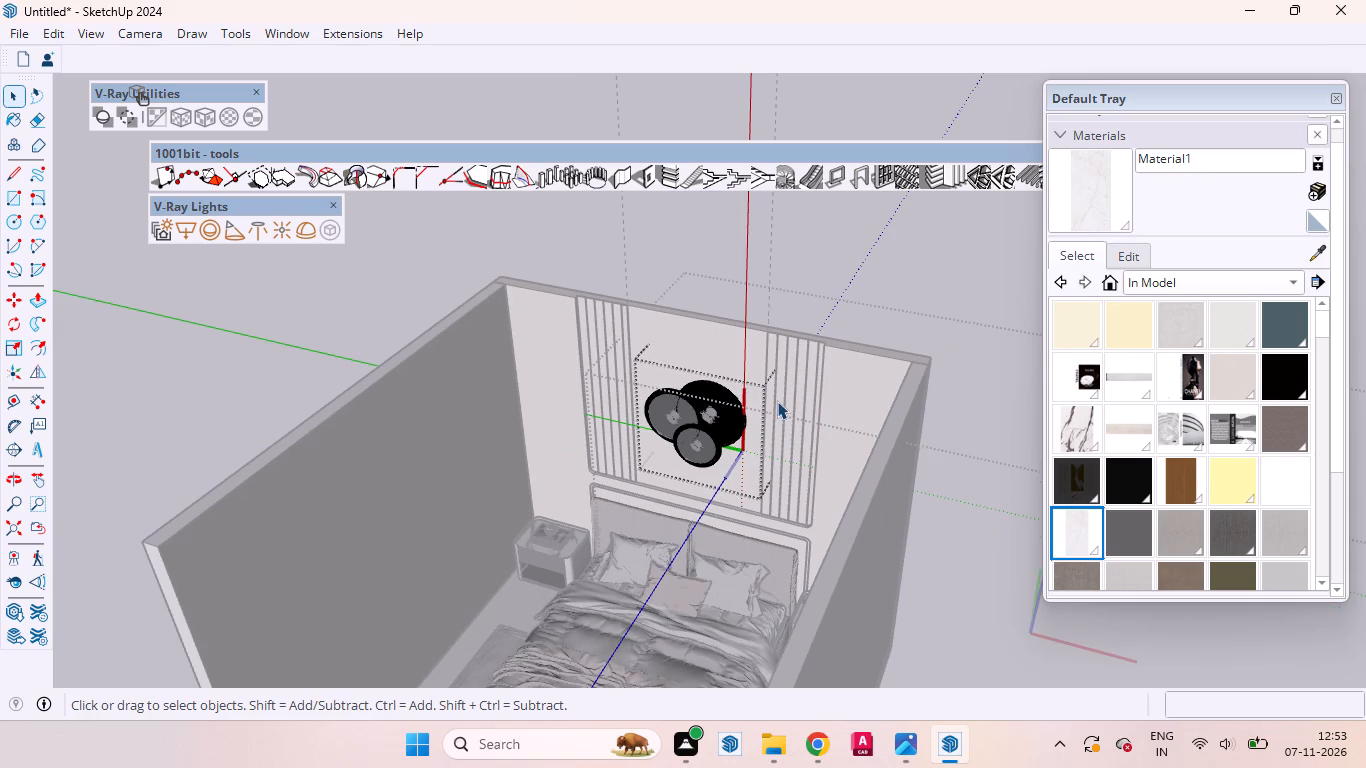
scroll(777, 401, "down", 3)
scroll(653, 460, "up", 1)
scroll(645, 462, "down", 1)
middle_click_drag(628, 462, 902, 334)
scroll(786, 429, "down", 9)
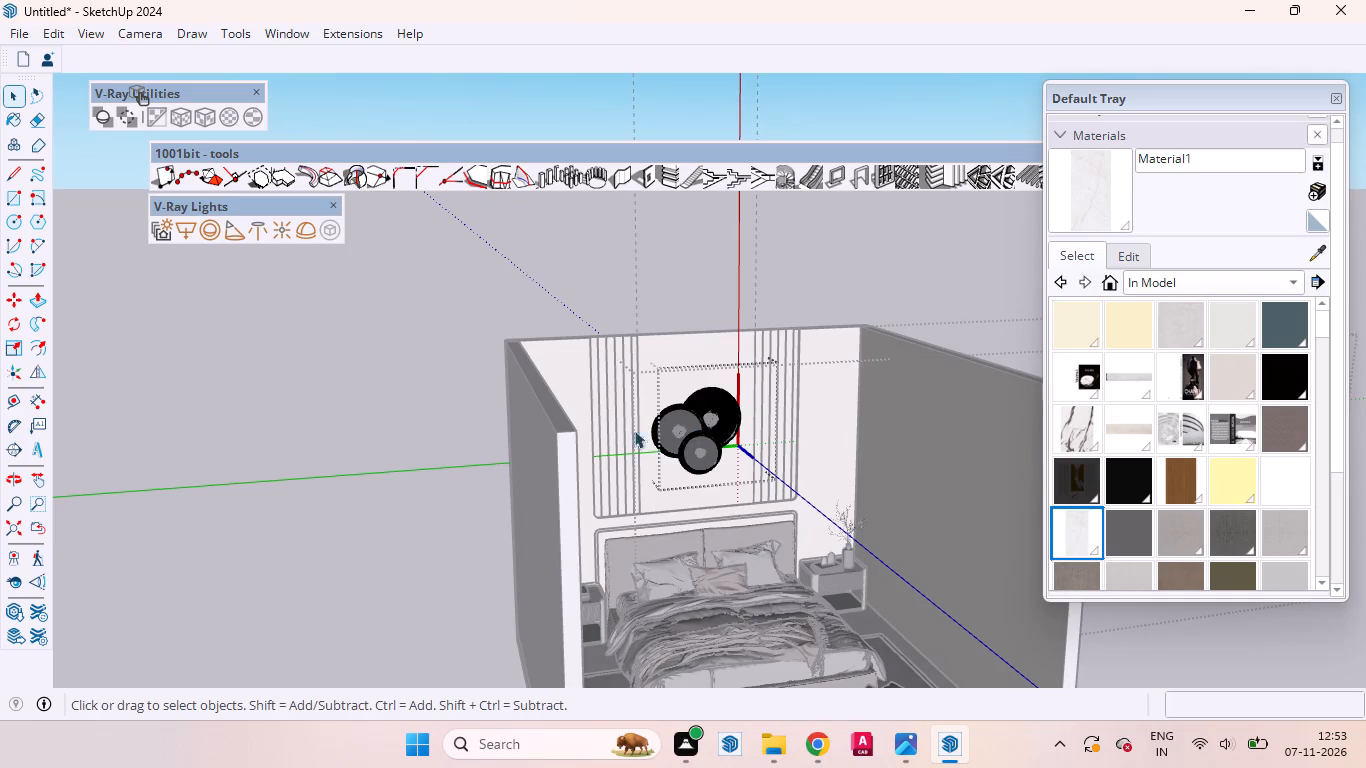
middle_click_drag(829, 491, 643, 460)
middle_click_drag(774, 429, 606, 400)
left_click(415, 504)
left_click(415, 497)
double_click(406, 440)
left_click(423, 409)
Examine the whole bedroom from outside, looking in from the open front and from raised corner angles.
middle_click_drag(709, 426, 518, 441)
middle_click_drag(646, 442, 543, 453)
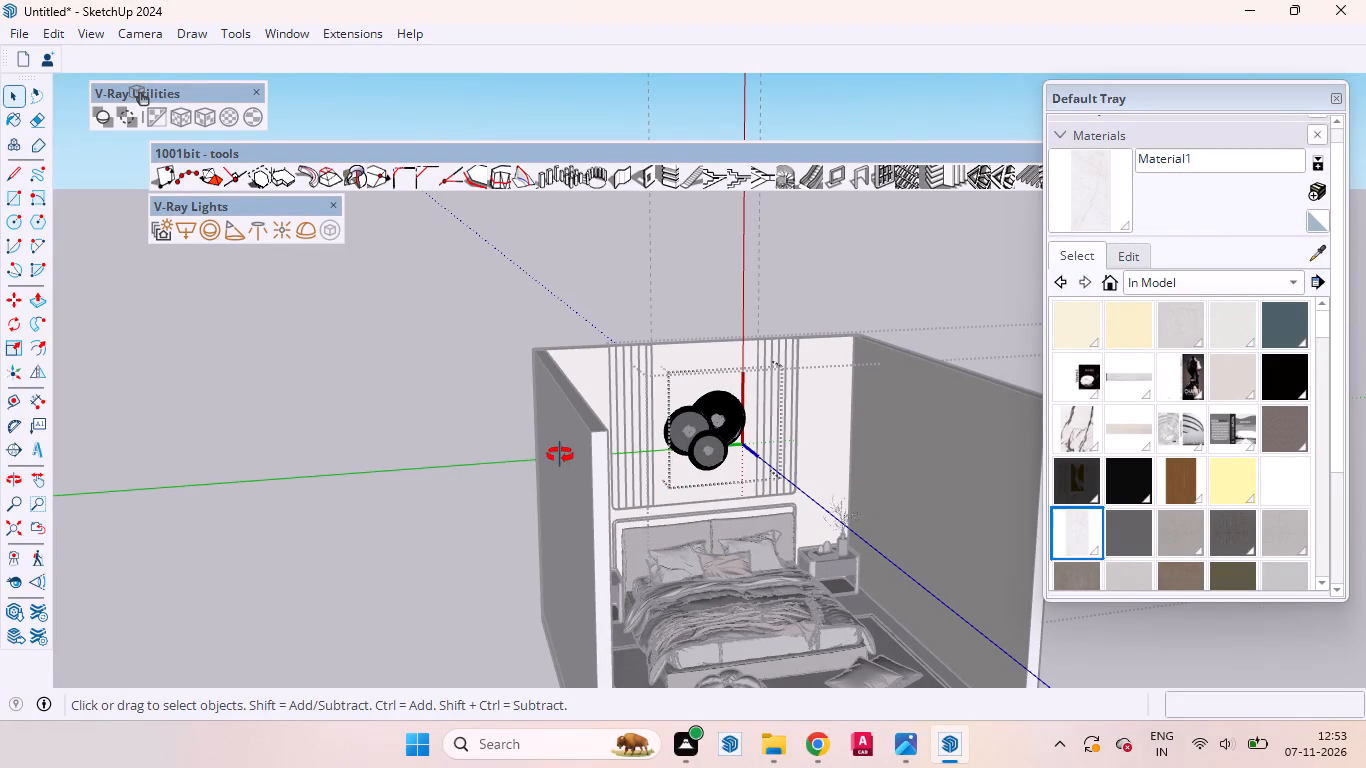
scroll(560, 455, "up", 2)
middle_click_drag(628, 458, 539, 464)
scroll(617, 461, "down", 3)
middle_click_drag(616, 463, 574, 446)
scroll(593, 444, "down", 3)
middle_click_drag(613, 458, 651, 461)
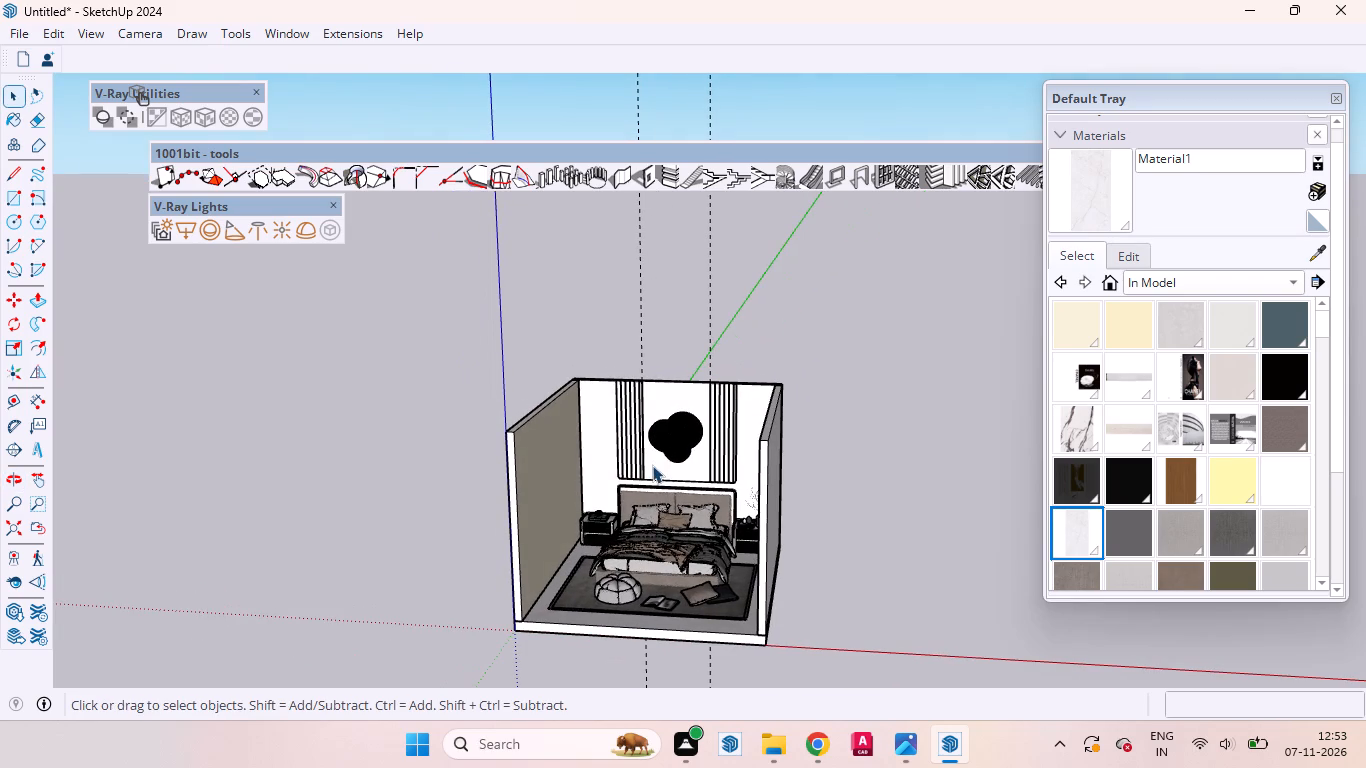
middle_click_drag(624, 469, 581, 456)
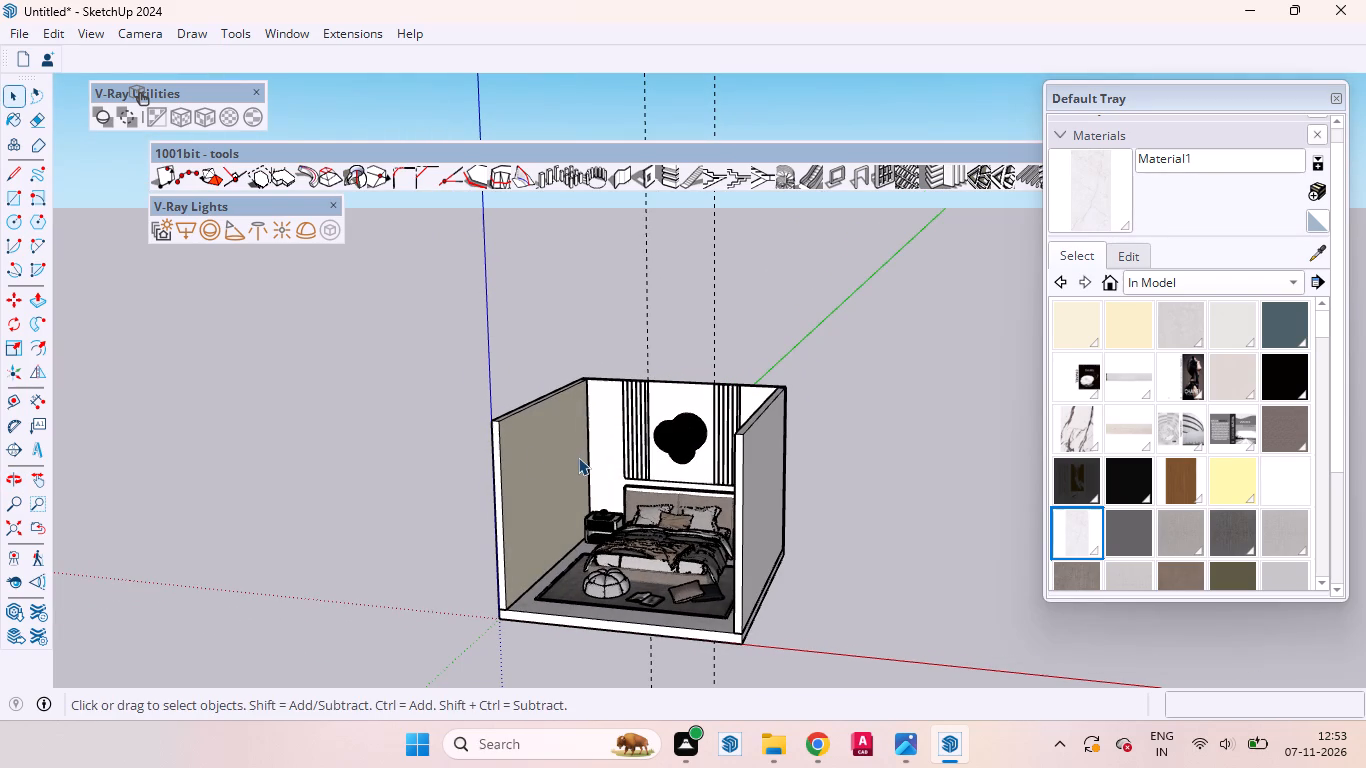
middle_click_drag(538, 467, 493, 477)
middle_click_drag(618, 459, 588, 513)
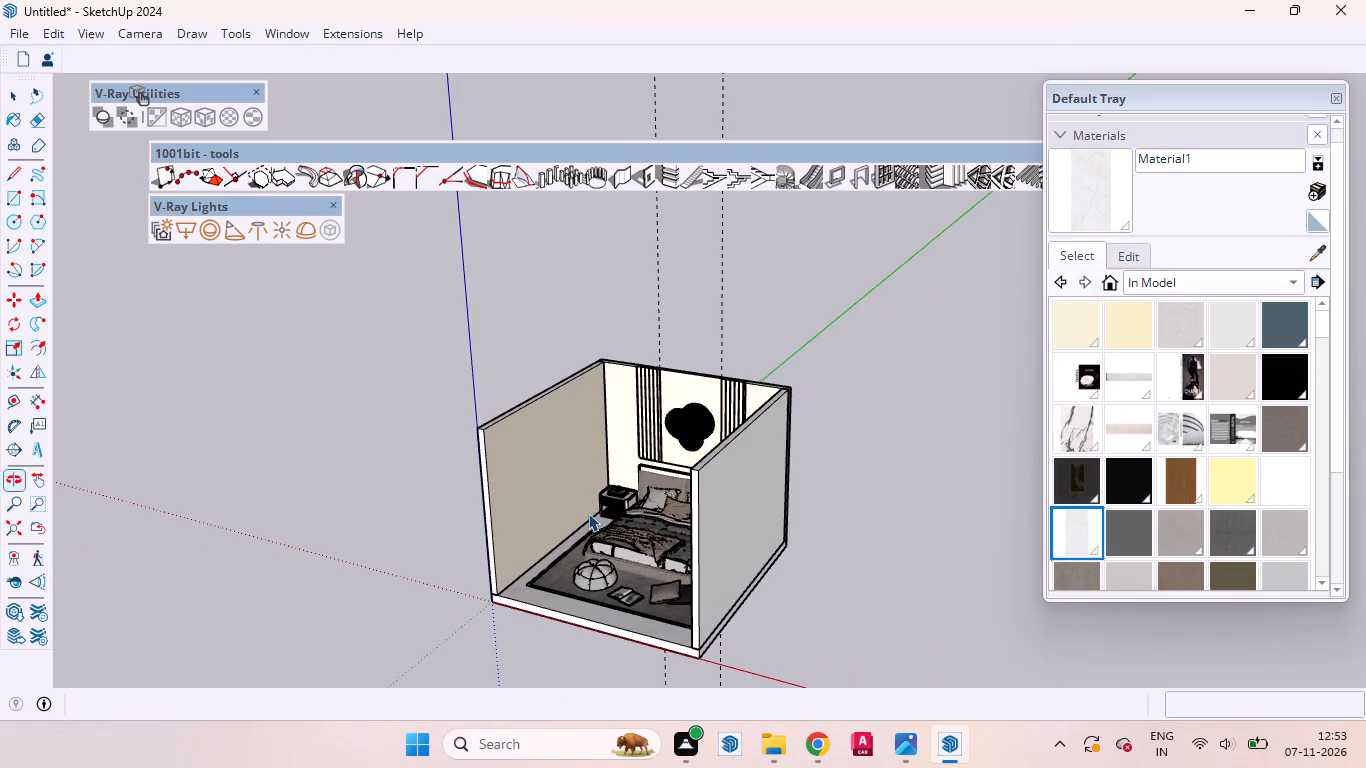
scroll(562, 507, "down", 2)
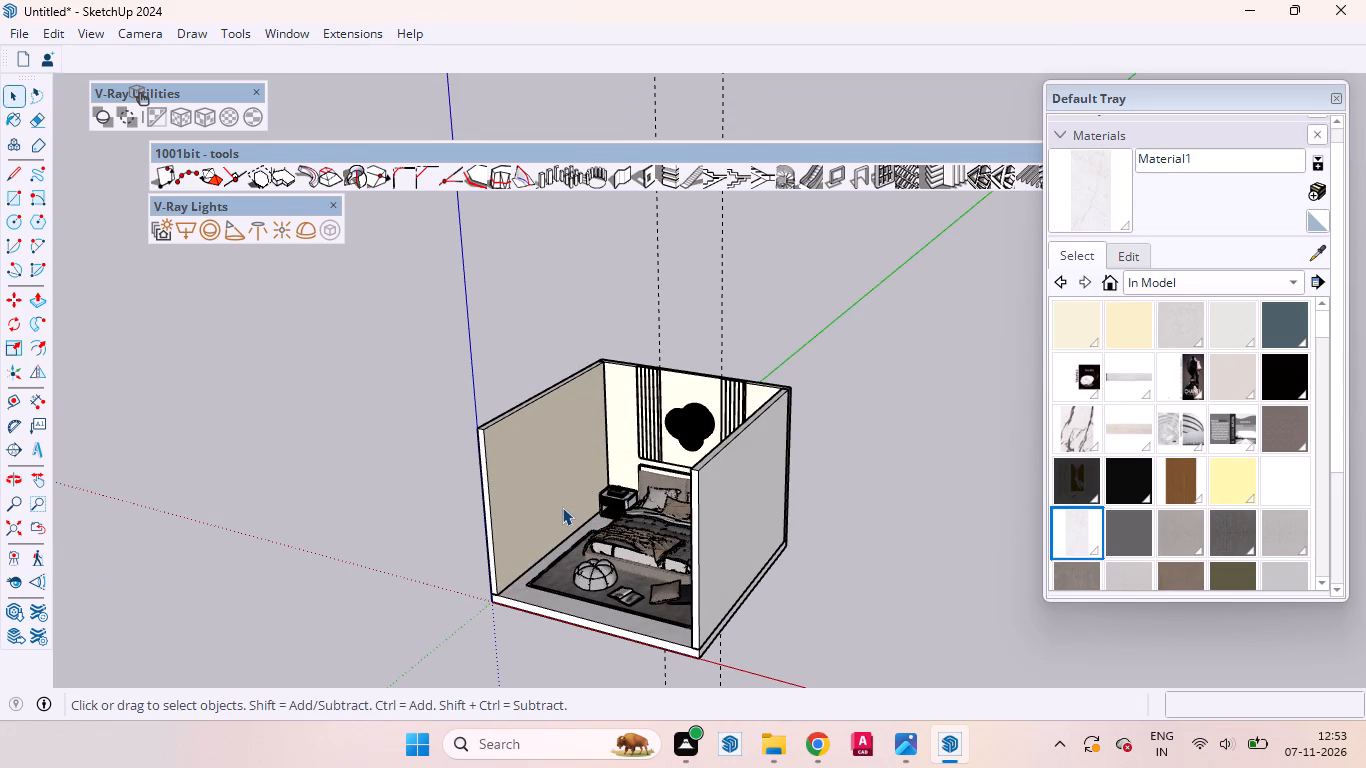
middle_click_drag(576, 501, 566, 432)
scroll(608, 491, "down", 1)
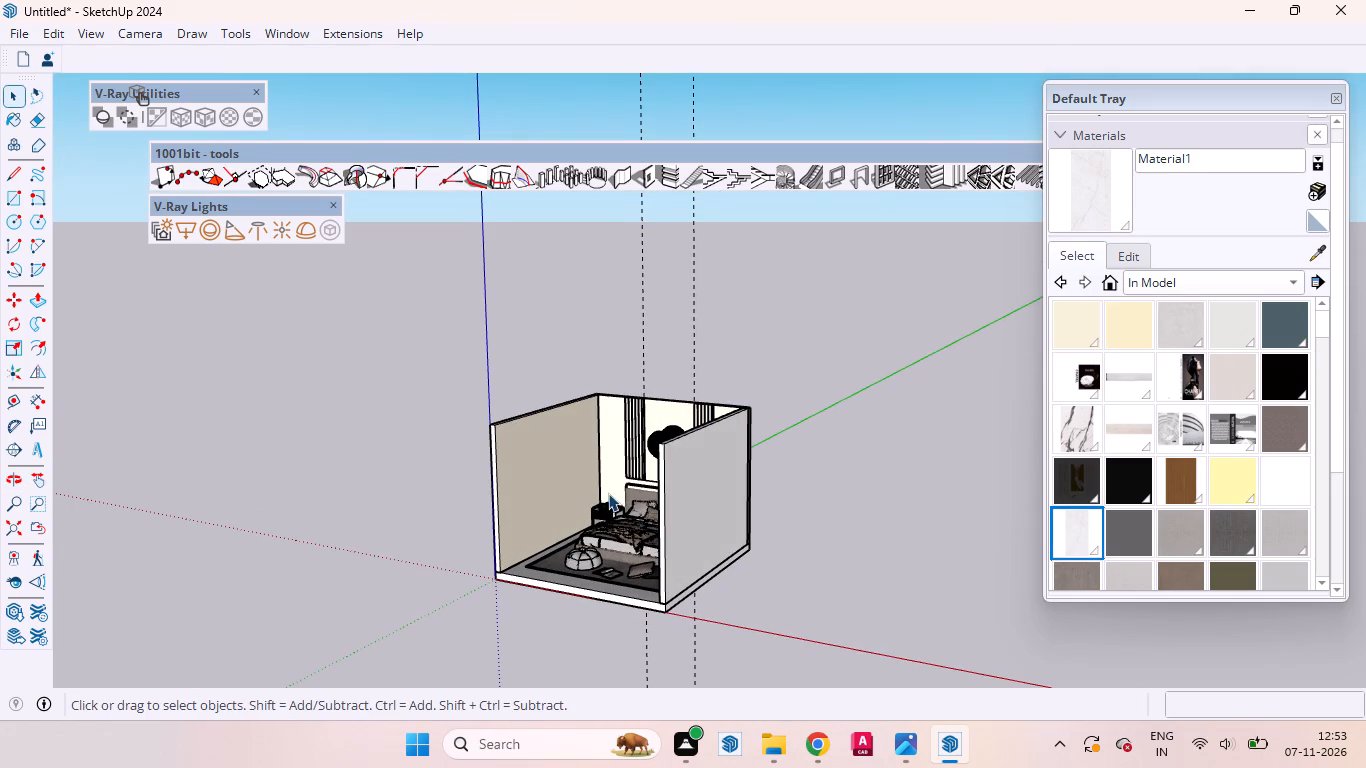
scroll(608, 493, "down", 1)
middle_click_drag(608, 494, 596, 553)
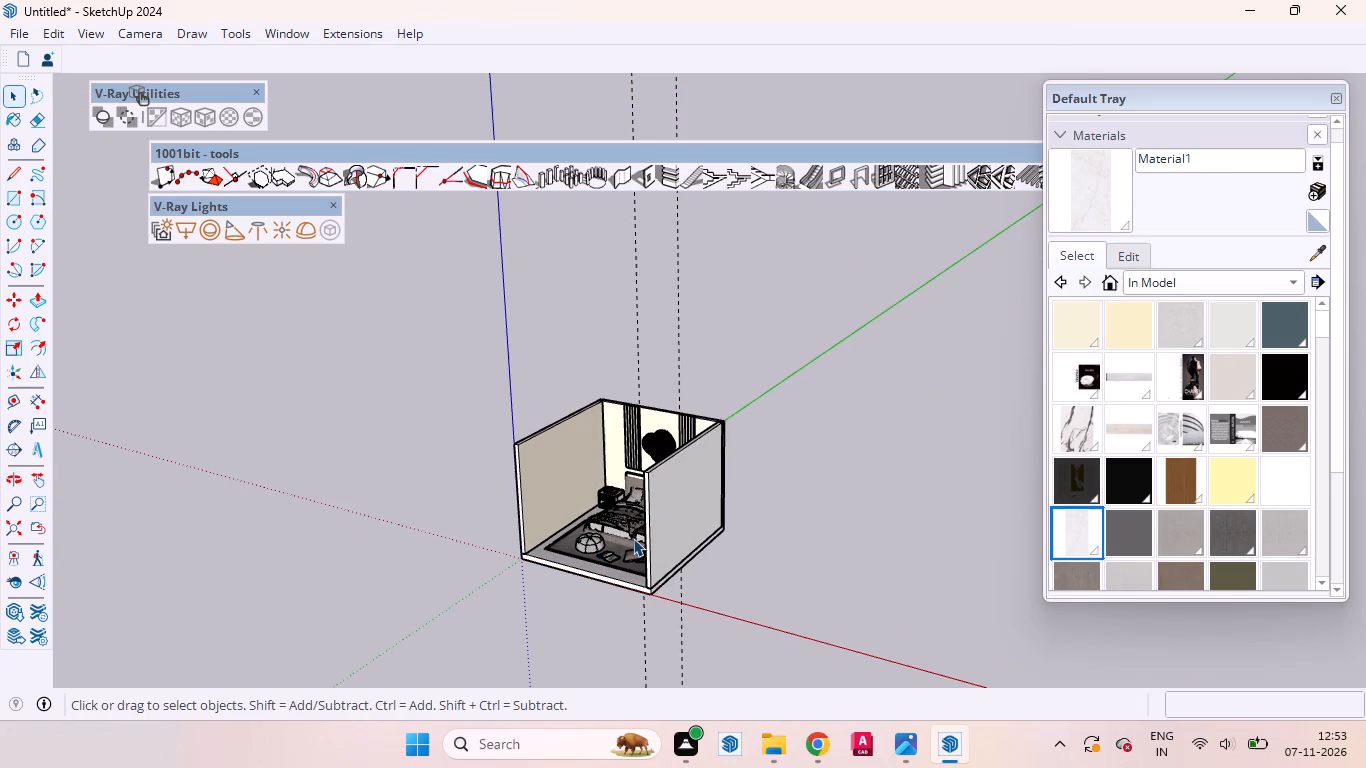
middle_click_drag(630, 543, 607, 592)
scroll(666, 588, "down", 1)
middle_click_drag(600, 576, 593, 590)
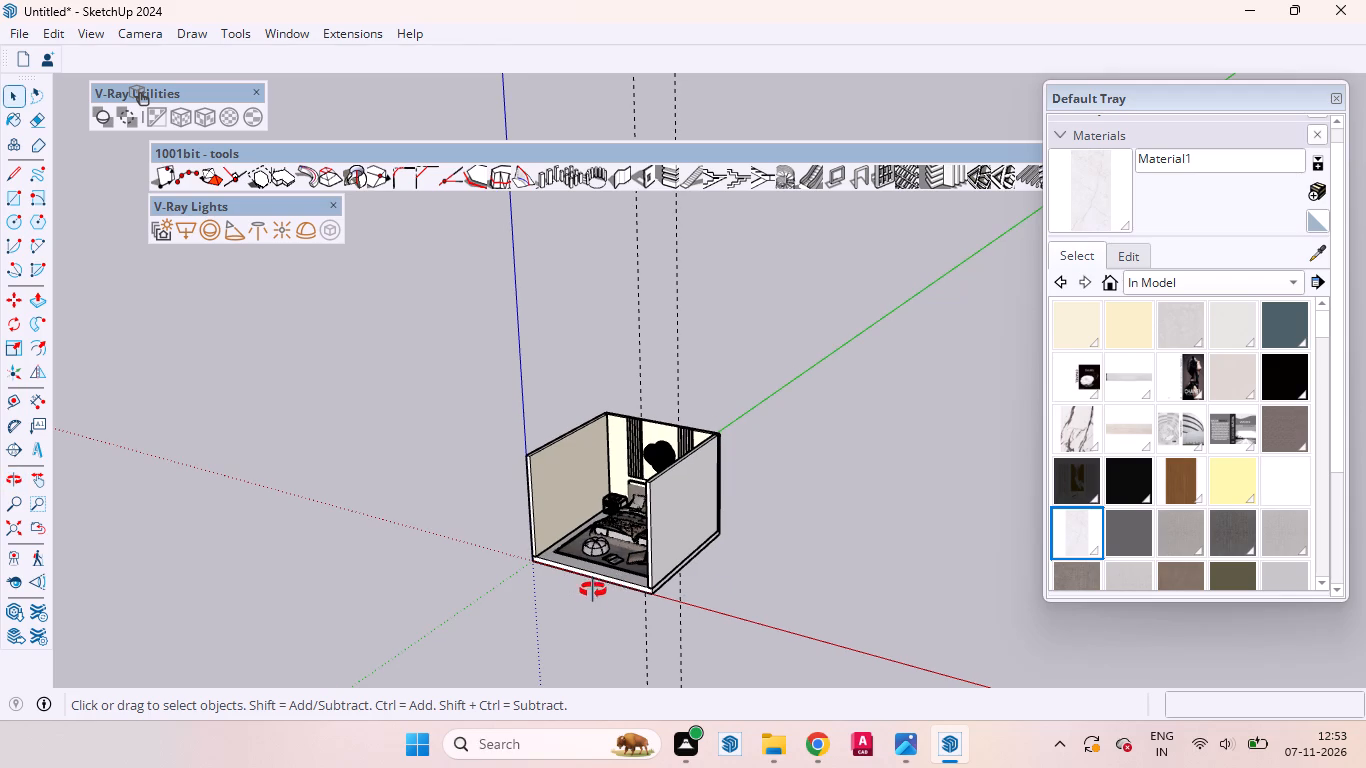
middle_click_drag(593, 590, 584, 615)
scroll(545, 578, "down", 1)
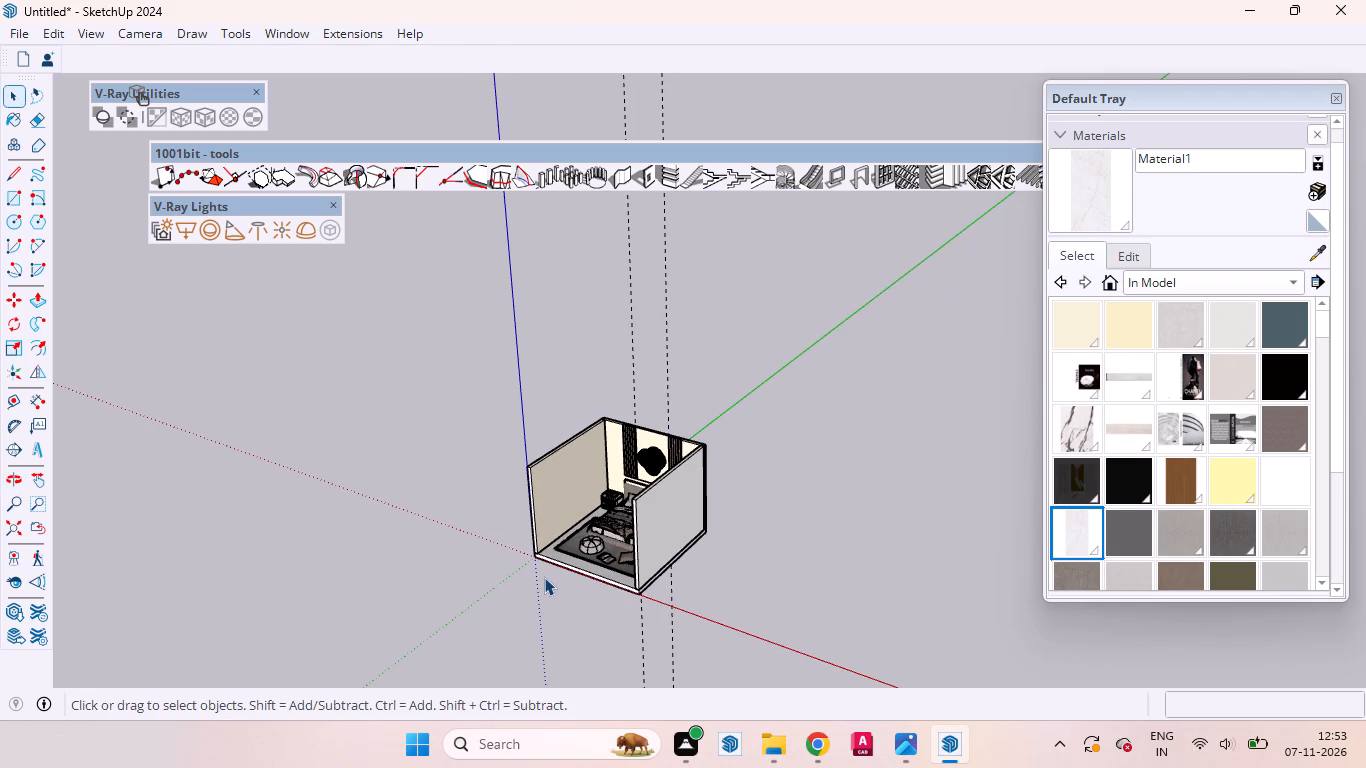
middle_click_drag(545, 574, 534, 624)
scroll(534, 576, "down", 3)
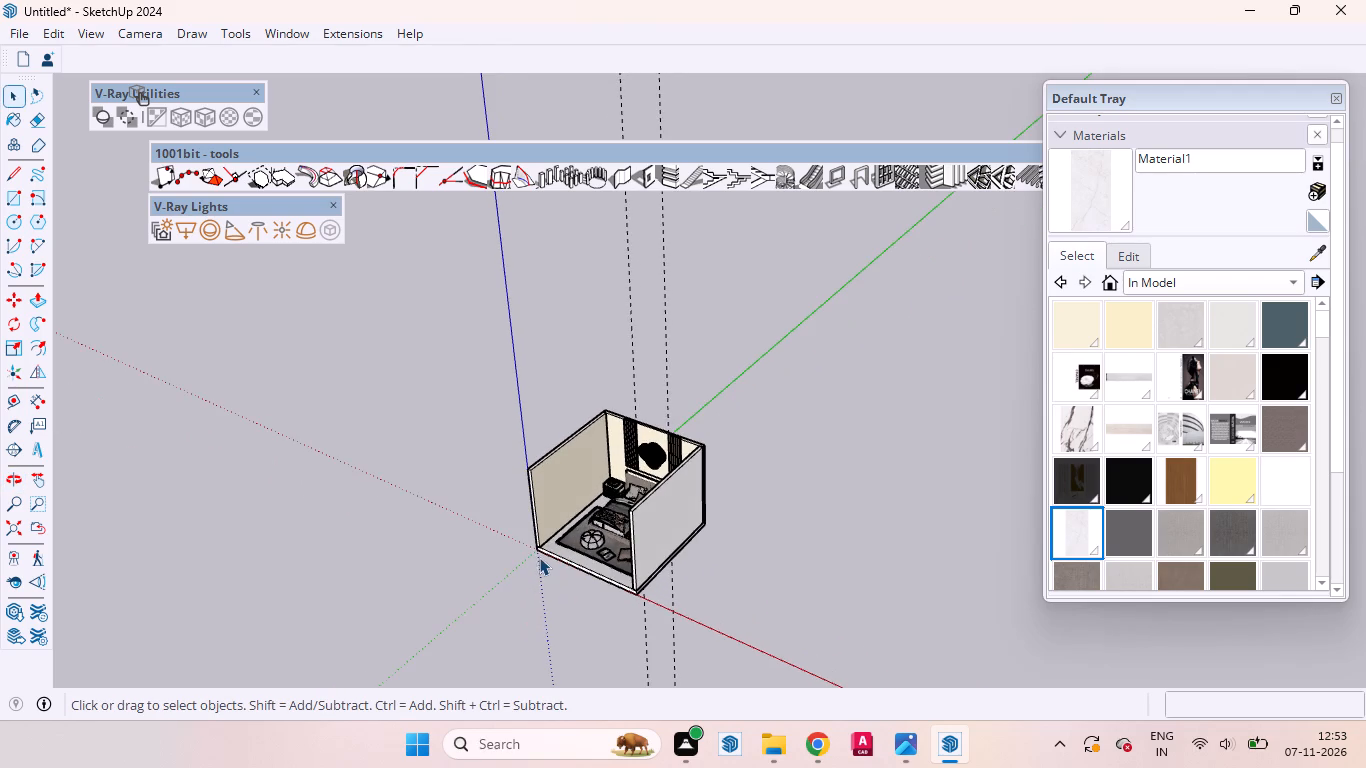
scroll(539, 557, "down", 10)
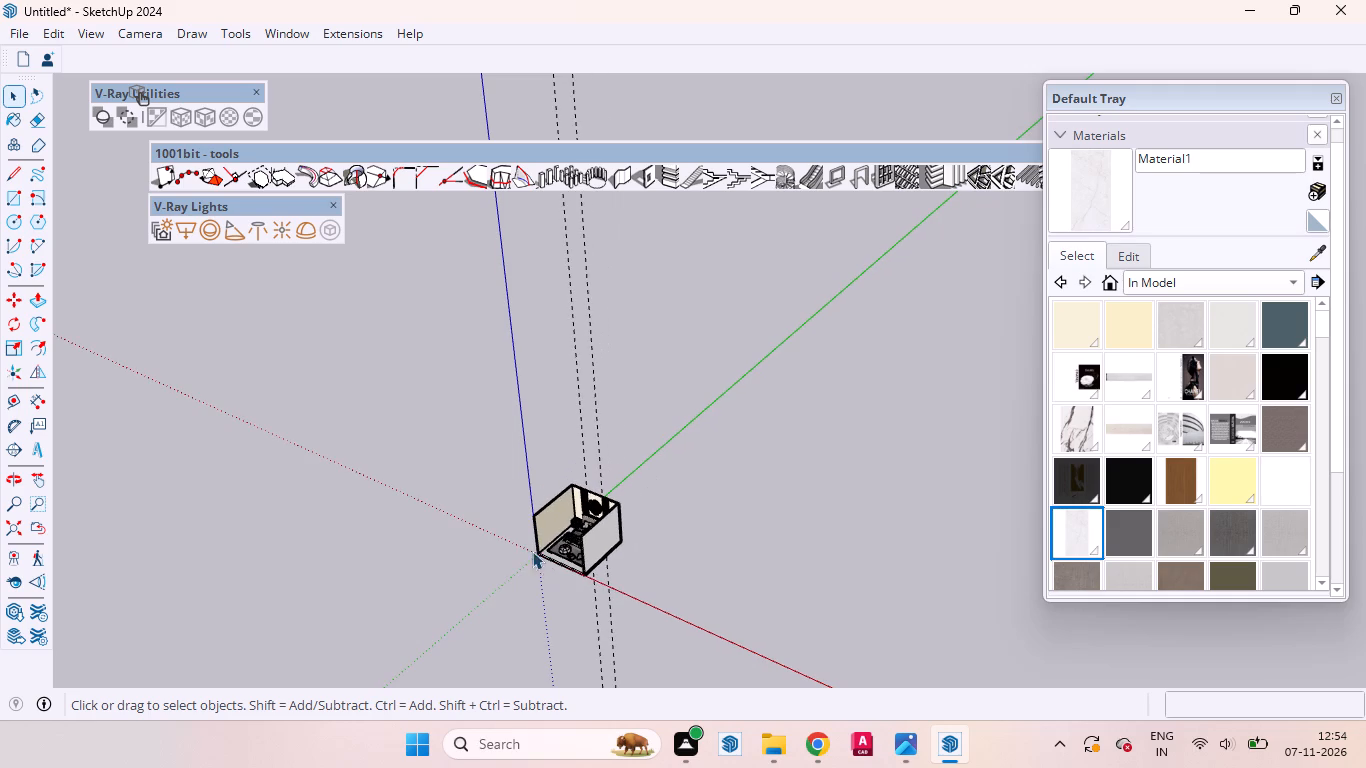
Open the back wall group and erase the two vertical dashed guide lines running through the wall.
scroll(533, 516, "up", 15)
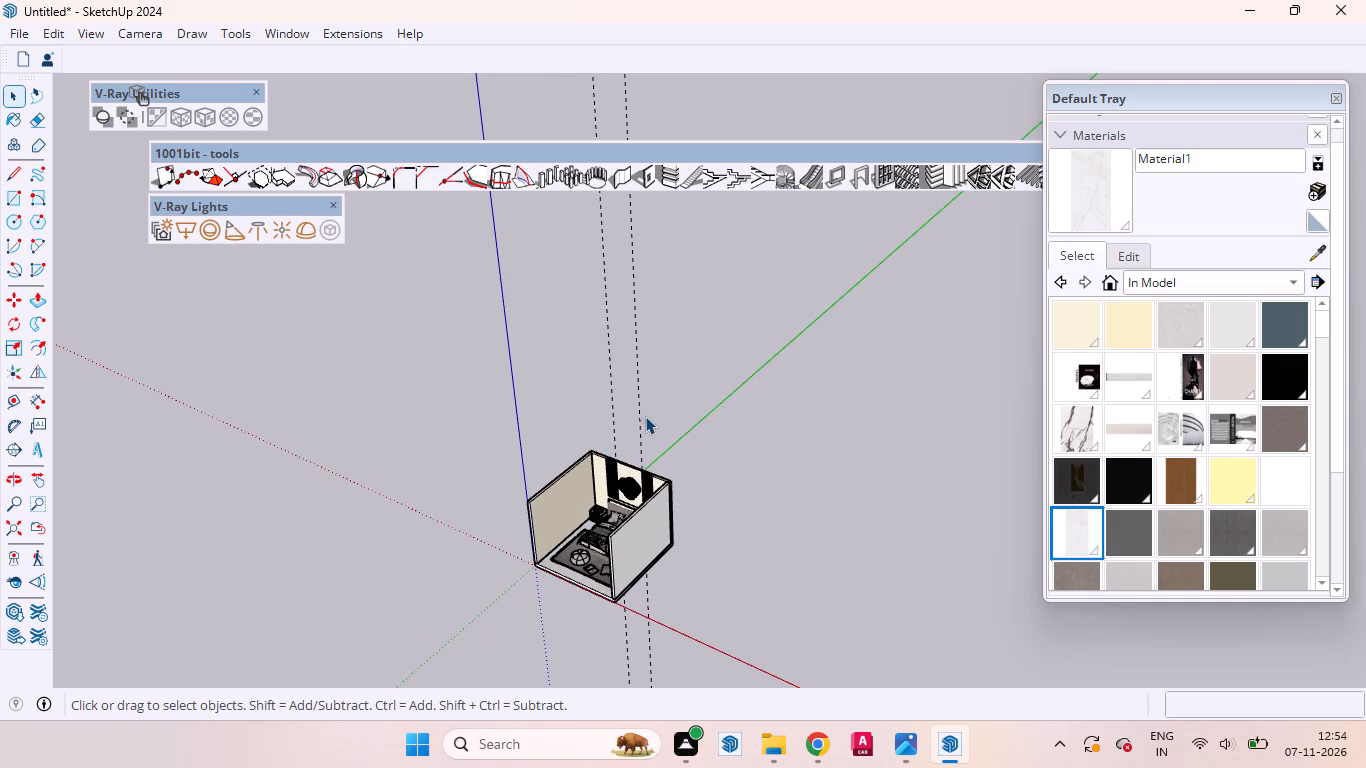
left_click_drag(653, 406, 536, 344)
scroll(614, 468, "up", 9)
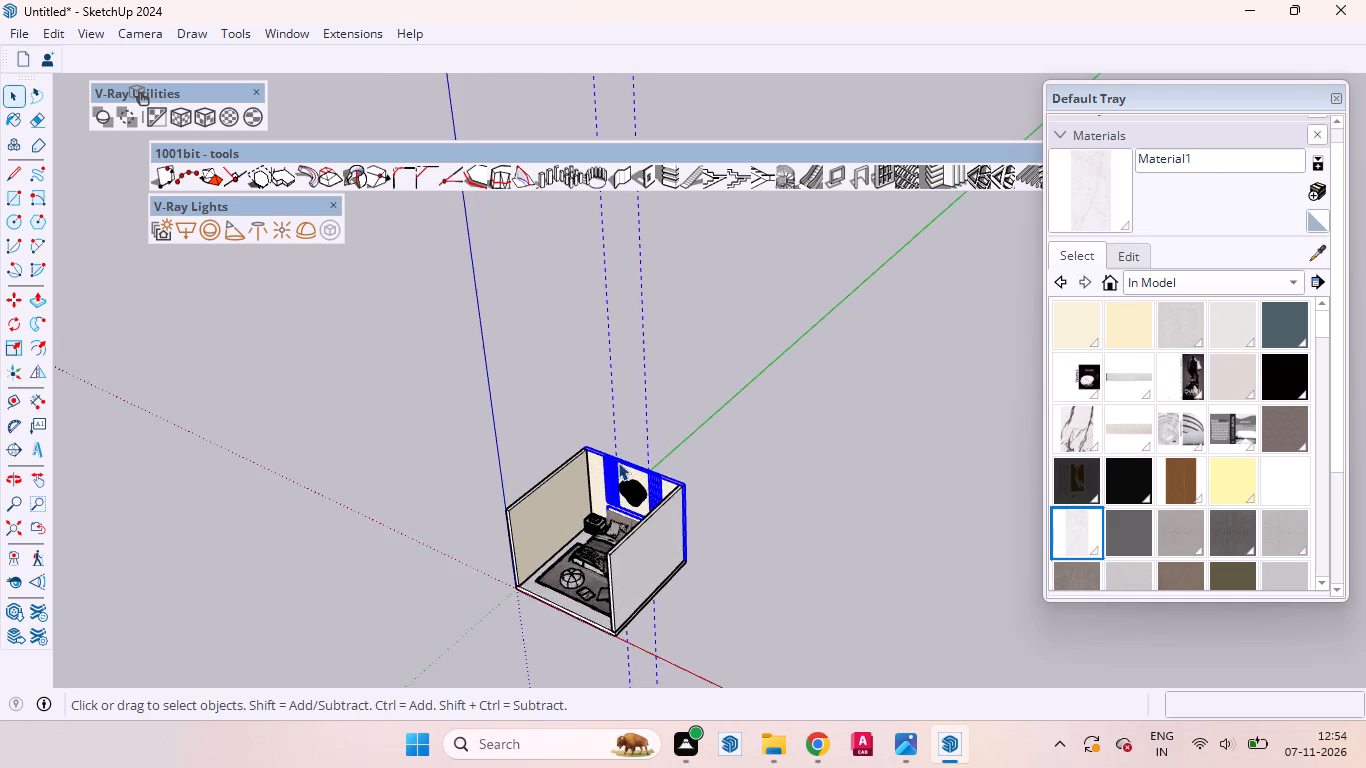
scroll(618, 462, "up", 11)
double_click(633, 473)
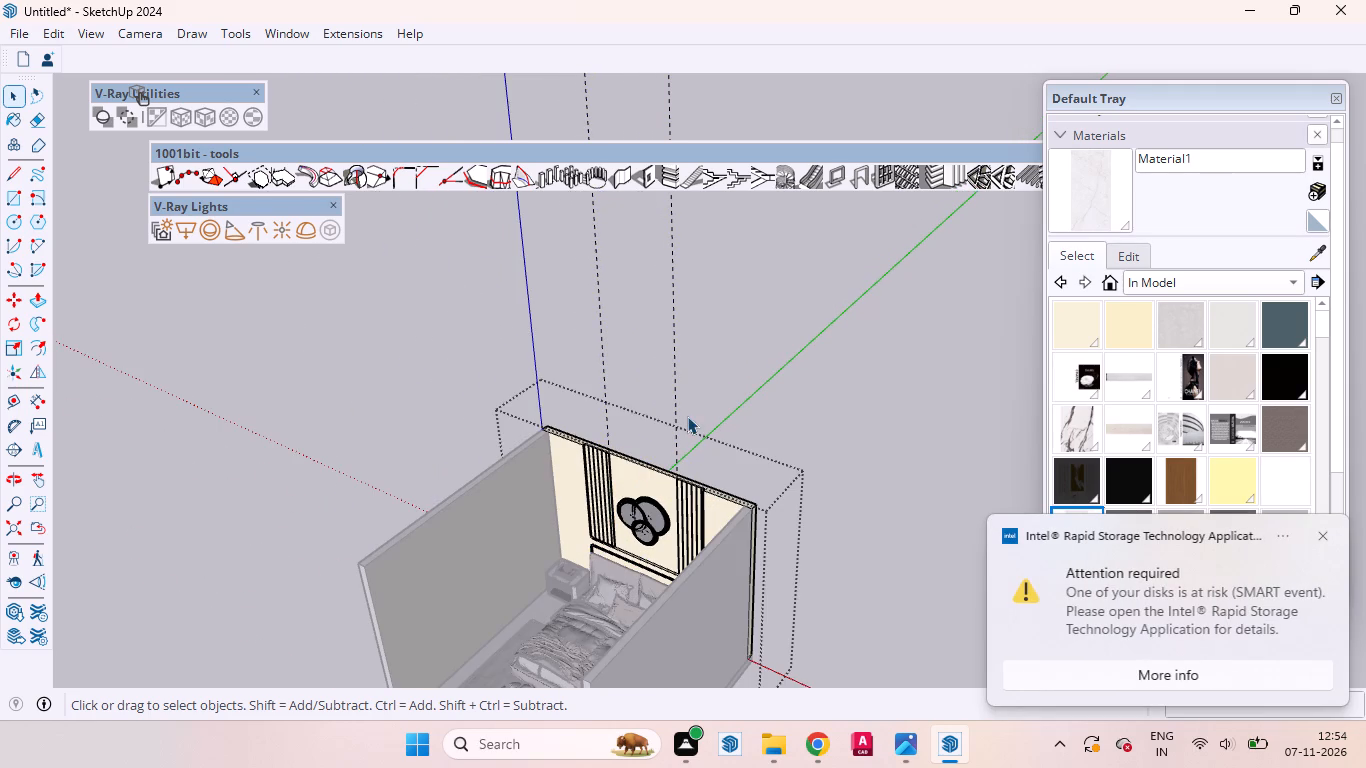
left_click_drag(693, 415, 551, 256)
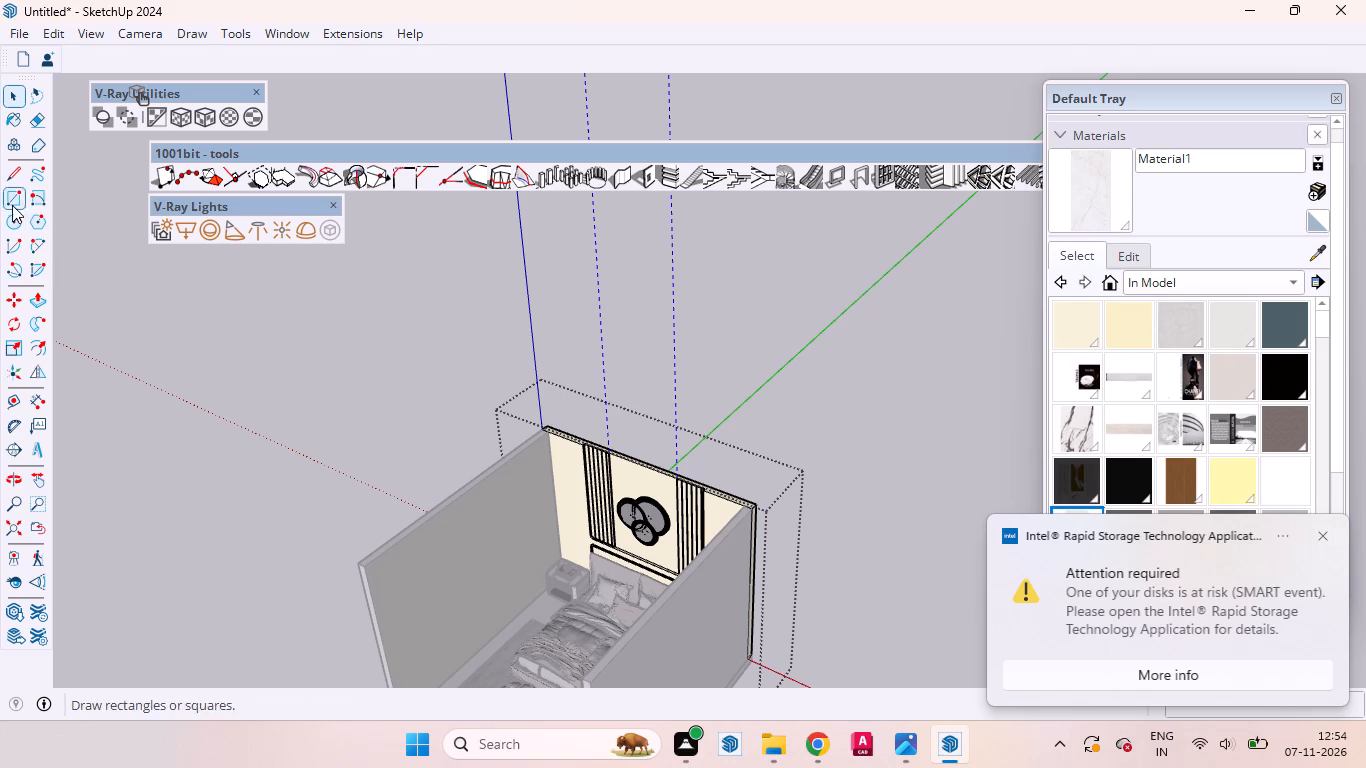
left_click(37, 123)
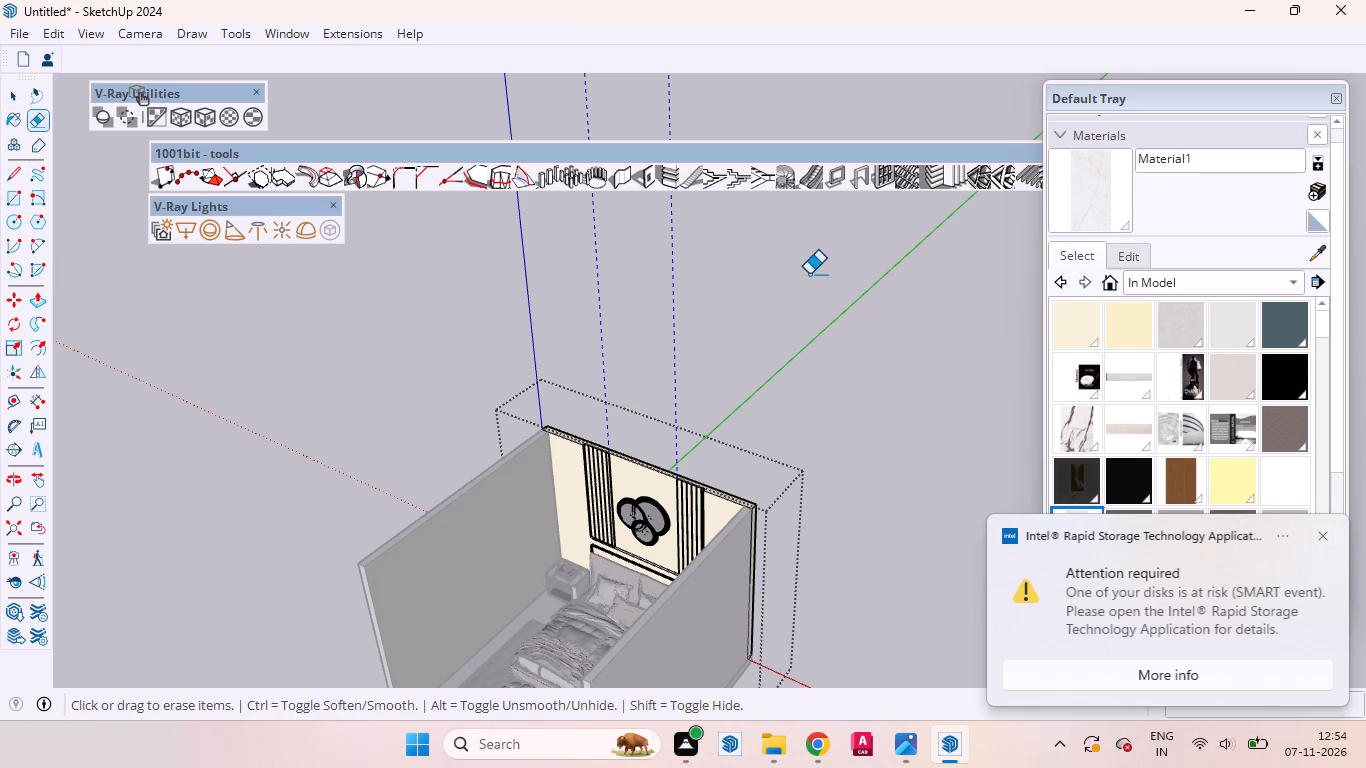
left_click_drag(808, 278, 536, 292)
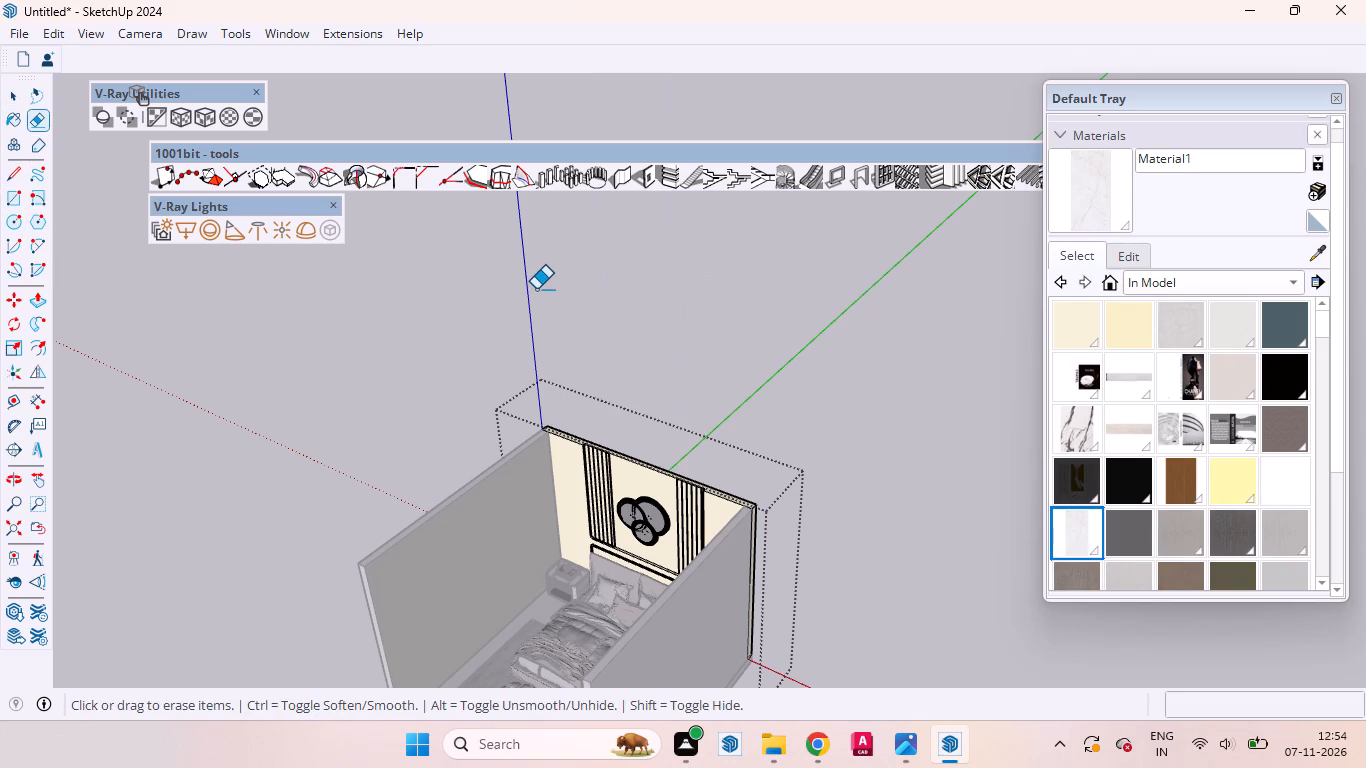
Display the Views toolset for standard camera views.
left_click(4, 100)
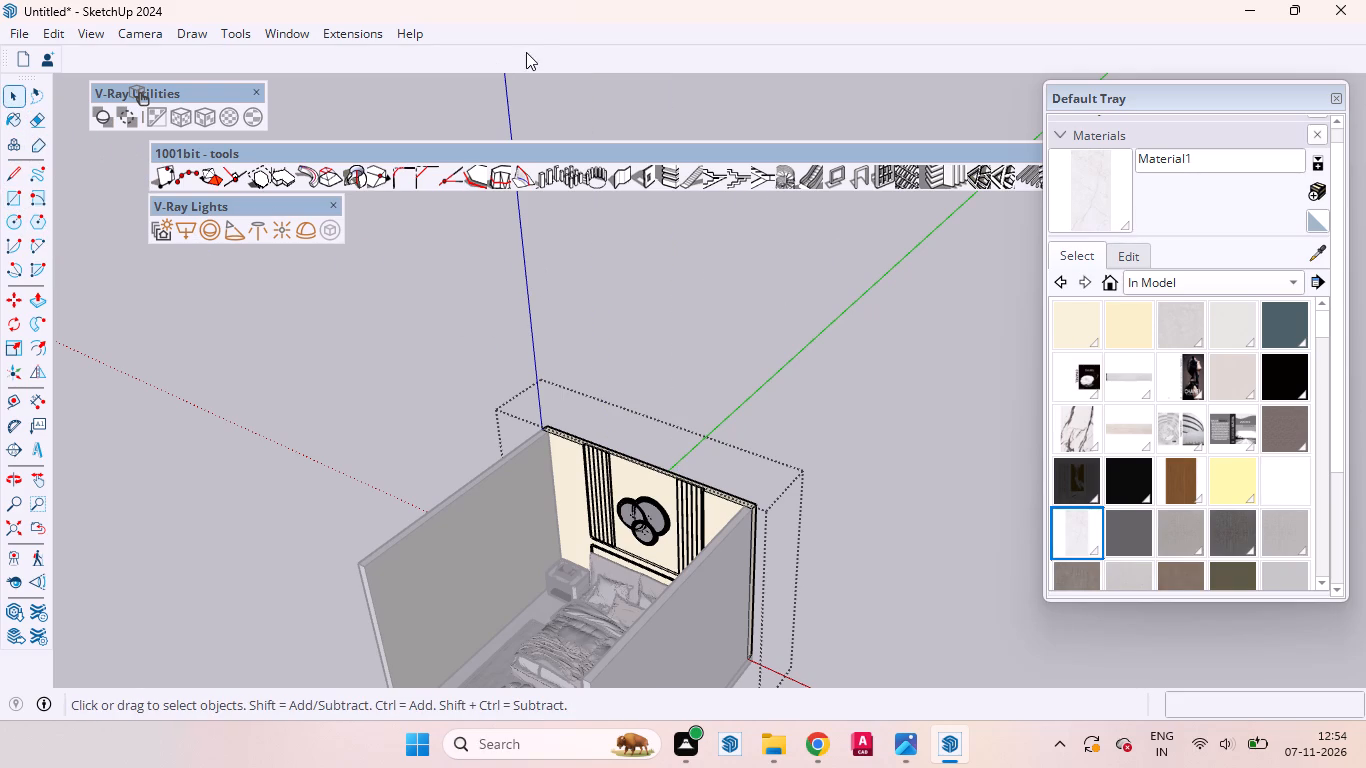
right_click(545, 34)
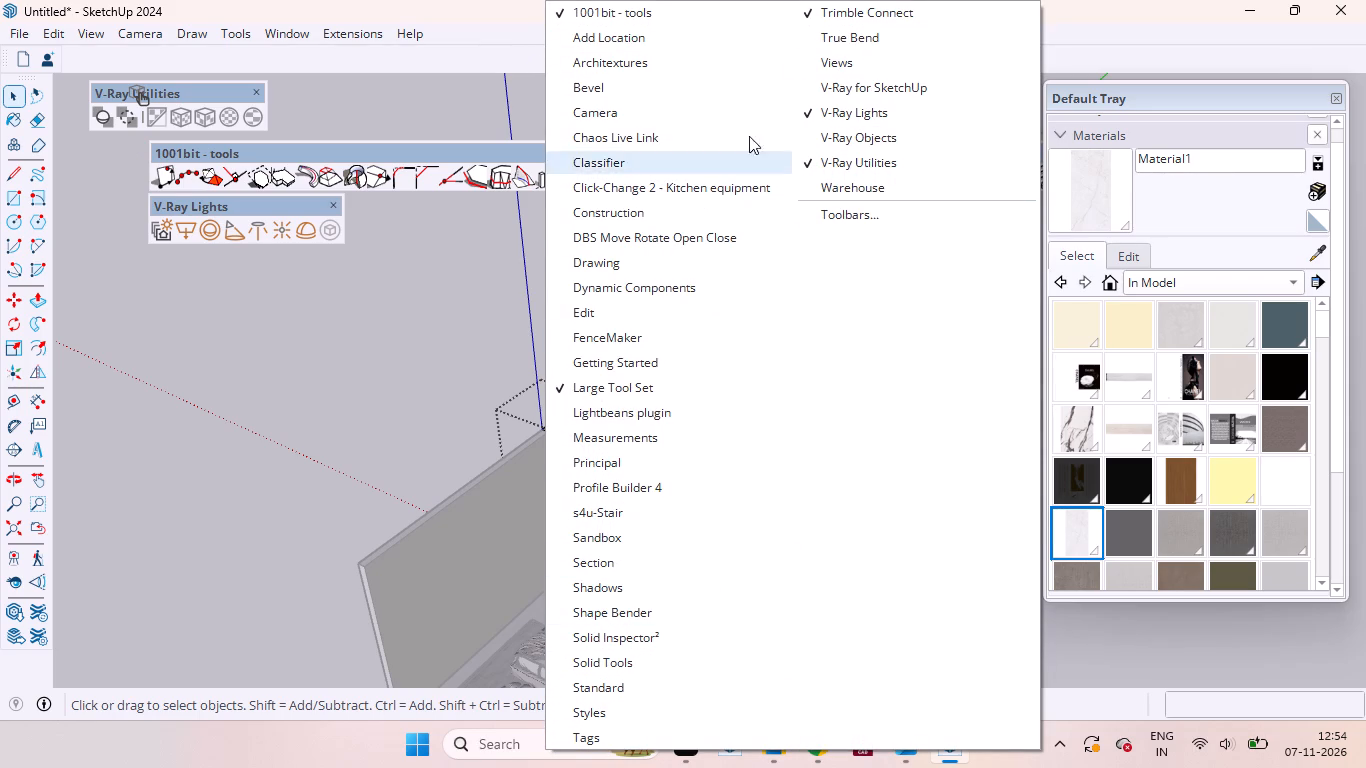
left_click(848, 59)
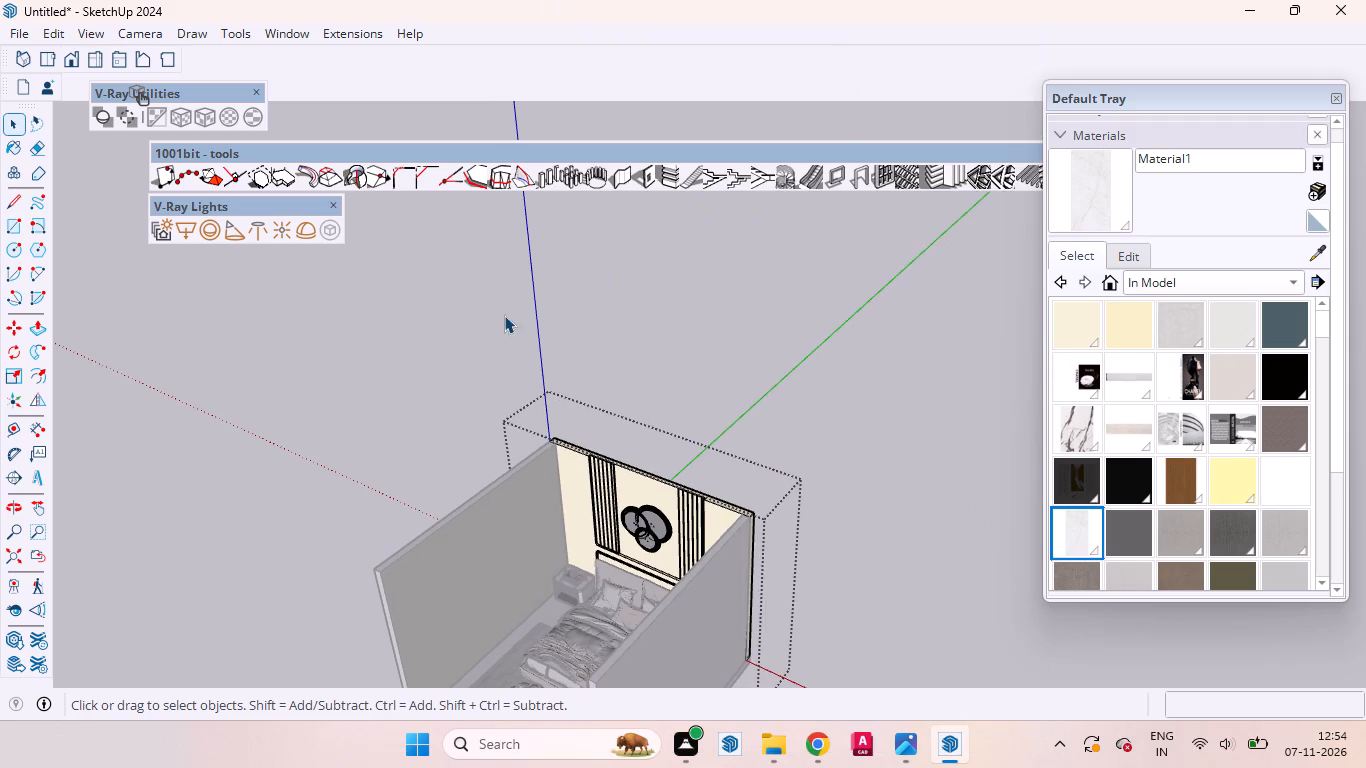
Switch the model to the standard Front view and close the back wall group.
left_click(68, 62)
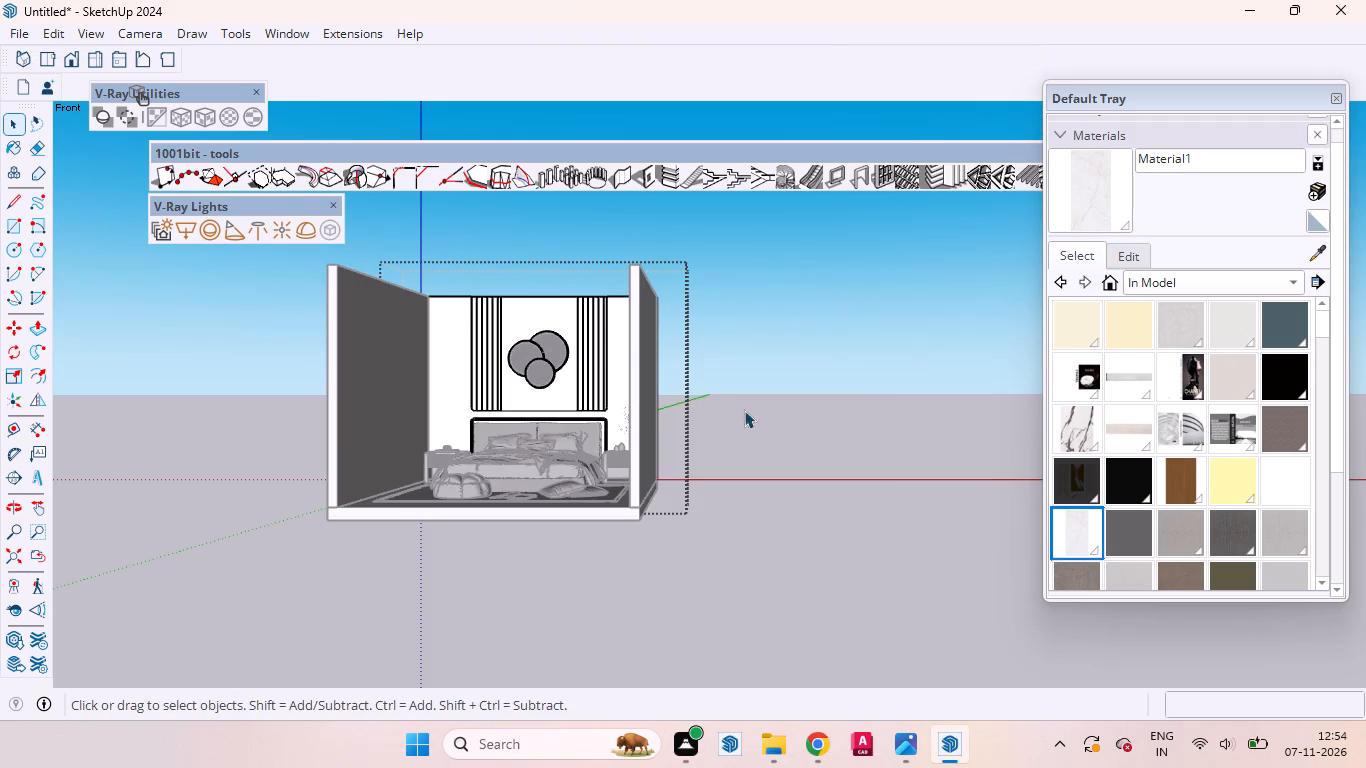
left_click(784, 422)
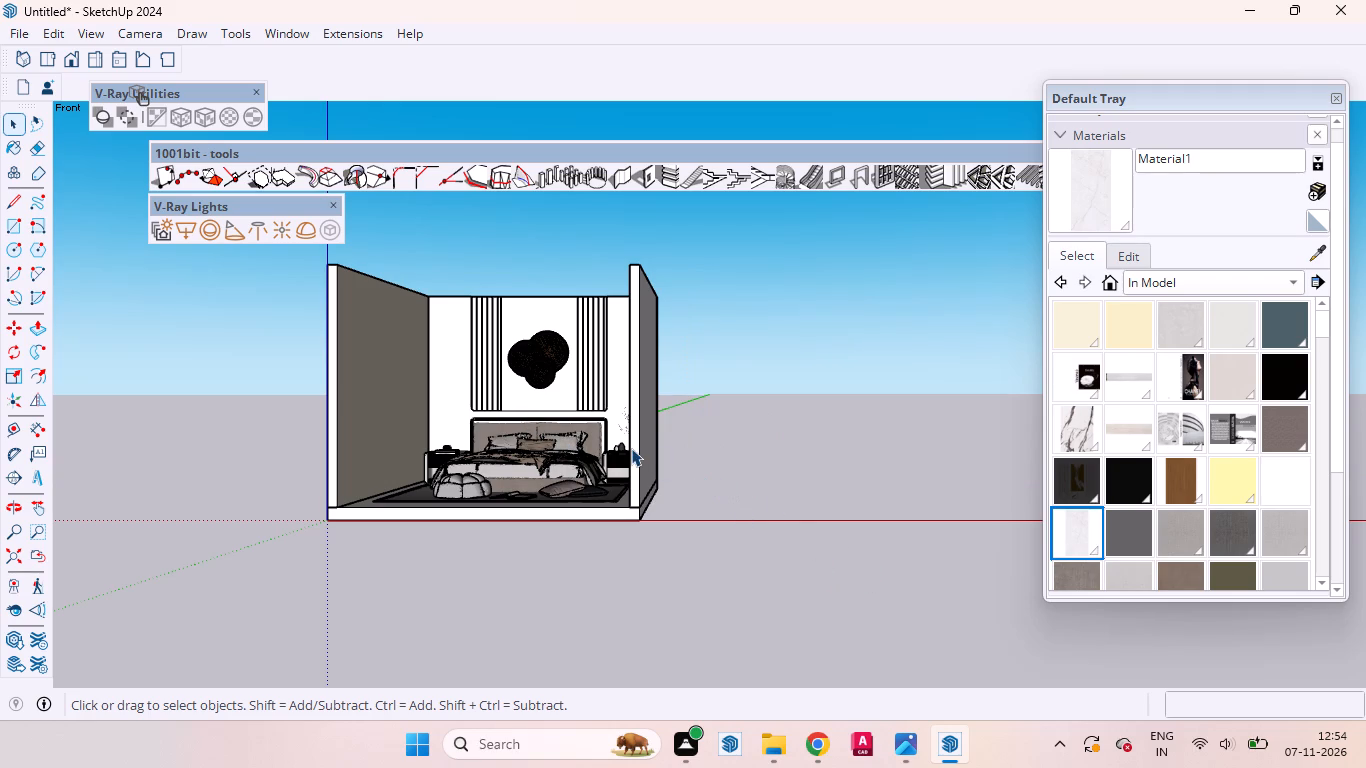
Examine the whole bedroom from a raised, more distant viewpoint in front of its open side.
middle_click_drag(643, 476, 660, 497)
middle_click_drag(660, 497, 716, 581)
scroll(713, 580, "down", 1)
middle_click_drag(618, 571, 568, 554)
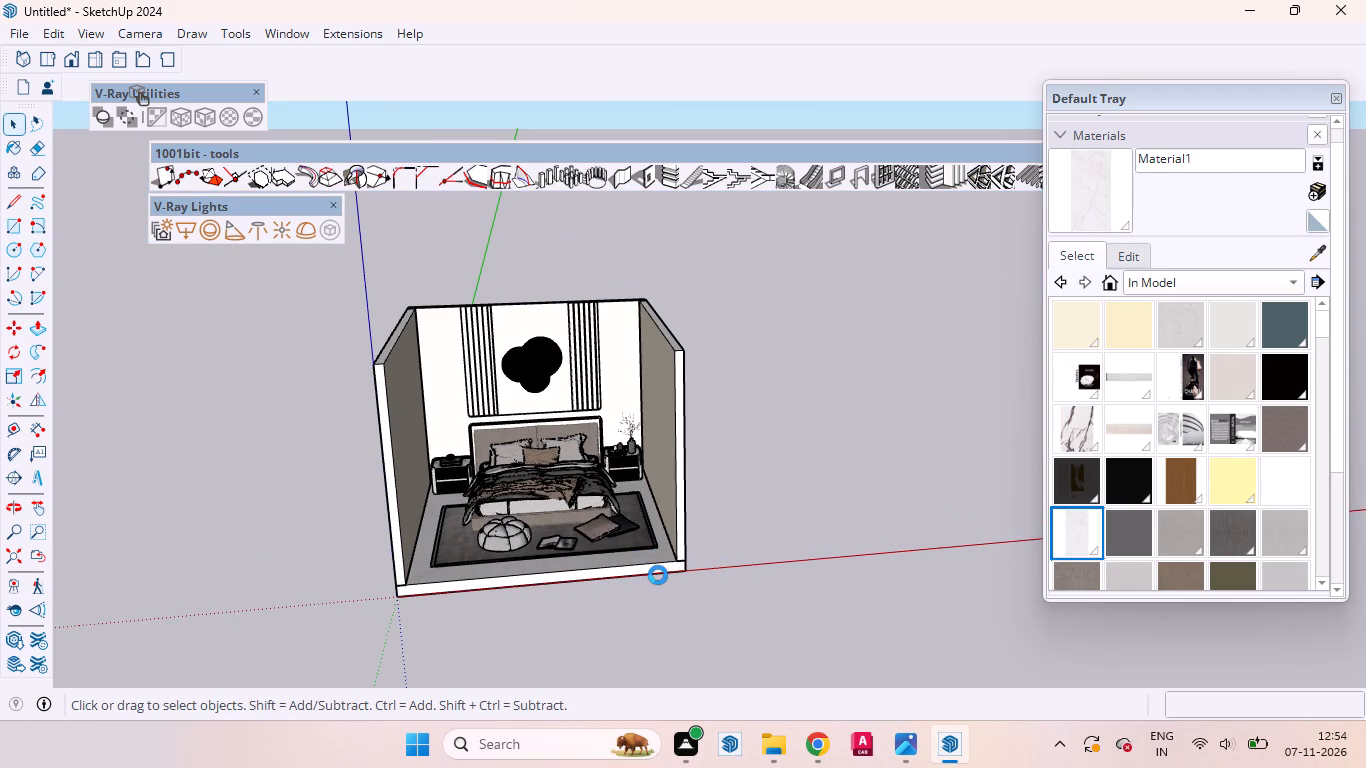
scroll(658, 577, "down", 1)
middle_click_drag(641, 577, 578, 562)
scroll(645, 590, "down", 1)
middle_click_drag(648, 594, 592, 603)
scroll(621, 617, "down", 1)
middle_click_drag(622, 623, 613, 626)
middle_click_drag(613, 626, 583, 704)
scroll(583, 702, "down", 2)
middle_click_drag(606, 691, 588, 738)
middle_click_drag(588, 738, 582, 761)
scroll(580, 758, "up", 1)
scroll(526, 730, "down", 3)
middle_click_drag(574, 724, 531, 767)
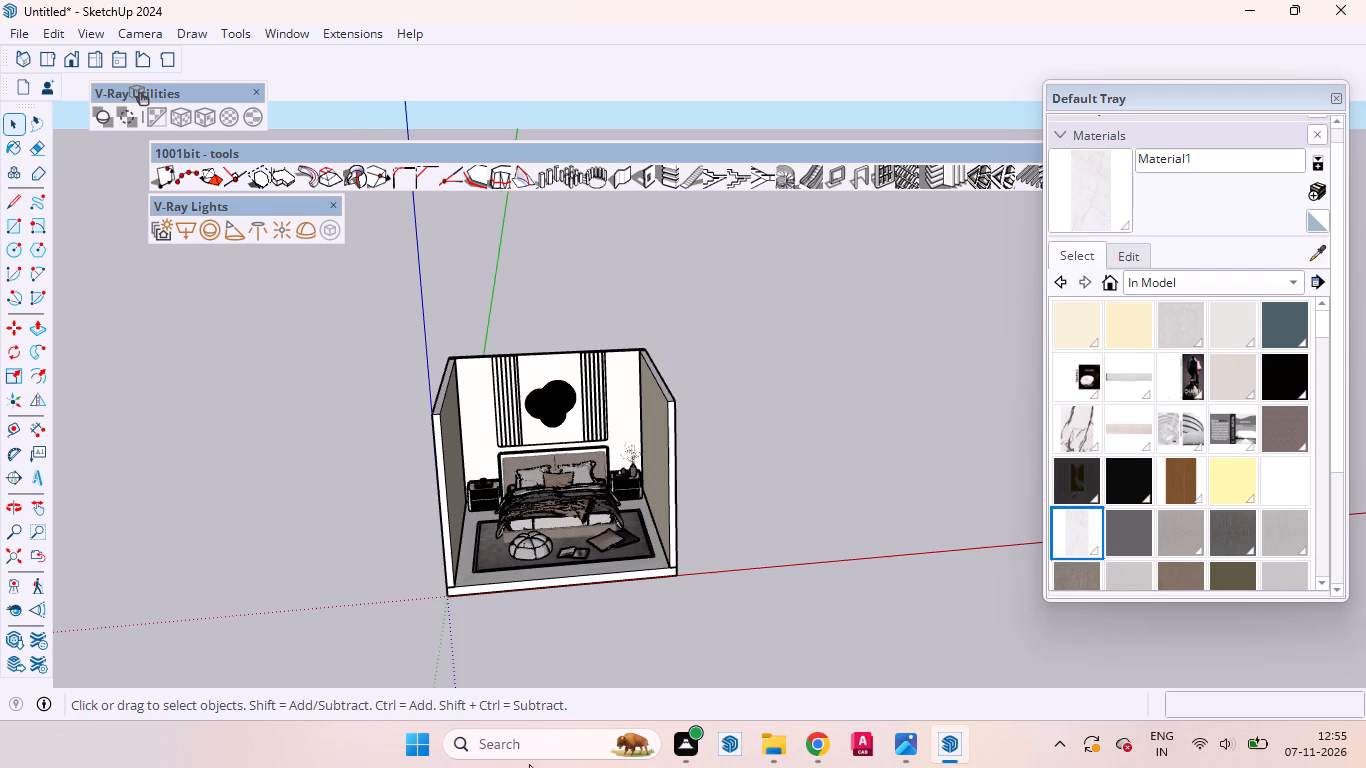
middle_click_drag(609, 675, 587, 675)
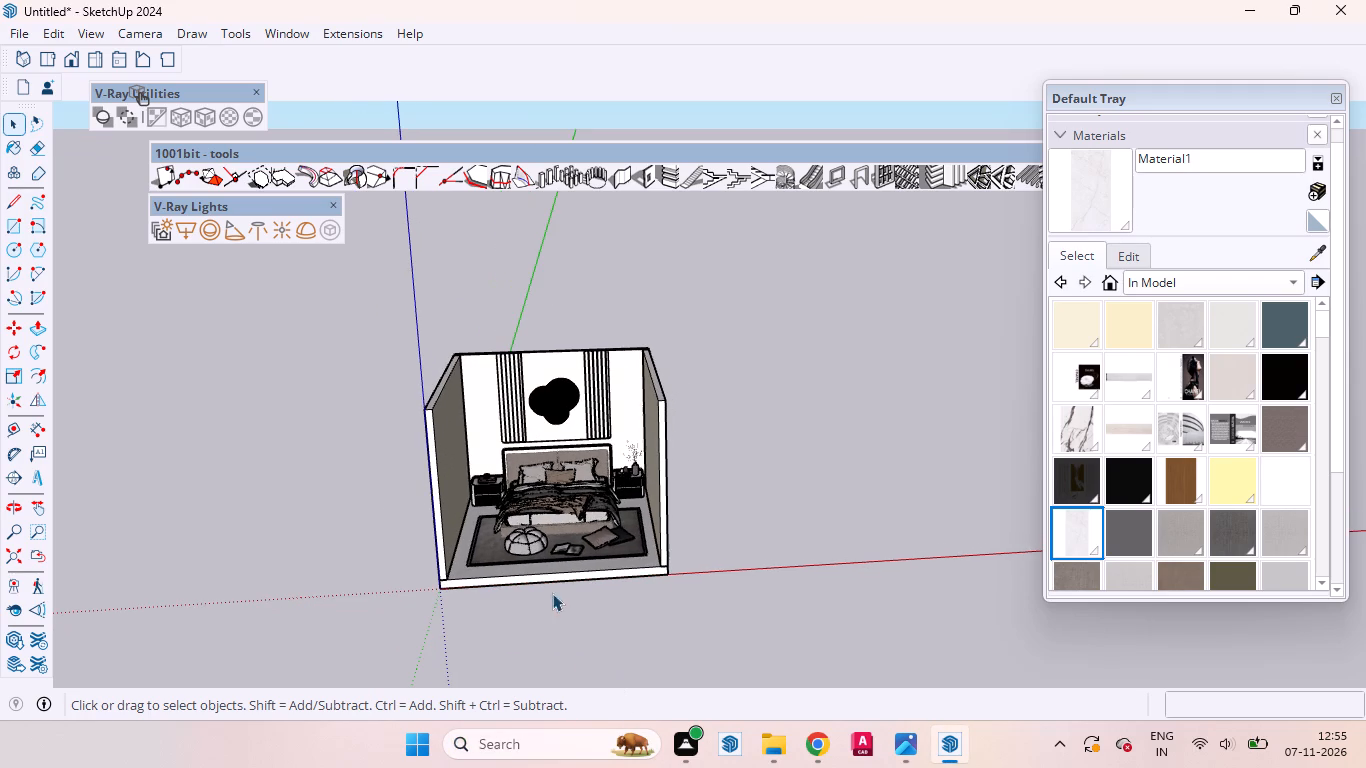
Return to the standard Front view and examine the room head-on and from a distant raised corner.
left_click(76, 62)
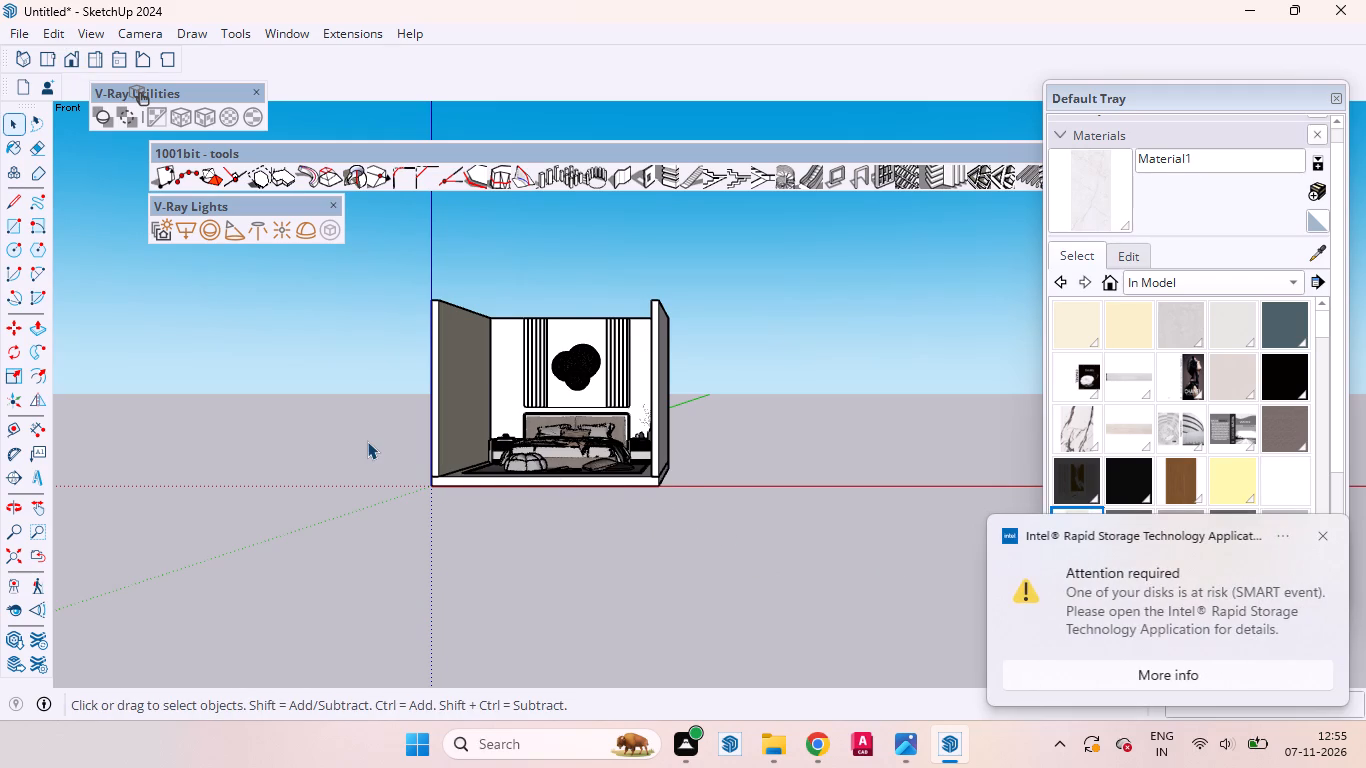
scroll(367, 441, "up", 1)
scroll(510, 501, "down", 1)
middle_click_drag(412, 508, 461, 487)
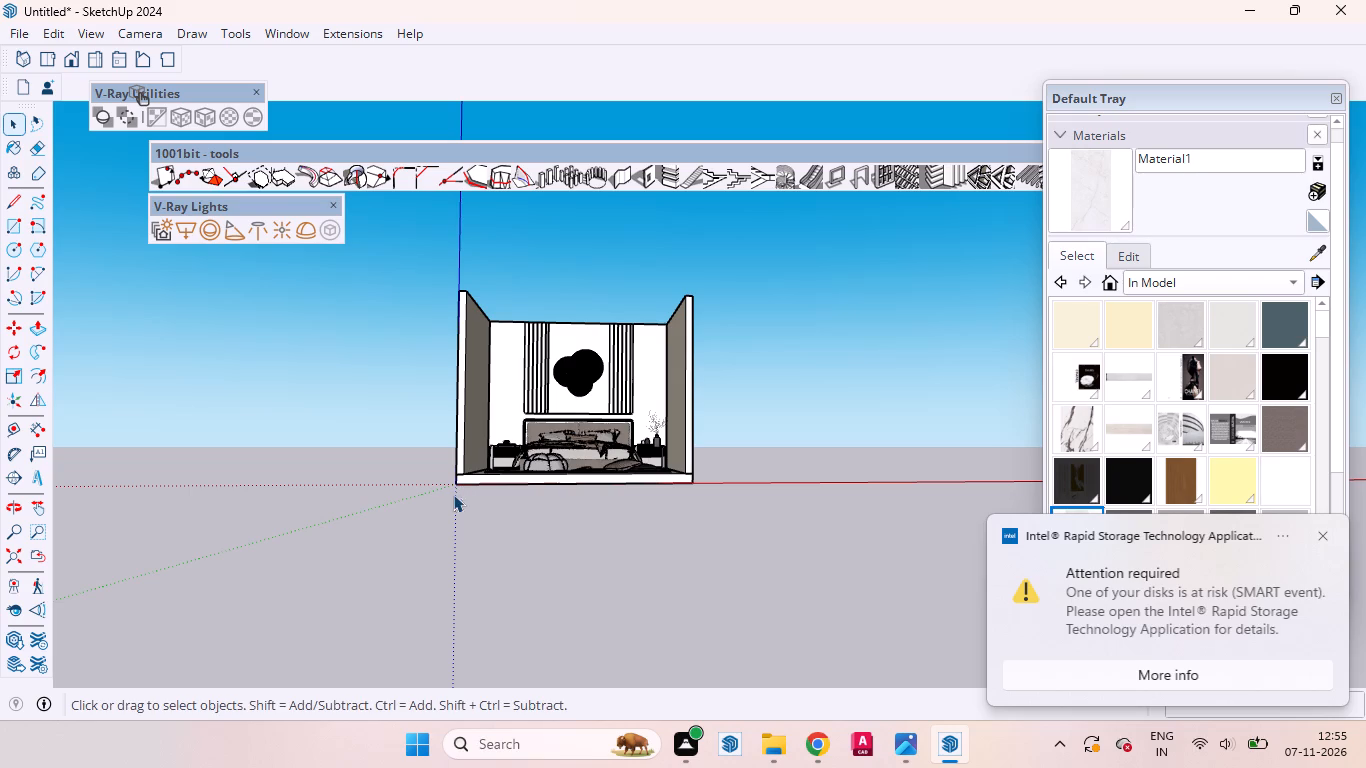
middle_click_drag(431, 523, 321, 591)
scroll(427, 593, "down", 2)
middle_click_drag(457, 594, 436, 663)
scroll(411, 640, "down", 3)
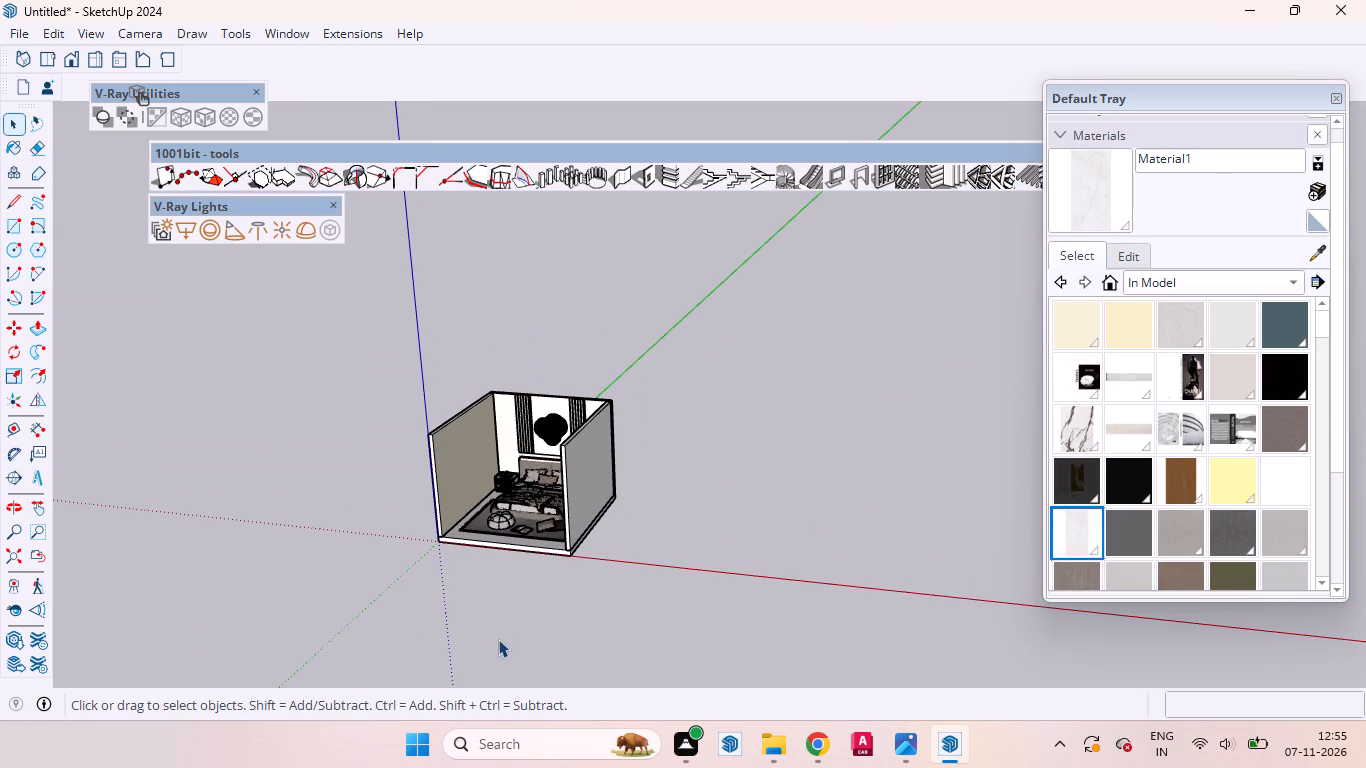
middle_click_drag(485, 672, 476, 726)
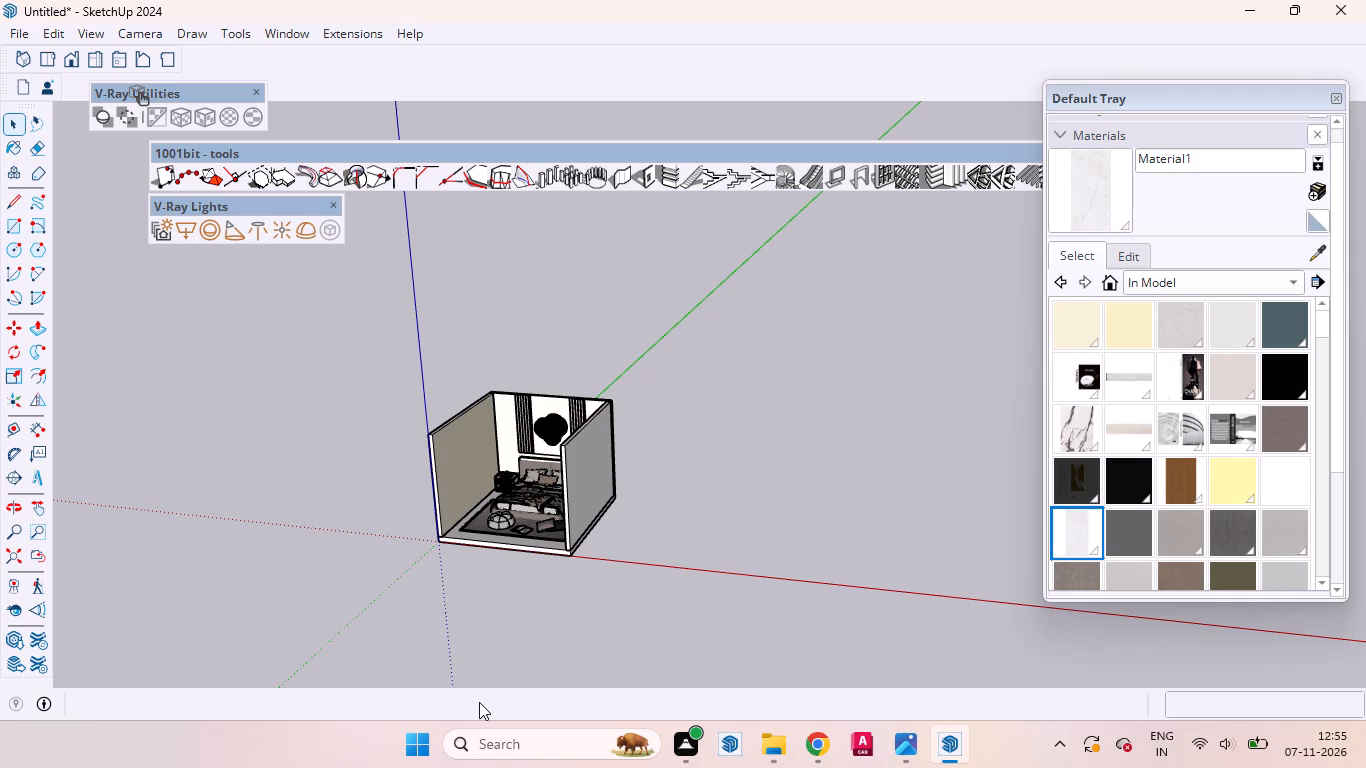
scroll(481, 704, "down", 2)
middle_click_drag(482, 709, 450, 767)
scroll(450, 766, "up", 1)
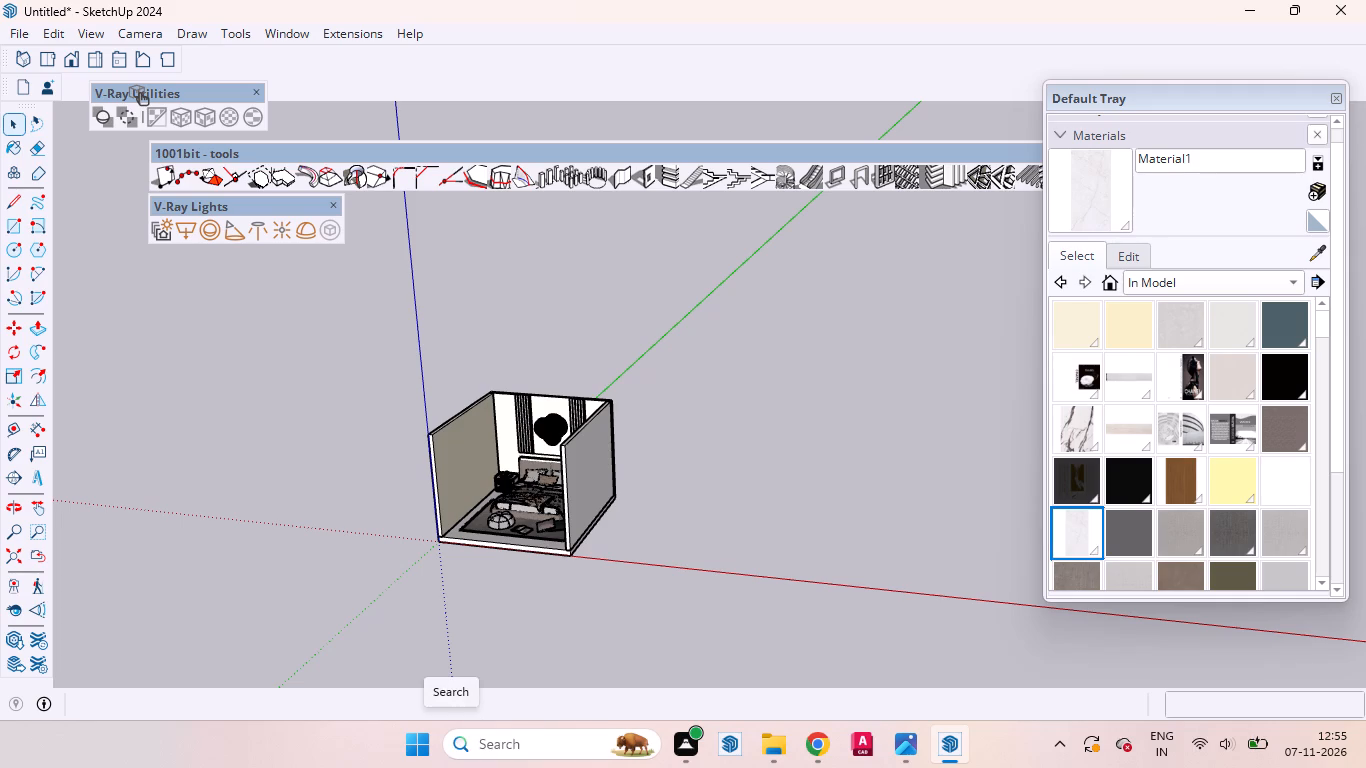
scroll(453, 751, "down", 1)
middle_click_drag(456, 748, 424, 767)
scroll(423, 763, "up", 1)
scroll(476, 694, "down", 2)
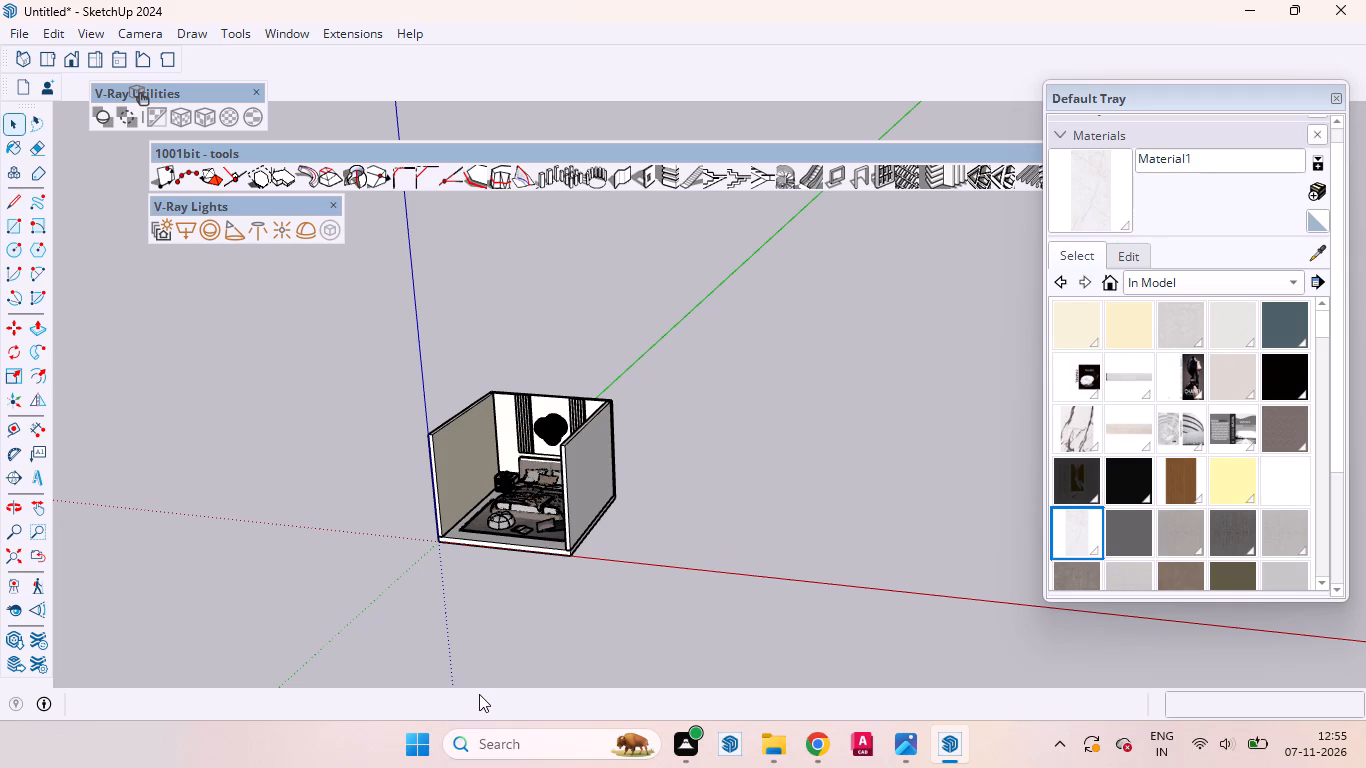
middle_click_drag(453, 717, 406, 730)
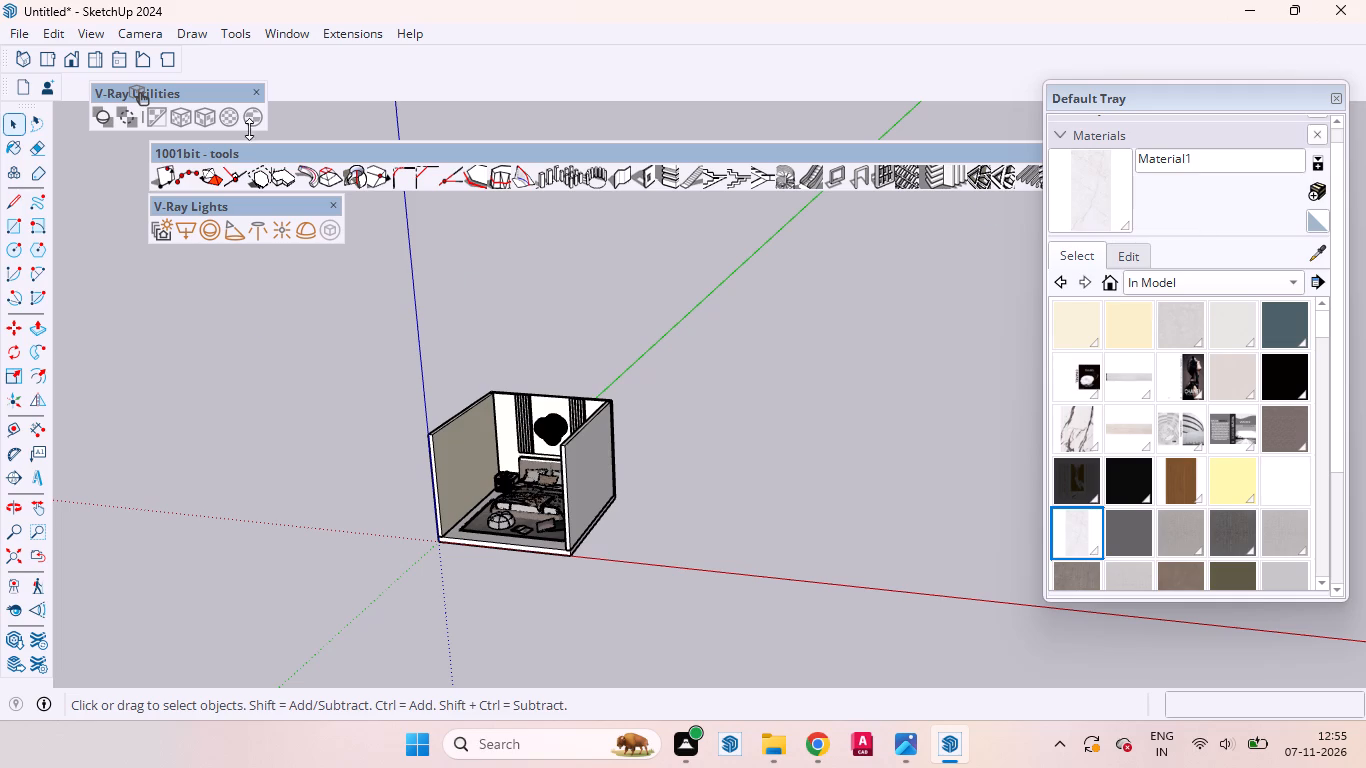
Reset to the standard Front view and examine the bedroom layout through the open front from raised and angled viewpoints.
left_click(78, 69)
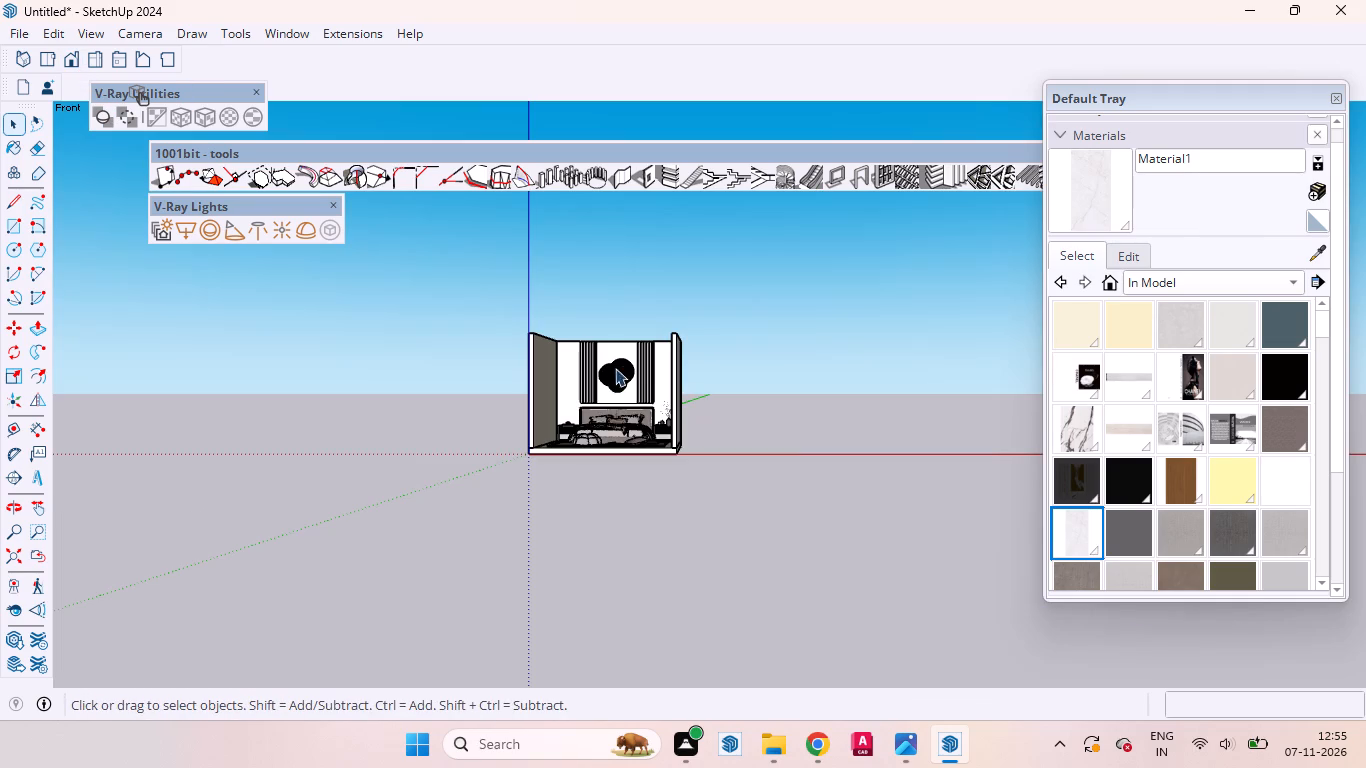
scroll(577, 353, "up", 9)
middle_click_drag(587, 379, 606, 536)
scroll(617, 445, "up", 2)
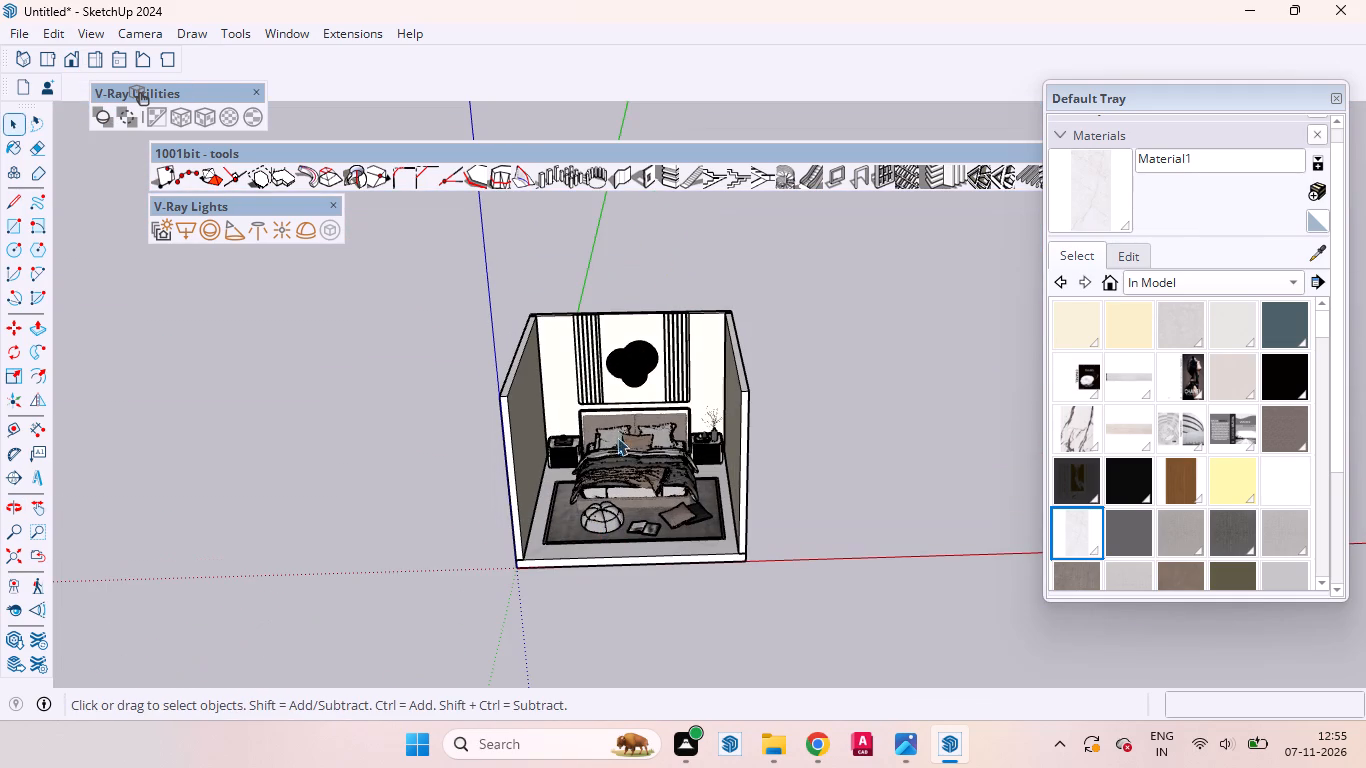
scroll(617, 437, "up", 2)
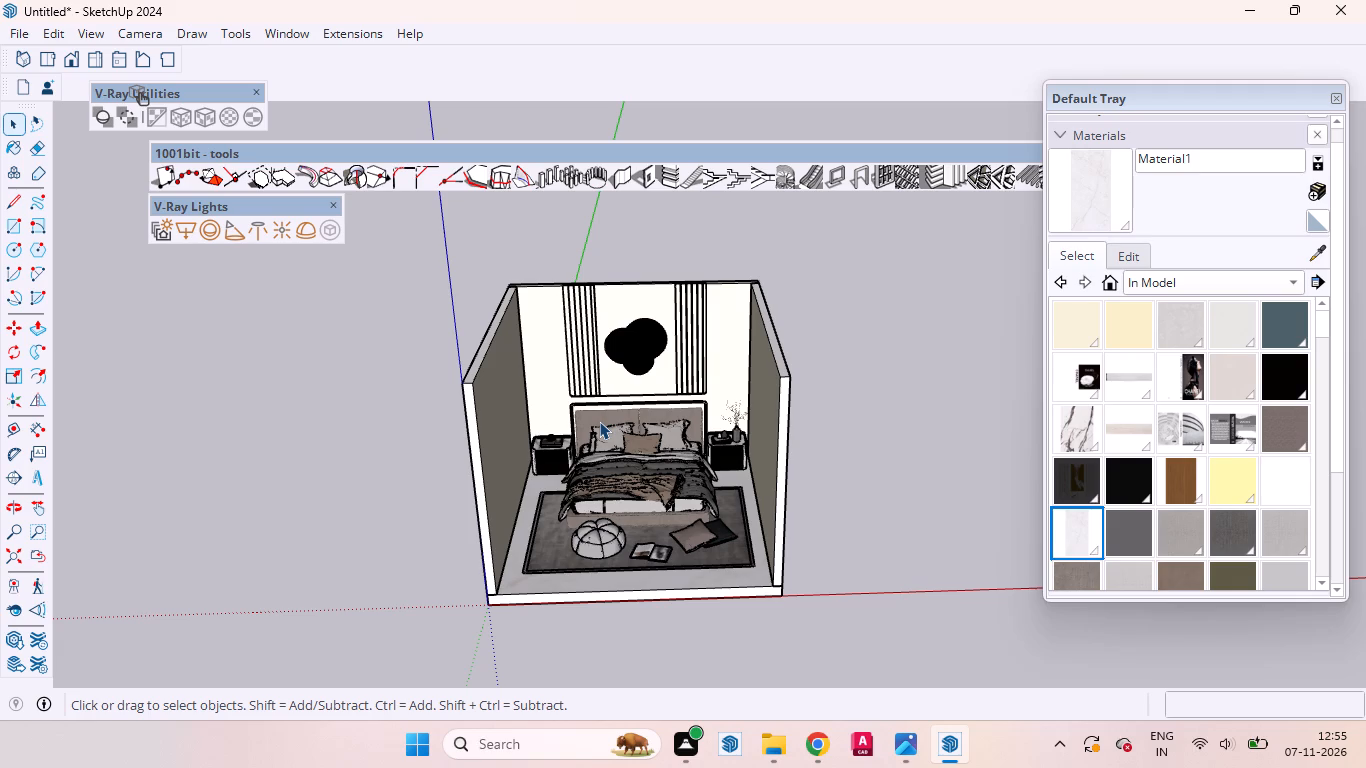
scroll(604, 420, "down", 2)
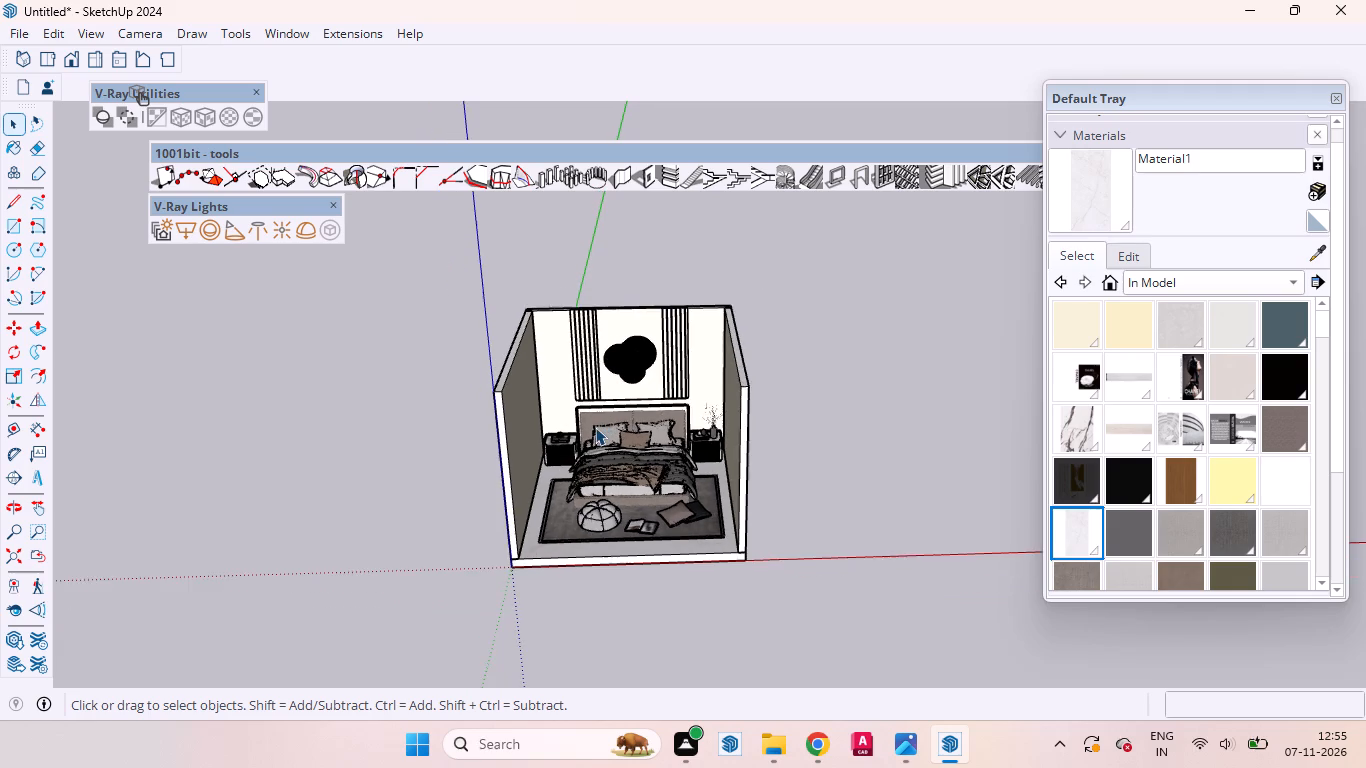
scroll(595, 427, "up", 1)
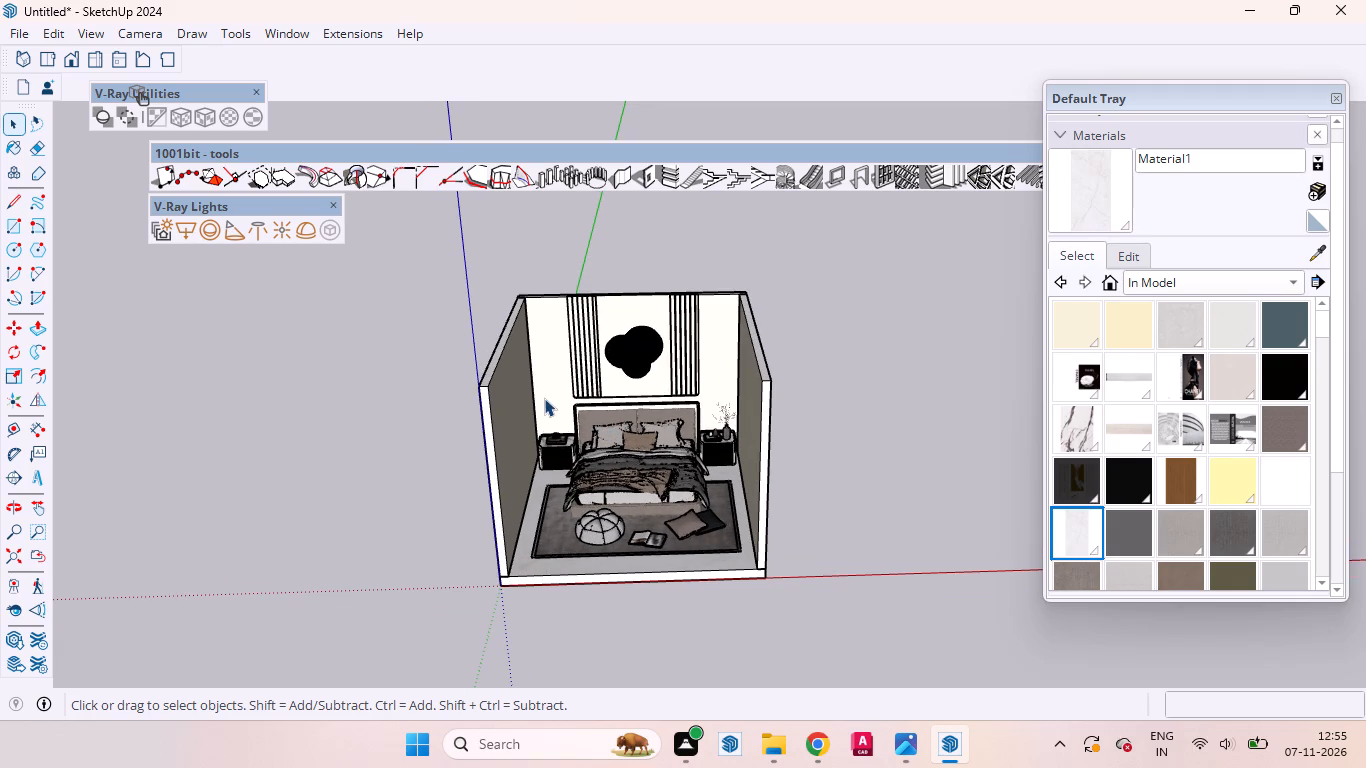
scroll(620, 357, "down", 1)
middle_click_drag(518, 367, 618, 342)
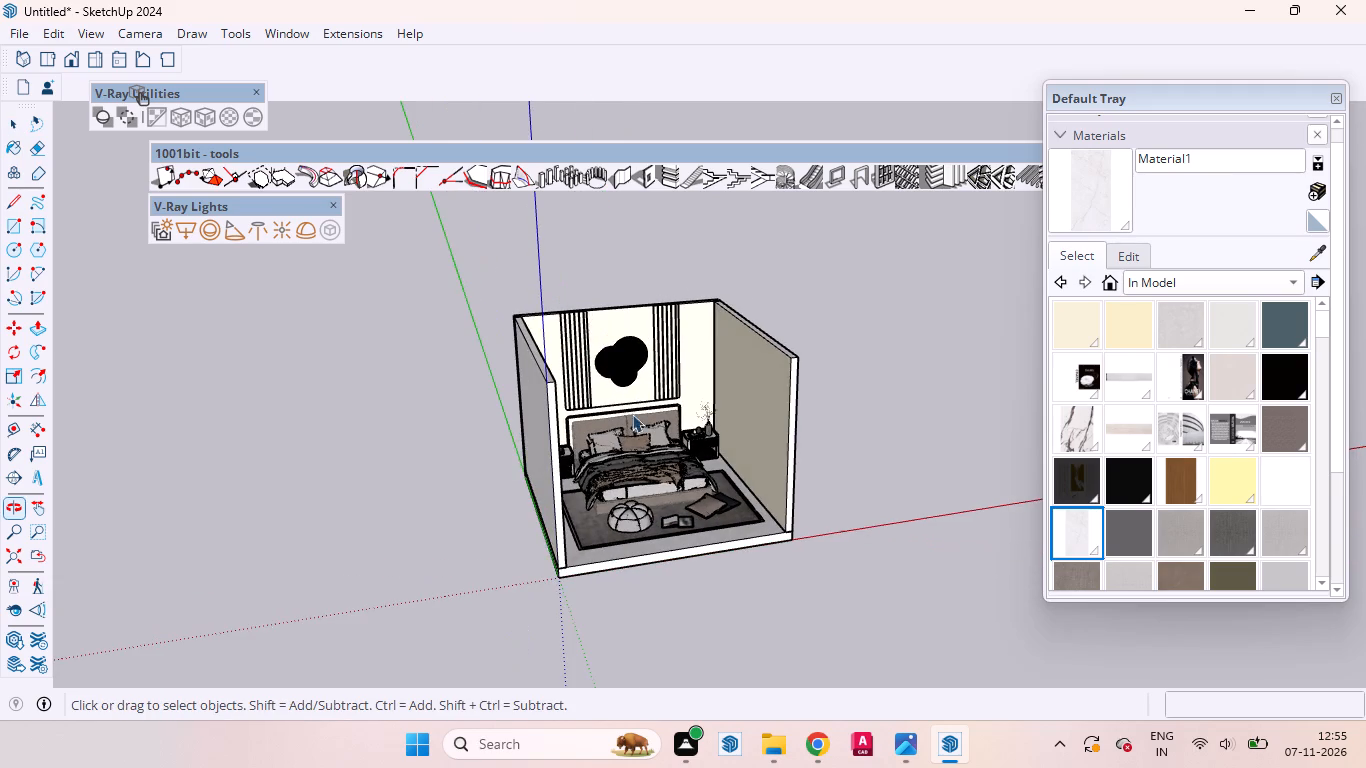
scroll(629, 417, "up", 5)
middle_click_drag(618, 422, 539, 359)
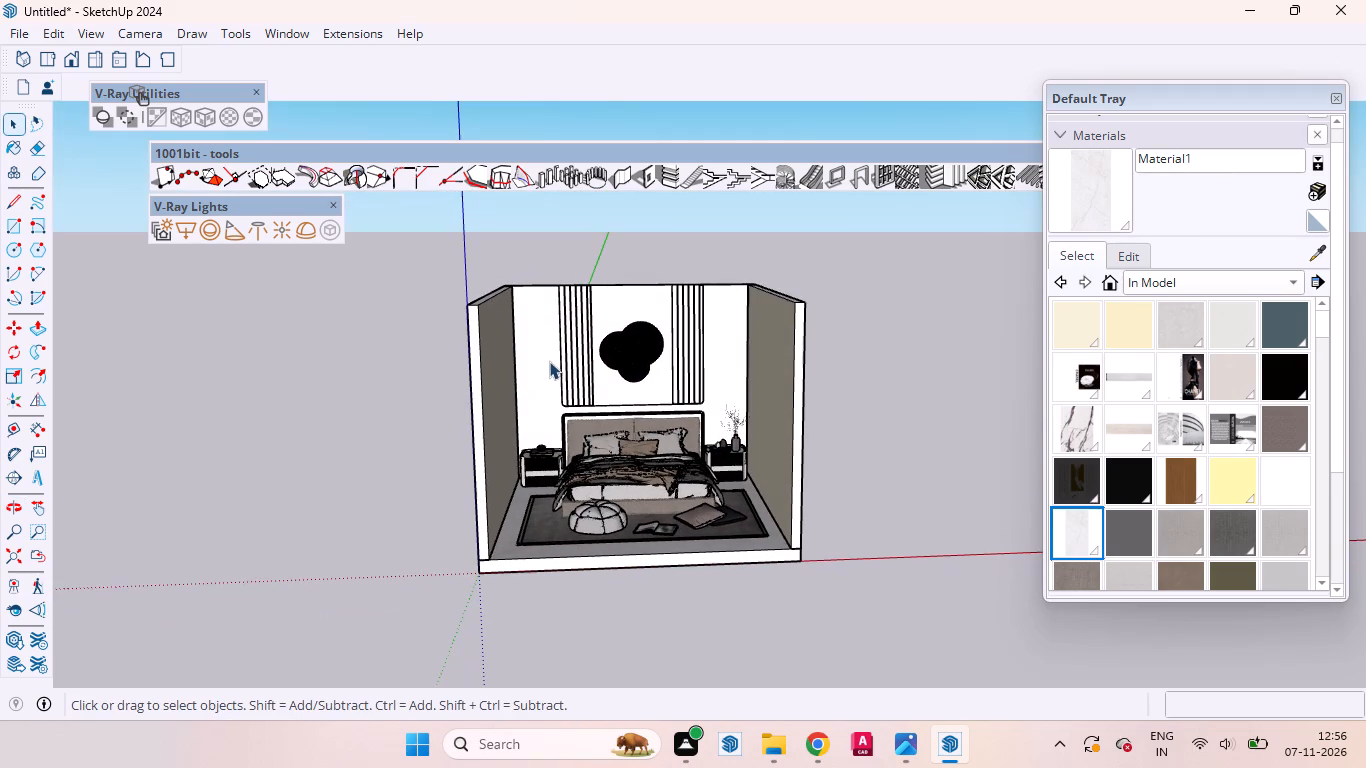
Examine the bed, nightstands, rug and wall light up close from above the open front and over the side wall.
scroll(562, 374, "up", 14)
middle_click_drag(727, 383, 608, 491)
scroll(622, 448, "up", 1)
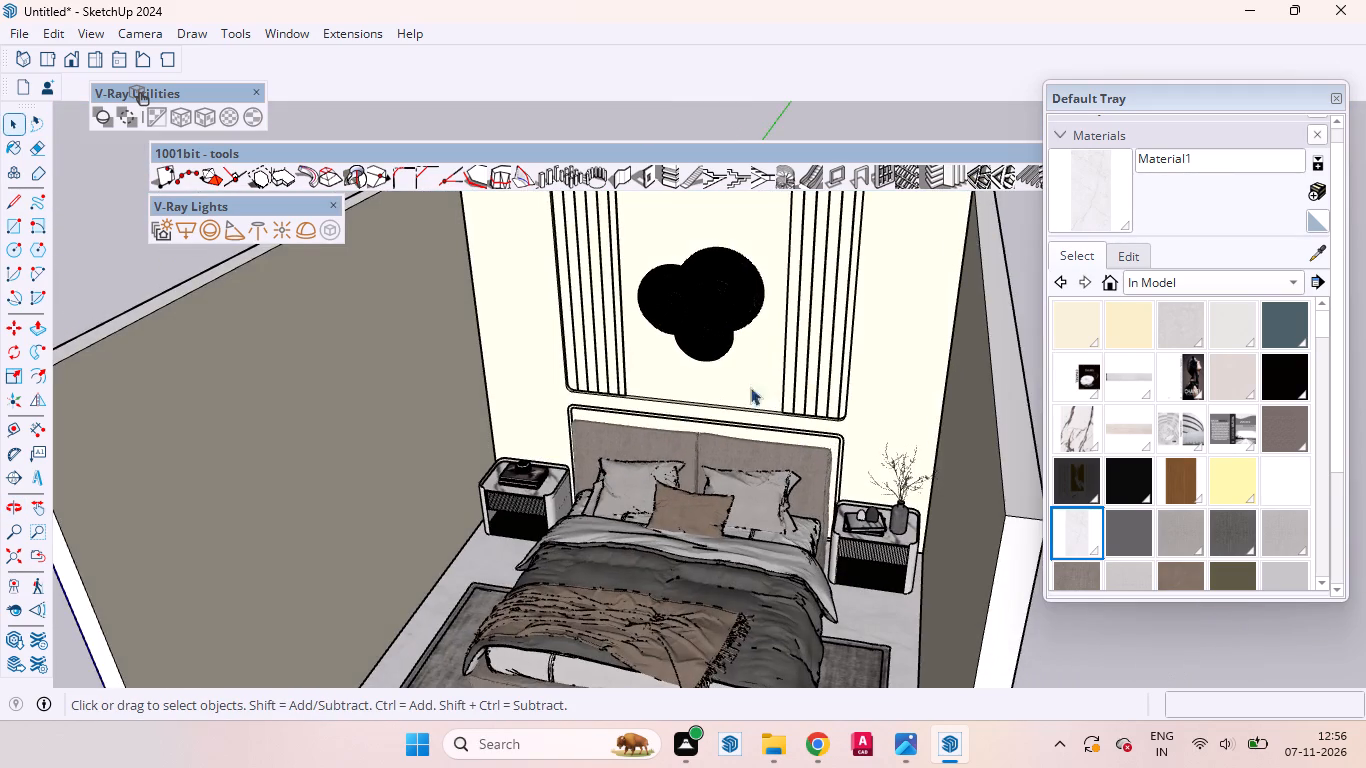
scroll(832, 373, "down", 8)
middle_click_drag(695, 391, 795, 364)
scroll(792, 284, "down", 4)
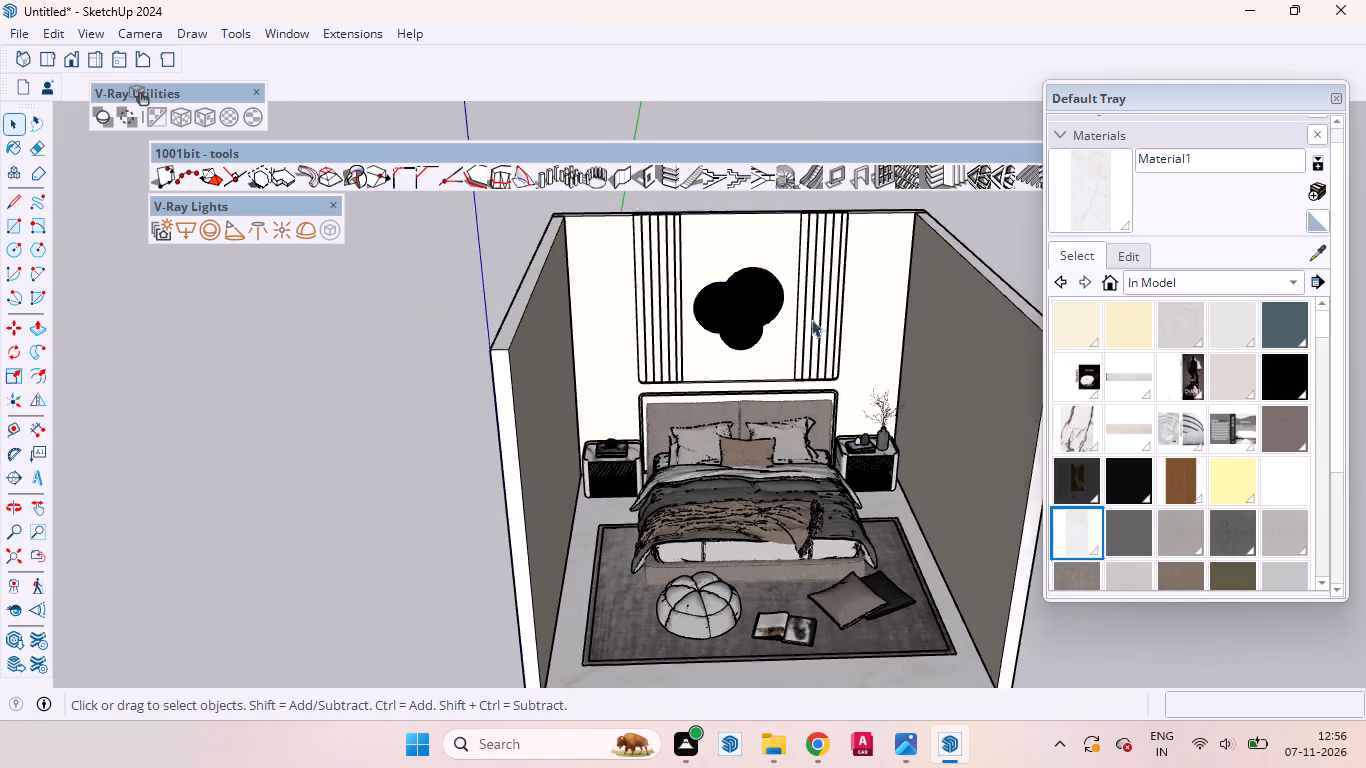
middle_click_drag(857, 407, 821, 516)
scroll(825, 501, "up", 1)
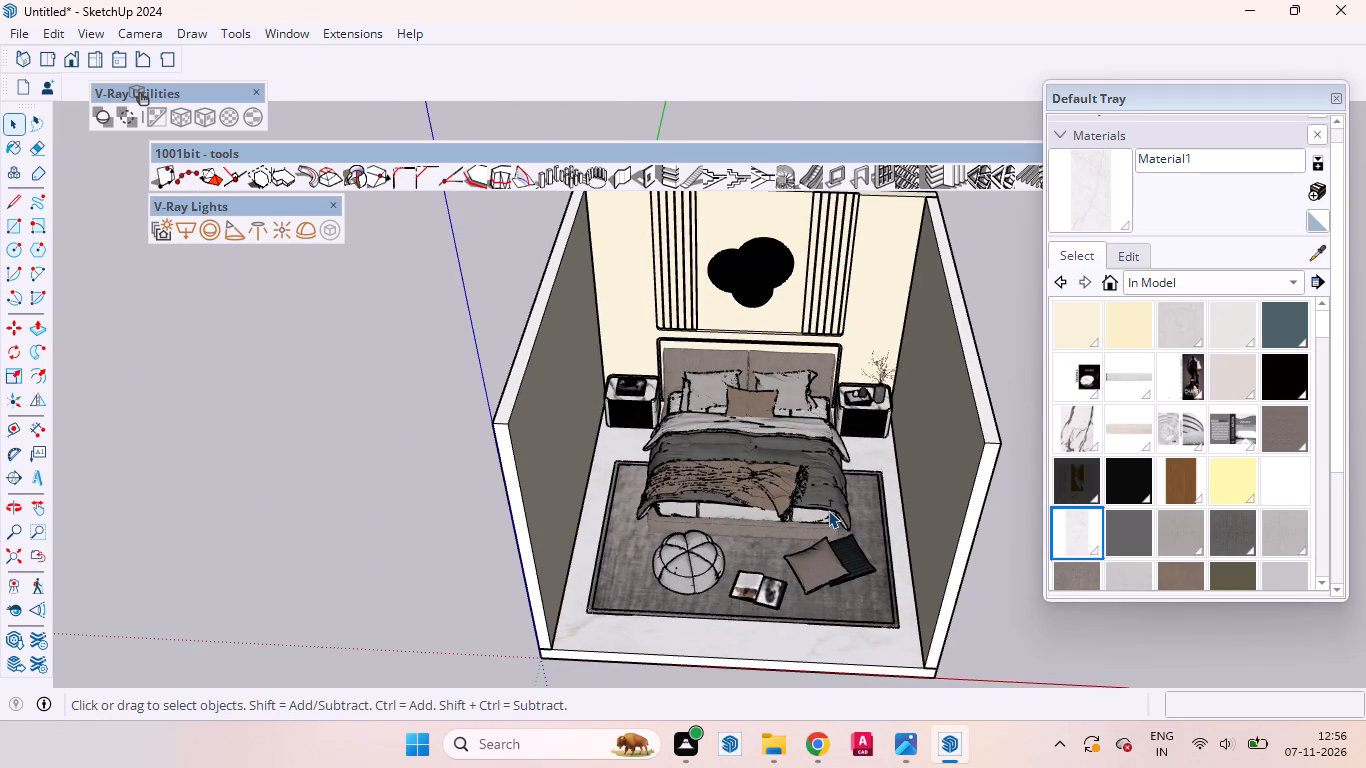
scroll(825, 512, "up", 5)
scroll(846, 475, "down", 3)
middle_click_drag(842, 486, 819, 588)
scroll(848, 514, "down", 3)
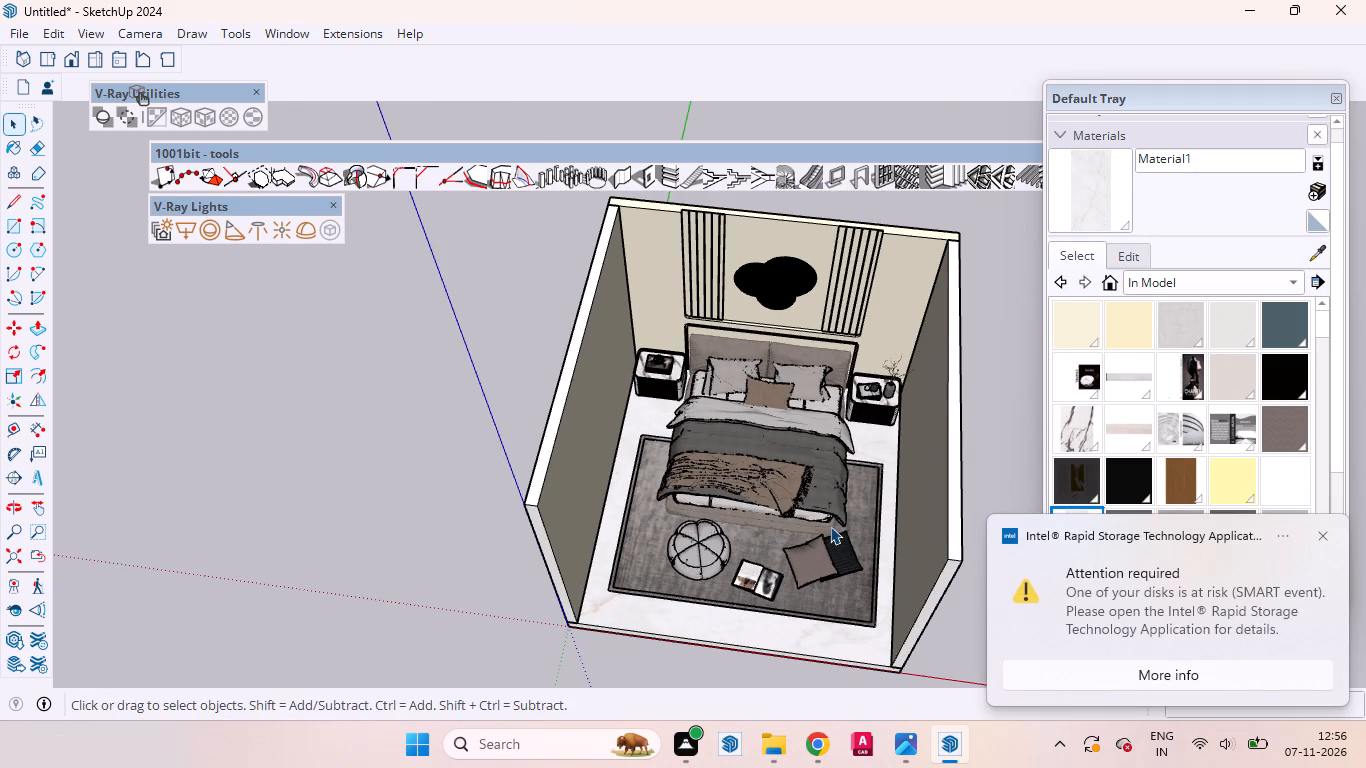
scroll(830, 526, "up", 5)
scroll(830, 526, "down", 3)
middle_click_drag(807, 564, 793, 596)
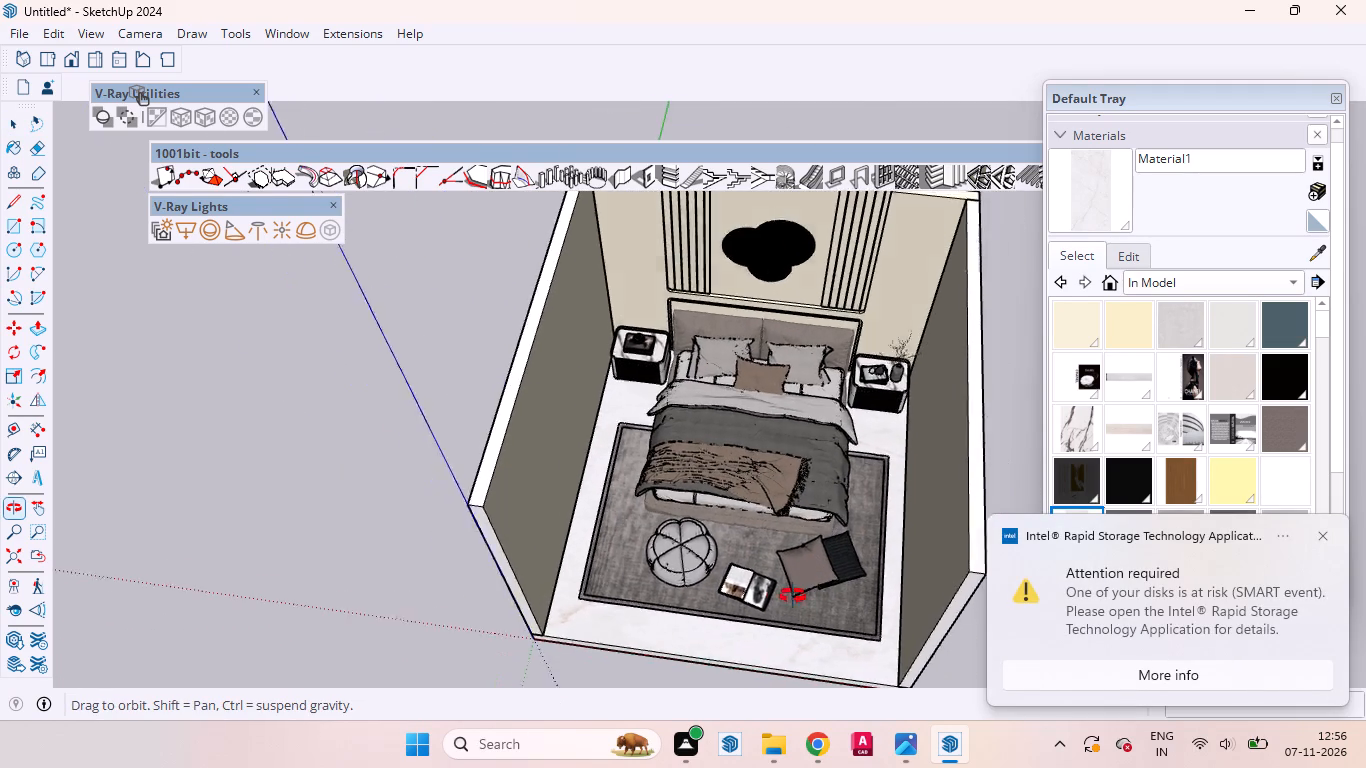
middle_click_drag(793, 596, 812, 554)
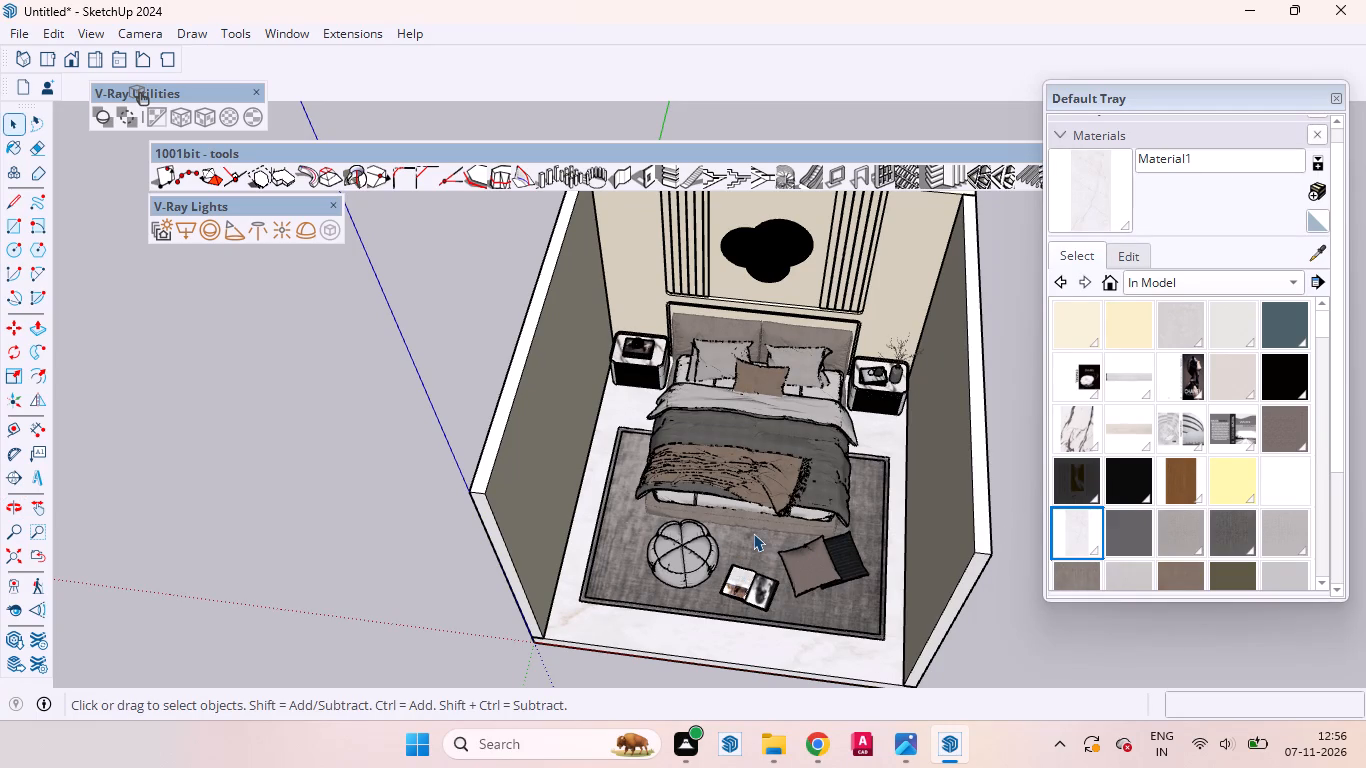
scroll(709, 515, "down", 3)
scroll(754, 298, "up", 4)
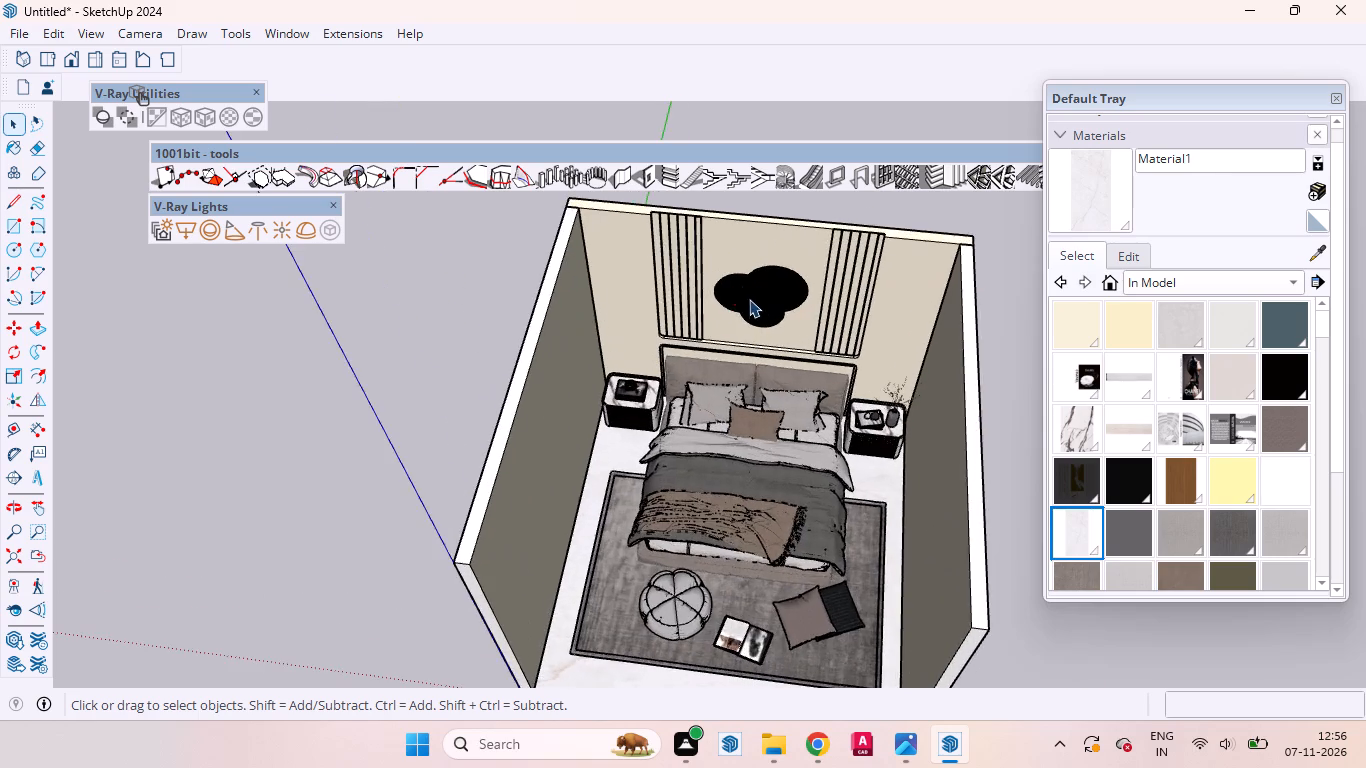
middle_click_drag(745, 300, 445, 270)
scroll(544, 323, "up", 5)
middle_click_drag(685, 381, 562, 306)
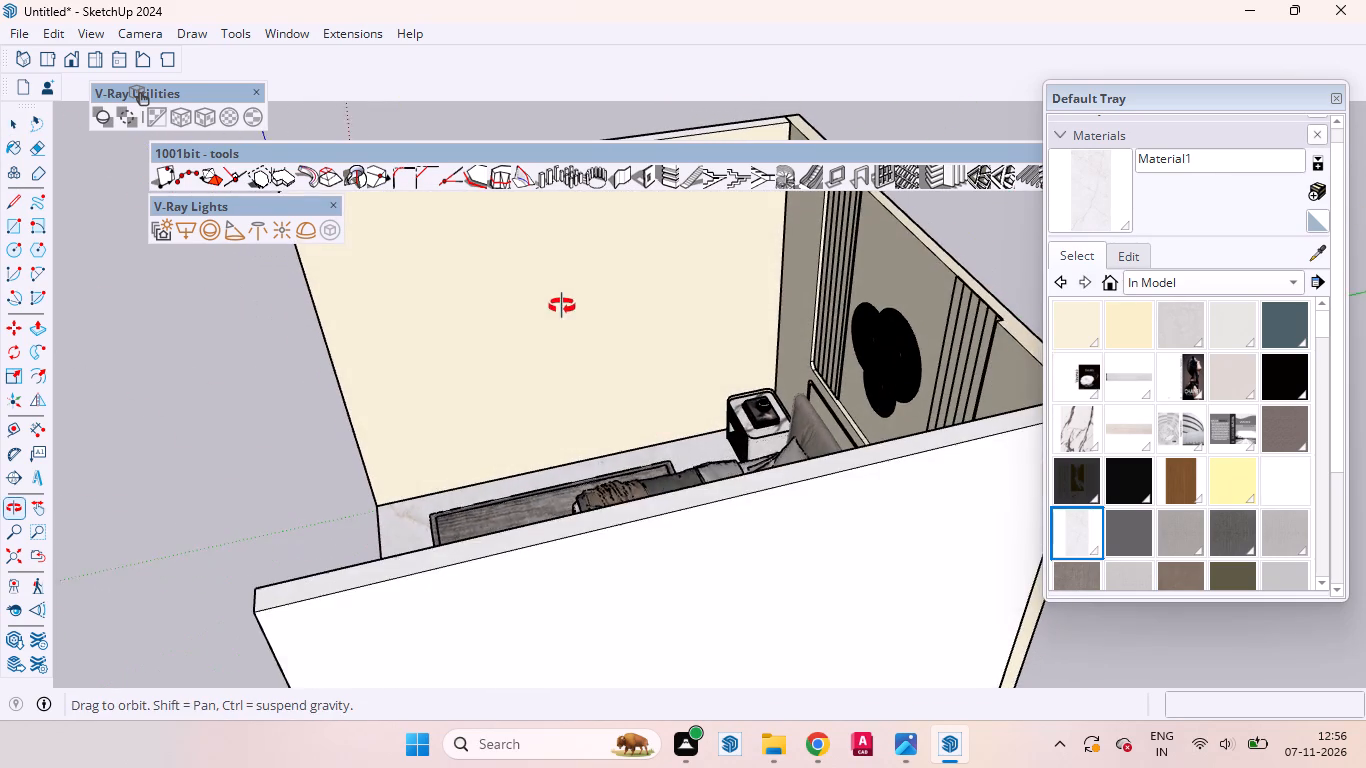
middle_click_drag(562, 306, 576, 311)
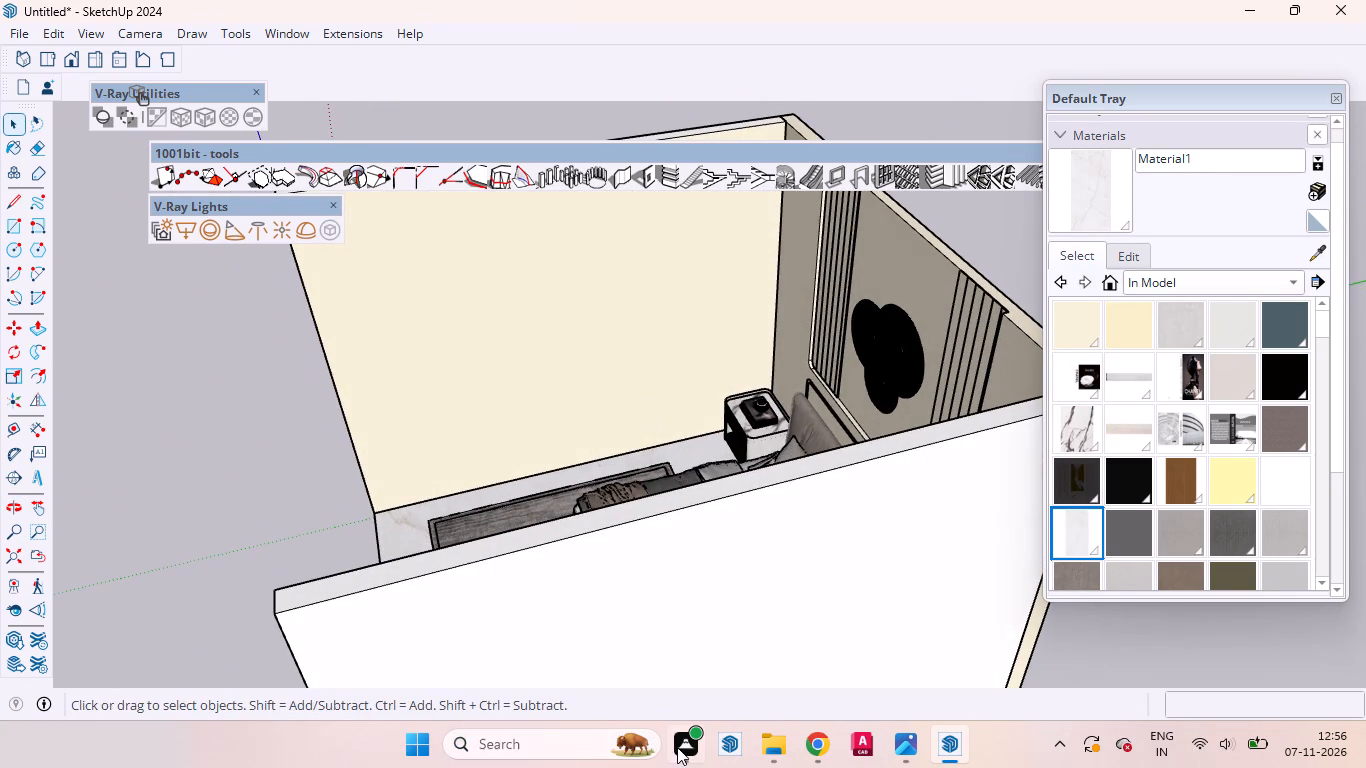
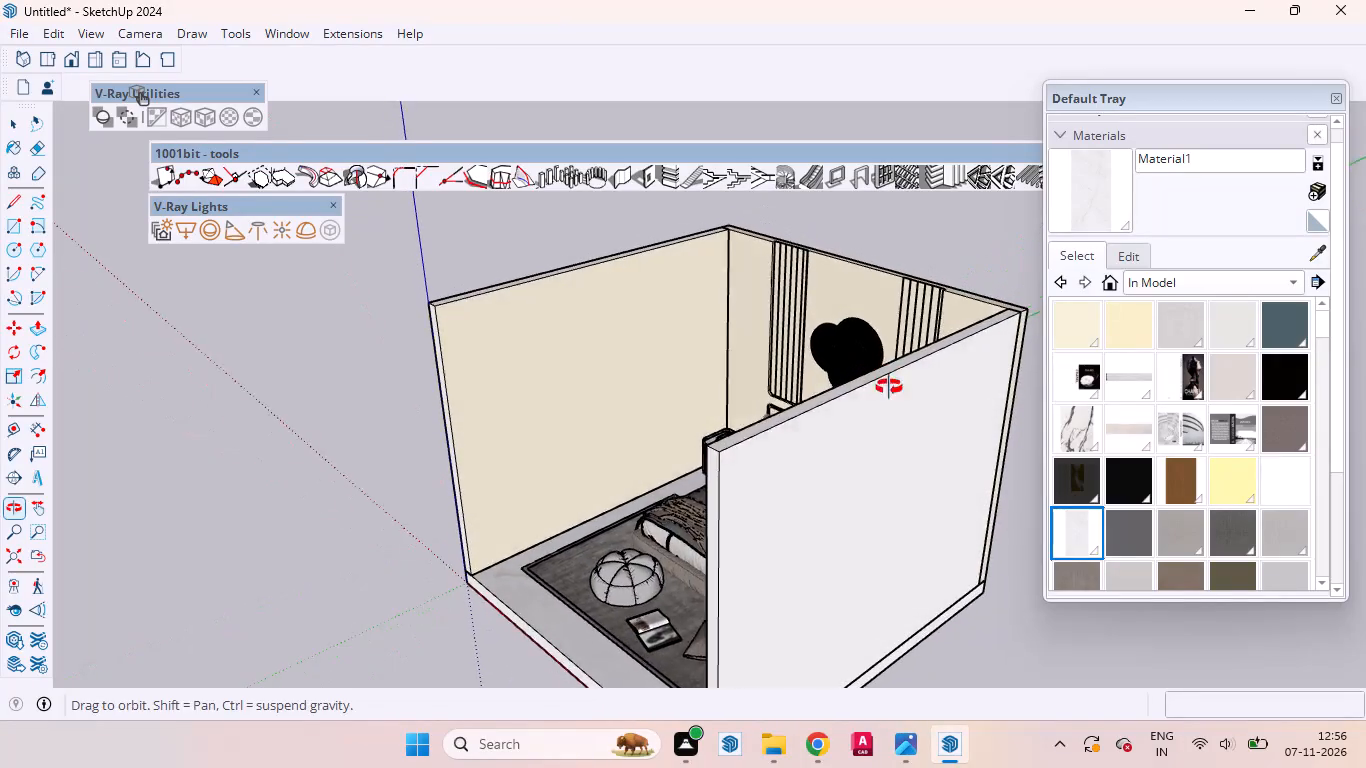
Place a horizontal guide on the bedroom's side wall, 3' above the wall's bottom edge.
scroll(556, 426, "up", 7)
scroll(643, 427, "up", 5)
middle_click_drag(687, 453, 532, 432)
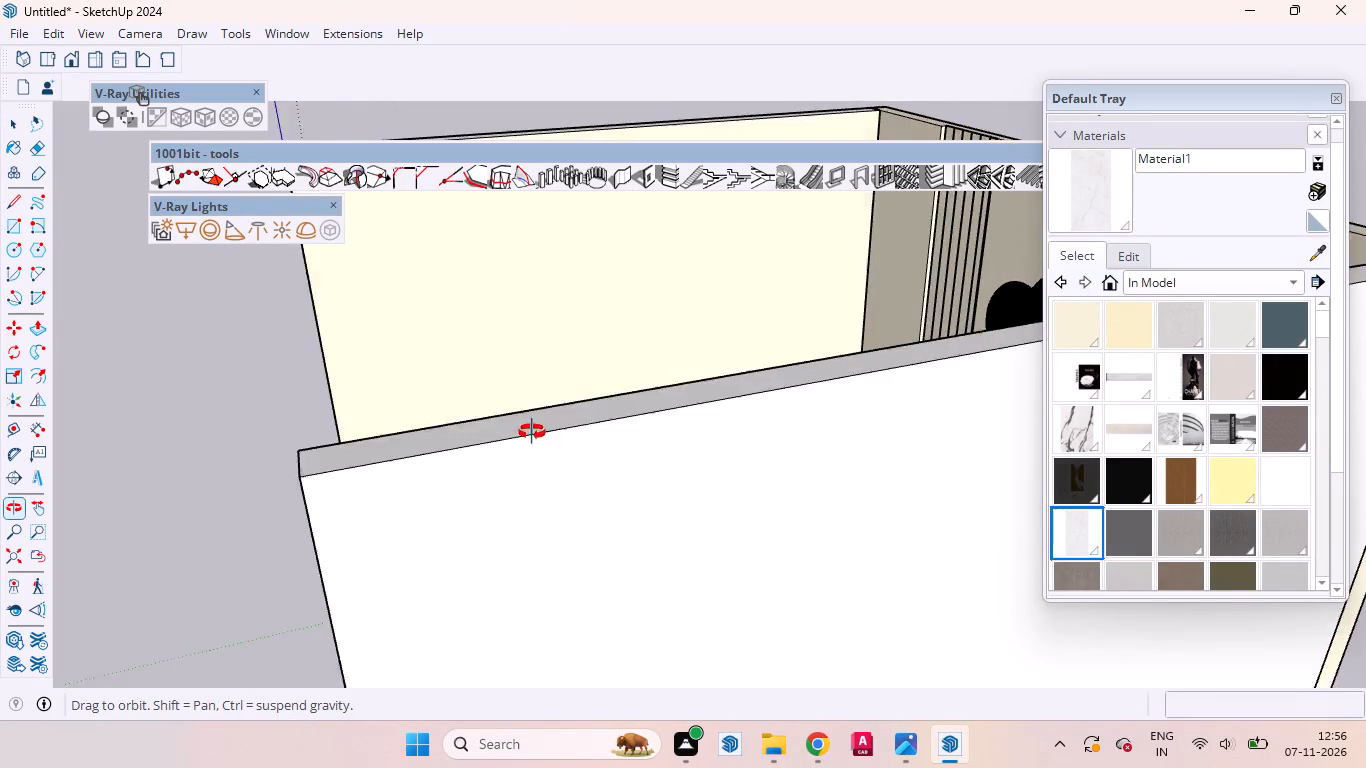
middle_click_drag(532, 432, 549, 512)
key("t")
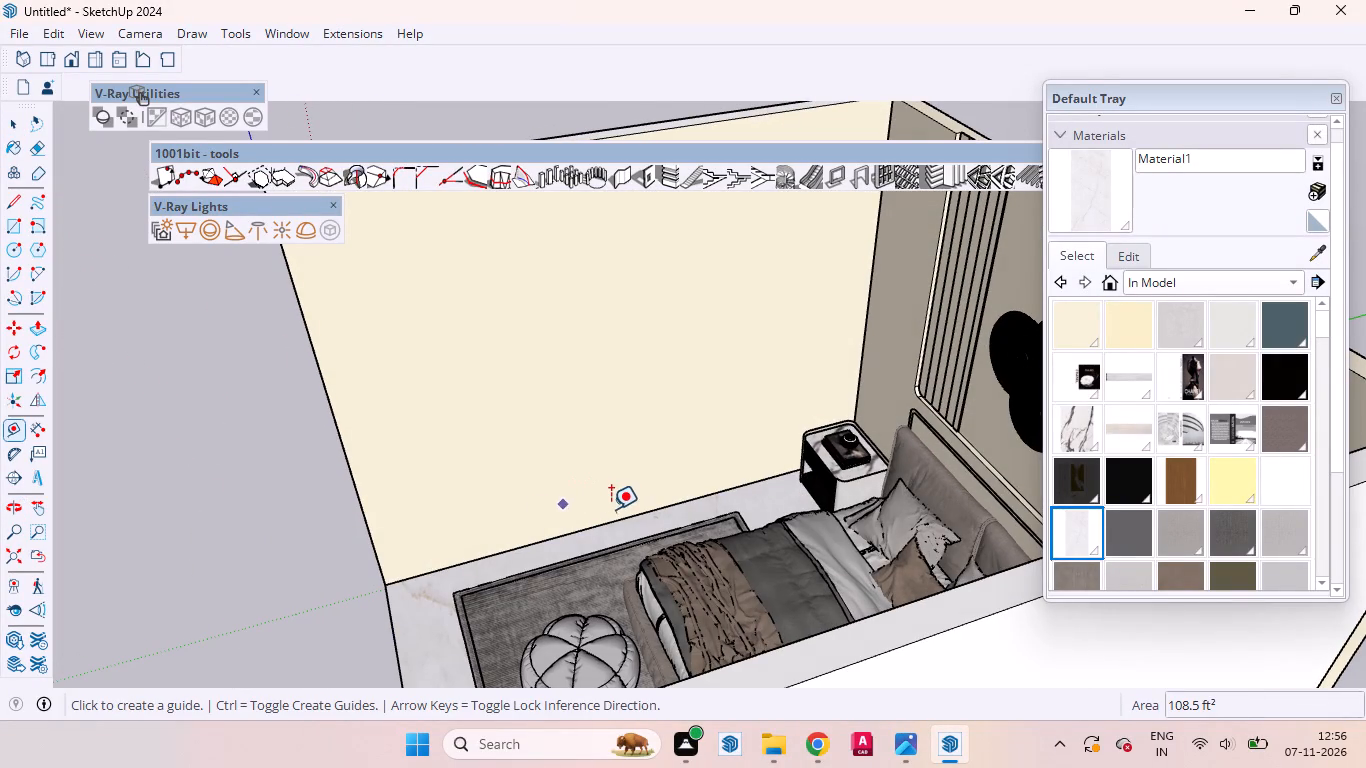
left_click(626, 514)
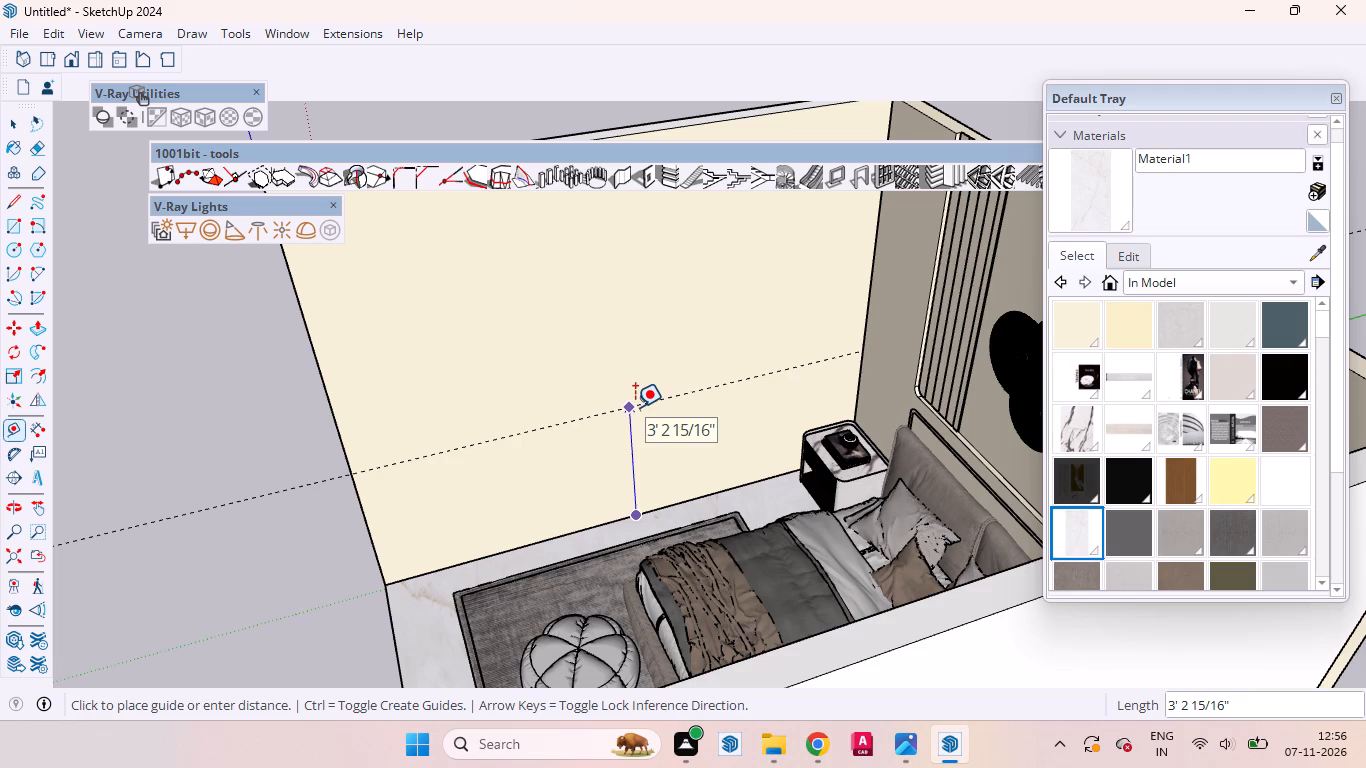
type("3'")
key("Return")
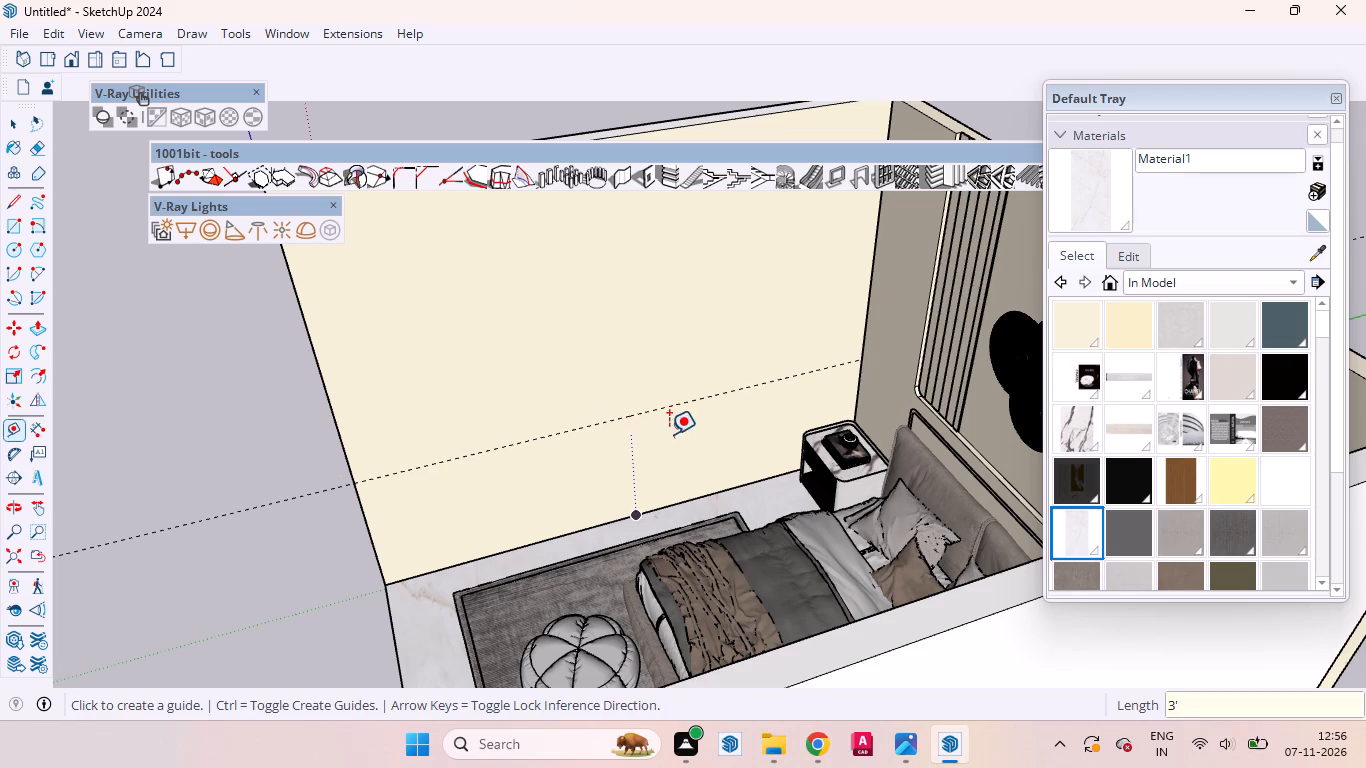
Add a second horizontal guide on the side wall, 4' above the first one.
scroll(702, 451, "down", 3)
middle_click_drag(660, 464, 960, 263)
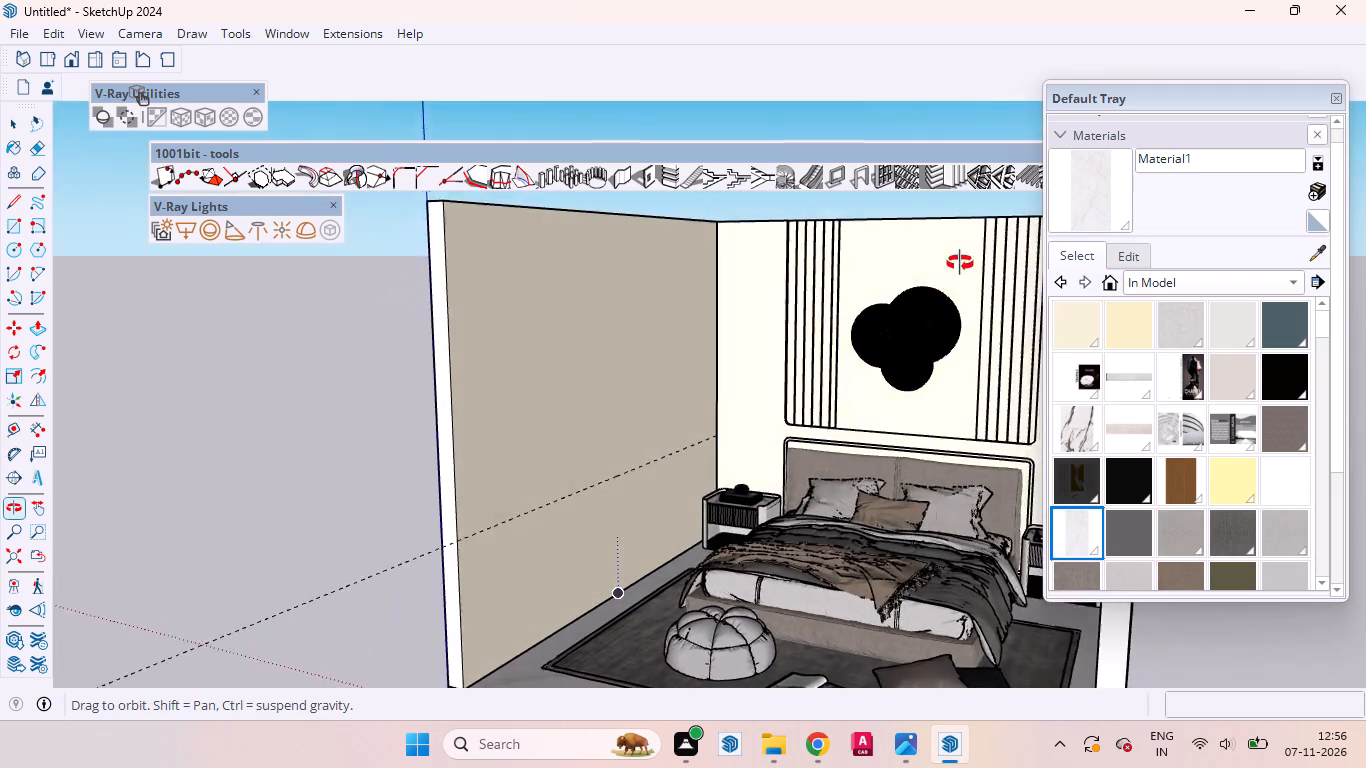
middle_click_drag(960, 263, 566, 465)
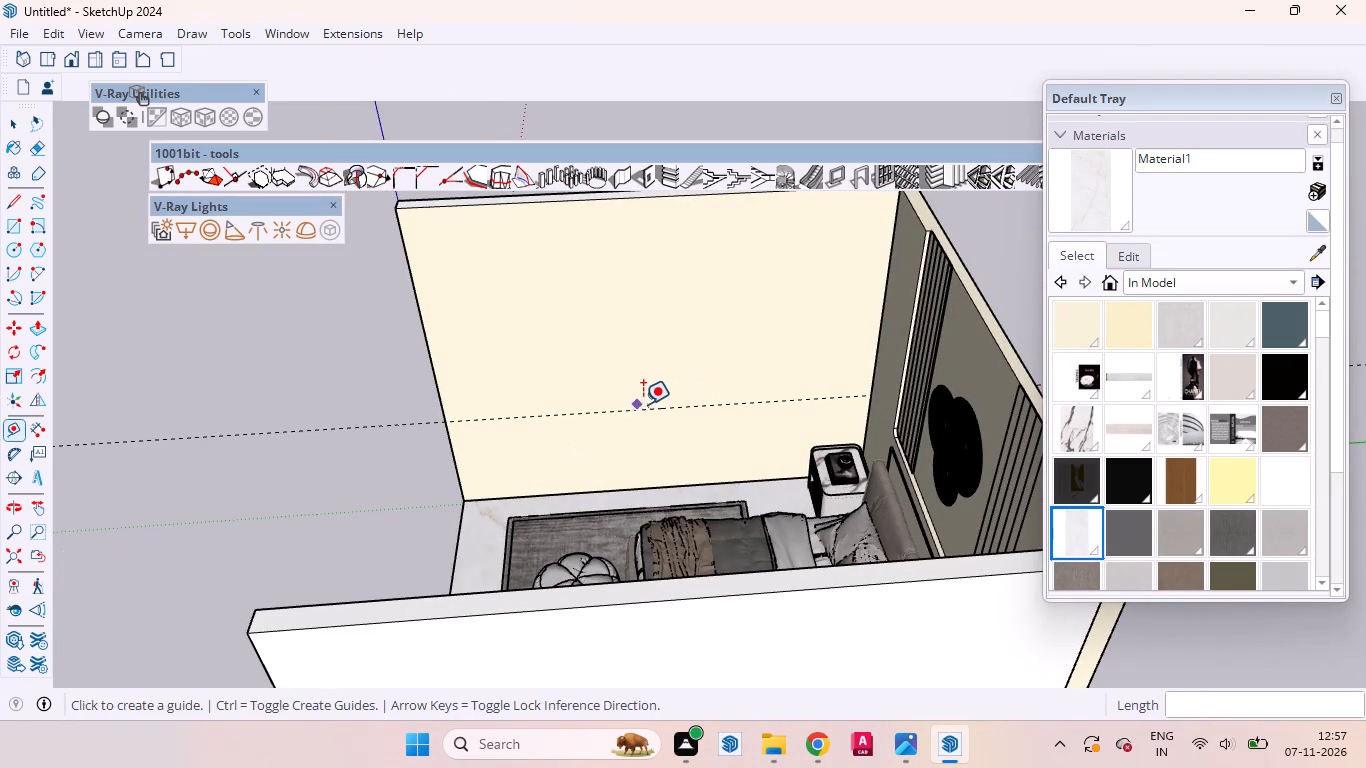
left_click(647, 404)
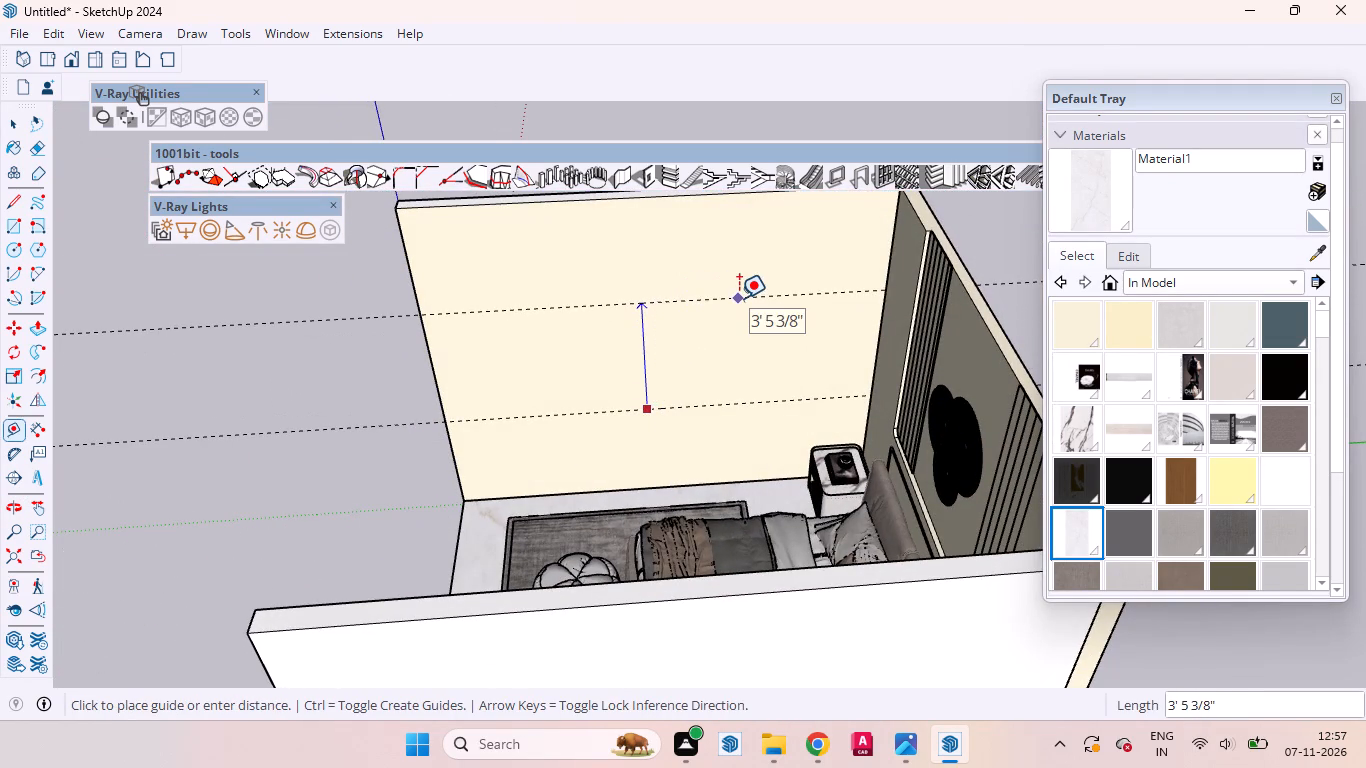
type("4'")
key("Return")
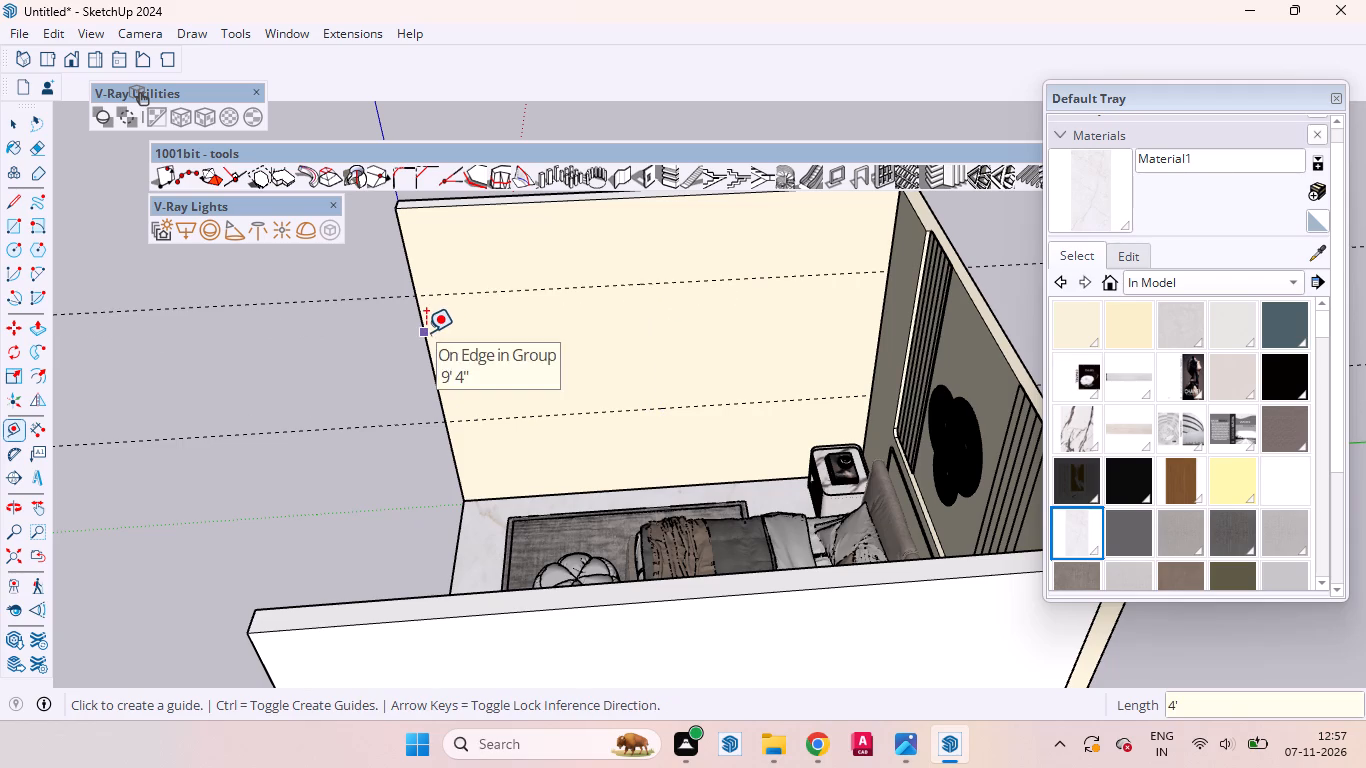
Add two vertical guides on the side wall, measured from its front edge, with the second 3' beyond the first.
left_click(426, 332)
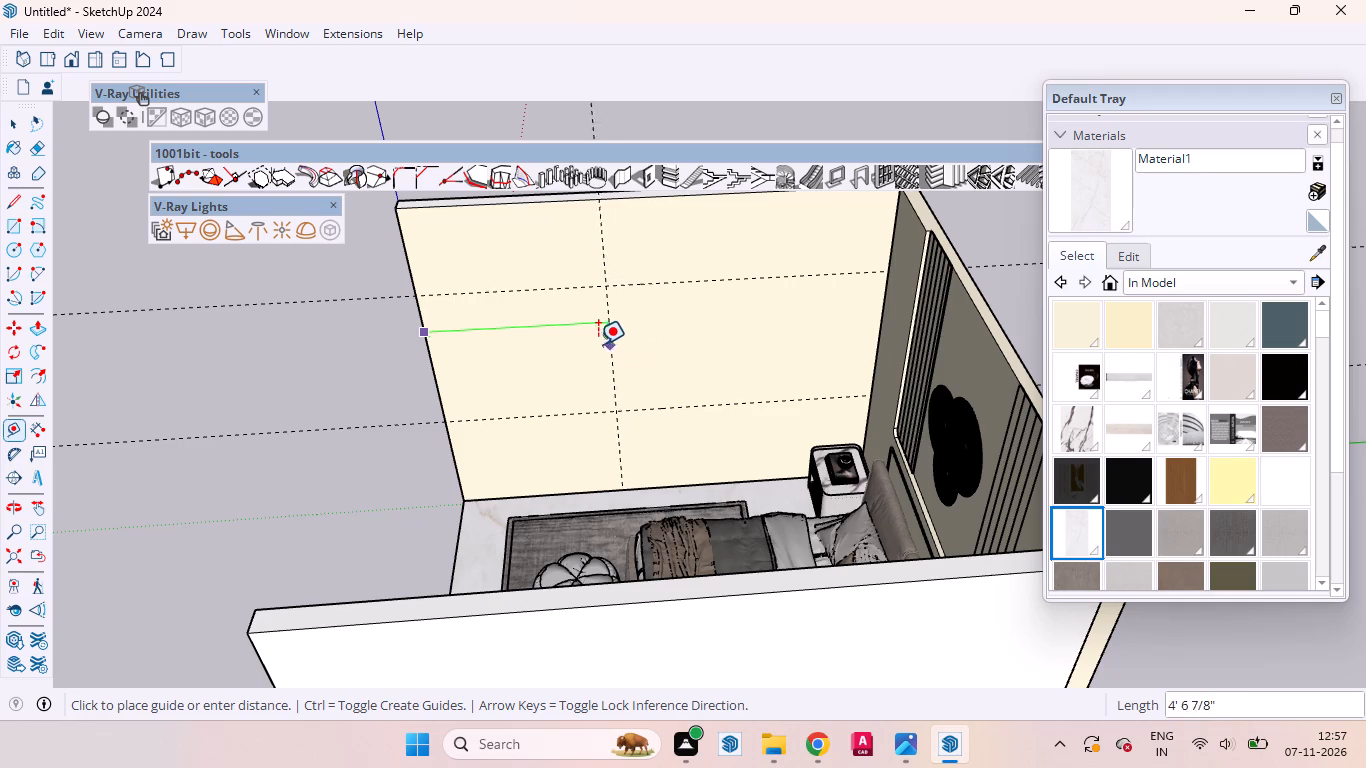
left_click(588, 344)
left_click(584, 348)
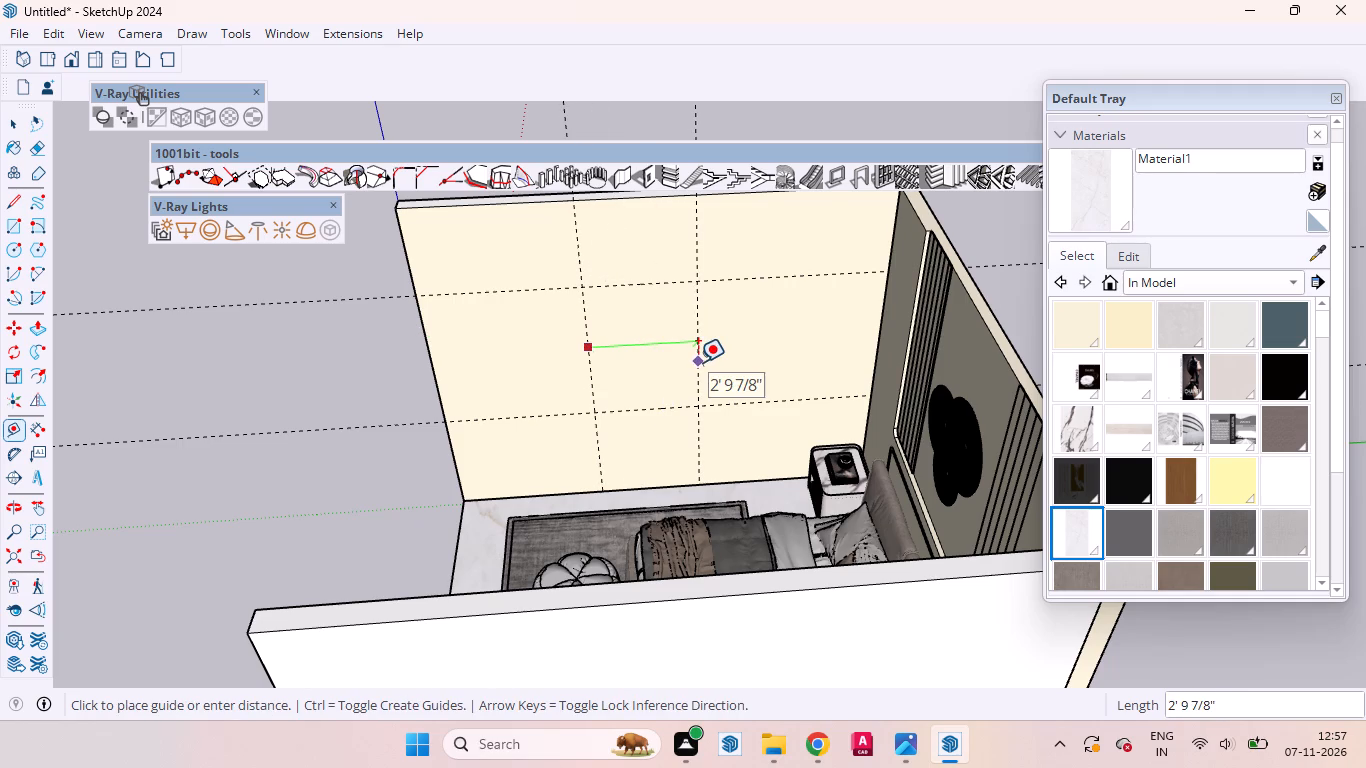
type("3'")
key("Return")
key("space")
Make a new group and draw a 3' by 4' rectangle inside it between the guide intersections on the side wall.
scroll(736, 356, "down", 5)
middle_click_drag(667, 394, 834, 357)
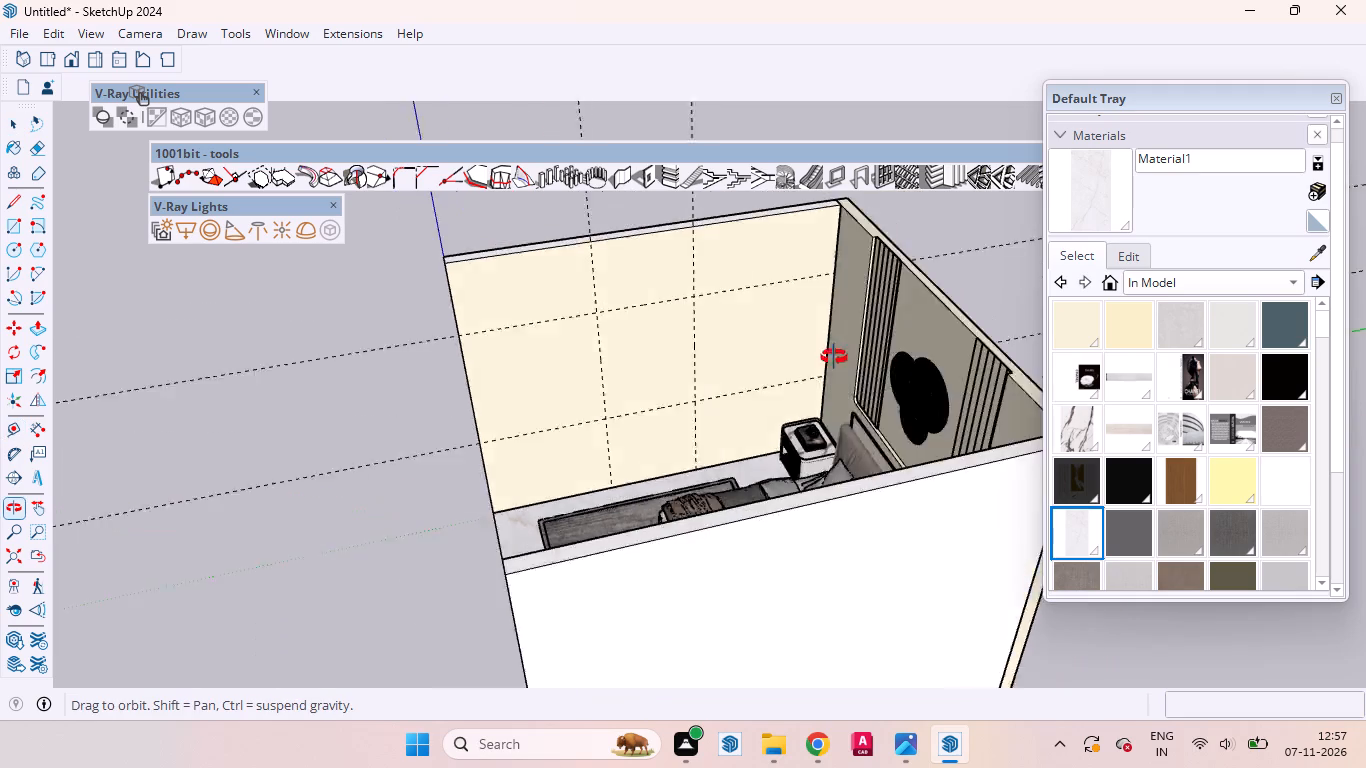
middle_click_drag(834, 357, 1038, 313)
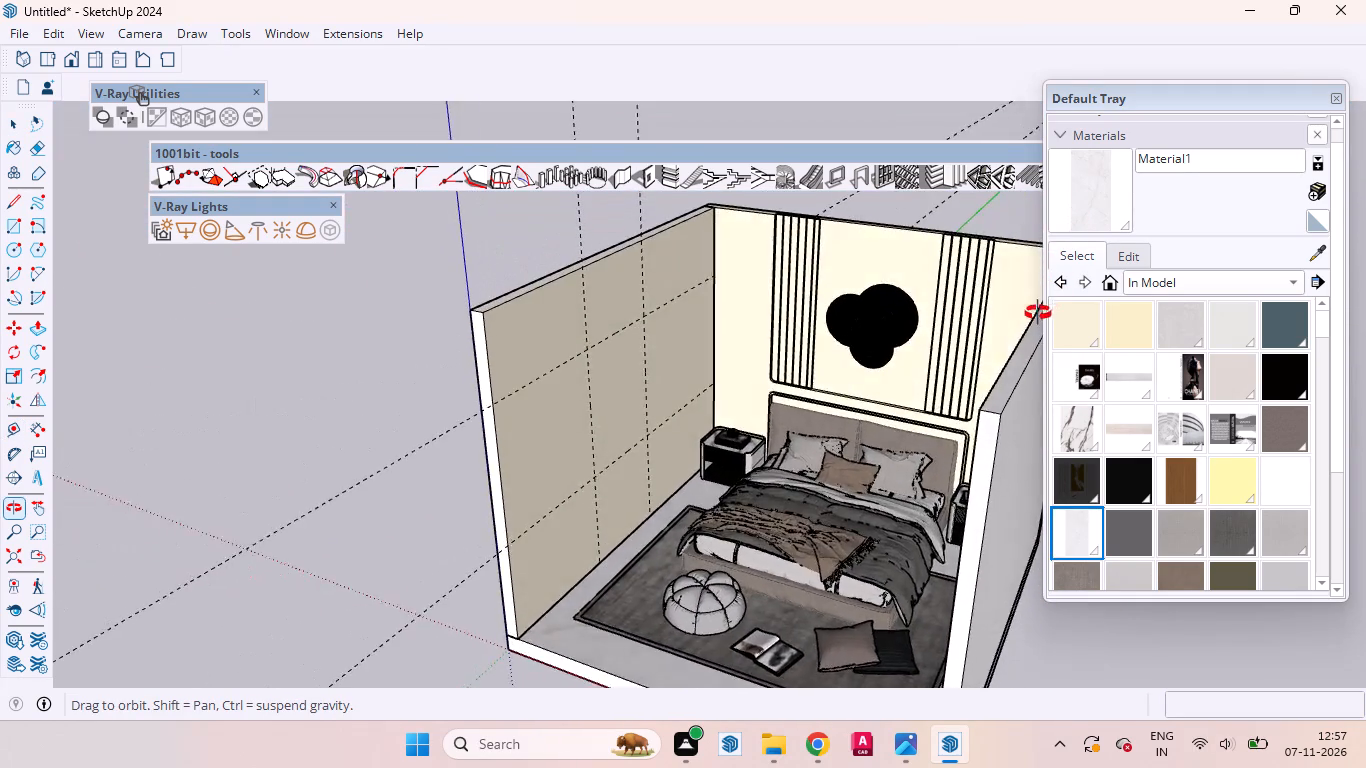
middle_click_drag(1038, 313, 830, 374)
right_click(340, 334)
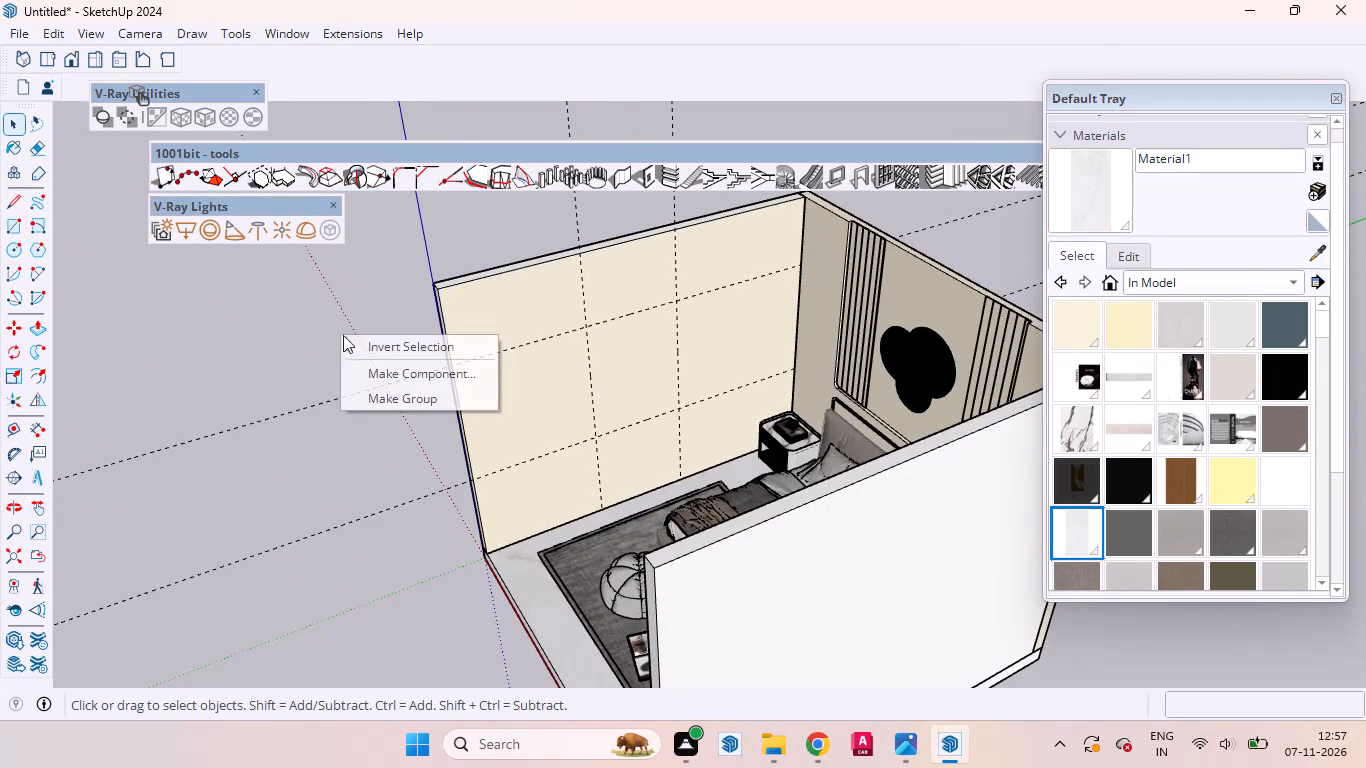
left_click(364, 394)
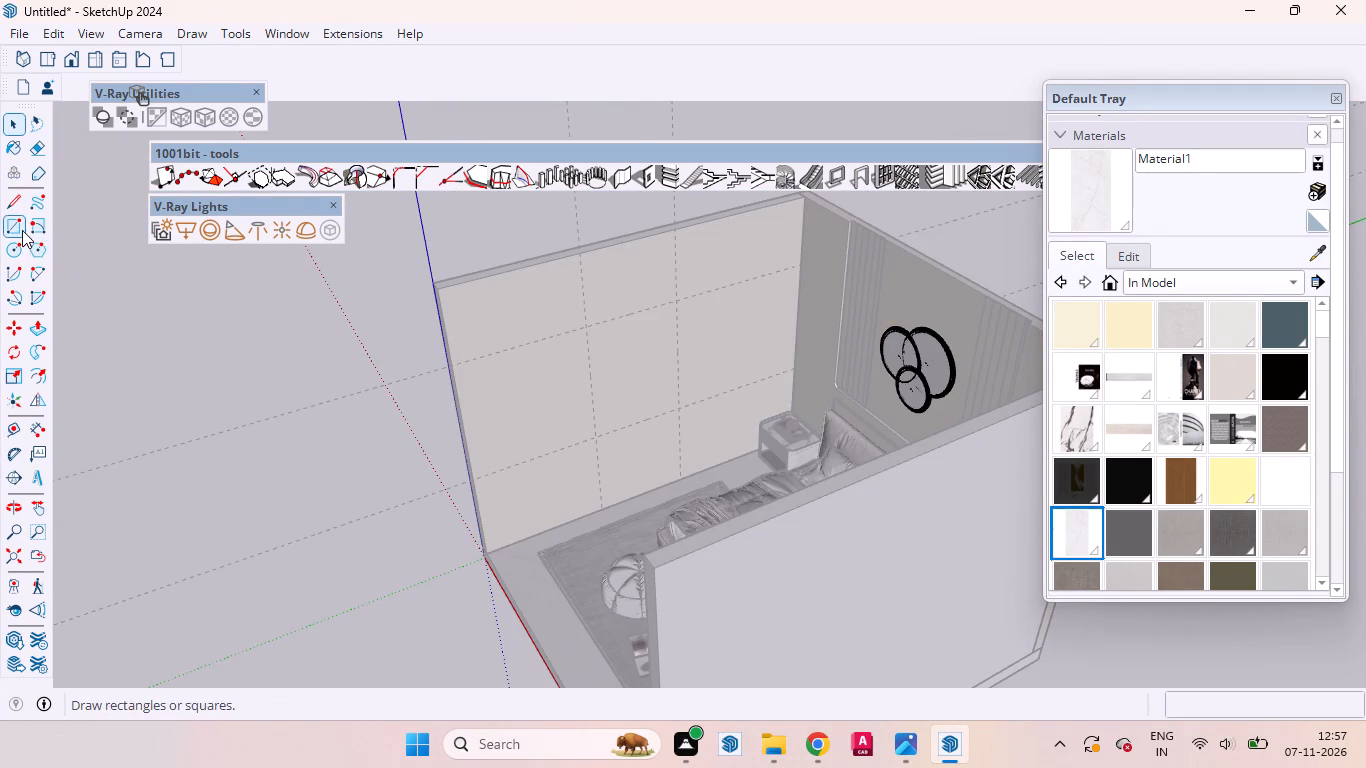
left_click(22, 230)
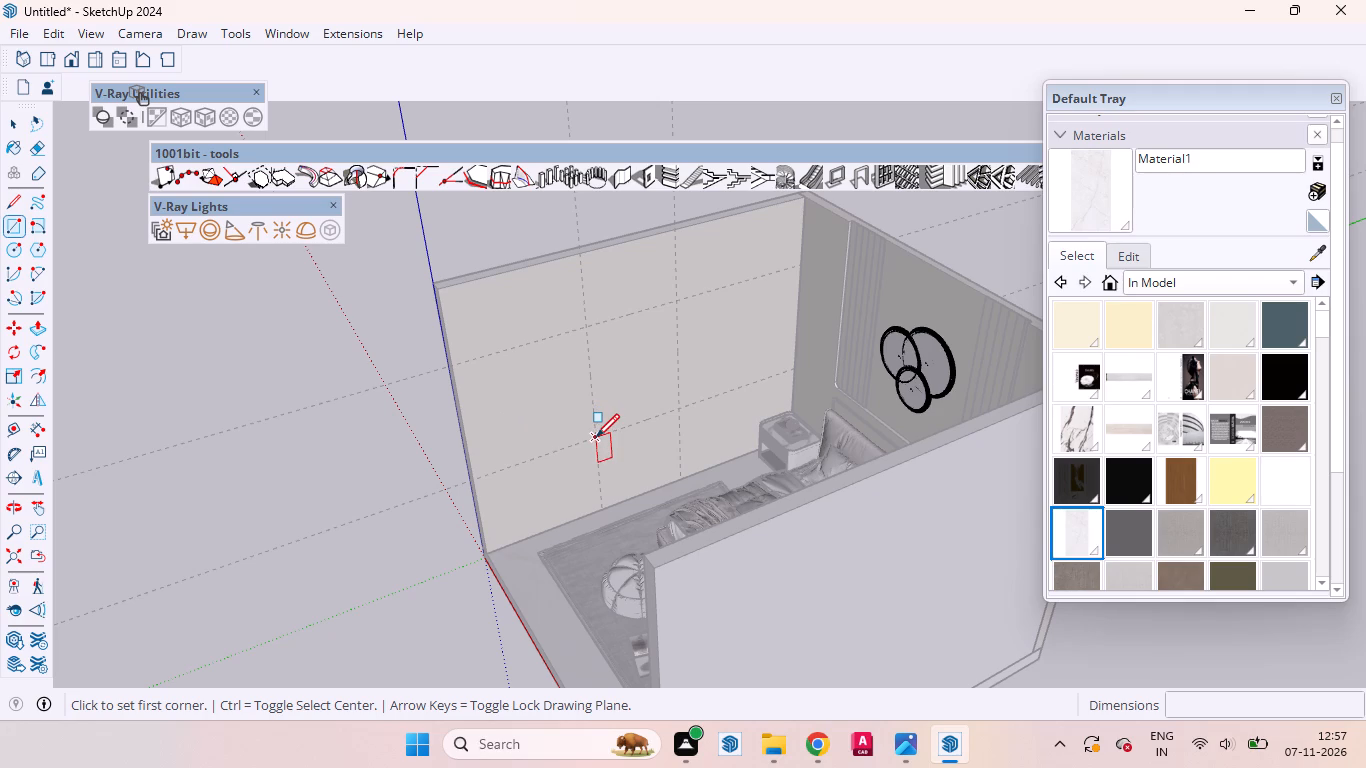
left_click(595, 435)
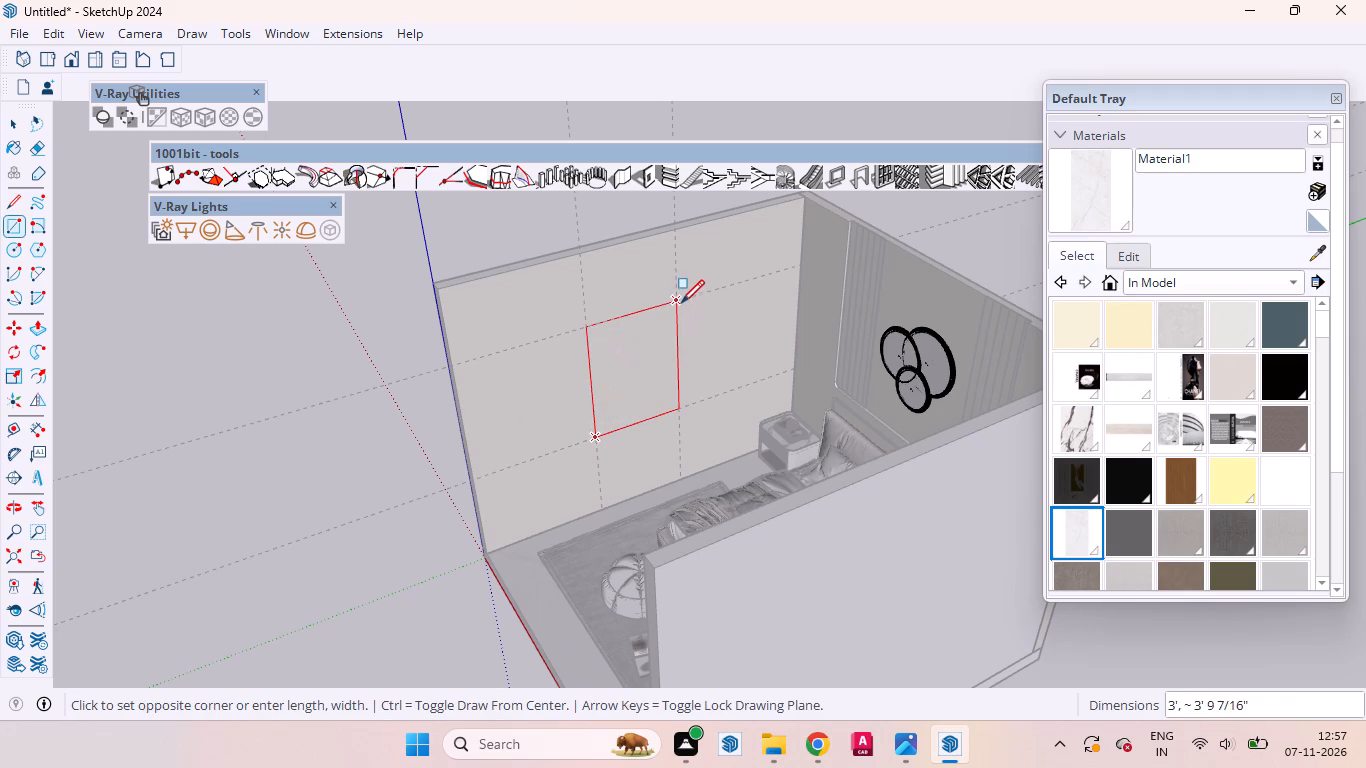
left_click(681, 301)
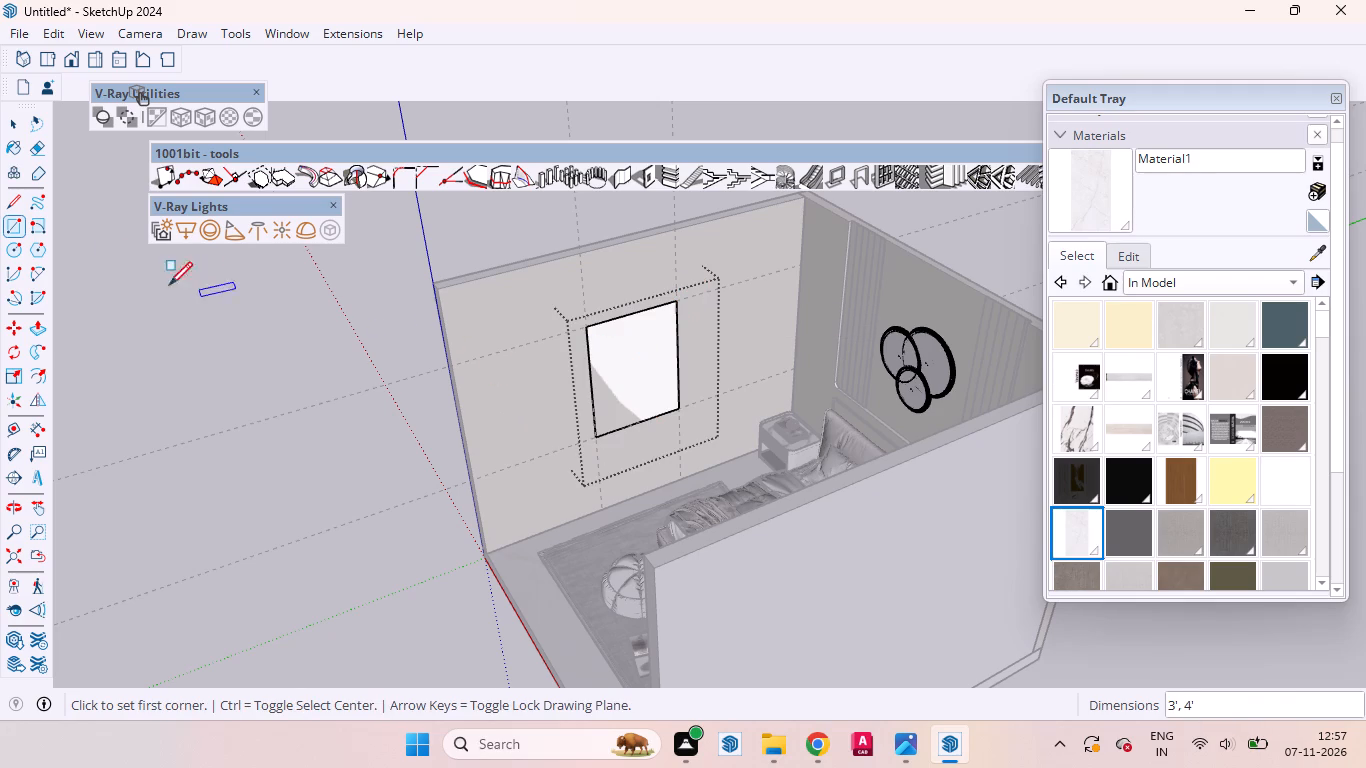
Push/Pull the rectangle on the side wall to a thickness of 20 mm.
left_click(34, 320)
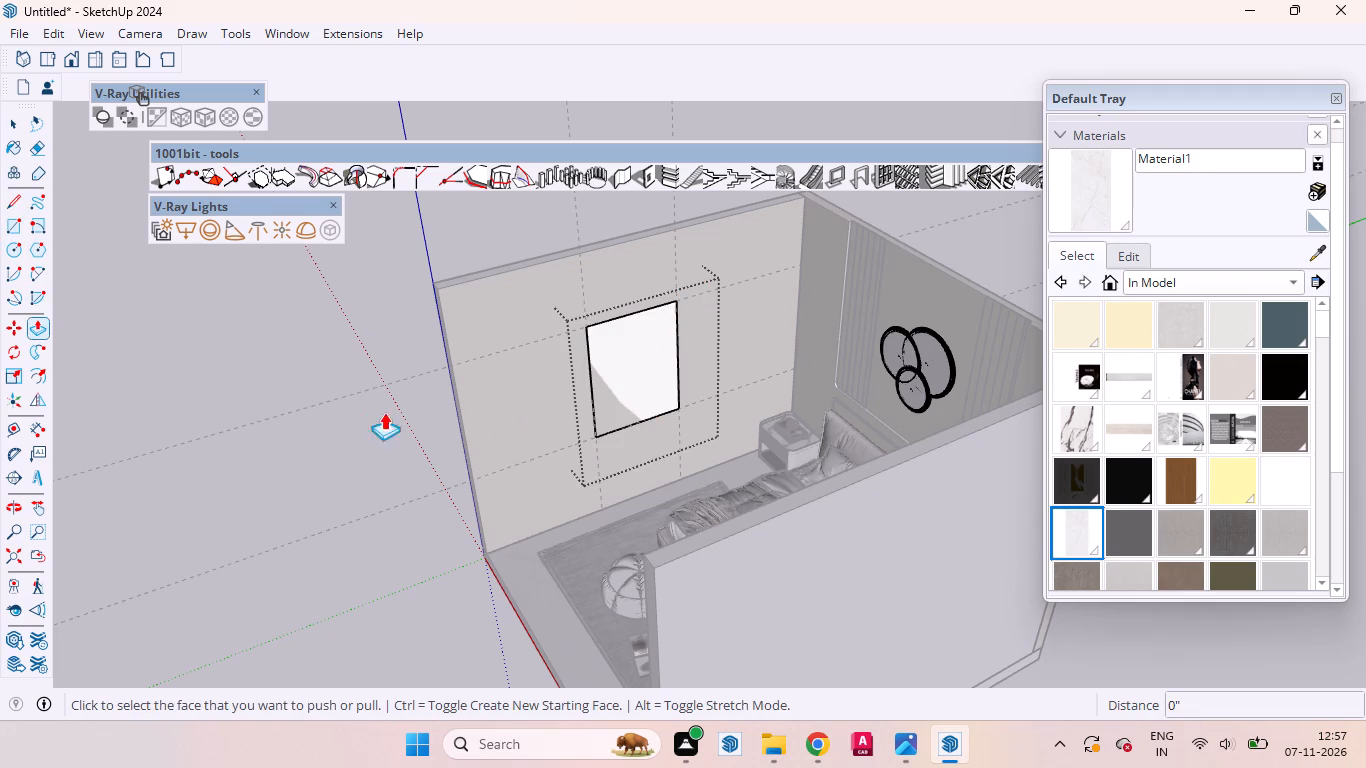
left_click_drag(609, 374, 619, 384)
key("2")
key("0")
type("mm")
key("Return")
key("space")
Offset the outline of the wall panel's front face inward by 18 mm to form a frame border.
scroll(639, 356, "up", 10)
middle_click_drag(640, 353, 620, 383)
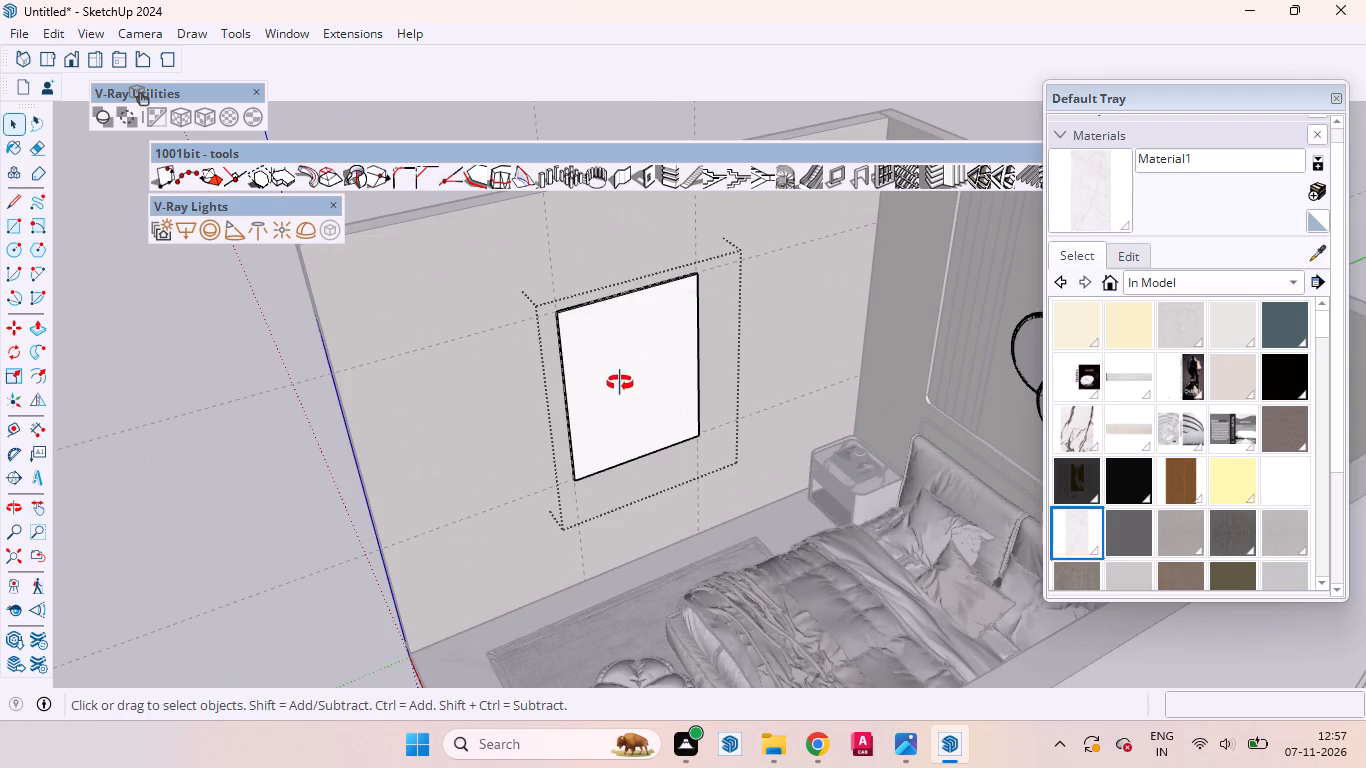
middle_click_drag(620, 383, 479, 447)
scroll(605, 312, "up", 11)
scroll(785, 306, "down", 12)
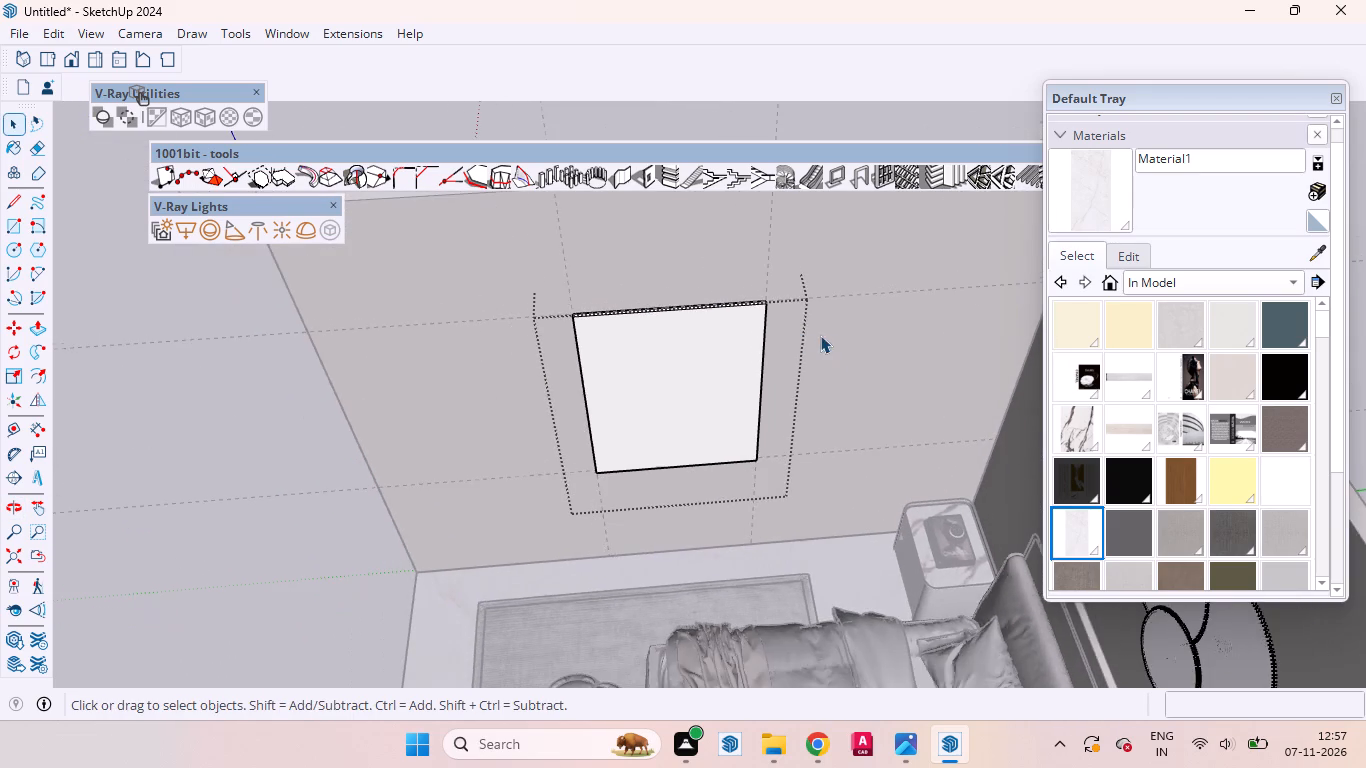
scroll(820, 335, "down", 8)
scroll(673, 360, "up", 5)
left_click(702, 364)
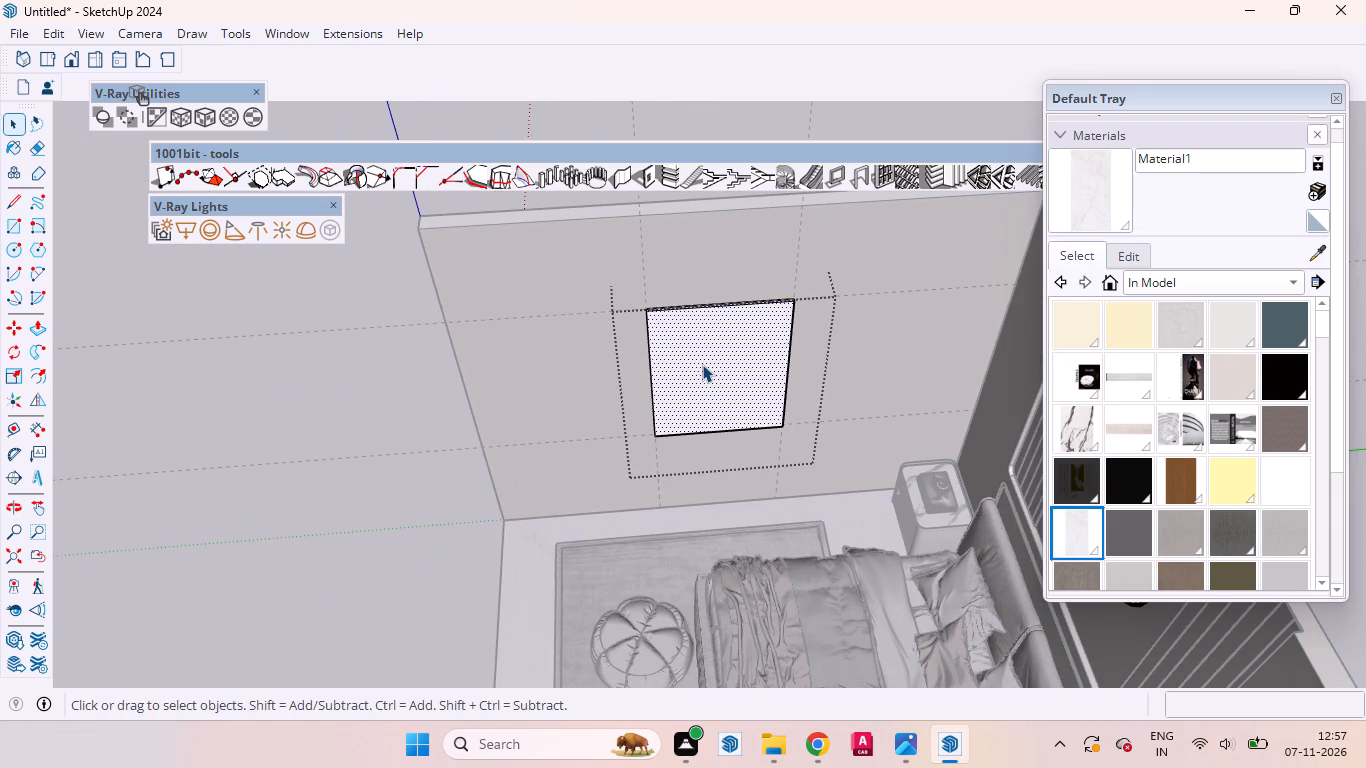
key("f")
scroll(693, 363, "up", 9)
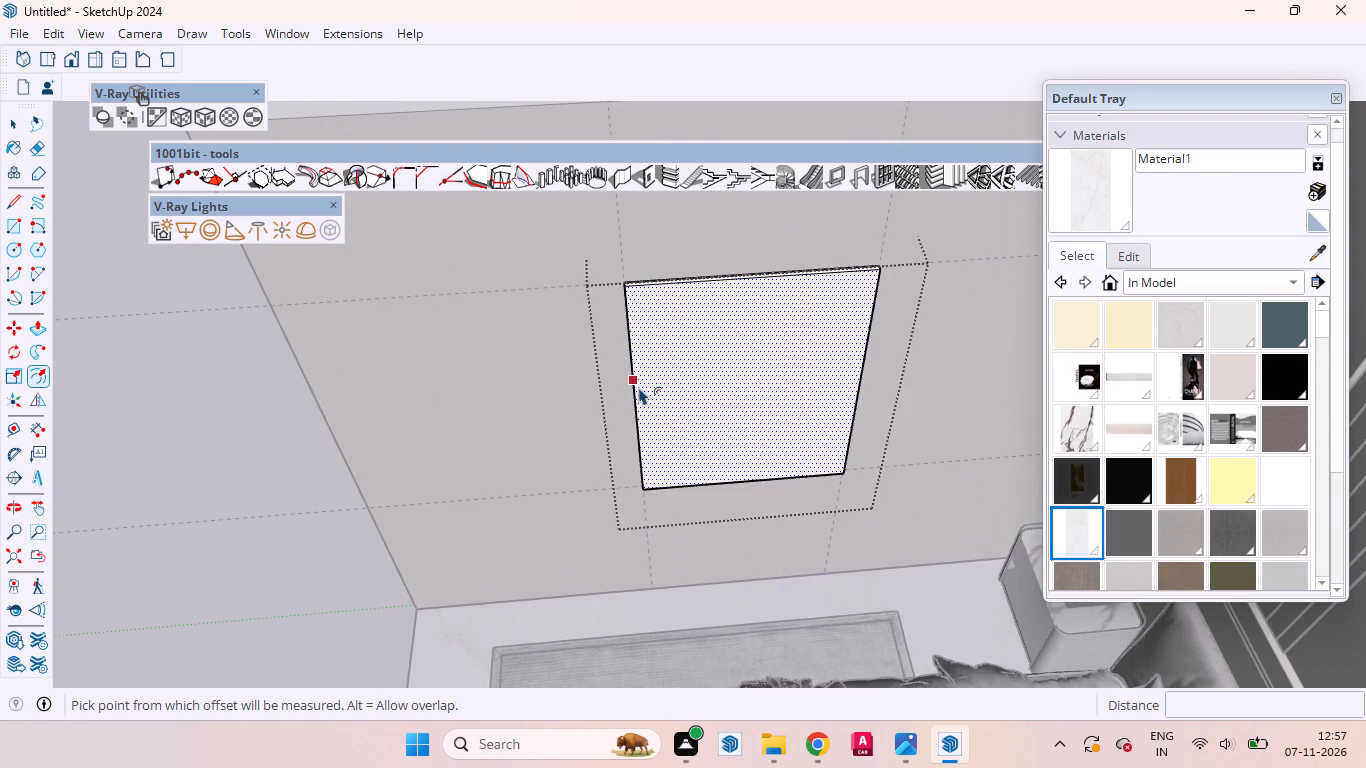
left_click(640, 387)
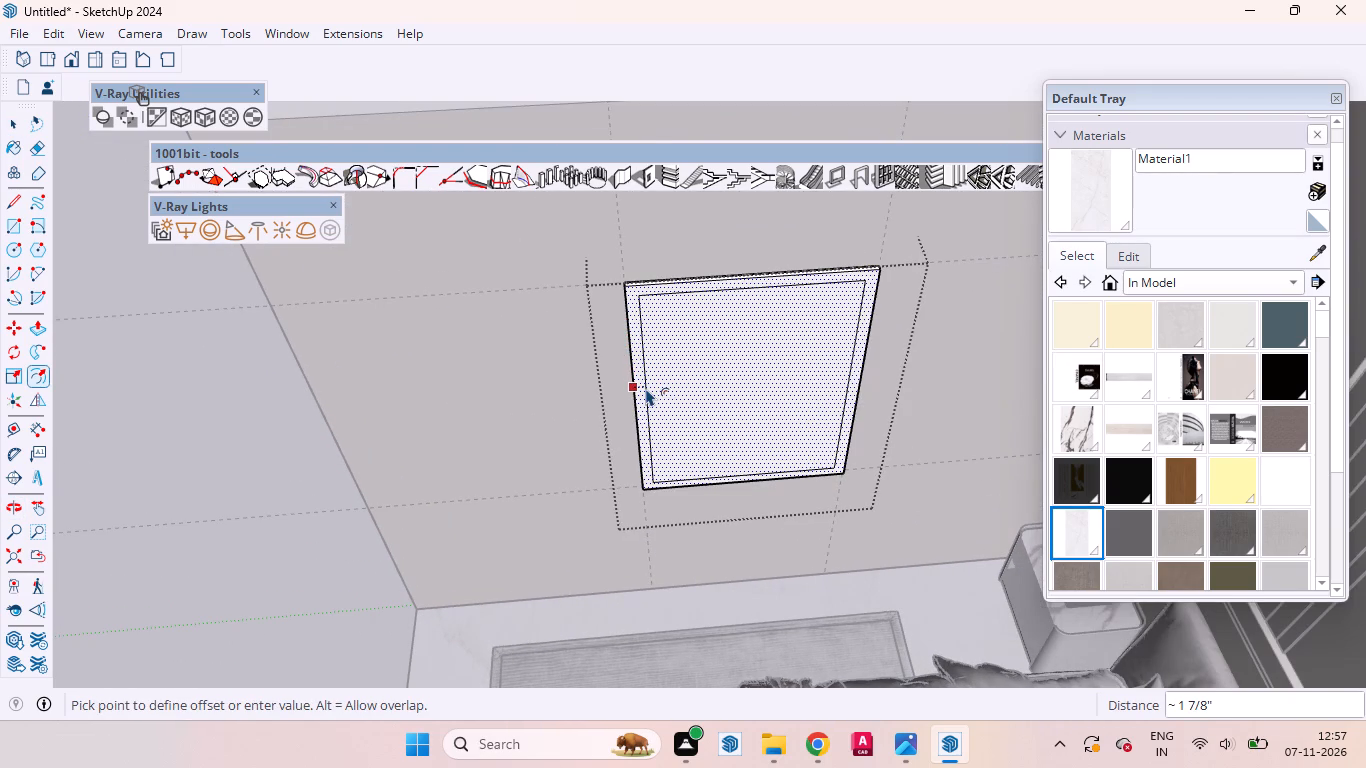
key("1")
type("8mm")
key("Return")
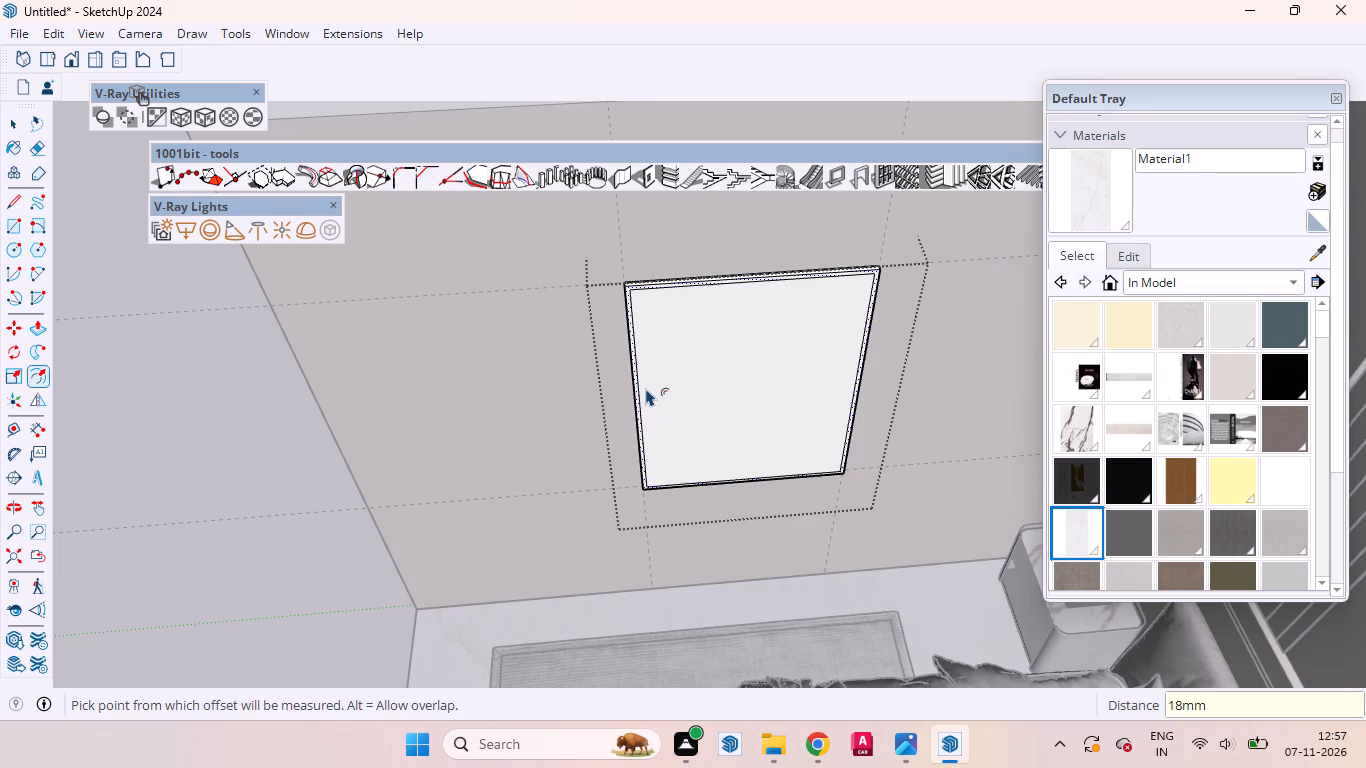
key("space")
Push/Pull the inner face within the panel's frame border by 8 mm.
left_click(736, 381)
scroll(709, 362, "up", 4)
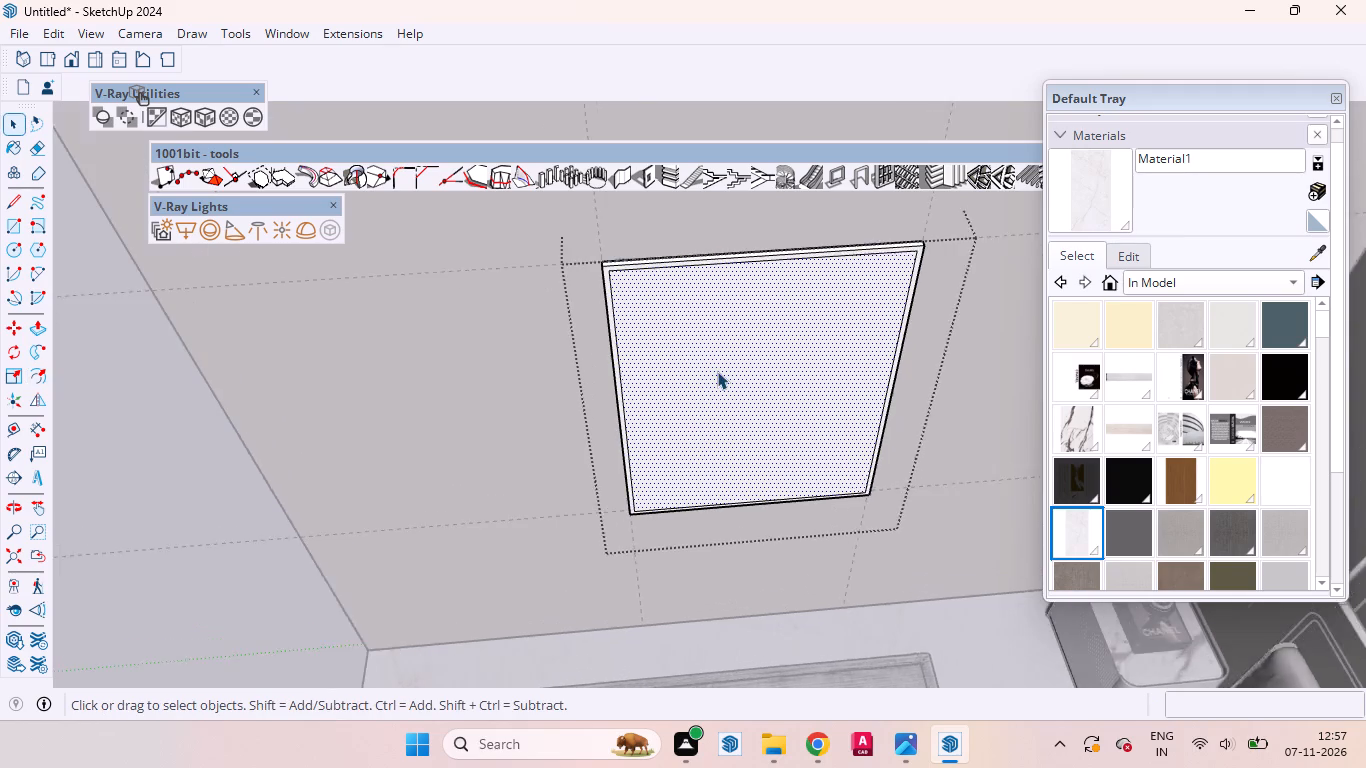
key("p")
left_click(717, 372)
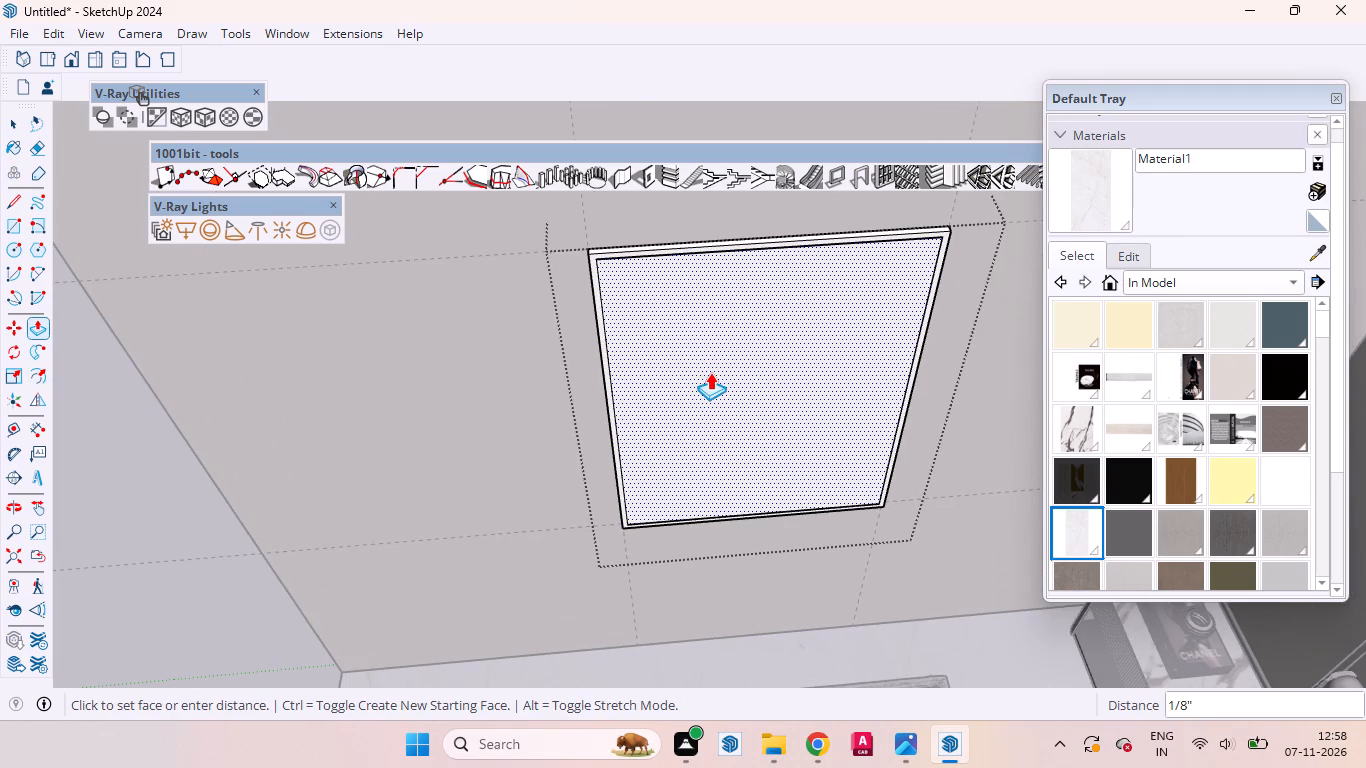
key("1")
key("BackSpace")
type("8mm")
key("Return")
key("space")
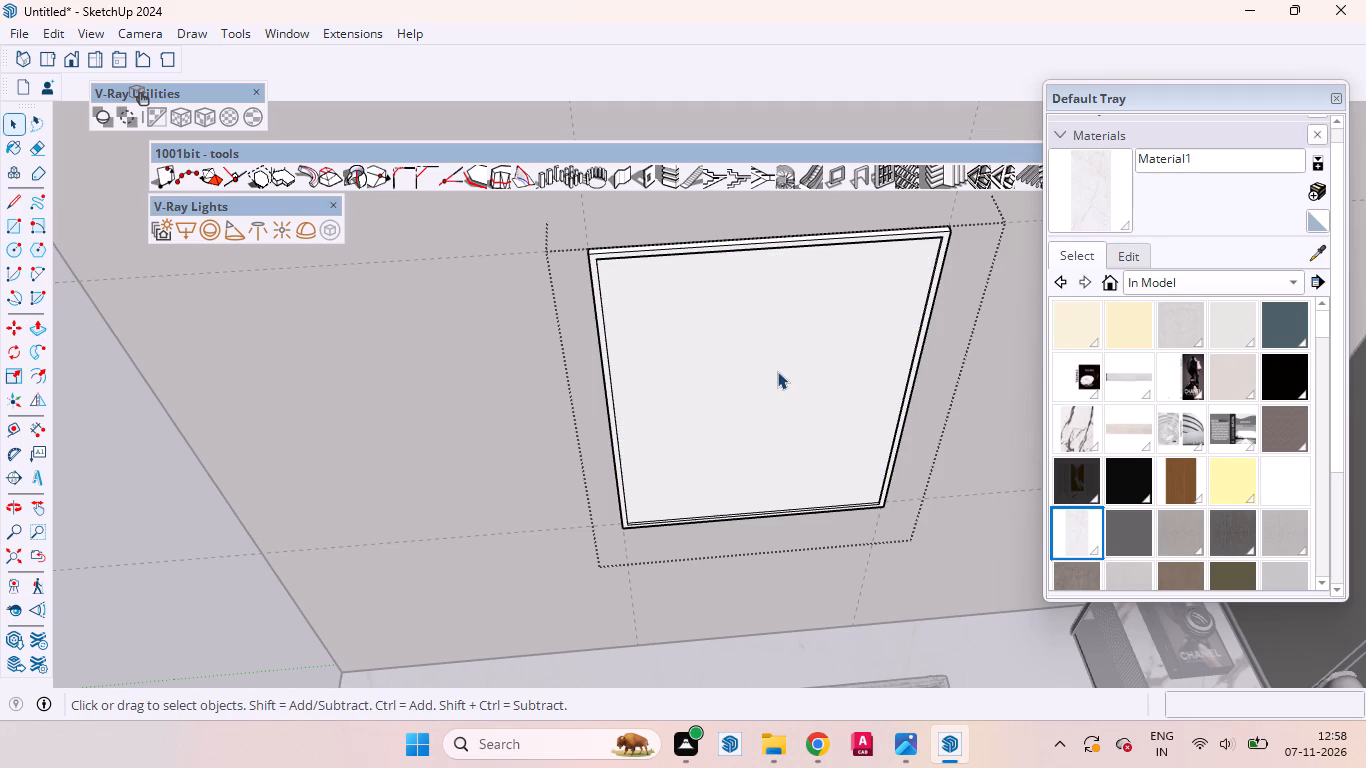
Close the framed panel's group and paint the whole panel with the black material 2106173_041.
scroll(780, 381, "down", 8)
scroll(782, 393, "up", 1)
scroll(782, 393, "down", 12)
middle_click_drag(623, 410, 873, 310)
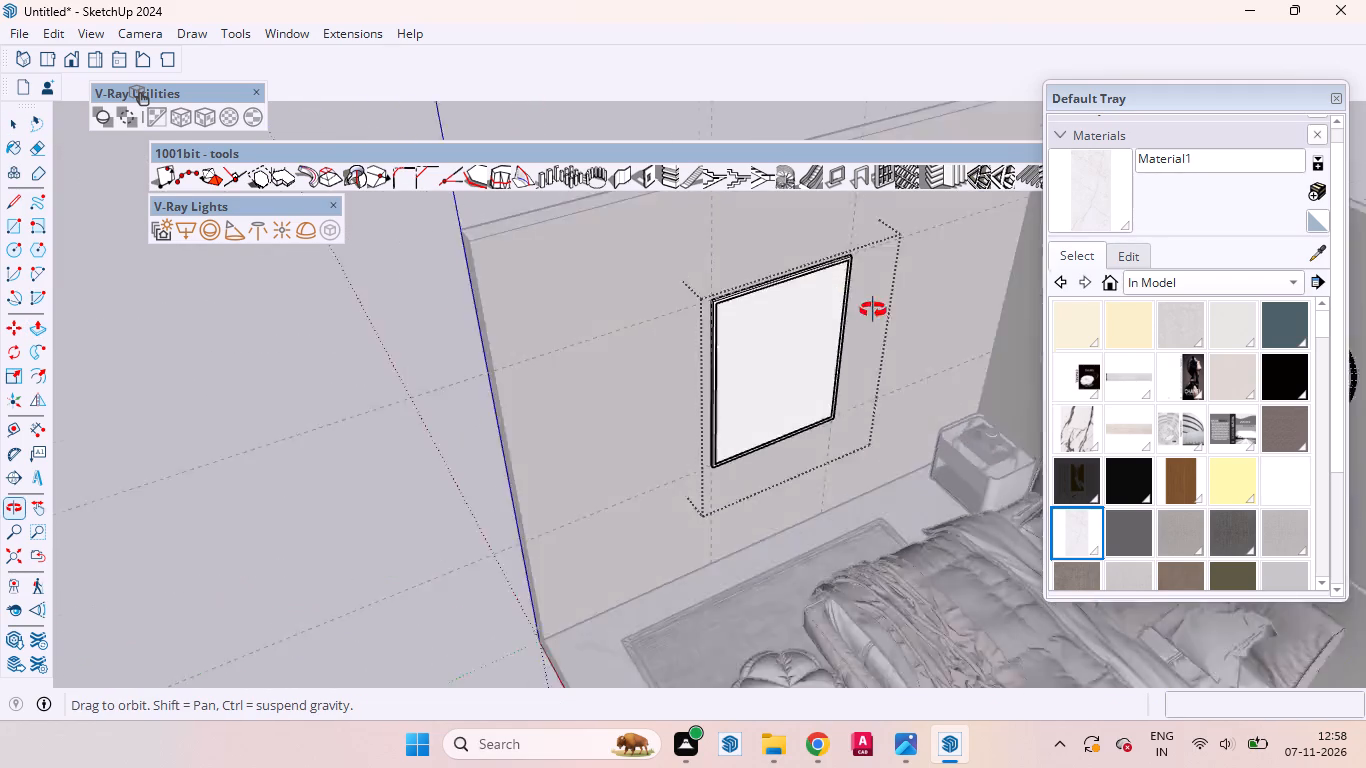
middle_click_drag(873, 310, 1025, 182)
scroll(676, 324, "down", 2)
scroll(628, 324, "up", 3)
scroll(618, 324, "down", 7)
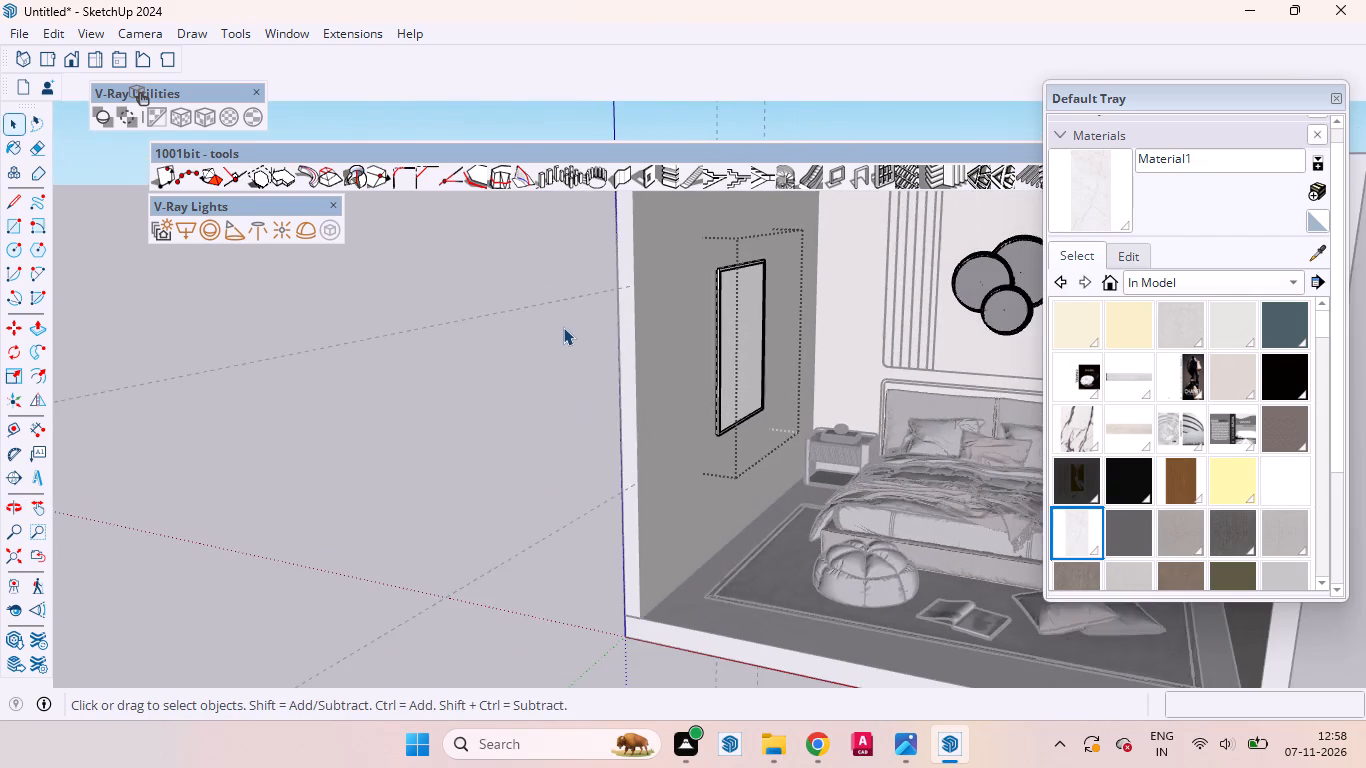
middle_click_drag(807, 304, 589, 394)
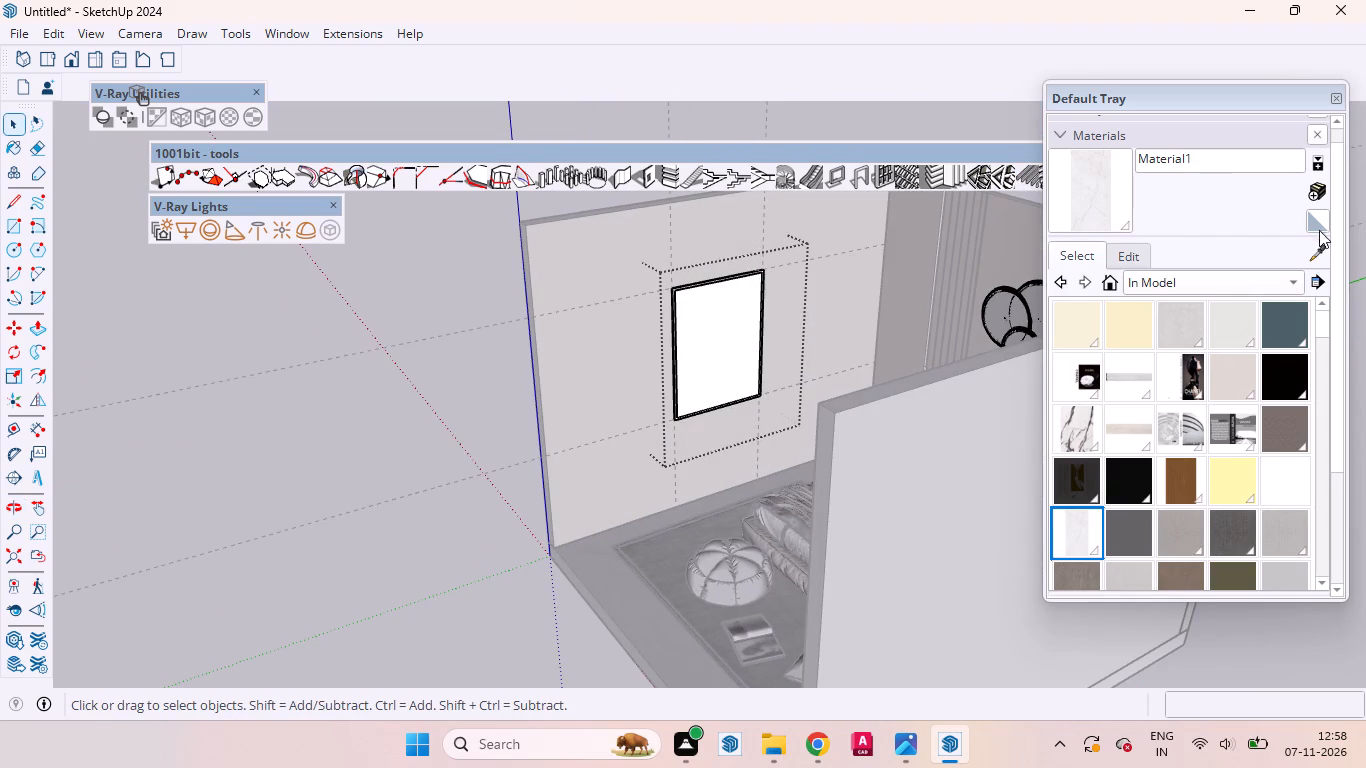
left_click(387, 398)
left_click(1281, 360)
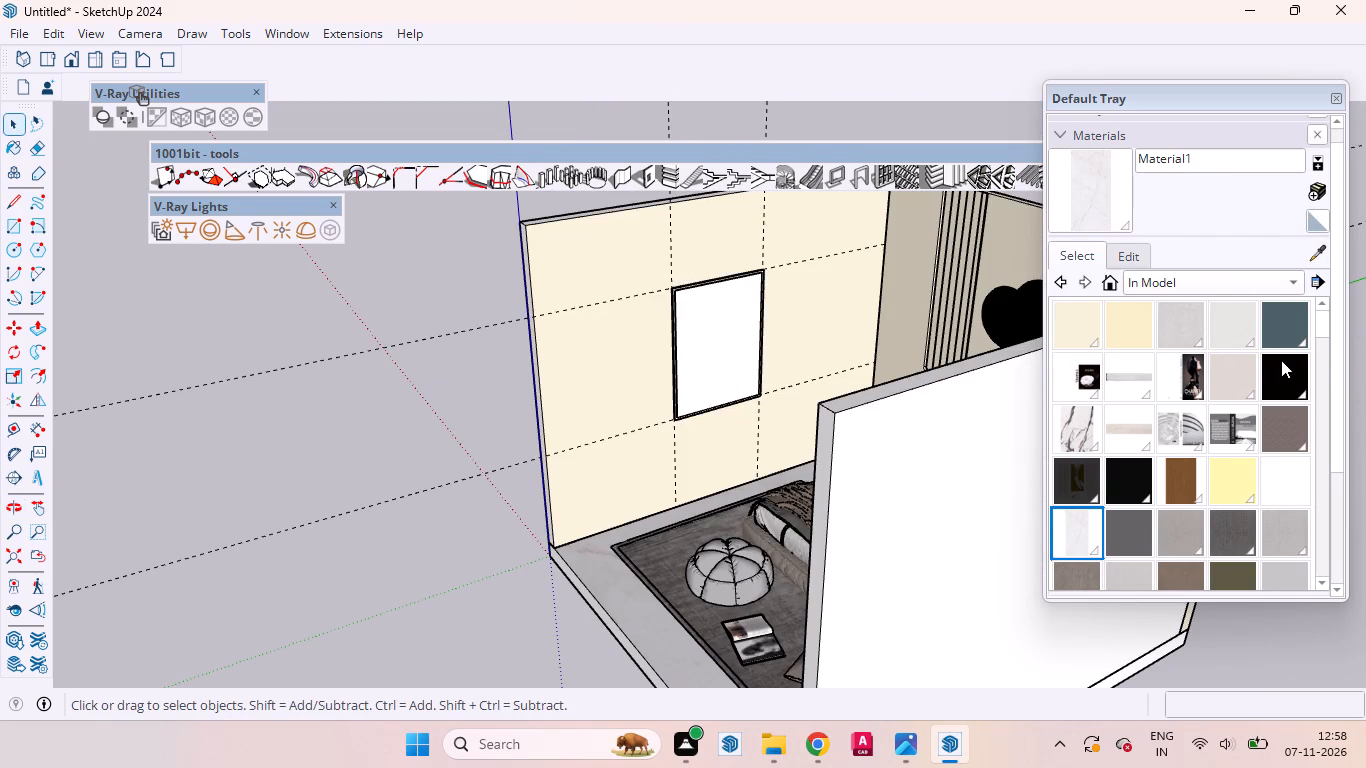
scroll(718, 318, "up", 4)
left_click(718, 317)
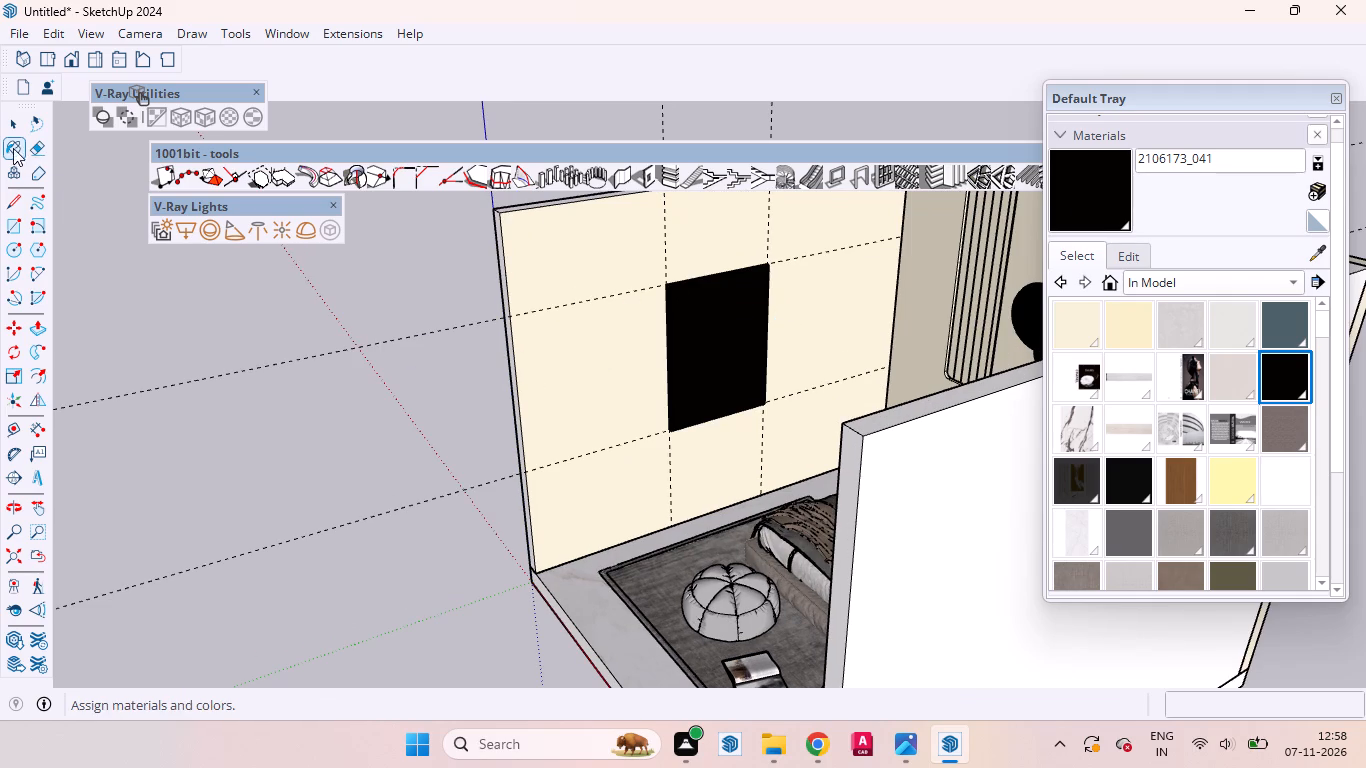
Open the black framed panel's group on the side wall for editing and select the inner face within its border.
left_click(13, 123)
scroll(782, 327, "up", 10)
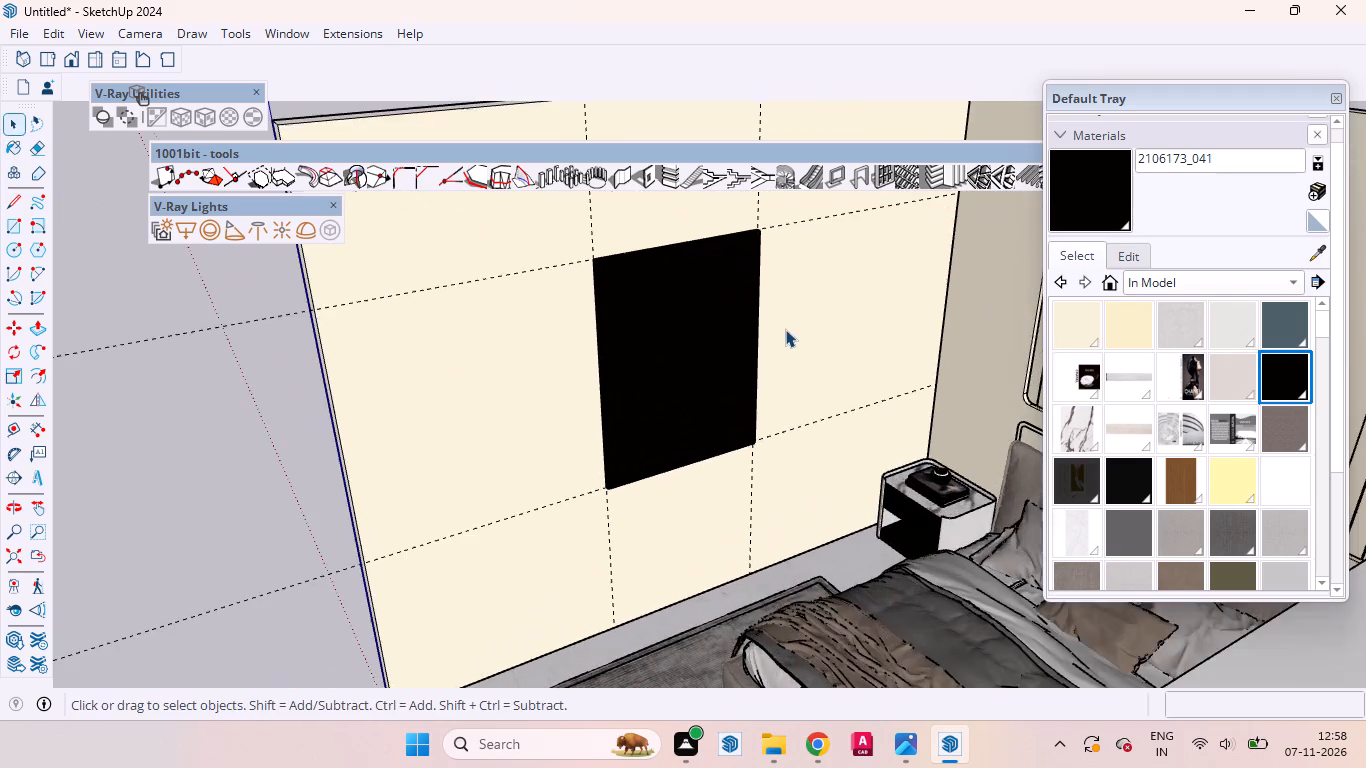
scroll(785, 329, "up", 1)
middle_click_drag(774, 341, 673, 407)
scroll(673, 419, "down", 5)
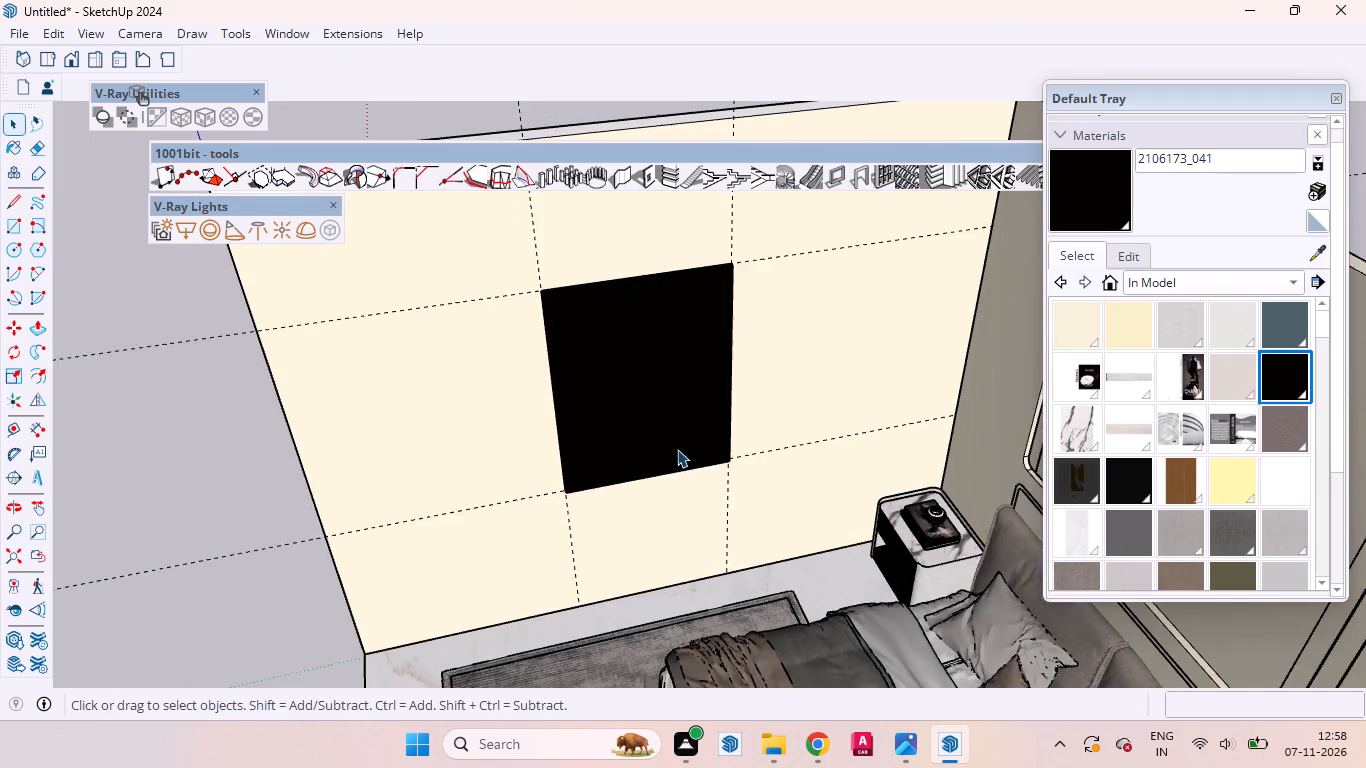
scroll(714, 438, "down", 3)
scroll(715, 438, "up", 1)
scroll(715, 438, "down", 9)
middle_click_drag(800, 425, 675, 391)
scroll(698, 368, "up", 3)
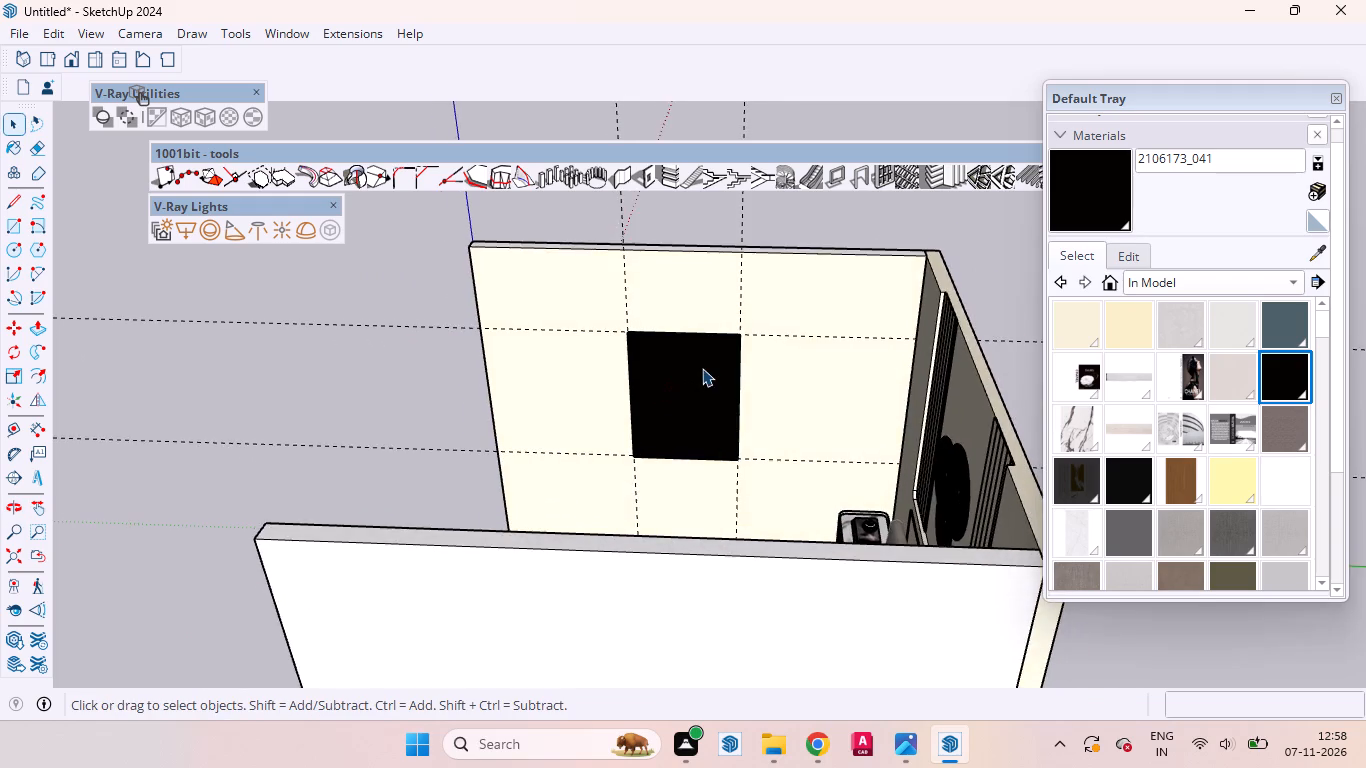
scroll(702, 368, "up", 4)
scroll(706, 371, "down", 1)
scroll(706, 371, "up", 3)
left_click(669, 414)
double_click(677, 405)
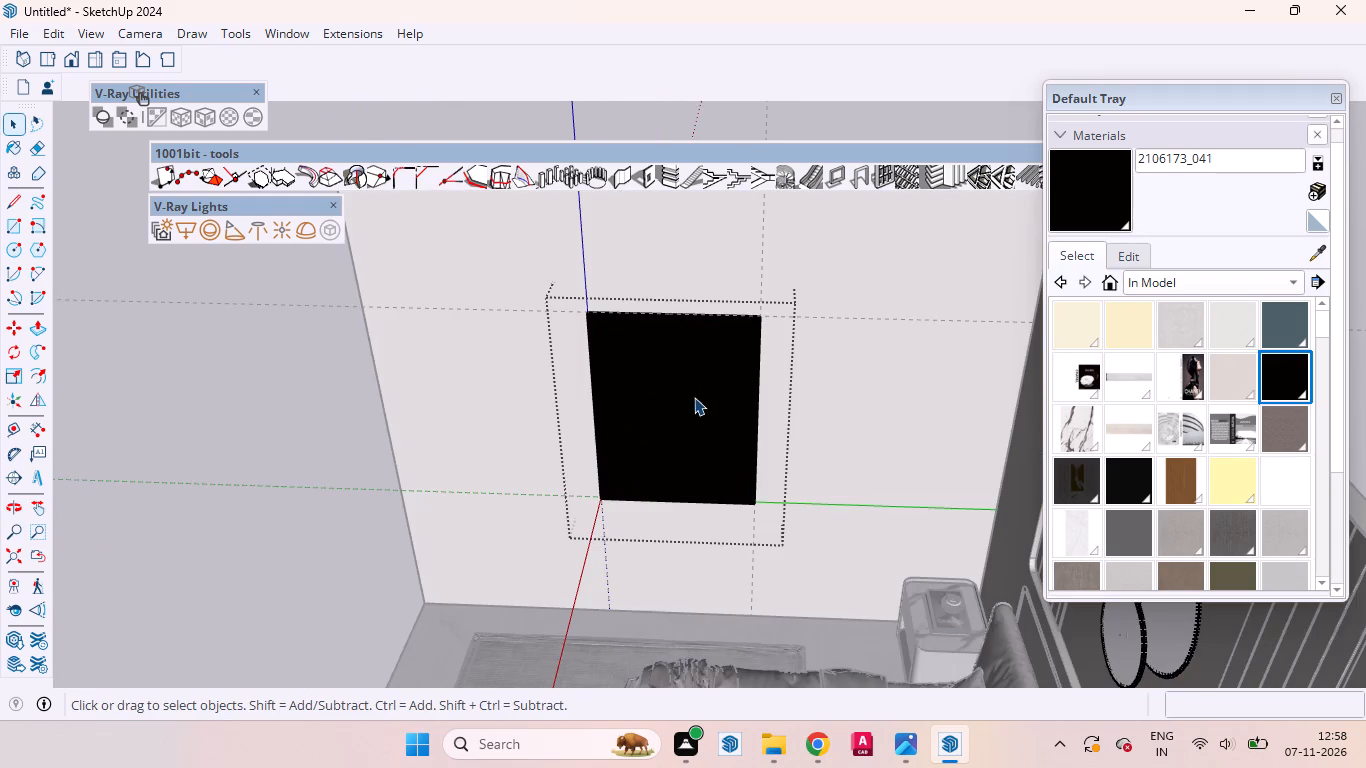
left_click(694, 397)
Start a new image-textured material and look through the Downloads folder for poster artwork to fill the wall panel.
left_click(1318, 190)
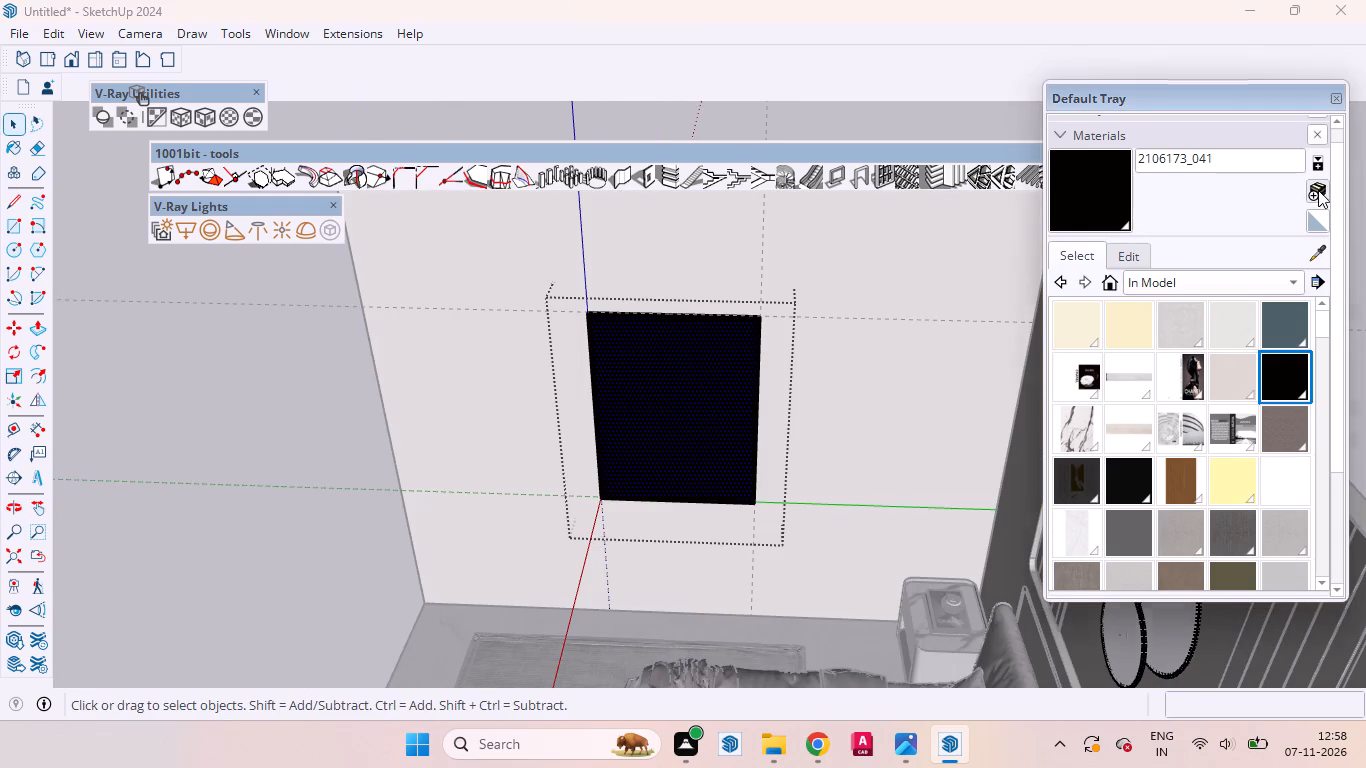
left_click(1044, 458)
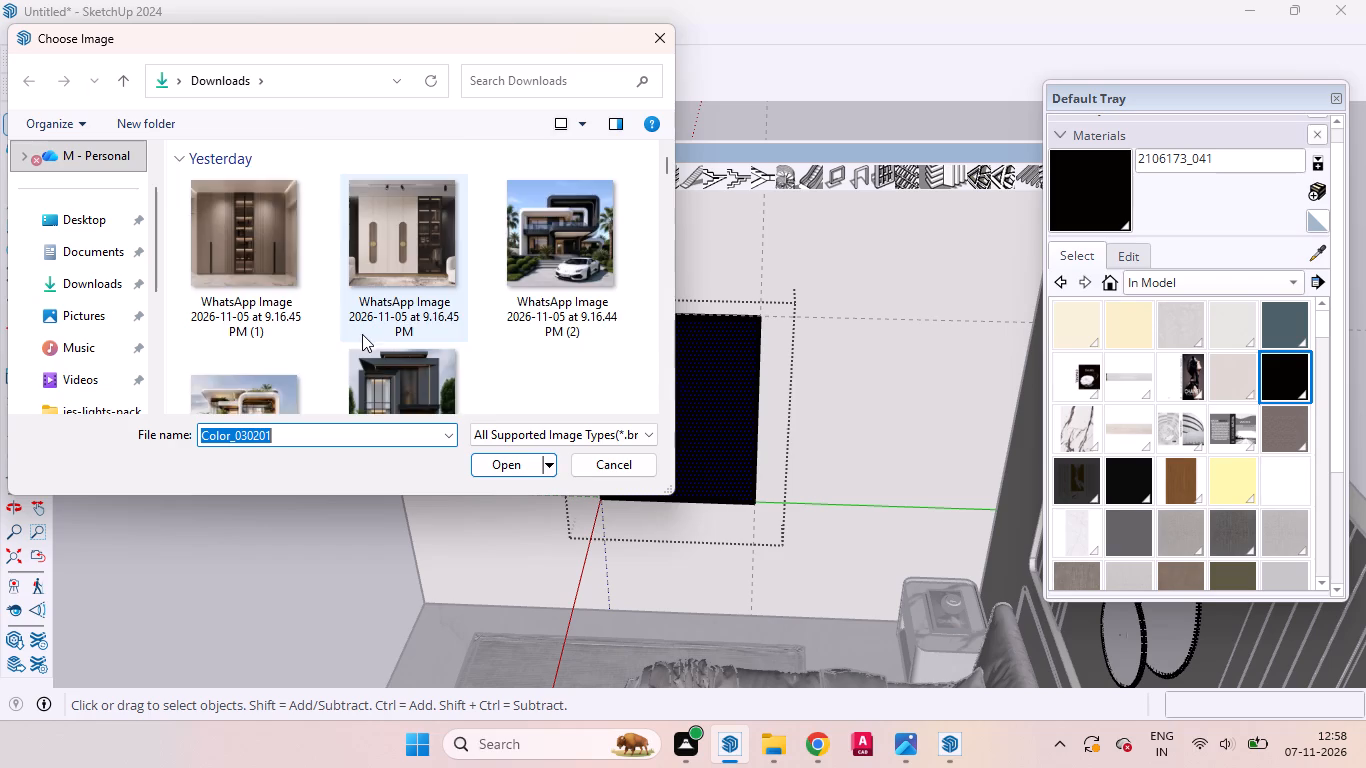
scroll(362, 334, "down", 5)
left_click(99, 292)
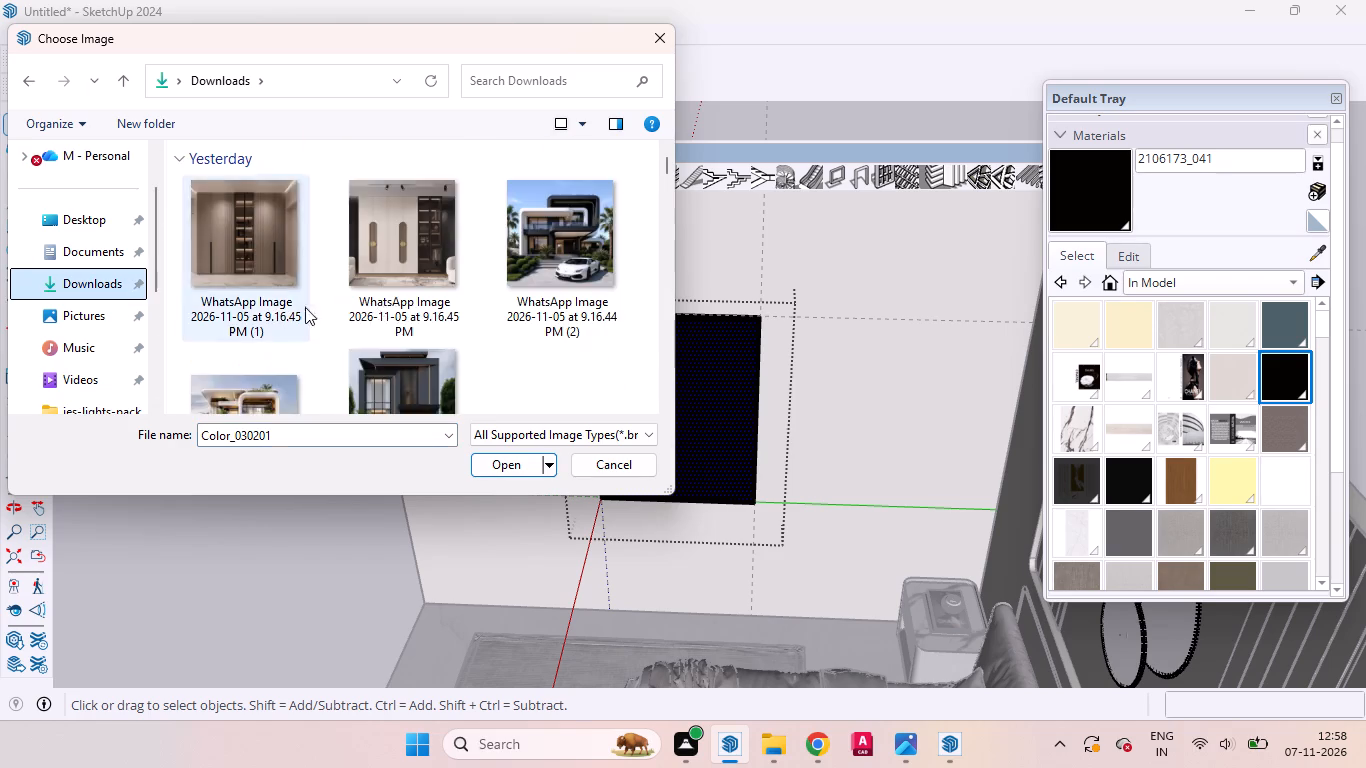
scroll(387, 311, "down", 6)
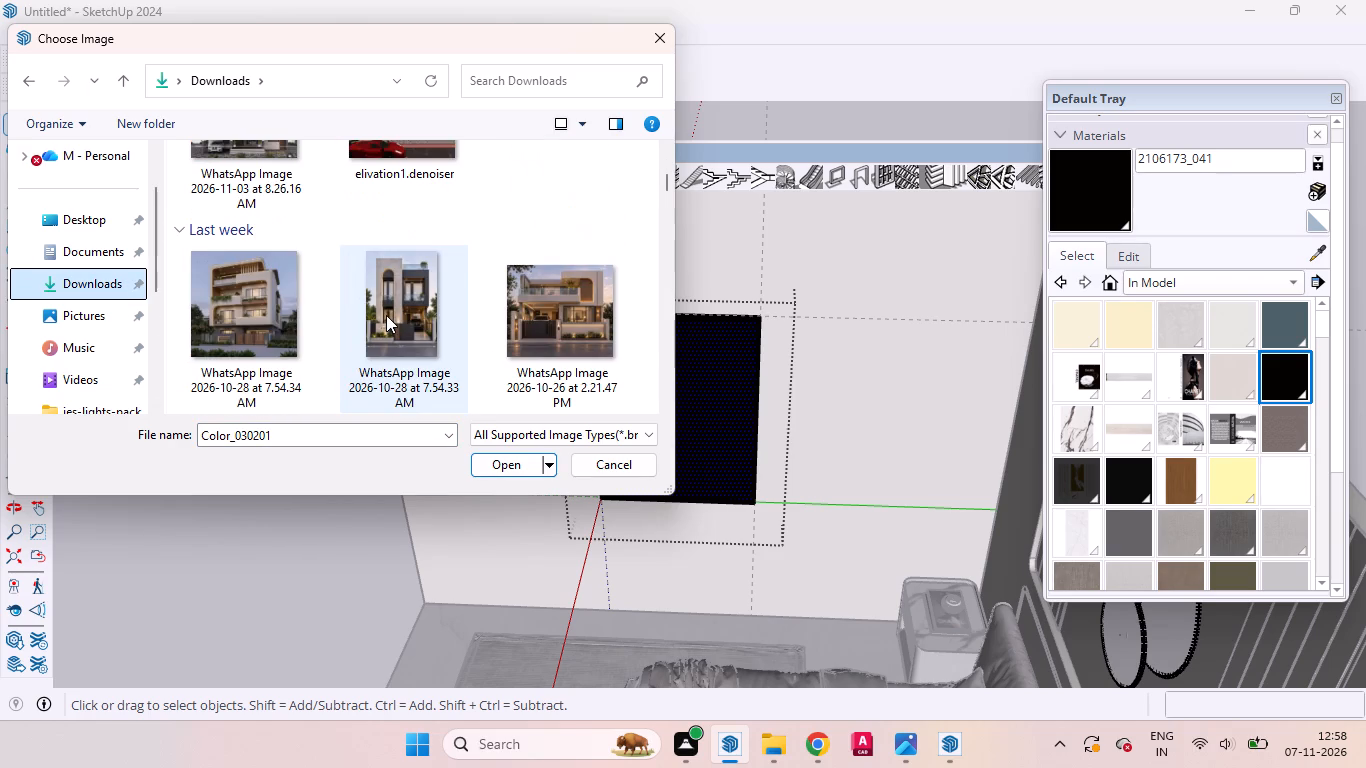
left_click_drag(0, 767, 102, 767)
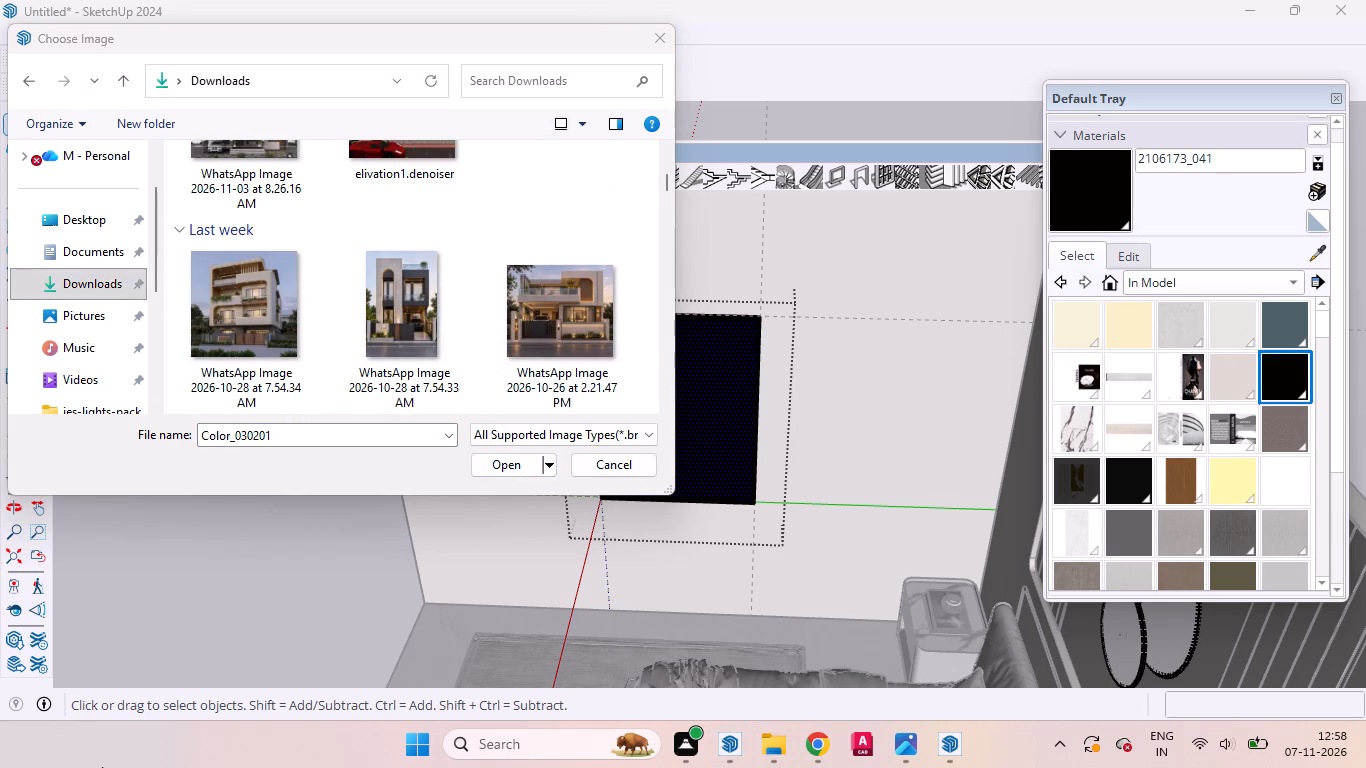
left_click_drag(102, 767, 214, 510)
scroll(330, 375, "down", 2)
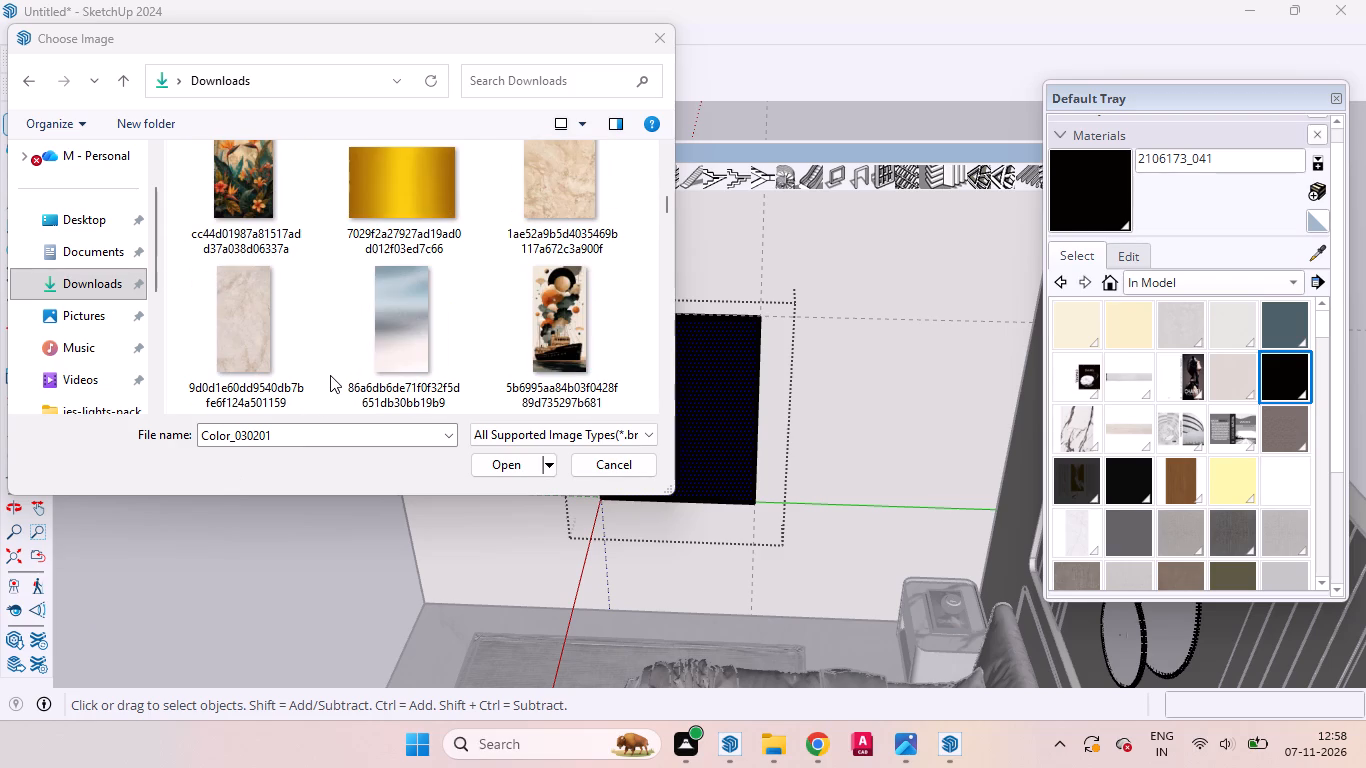
scroll(330, 375, "up", 2)
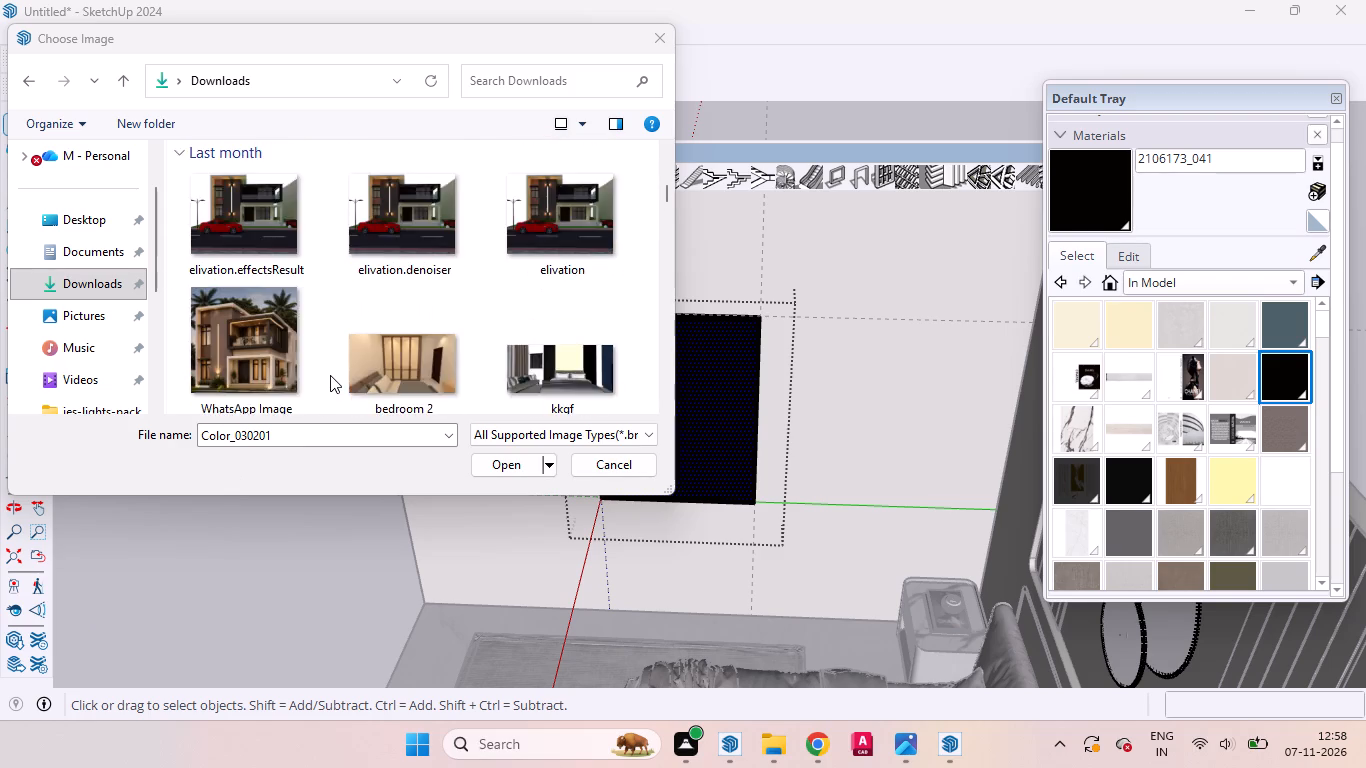
scroll(330, 375, "down", 2)
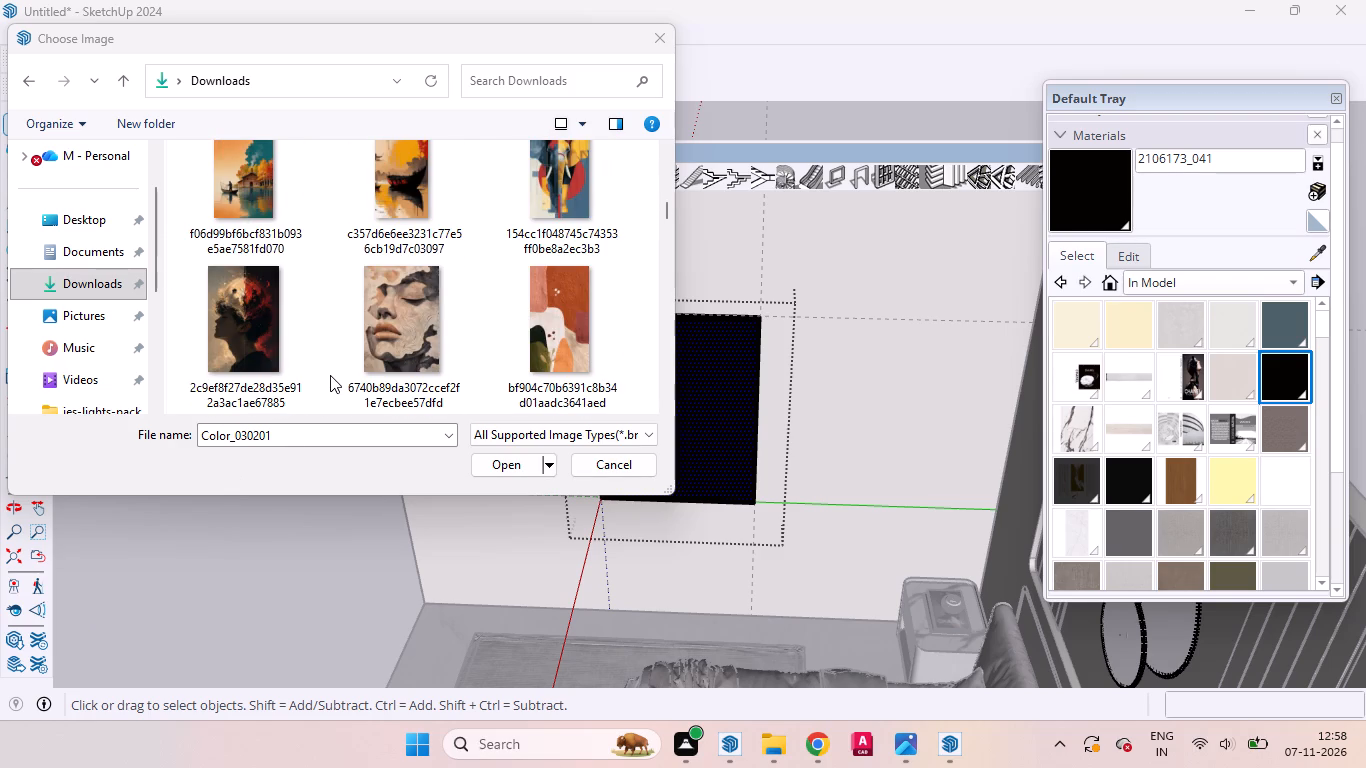
scroll(330, 375, "down", 1)
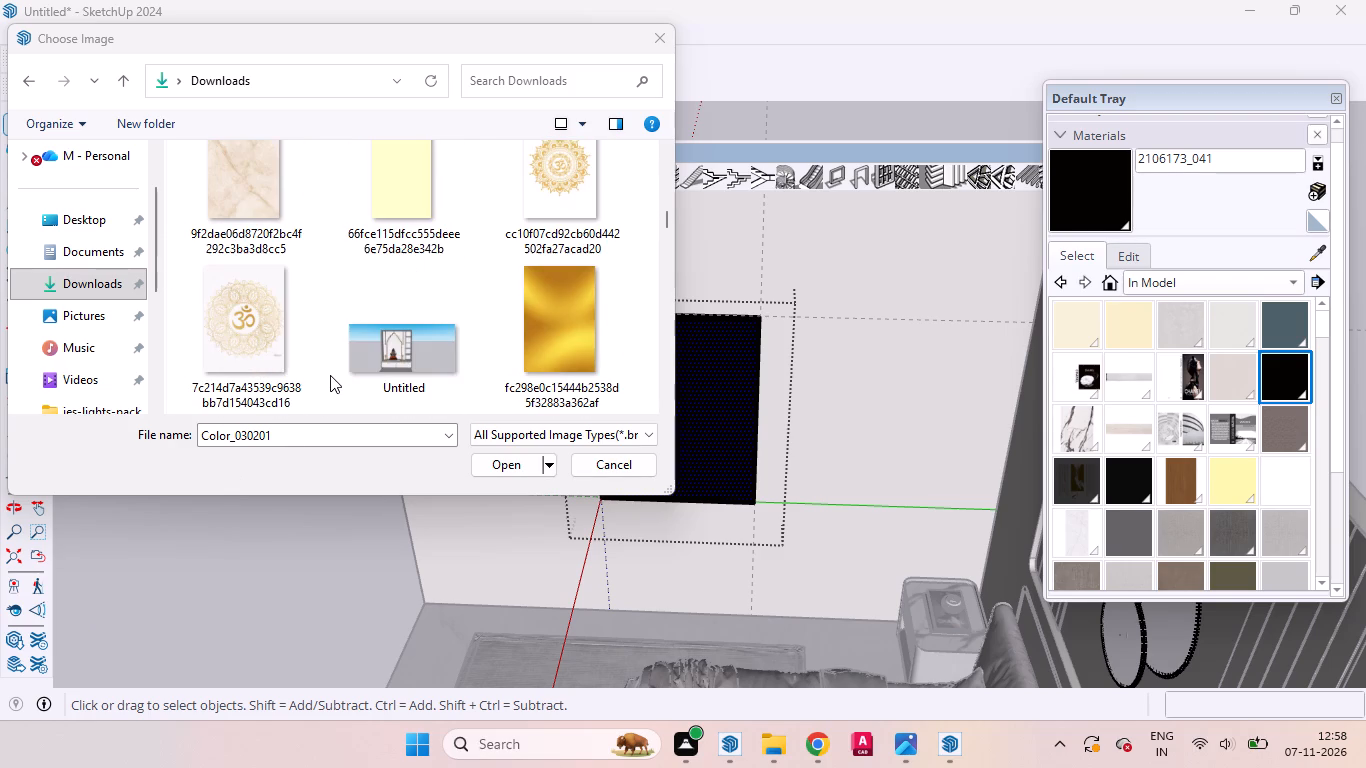
scroll(330, 375, "down", 2)
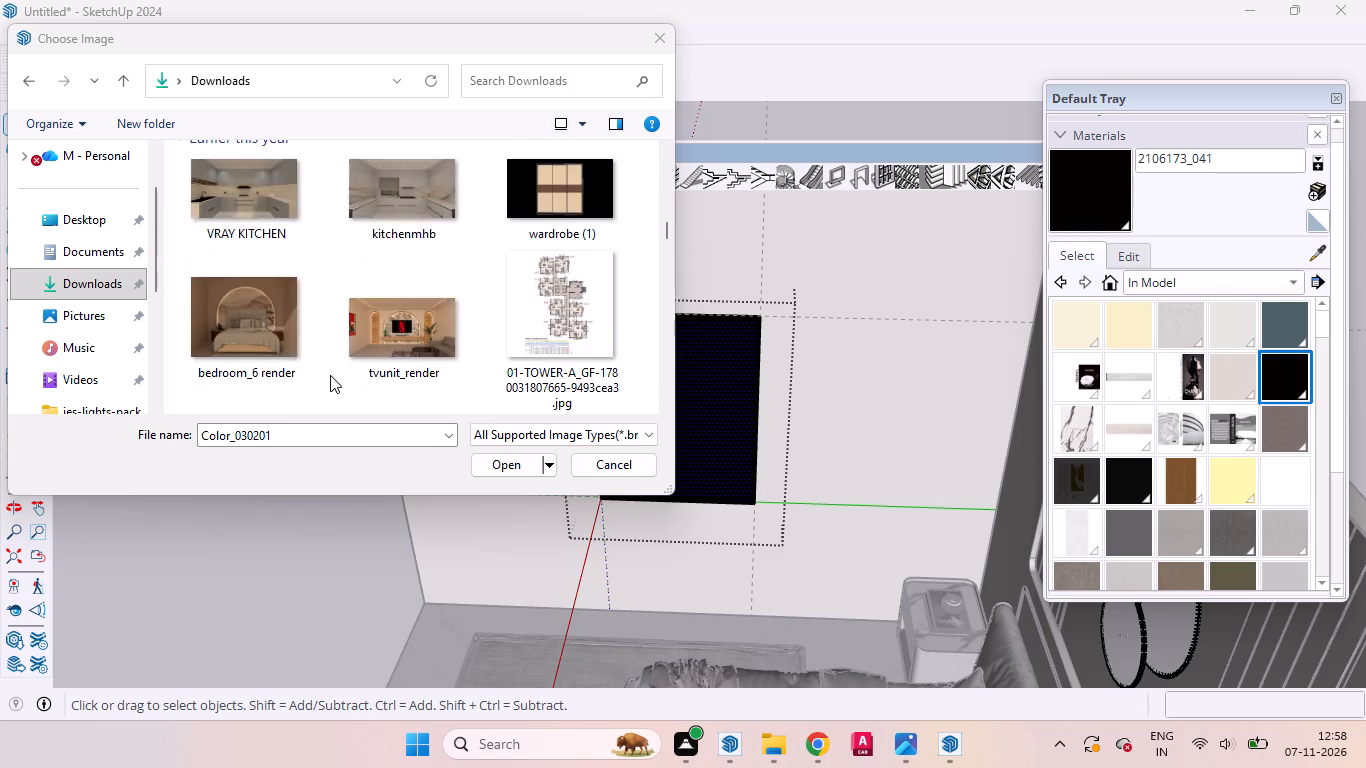
scroll(330, 375, "down", 3)
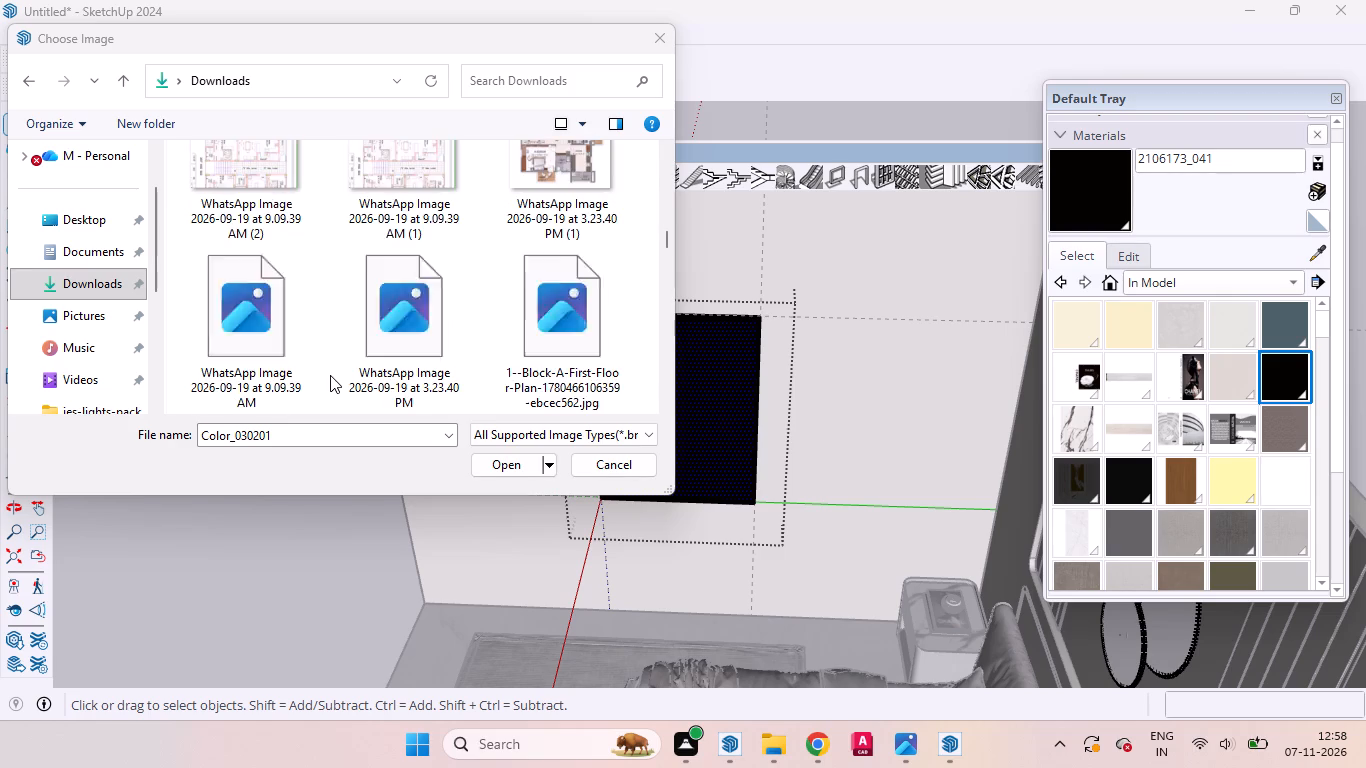
scroll(330, 375, "down", 2)
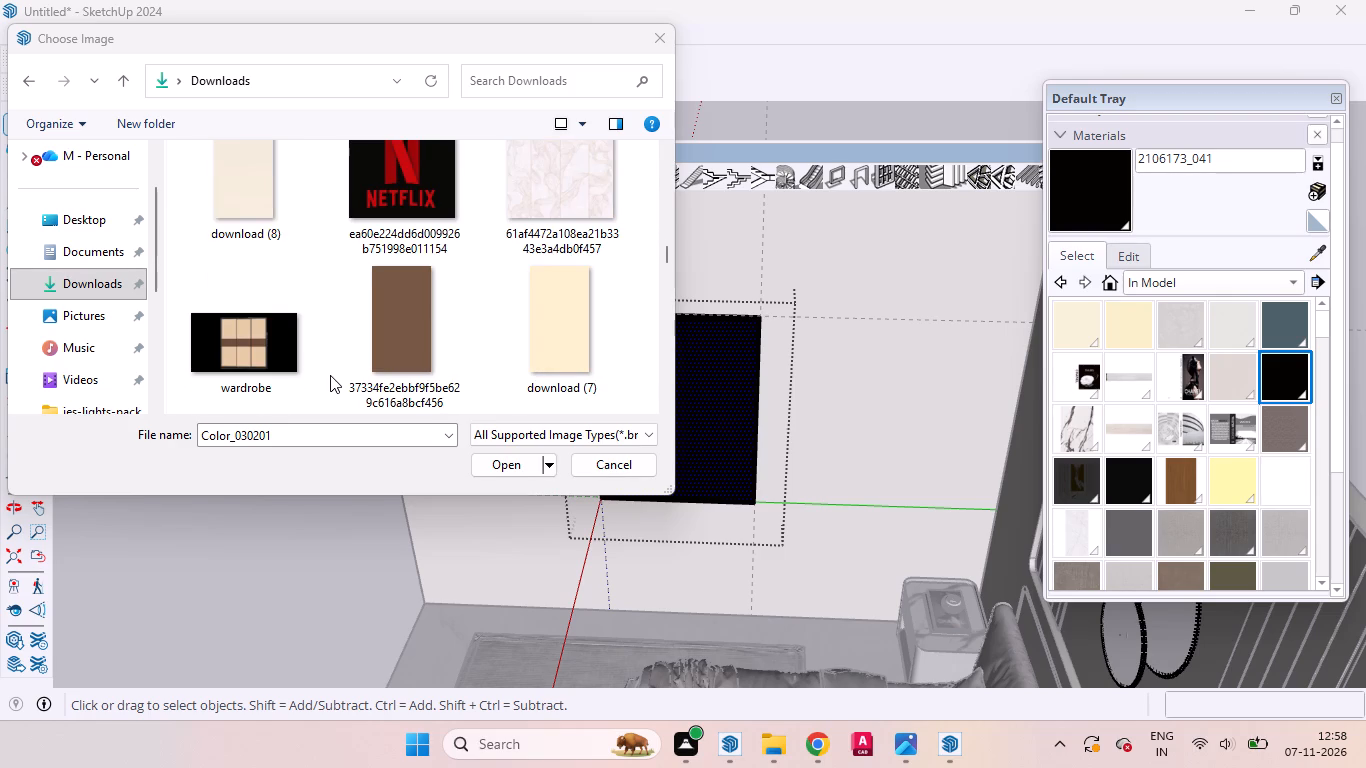
scroll(330, 375, "down", 1)
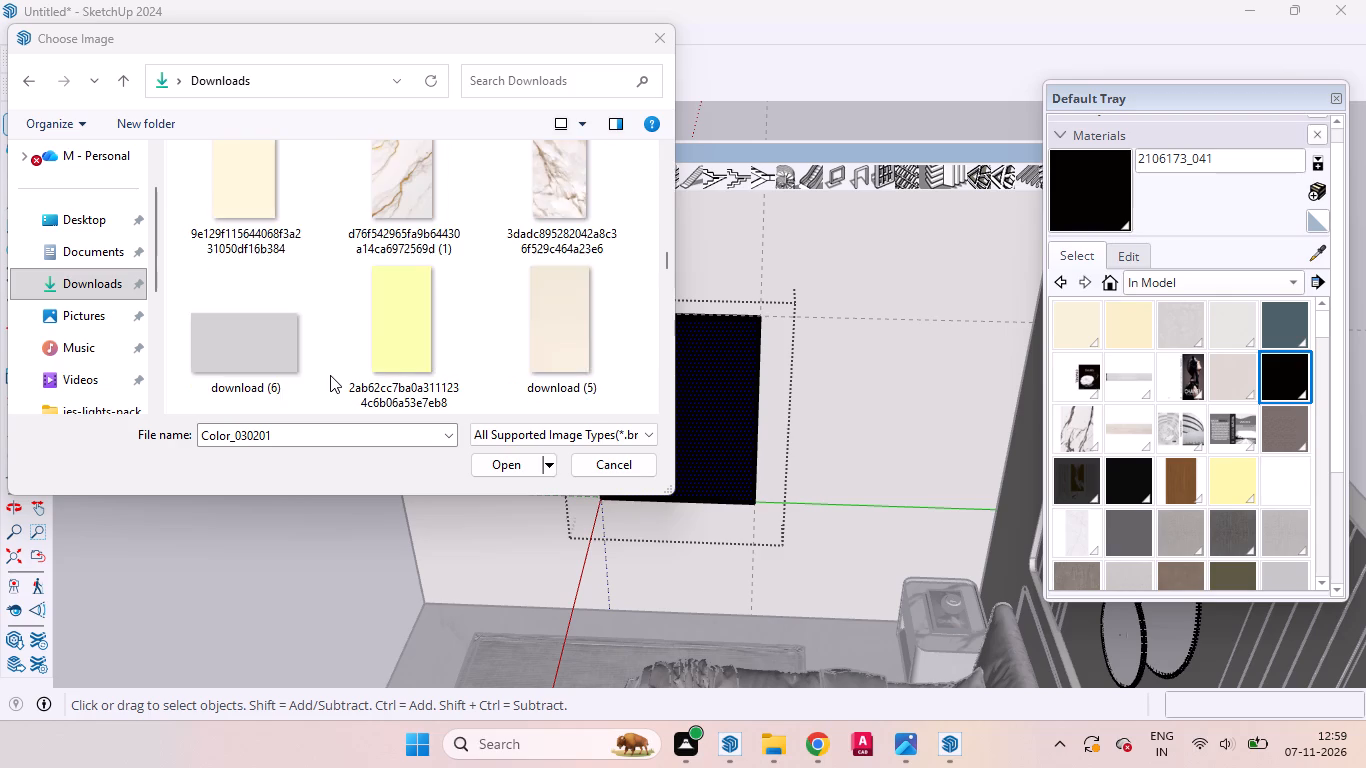
scroll(330, 375, "down", 1)
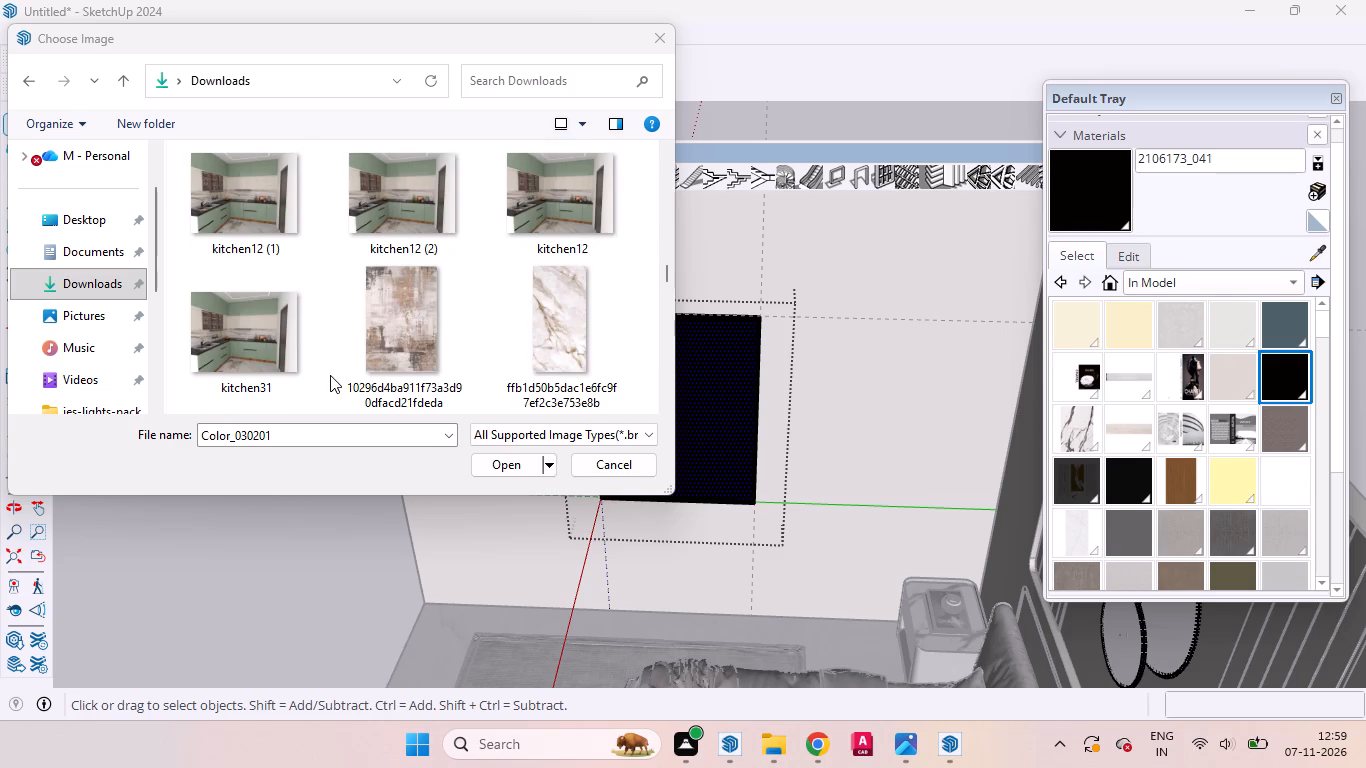
scroll(330, 375, "up", 1)
scroll(330, 375, "down", 2)
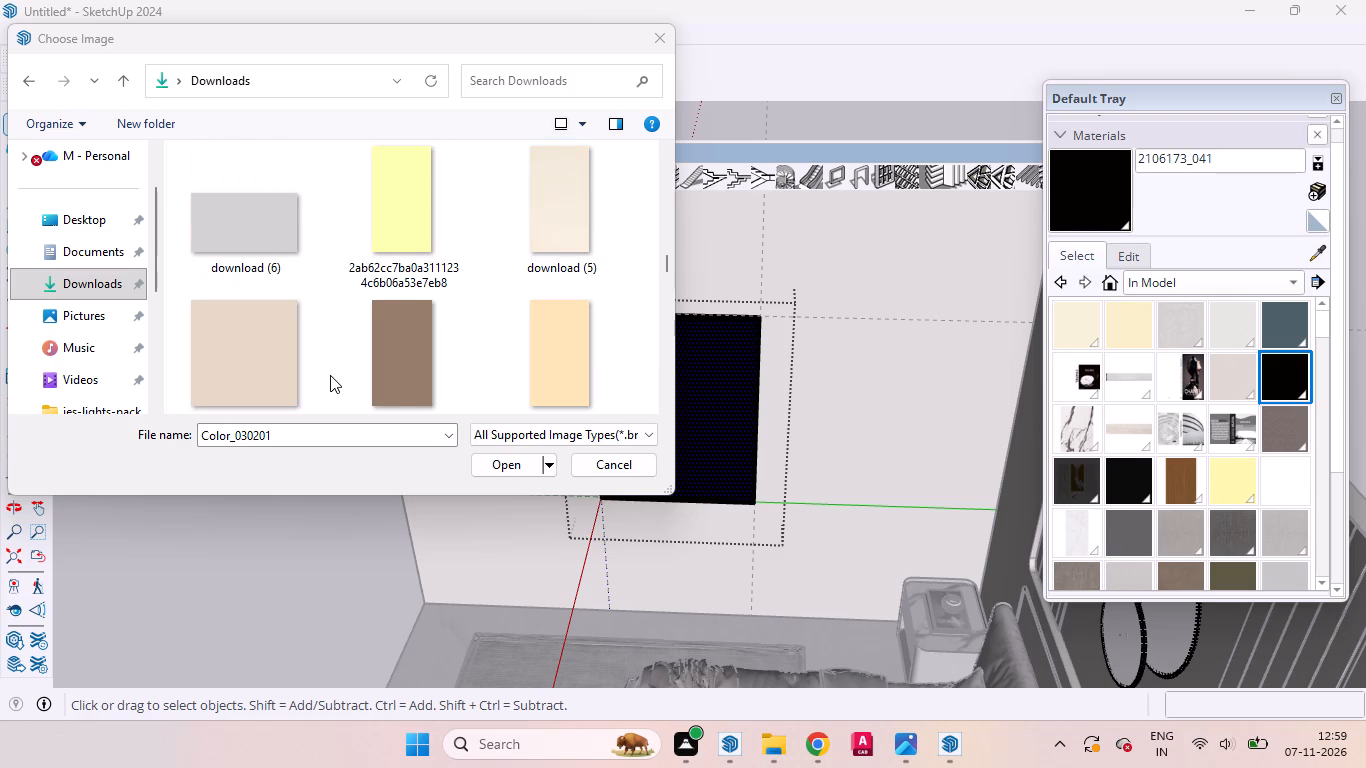
scroll(330, 375, "down", 1)
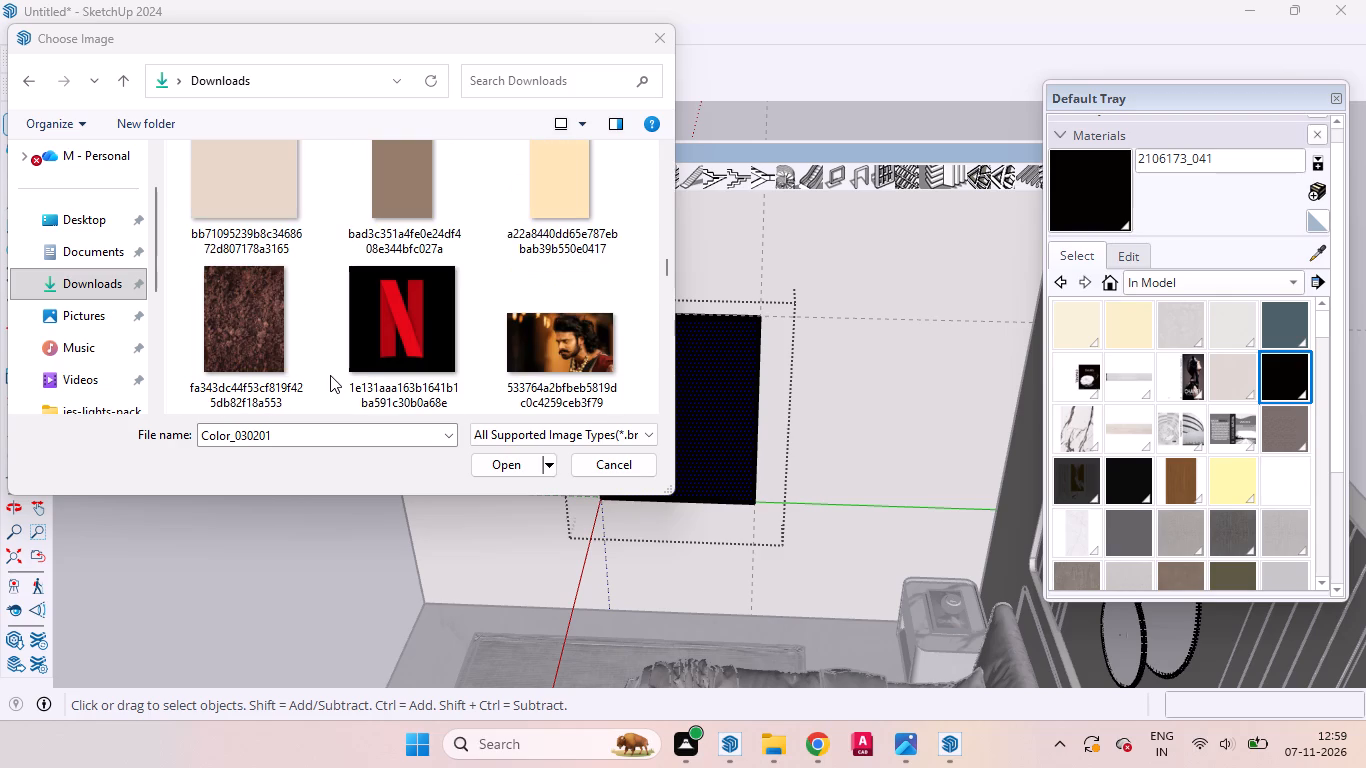
scroll(330, 375, "down", 2)
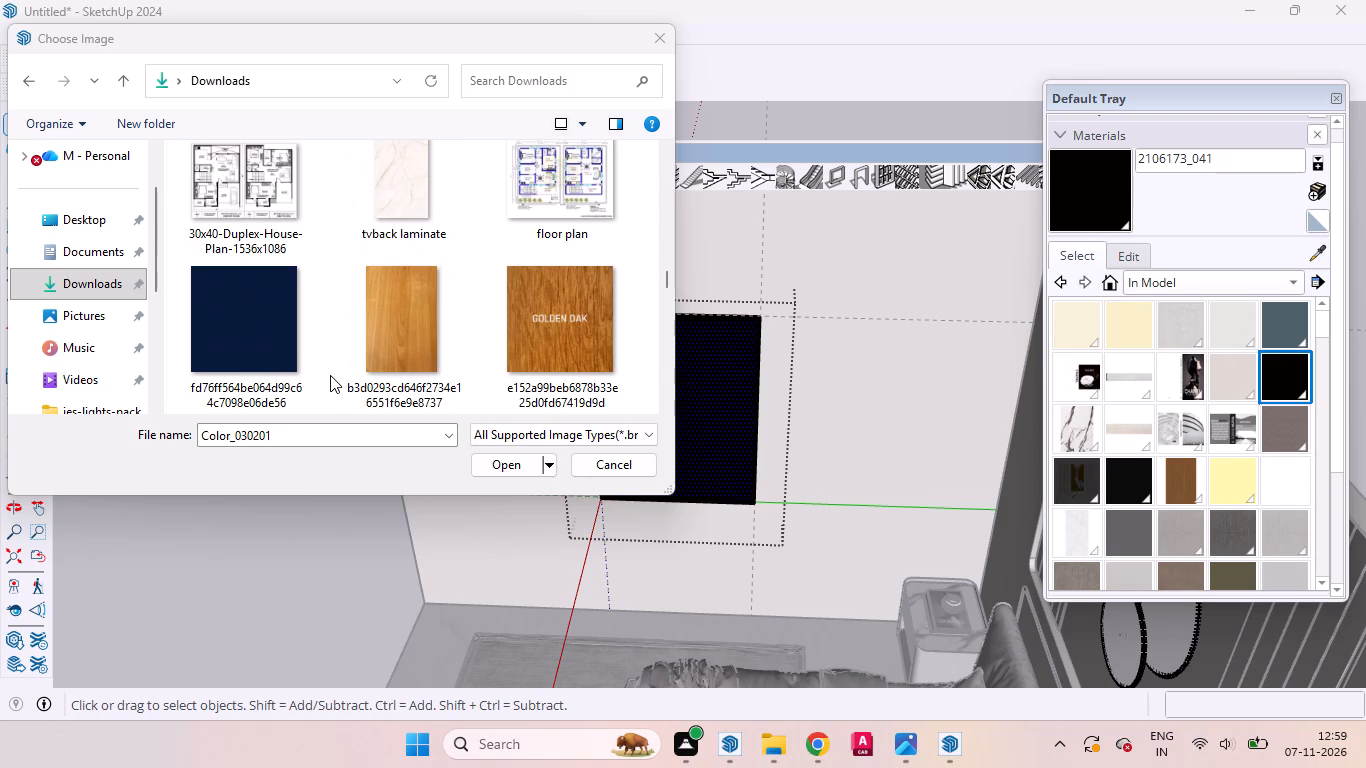
scroll(330, 375, "down", 2)
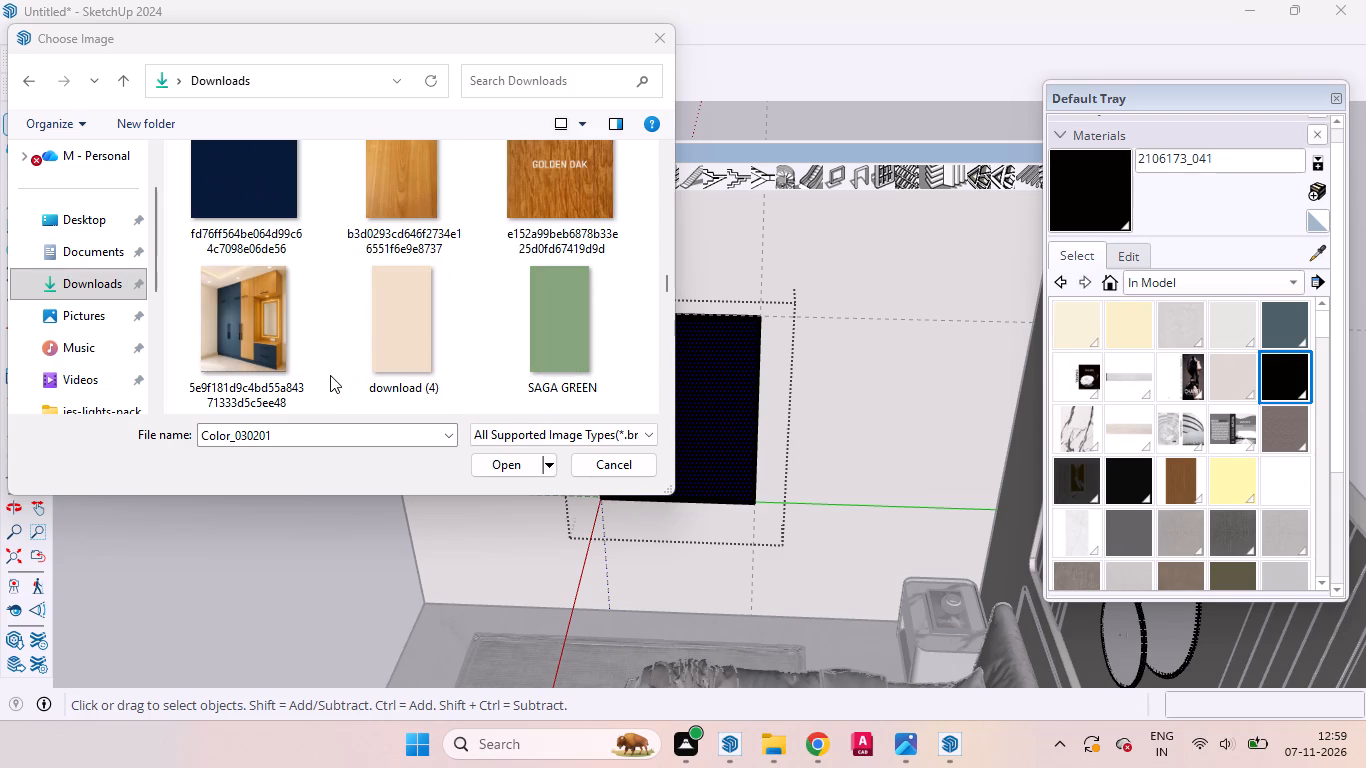
scroll(330, 375, "down", 1)
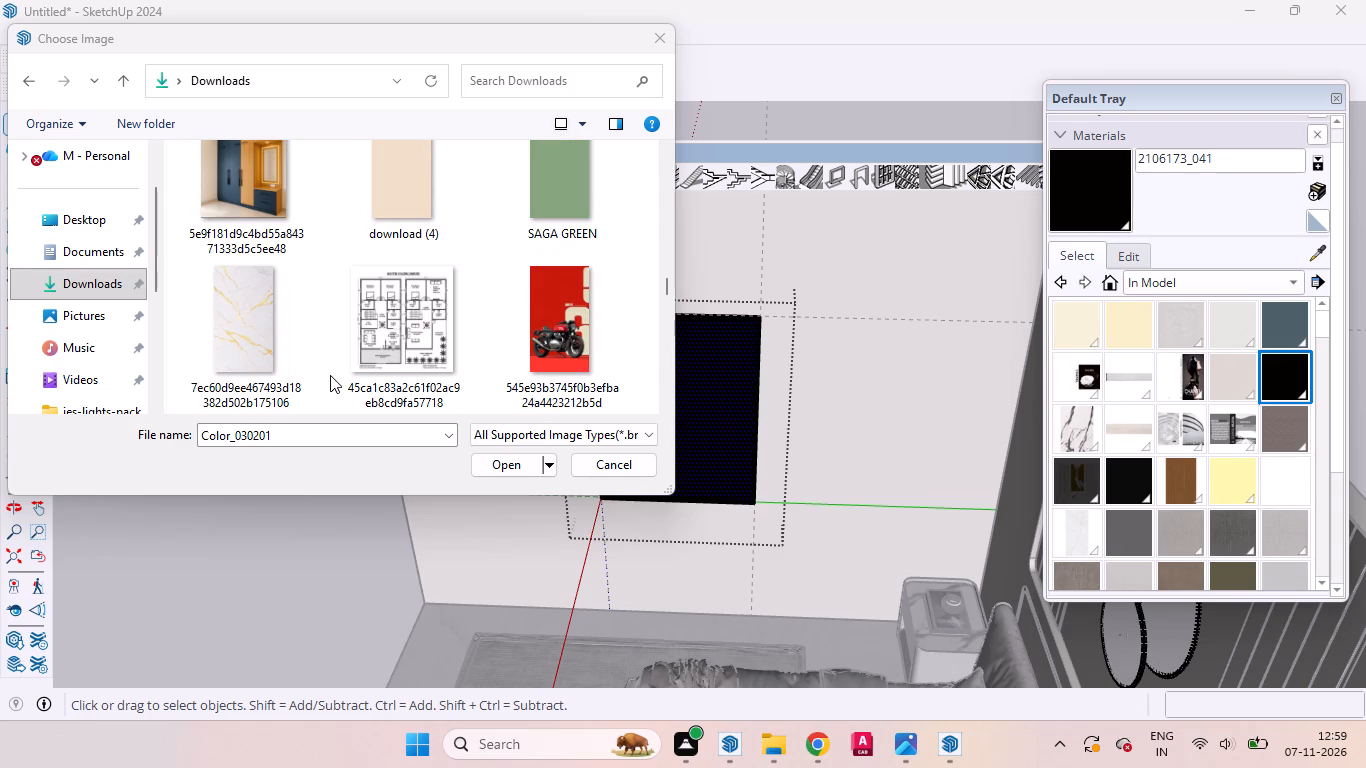
scroll(330, 375, "down", 2)
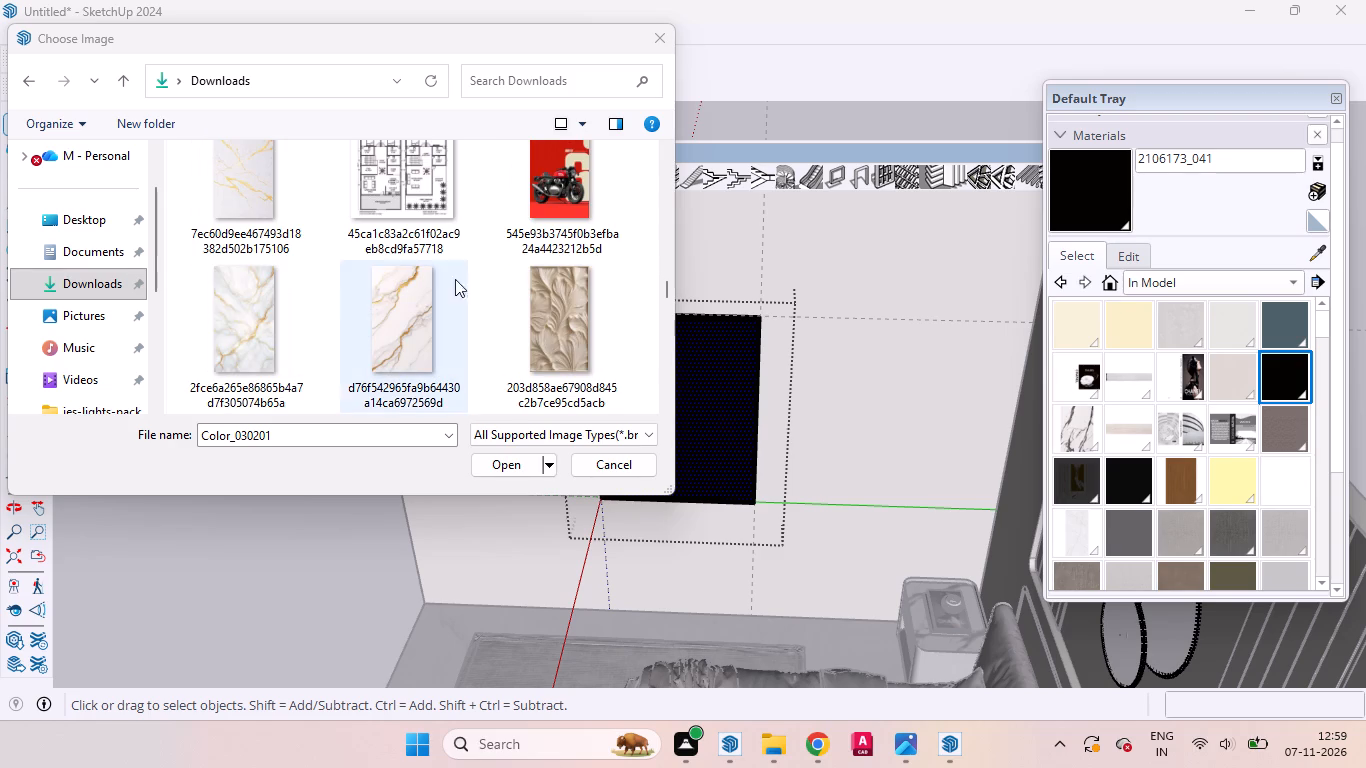
left_click(547, 191)
left_click(477, 380)
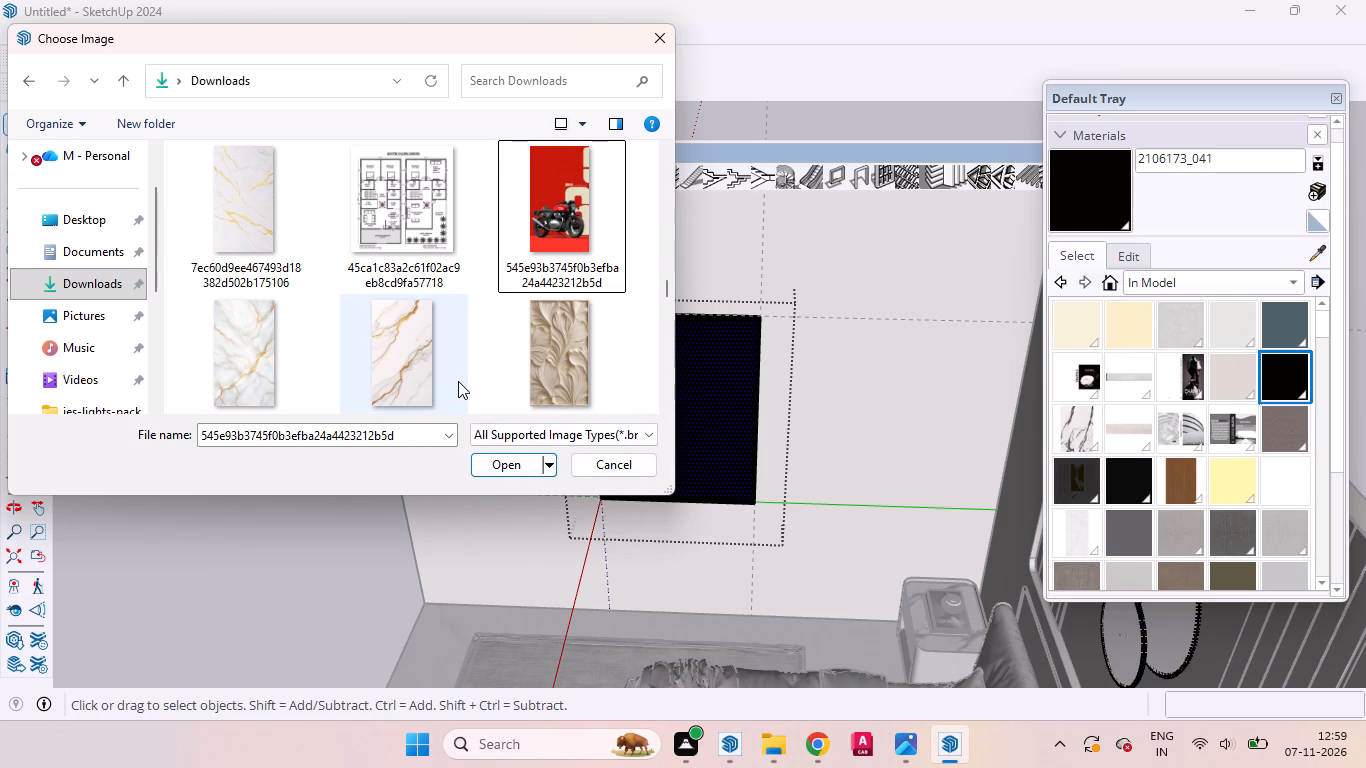
scroll(458, 381, "down", 2)
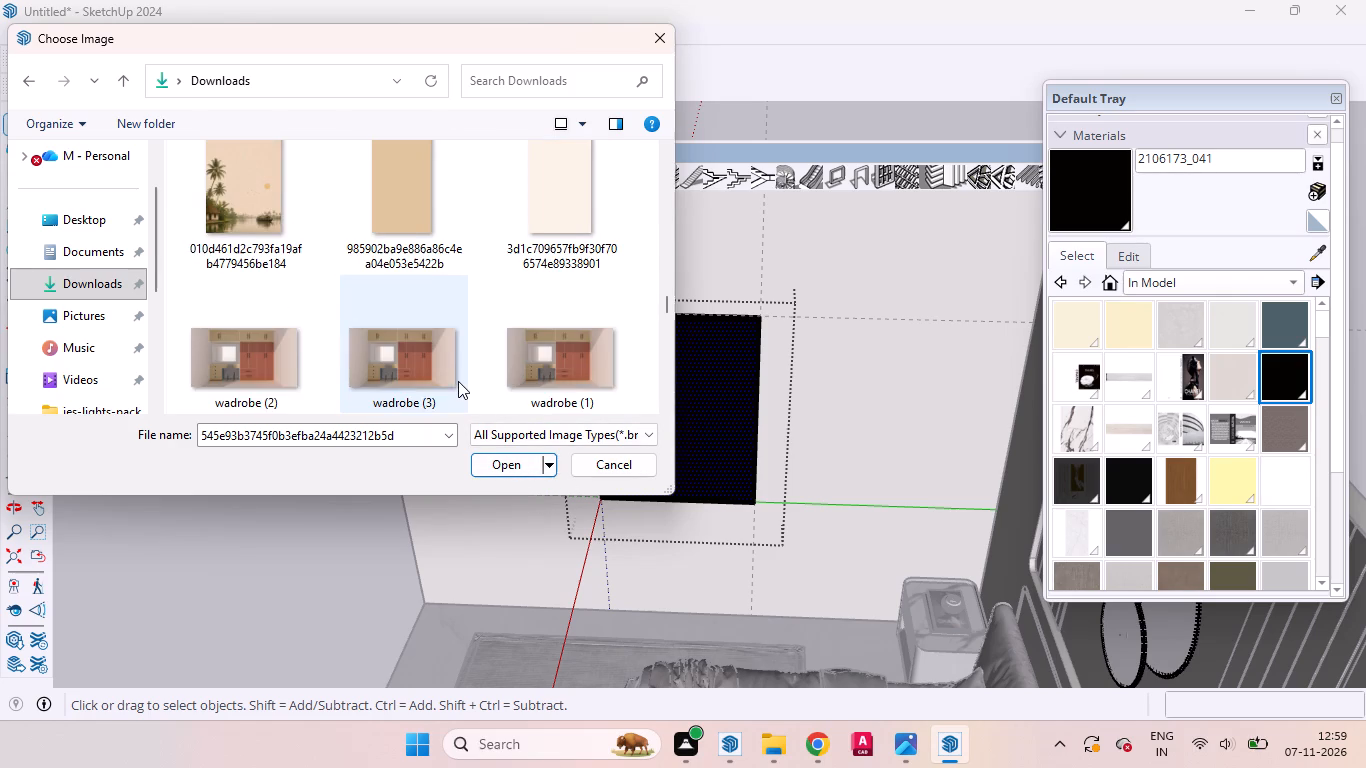
scroll(458, 381, "up", 1)
scroll(458, 381, "down", 2)
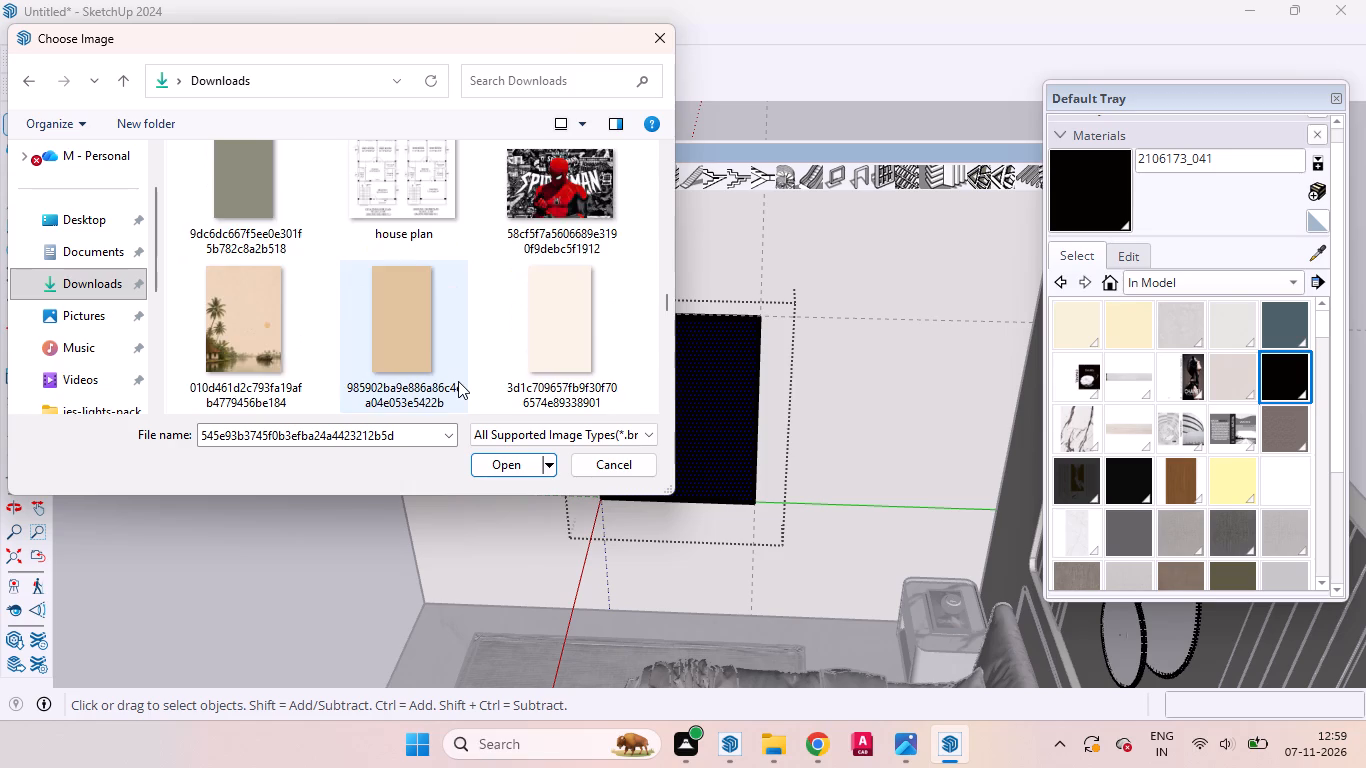
scroll(458, 381, "down", 2)
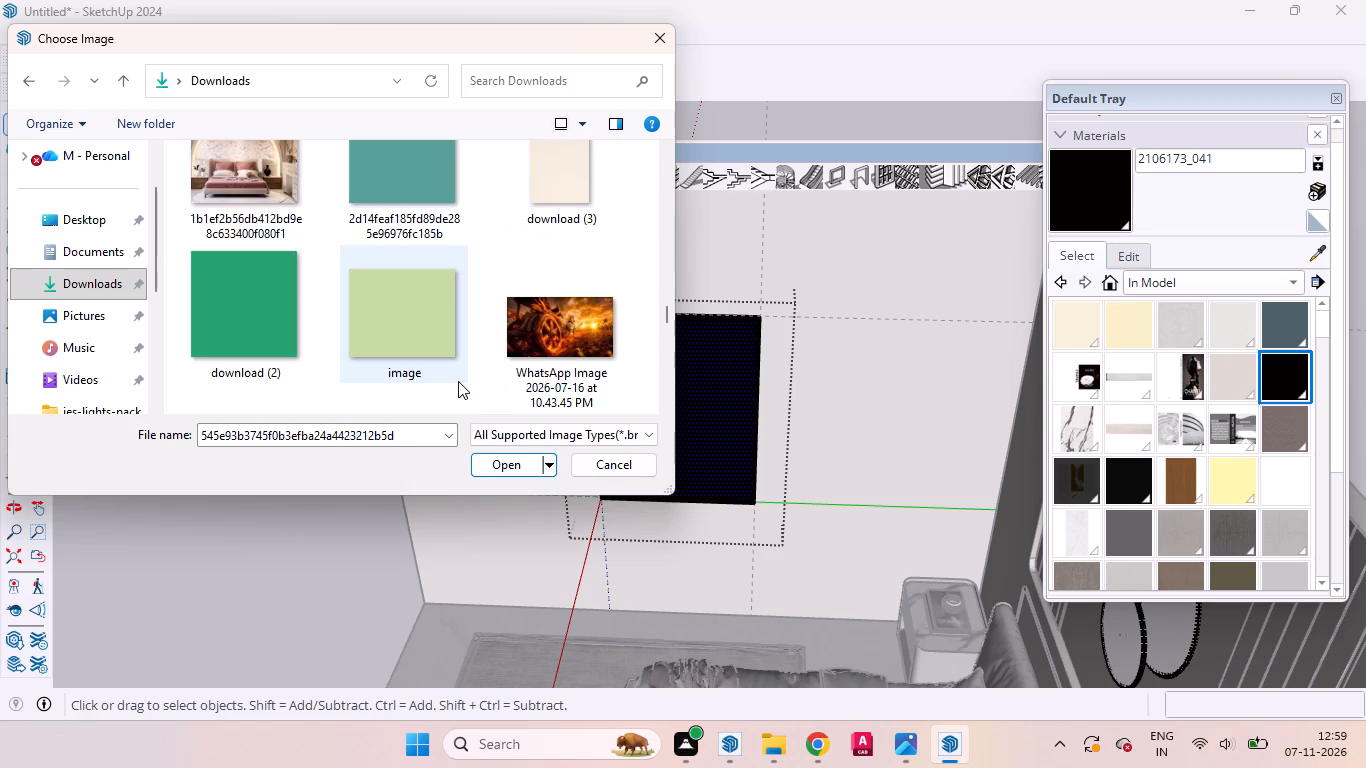
scroll(458, 381, "down", 2)
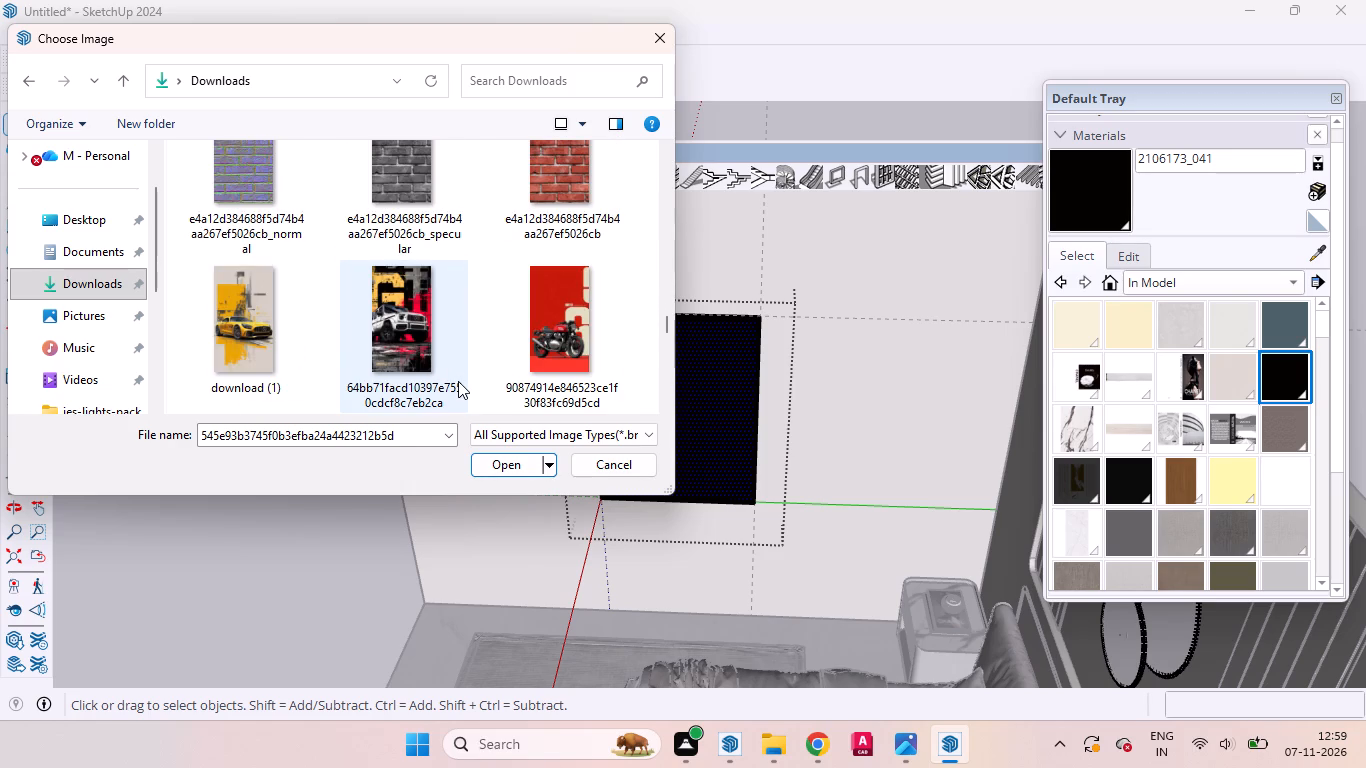
Create the new material with the red motorcycle poster image 90874914e846523ce1f30f83fc69d5cd as its texture.
left_click(540, 345)
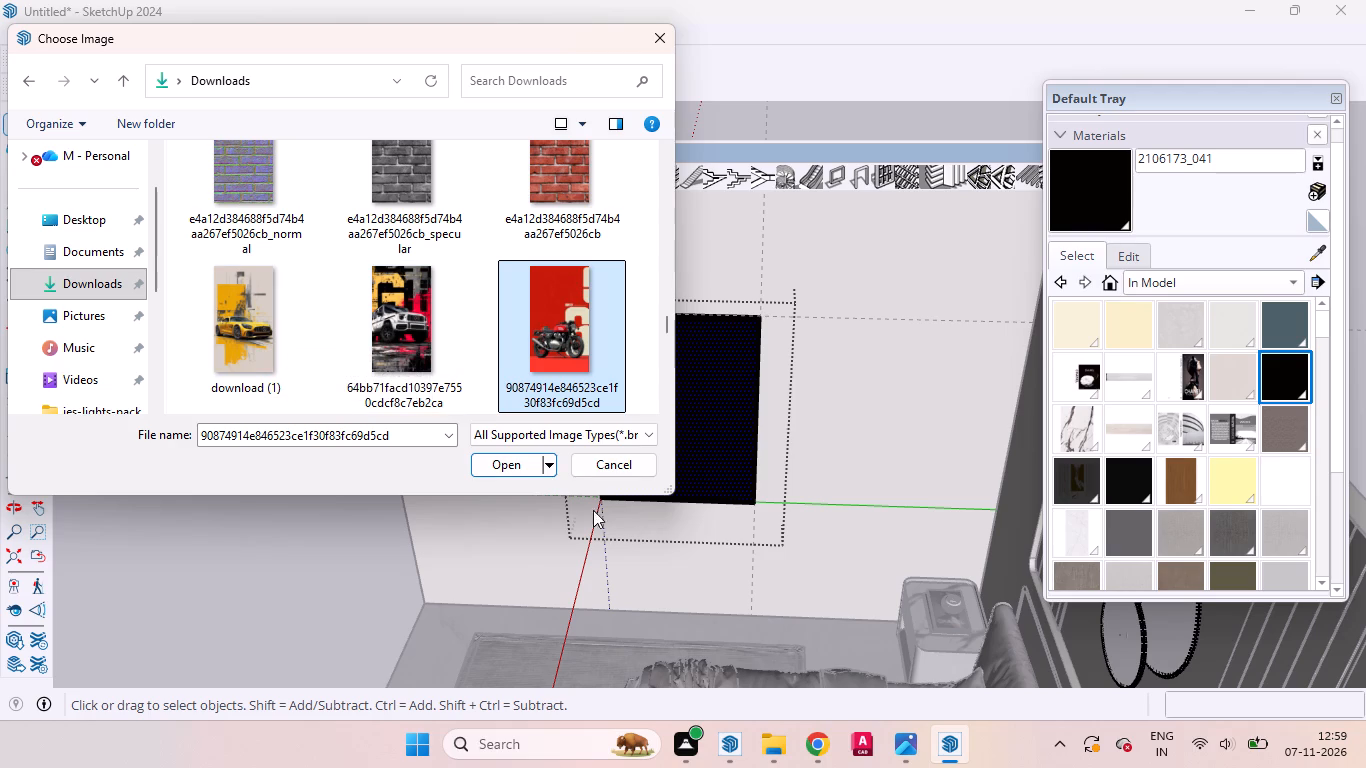
left_click(515, 465)
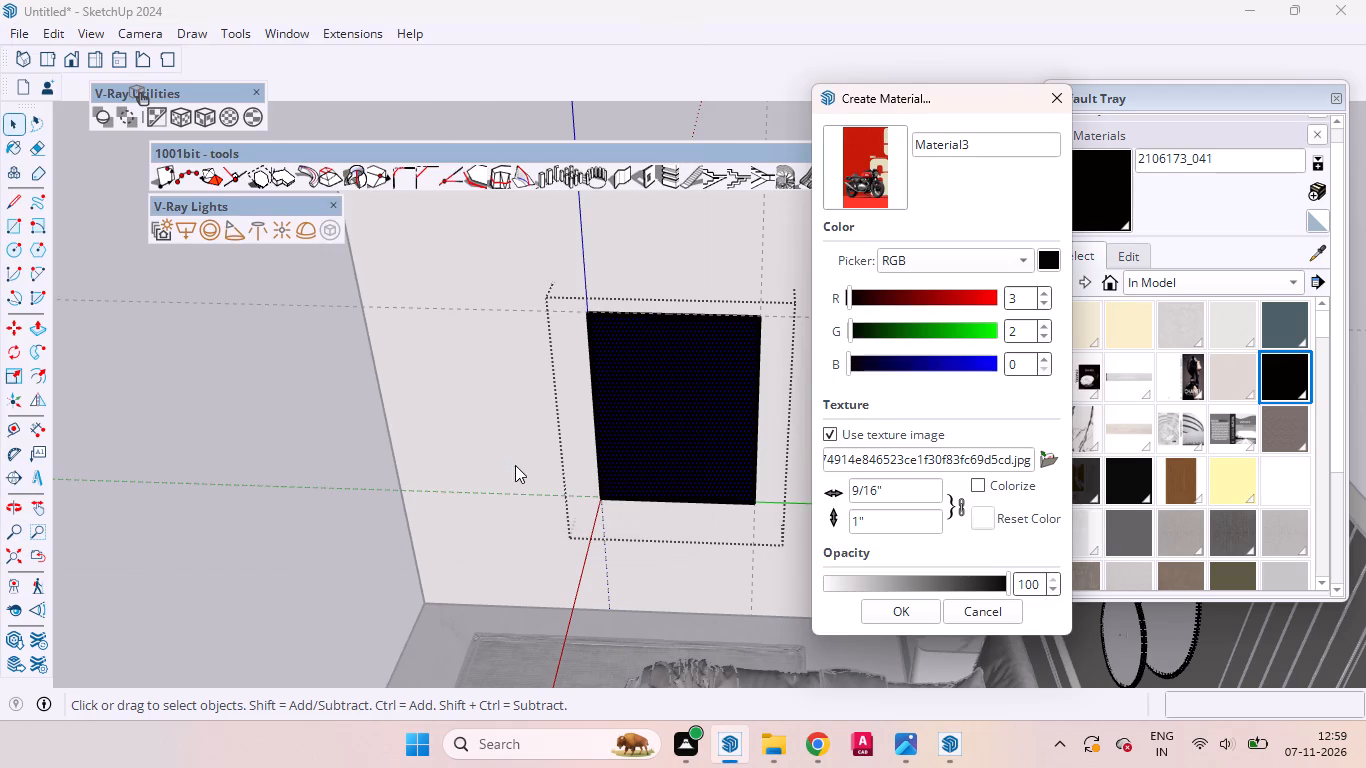
left_click(902, 610)
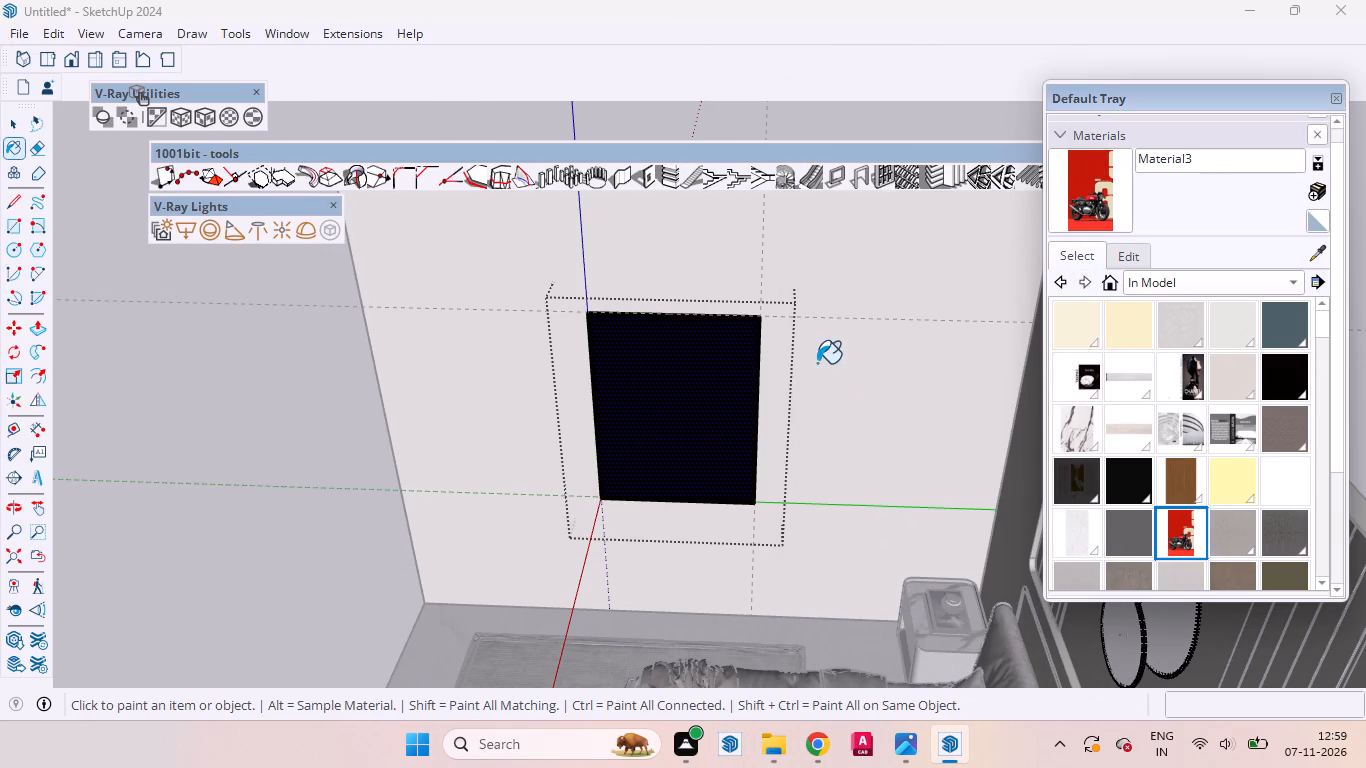
Paint the inner face of the framed wall panel with the red motorcycle poster material, leaving the border black.
left_click(695, 390)
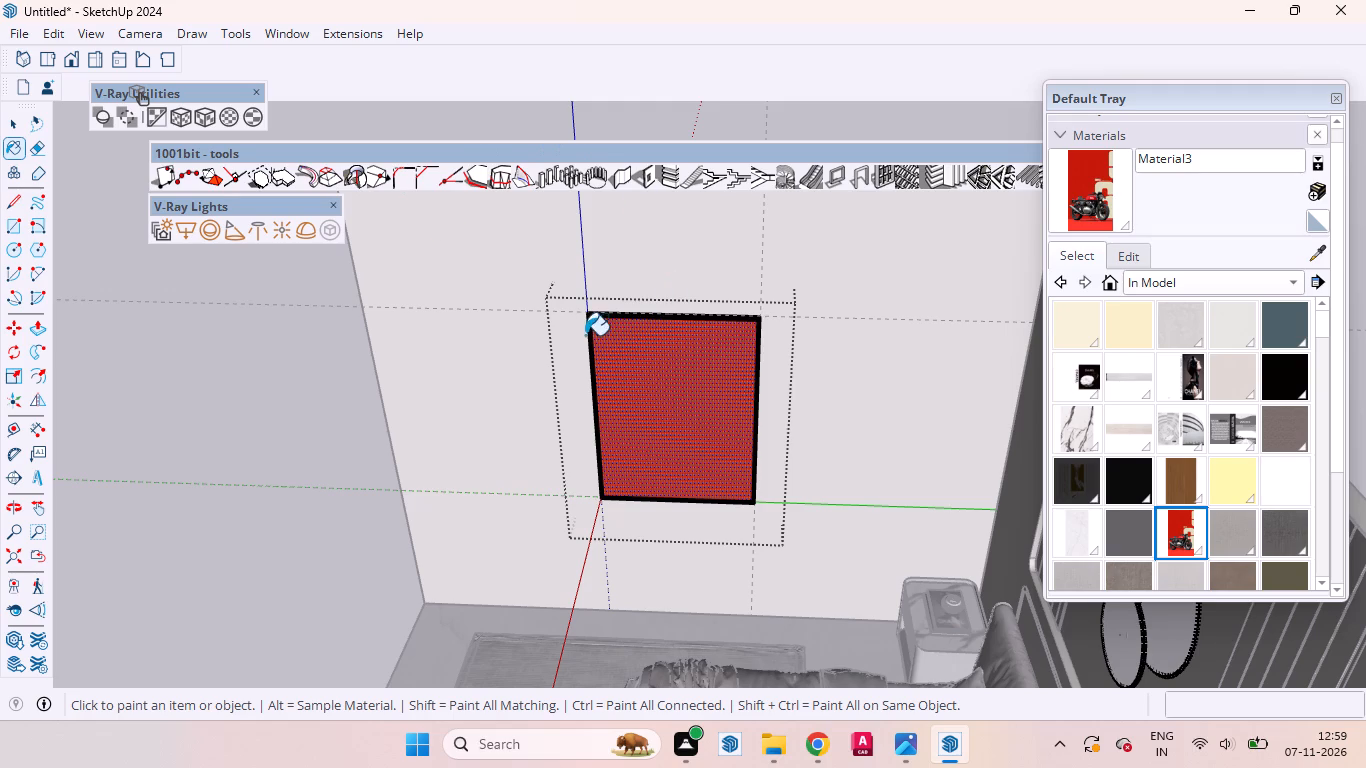
scroll(616, 349, "up", 4)
scroll(642, 356, "down", 6)
scroll(715, 432, "up", 1)
scroll(715, 432, "down", 4)
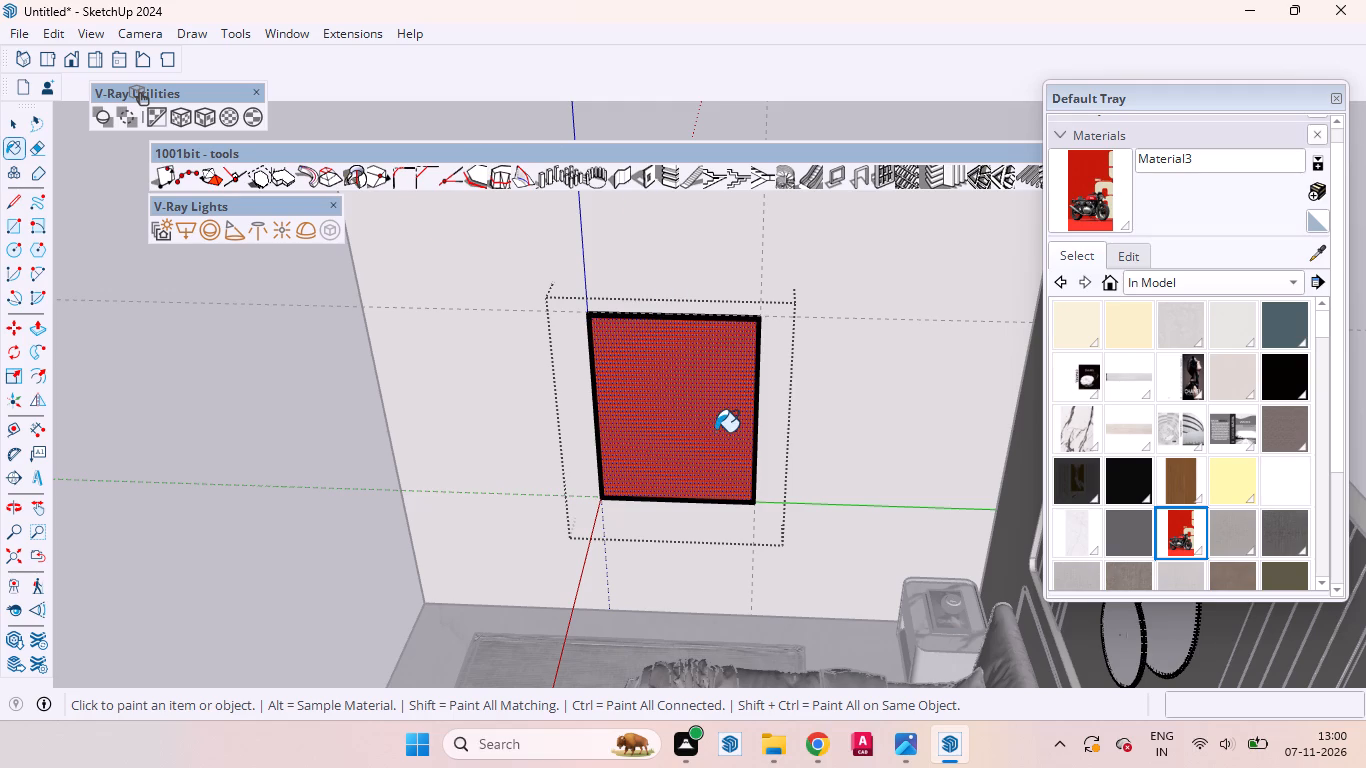
Apply V-Ray's fitted cubic projection to the selected poster face so a single motorcycle image fills the framed panel.
scroll(715, 432, "down", 7)
key("space")
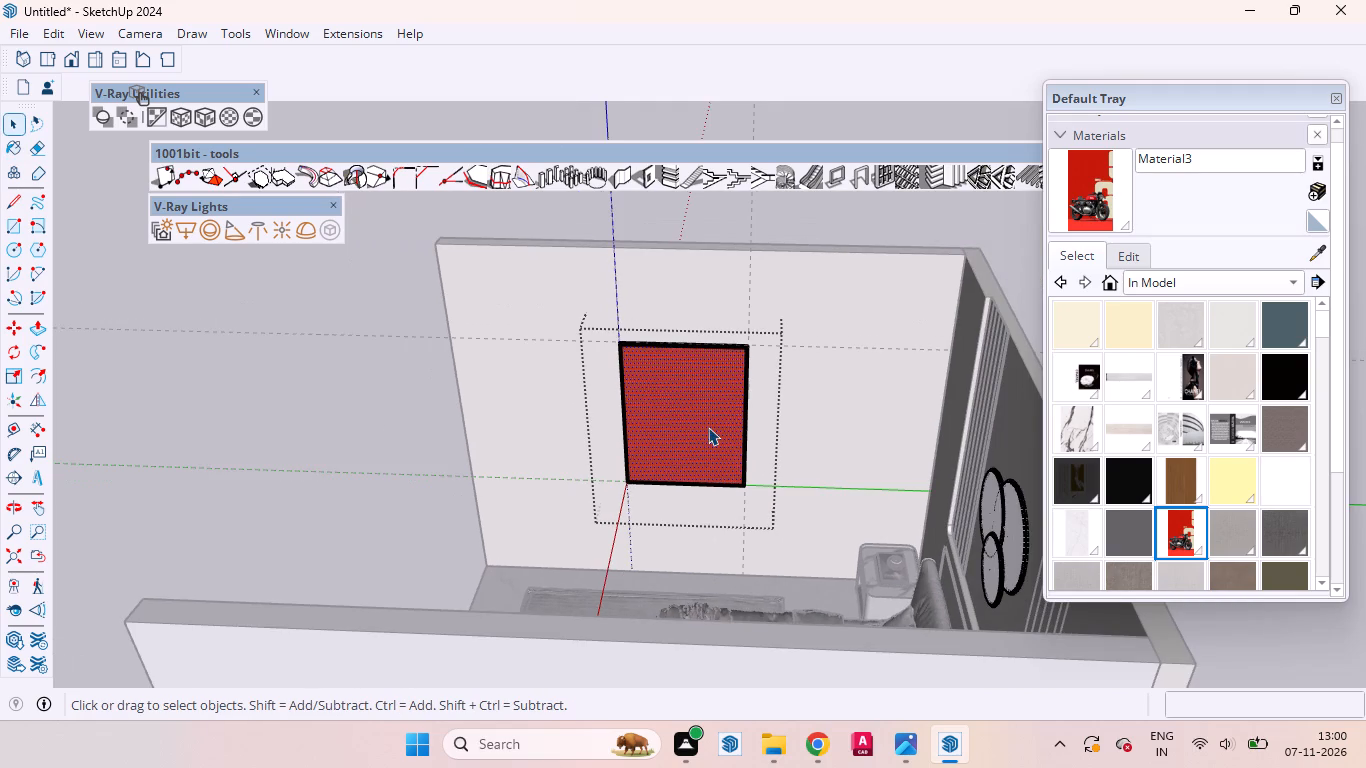
scroll(699, 422, "down", 11)
scroll(699, 426, "up", 12)
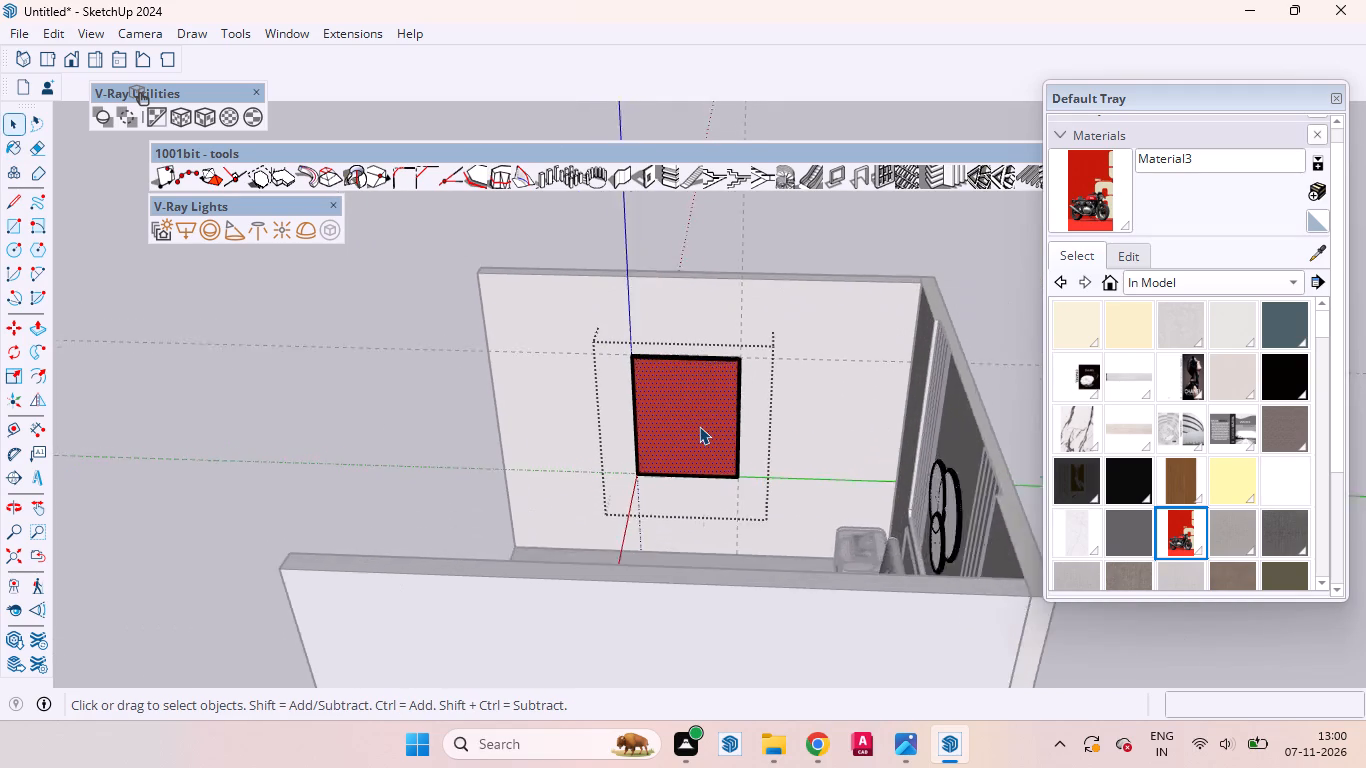
scroll(699, 426, "up", 19)
scroll(690, 421, "down", 2)
scroll(690, 421, "up", 1)
scroll(690, 421, "down", 1)
scroll(667, 399, "up", 15)
scroll(662, 393, "up", 8)
scroll(662, 393, "down", 2)
scroll(662, 393, "up", 5)
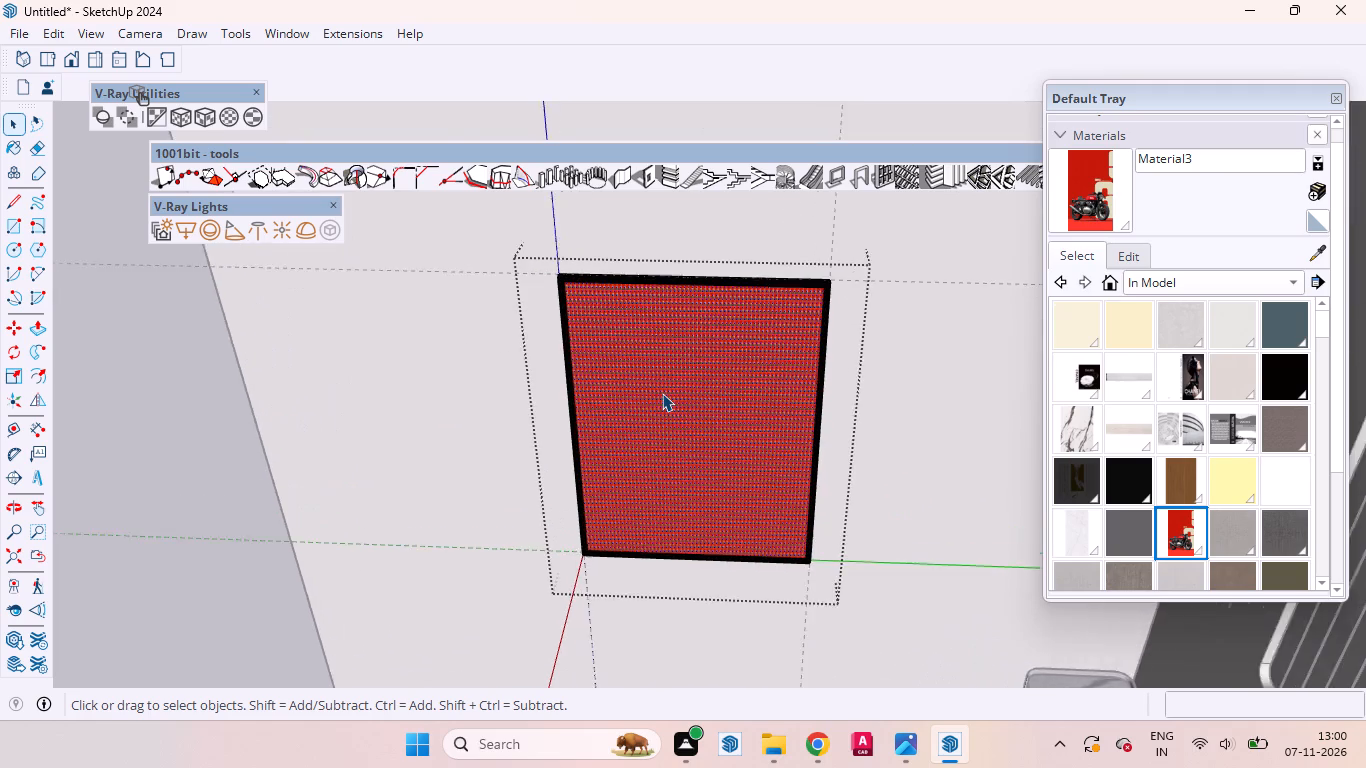
scroll(662, 393, "up", 9)
scroll(676, 393, "down", 1)
scroll(676, 393, "up", 11)
scroll(684, 395, "up", 15)
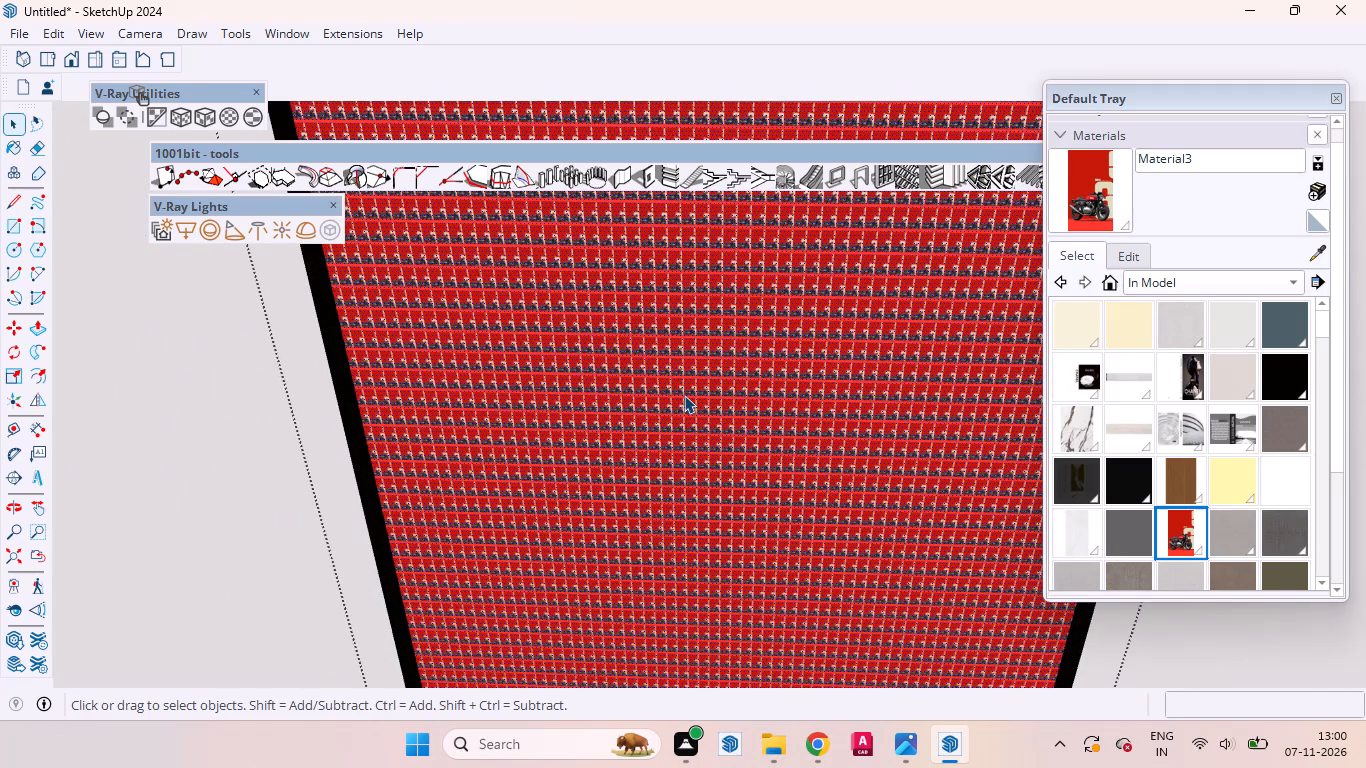
left_click(206, 107)
Inspect the fitted motorcycle poster, switch to the front view and close the panel's group.
scroll(445, 291, "down", 2)
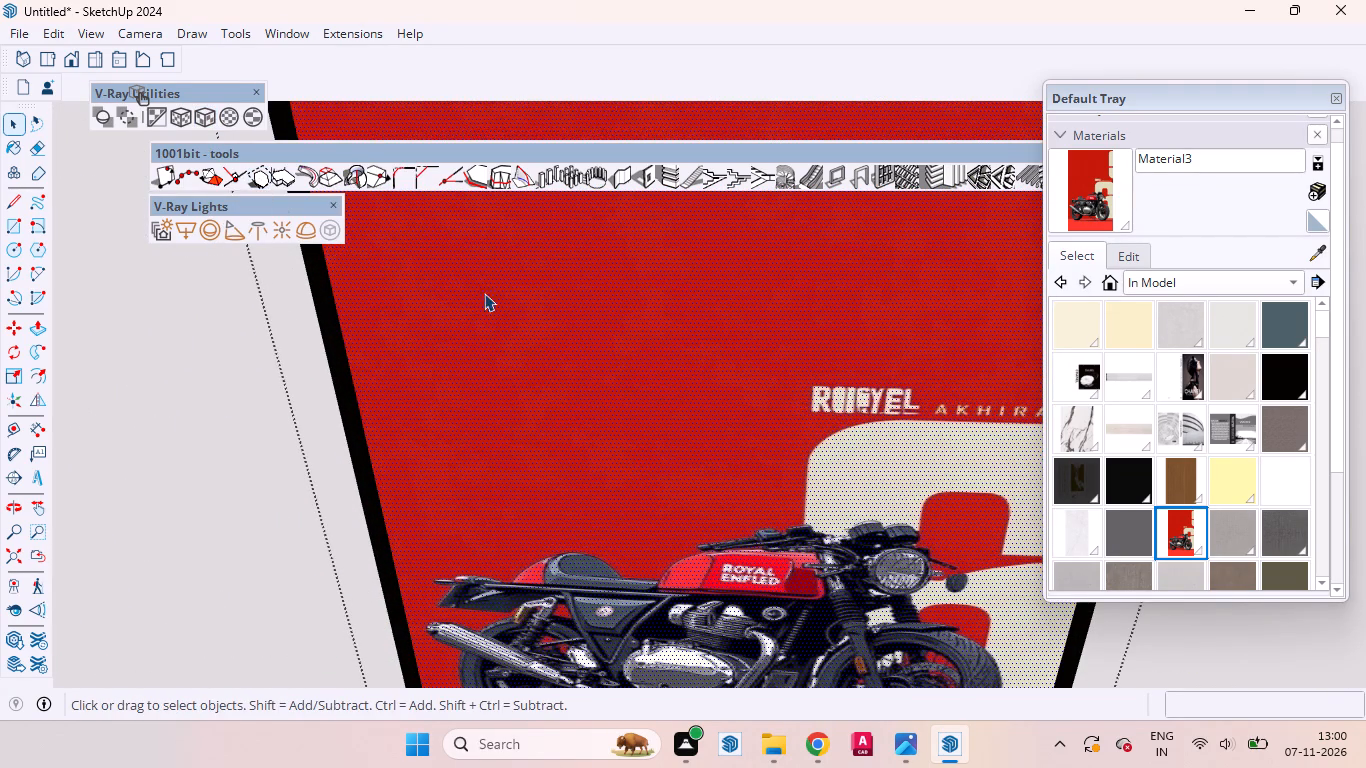
scroll(484, 293, "down", 19)
scroll(568, 391, "down", 4)
scroll(568, 396, "up", 1)
scroll(568, 396, "down", 3)
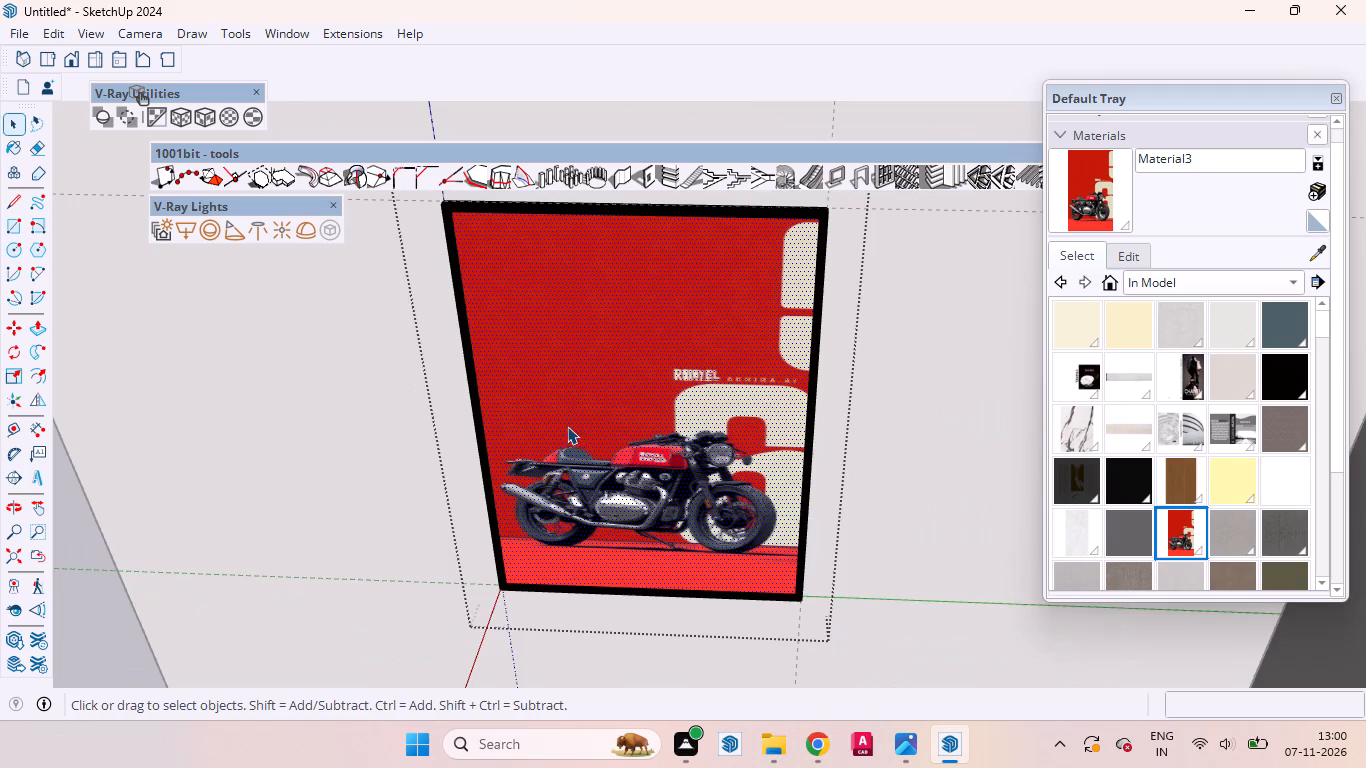
middle_click_drag(579, 426, 690, 260)
scroll(698, 283, "down", 2)
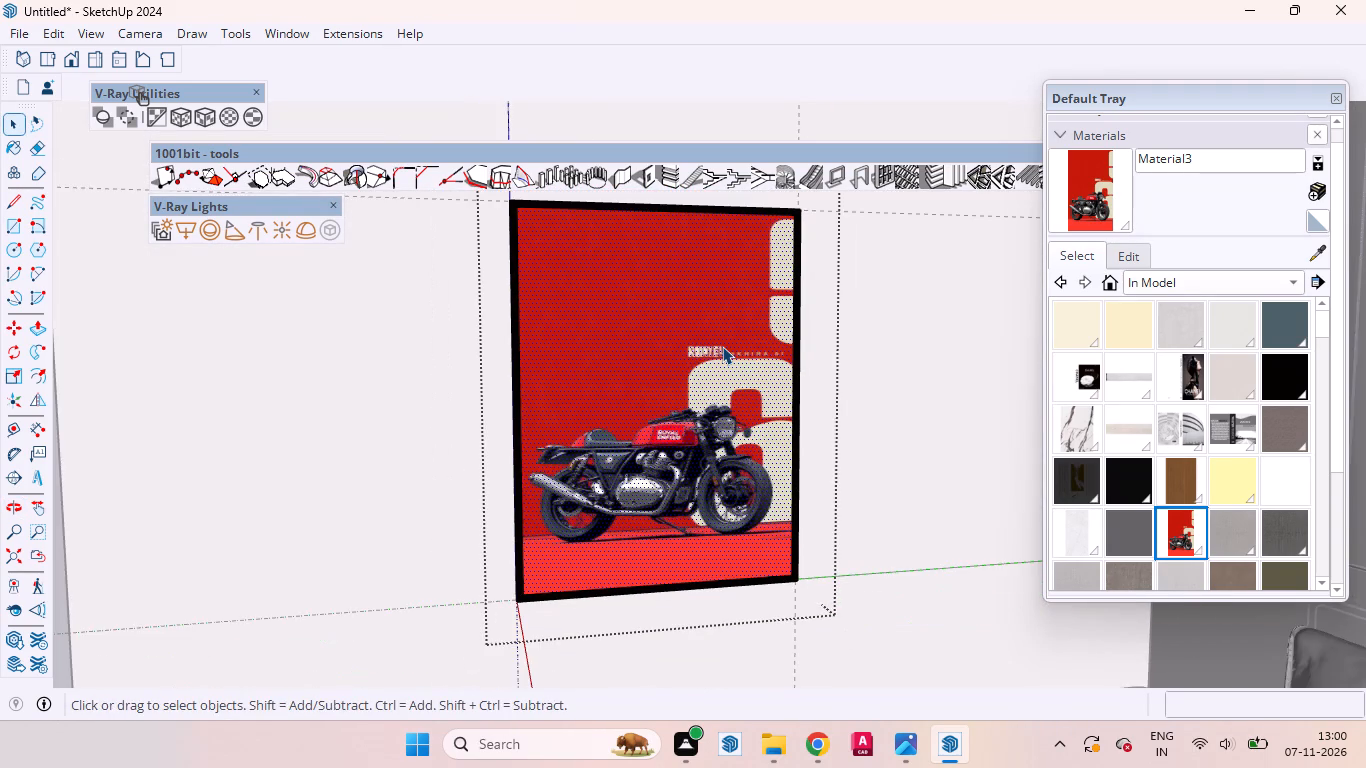
scroll(722, 346, "down", 5)
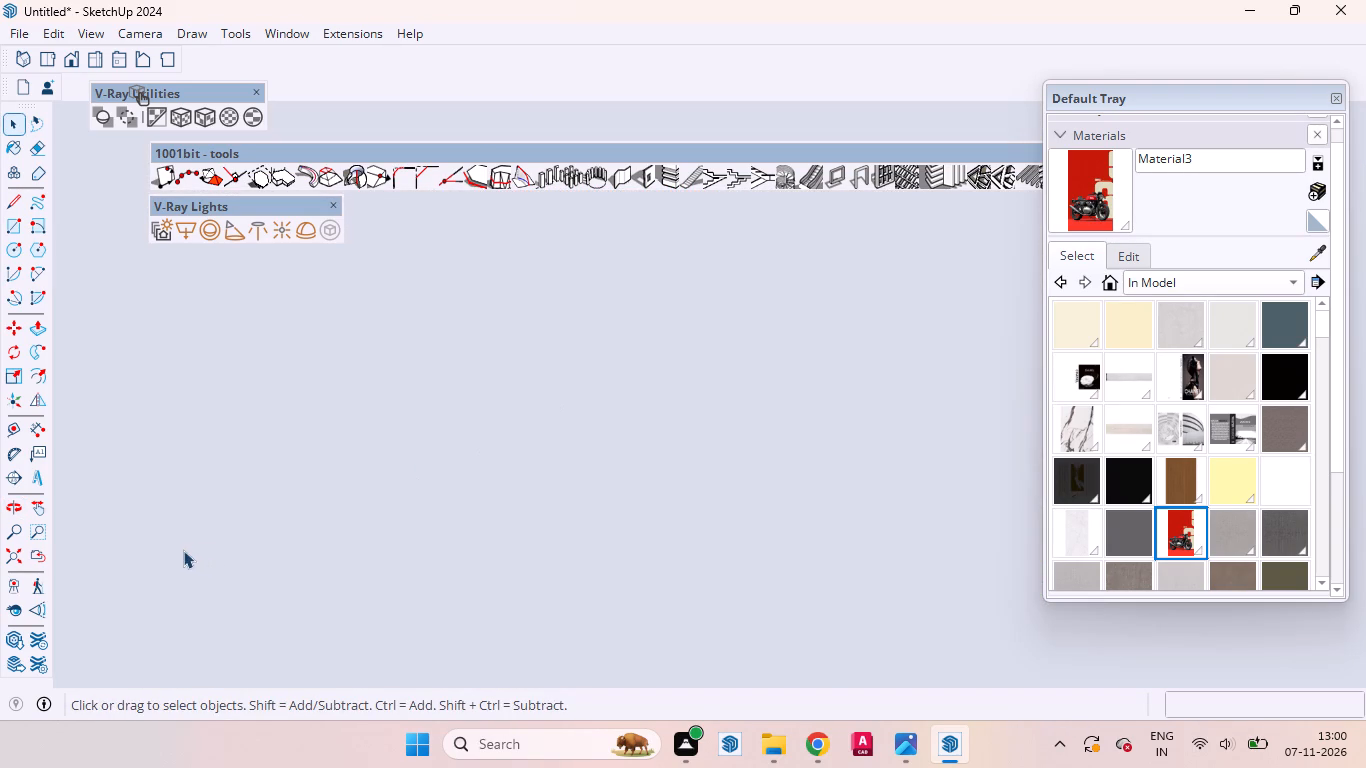
left_click(71, 50)
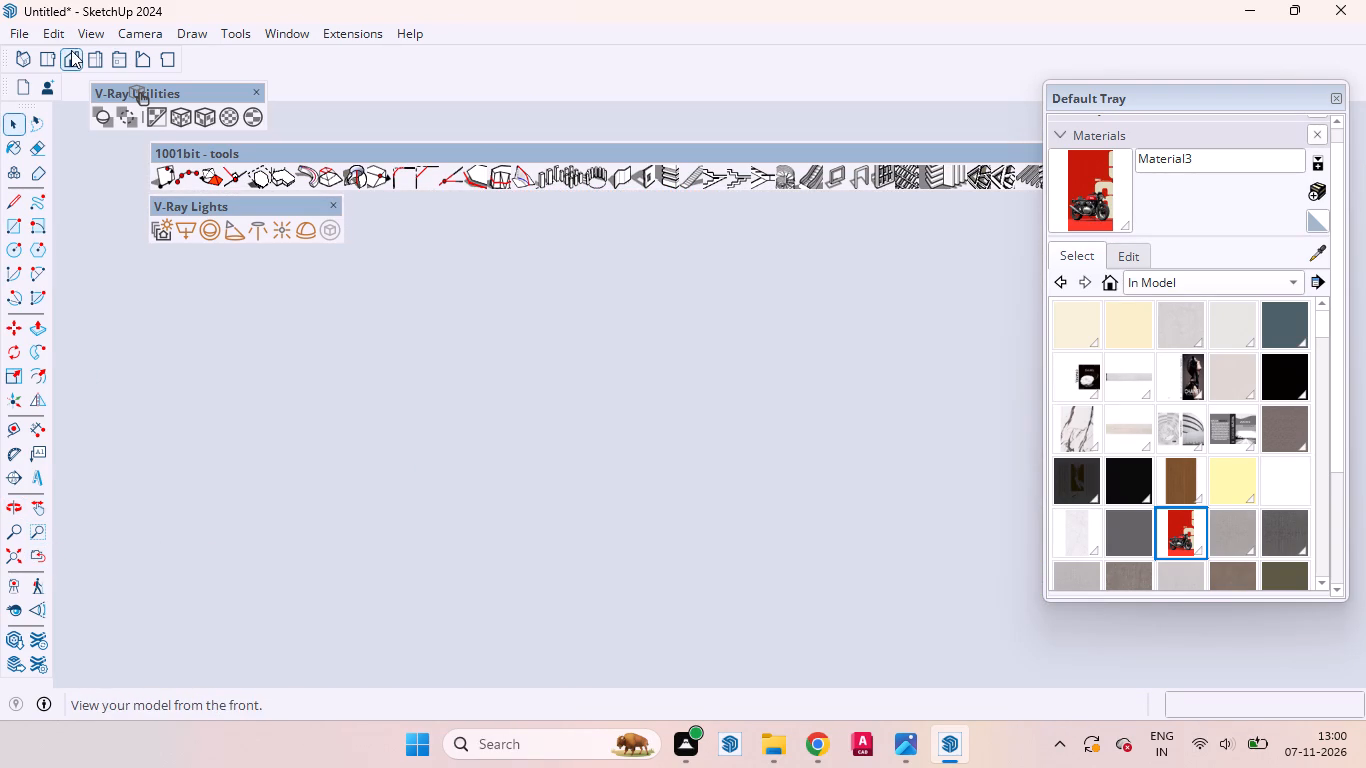
scroll(450, 384, "down", 14)
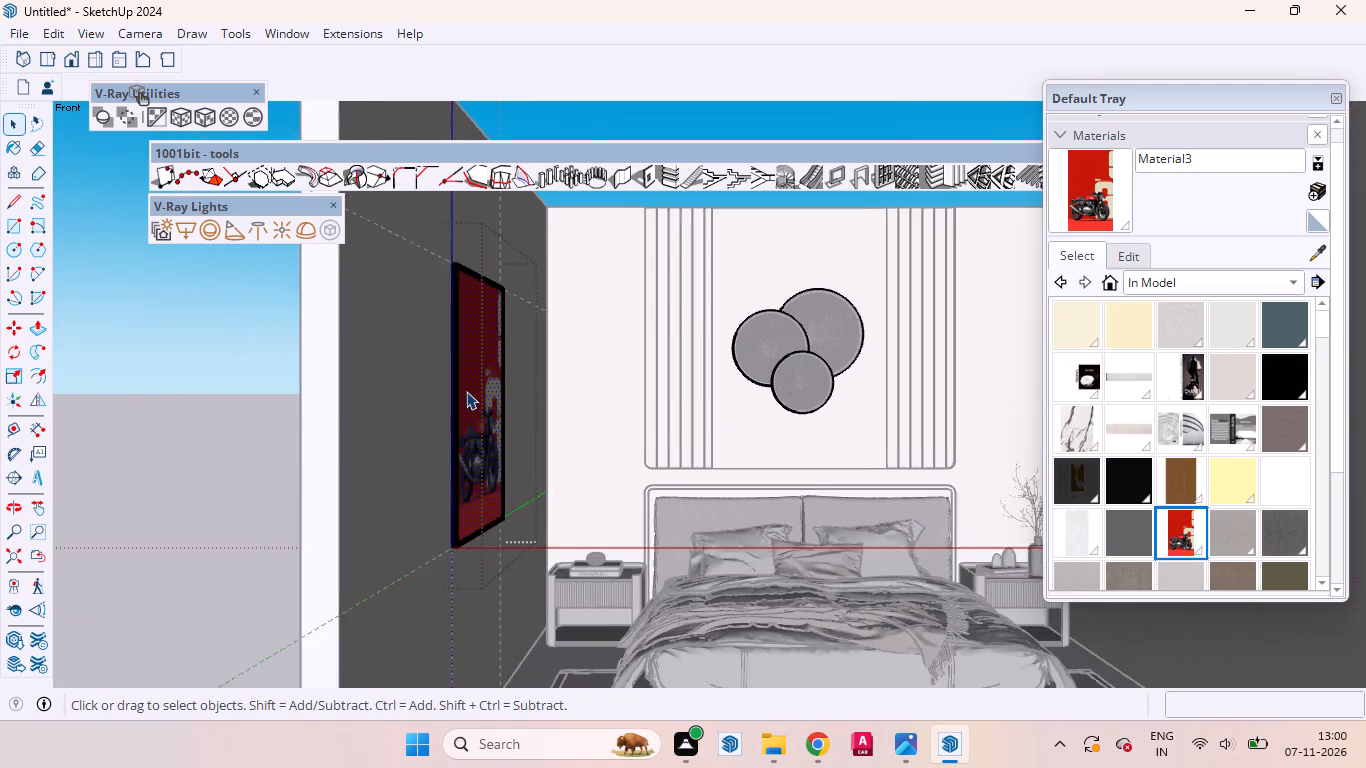
scroll(466, 391, "down", 10)
left_click(354, 412)
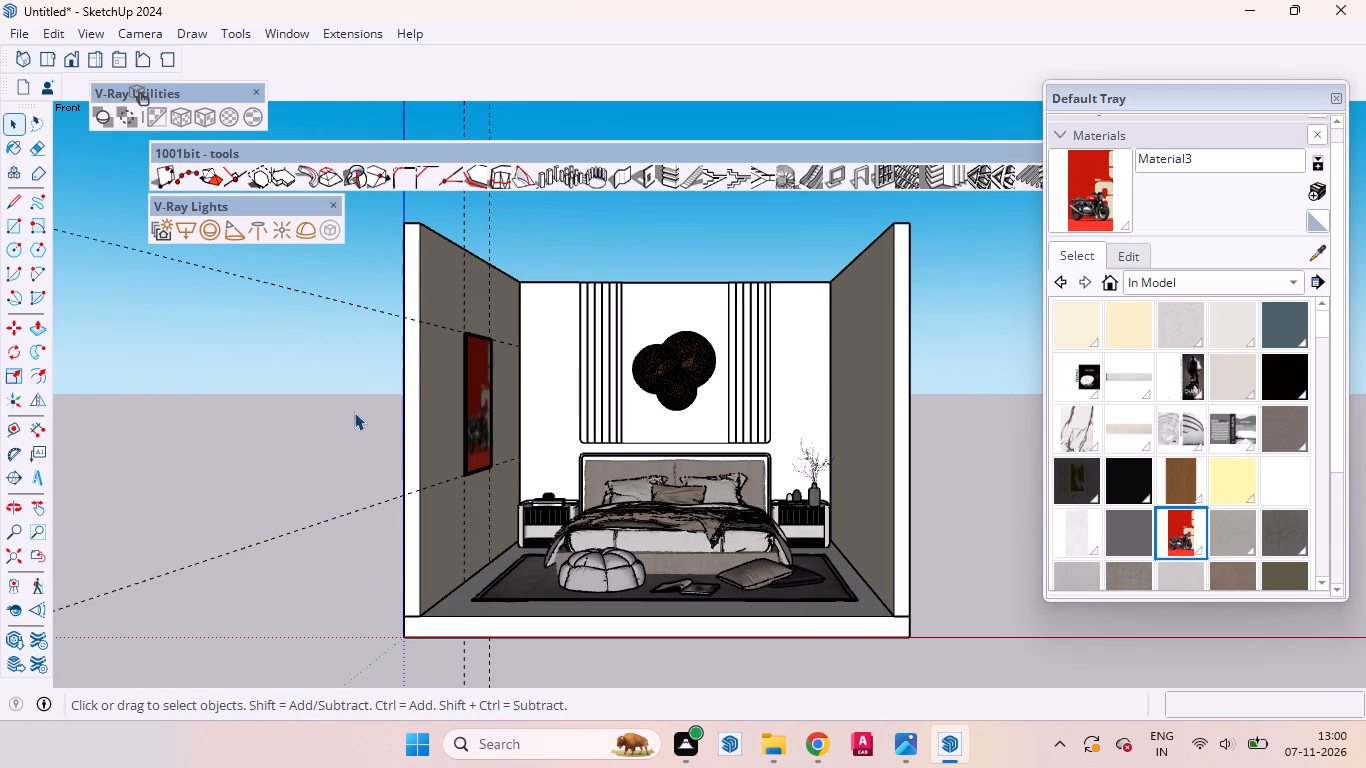
Delete the two horizontal guide lines running along the poster wall.
middle_click_drag(474, 448, 340, 455)
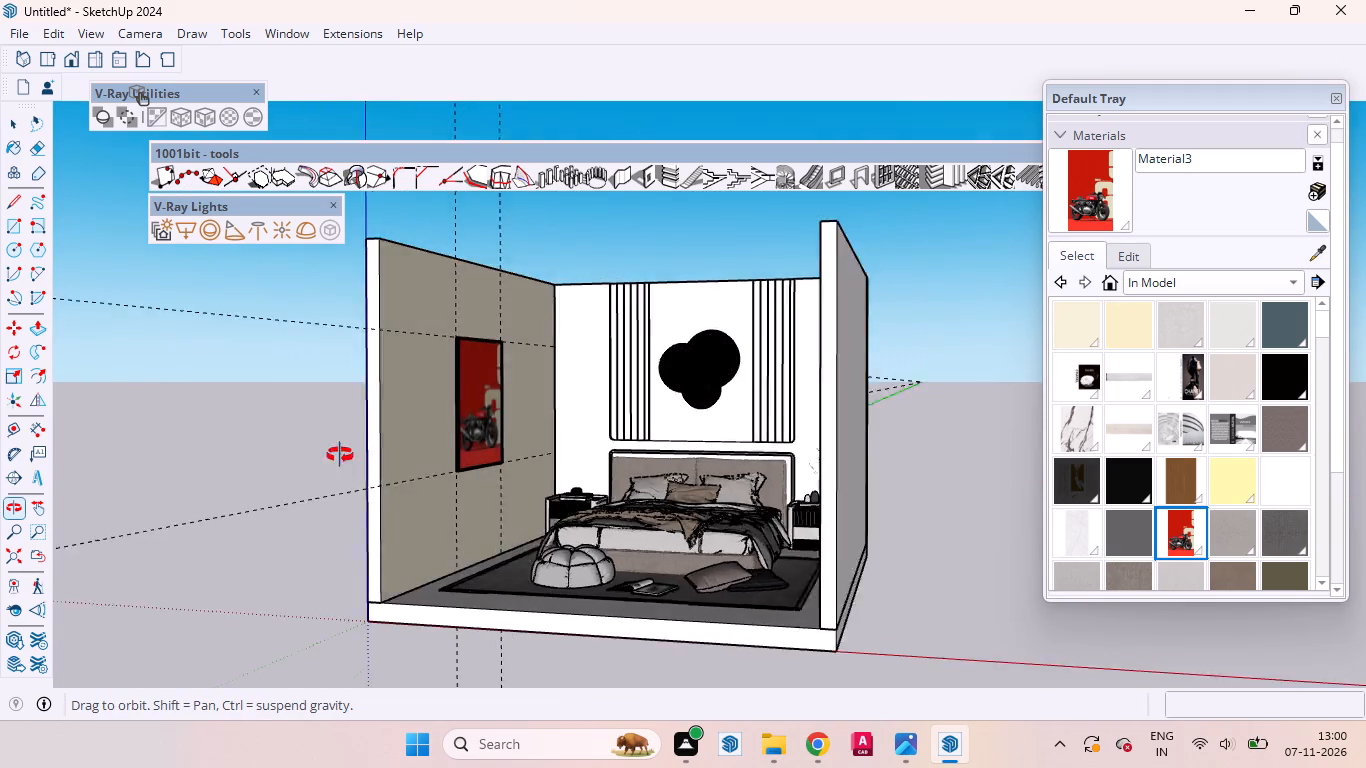
middle_click_drag(340, 455, 372, 629)
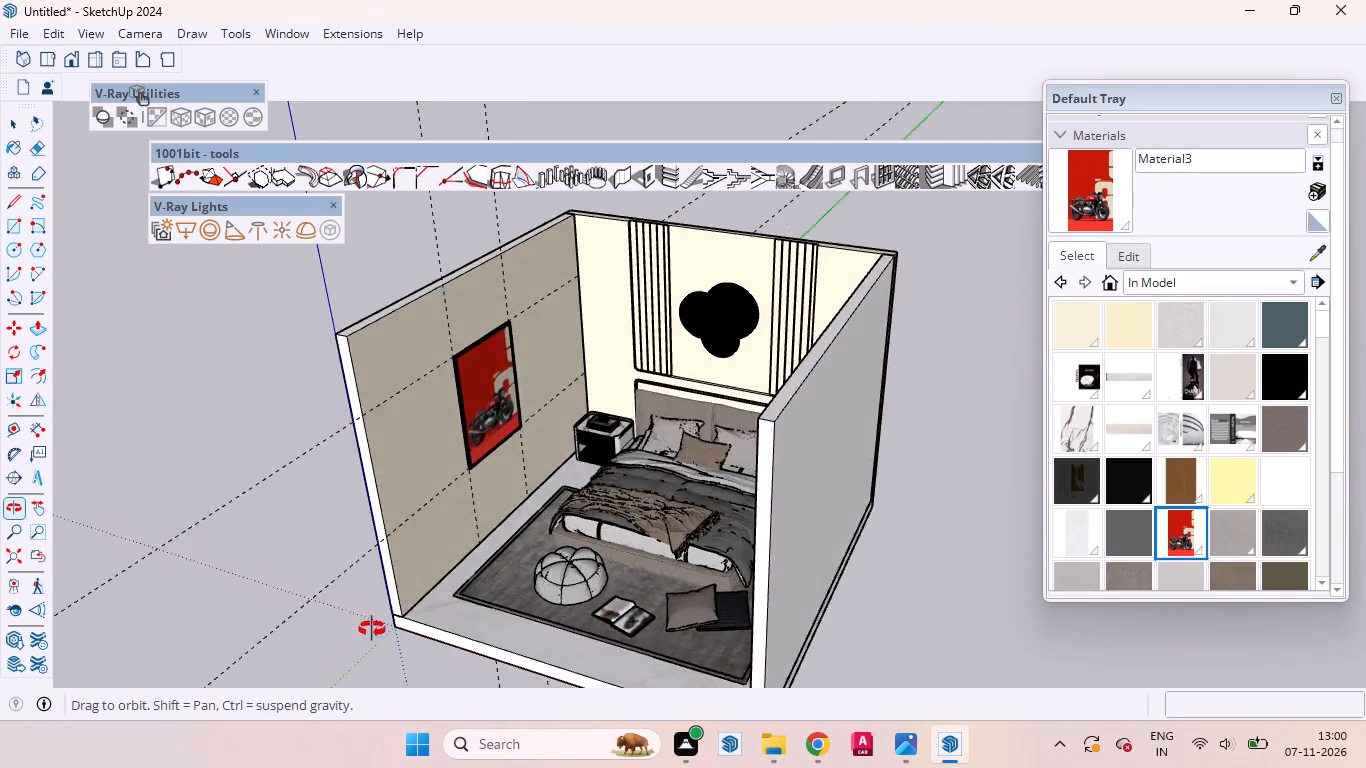
middle_click_drag(372, 629, 419, 577)
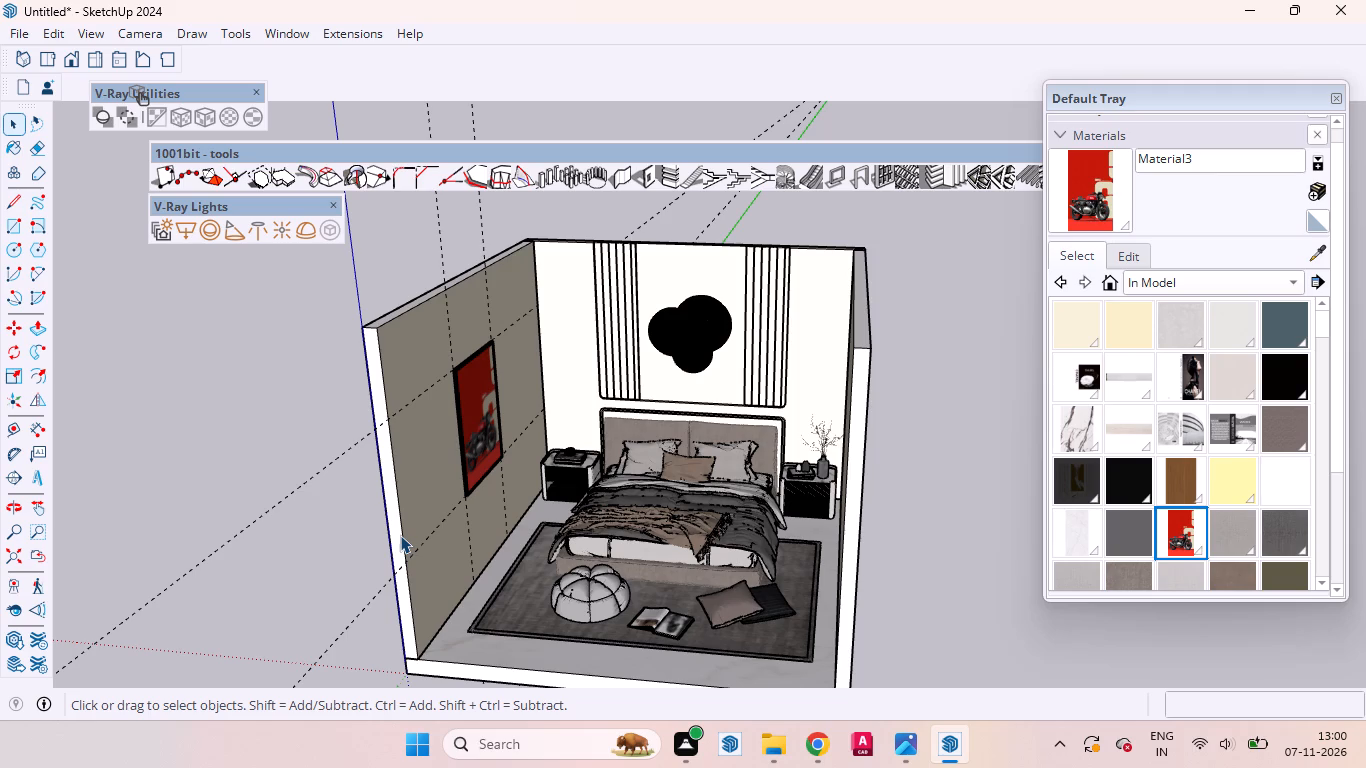
scroll(396, 530, "up", 4)
scroll(396, 530, "down", 4)
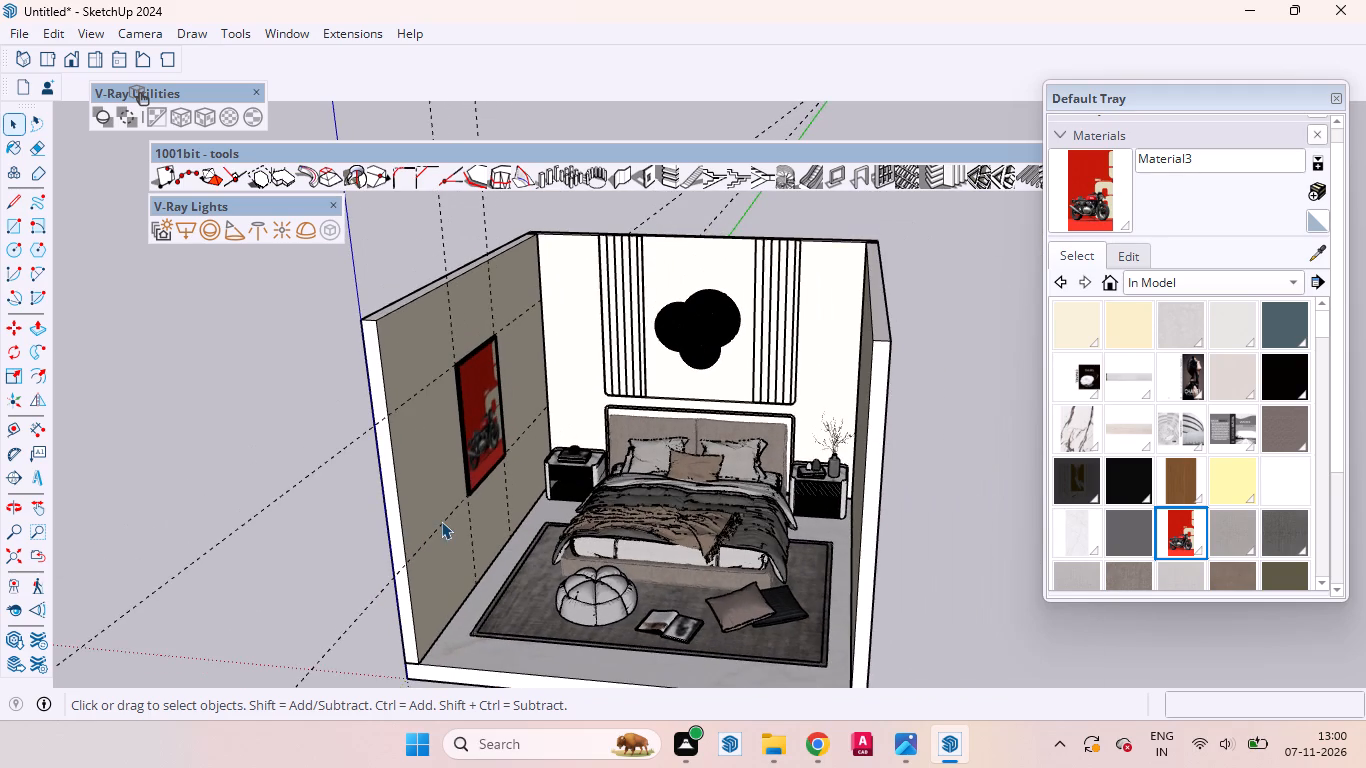
scroll(442, 520, "down", 5)
middle_click_drag(441, 521, 316, 551)
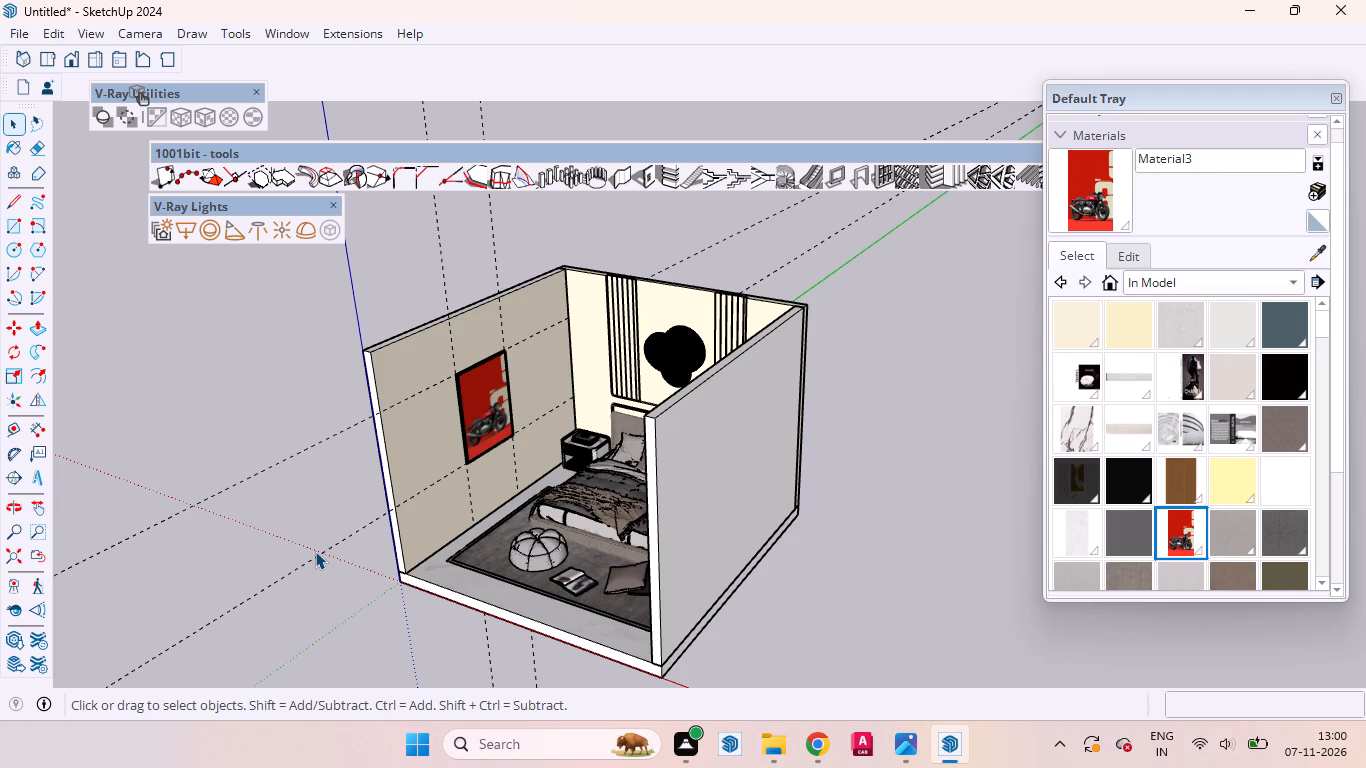
scroll(327, 542, "down", 5)
middle_click_drag(363, 534, 325, 542)
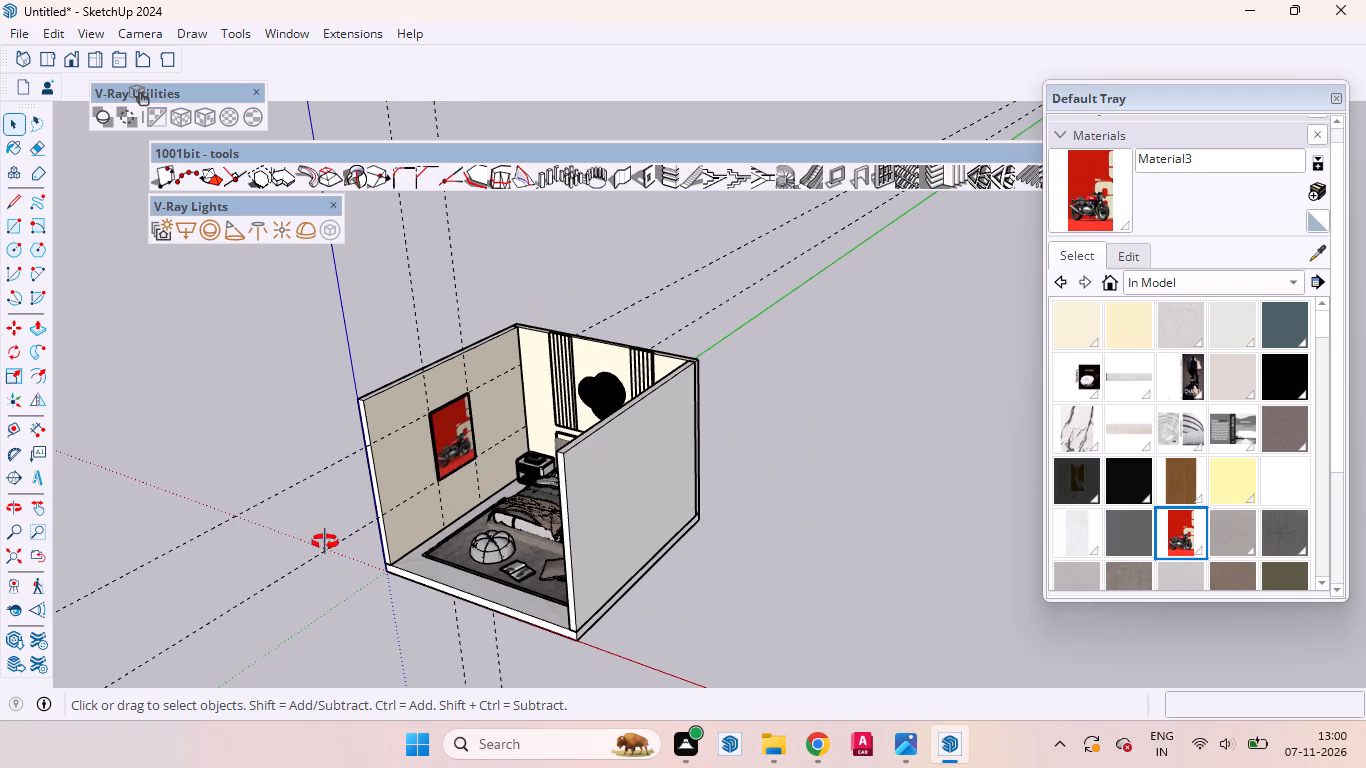
middle_click_drag(325, 542, 253, 550)
left_click_drag(338, 590, 278, 571)
left_click_drag(179, 571, 106, 550)
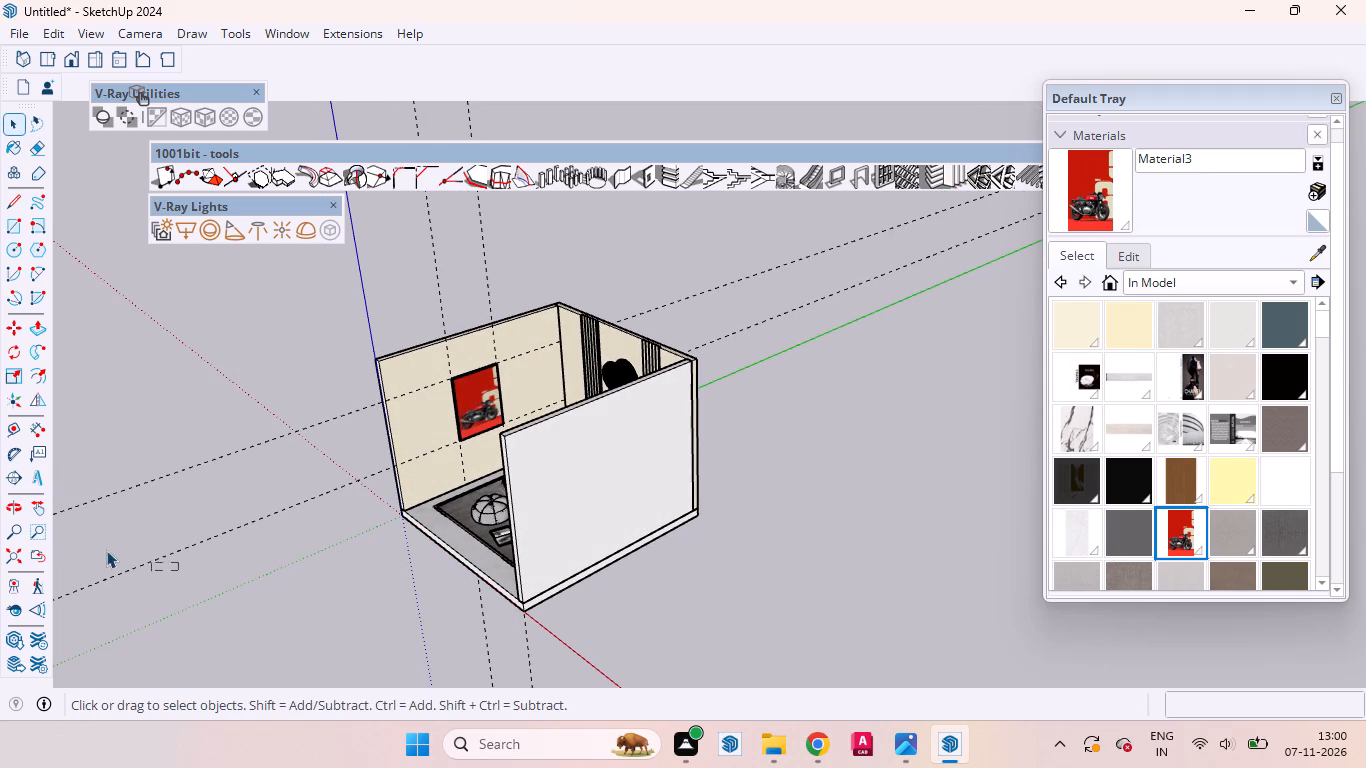
left_click_drag(106, 550, 22, 462)
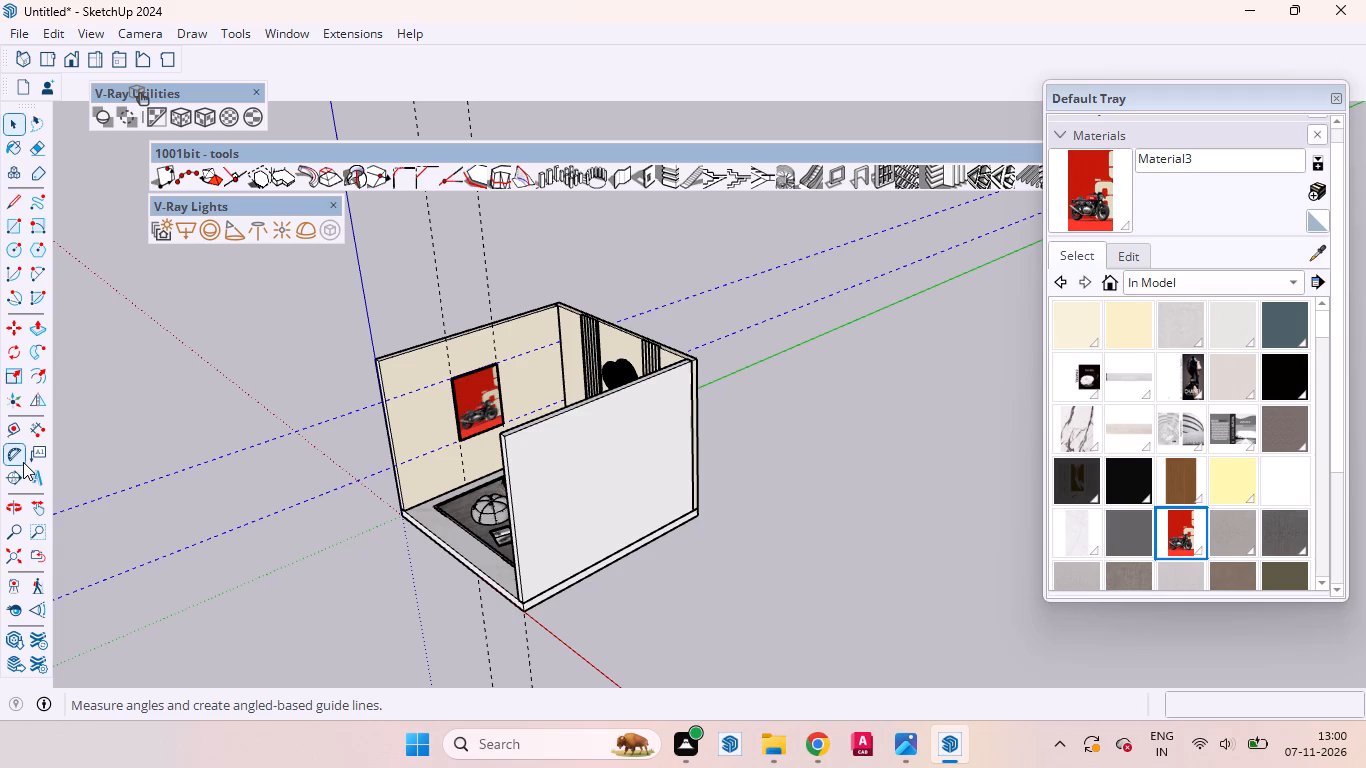
key("Delete")
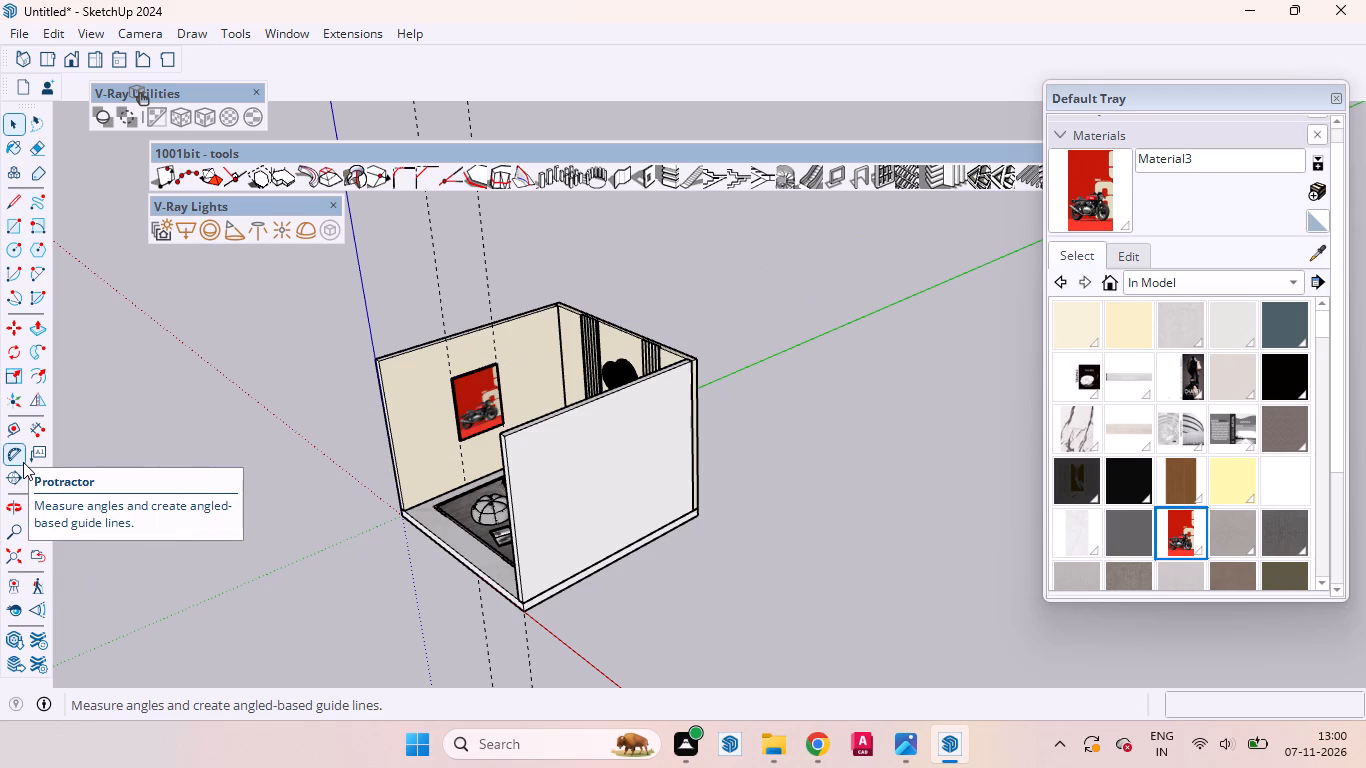
Delete the two vertical guide lines passing through the sides of the motorcycle poster.
scroll(132, 438, "down", 1)
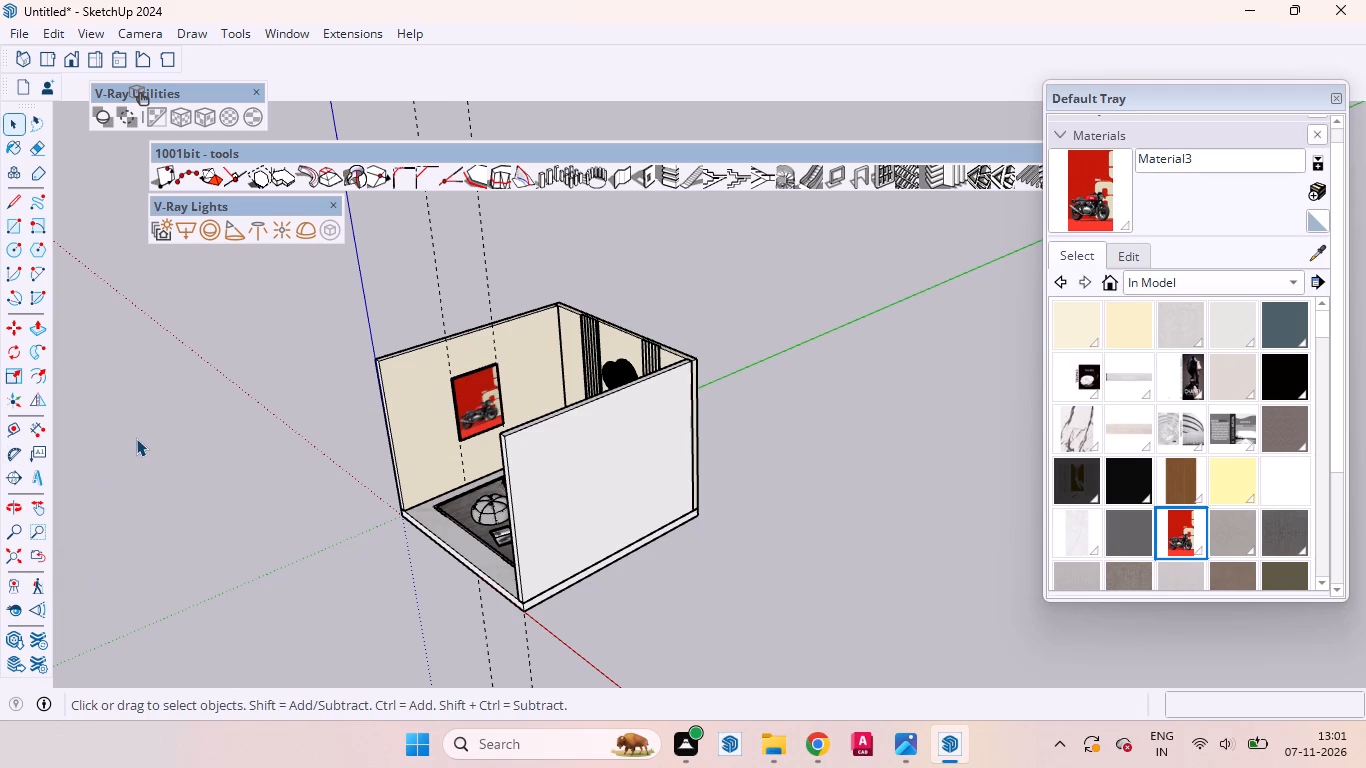
middle_click_drag(219, 458, 319, 488)
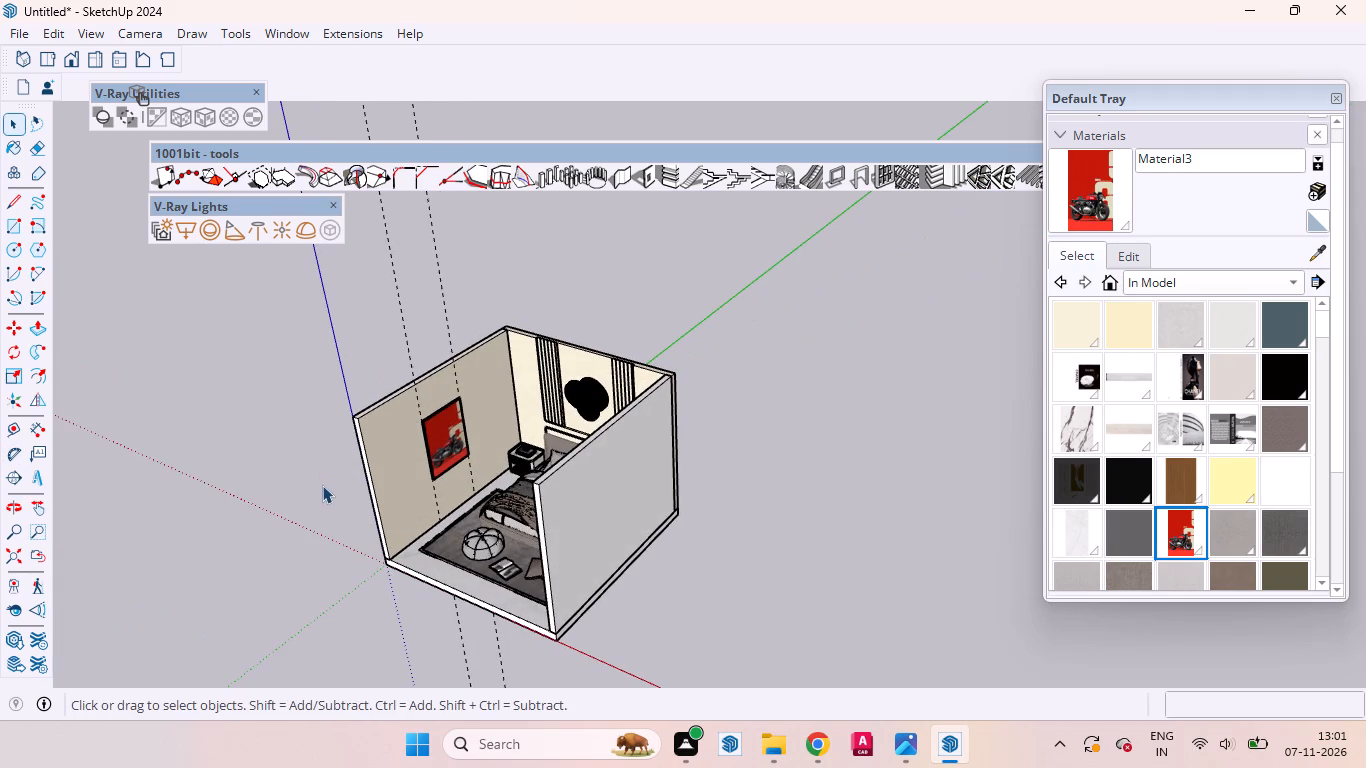
scroll(323, 485, "down", 6)
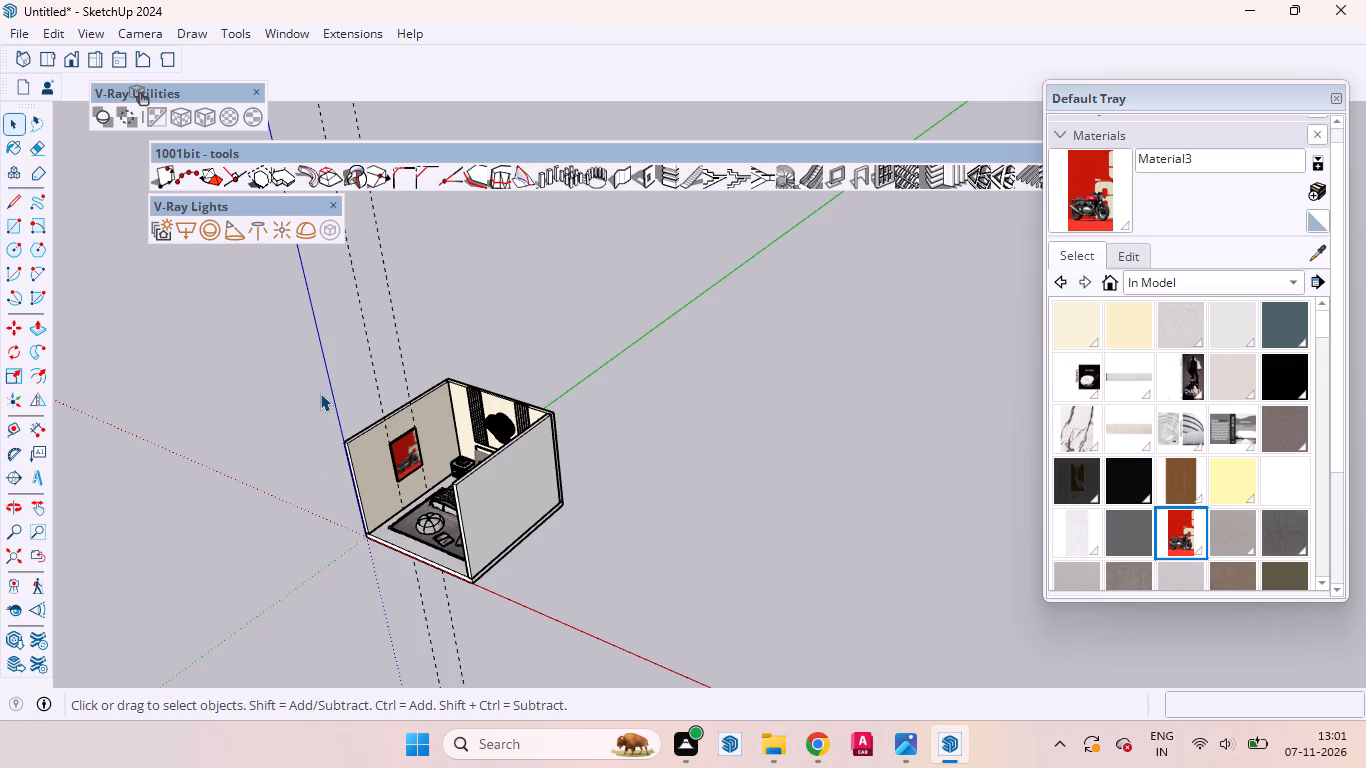
scroll(320, 393, "up", 2)
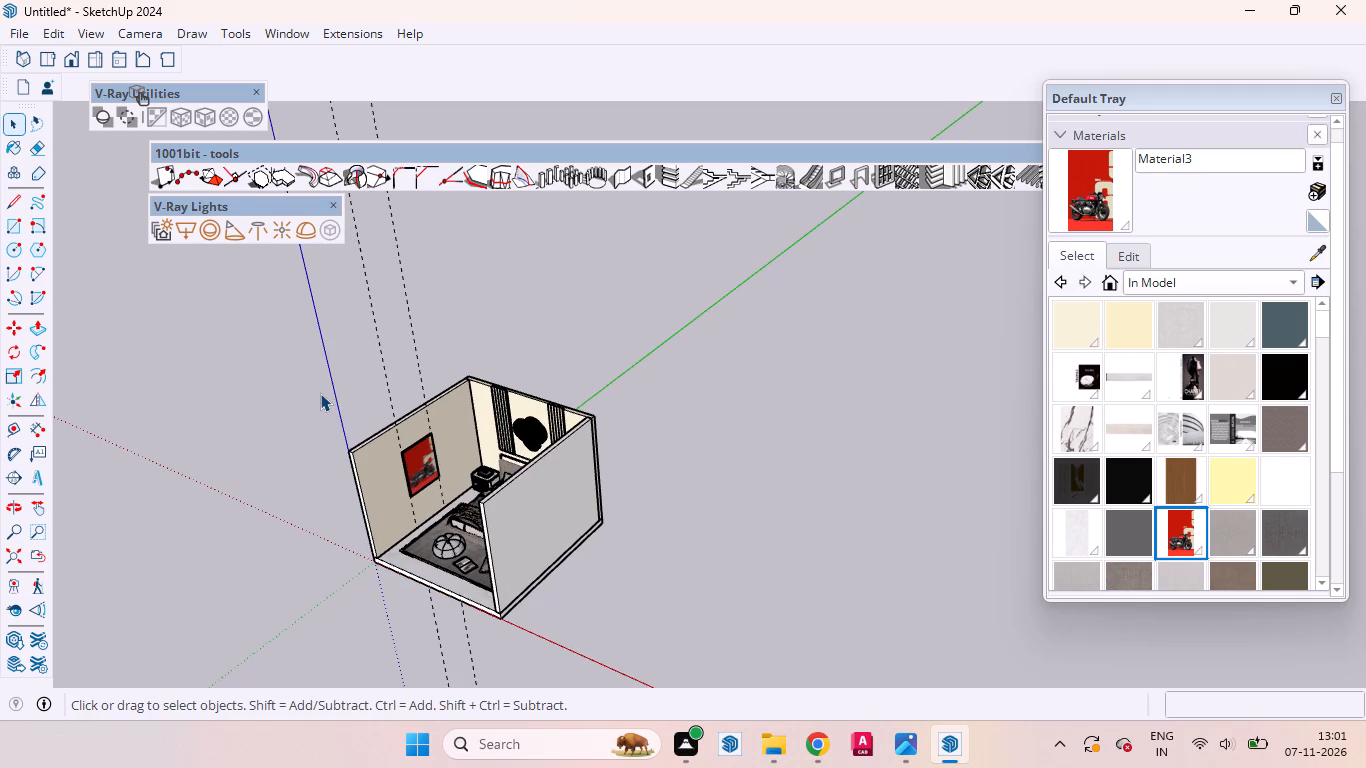
middle_click_drag(356, 431, 276, 434)
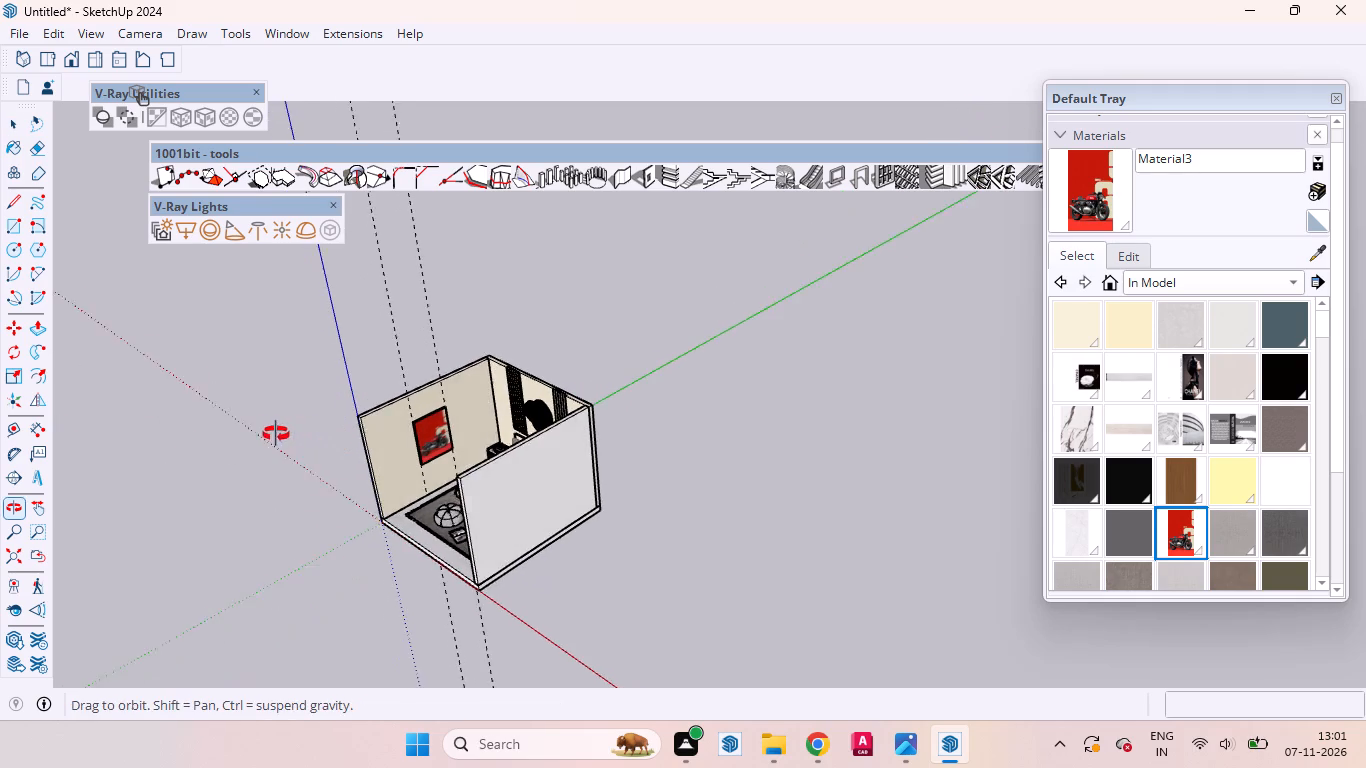
middle_click_drag(276, 434, 256, 431)
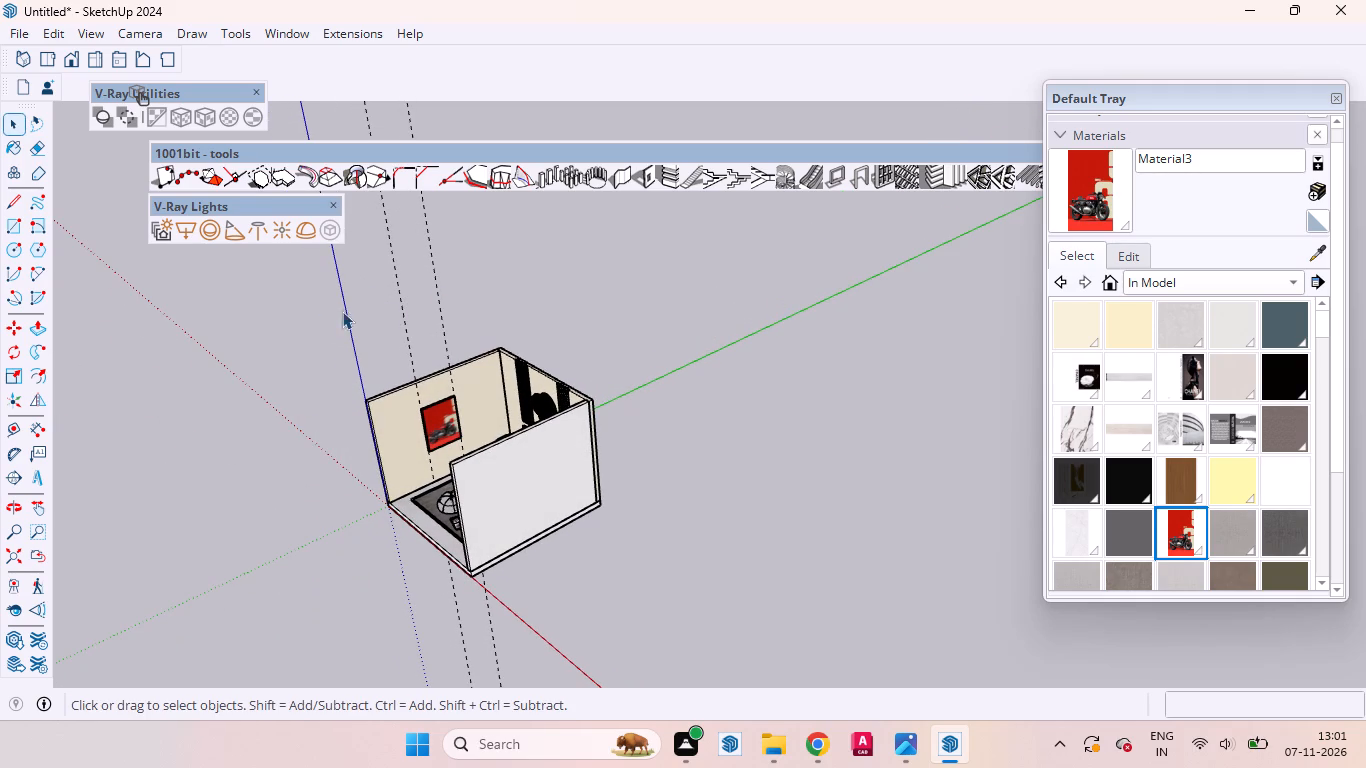
left_click_drag(342, 311, 457, 196)
left_click_drag(495, 294, 377, 265)
left_click_drag(377, 265, 307, 203)
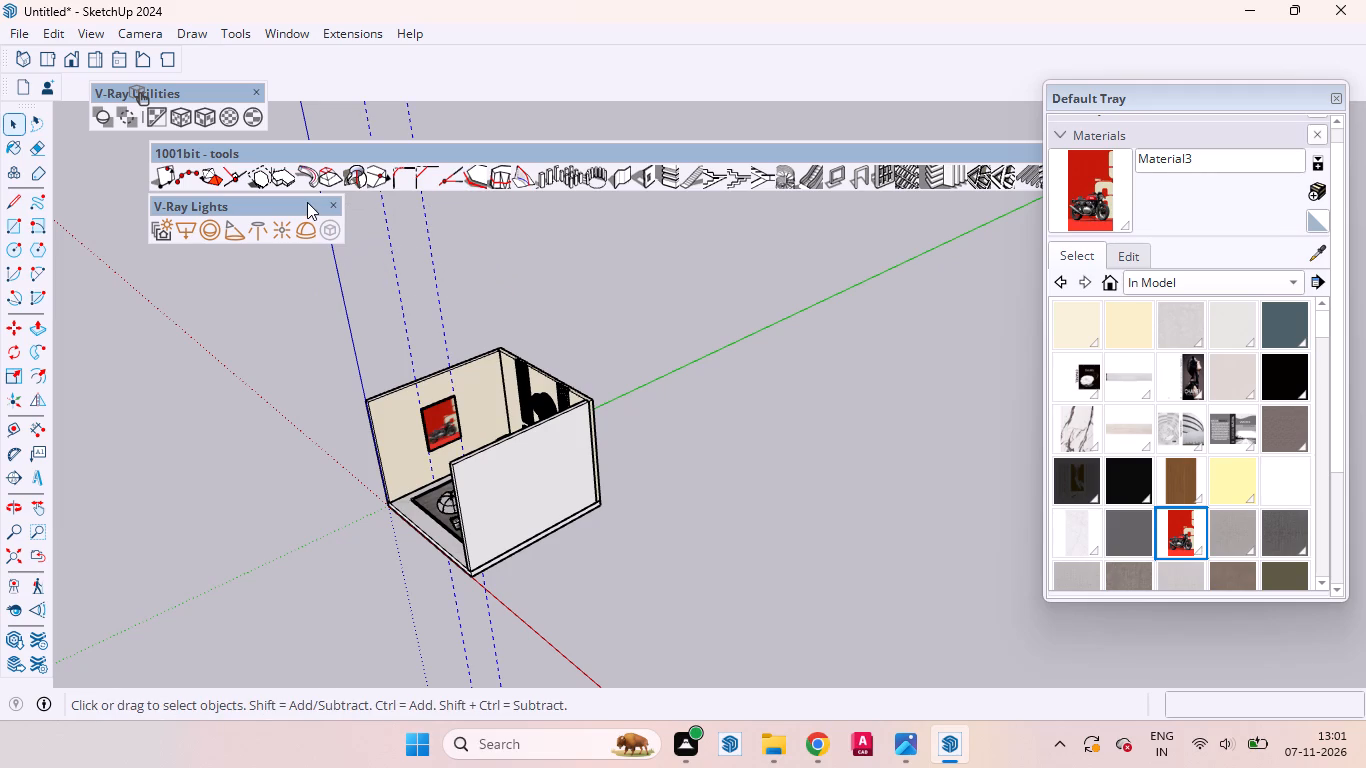
key("Delete")
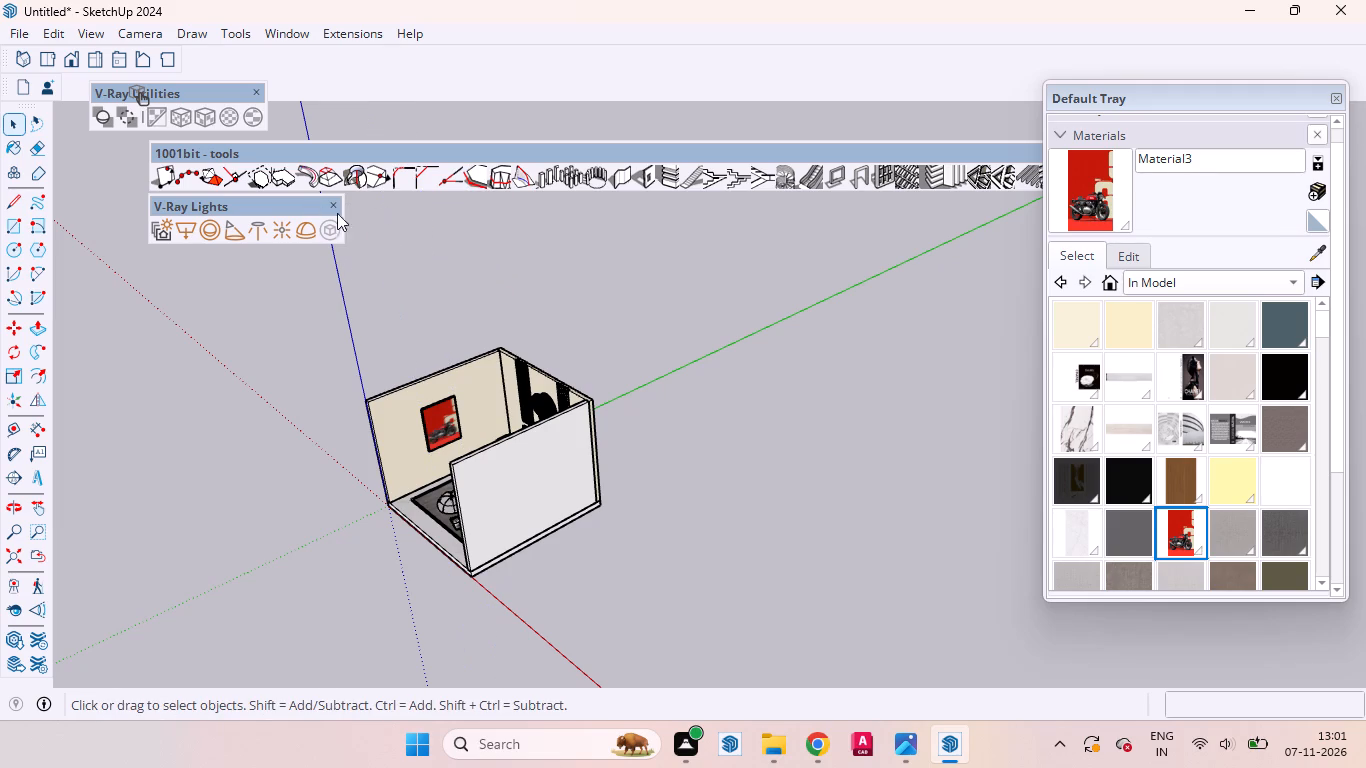
Review the whole bedroom without guides, then return to the front view and centre the room in it.
middle_click_drag(348, 226, 461, 262)
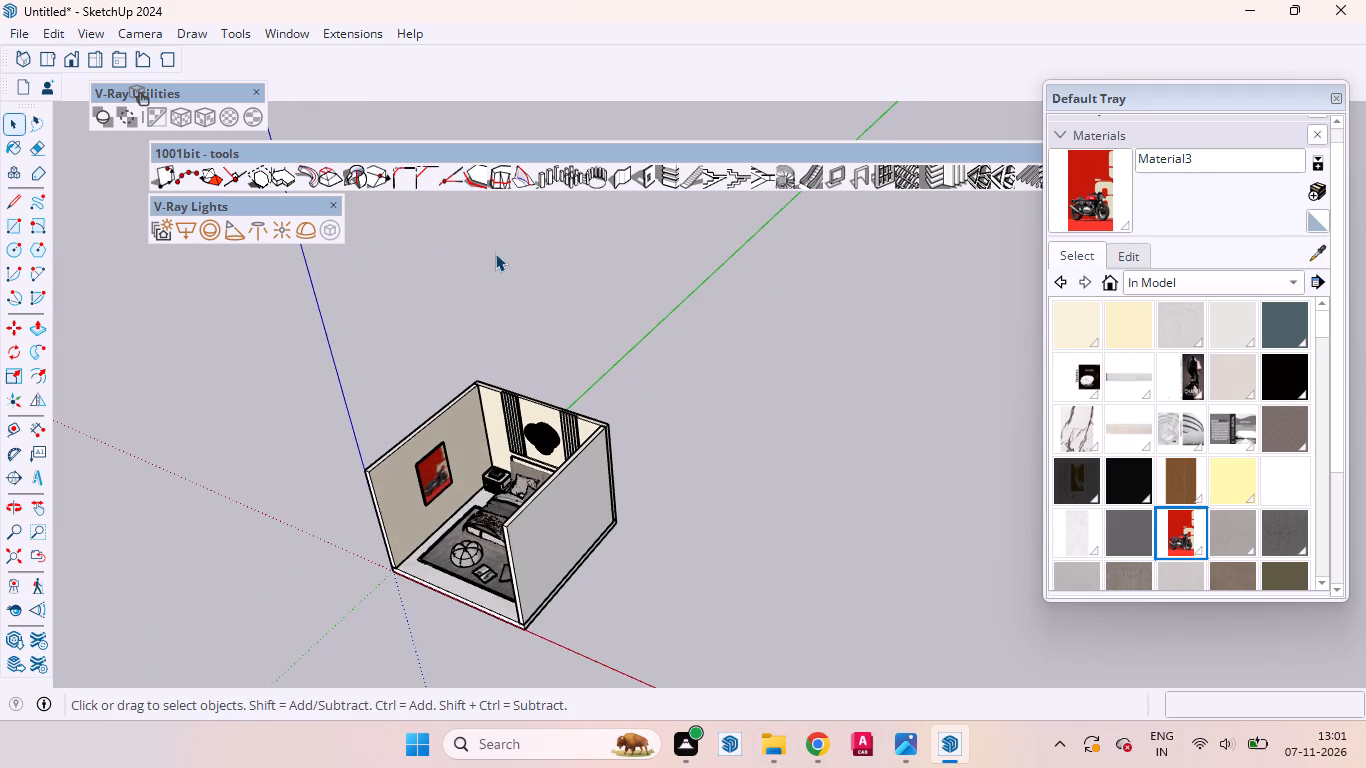
scroll(505, 259, "down", 5)
scroll(419, 599, "up", 4)
scroll(418, 599, "down", 2)
scroll(418, 599, "up", 2)
scroll(381, 494, "up", 7)
scroll(436, 433, "down", 1)
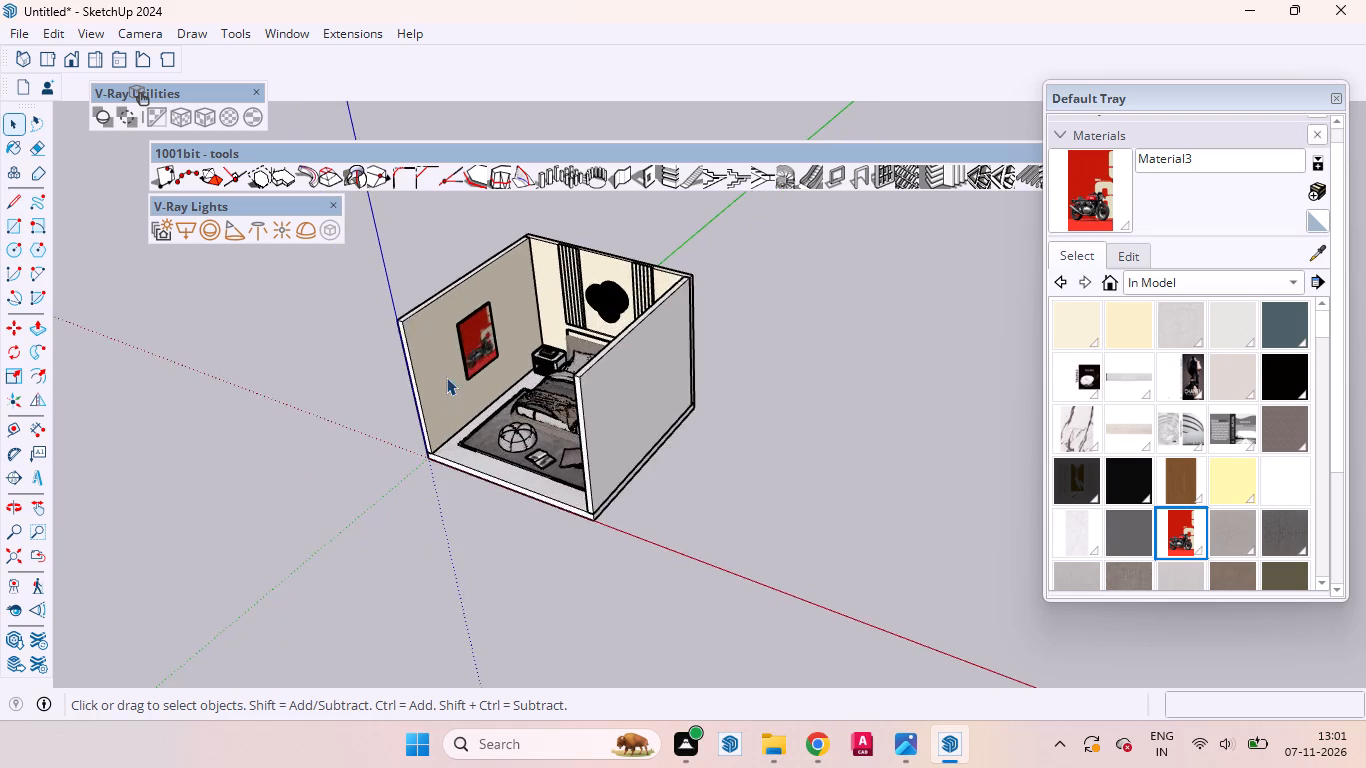
scroll(459, 356, "up", 1)
middle_click_drag(462, 356, 577, 315)
scroll(584, 349, "up", 6)
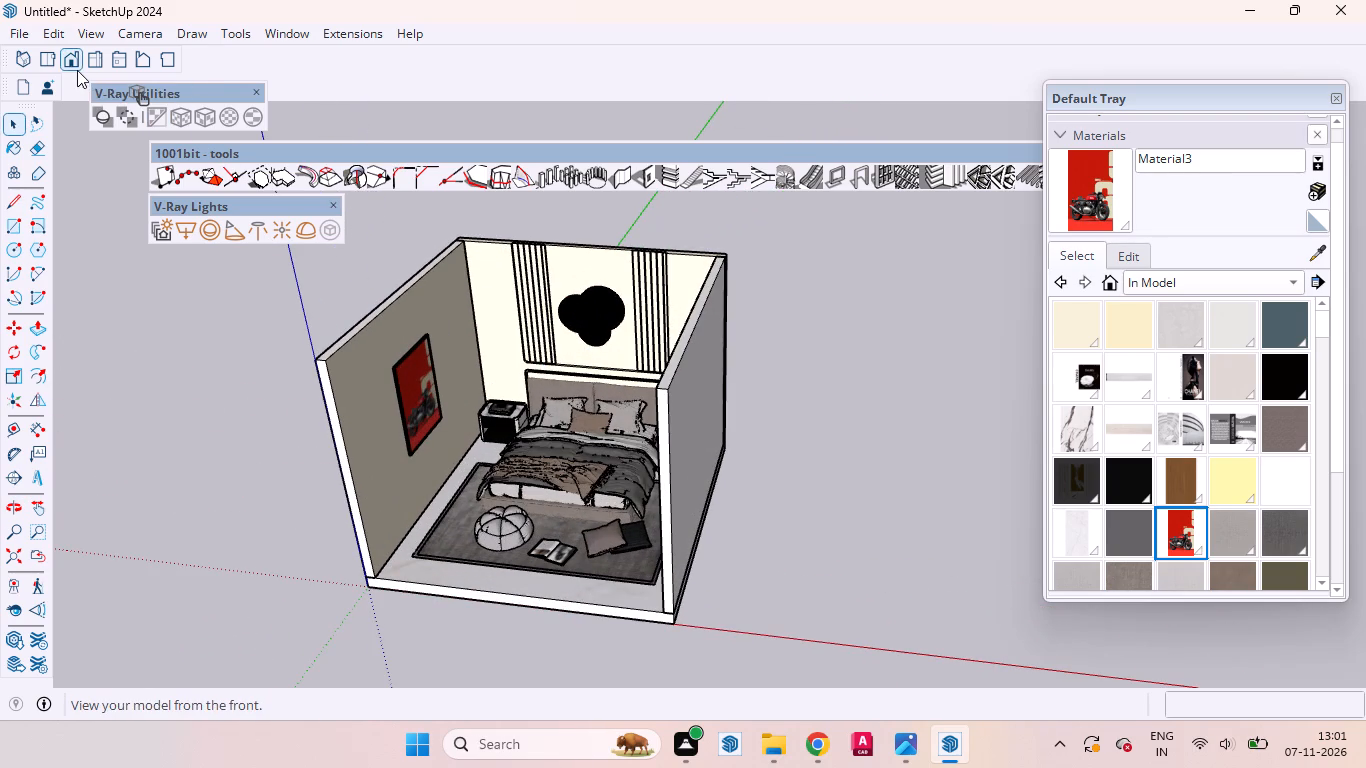
left_click(76, 70)
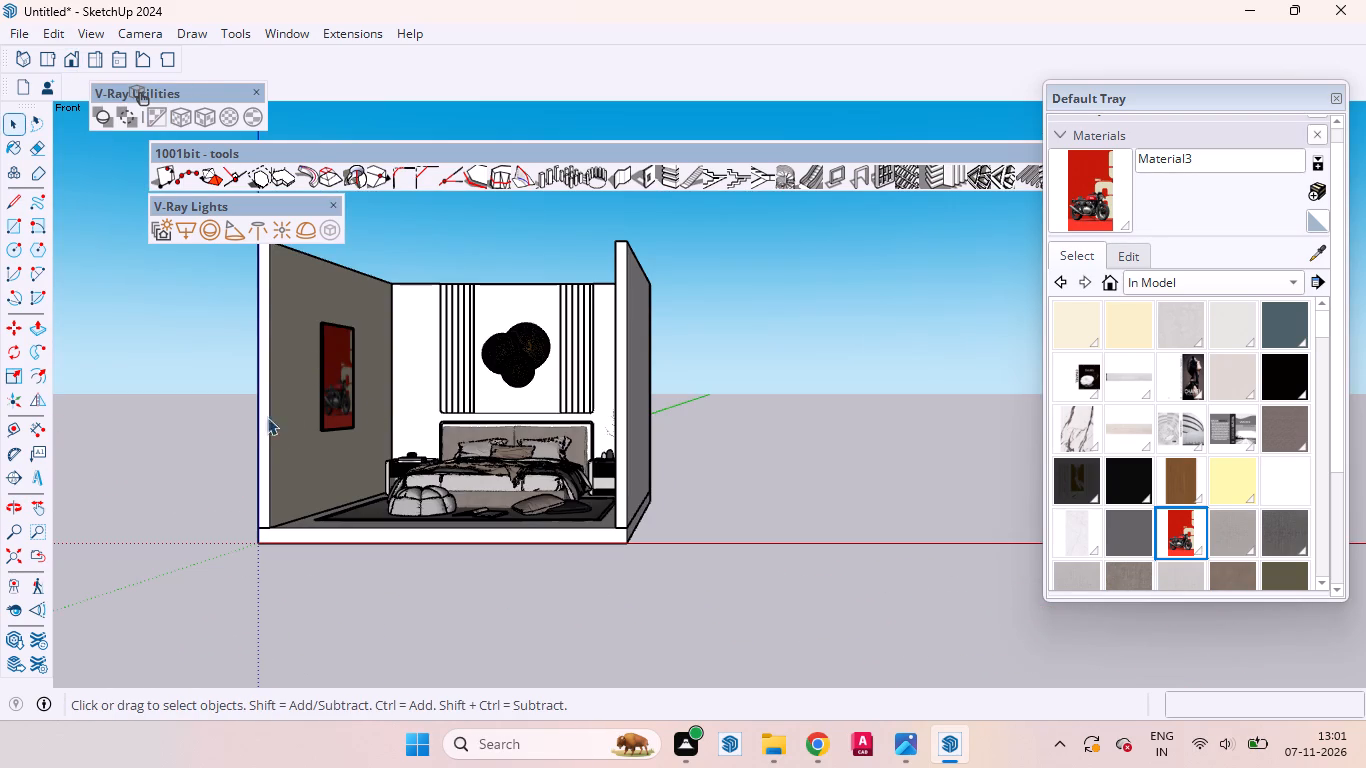
left_click(32, 514)
left_click_drag(230, 539, 491, 588)
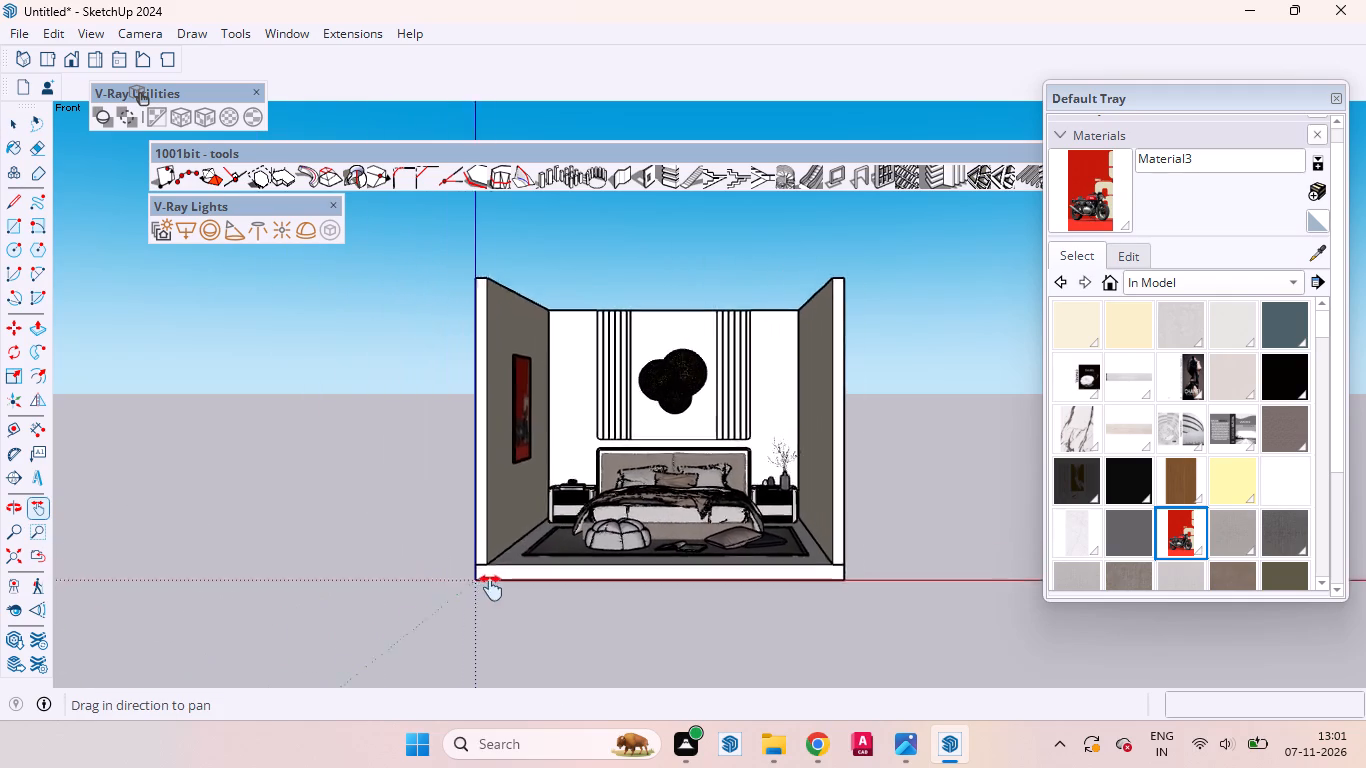
Examine the furnished bedroom from raised angles on both sides, checking the bed area, headboard wall and framed motorcycle poster.
left_click_drag(491, 588, 530, 604)
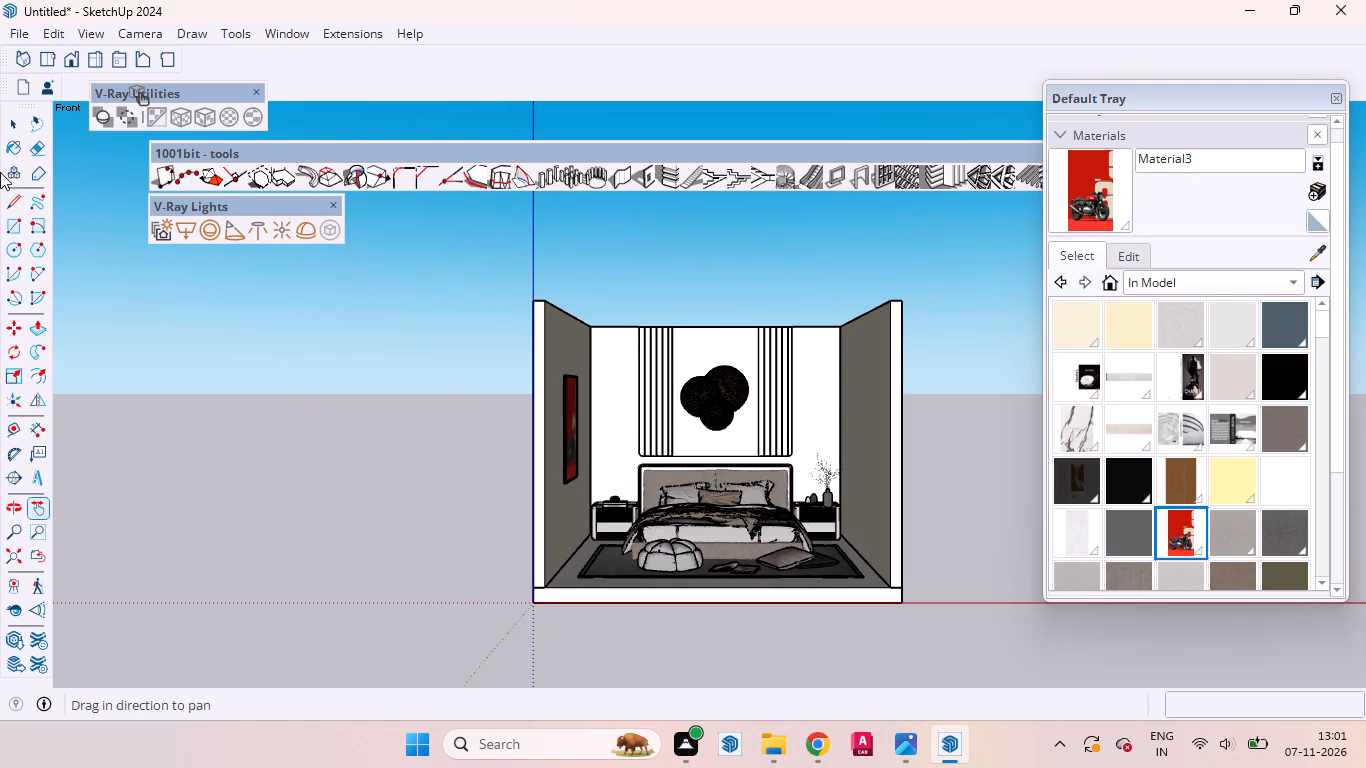
left_click(9, 123)
scroll(859, 428, "up", 2)
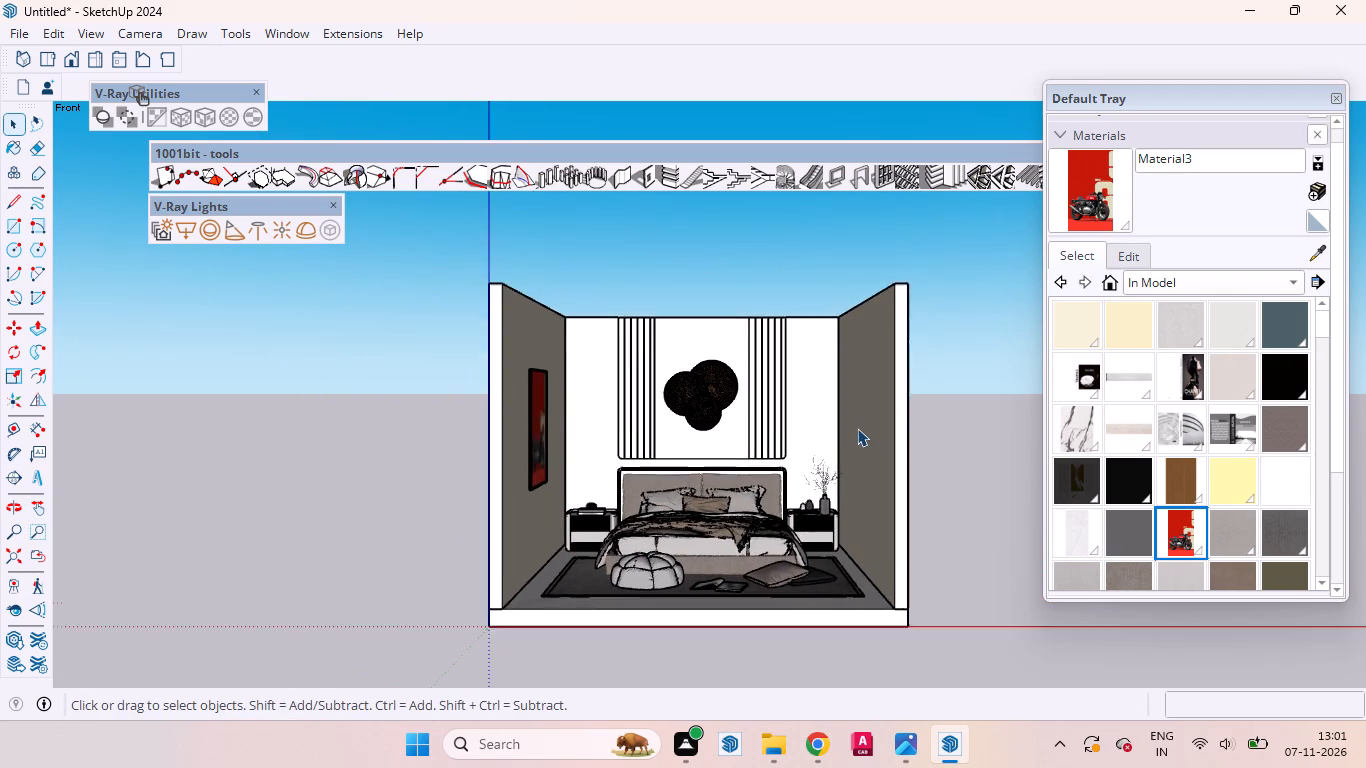
middle_click_drag(781, 464, 765, 530)
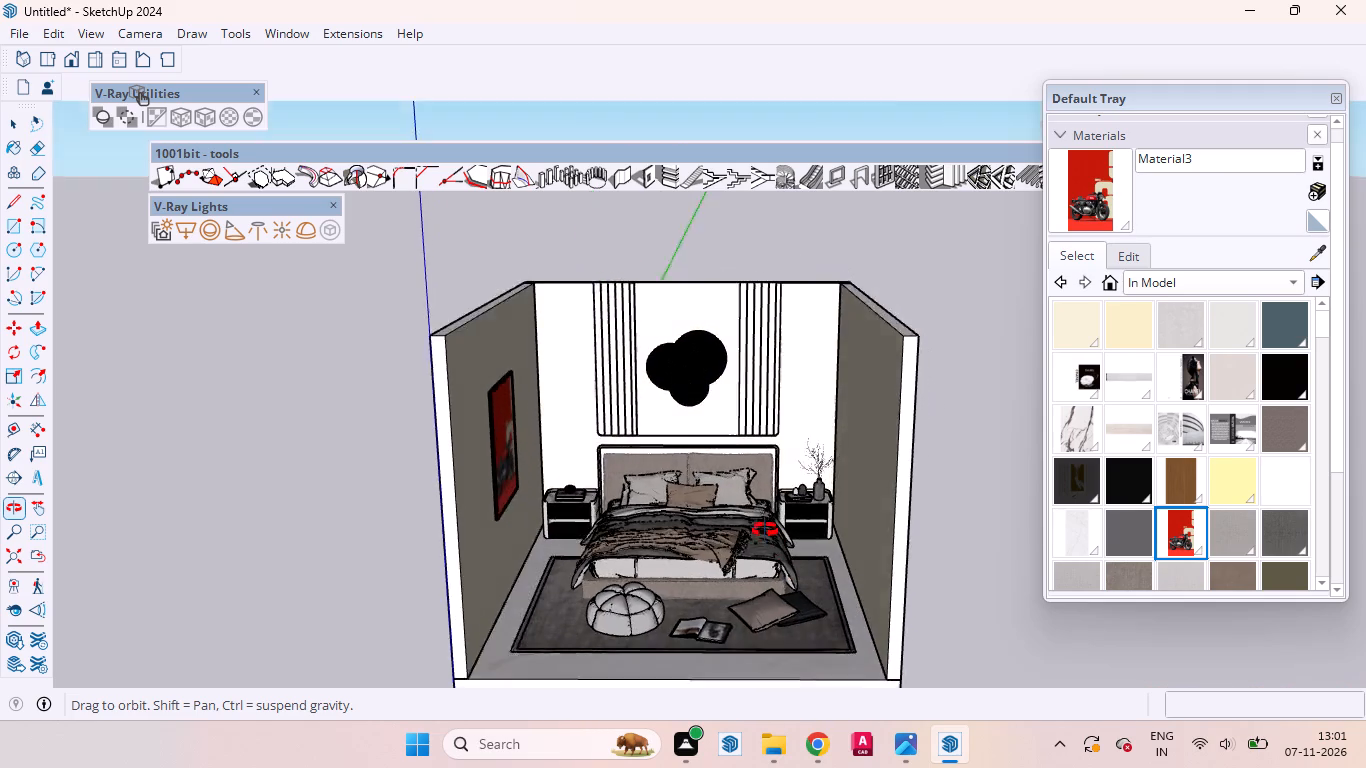
middle_click_drag(765, 530, 842, 598)
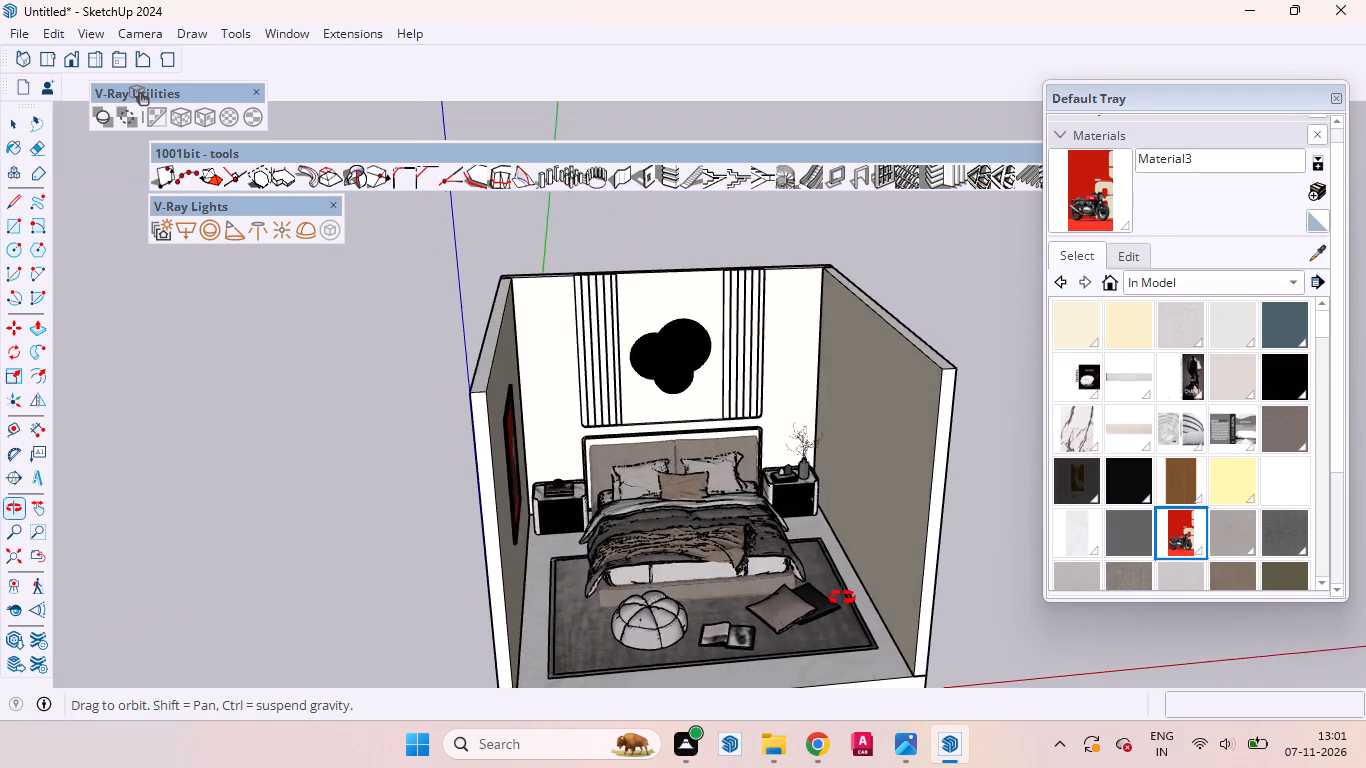
middle_click_drag(842, 598, 709, 577)
scroll(708, 571, "up", 1)
scroll(731, 551, "down", 3)
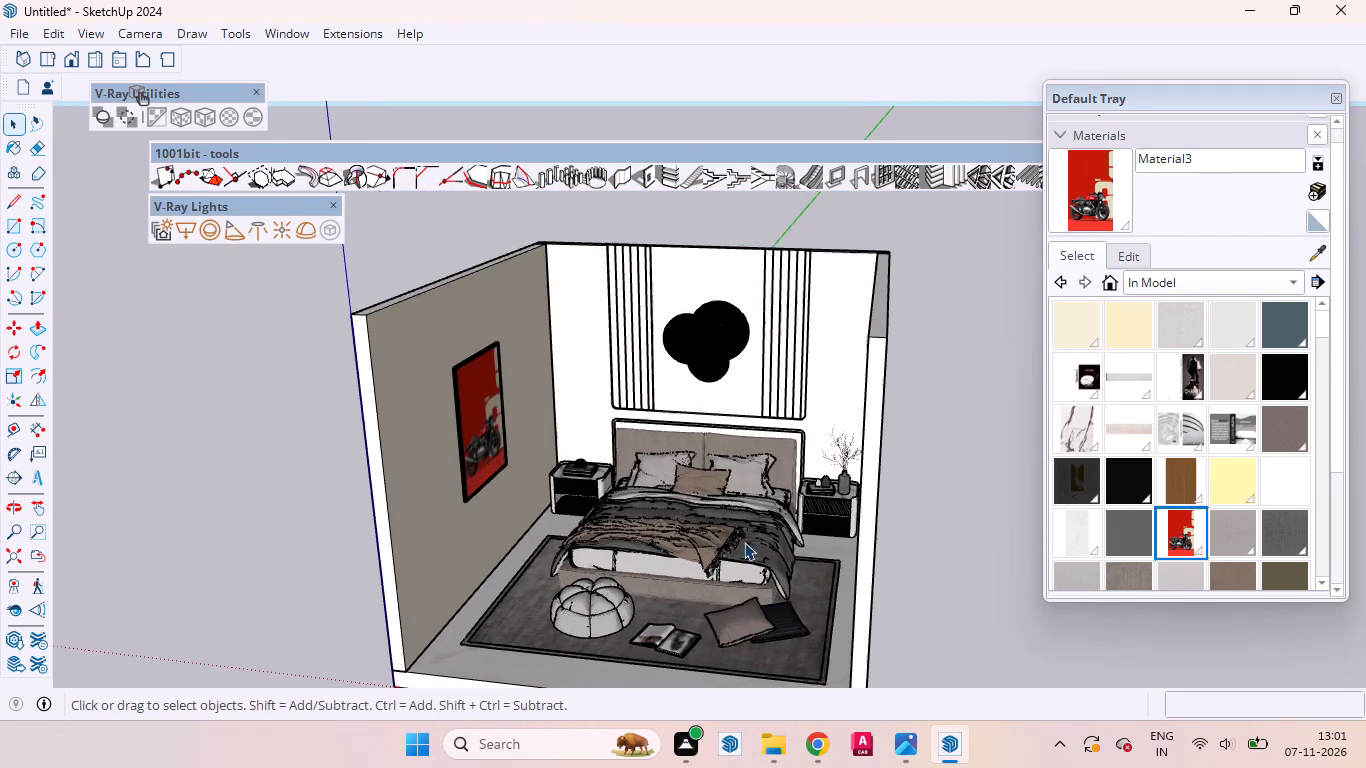
scroll(744, 542, "down", 5)
scroll(721, 513, "up", 8)
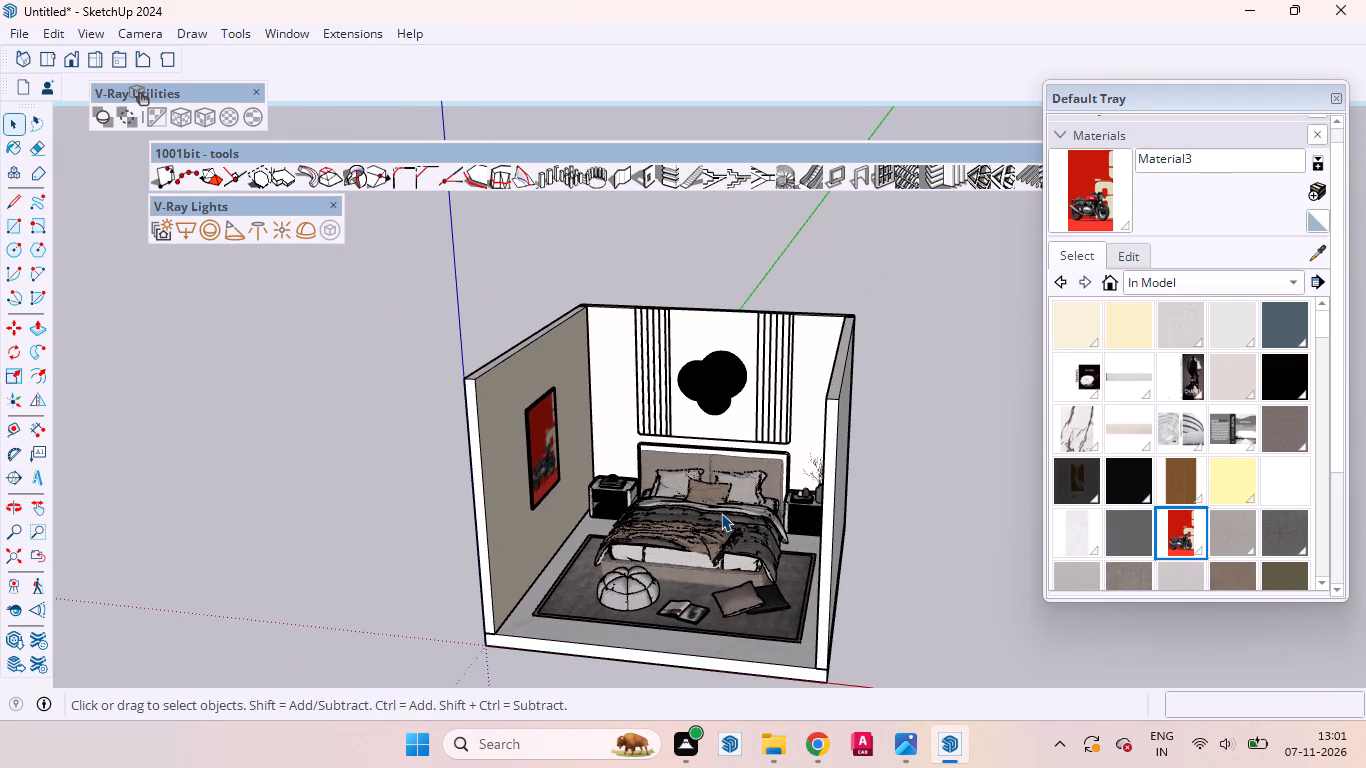
scroll(721, 513, "up", 3)
scroll(723, 512, "down", 2)
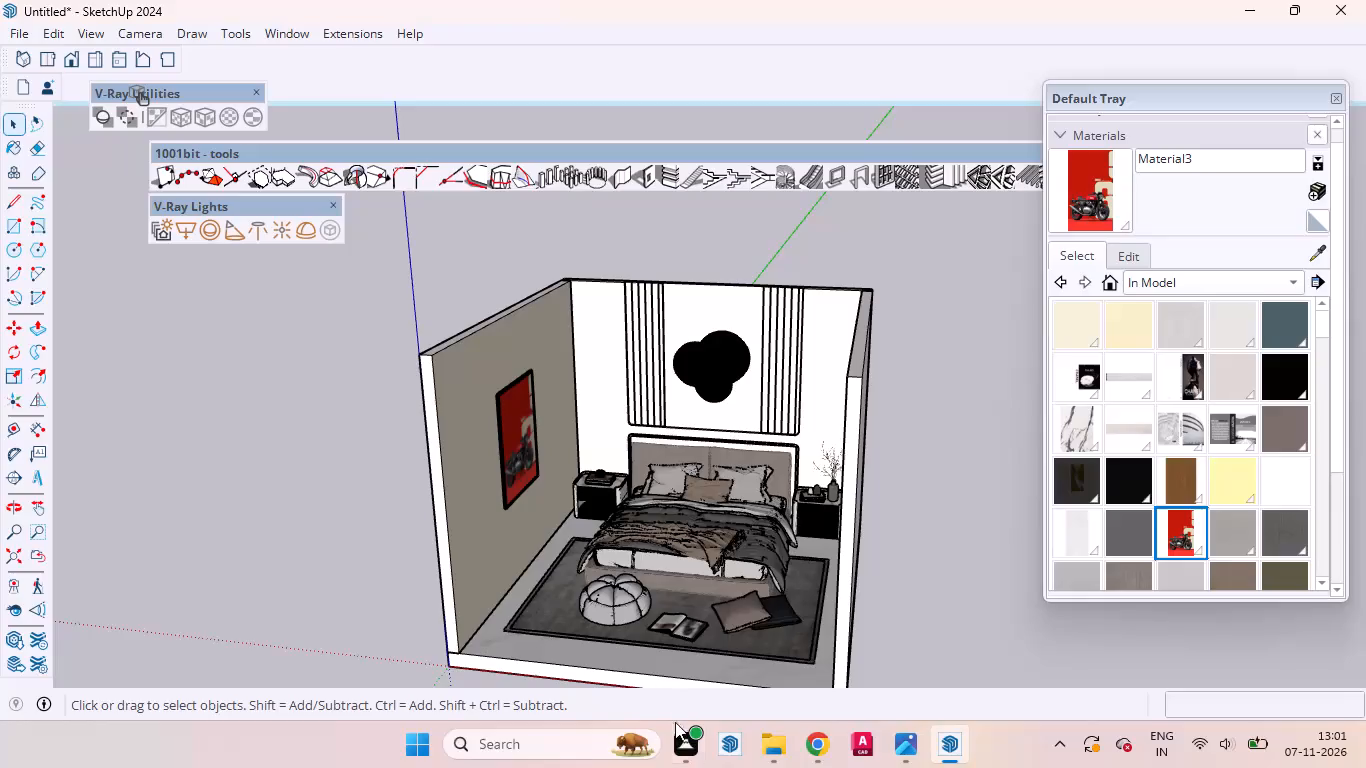
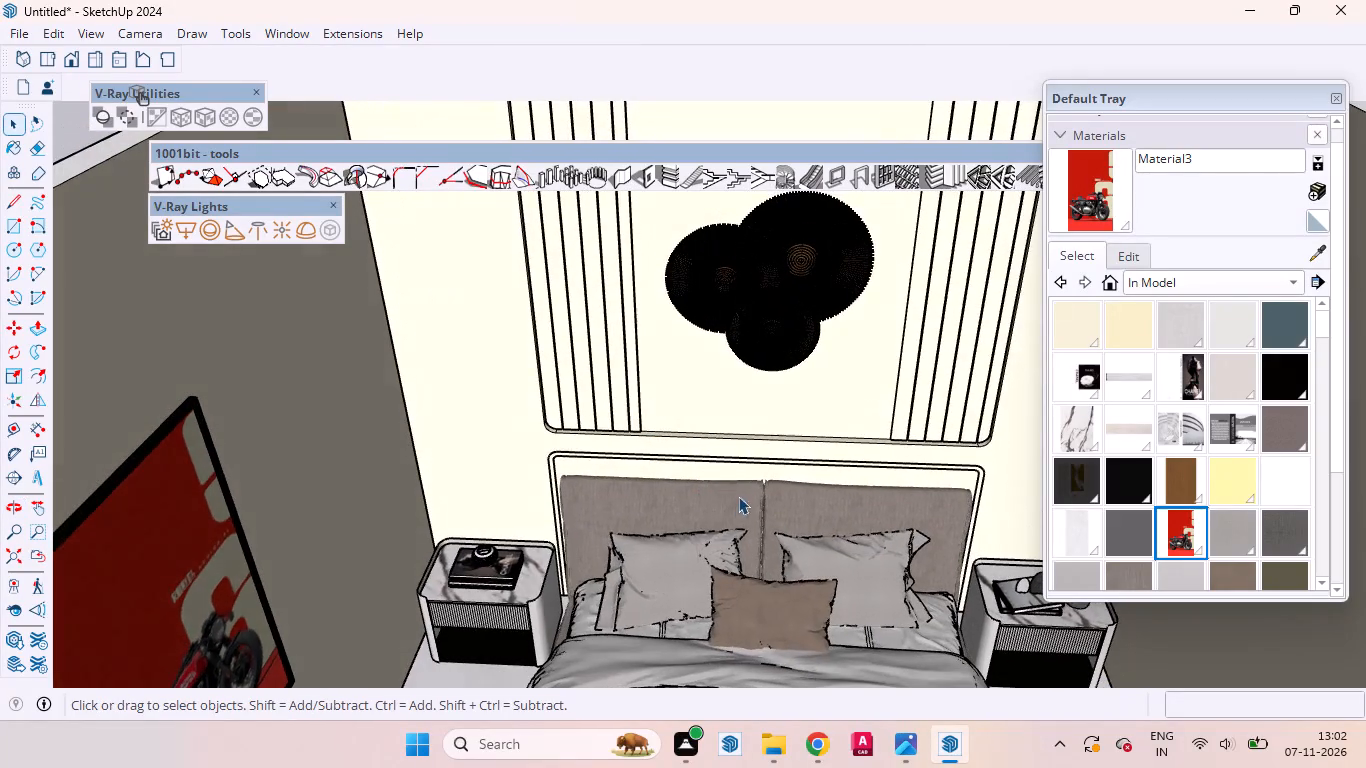
Examine the whole furnished bedroom from outside, viewing the open front, both side walls and the floor layout from several angles.
scroll(688, 410, "down", 12)
middle_click_drag(661, 391, 863, 433)
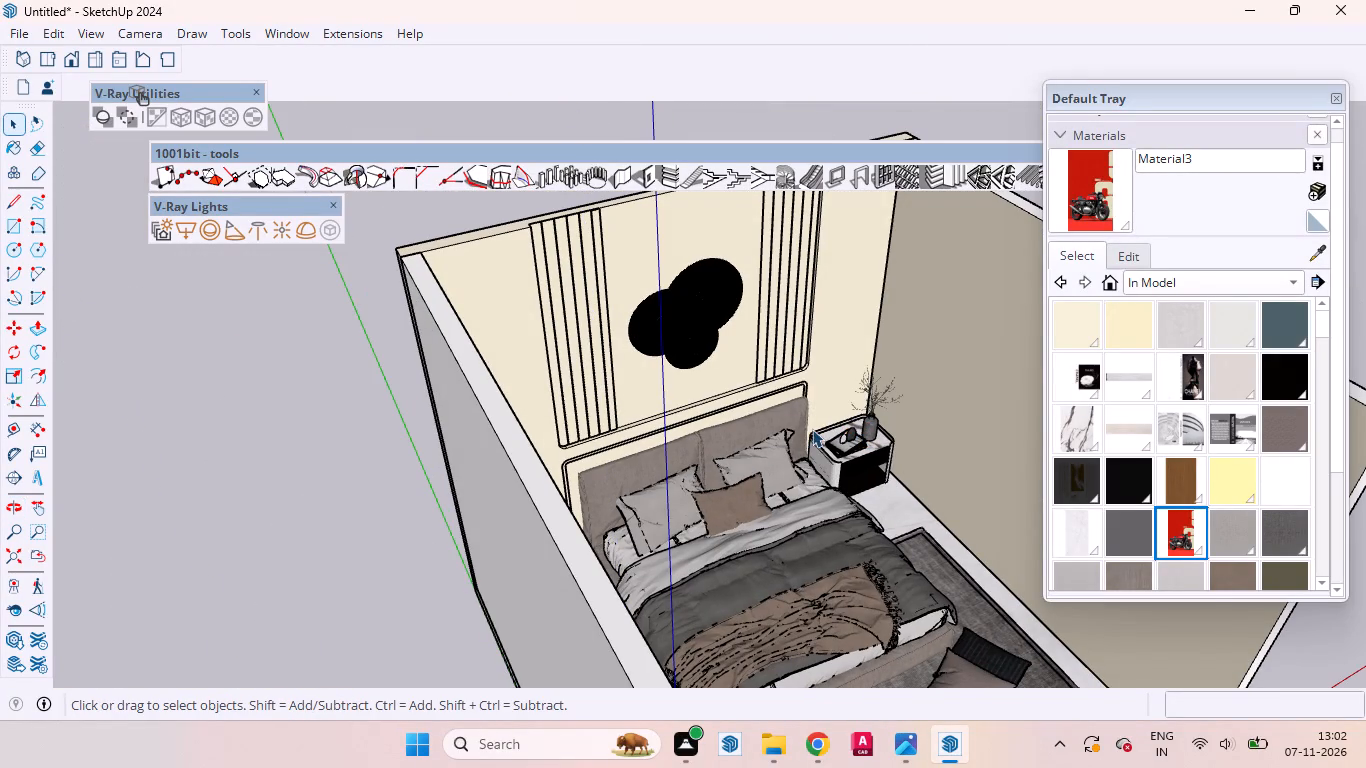
scroll(785, 429, "down", 2)
middle_click_drag(755, 457, 746, 532)
scroll(742, 515, "down", 6)
middle_click_drag(832, 450, 785, 418)
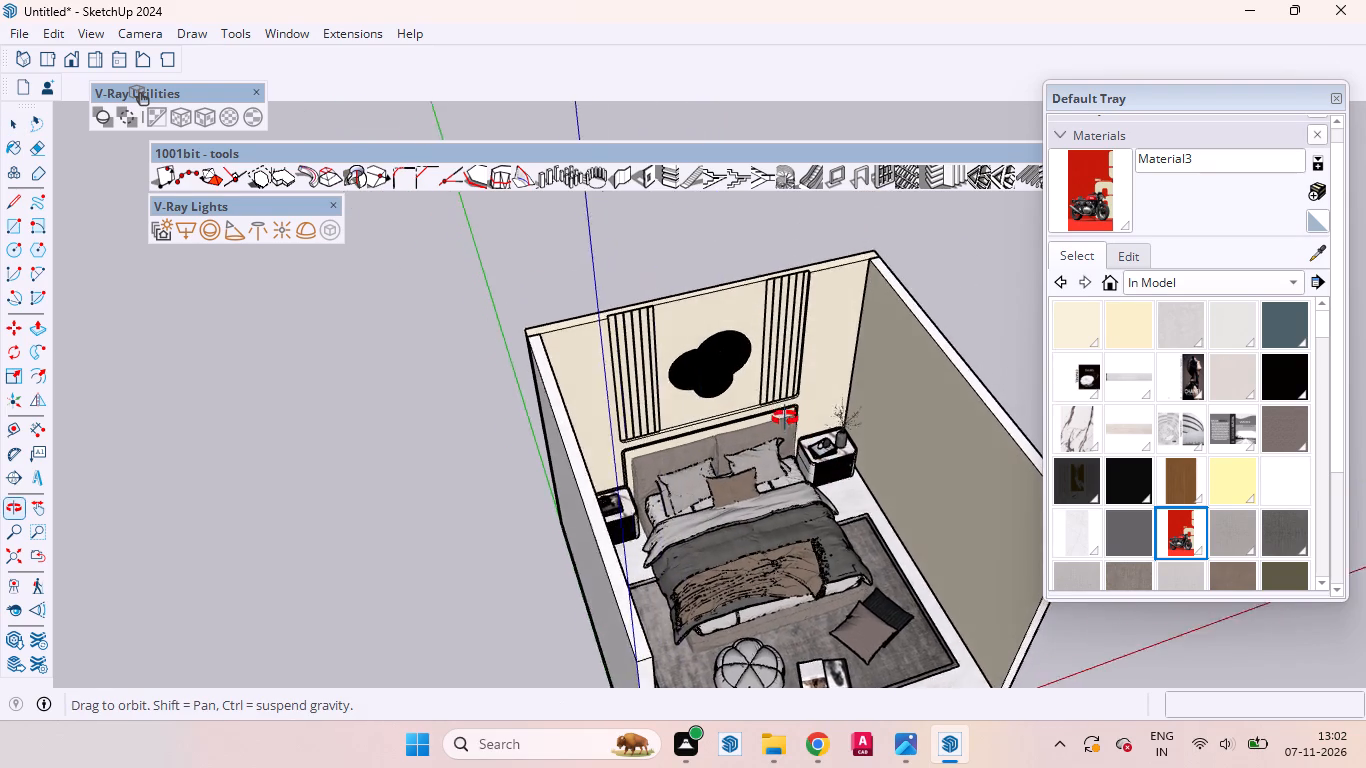
middle_click_drag(785, 418, 720, 261)
scroll(733, 263, "down", 4)
middle_click_drag(786, 357, 787, 363)
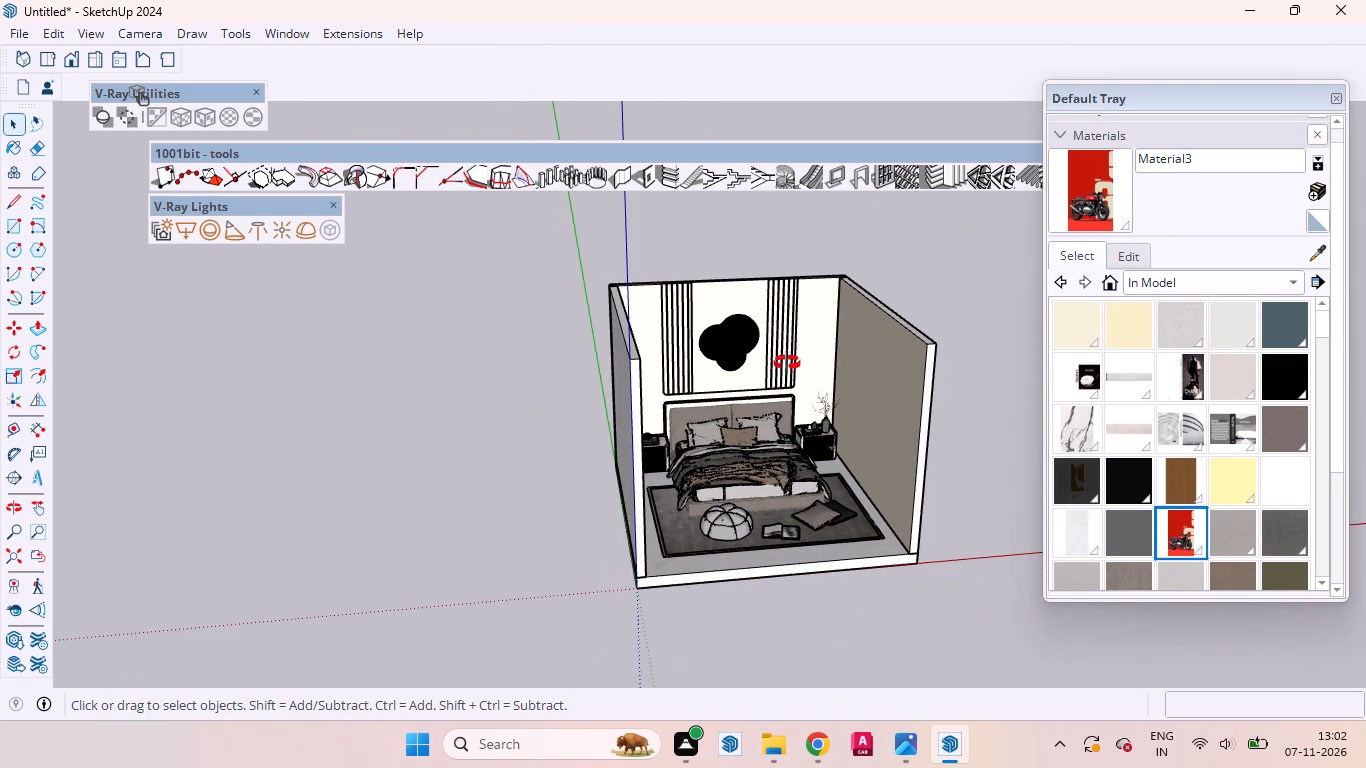
middle_click_drag(787, 363, 818, 343)
scroll(819, 341, "down", 1)
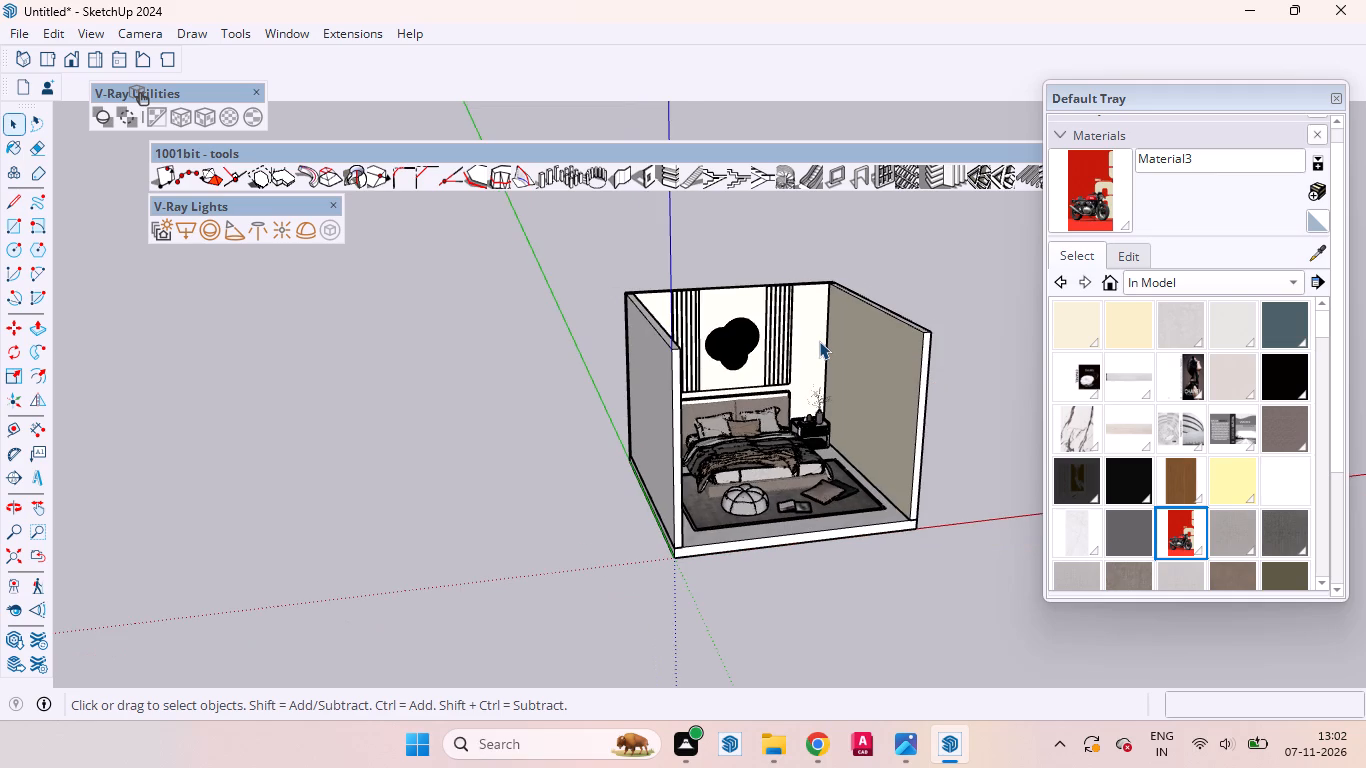
scroll(819, 341, "down", 1)
scroll(819, 341, "up", 2)
scroll(819, 340, "down", 2)
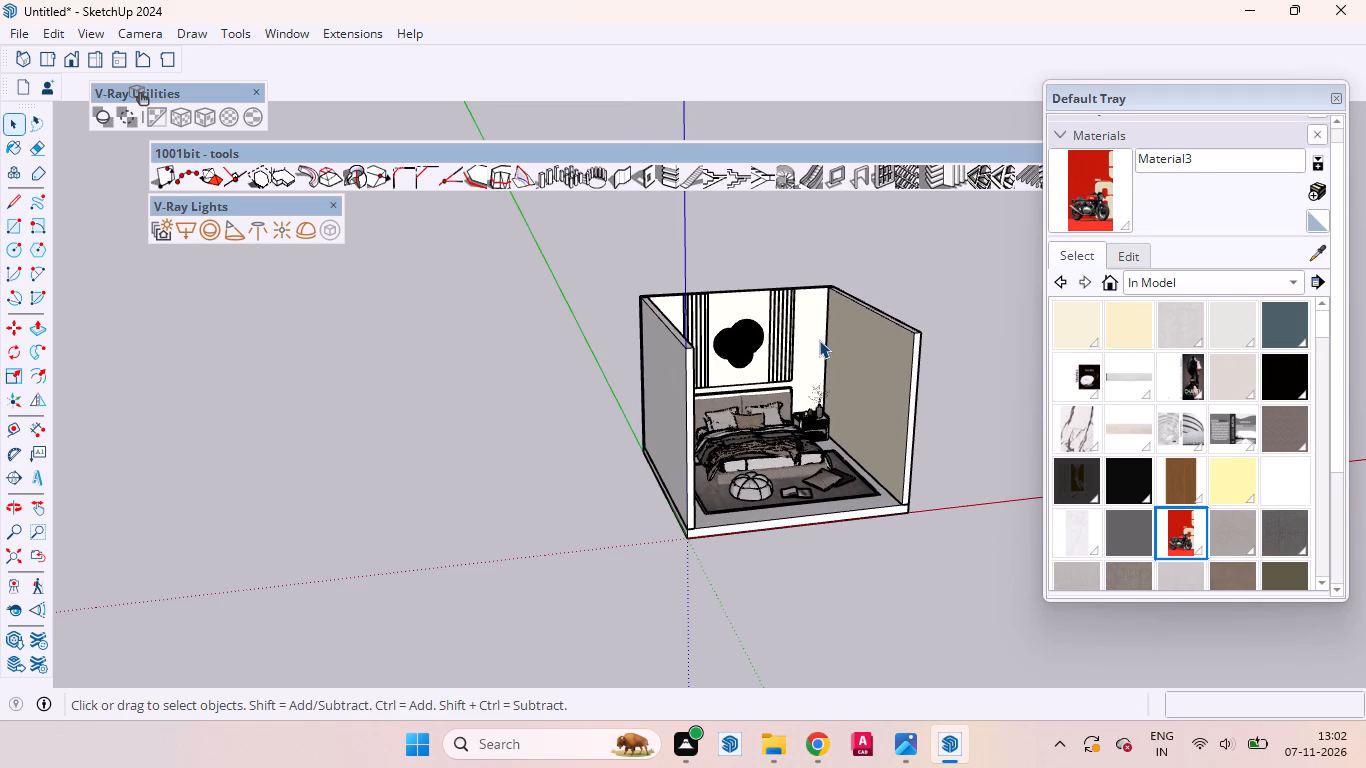
scroll(819, 340, "up", 1)
scroll(819, 340, "down", 1)
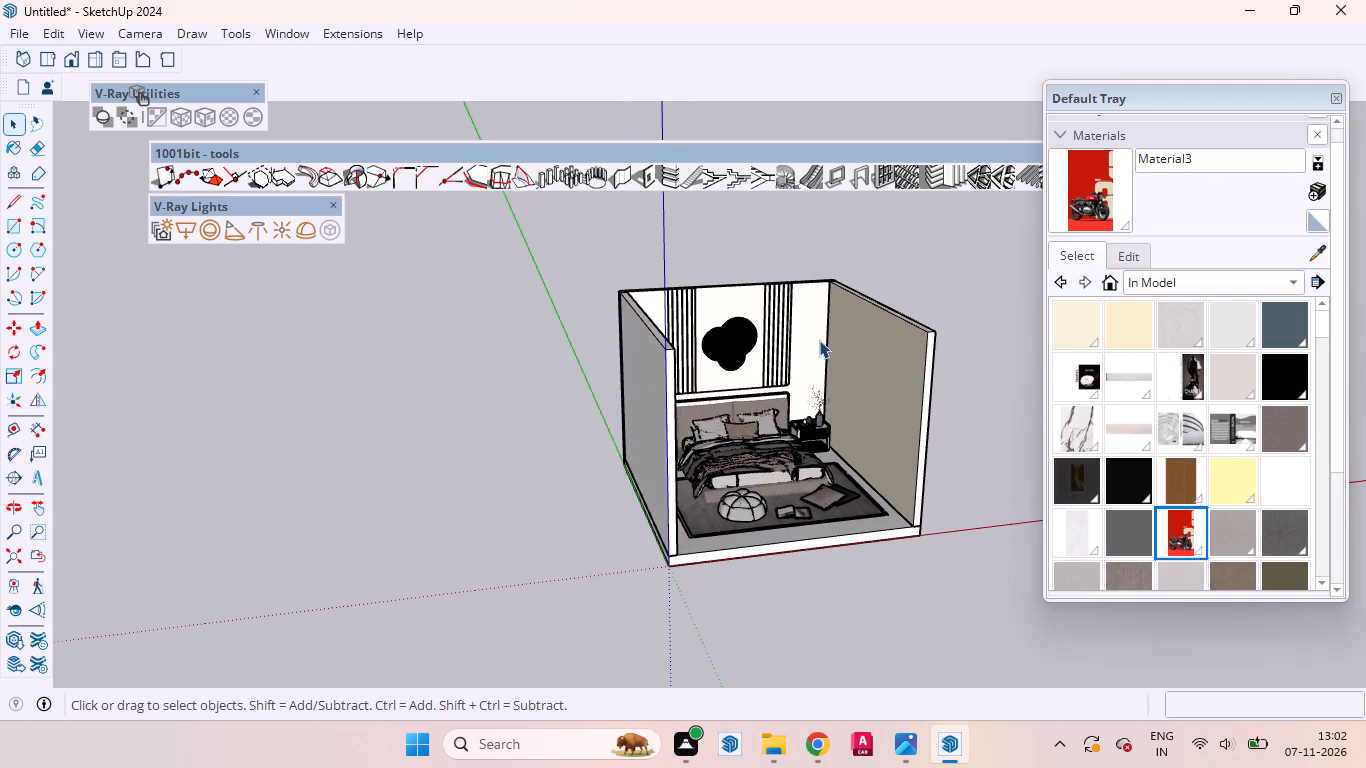
scroll(819, 340, "down", 1)
middle_click_drag(819, 340, 865, 336)
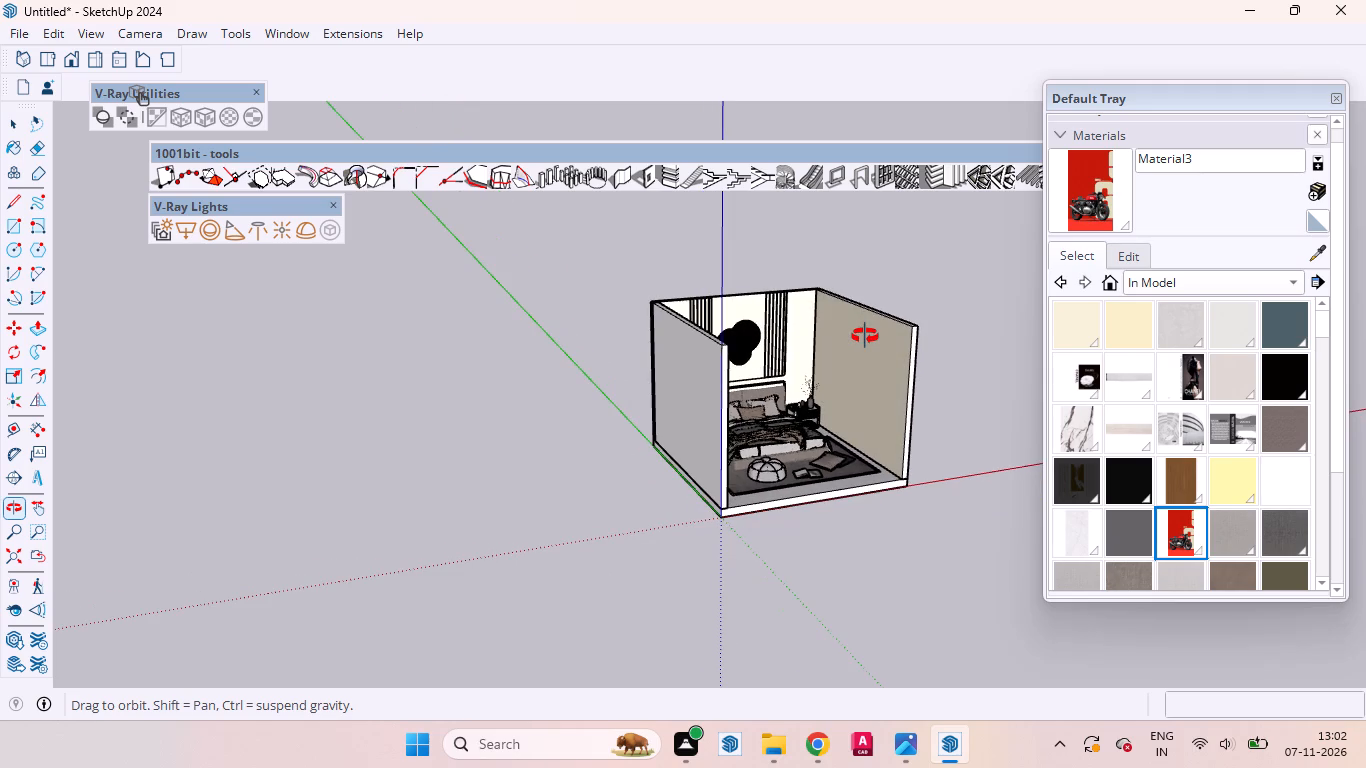
middle_click_drag(865, 336, 728, 276)
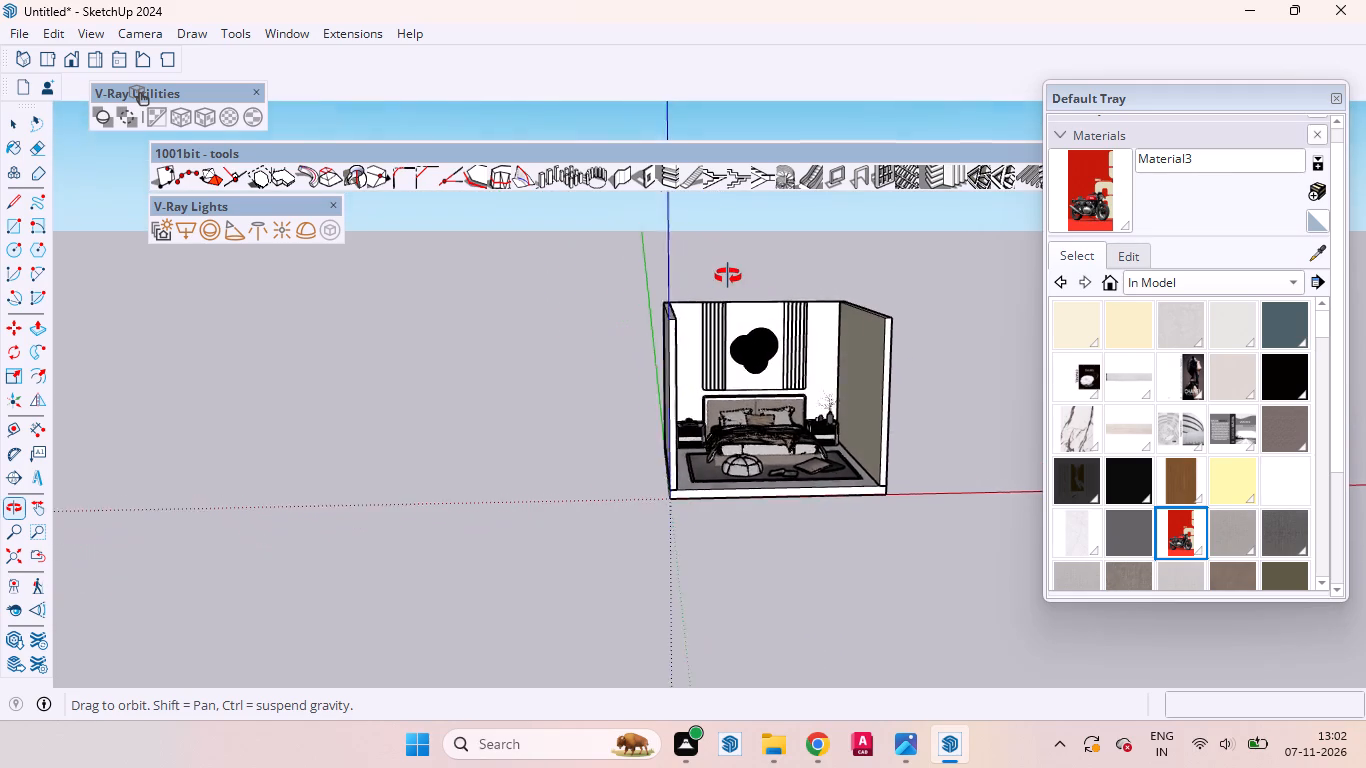
middle_click_drag(728, 276, 758, 333)
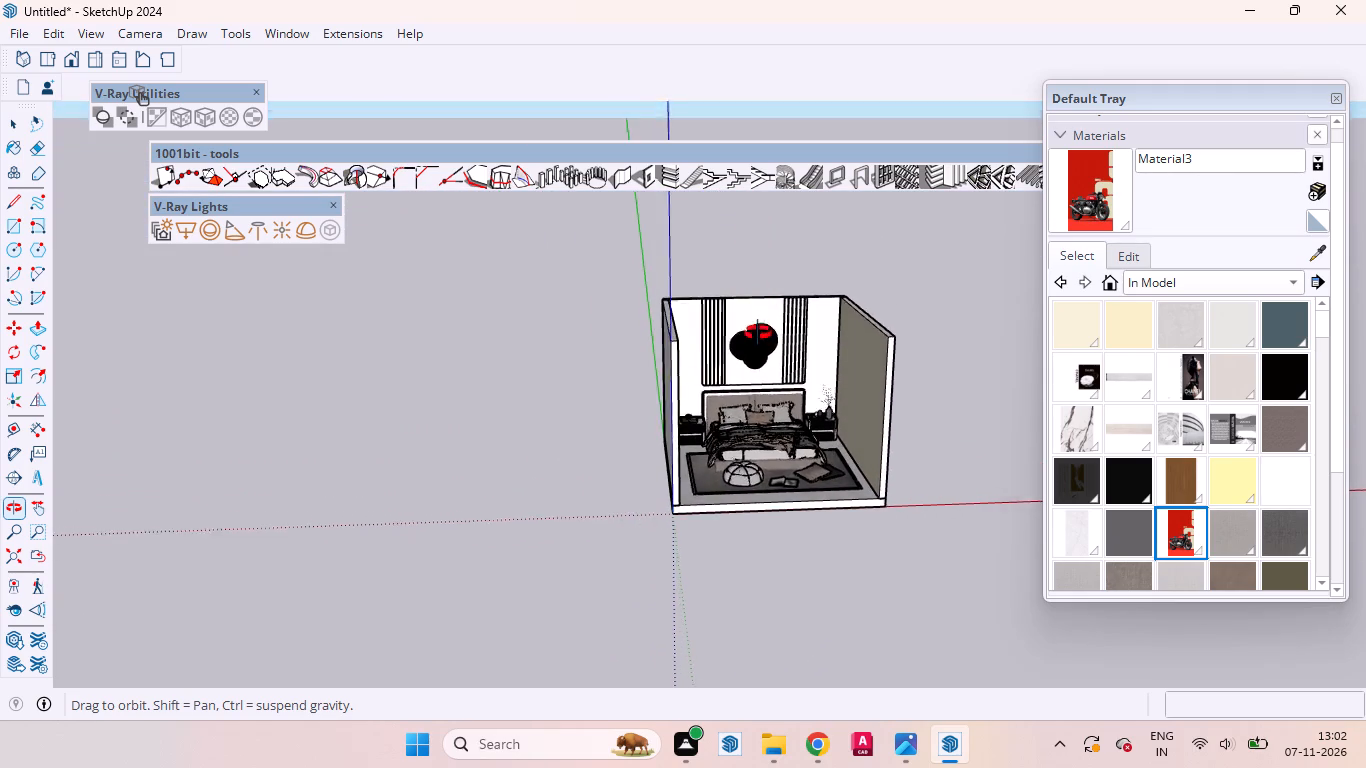
middle_click_drag(758, 333, 768, 359)
Examine the room interior up close, checking the framed motorcycle poster, the headboard wall decor, the bed and the nightstands.
scroll(786, 300, "up", 1)
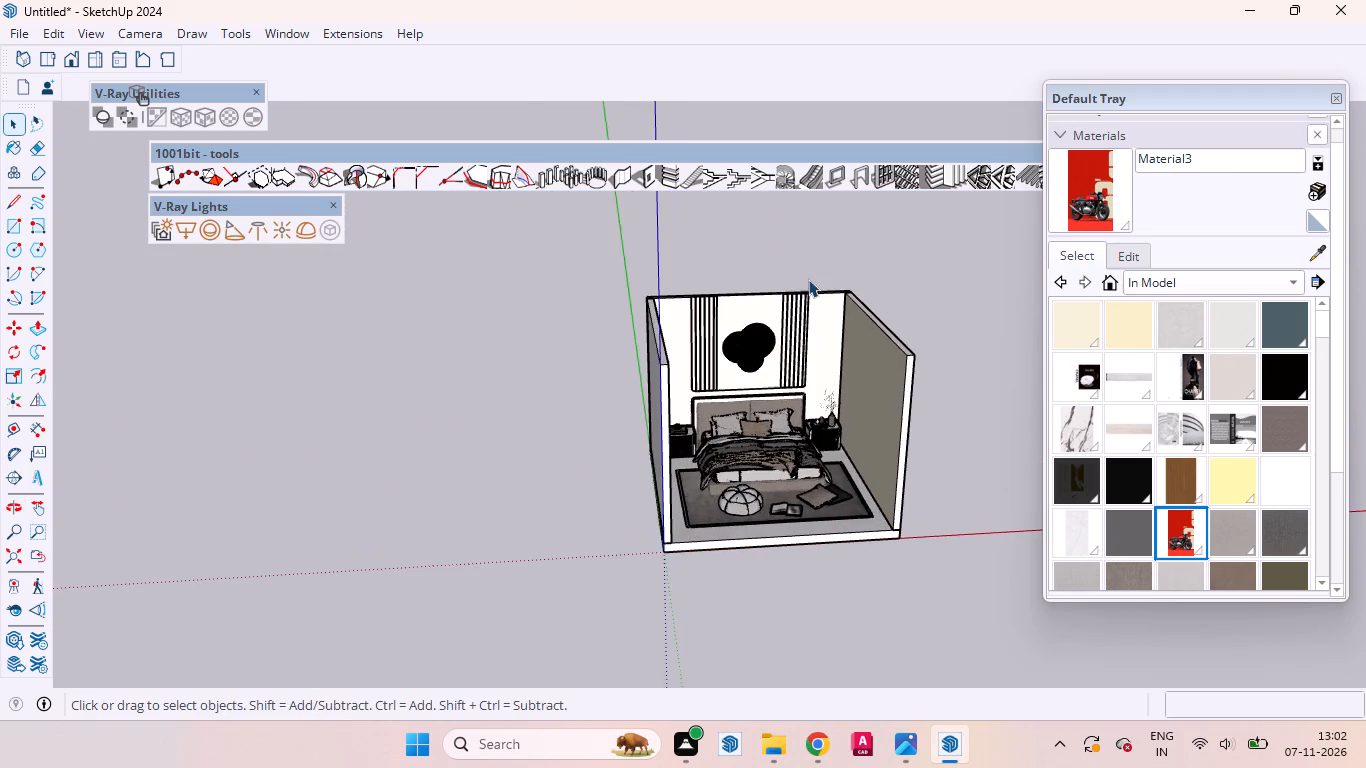
scroll(808, 279, "up", 10)
middle_click_drag(839, 406, 697, 320)
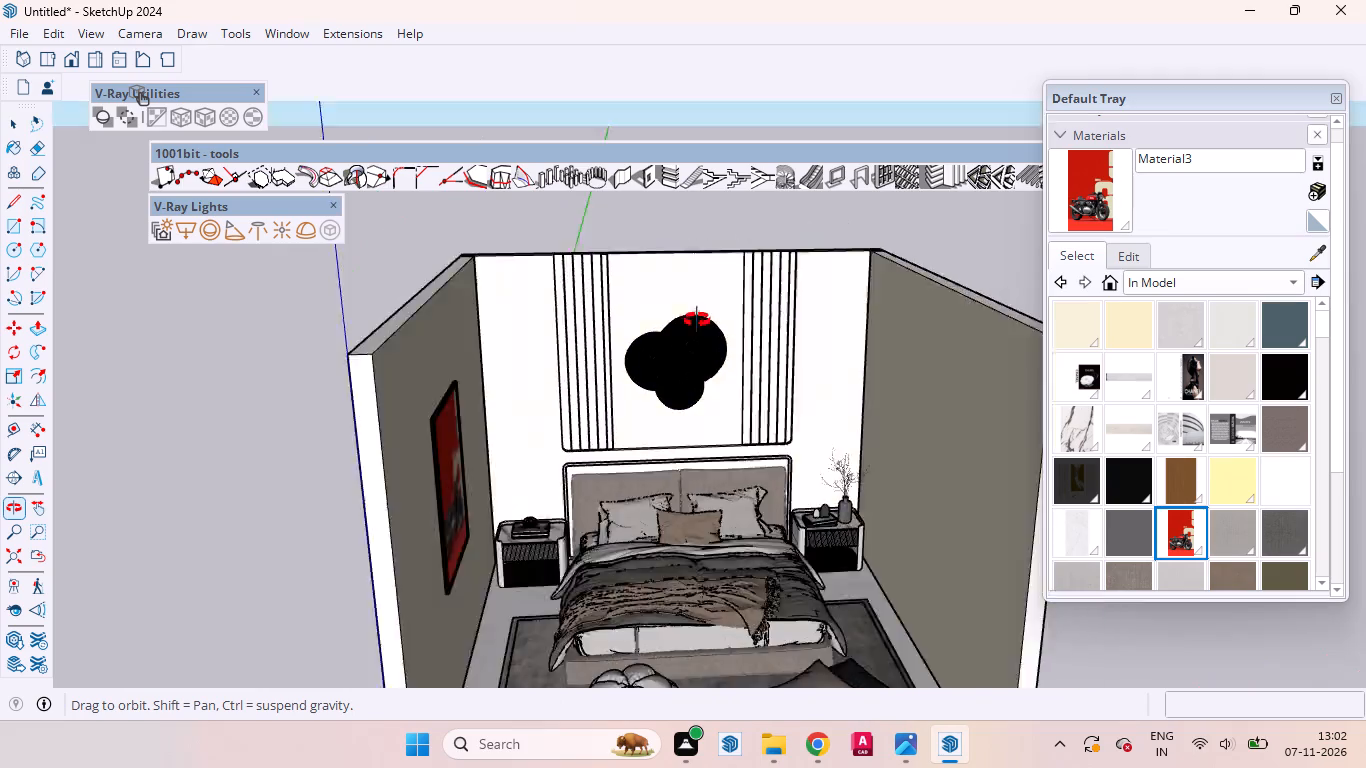
middle_click_drag(697, 320, 664, 326)
scroll(668, 320, "up", 5)
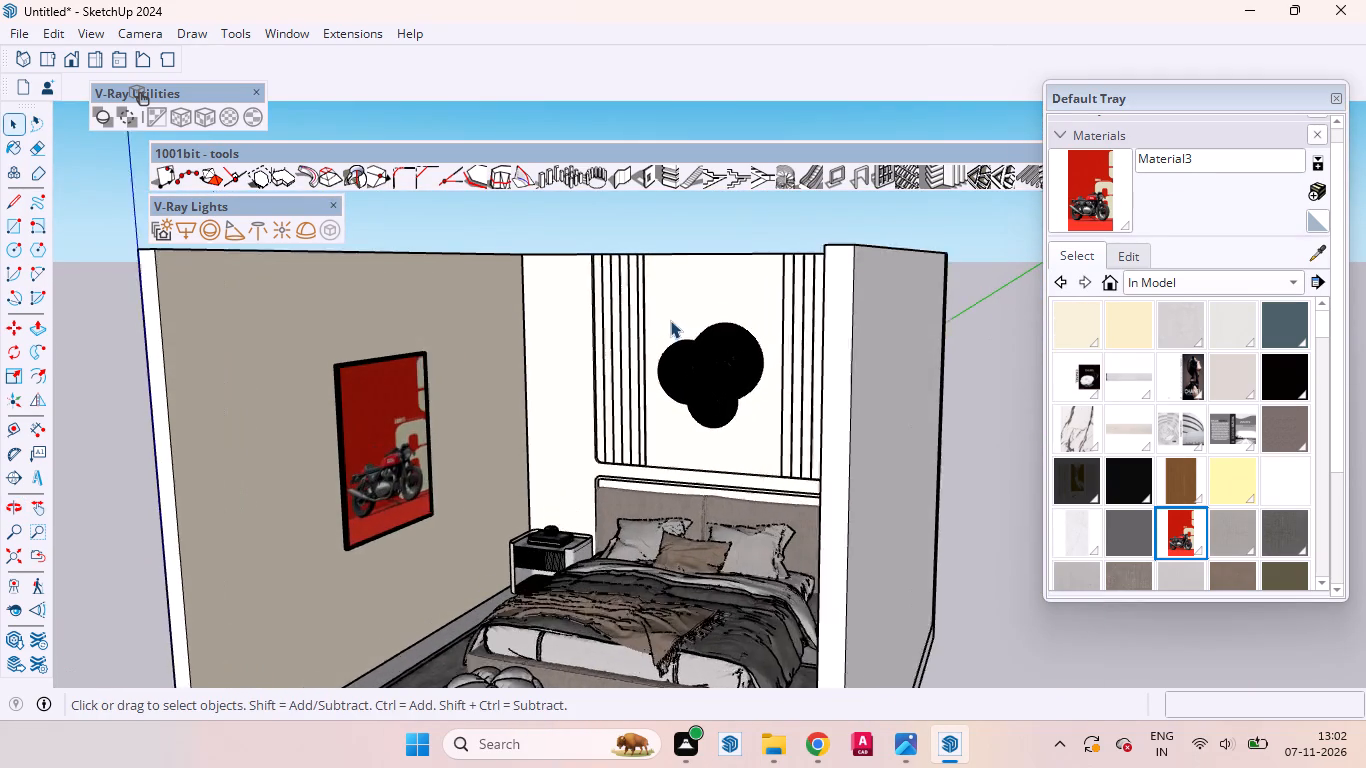
scroll(715, 336, "down", 2)
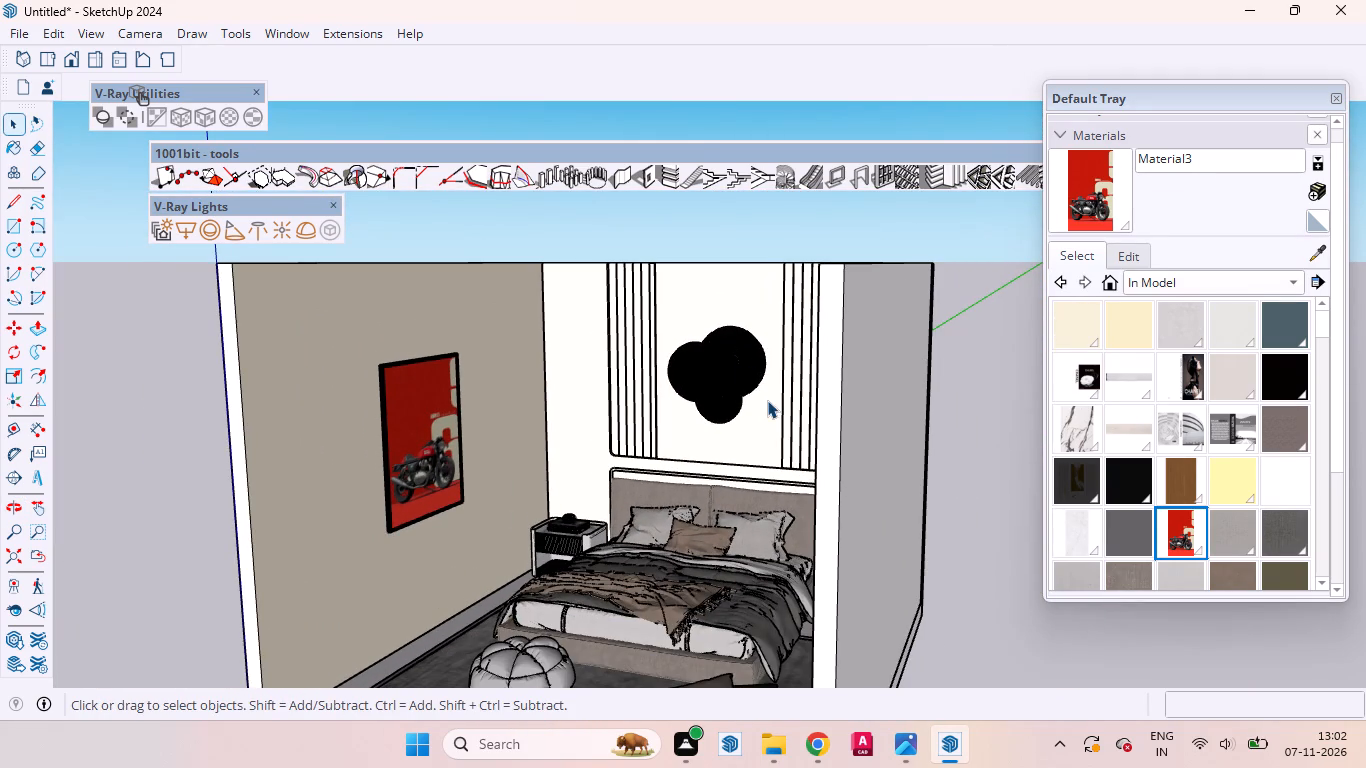
scroll(638, 456, "up", 6)
scroll(638, 447, "down", 2)
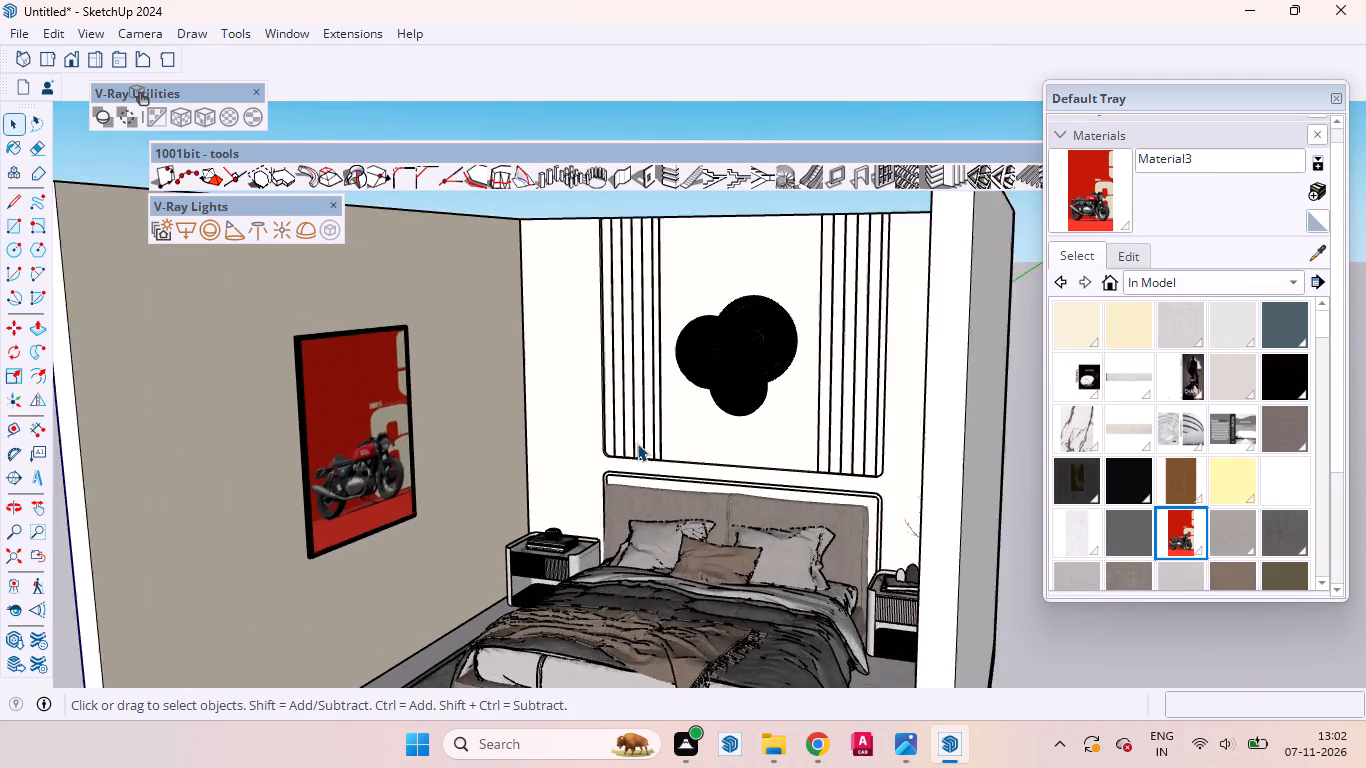
scroll(635, 443, "up", 14)
middle_click_drag(613, 519, 728, 507)
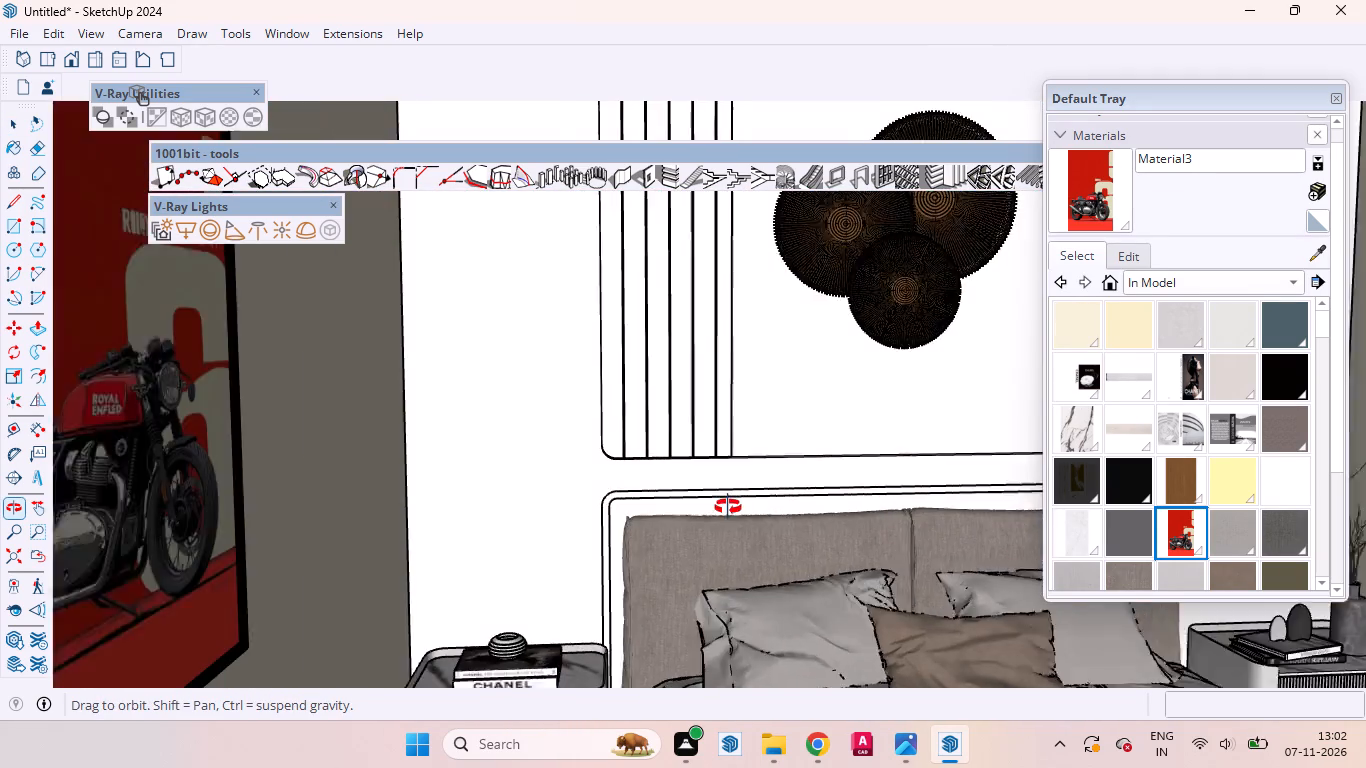
middle_click_drag(728, 507, 720, 506)
scroll(720, 506, "up", 1)
scroll(492, 354, "down", 15)
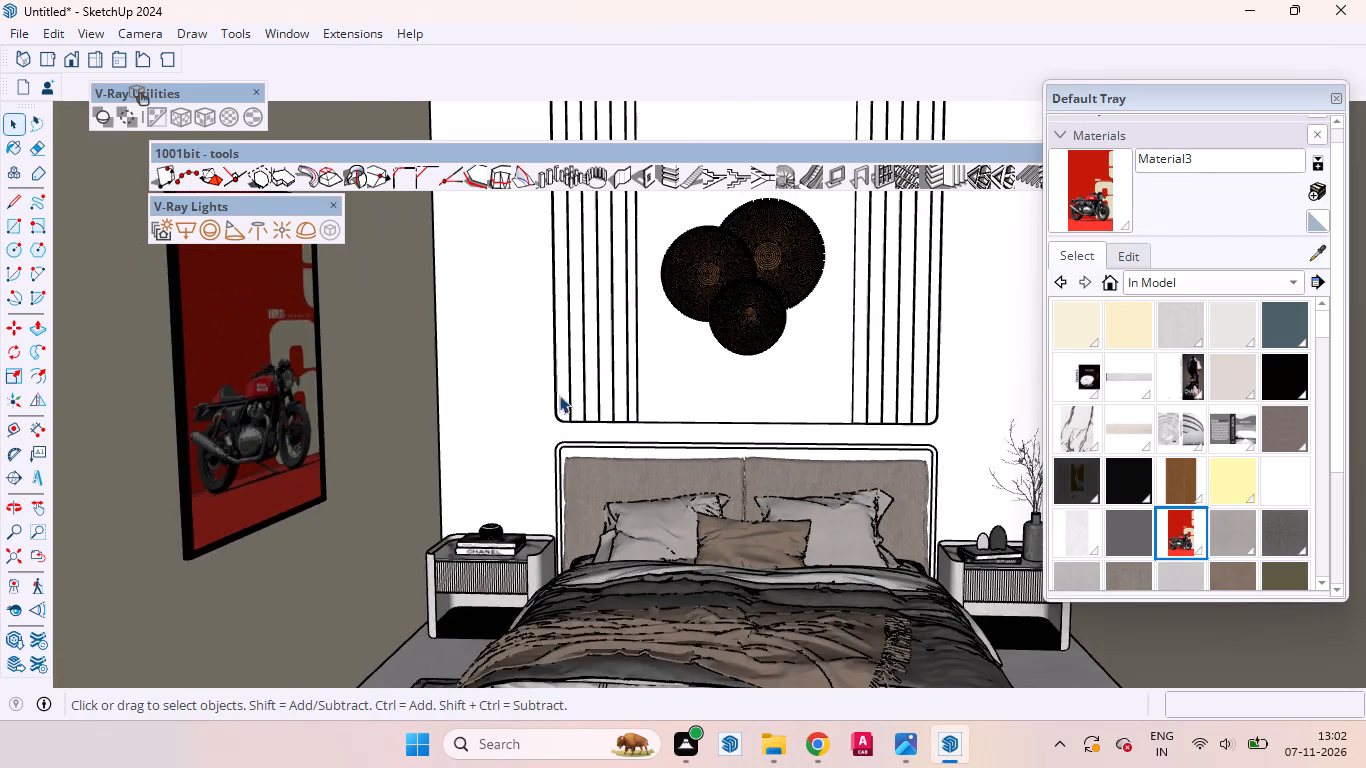
scroll(559, 395, "down", 4)
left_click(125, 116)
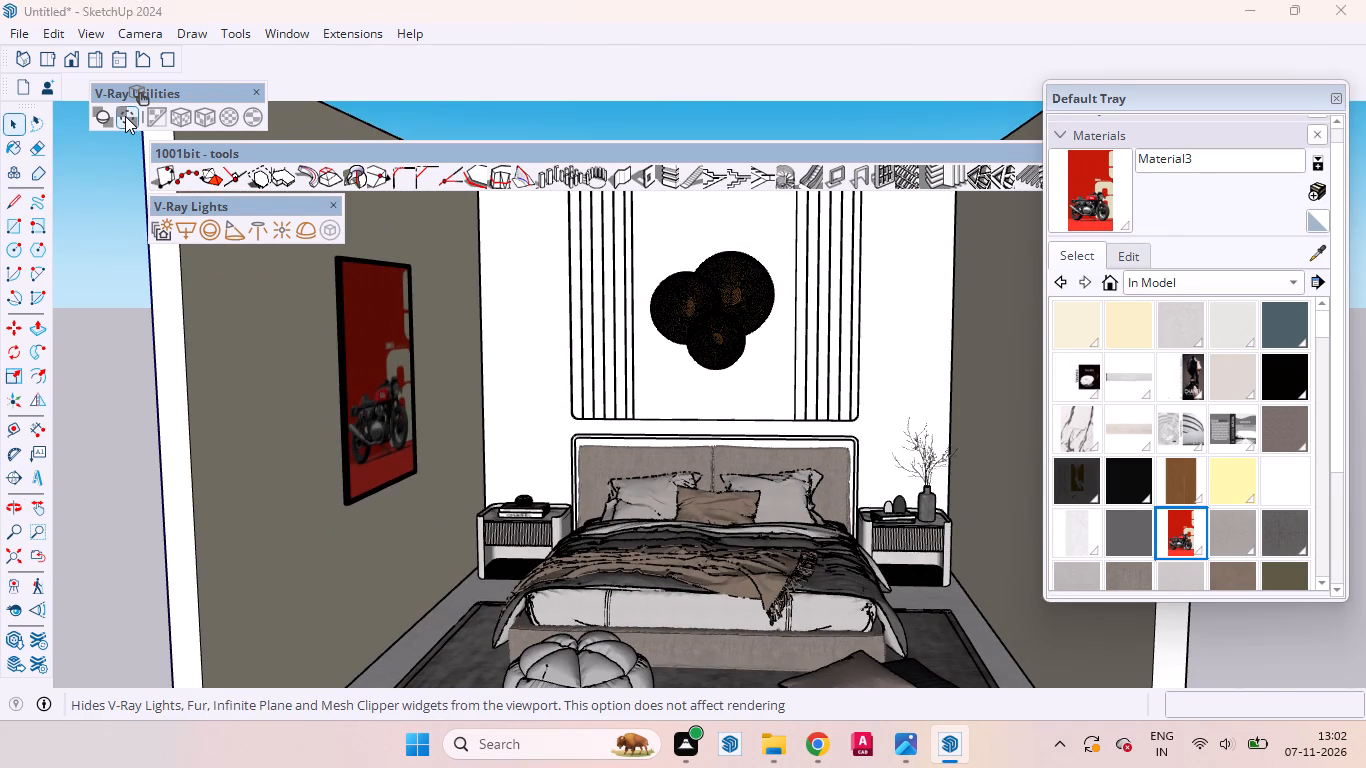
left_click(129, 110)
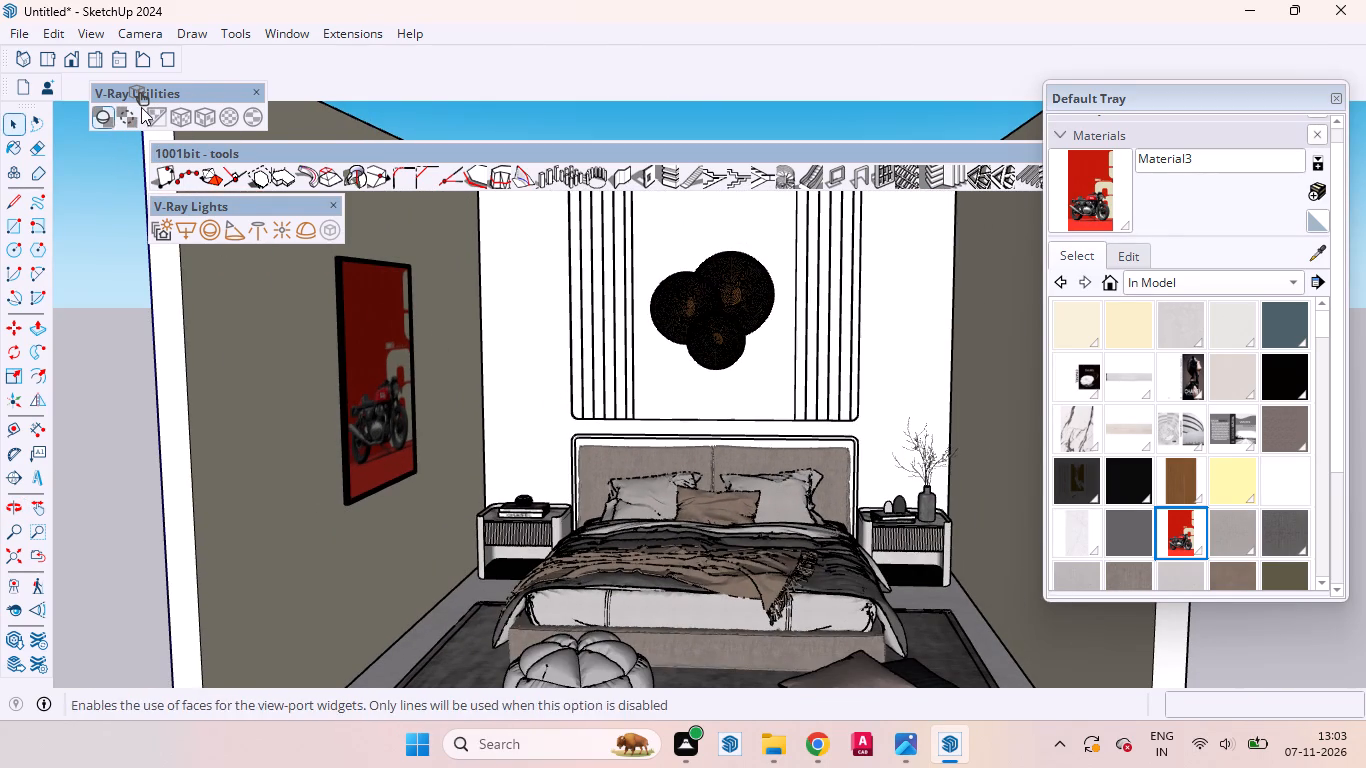
Bring up the V-Ray for SketchUp tools and switch off the SunLight in the Asset Editor's lights list.
right_click(543, 37)
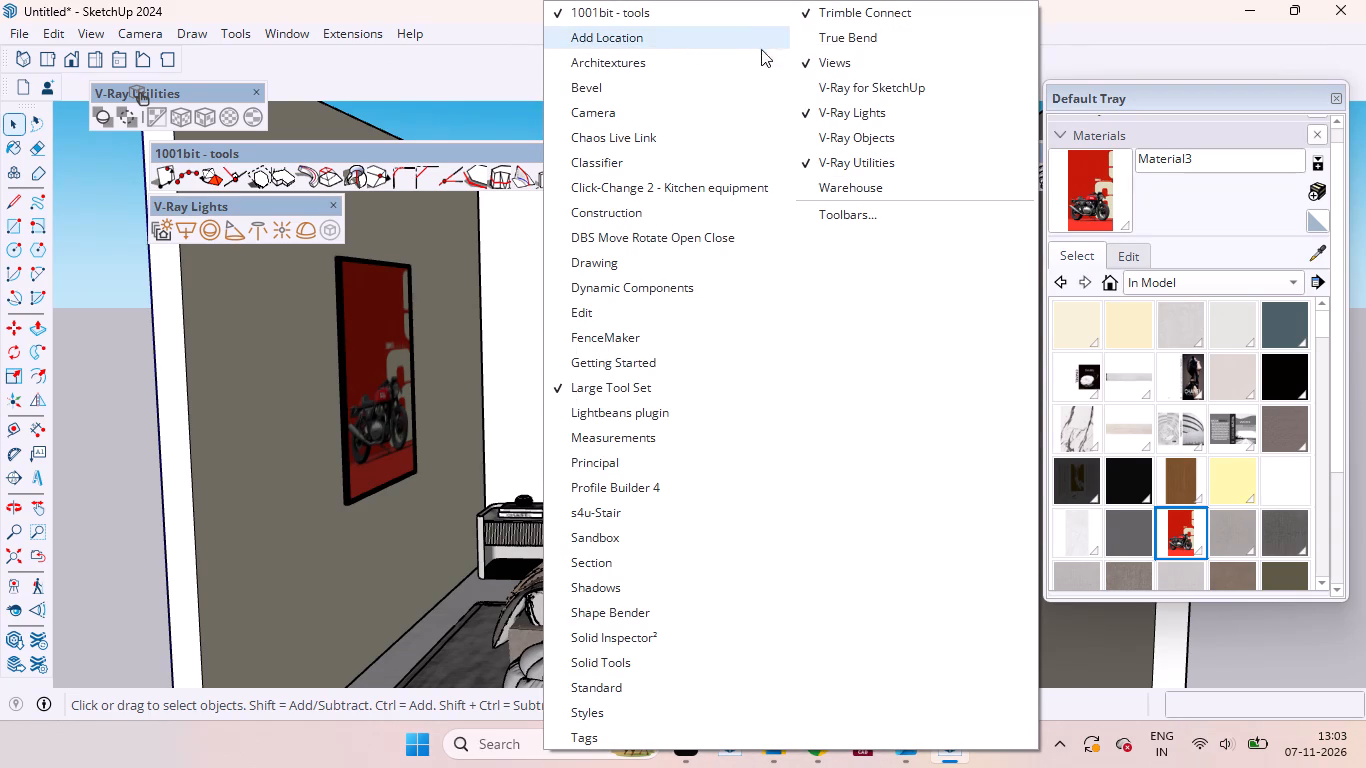
left_click(841, 93)
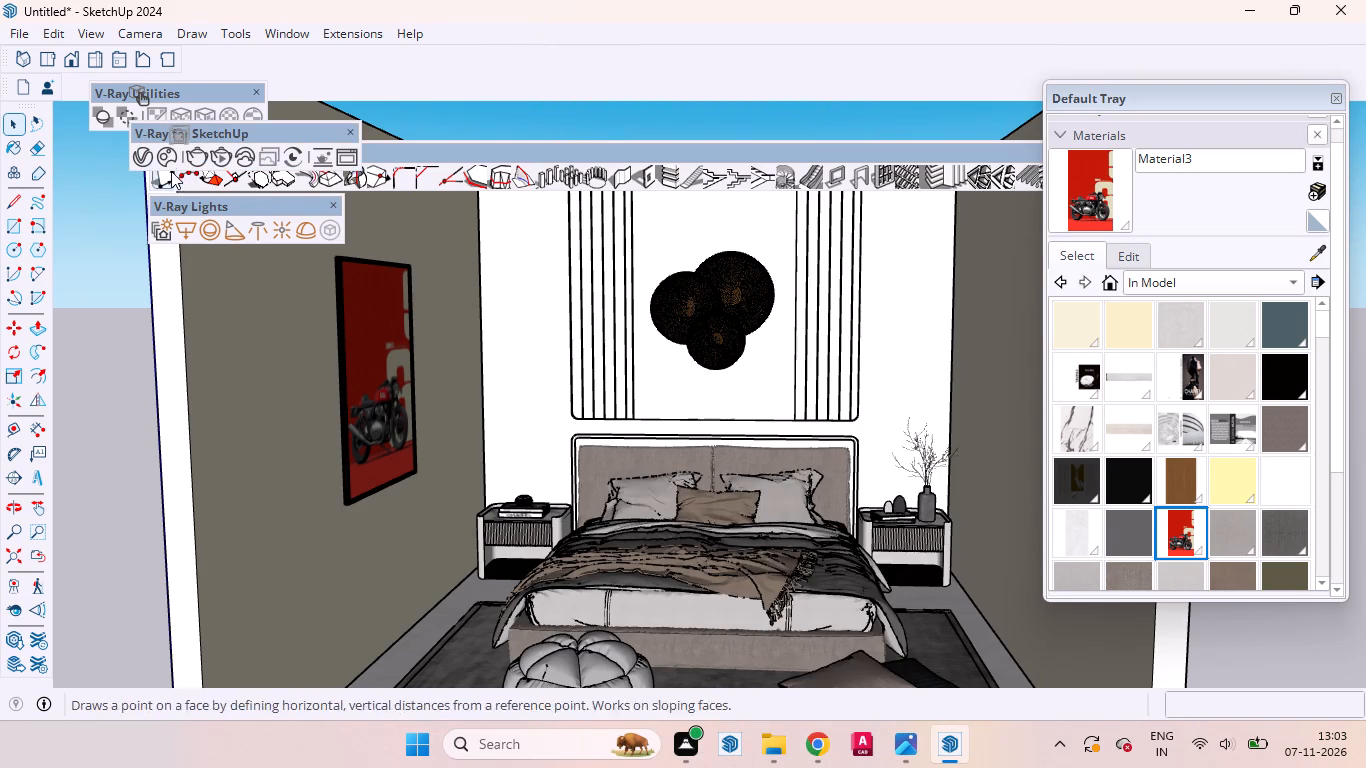
left_click(146, 159)
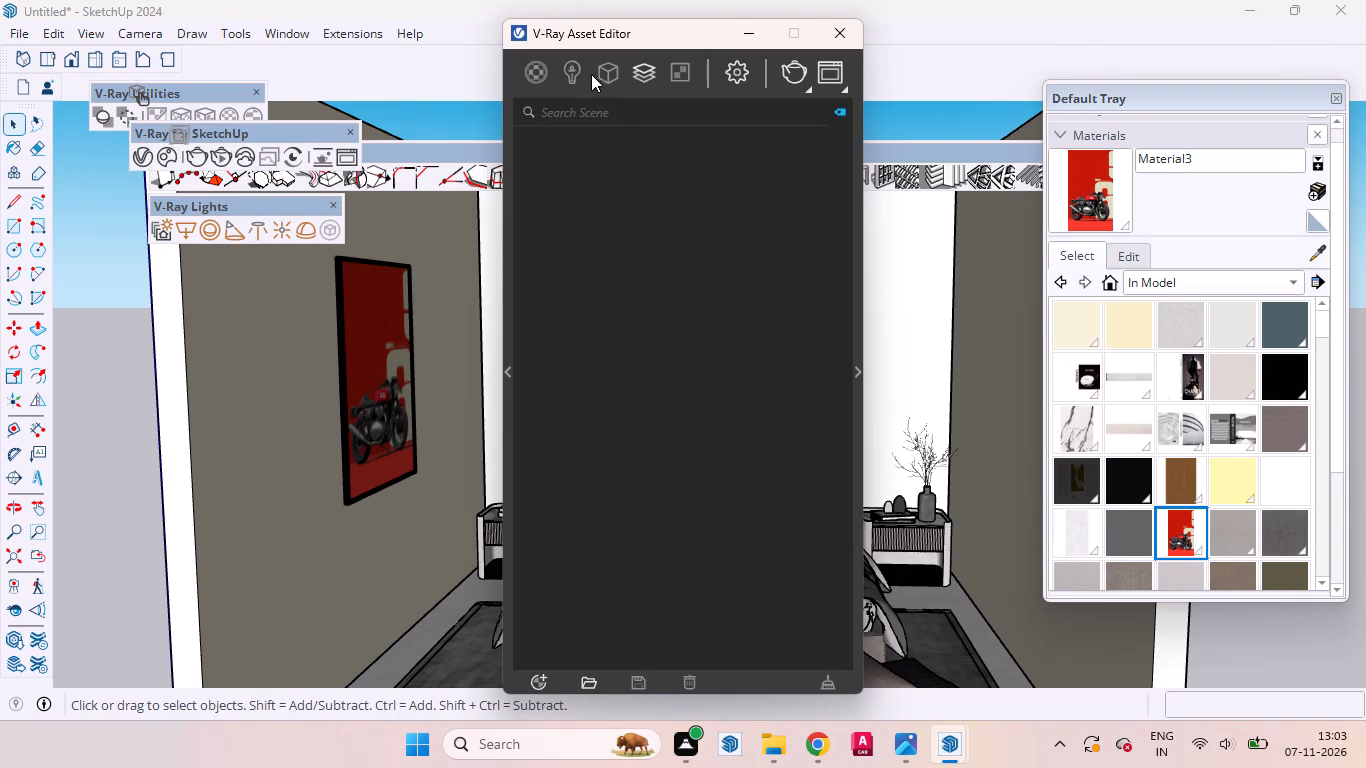
left_click(574, 71)
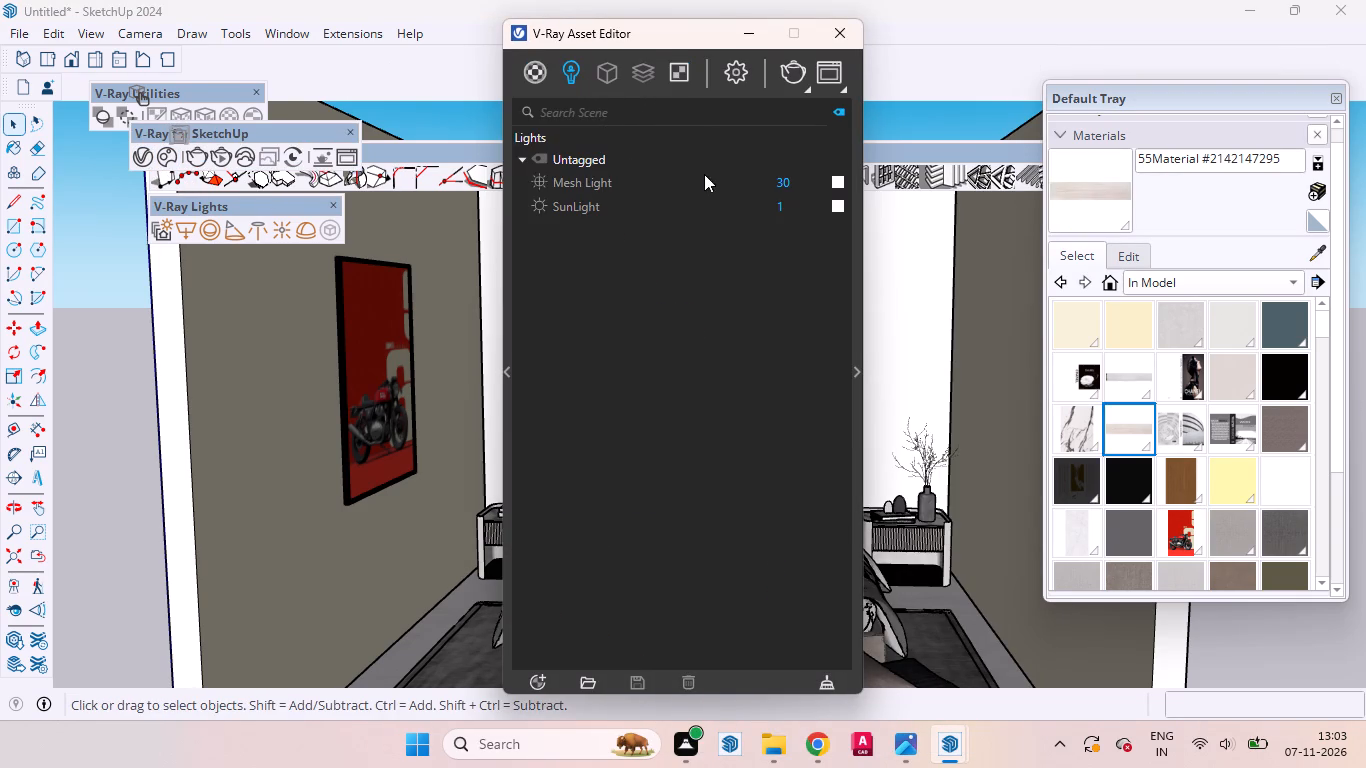
left_click_drag(660, 39, 482, 140)
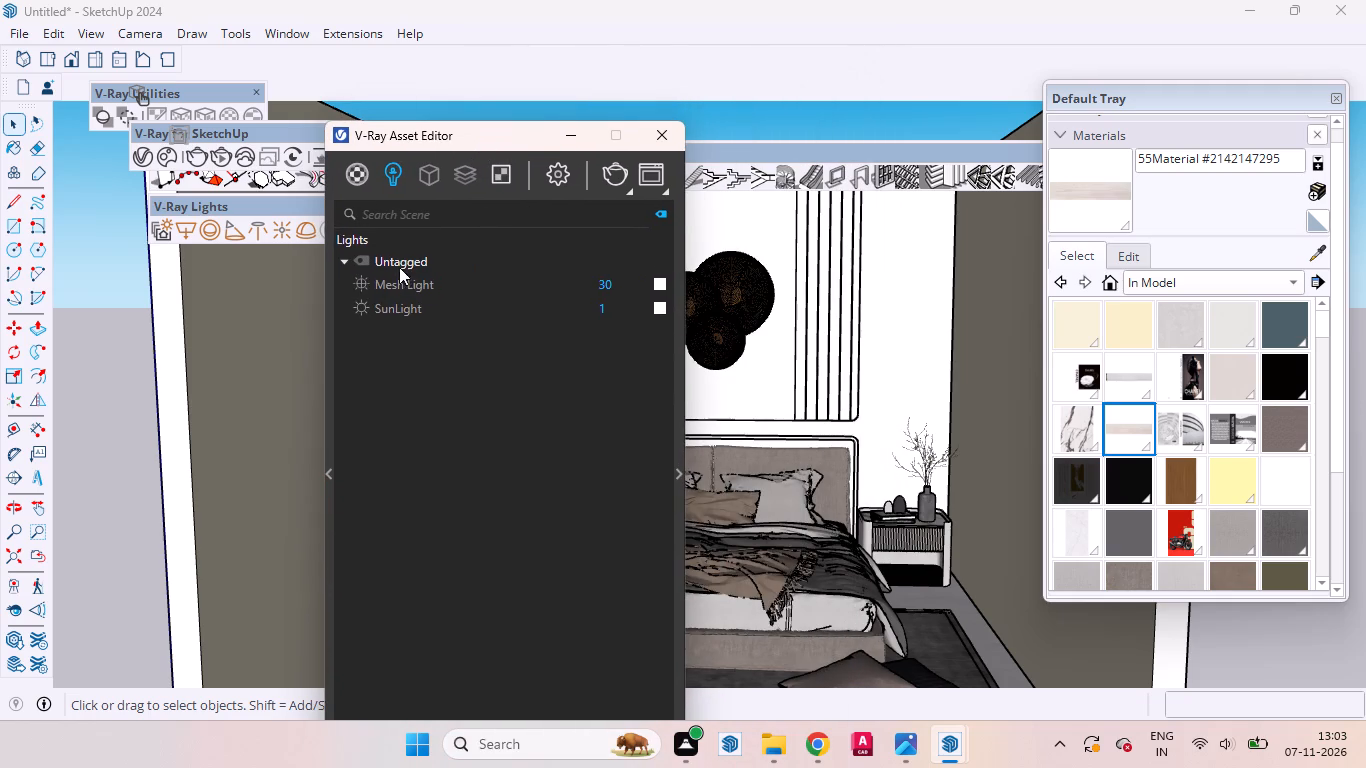
left_click(353, 303)
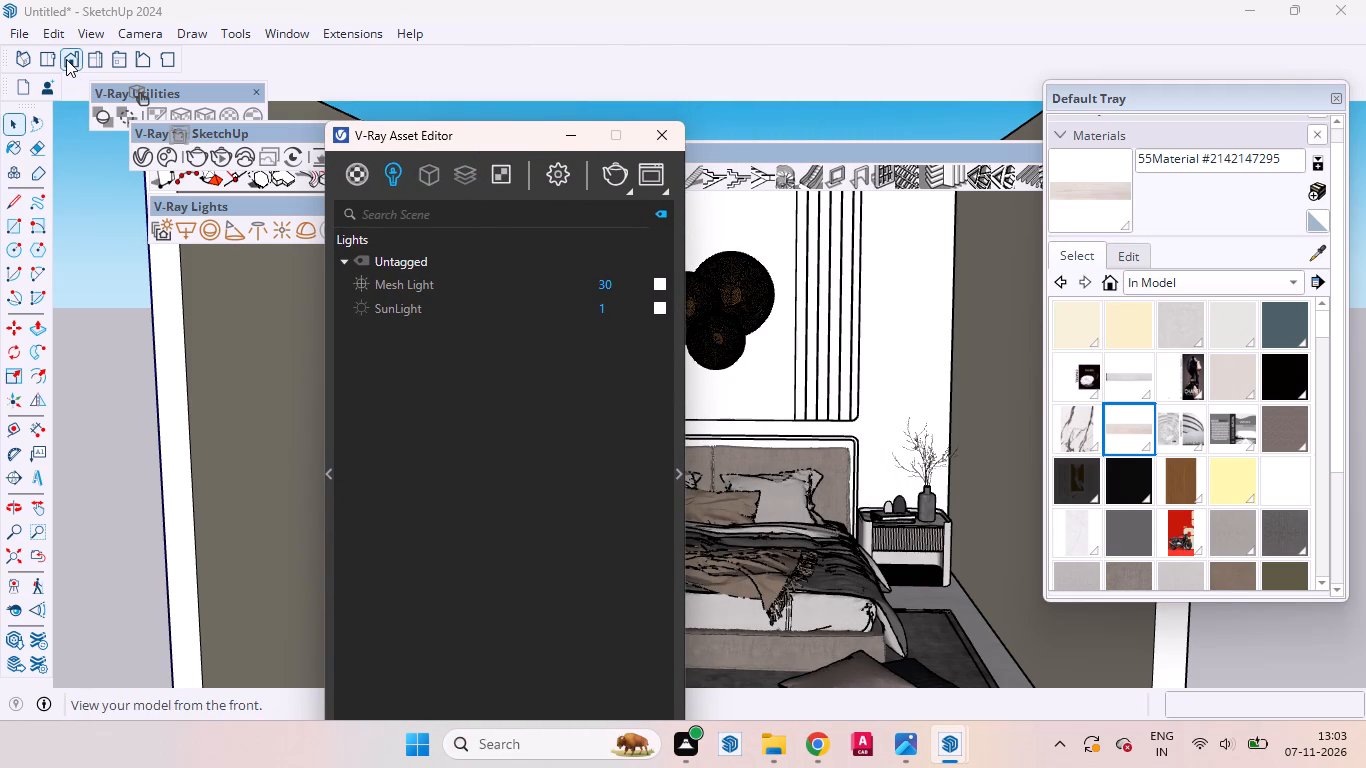
Set the bedroom to the front view and add it as a scene.
left_click(66, 59)
left_click_drag(504, 133, 78, 163)
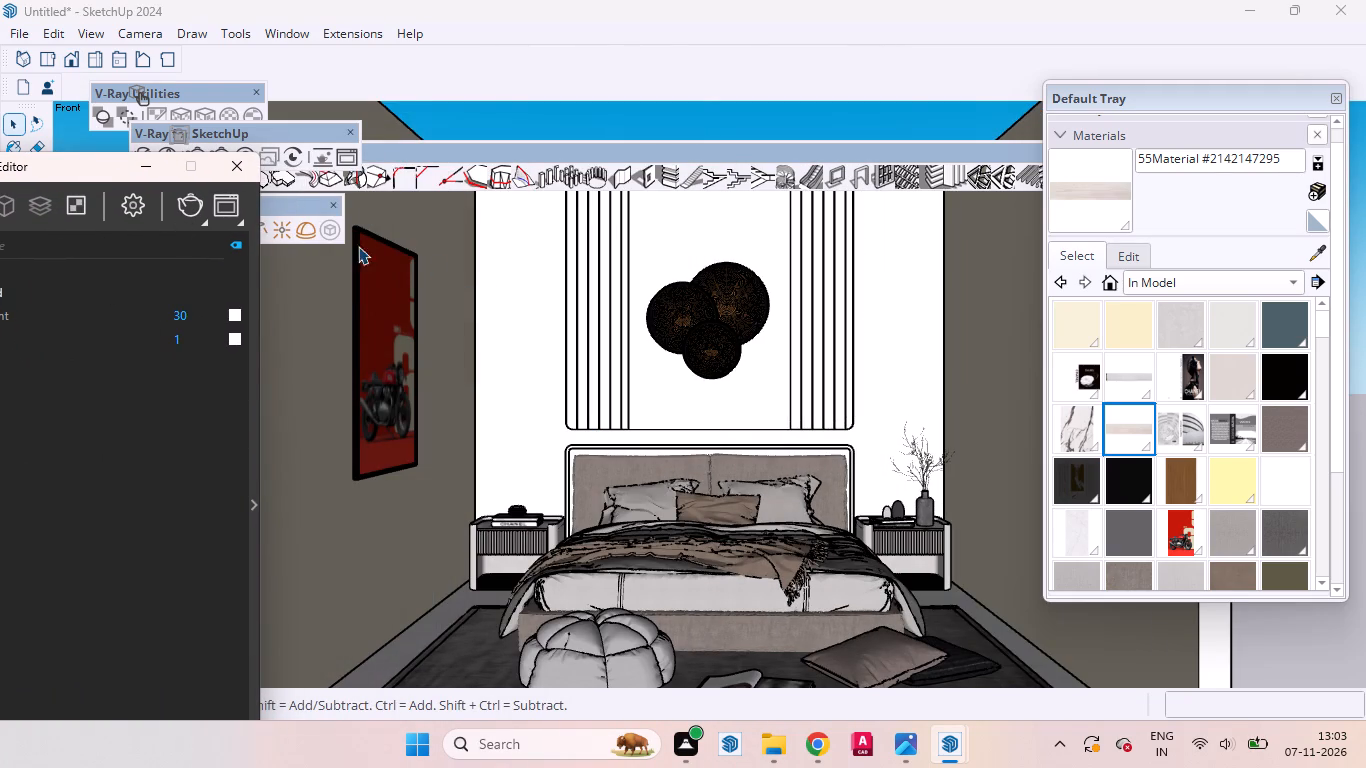
left_click(84, 35)
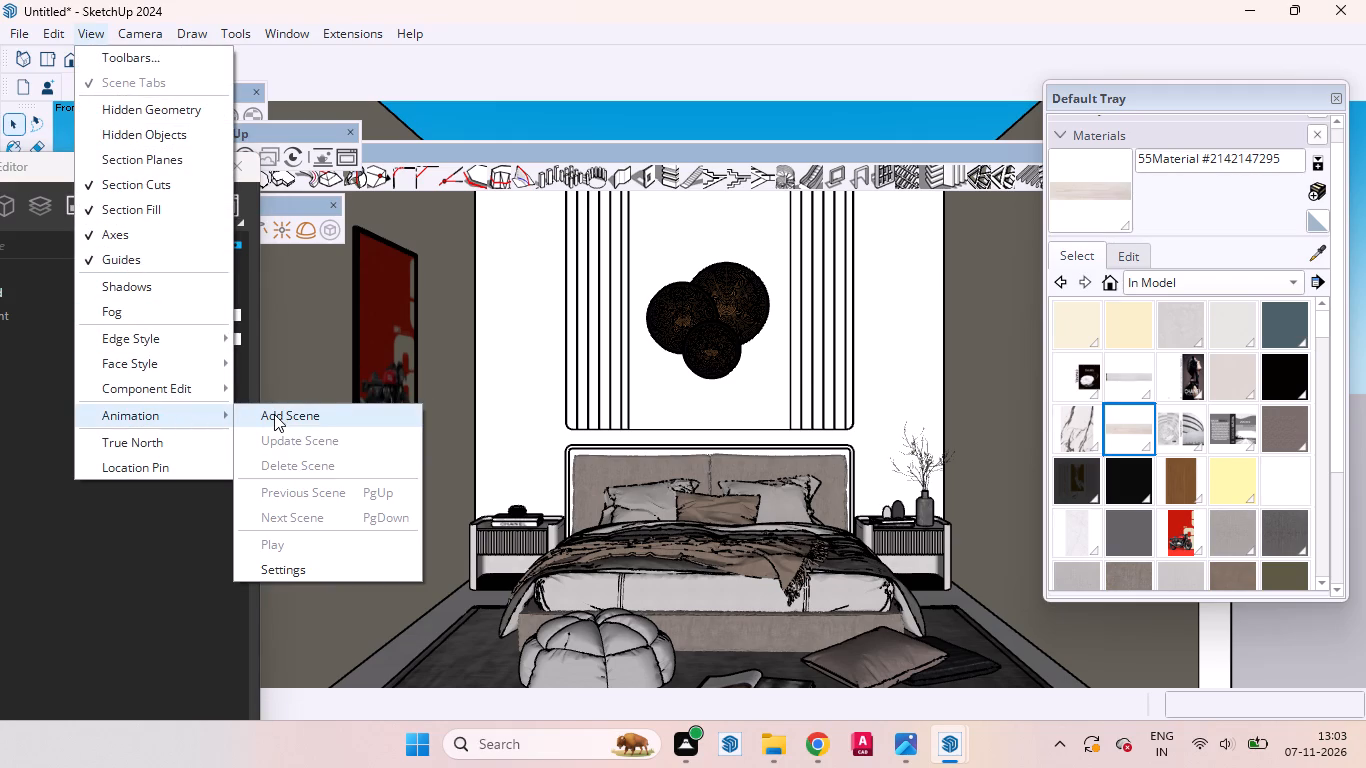
left_click(274, 414)
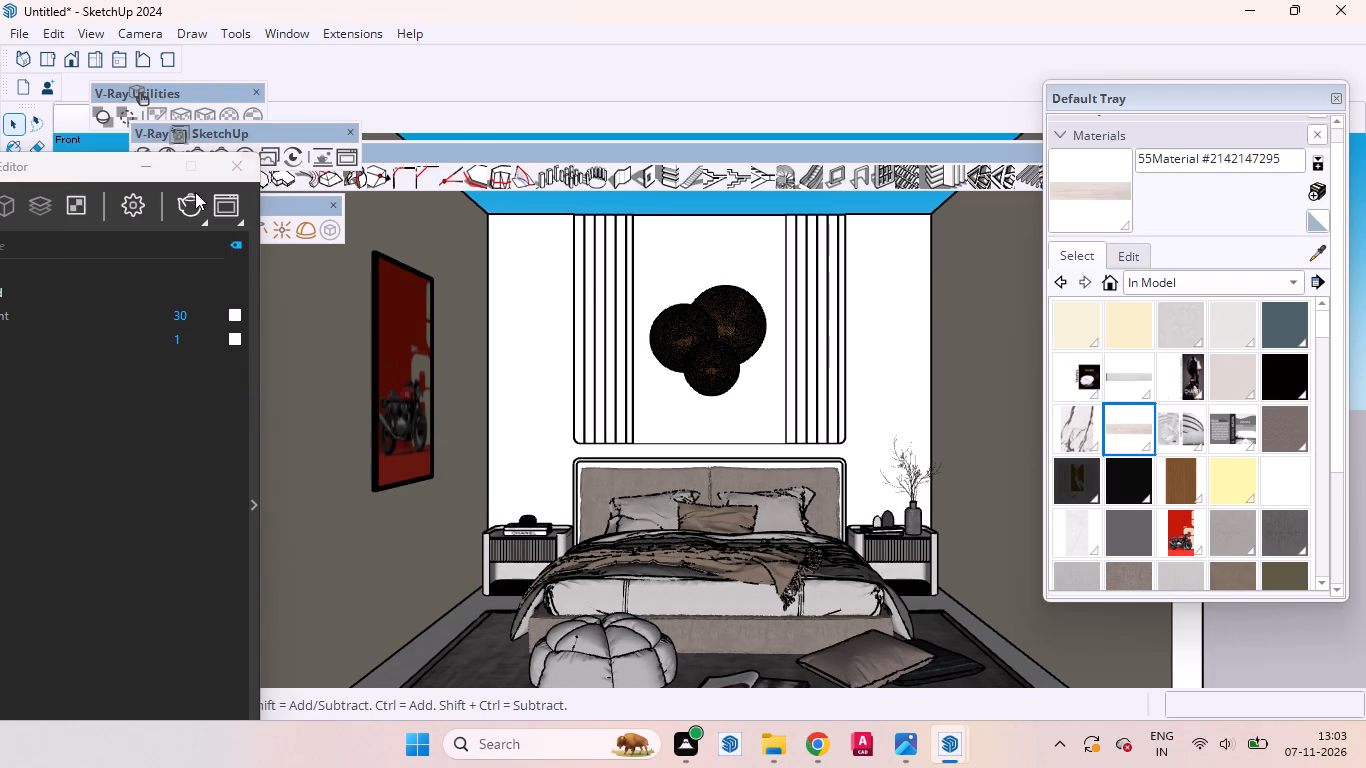
Start an interactive V-Ray render of the bedroom's front view from the Asset Editor.
left_click_drag(94, 170, 440, 167)
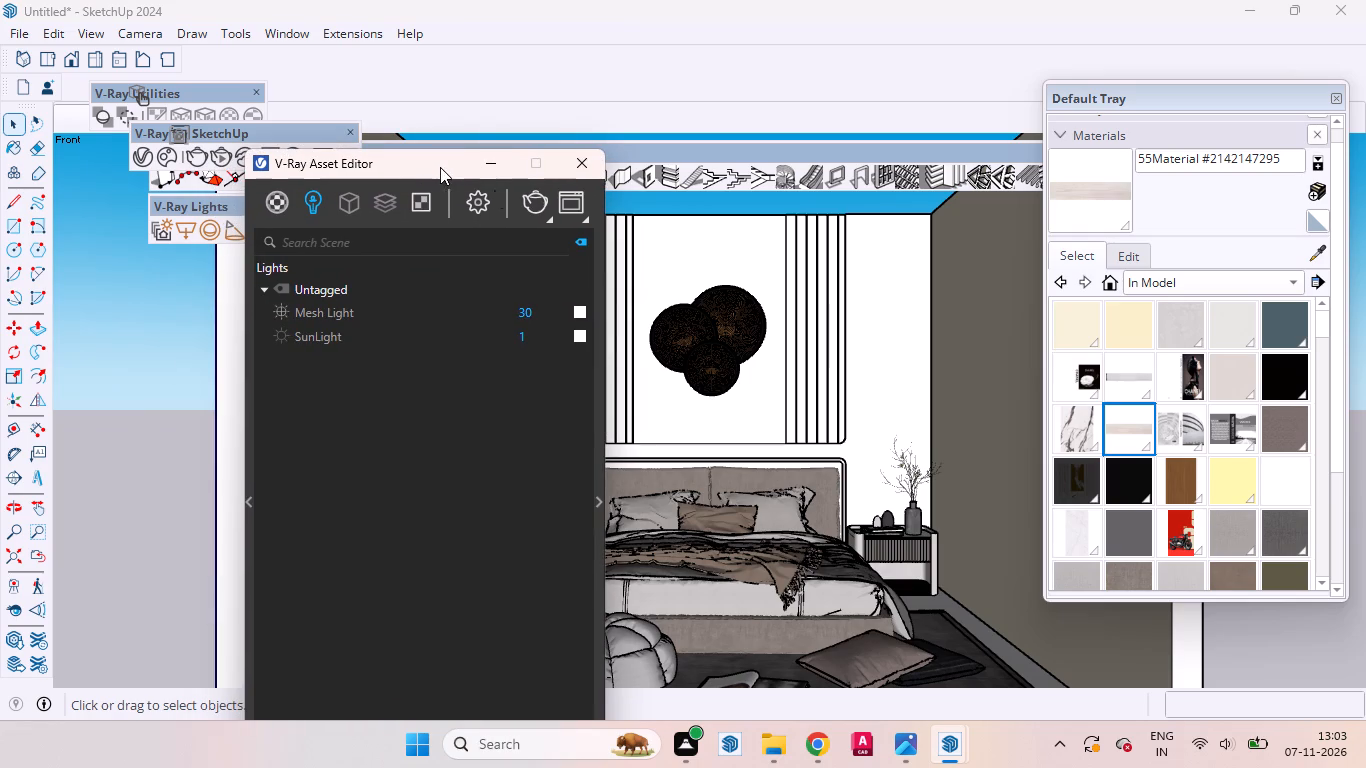
left_click(549, 221)
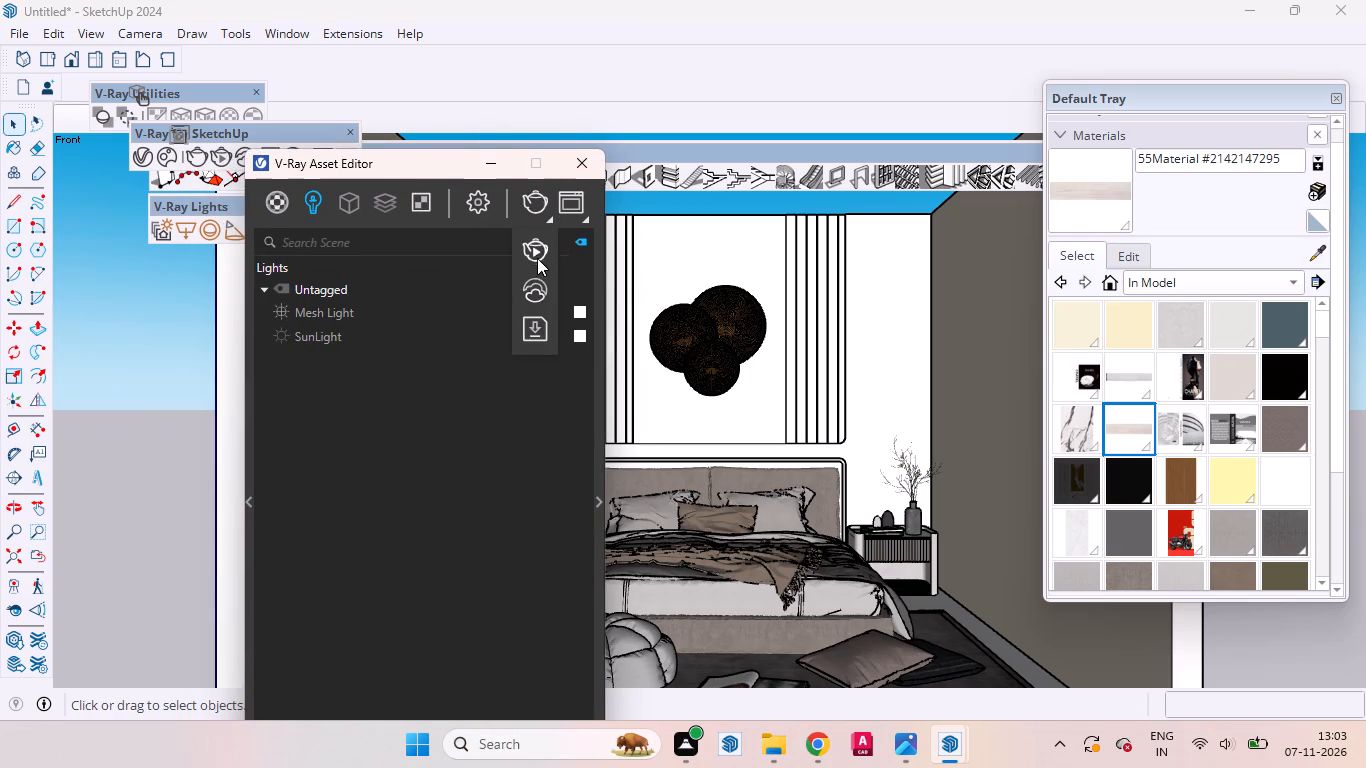
left_click(534, 252)
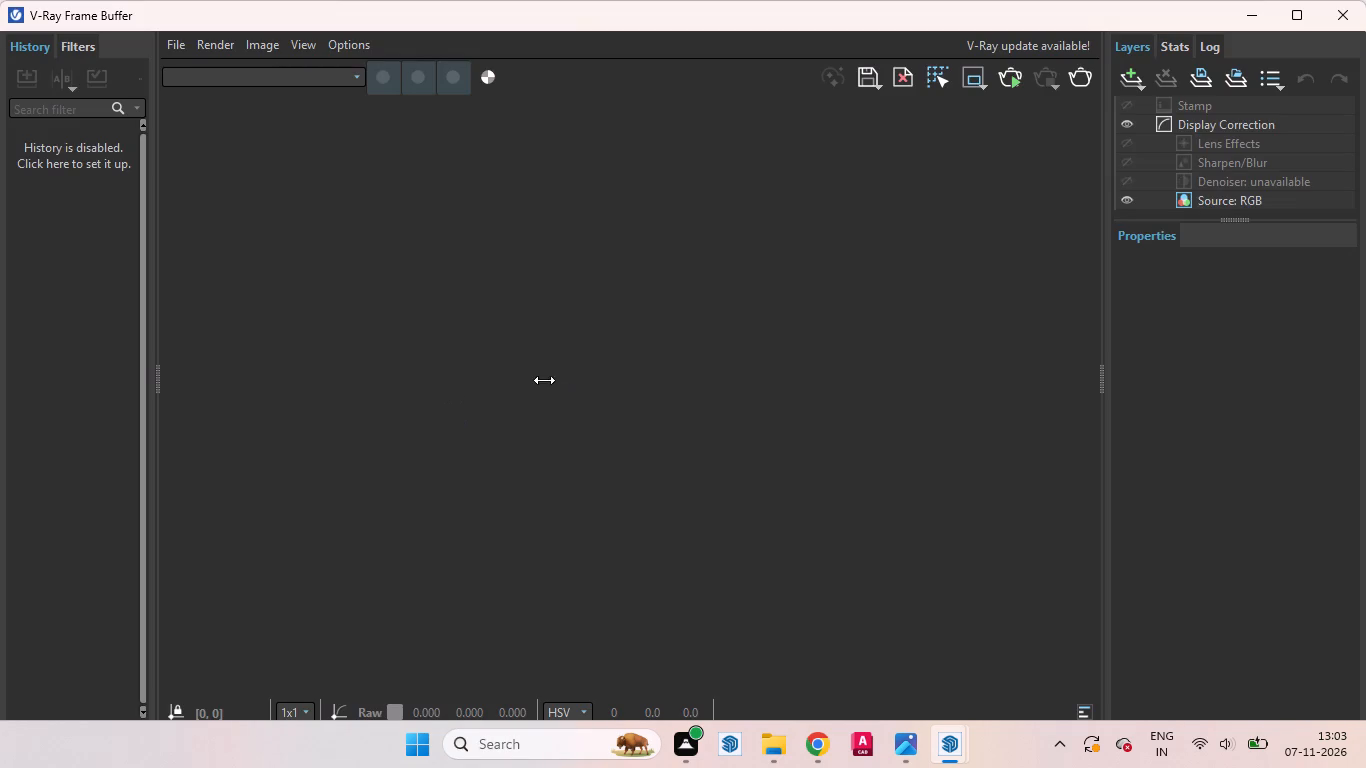
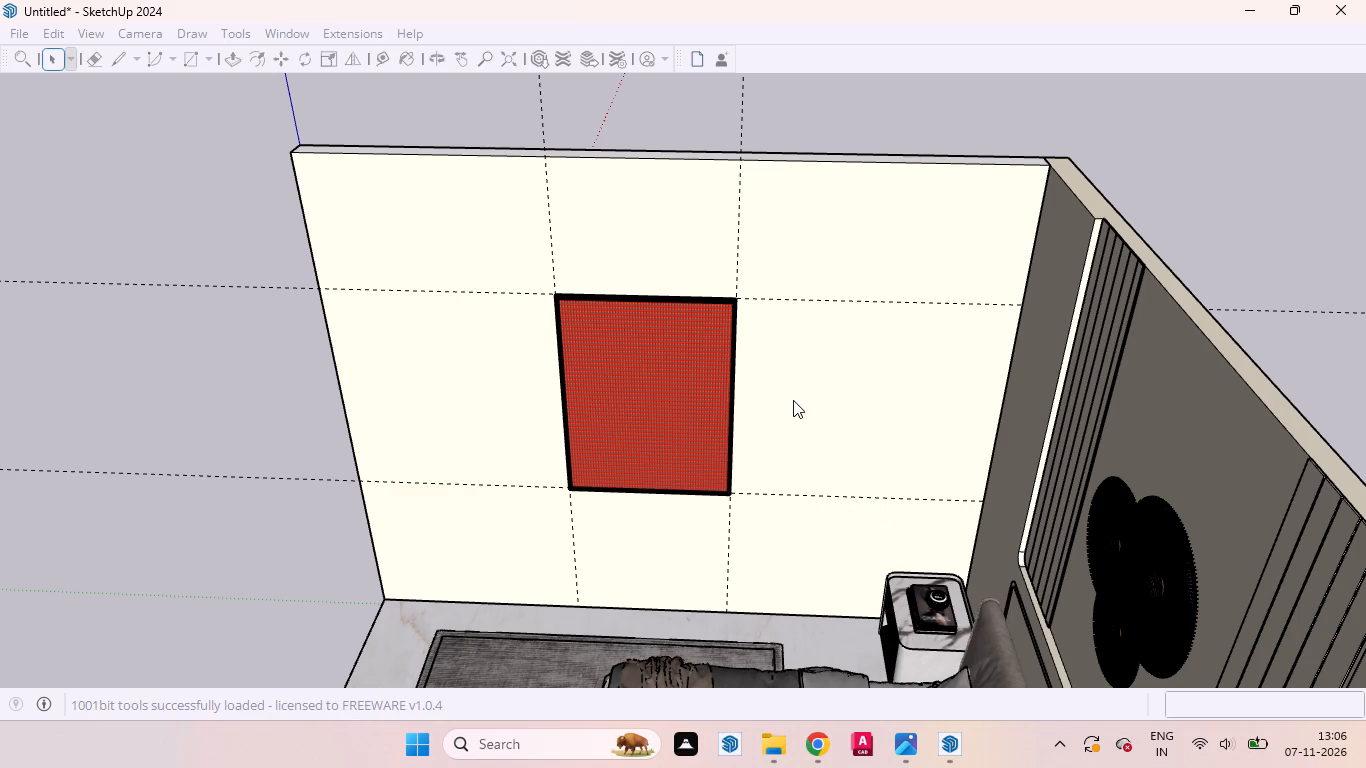
Close the two small single-tool floating toolbars lying lowest over the wall beside the red framed panel.
scroll(794, 400, "down", 3)
middle_click_drag(520, 421, 671, 457)
middle_click(671, 457)
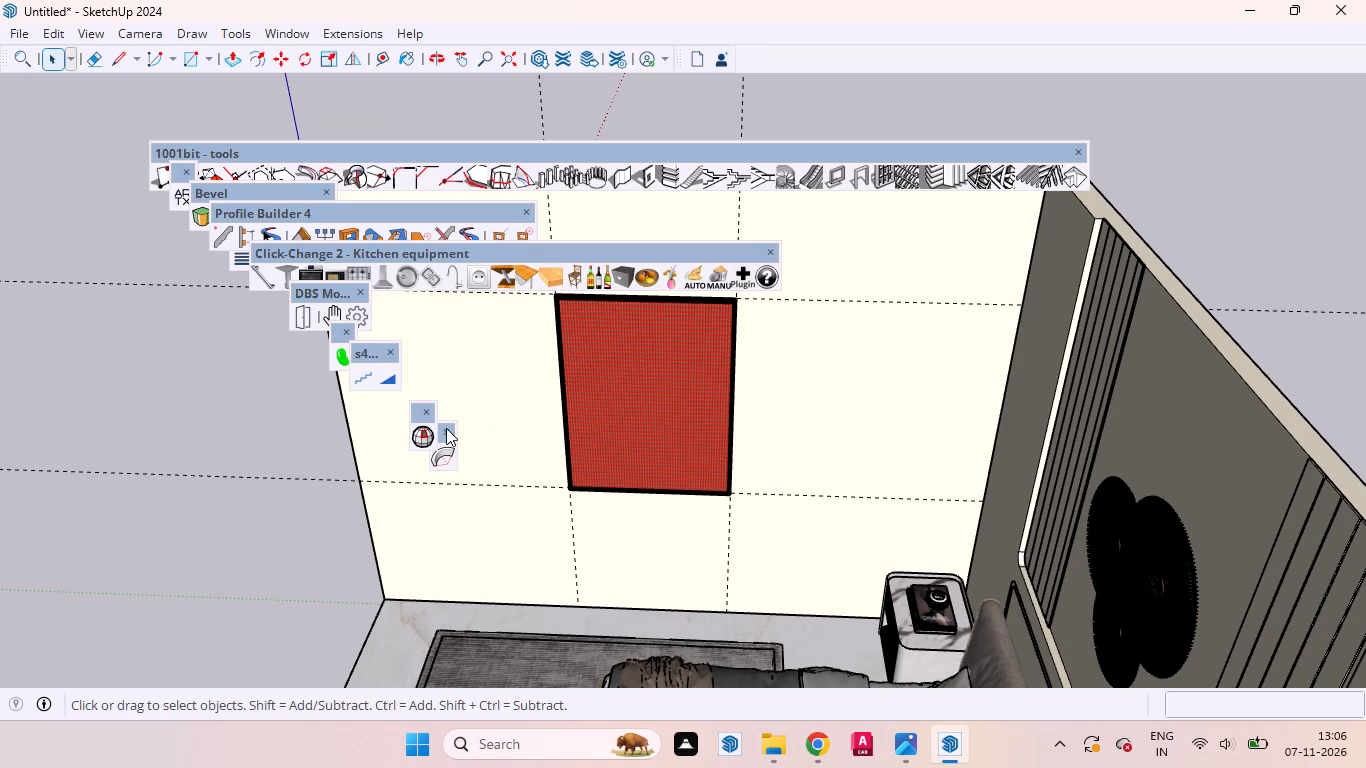
left_click(446, 428)
left_click(429, 413)
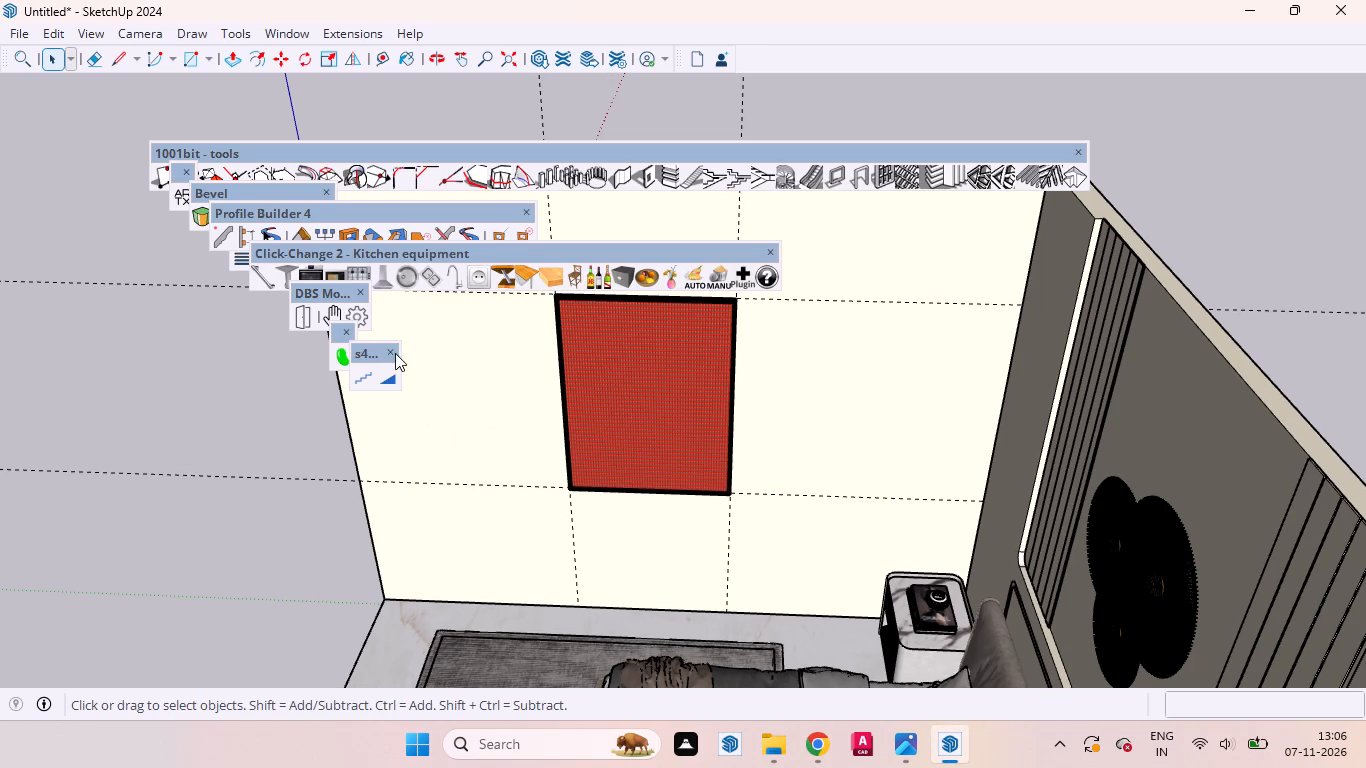
Ignore the notice about extension updates.
left_click(691, 746)
left_click(1280, 697)
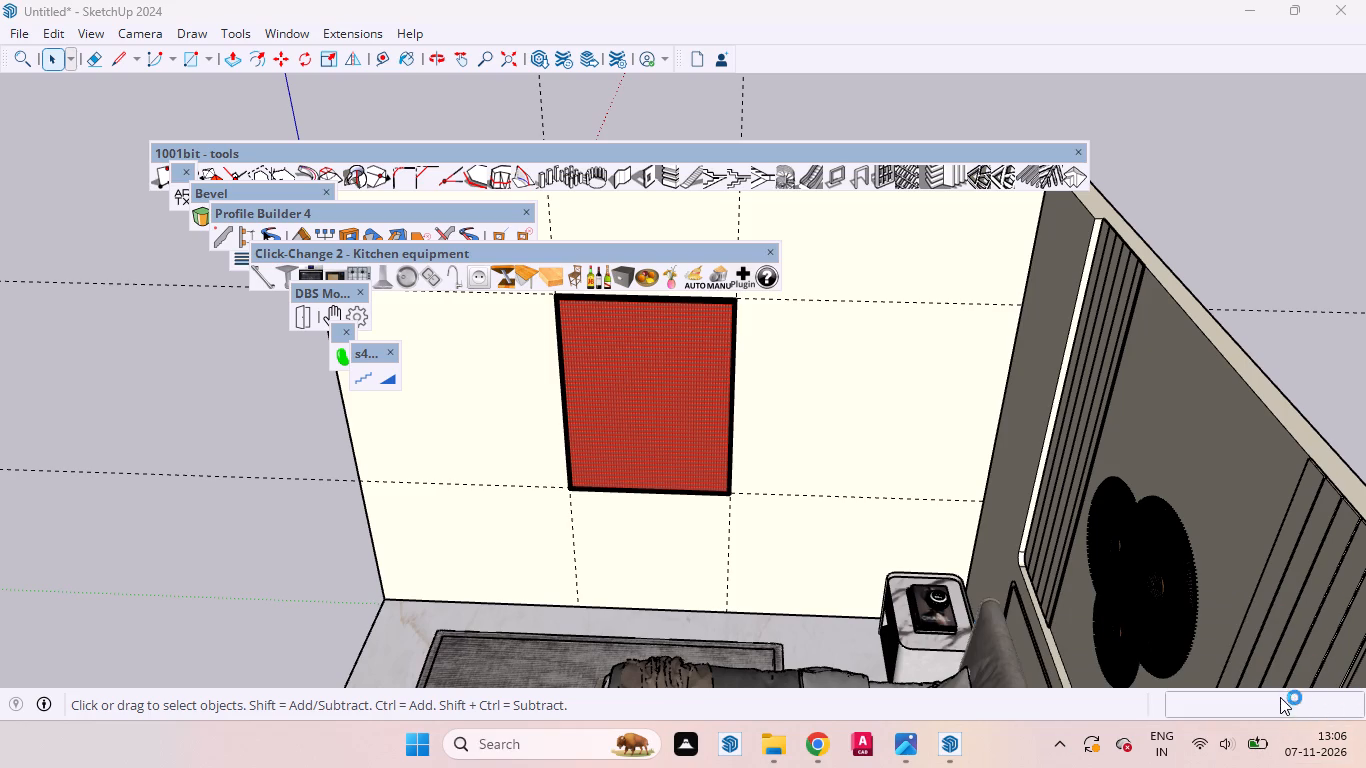
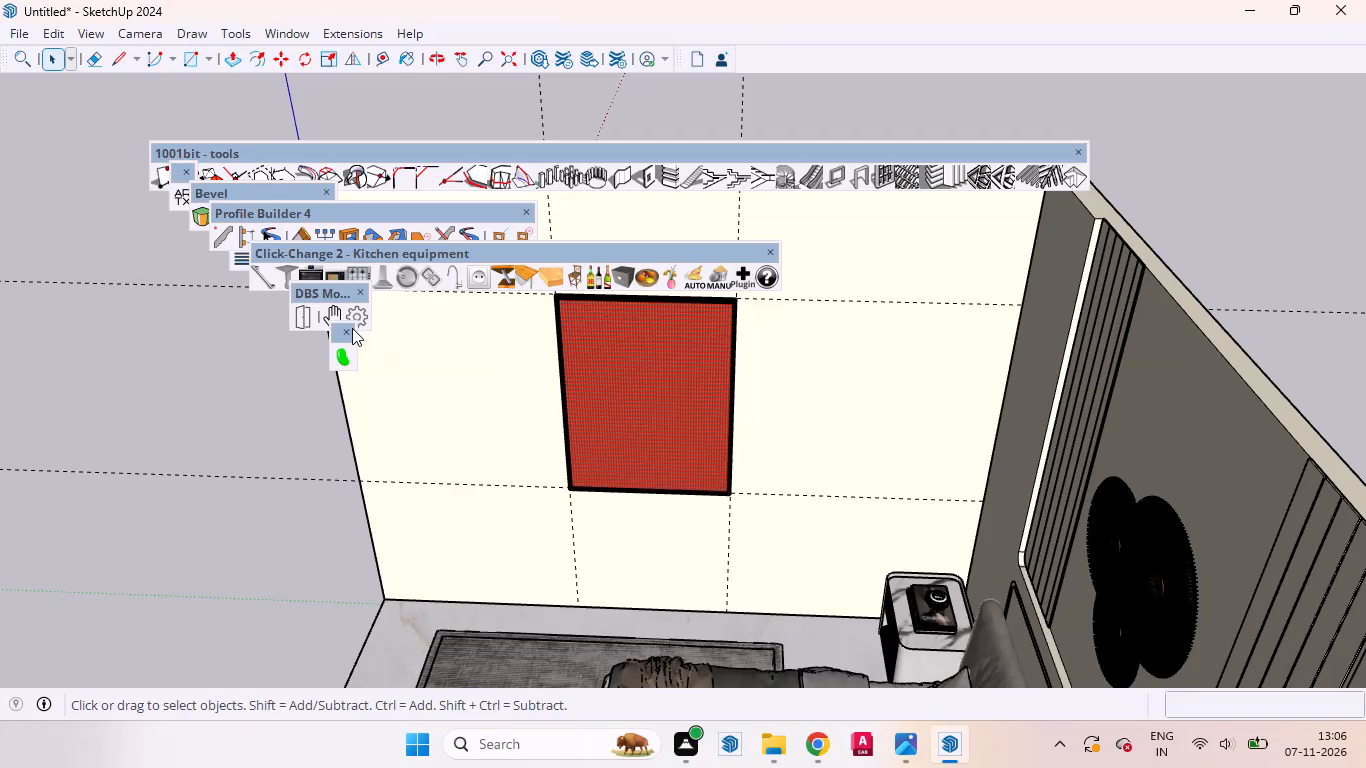
Close the remaining floating extension toolbars, including DBS Move, Click-Change 2, Profile Builder 4, Bevel and 1001bit - tools.
left_click(352, 328)
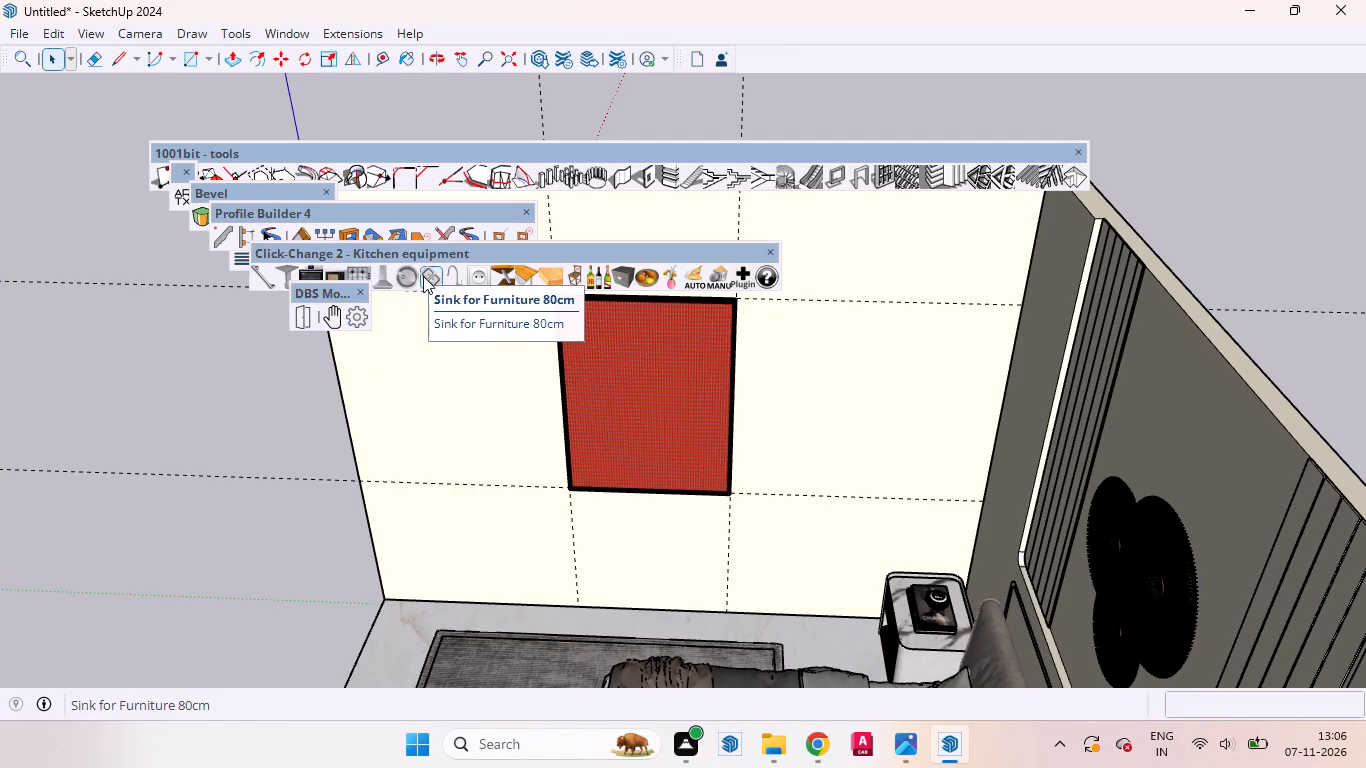
left_click(363, 289)
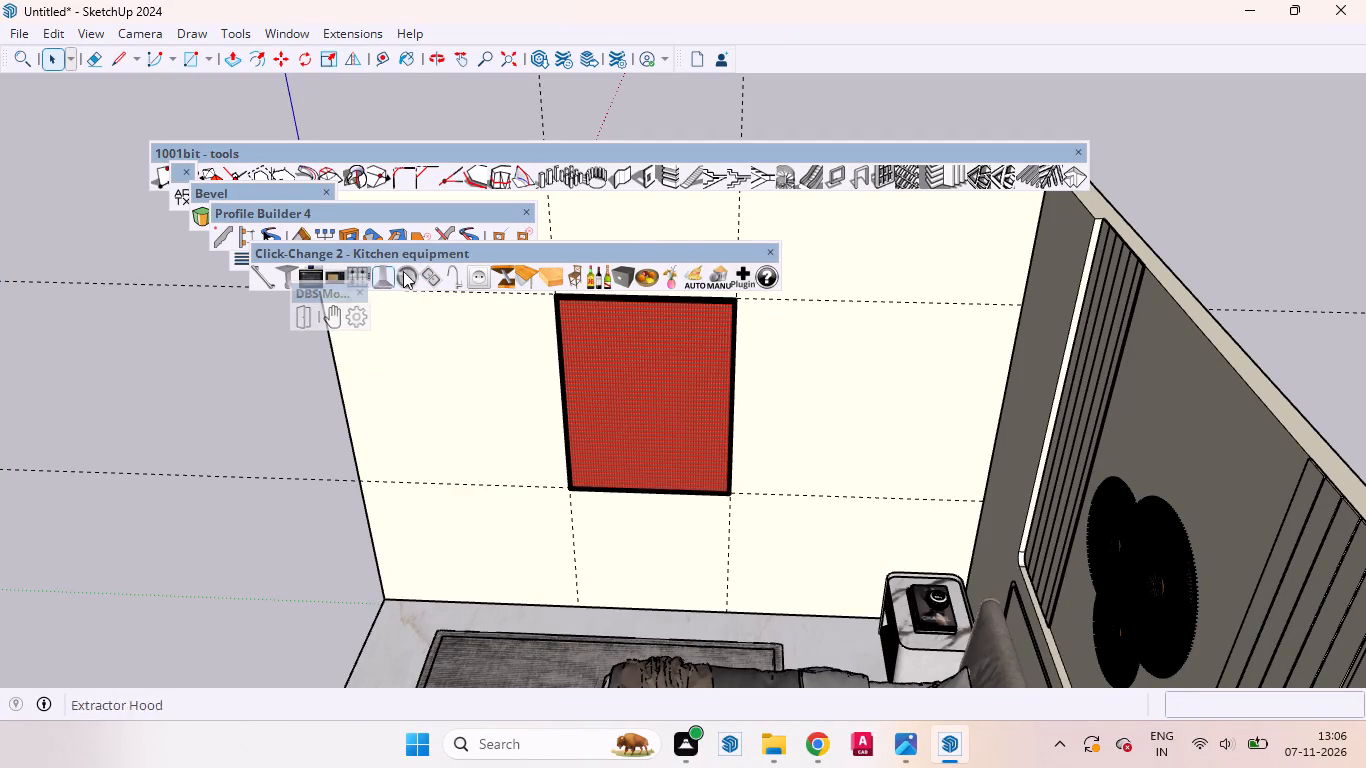
left_click(768, 254)
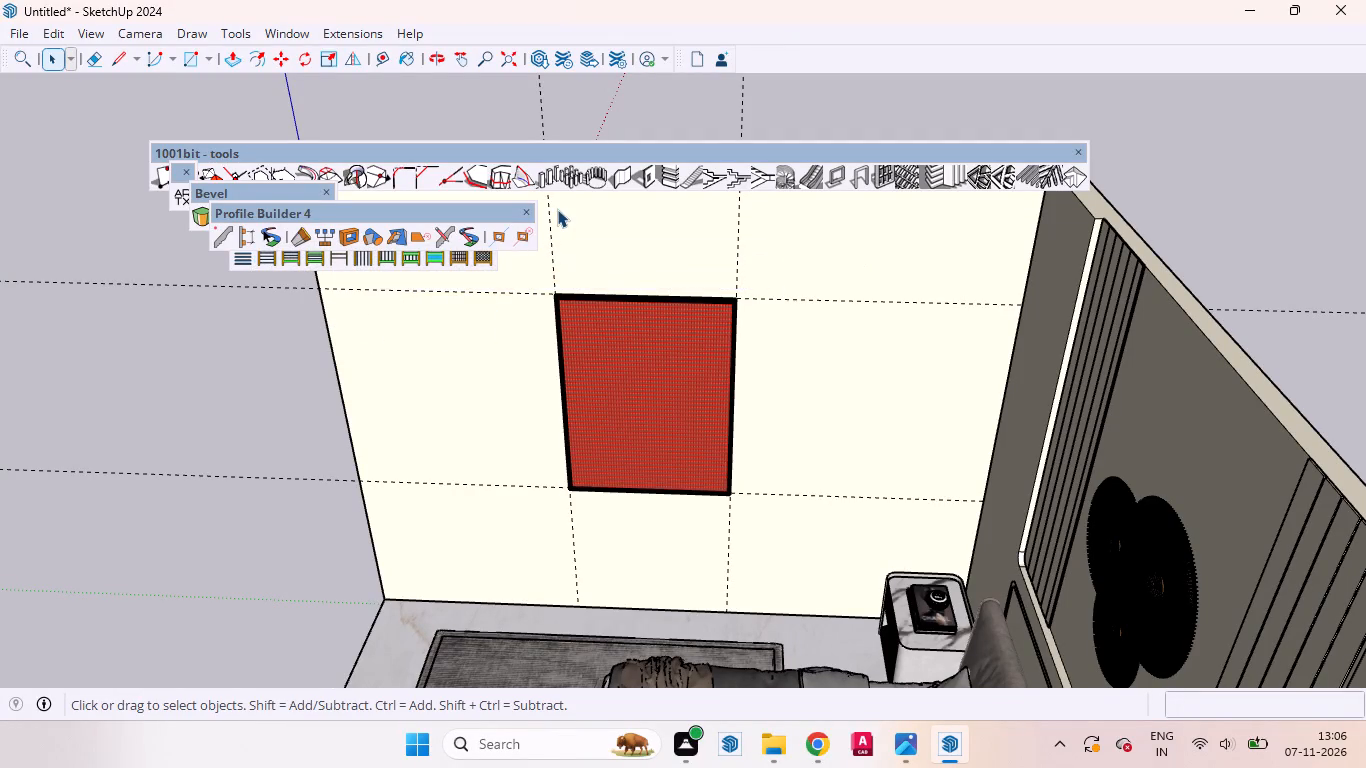
left_click(524, 208)
left_click(490, 229)
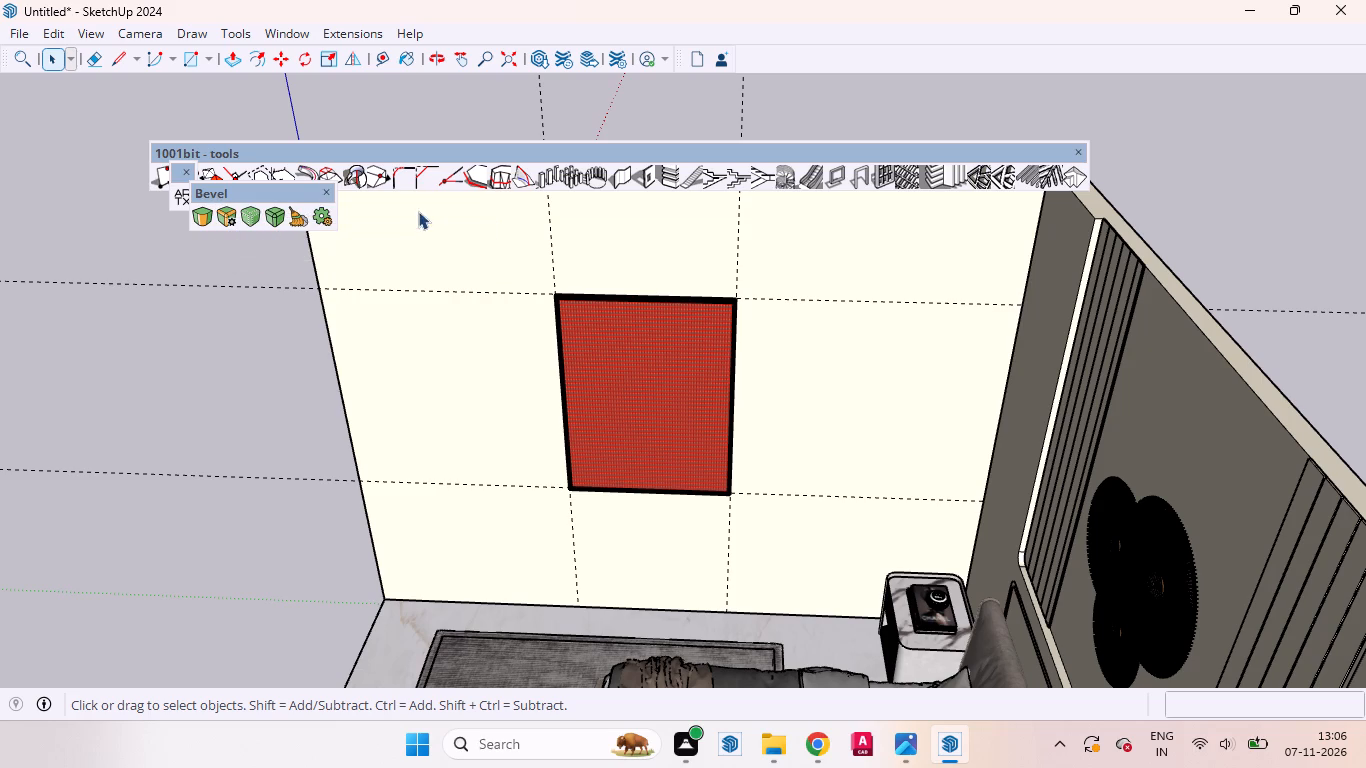
left_click(327, 190)
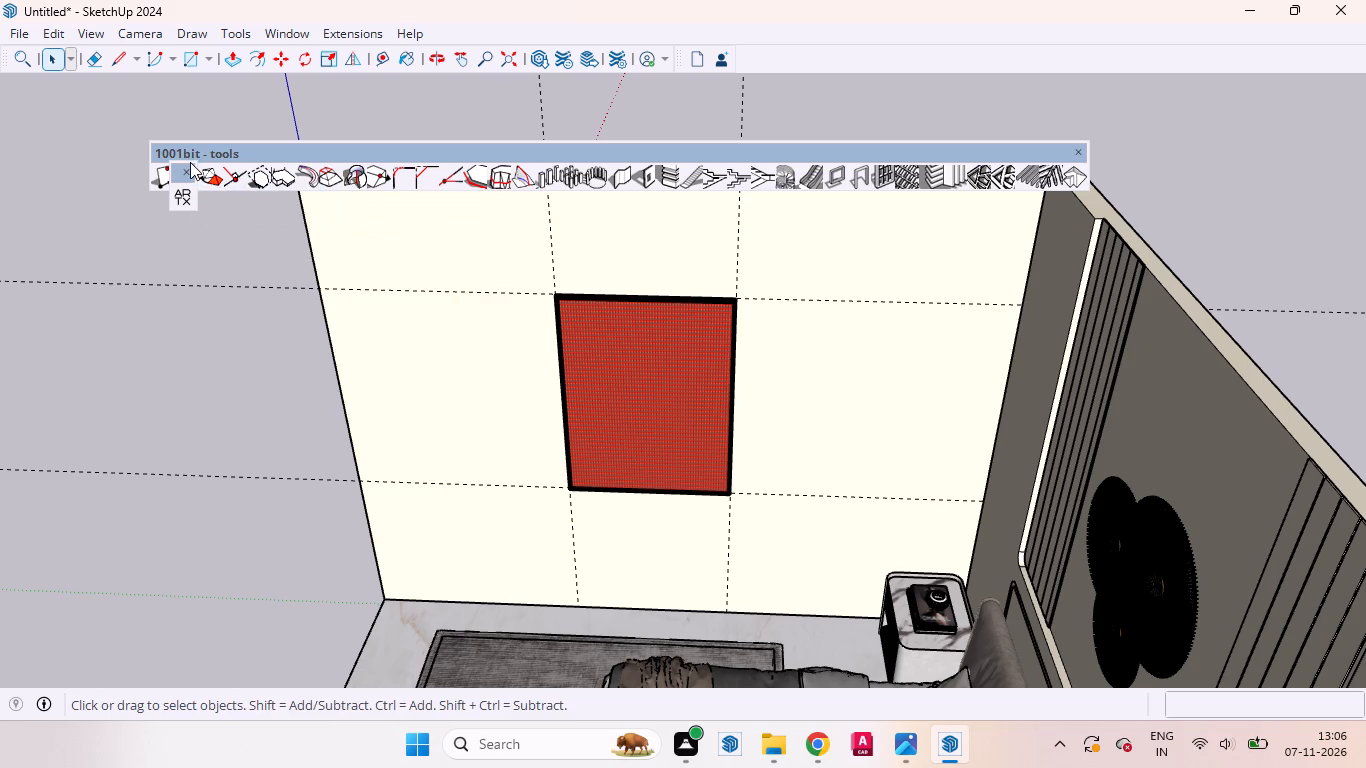
left_click(188, 171)
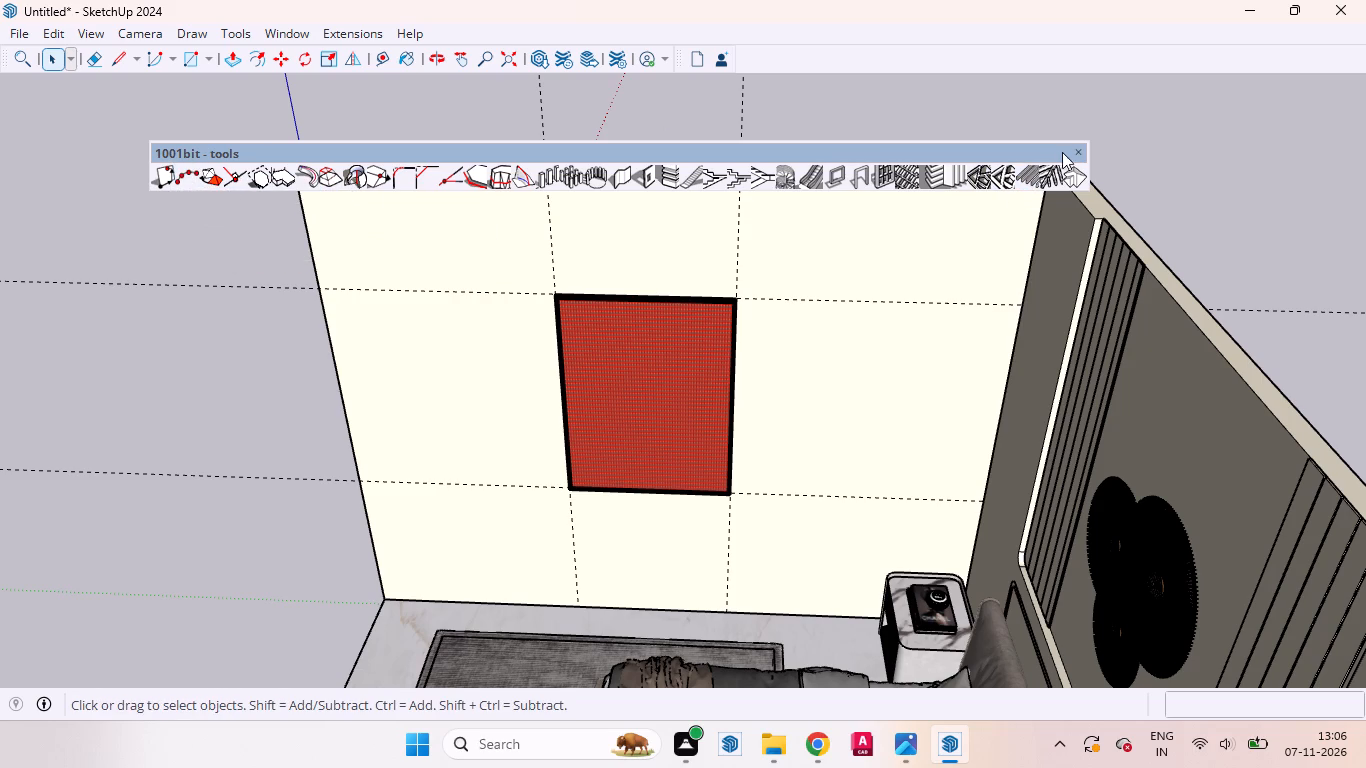
left_click(1072, 150)
Examine the wall with the red framed panel and the adjoining bed wall from inside the room.
middle_click_drag(581, 343, 595, 345)
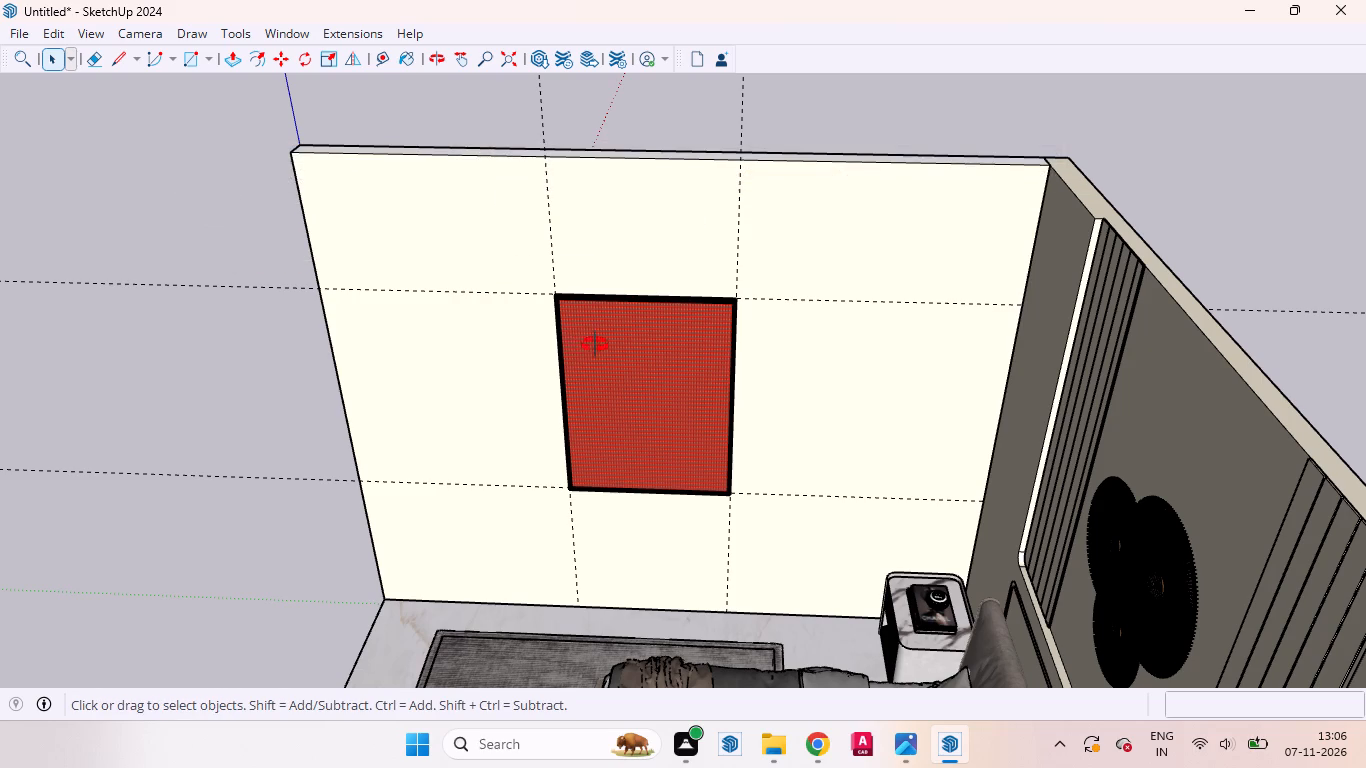
middle_click_drag(595, 345, 921, 351)
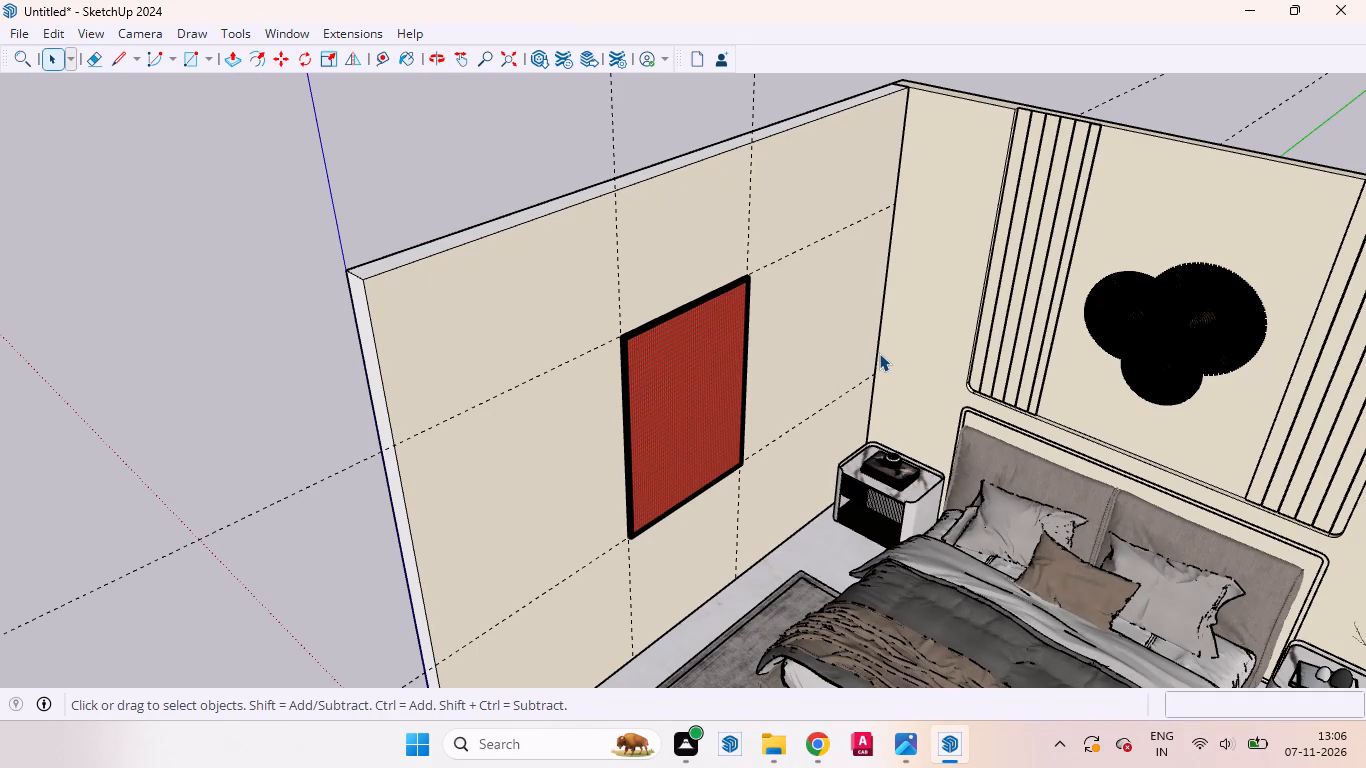
scroll(703, 387, "down", 2)
middle_click_drag(710, 393, 781, 362)
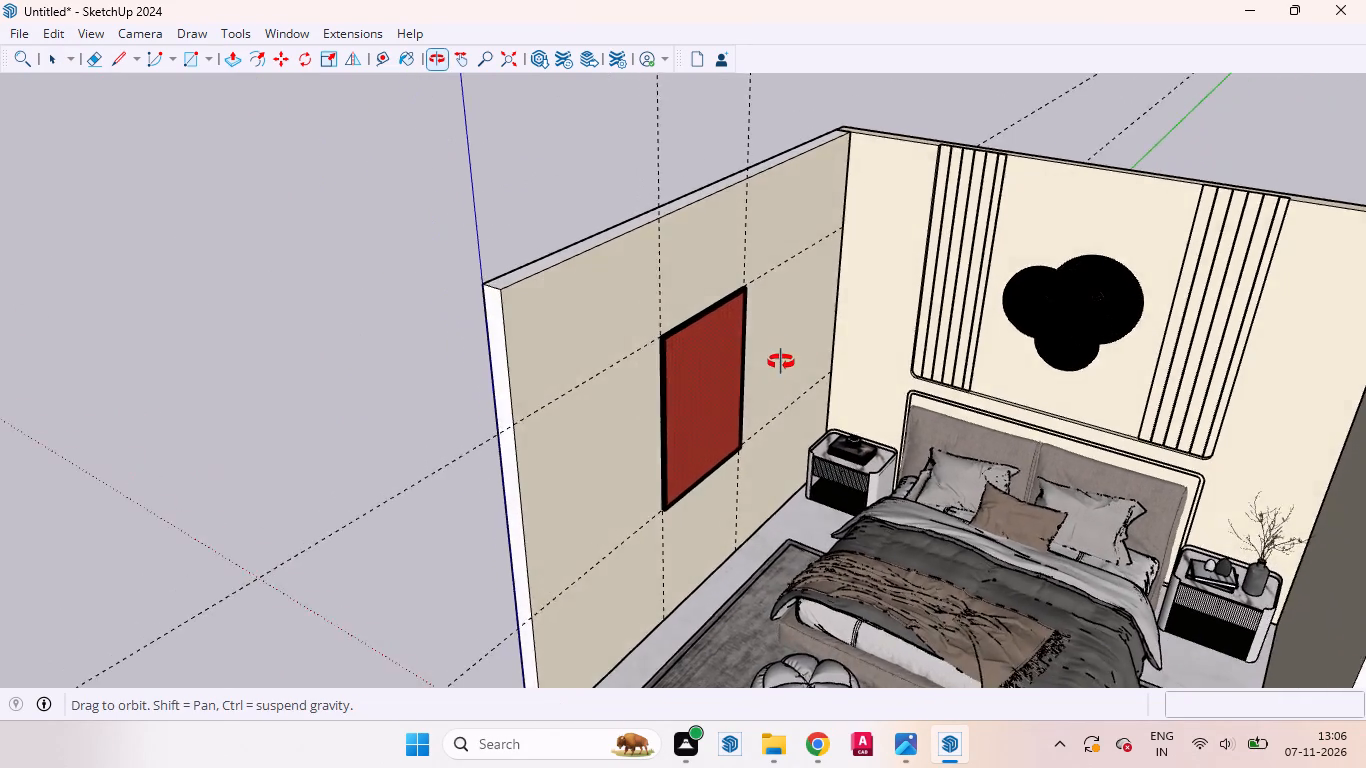
middle_click_drag(781, 362, 796, 349)
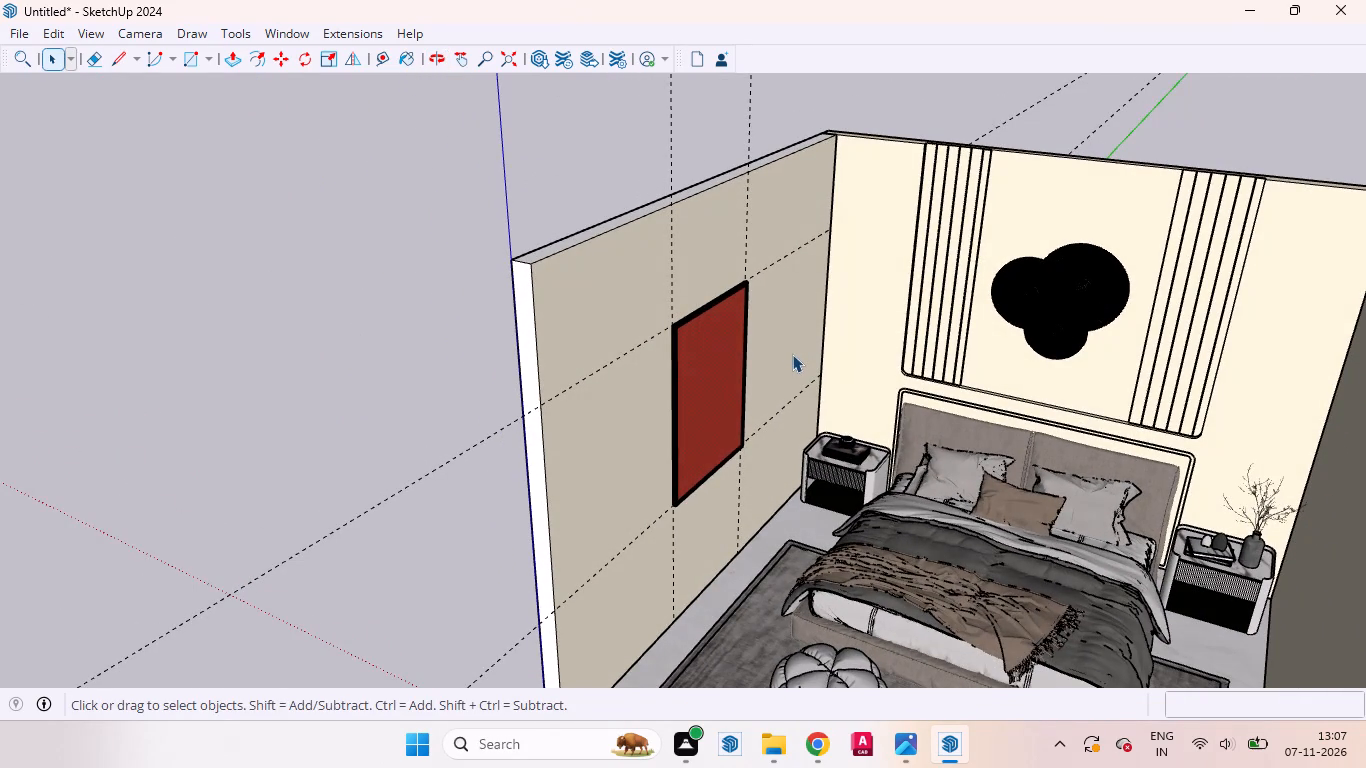
scroll(783, 439, "down", 2)
middle_click_drag(783, 453, 812, 352)
scroll(870, 284, "up", 8)
middle_click_drag(630, 407, 493, 448)
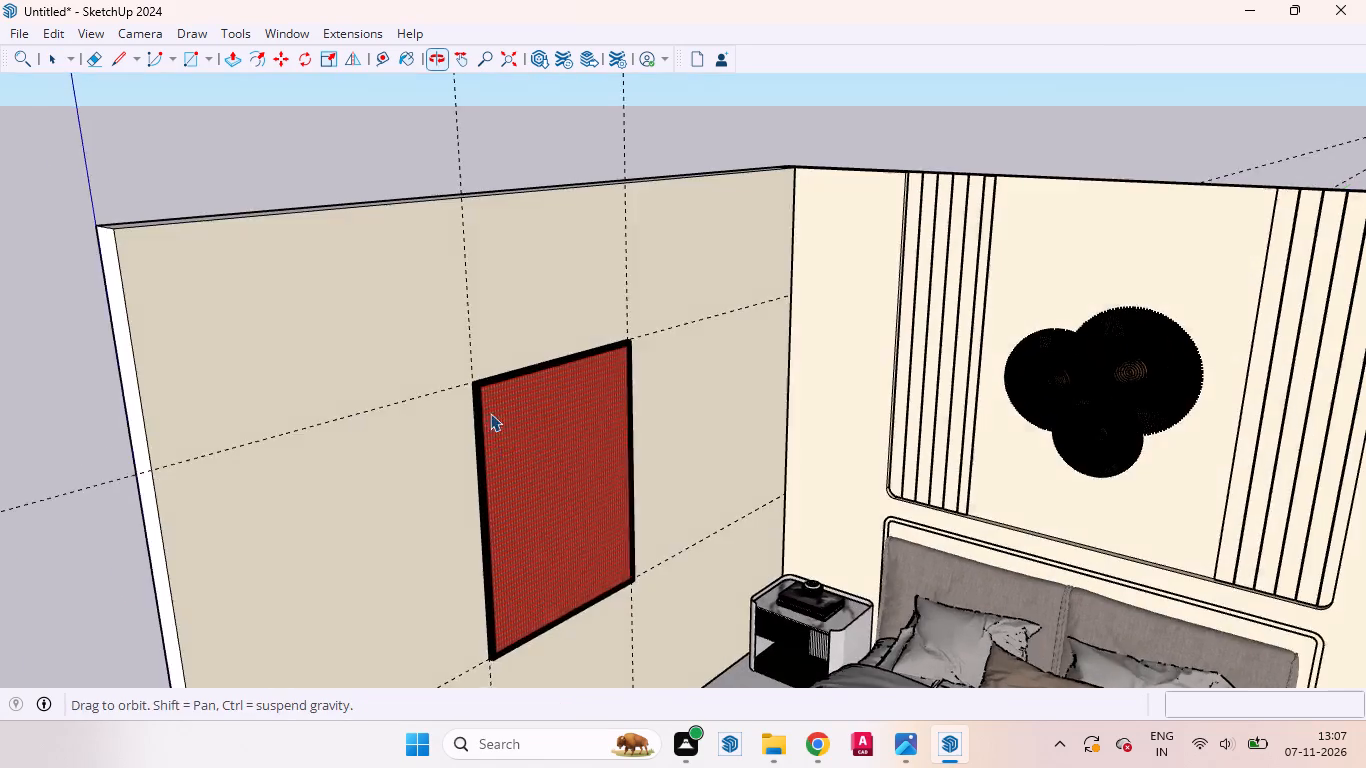
Hide the Getting Started and Trimble Connect toolbars and show the Large Tool Set instead.
right_click(573, 26)
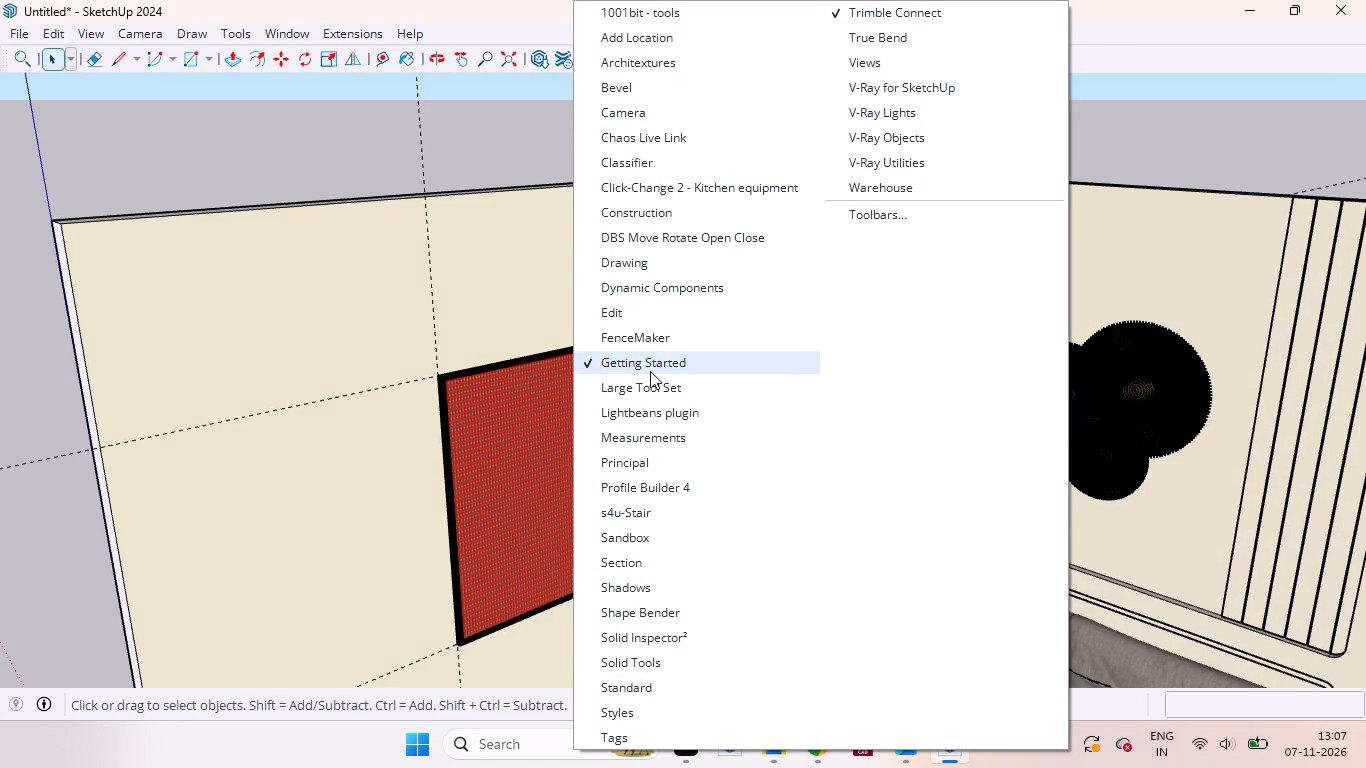
left_click(650, 371)
right_click(613, 32)
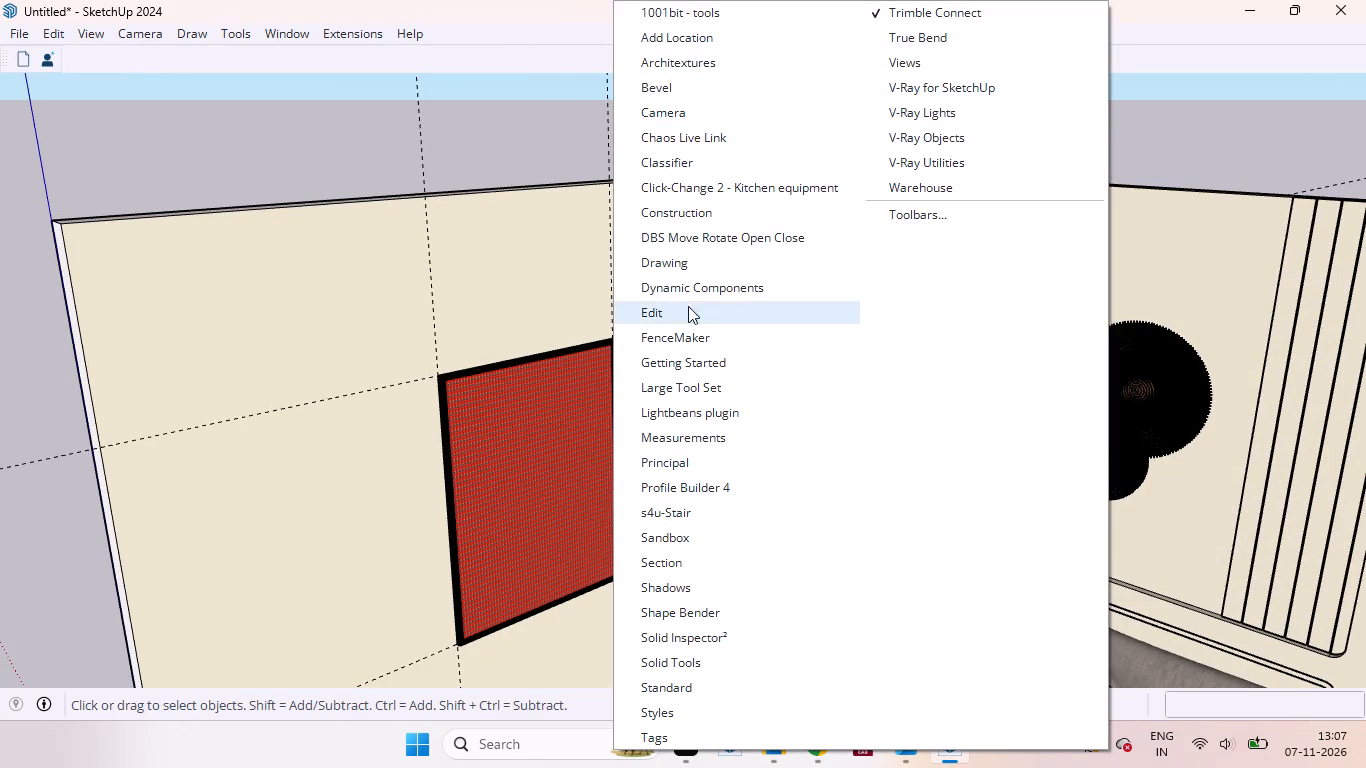
left_click(893, 18)
right_click(570, 18)
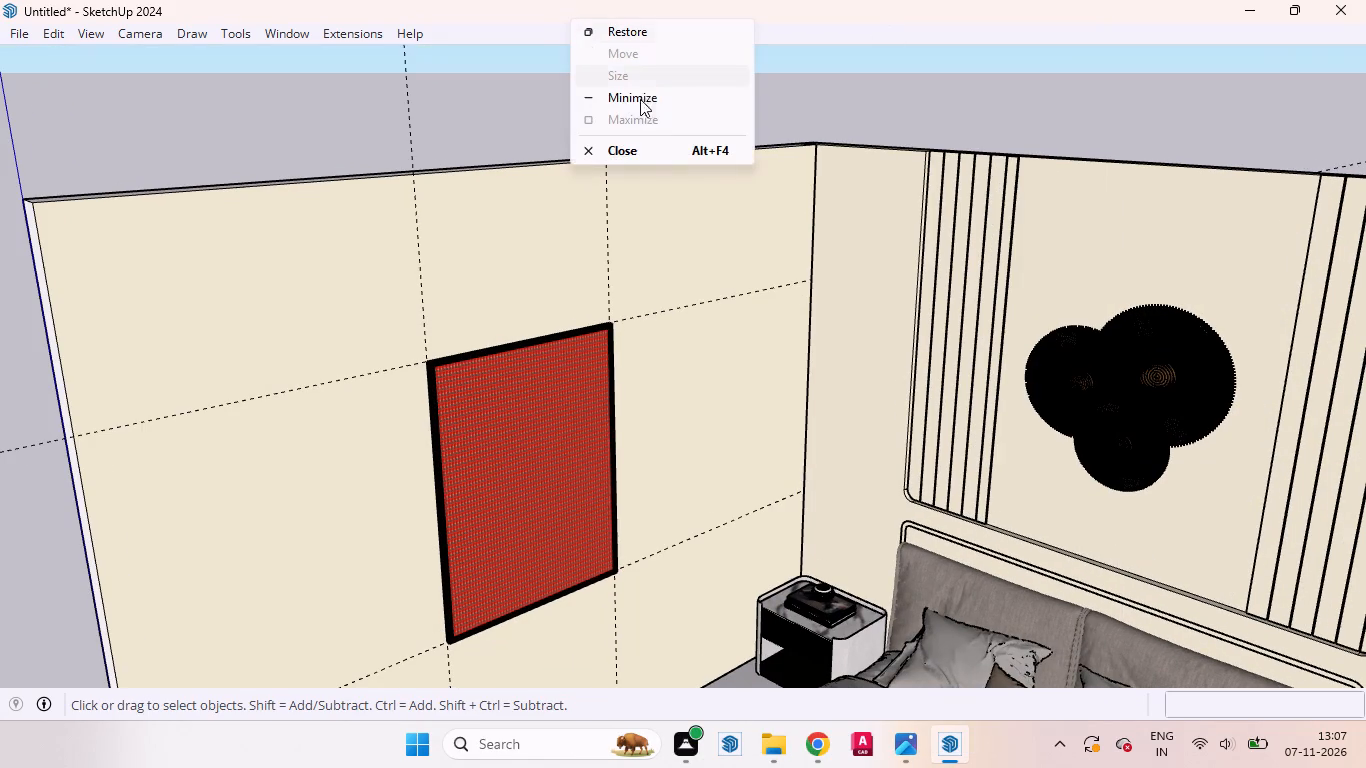
right_click(531, 36)
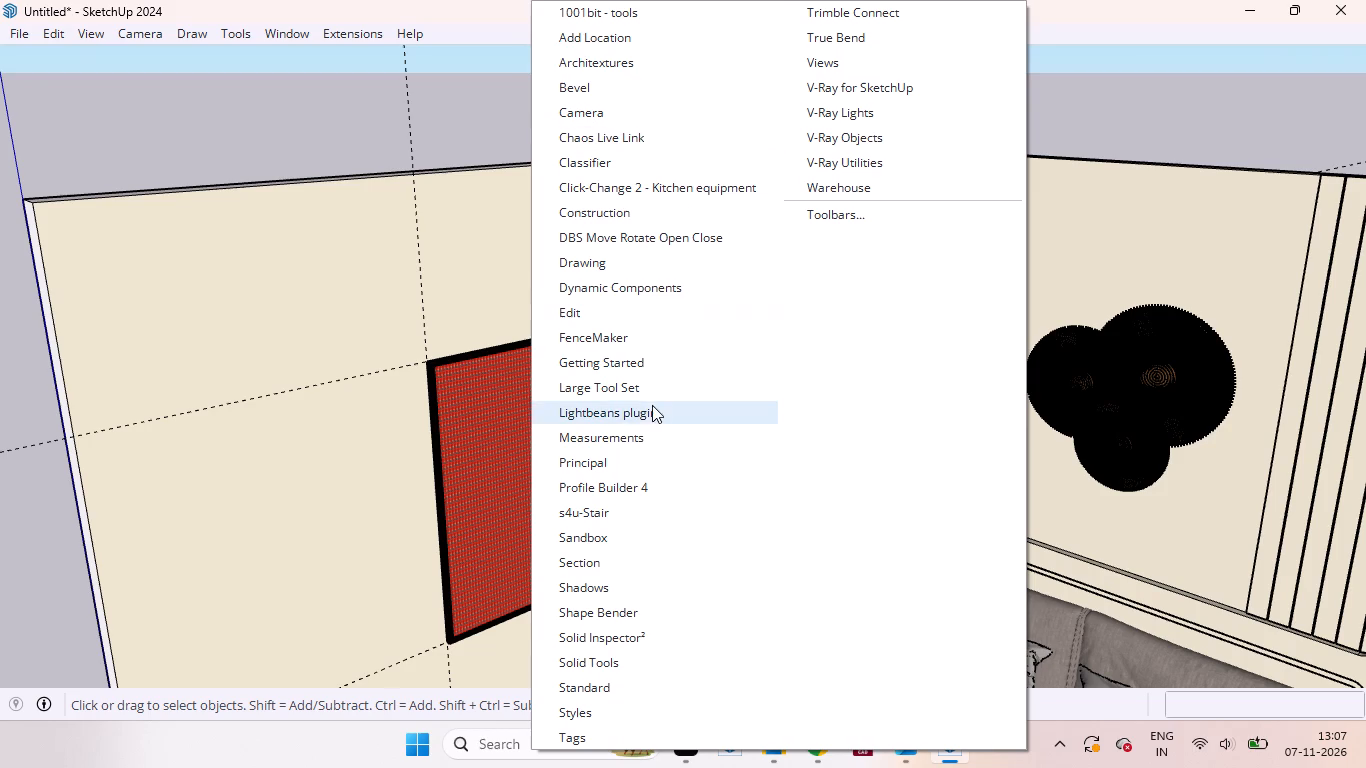
left_click(604, 395)
Show the V-Ray for SketchUp, V-Ray Utilities and V-Ray Lights toolbars.
right_click(542, 23)
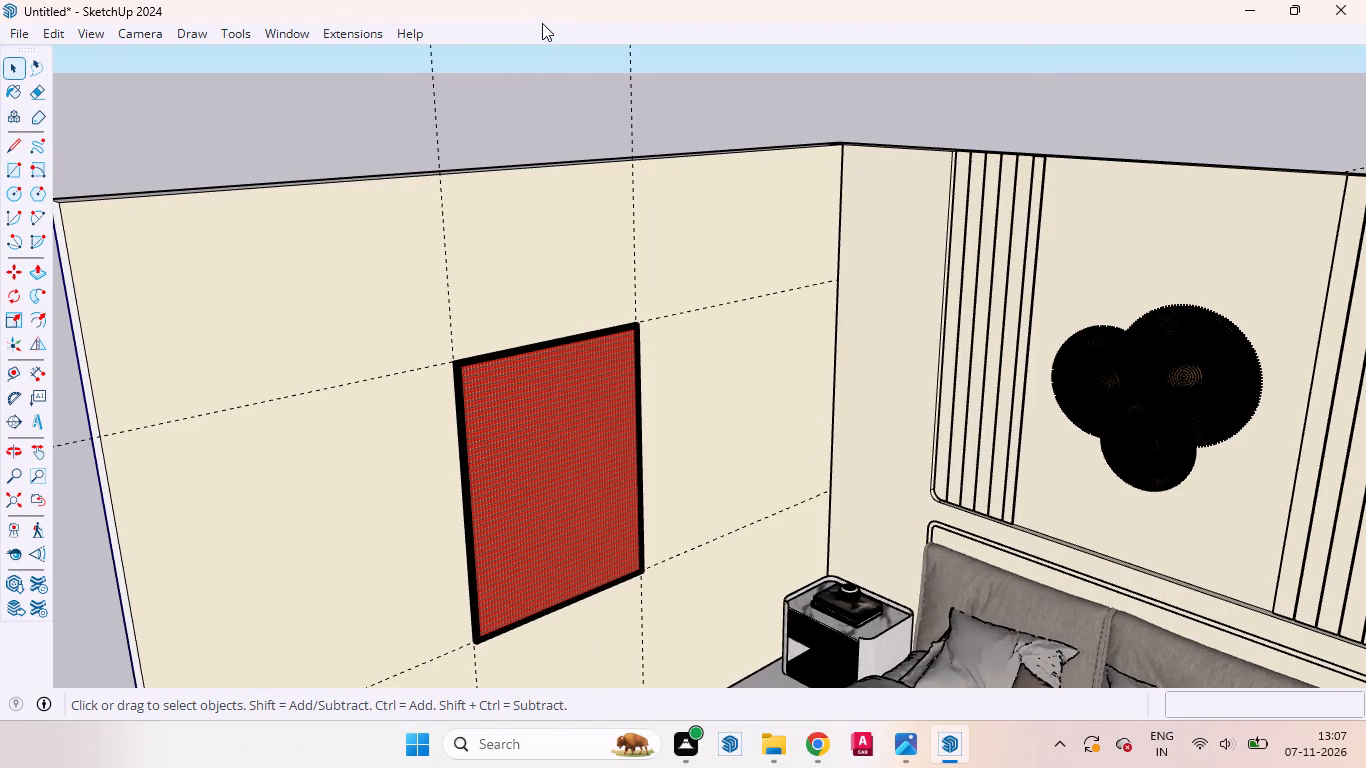
left_click(858, 83)
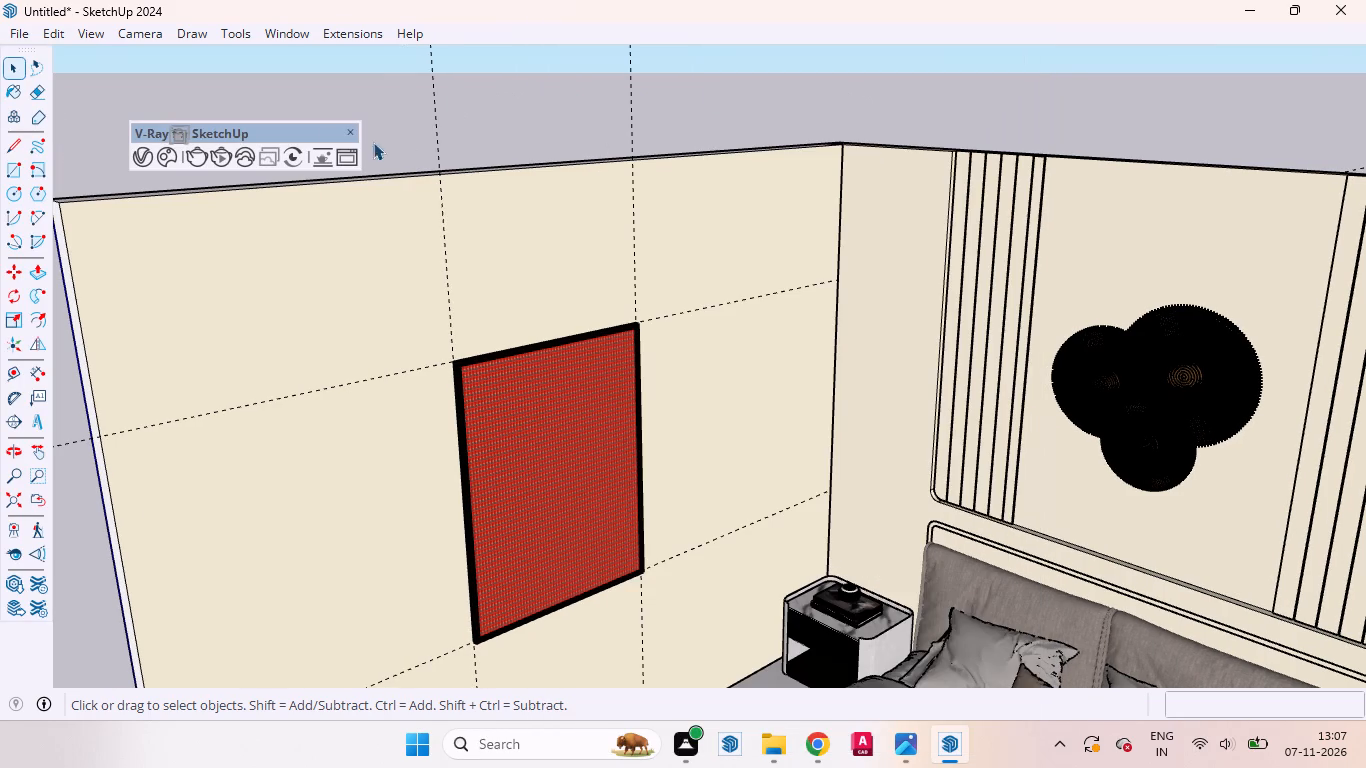
right_click(594, 36)
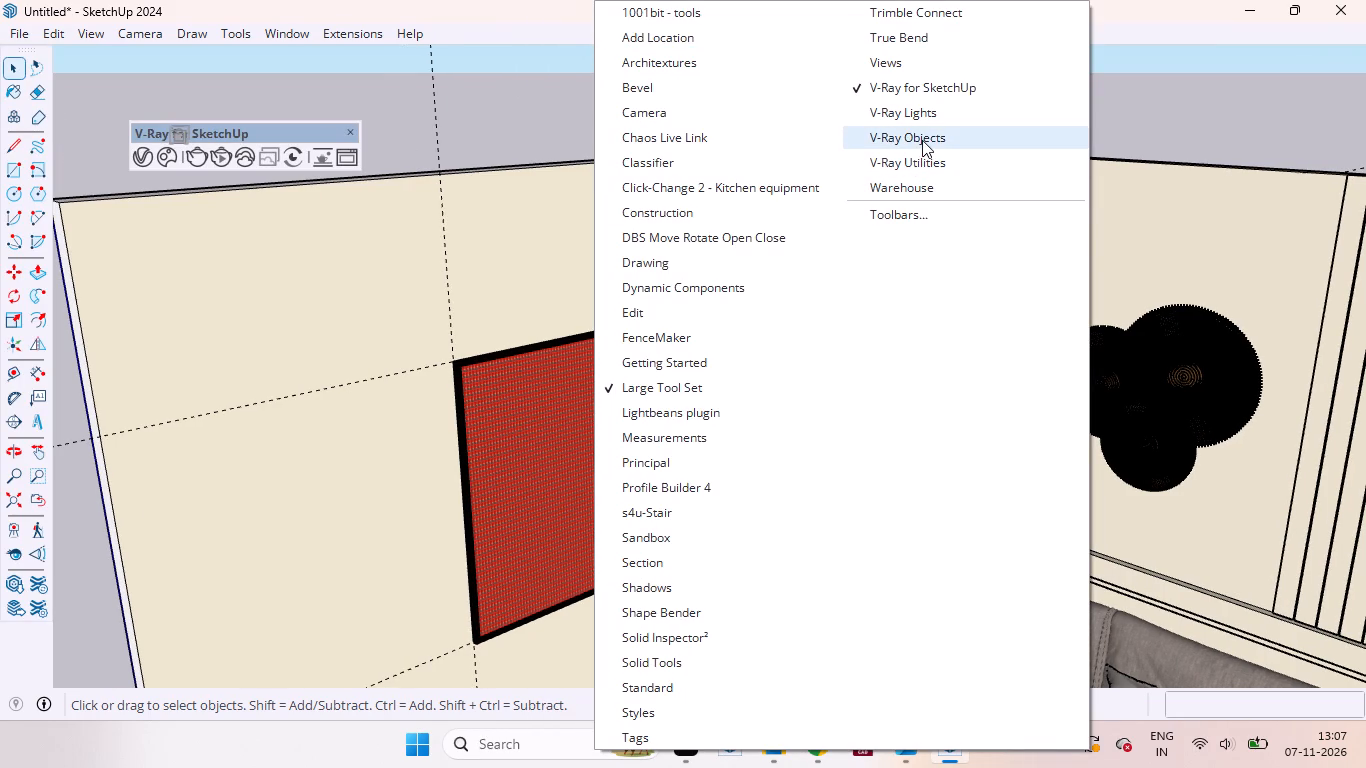
left_click(922, 158)
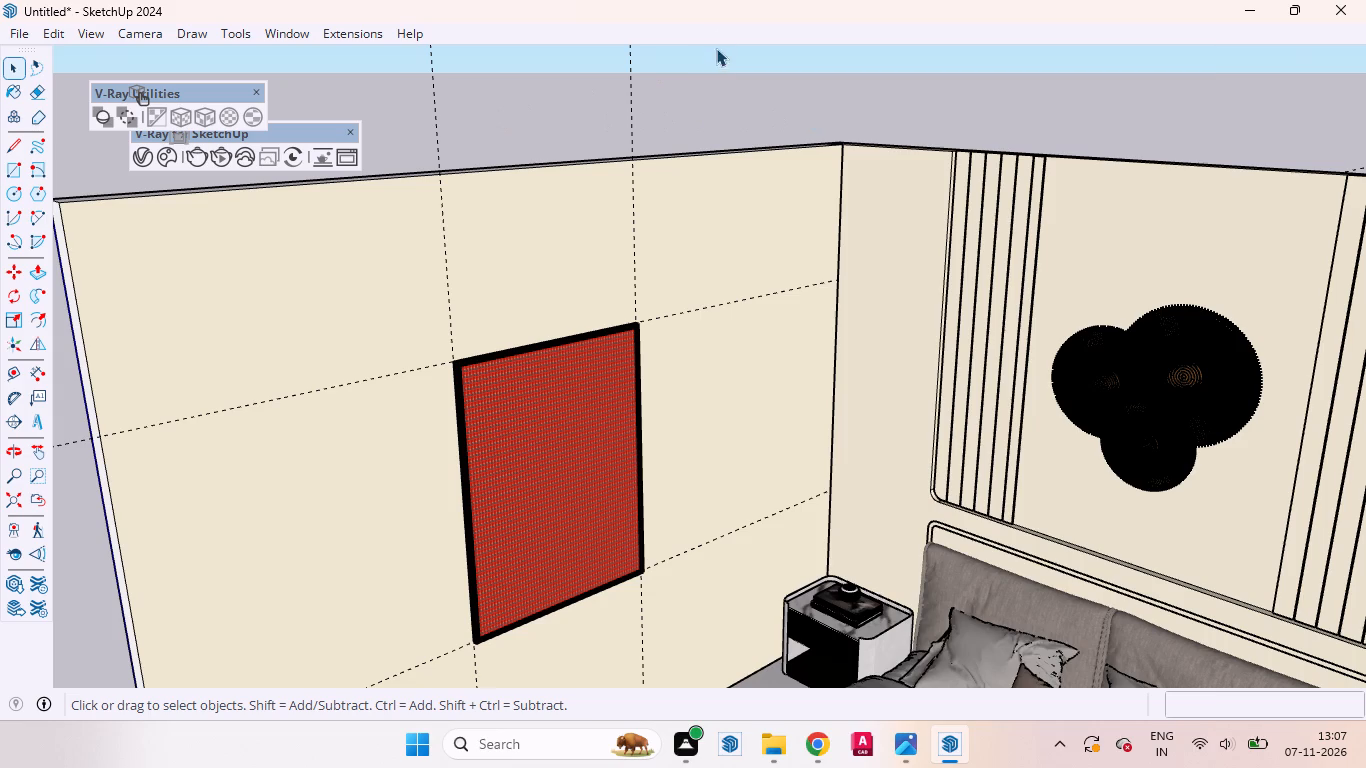
right_click(716, 28)
left_click(1036, 122)
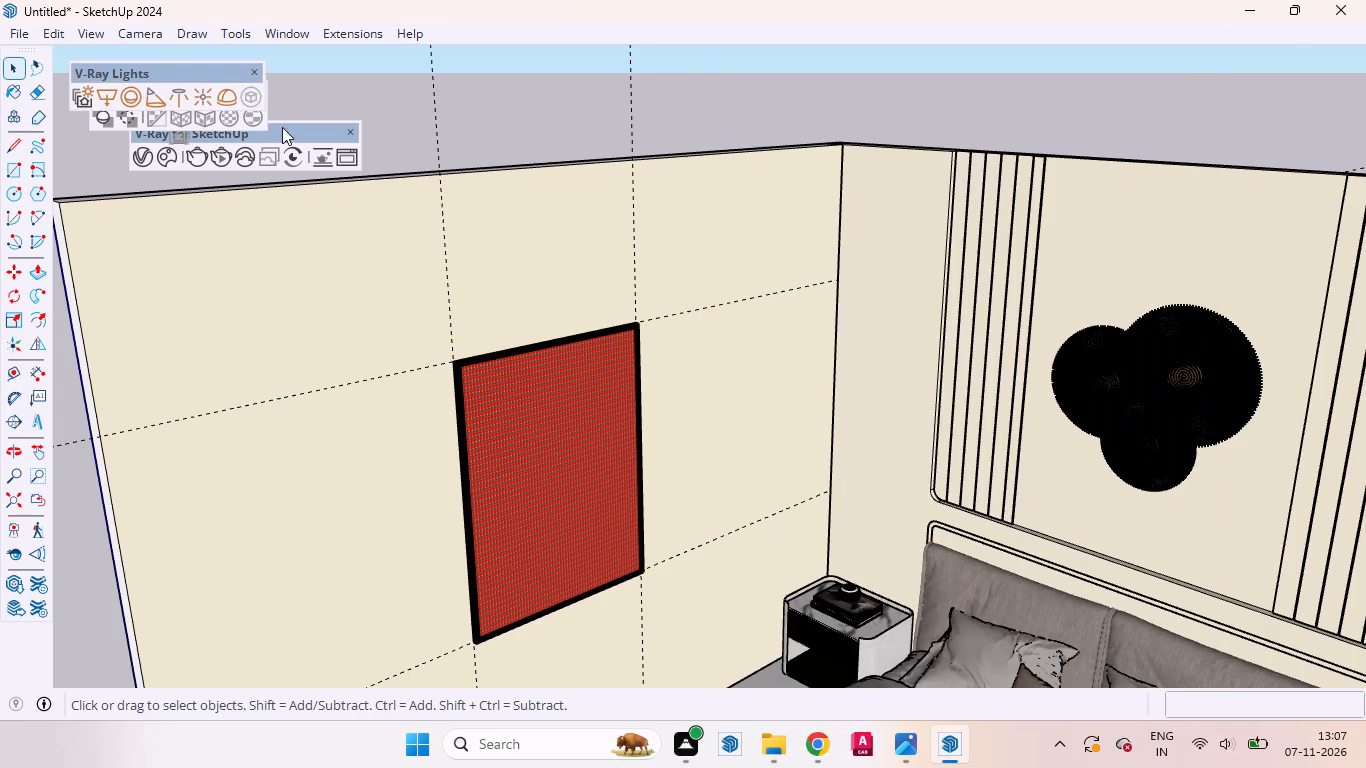
Spread the overlapping V-Ray for SketchUp and V-Ray Lights toolbars apart so that all three V-Ray toolbars are accessible.
left_click_drag(283, 132, 564, 144)
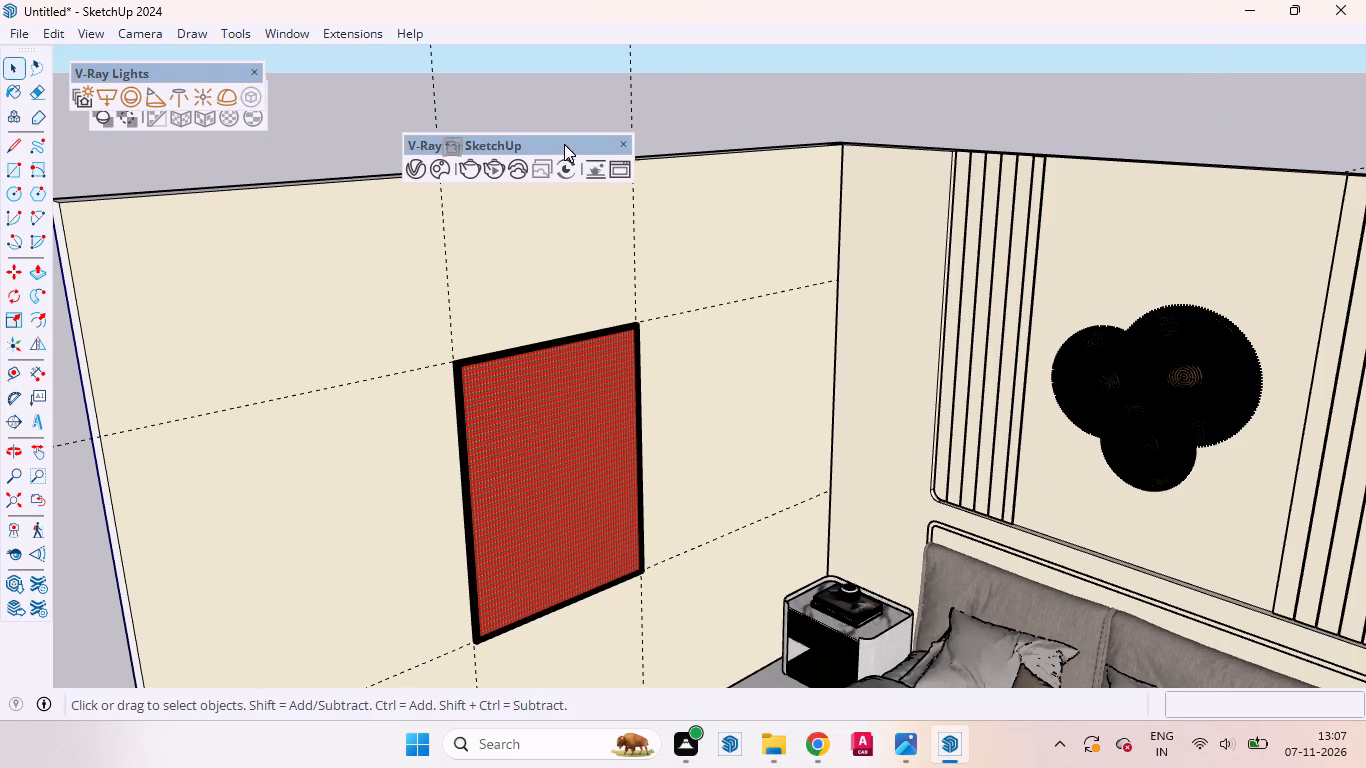
left_click_drag(564, 144, 612, 144)
left_click_drag(199, 71, 462, 80)
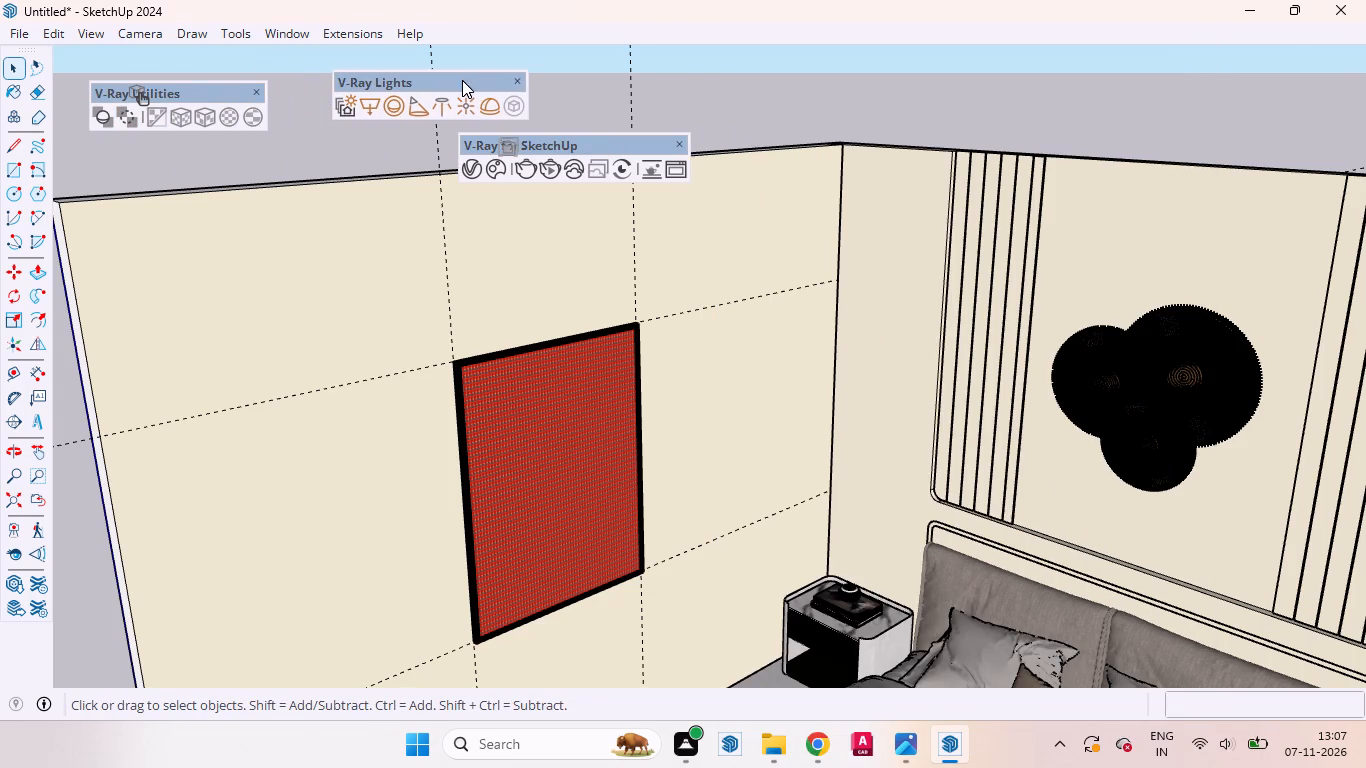
left_click_drag(462, 80, 464, 80)
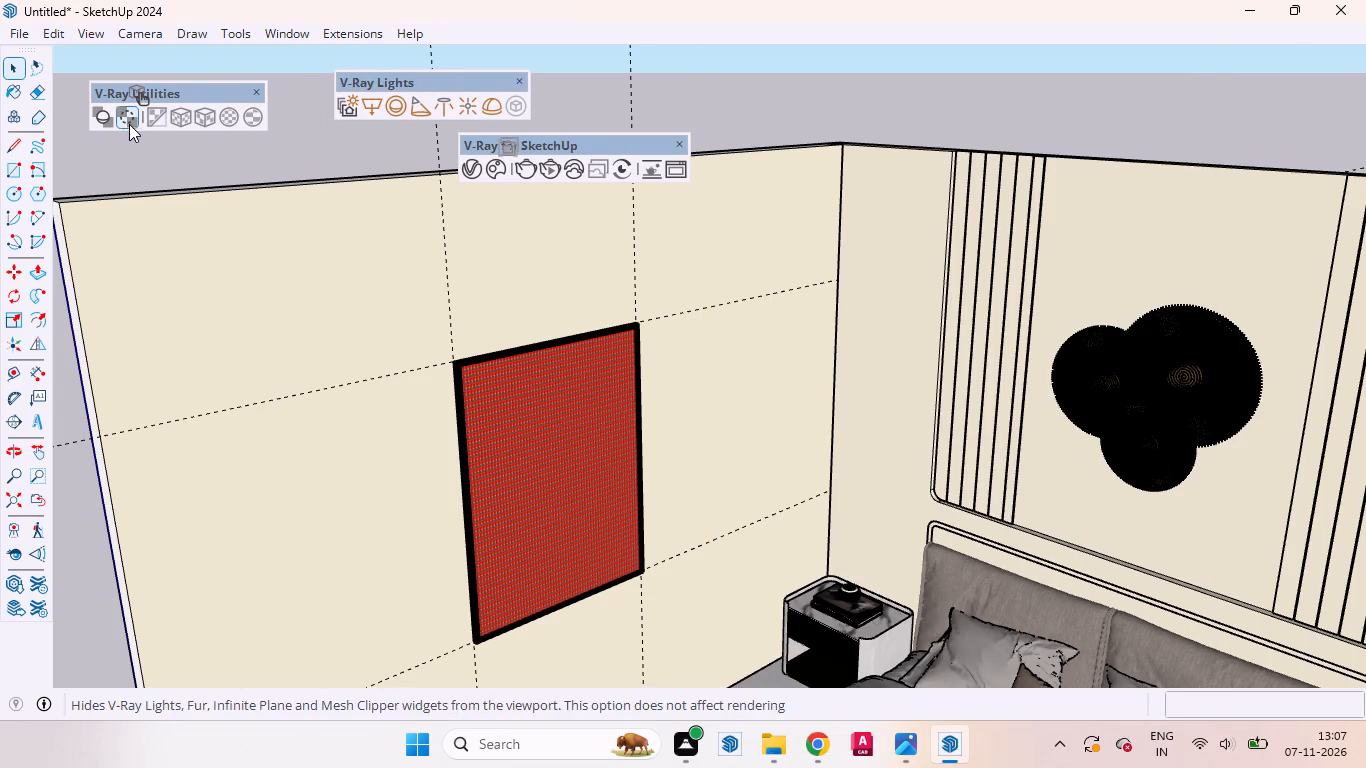
Fit the repeating motorcycle poster texture to the framed panel's front face inside its group with V-Ray's tri-planar fit projection.
scroll(479, 445, "up", 8)
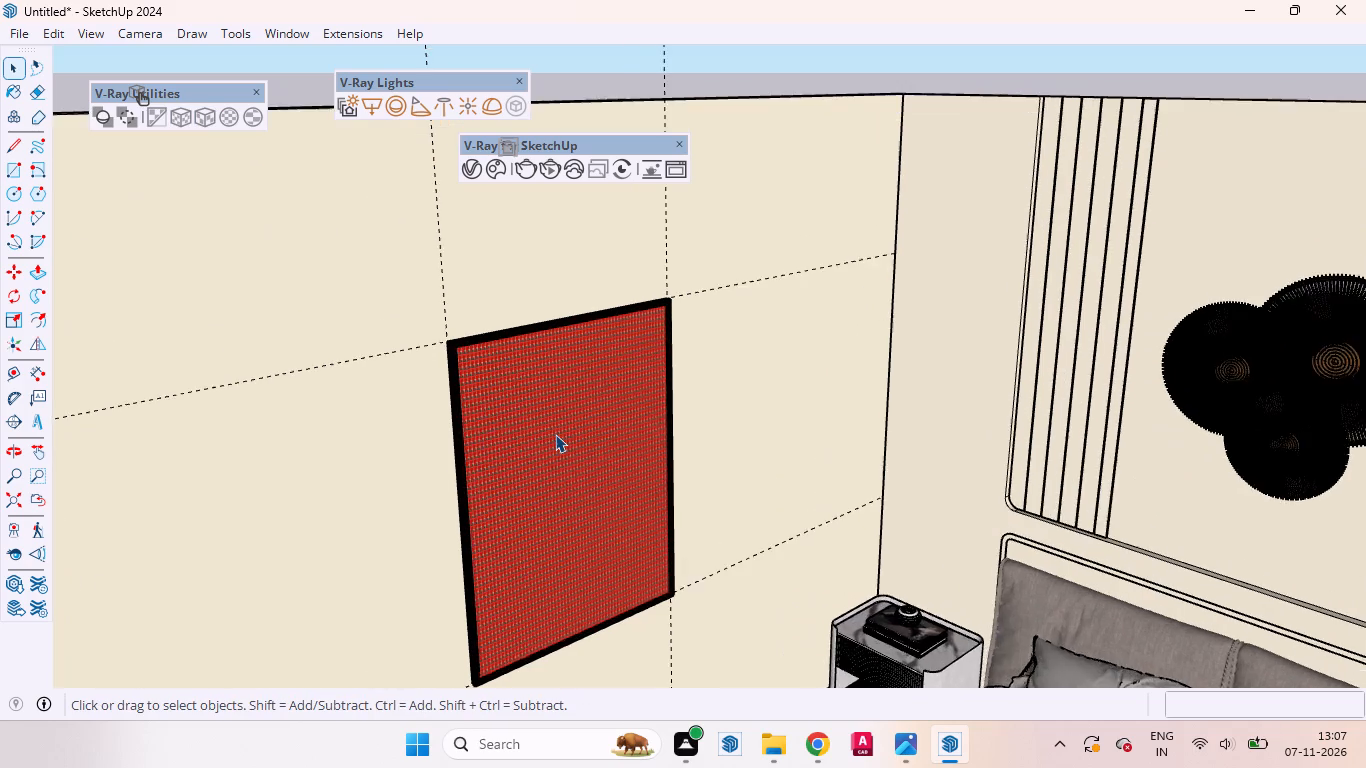
scroll(555, 434, "up", 19)
middle_click_drag(484, 387, 281, 350)
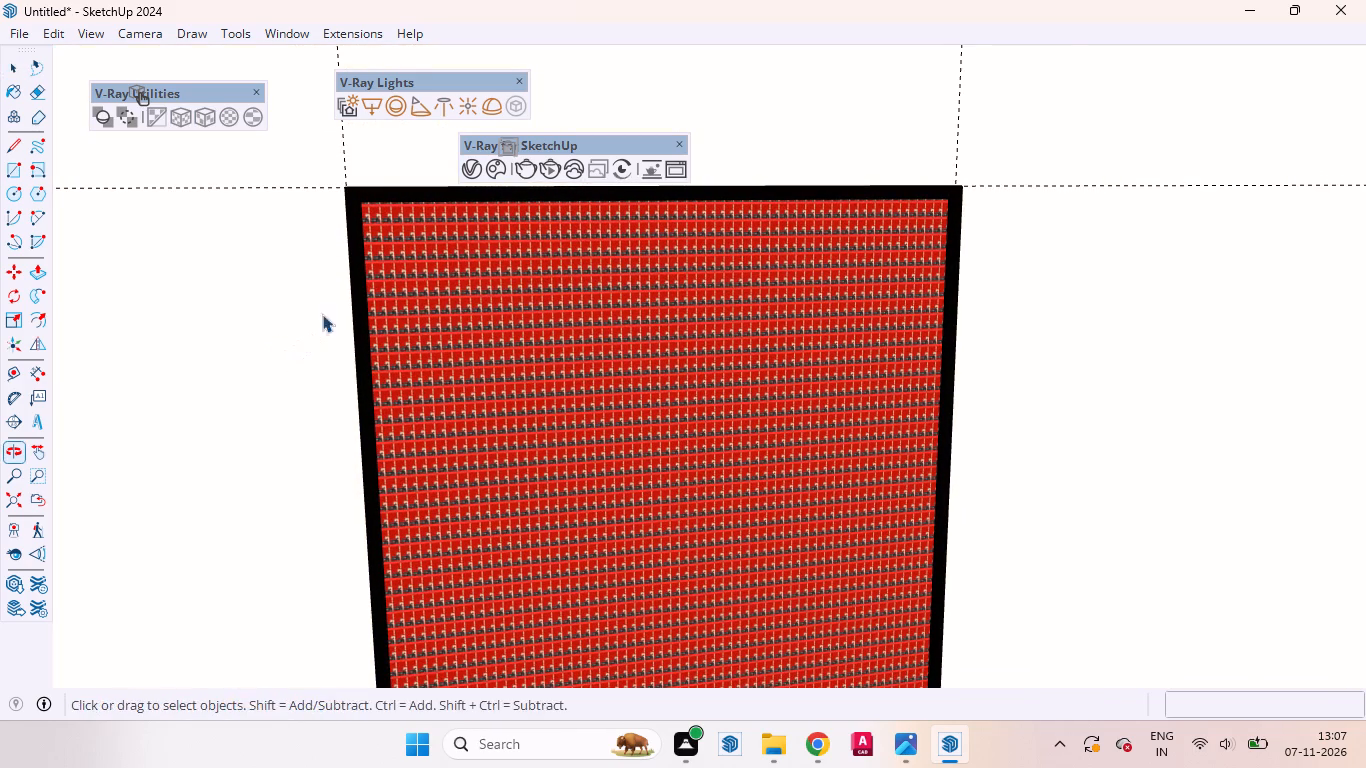
scroll(360, 290, "up", 20)
scroll(360, 290, "up", 2)
scroll(385, 243, "down", 1)
scroll(385, 243, "up", 6)
left_click(405, 305)
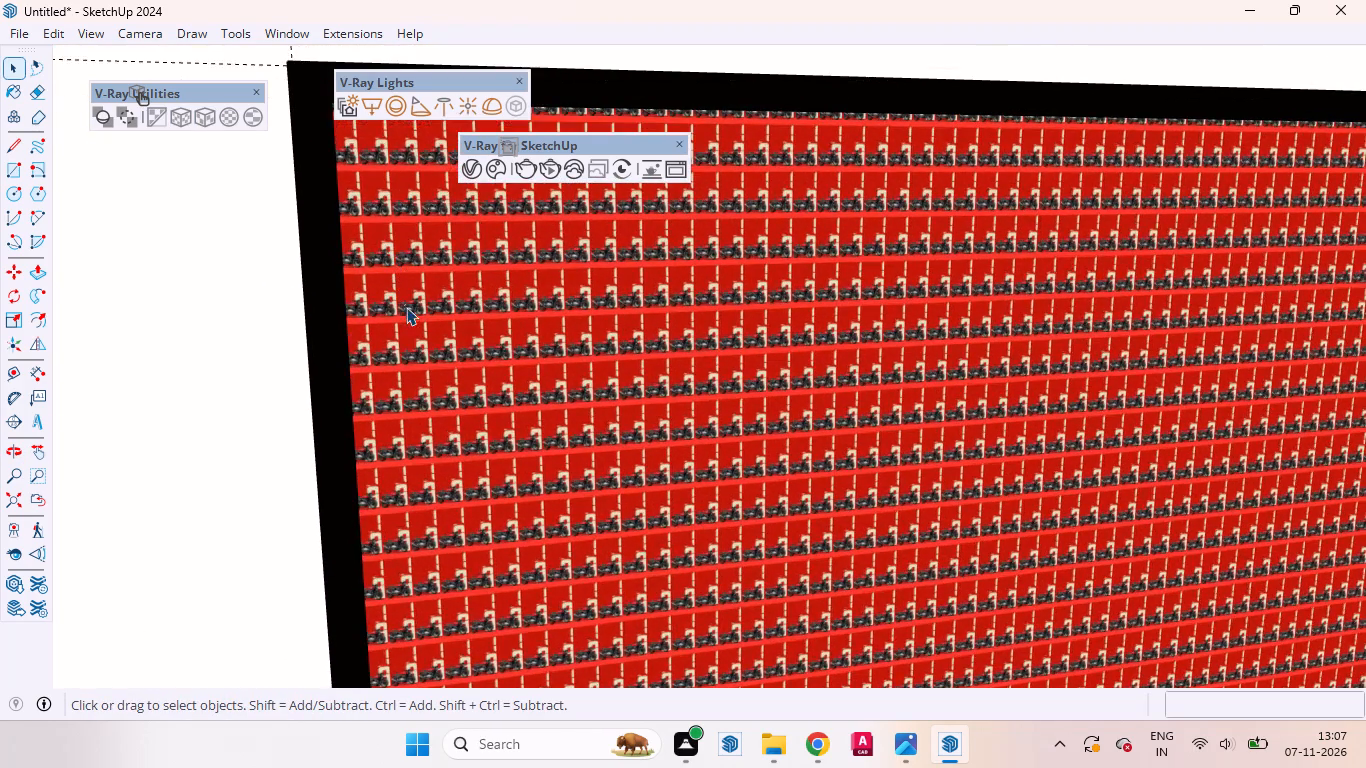
double_click(412, 313)
left_click(430, 324)
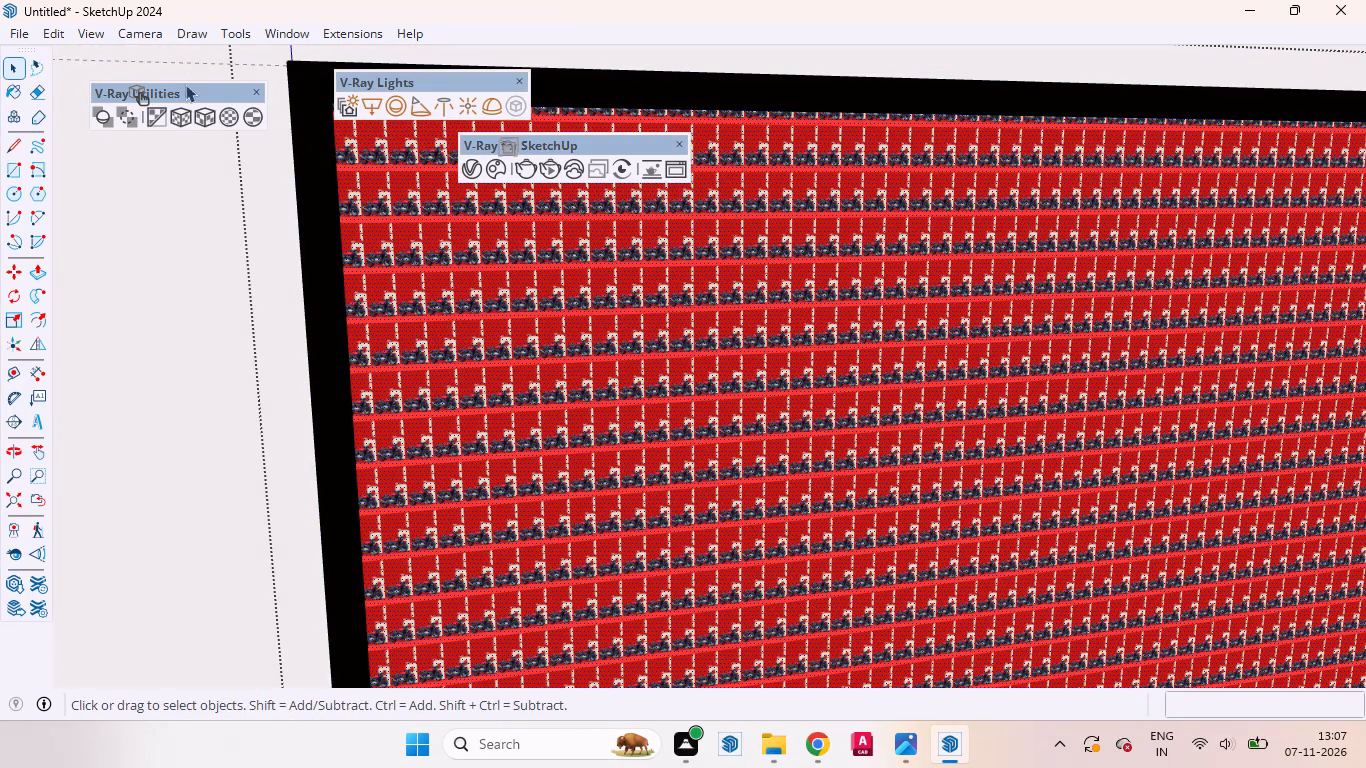
left_click(205, 120)
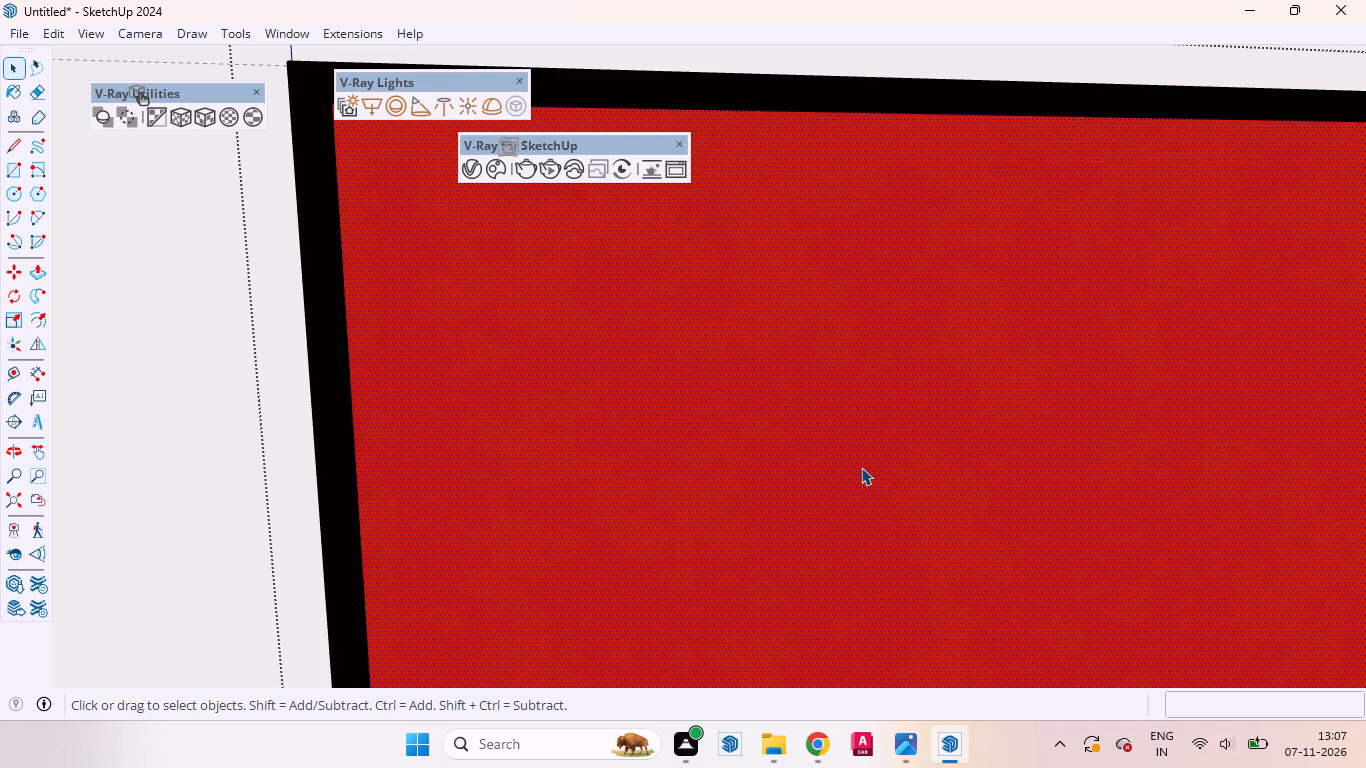
Check the fitted motorcycle poster up close and from across the room, and leave the panel's group.
scroll(670, 444, "down", 5)
scroll(653, 326, "down", 1)
scroll(653, 326, "up", 1)
scroll(653, 326, "down", 4)
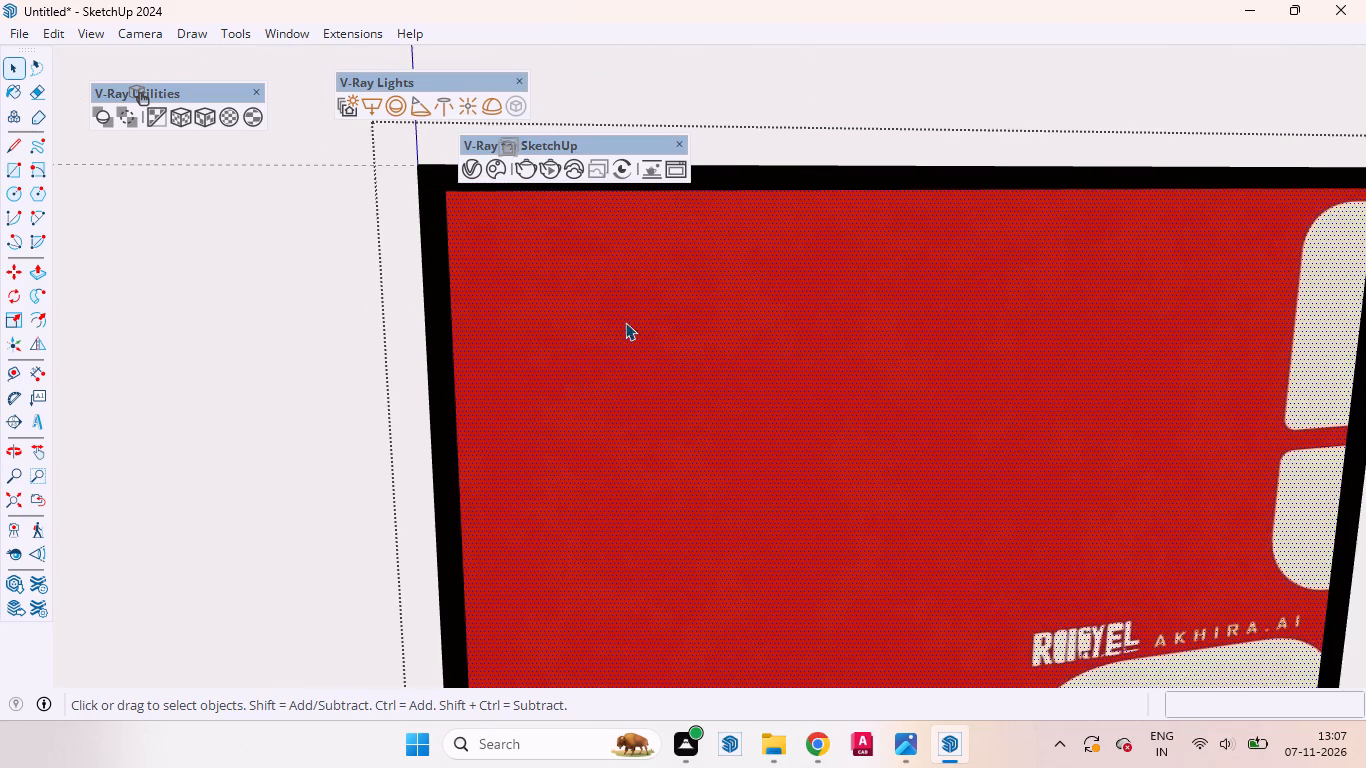
scroll(601, 320, "down", 12)
scroll(639, 278, "up", 3)
scroll(647, 271, "down", 15)
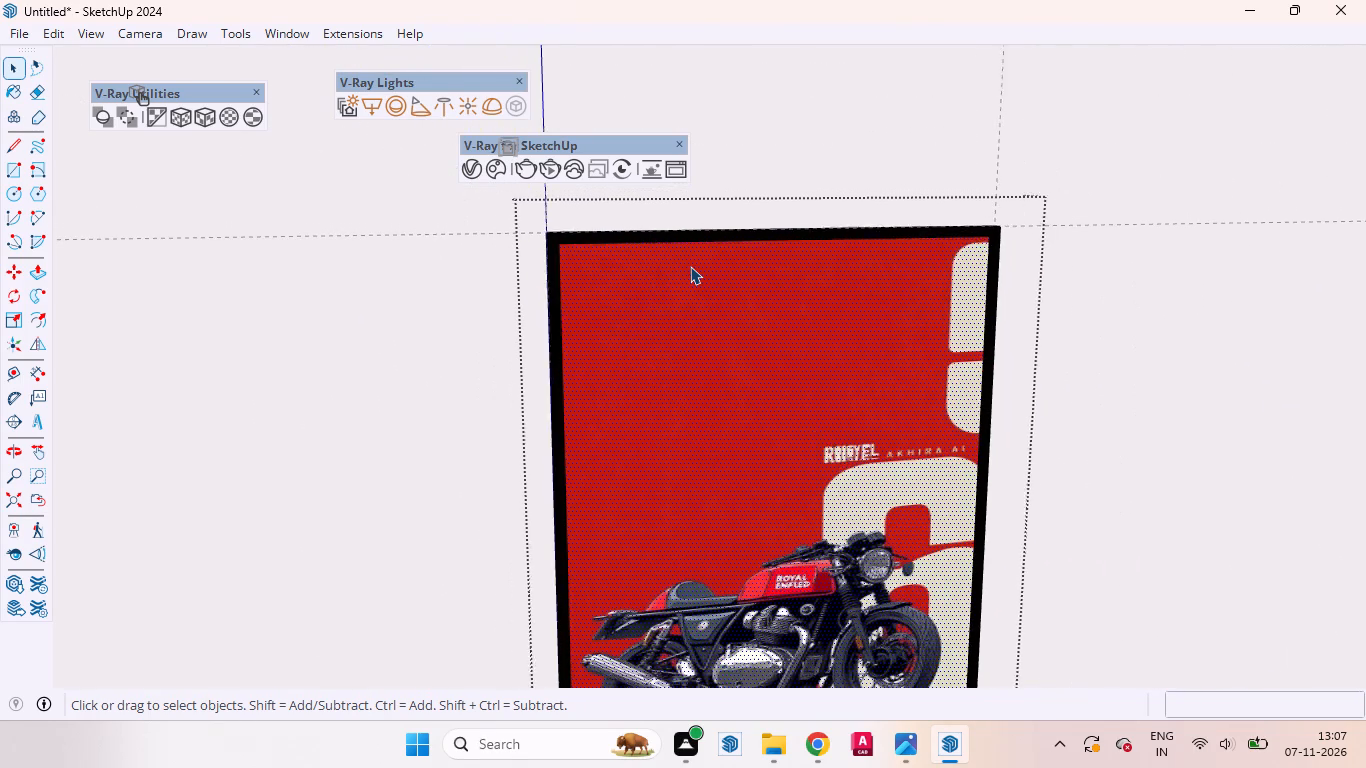
scroll(690, 266, "down", 5)
middle_click_drag(661, 412, 973, 455)
scroll(889, 321, "down", 10)
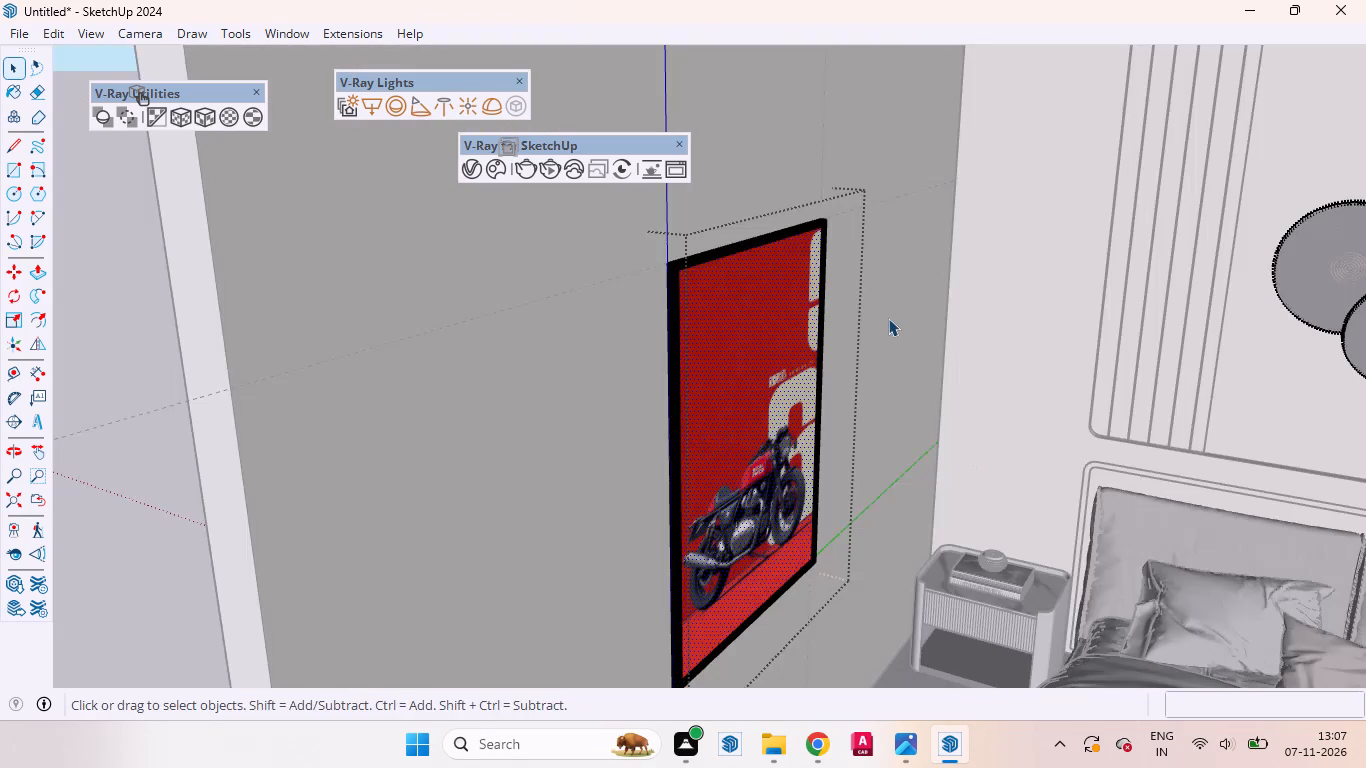
scroll(888, 318, "down", 13)
left_click(491, 556)
double_click(476, 552)
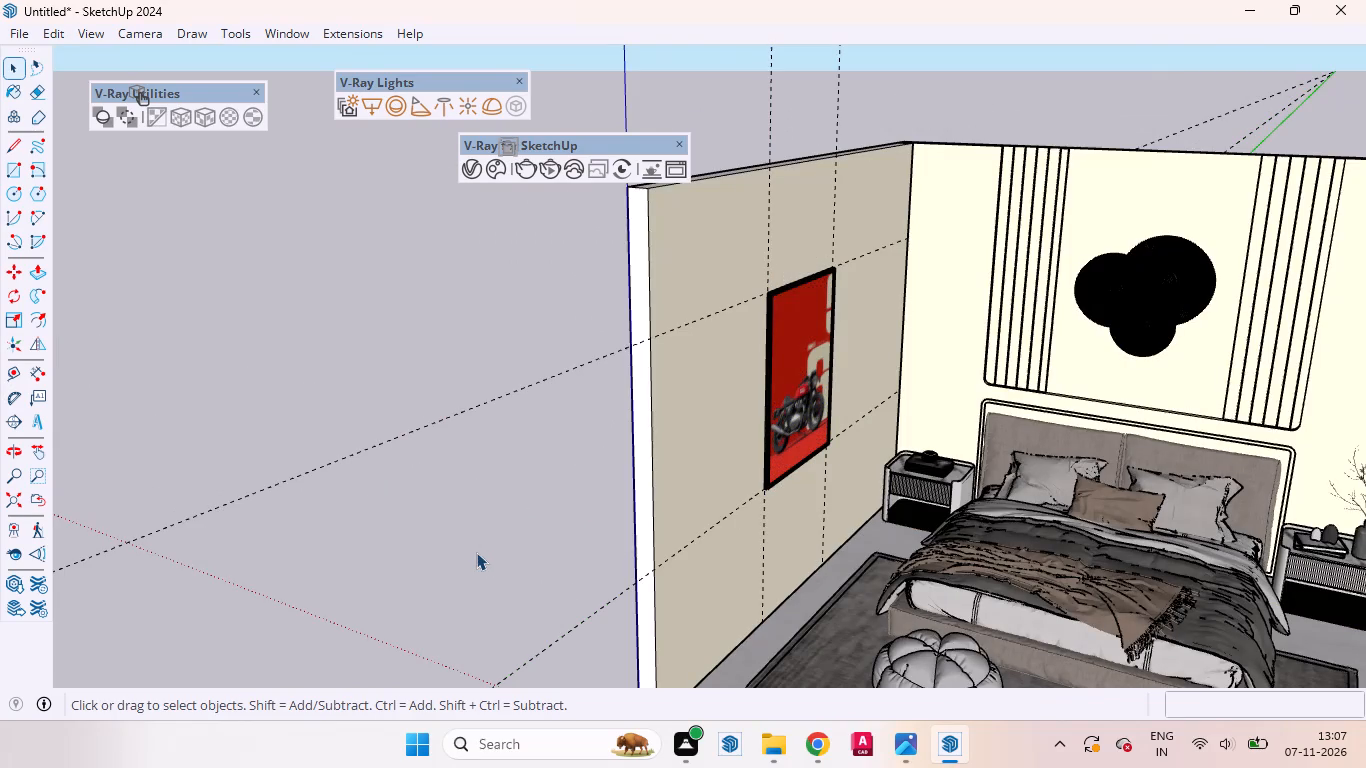
Examine the three round woven wall decorations above the bed up close, dismissing the V-Ray log window and update notification.
scroll(1269, 254, "up", 18)
scroll(1132, 346, "down", 1)
scroll(1132, 346, "up", 8)
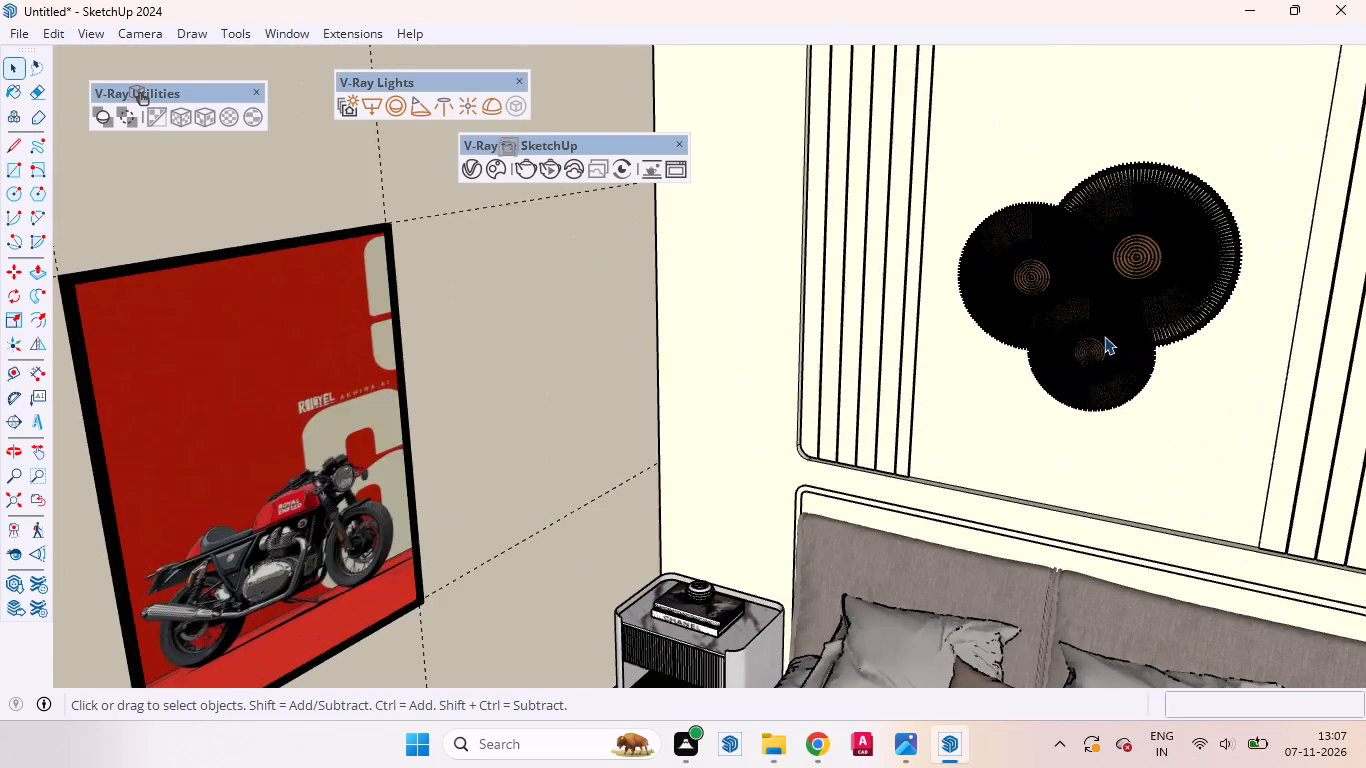
scroll(1104, 336, "up", 6)
scroll(1105, 349, "down", 1)
scroll(1105, 349, "up", 17)
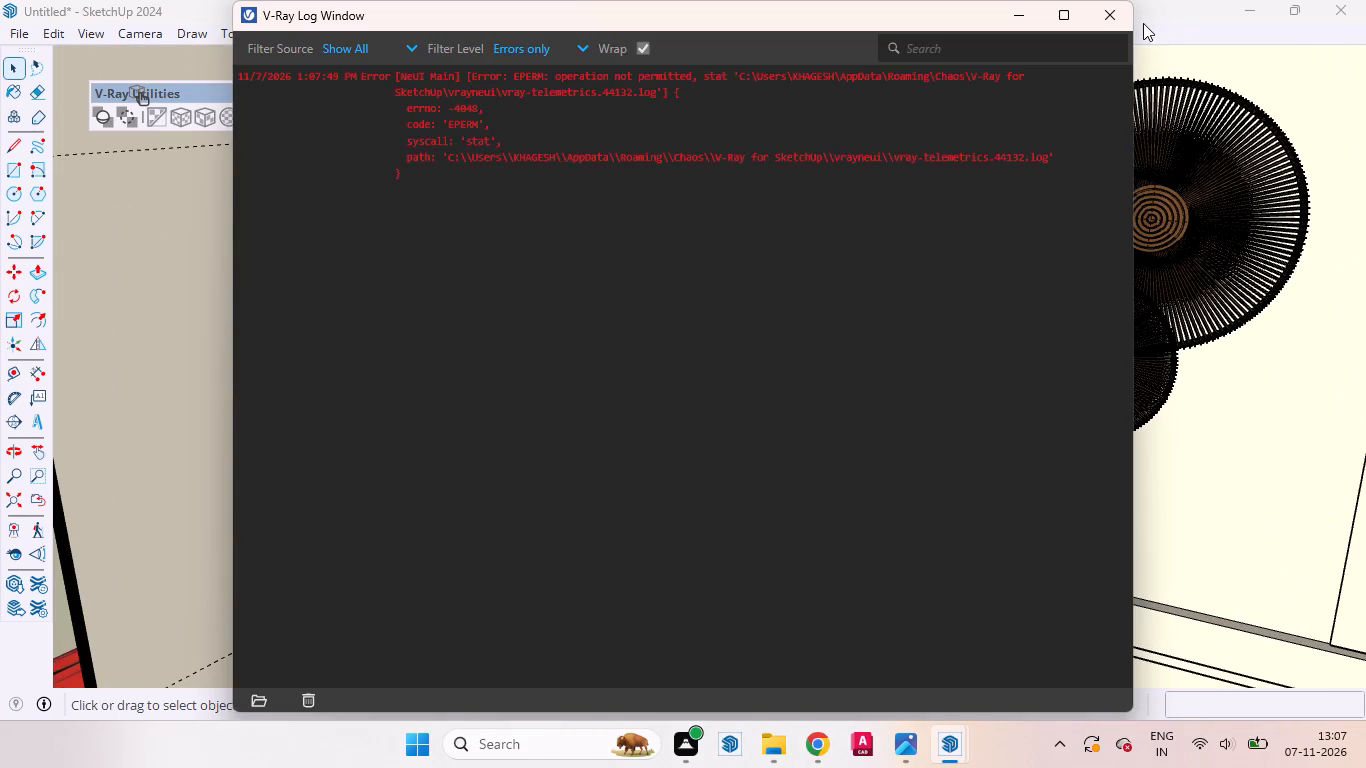
left_click(1103, 15)
scroll(1080, 339, "up", 8)
scroll(1103, 394, "down", 1)
scroll(1103, 394, "up", 3)
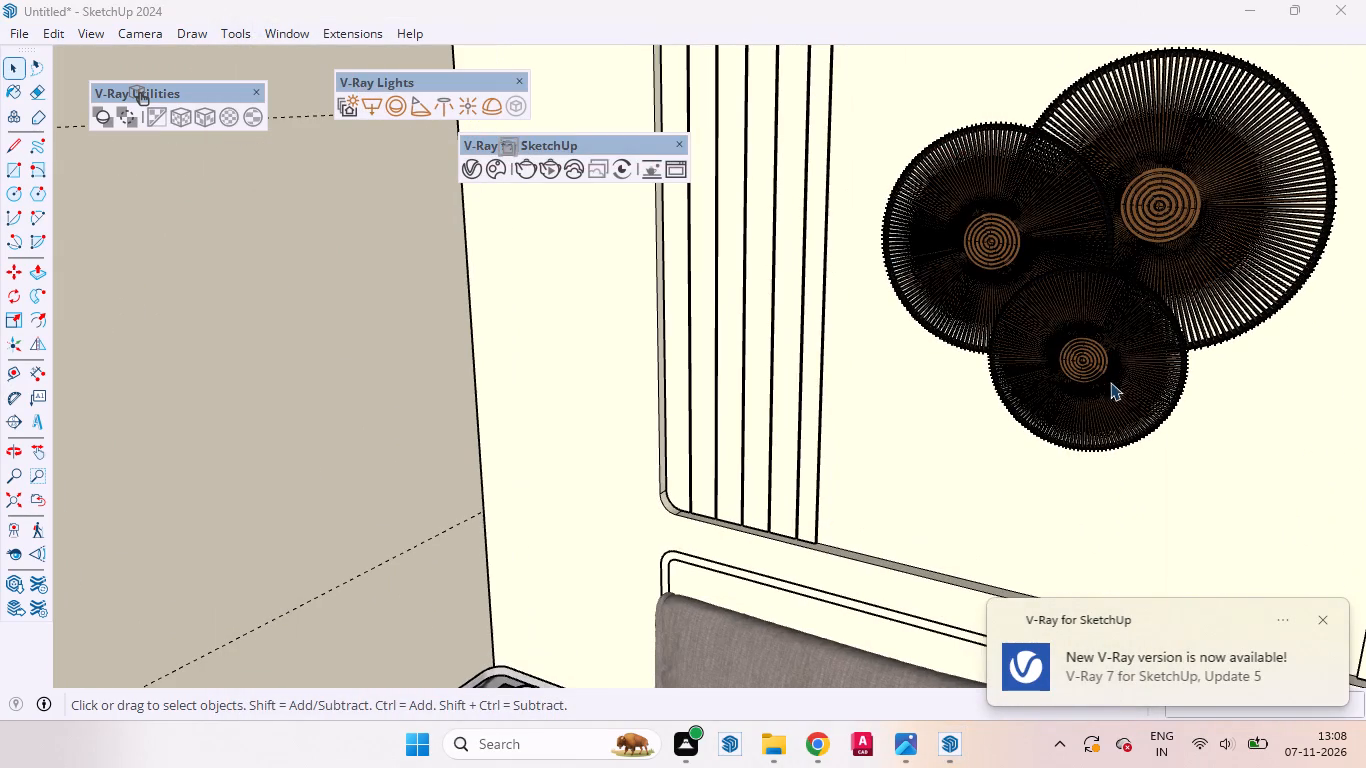
left_click(1322, 622)
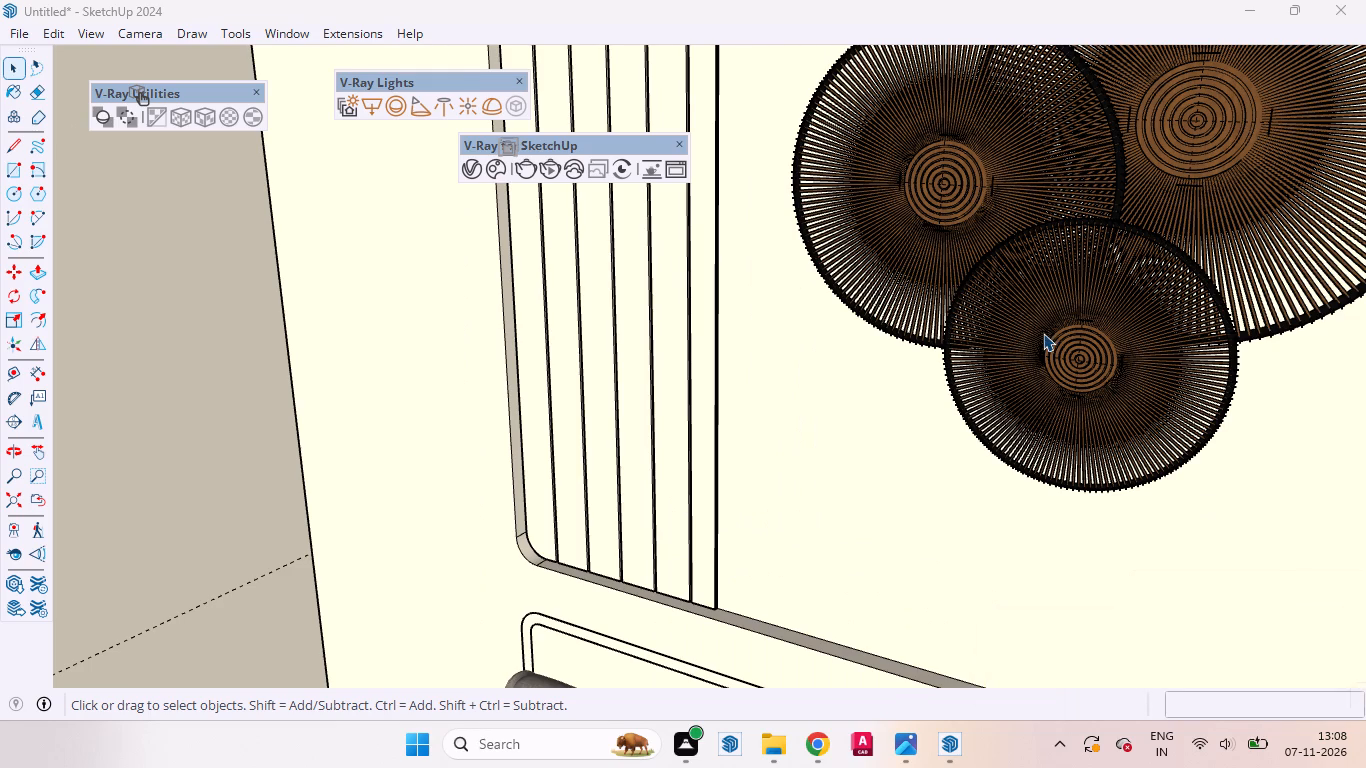
scroll(1043, 333, "up", 20)
scroll(1043, 333, "up", 6)
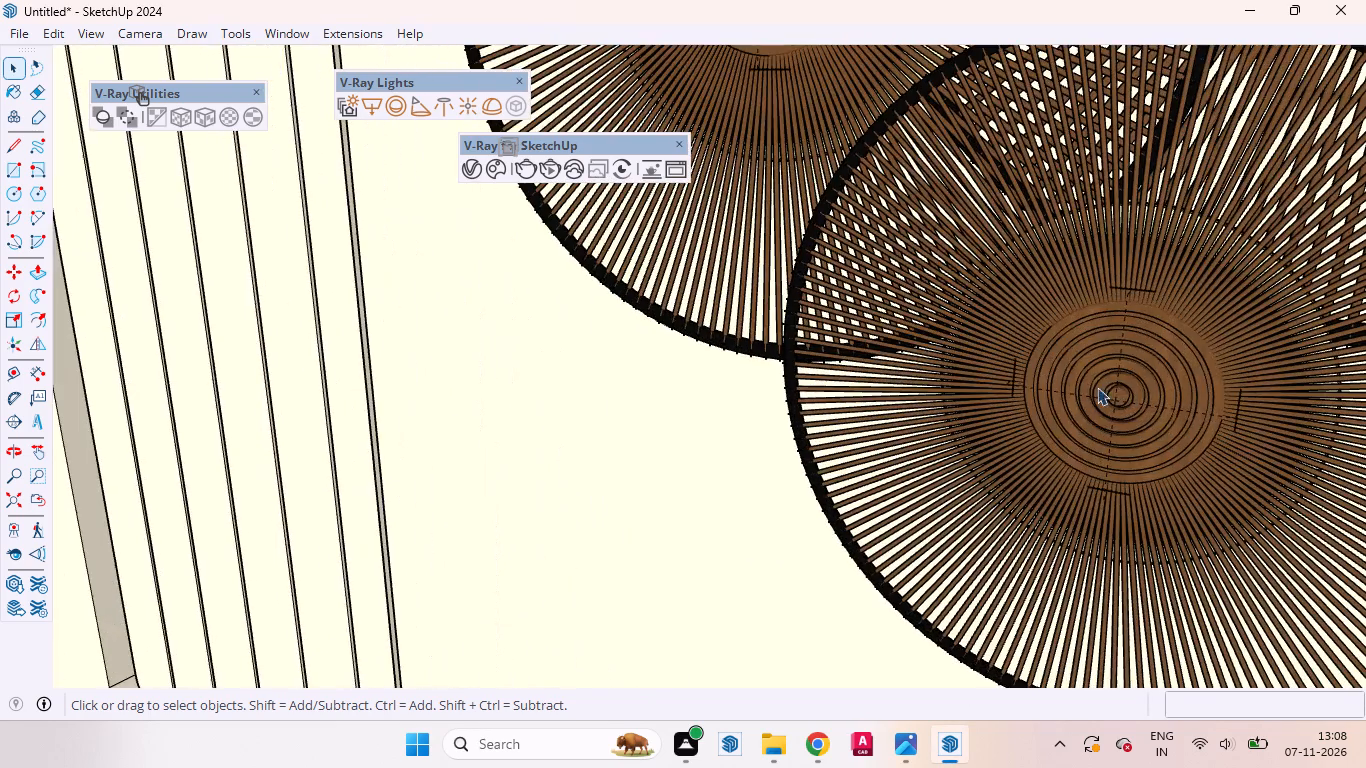
middle_click_drag(1097, 387, 1209, 321)
scroll(1209, 321, "up", 1)
scroll(1149, 365, "down", 10)
scroll(1053, 373, "down", 11)
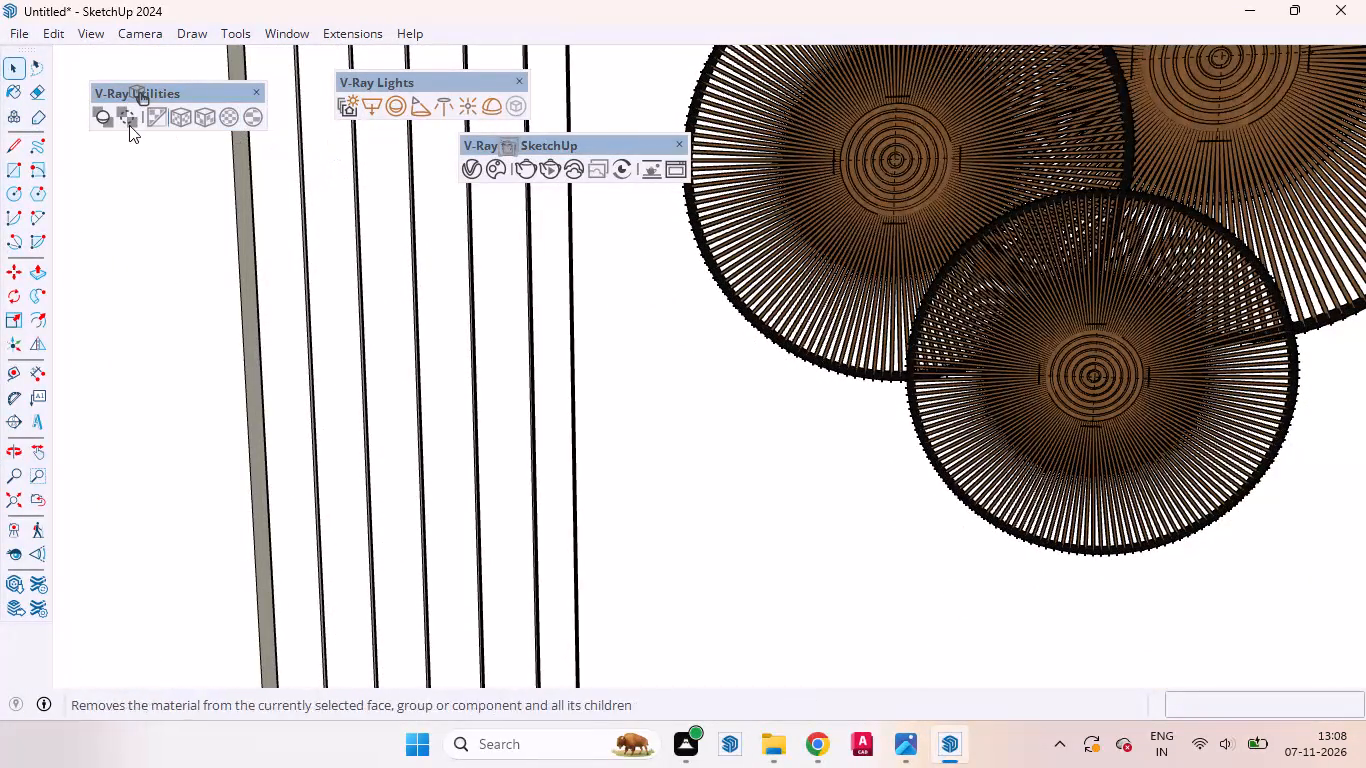
Switch off the SunLight in the V-Ray Asset Editor's list of scene lights.
left_click(472, 172)
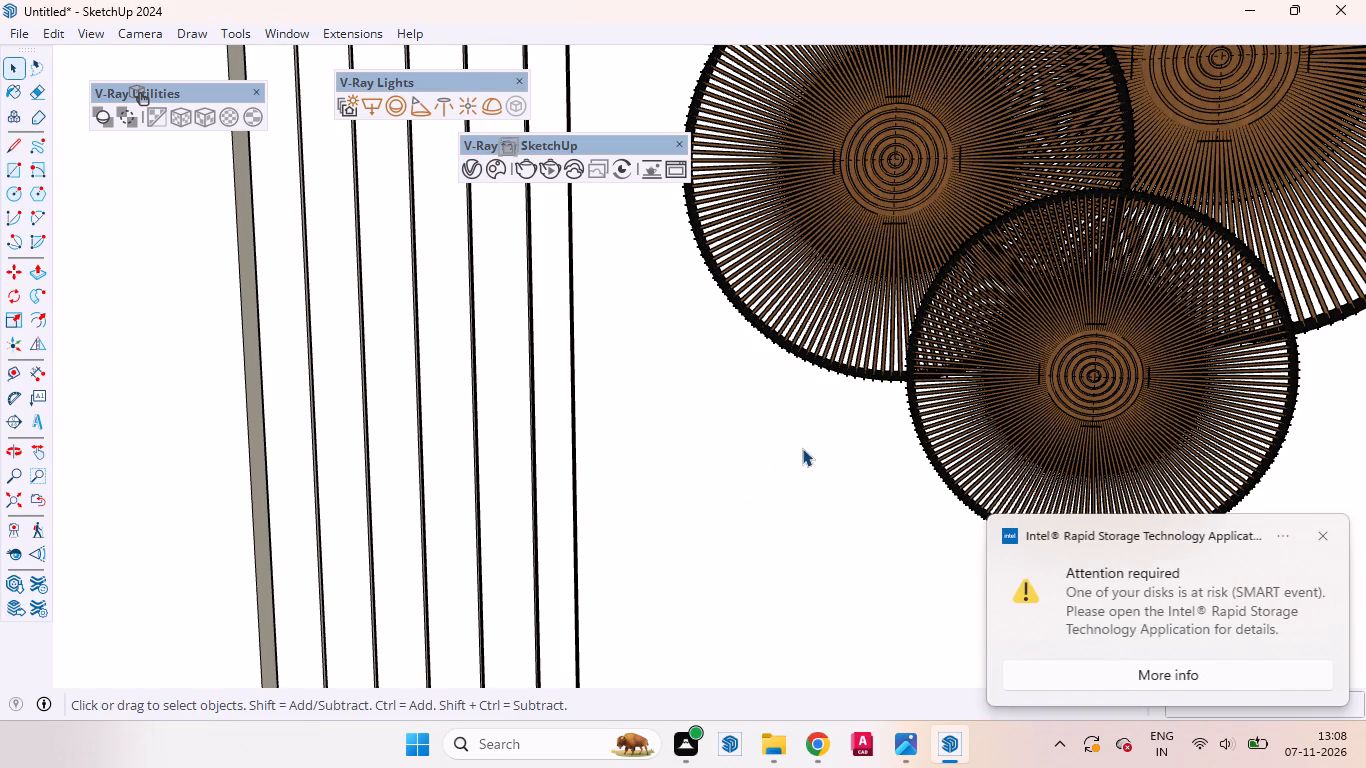
left_click(1319, 542)
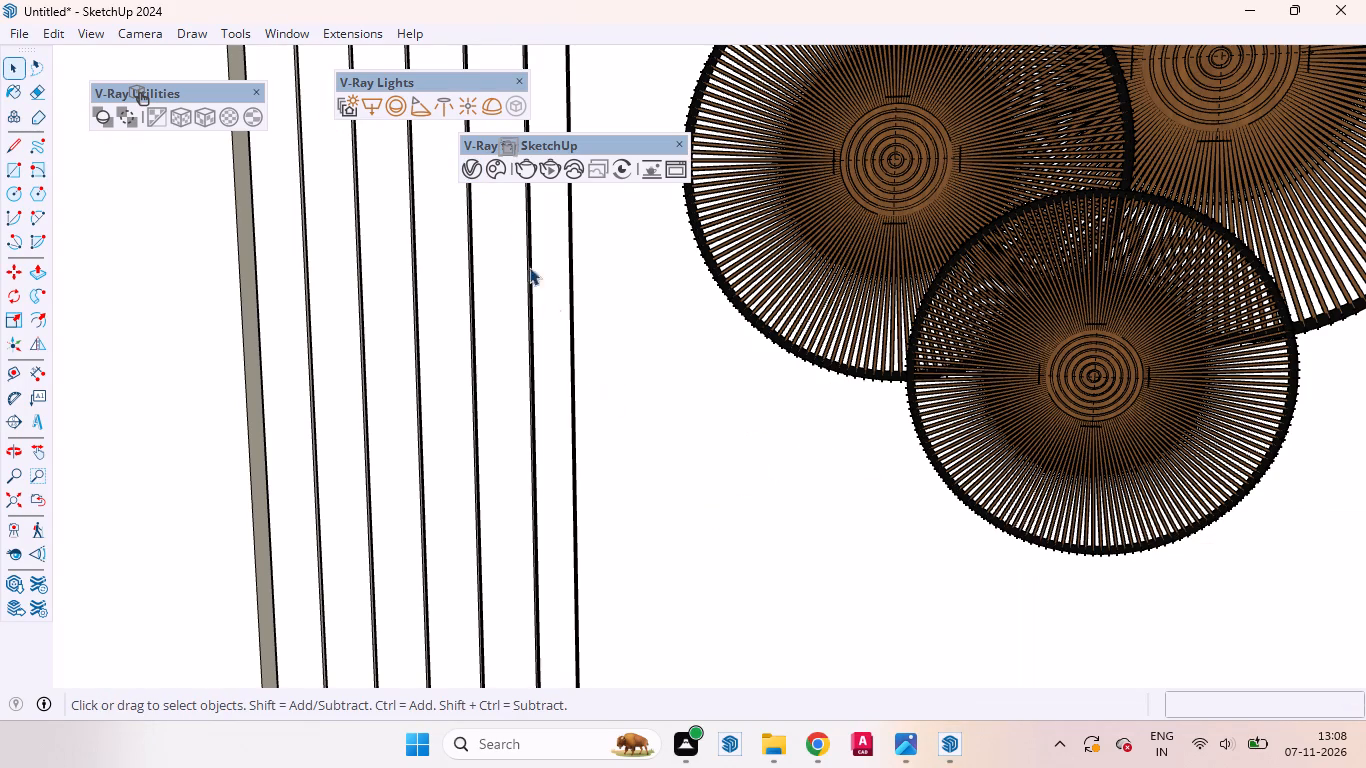
scroll(655, 364, "down", 7)
scroll(845, 279, "up", 3)
scroll(847, 278, "down", 1)
scroll(847, 278, "up", 1)
scroll(848, 277, "down", 5)
scroll(206, 233, "down", 18)
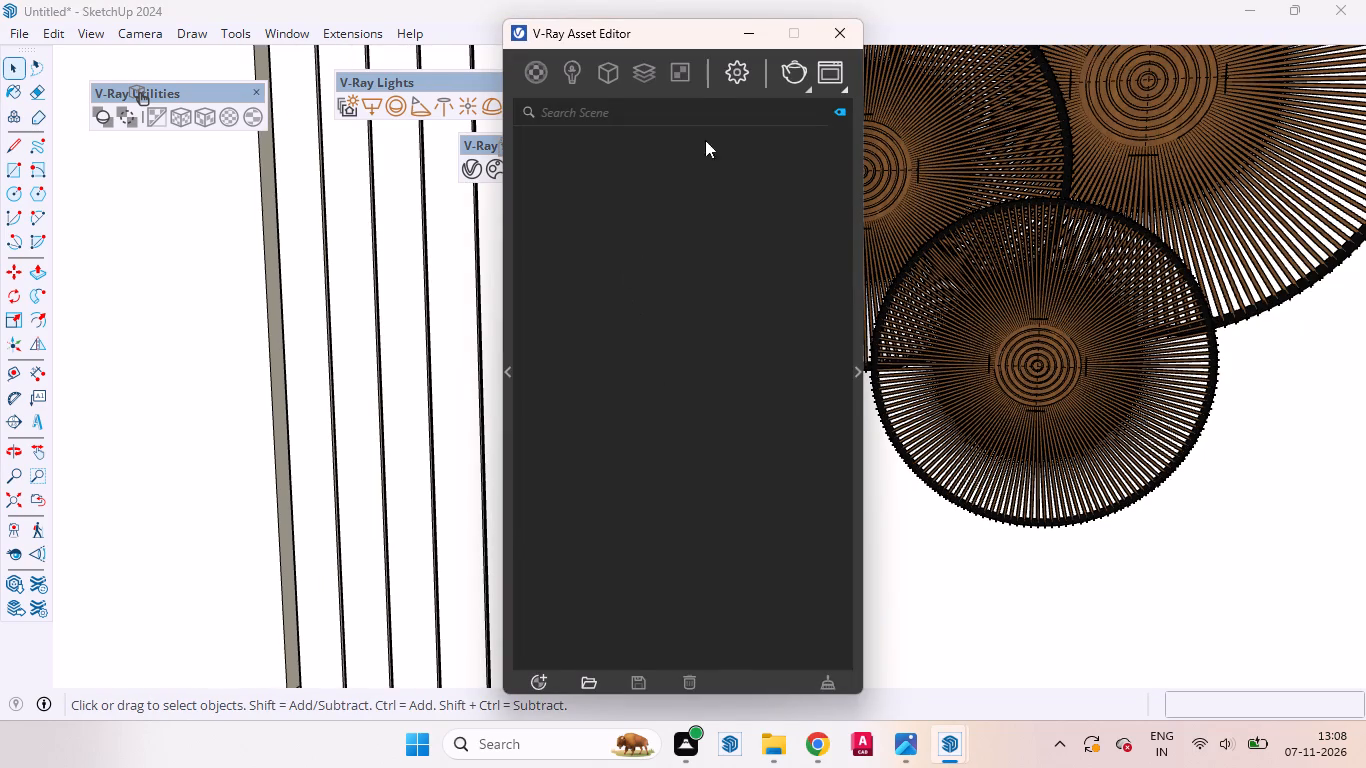
left_click(571, 65)
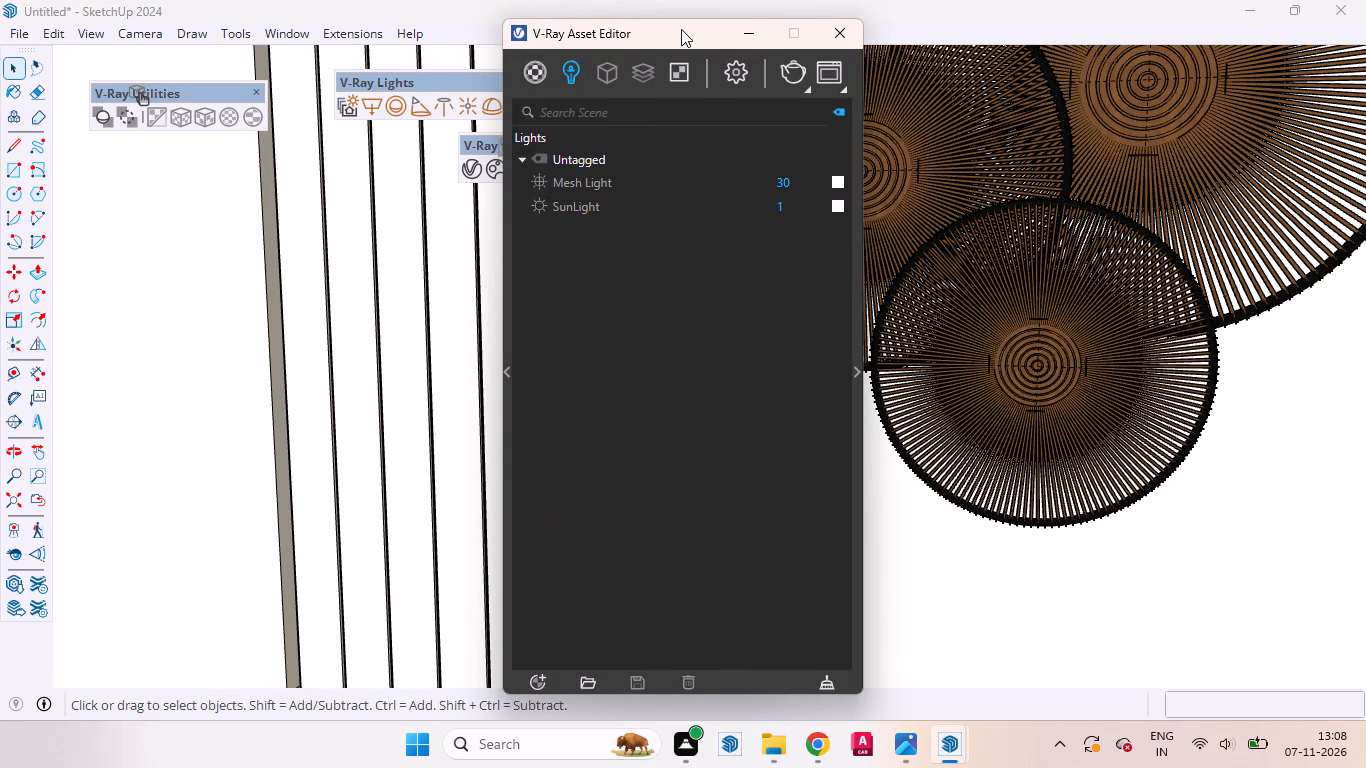
left_click_drag(681, 29, 350, 74)
scroll(1090, 274, "down", 1)
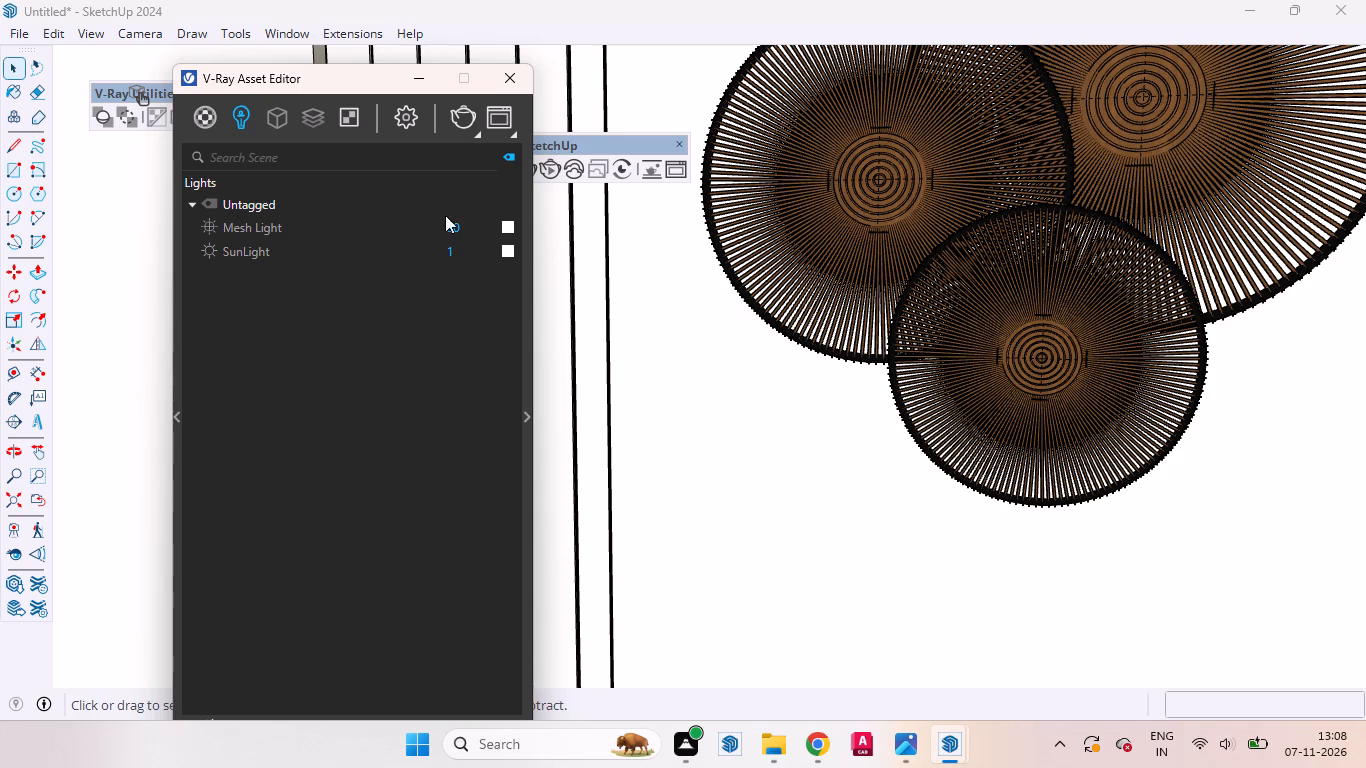
left_click(202, 247)
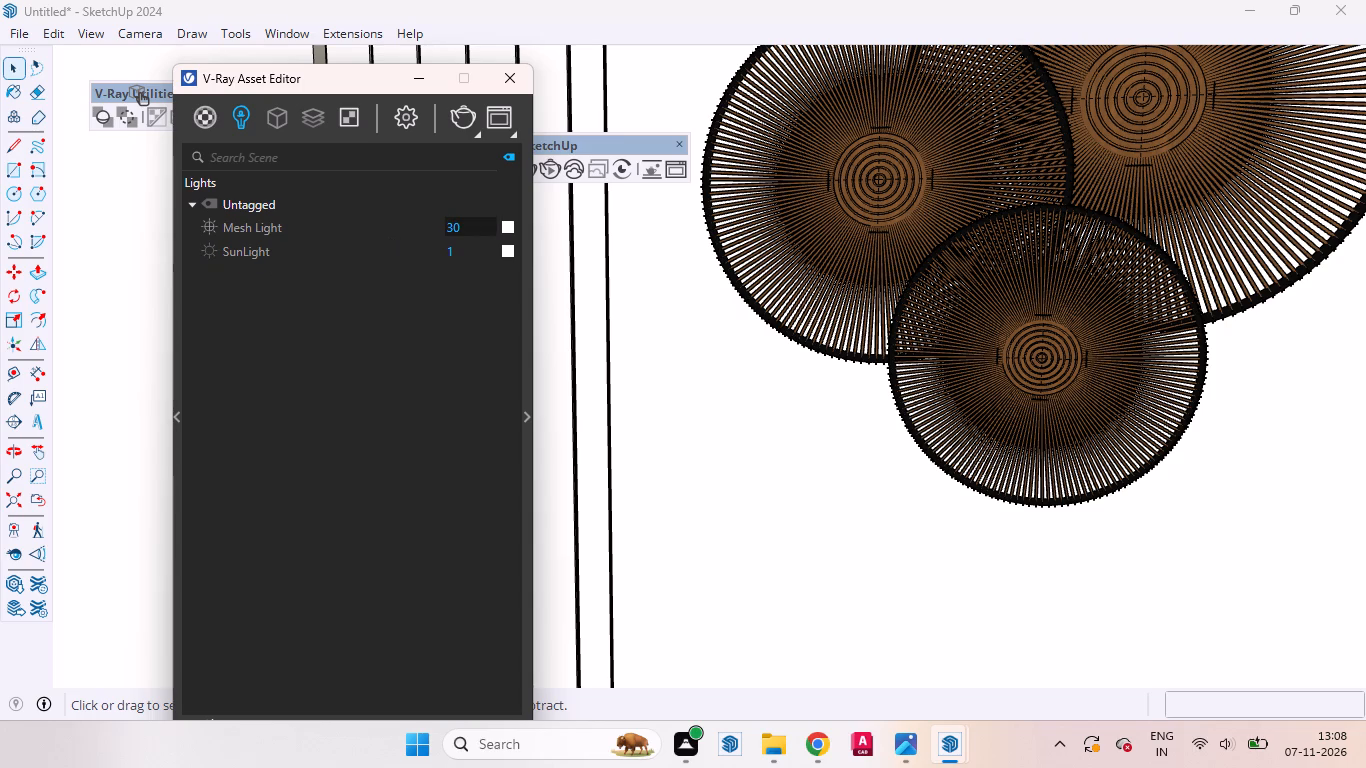
Set the Mesh Light's intensity to 300 in the V-Ray Asset Editor.
left_click(473, 225)
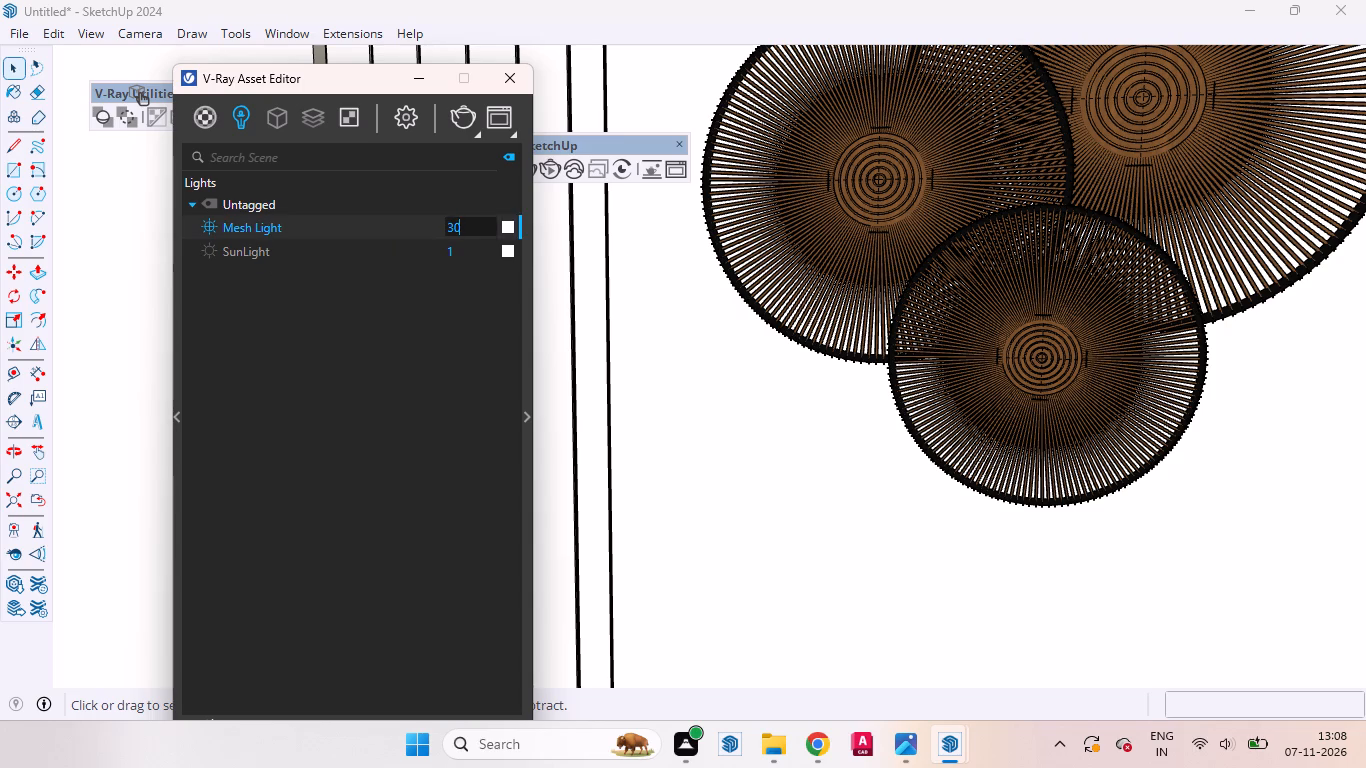
key("0")
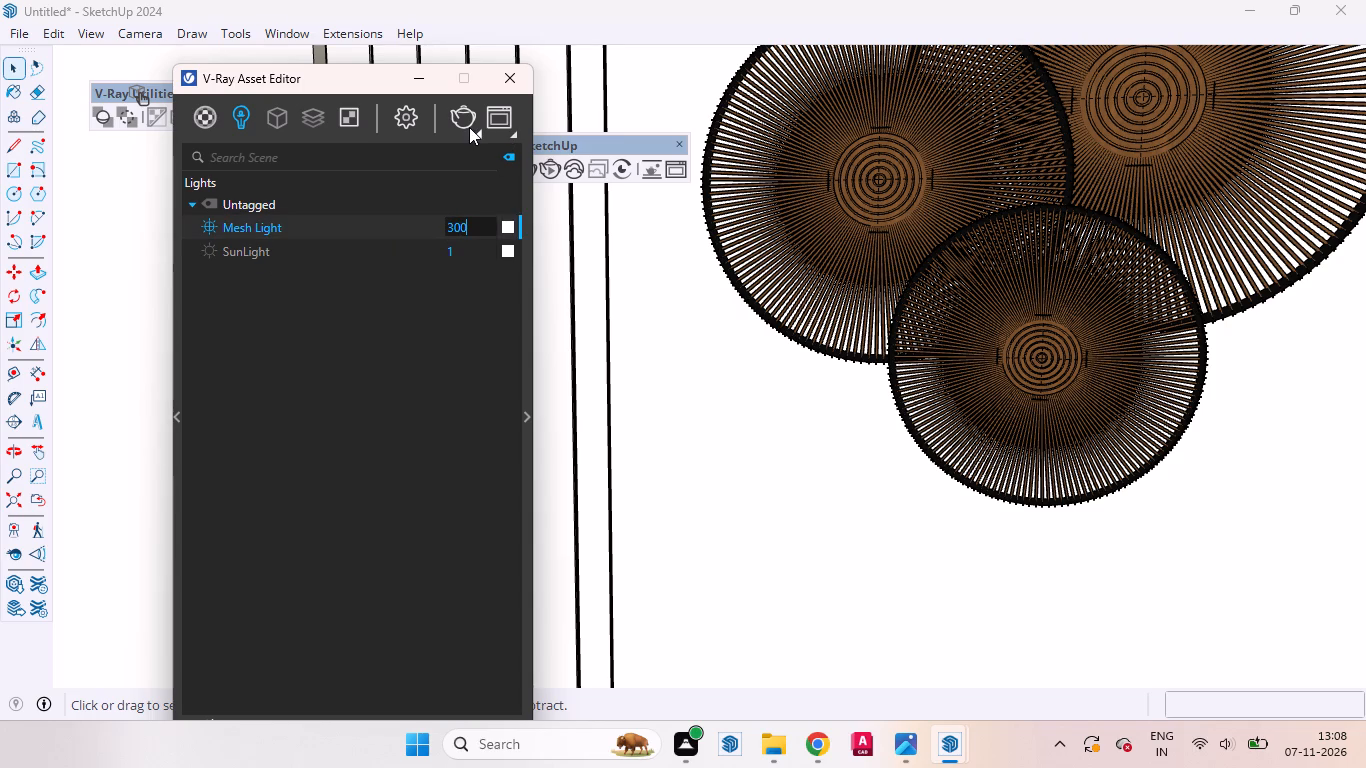
Start an interactive V-Ray render of the current view from the Asset Editor.
left_click(474, 129)
left_click(462, 165)
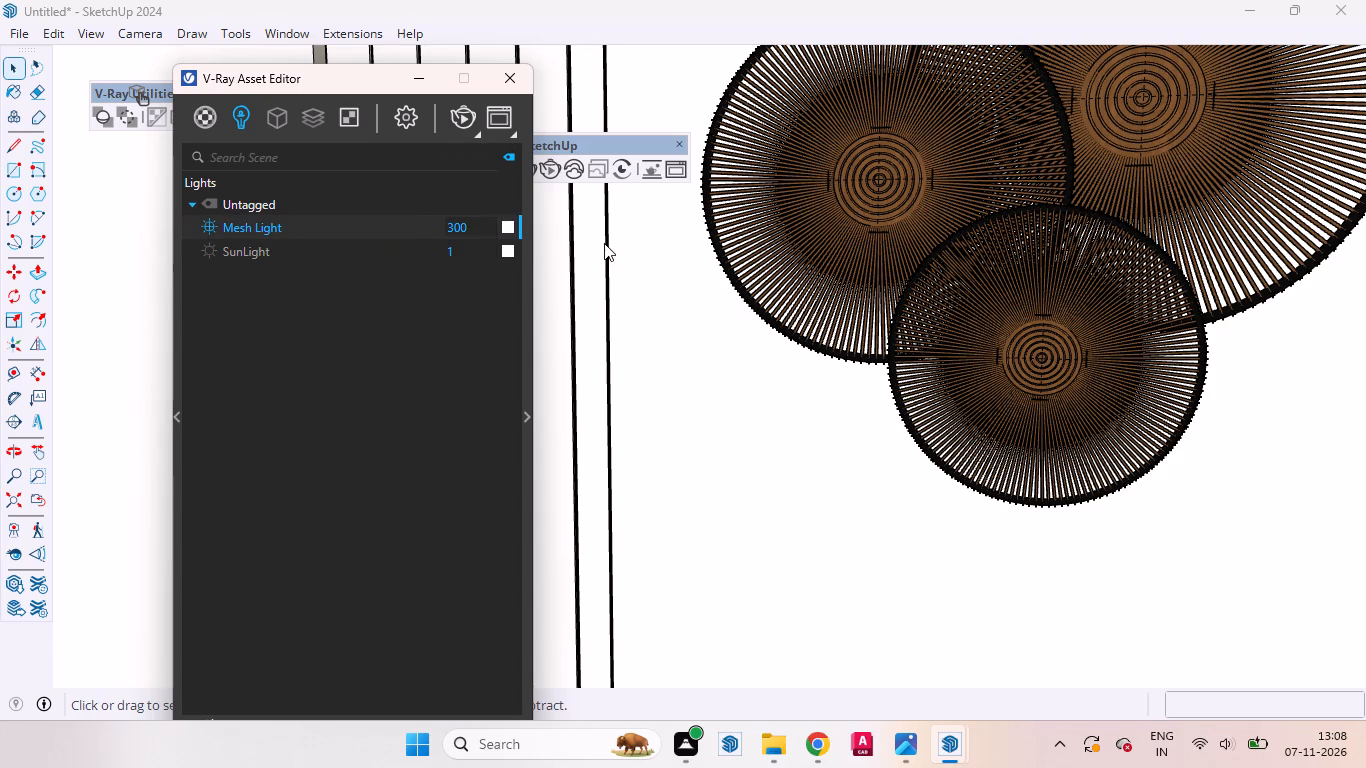
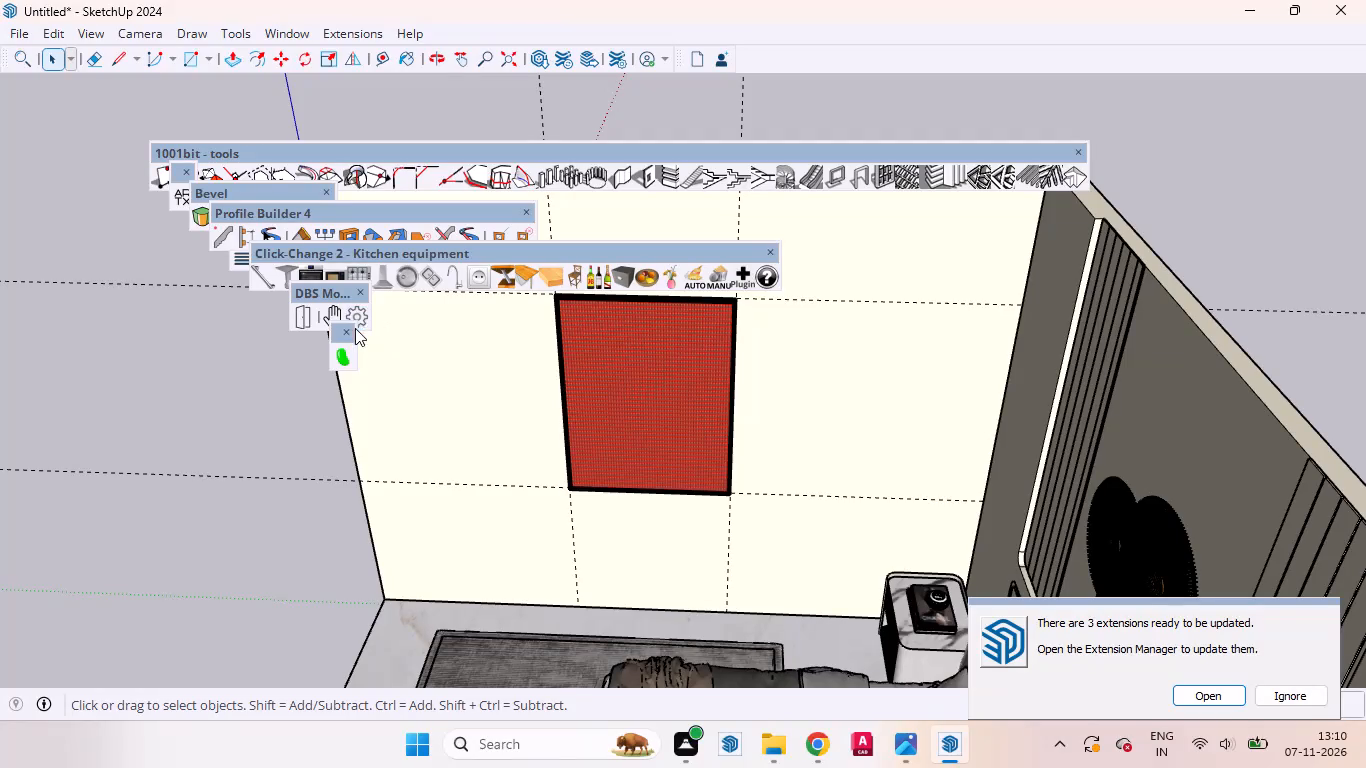
Close the floating extension toolbars, including DBS Move, Click-Change 2, Profile Builder 4, FenceMaker, Bevel and 1001bit.
left_click(350, 328)
middle_click_drag(386, 457, 805, 503)
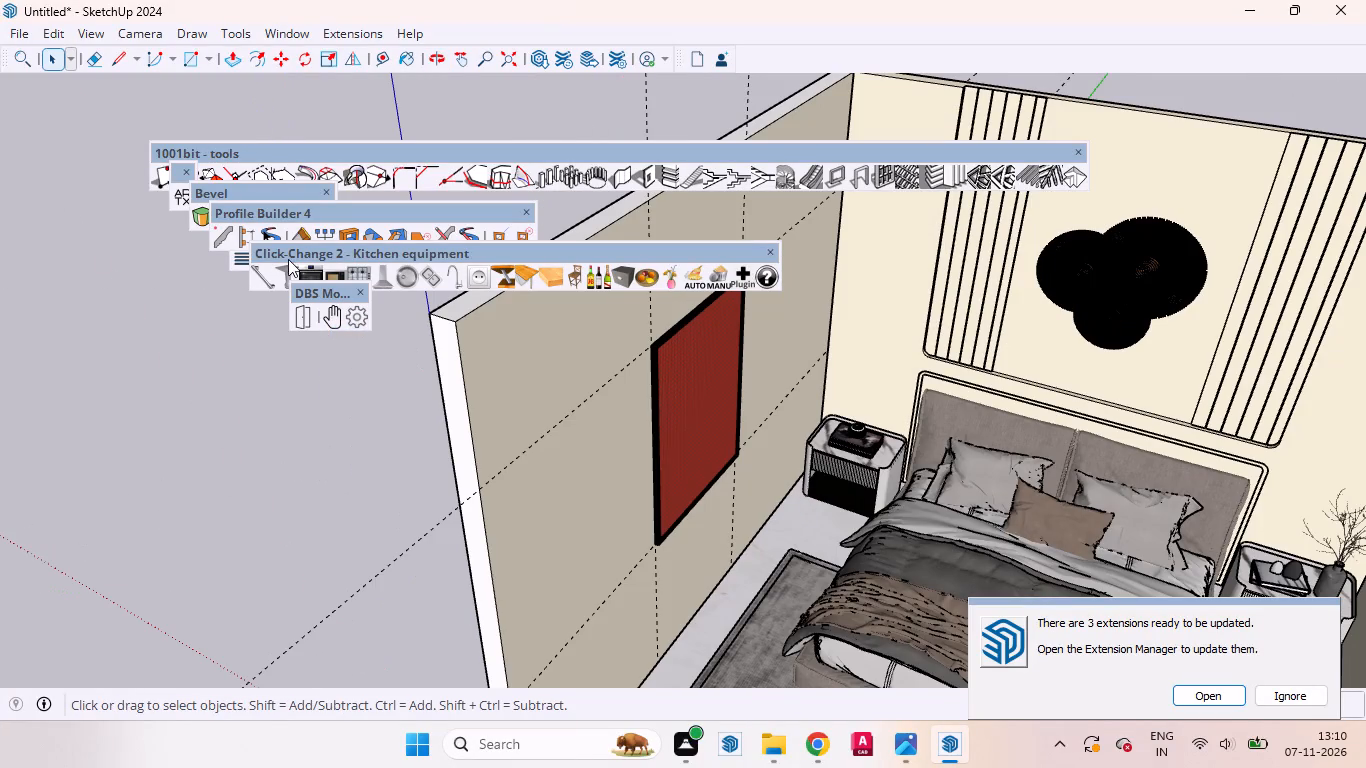
left_click(353, 294)
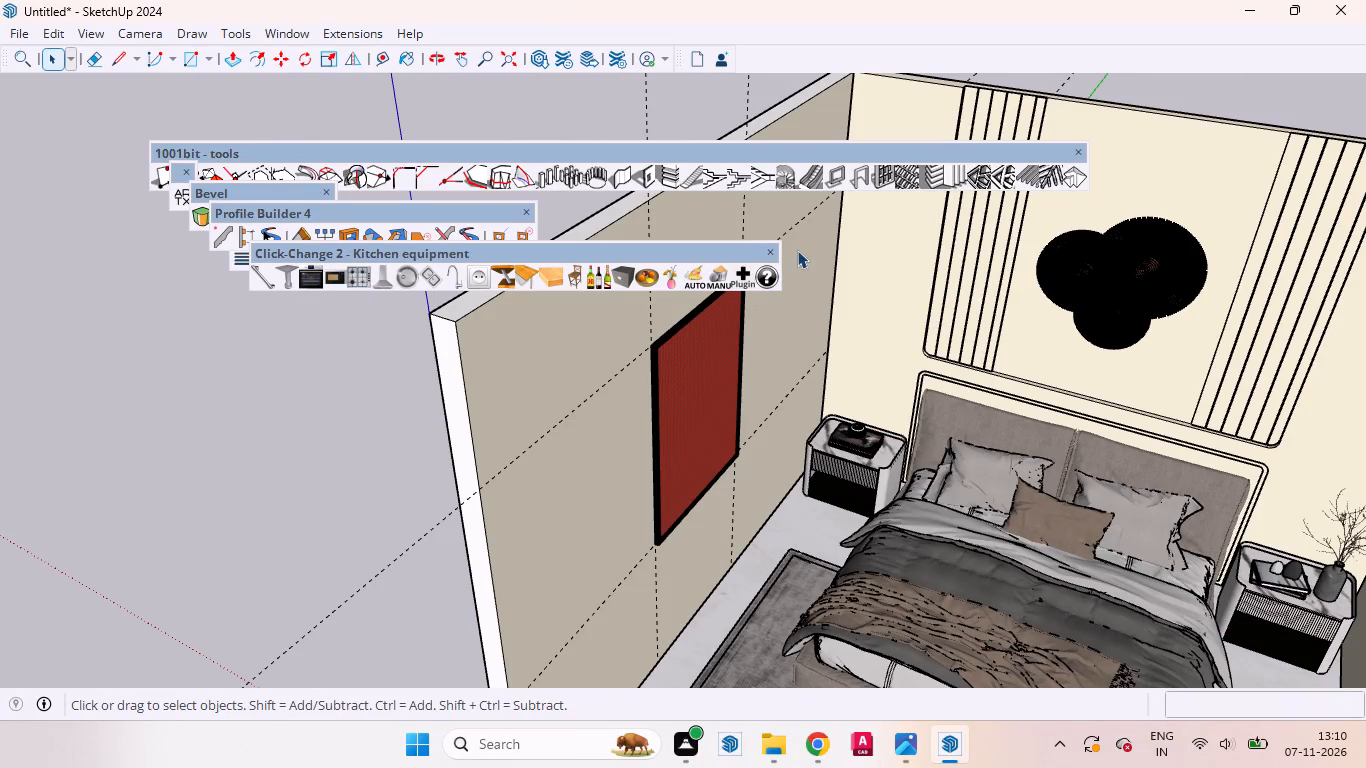
left_click(764, 250)
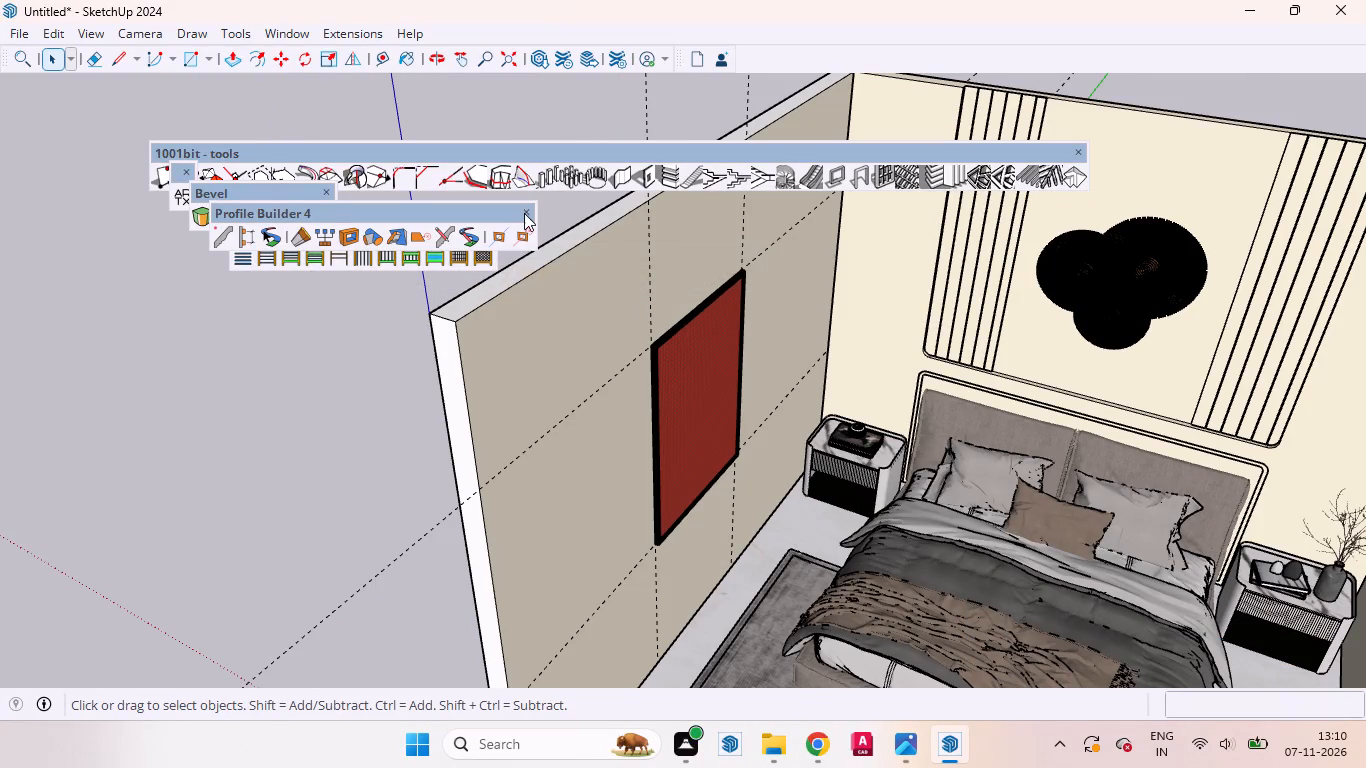
left_click(524, 213)
left_click(484, 231)
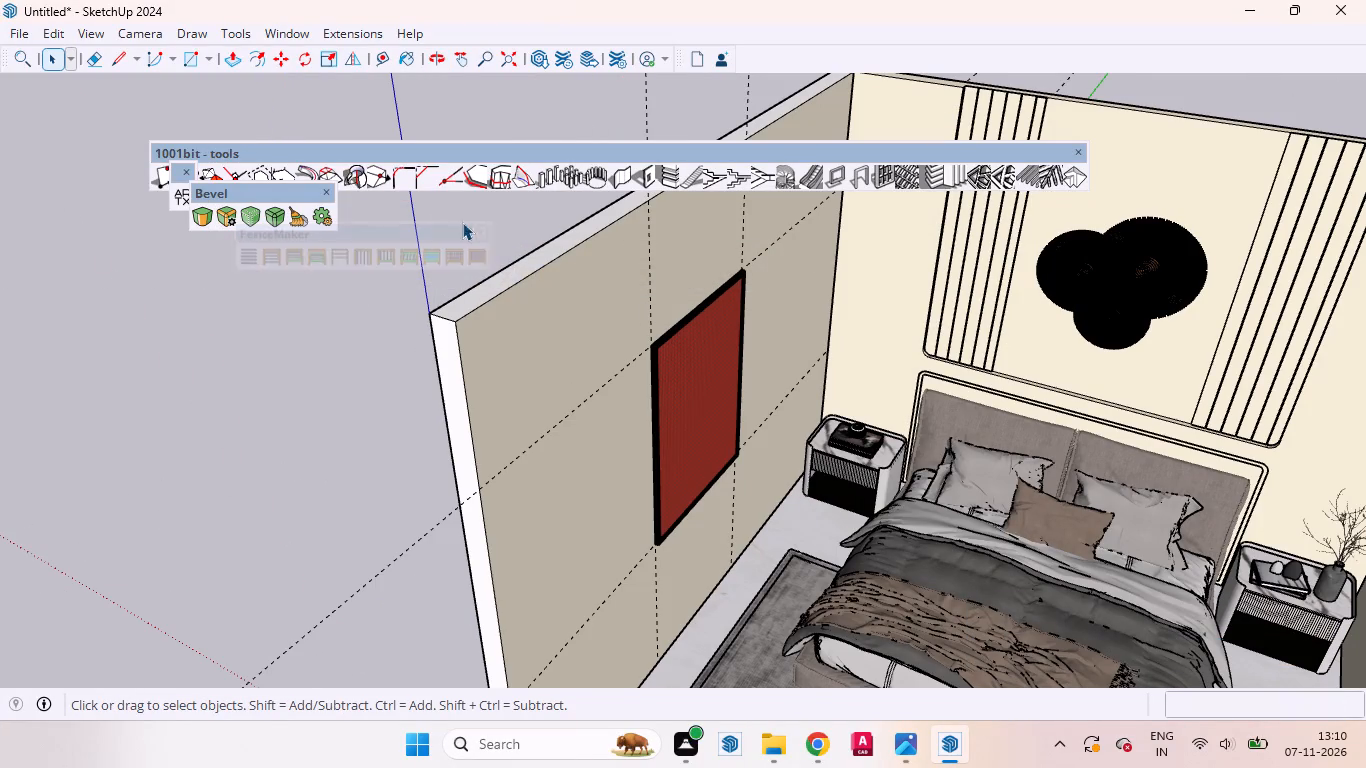
left_click(326, 188)
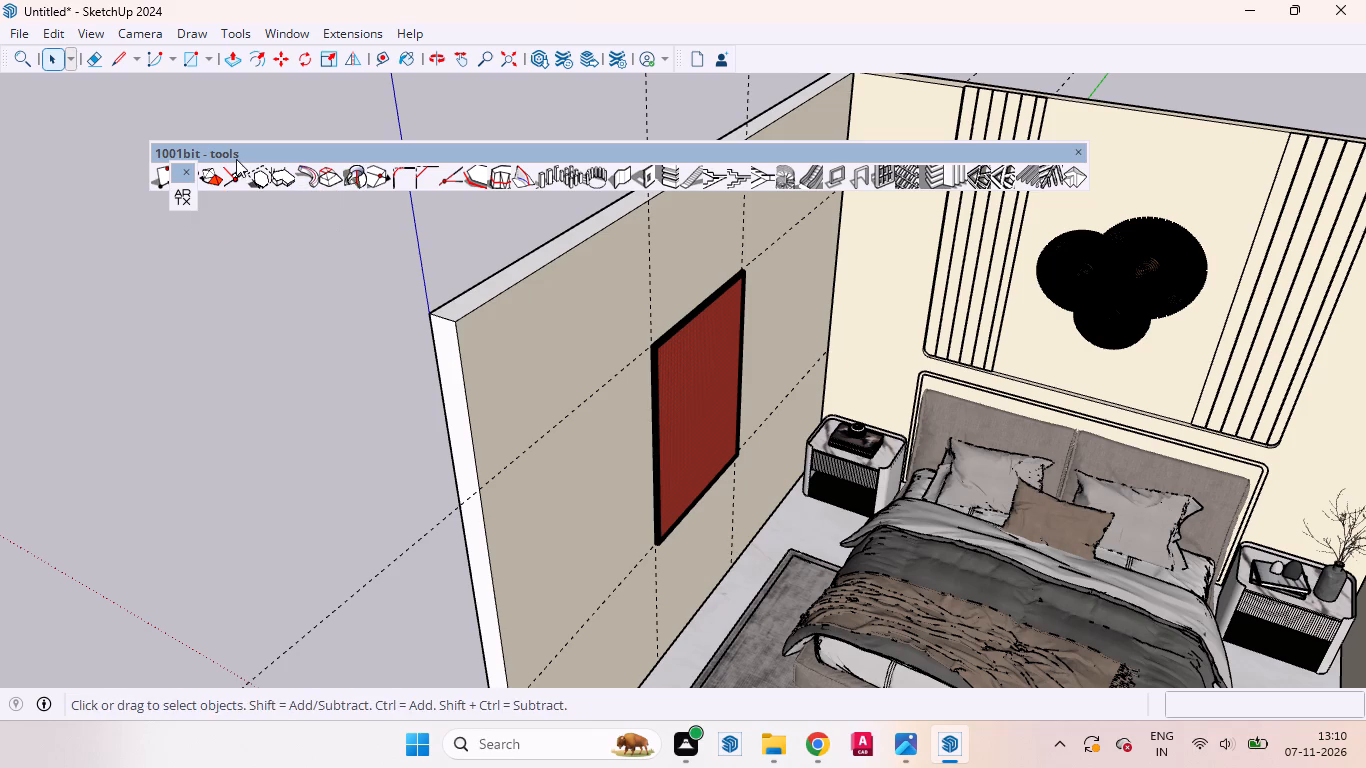
left_click(185, 170)
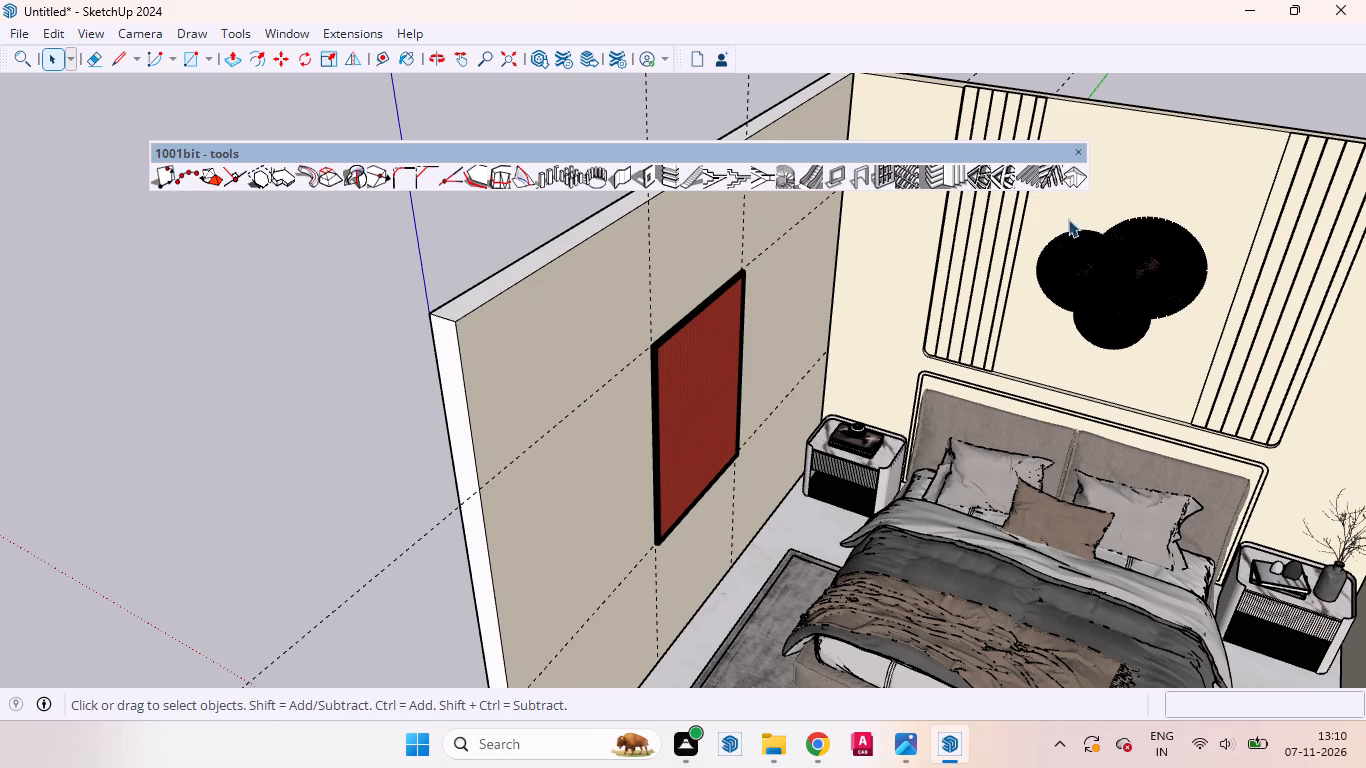
left_click(1078, 155)
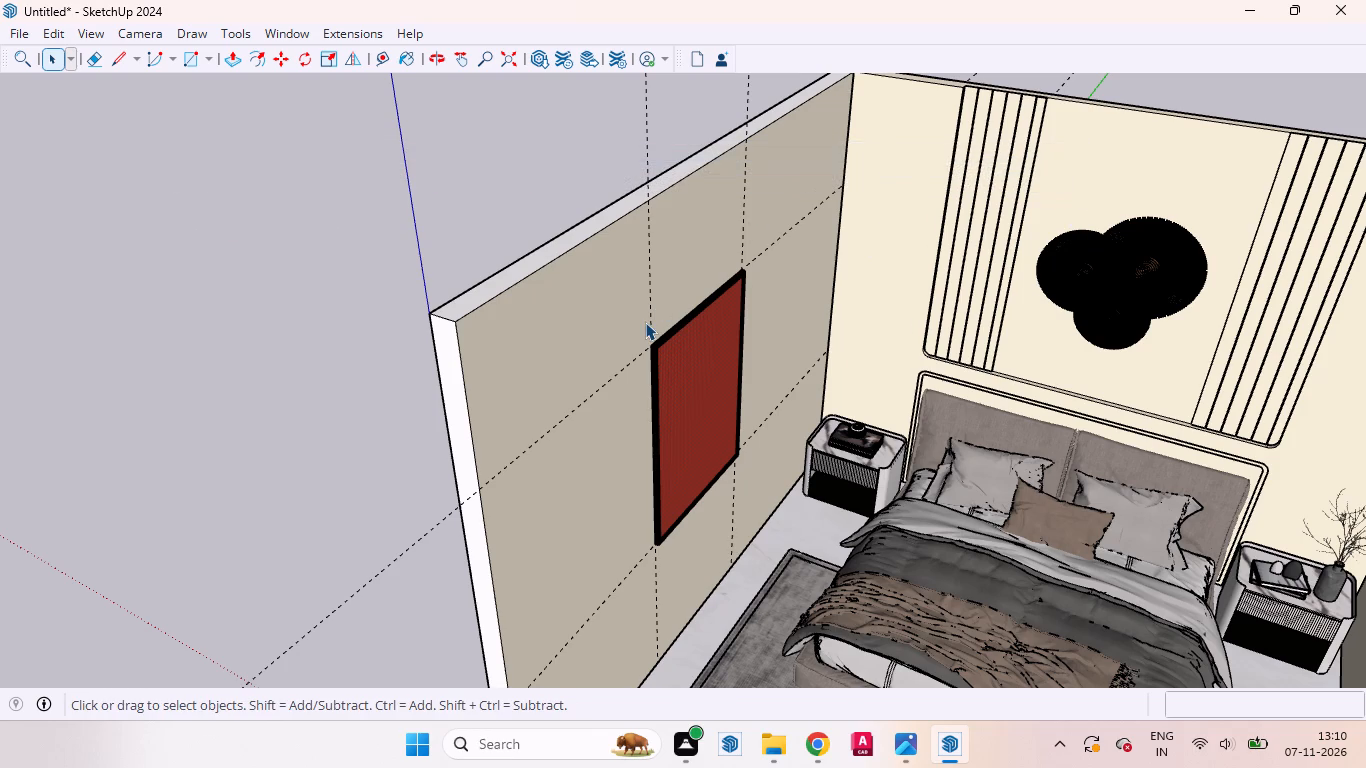
Select the poster face inside its frame group and apply the fitted tri-planar projection from V-Ray Utilities to its texture.
scroll(553, 415, "down", 2)
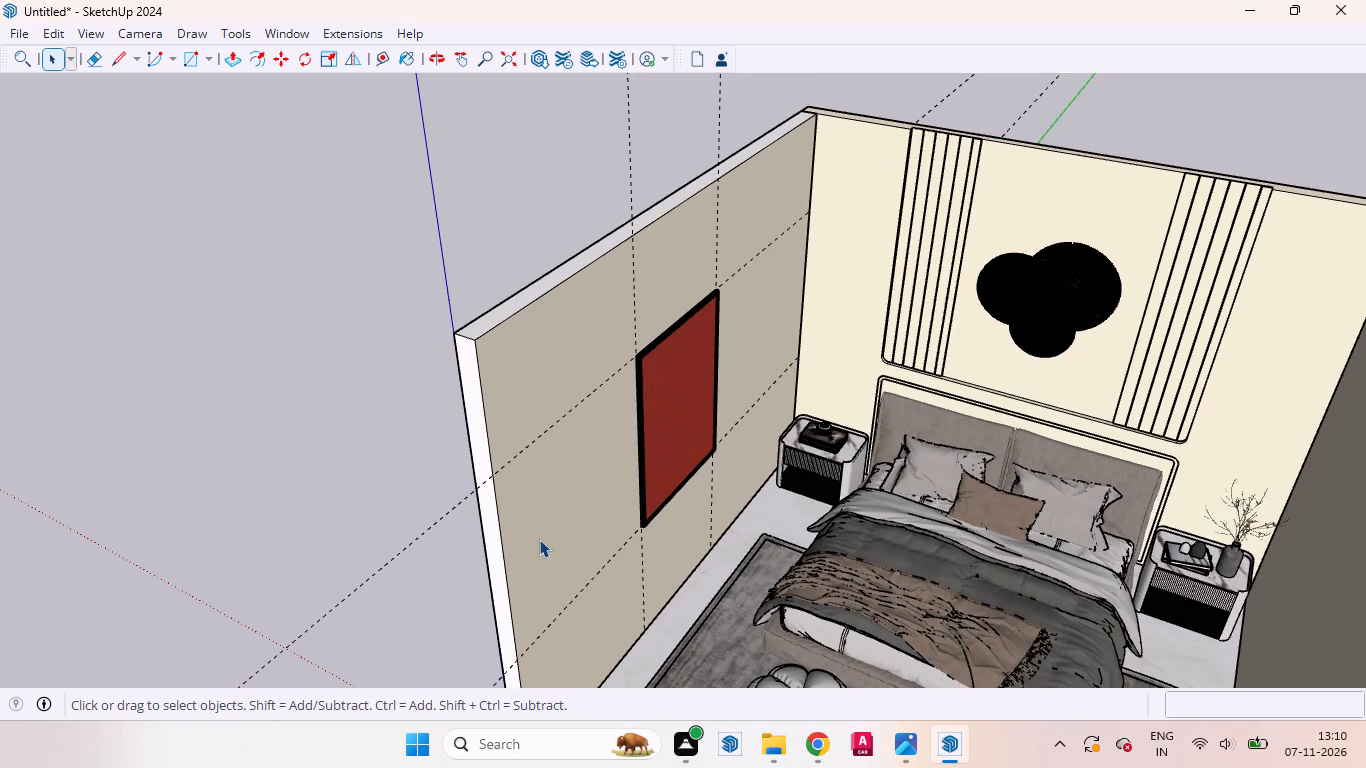
middle_click_drag(540, 550, 625, 506)
scroll(625, 506, "up", 1)
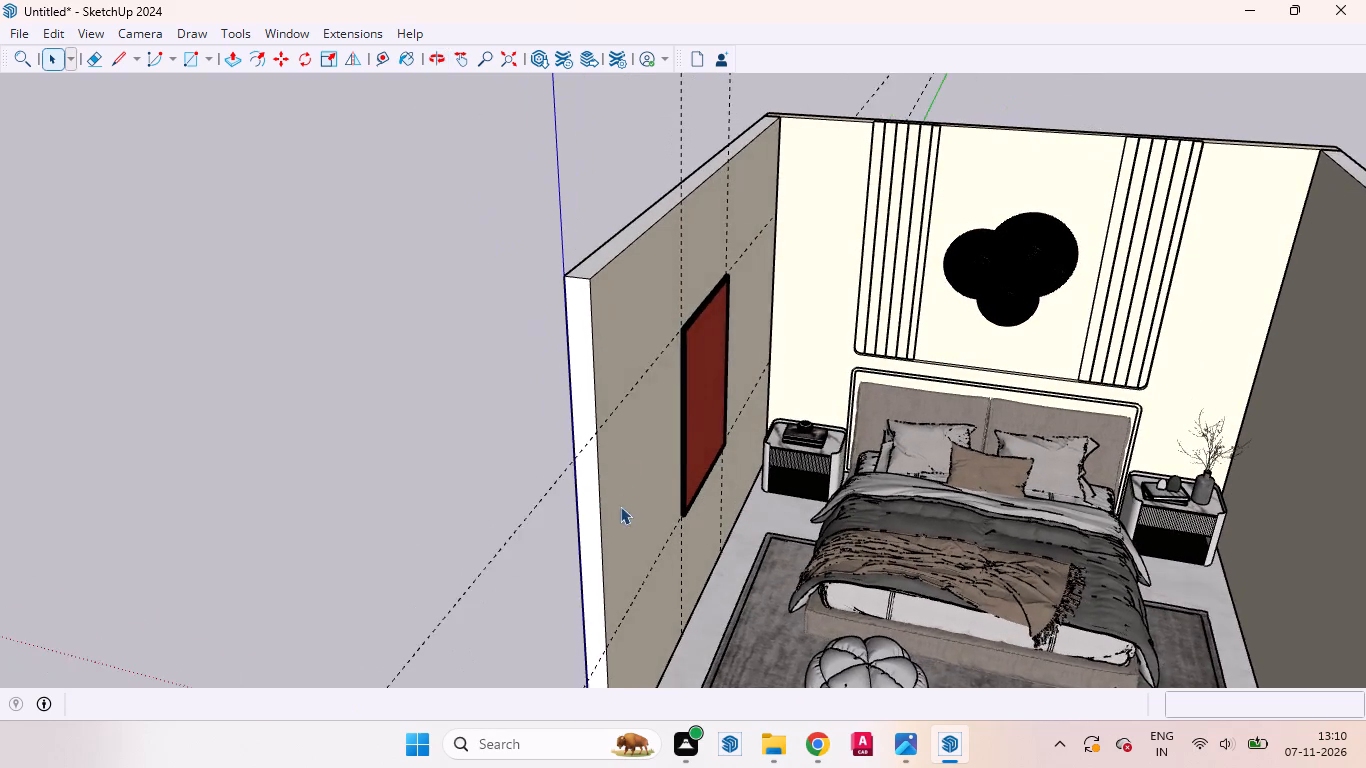
scroll(510, 550, "down", 3)
scroll(423, 544, "down", 4)
middle_click_drag(651, 492, 505, 462)
scroll(573, 398, "up", 7)
scroll(584, 399, "down", 1)
scroll(586, 399, "up", 6)
left_click(589, 402)
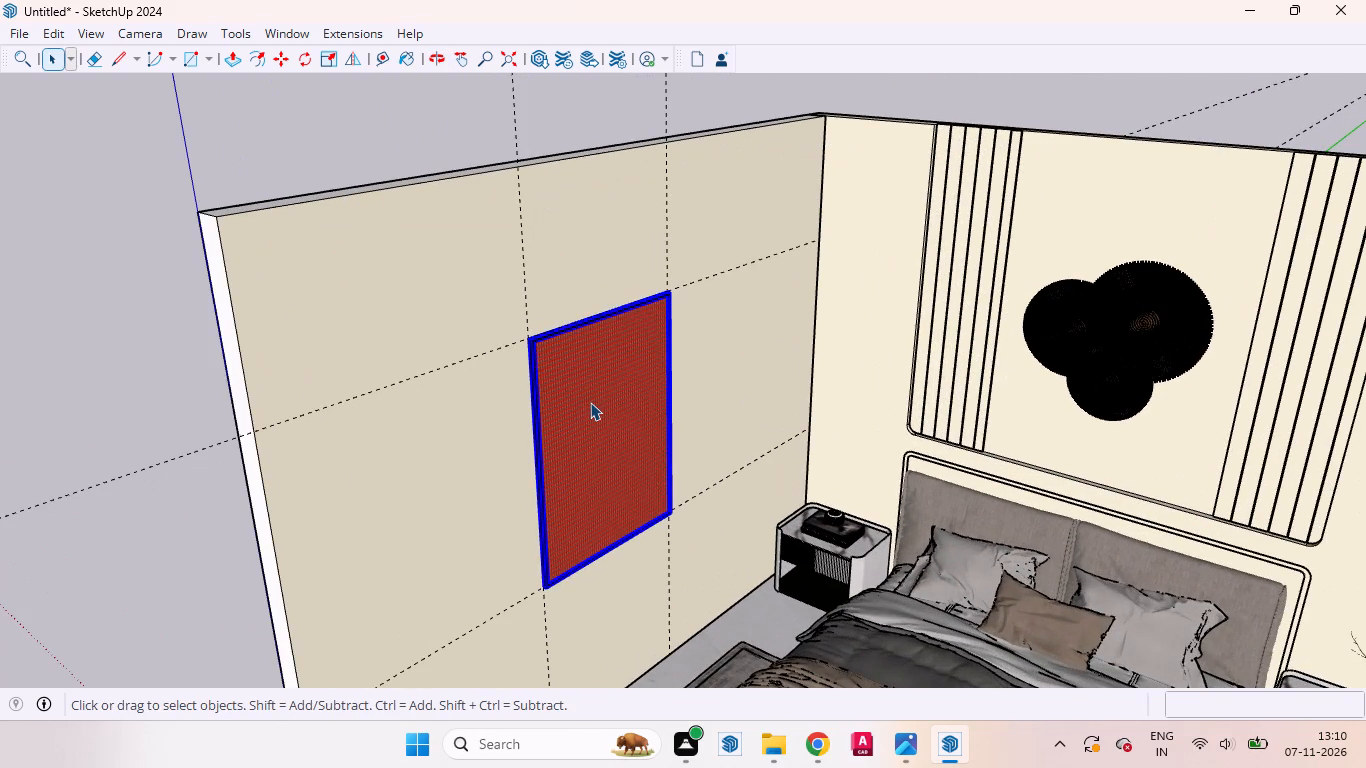
double_click(590, 402)
left_click(594, 428)
right_click(623, 9)
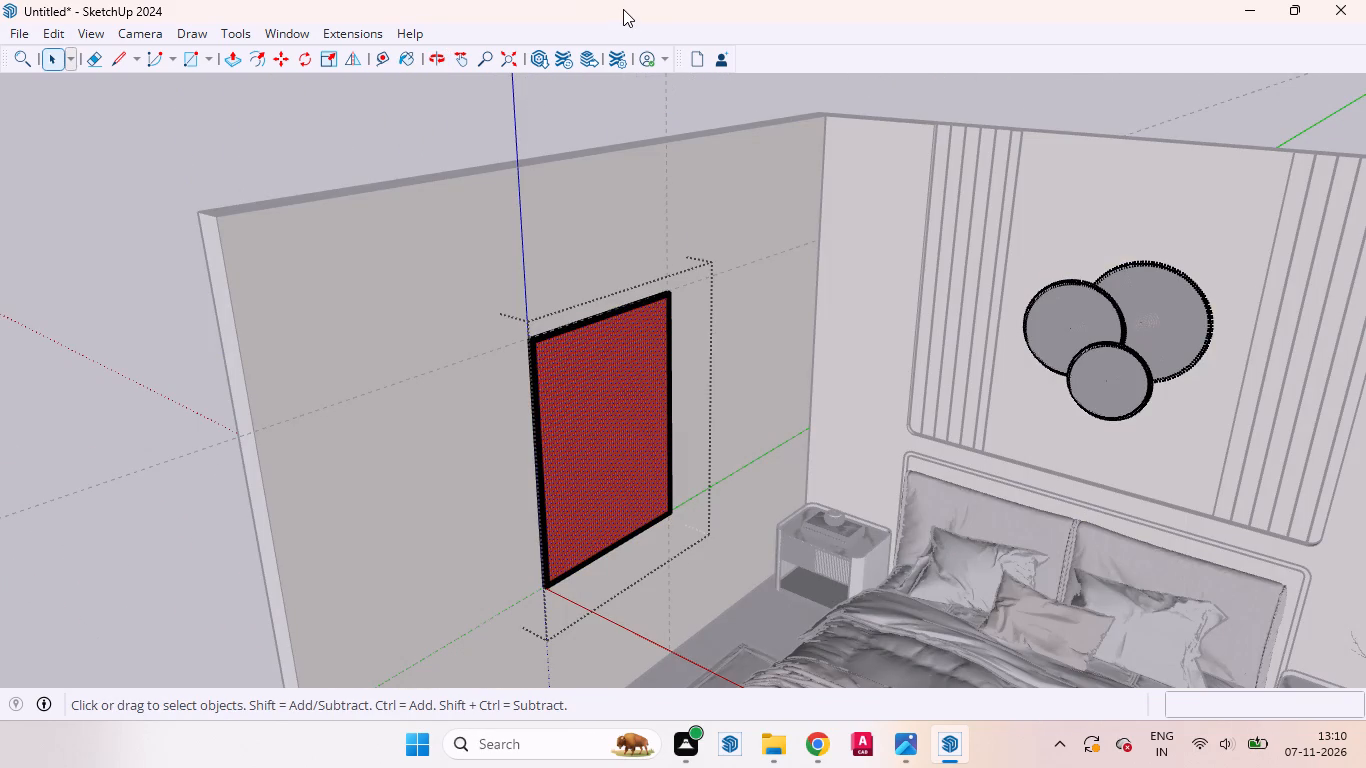
right_click(554, 35)
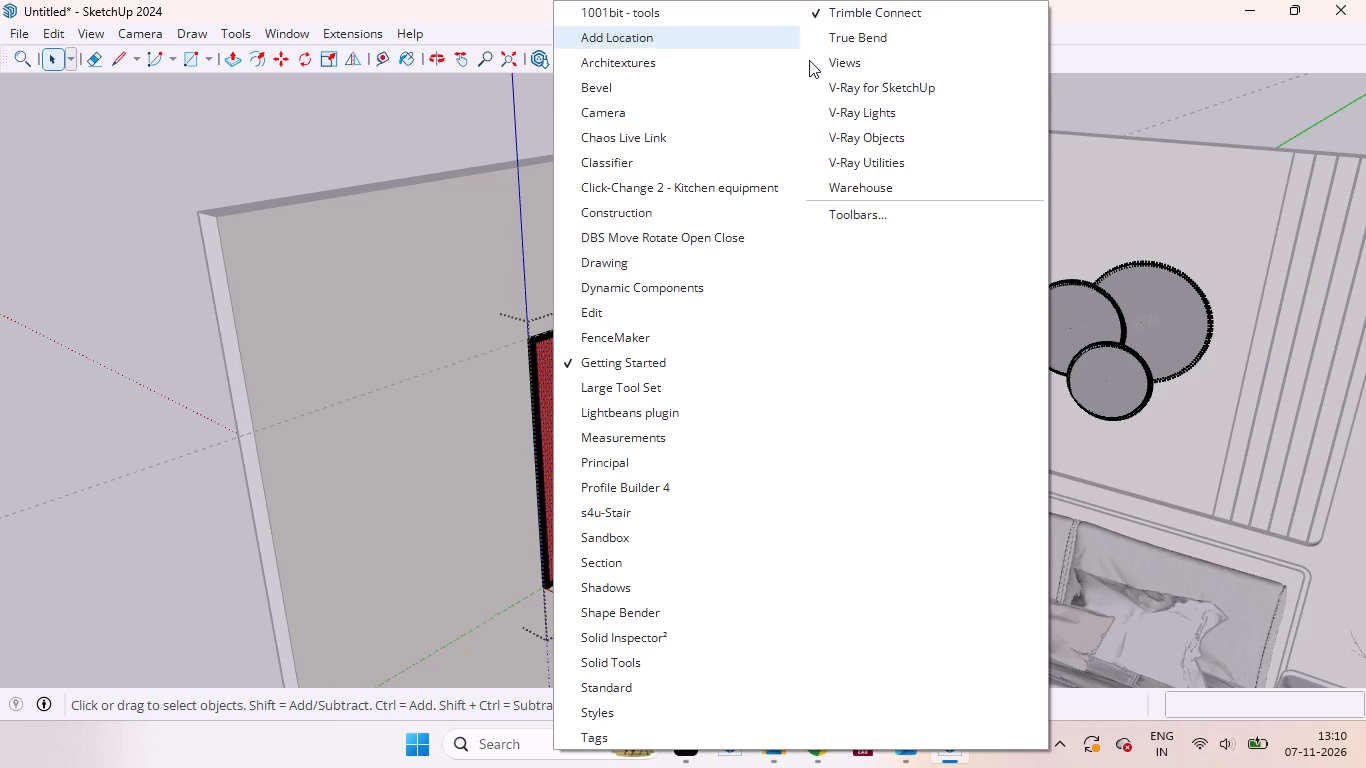
left_click(910, 158)
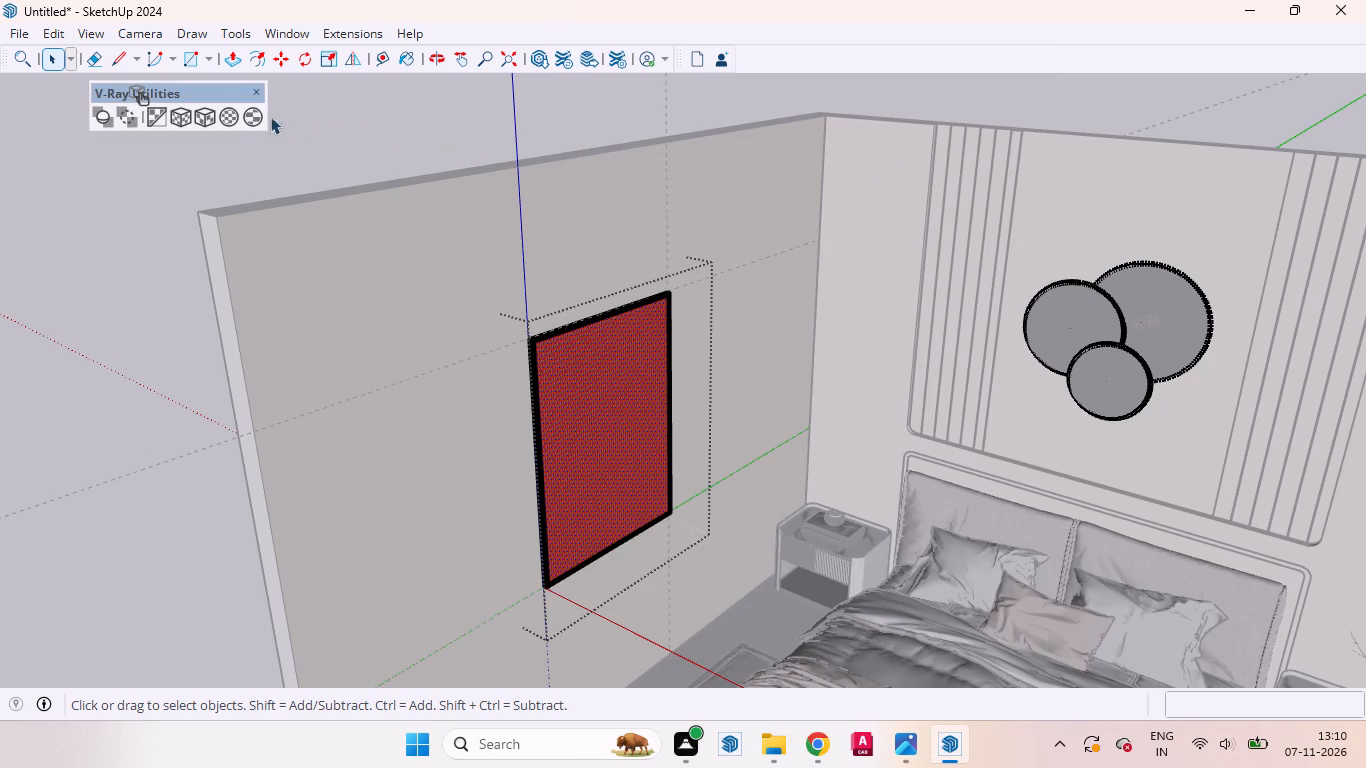
left_click(204, 105)
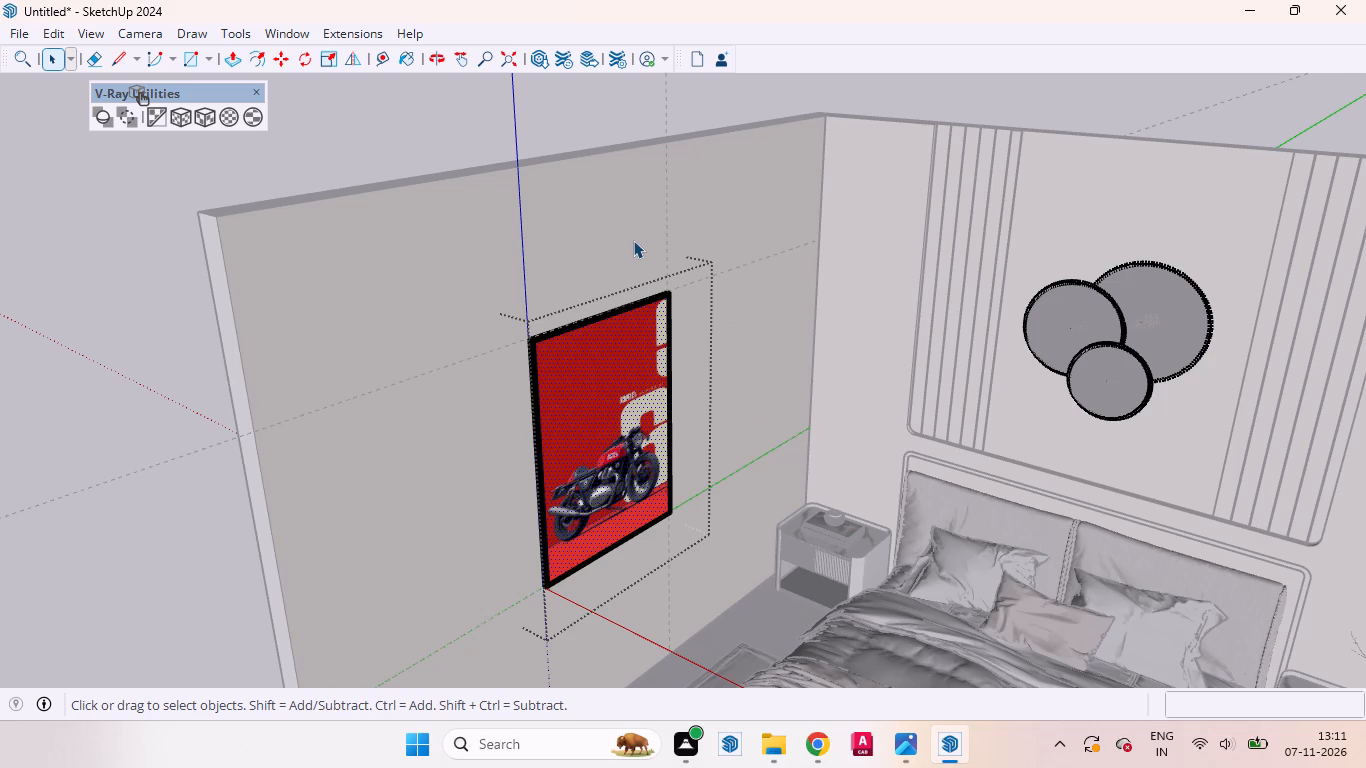
Show the V-Ray for SketchUp and V-Ray Lights toolbars, dismissing the V-Ray log window.
right_click(601, 34)
left_click(983, 97)
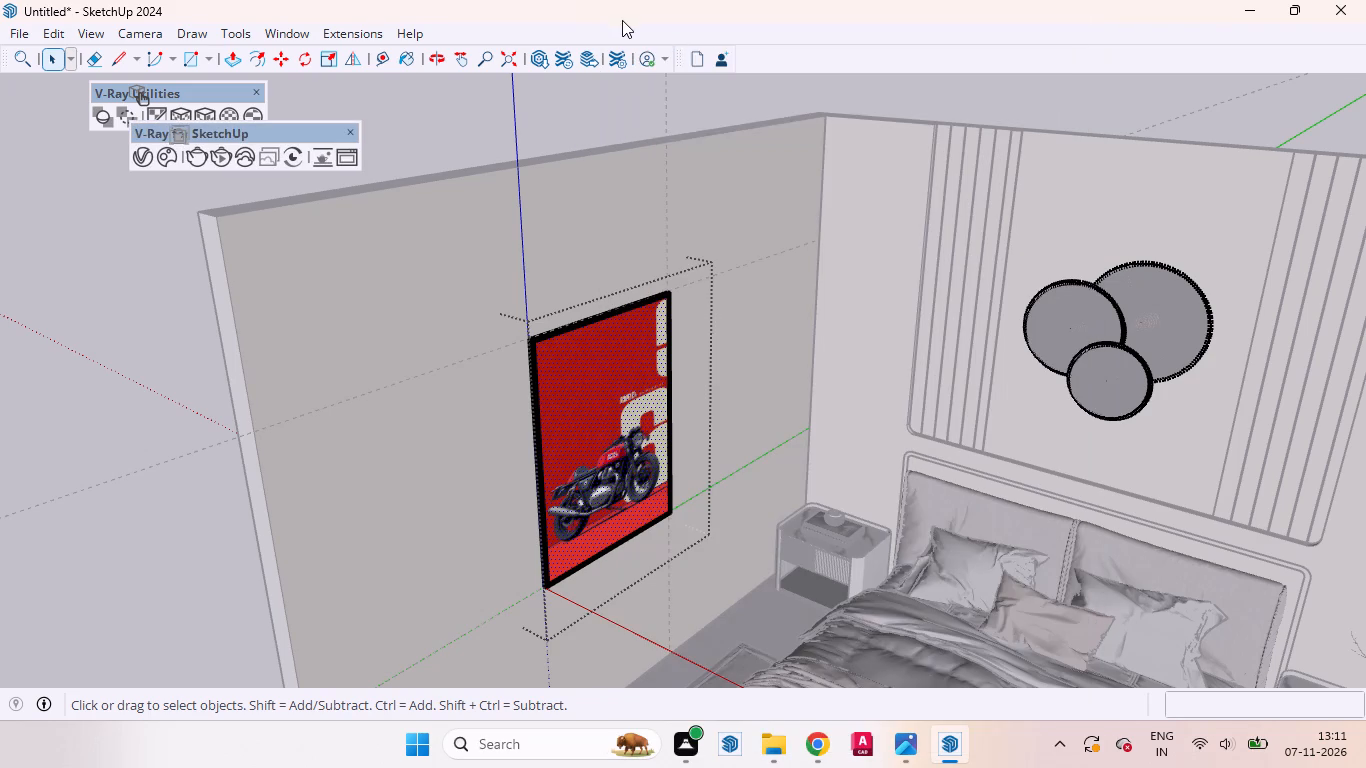
right_click(615, 12)
right_click(914, 40)
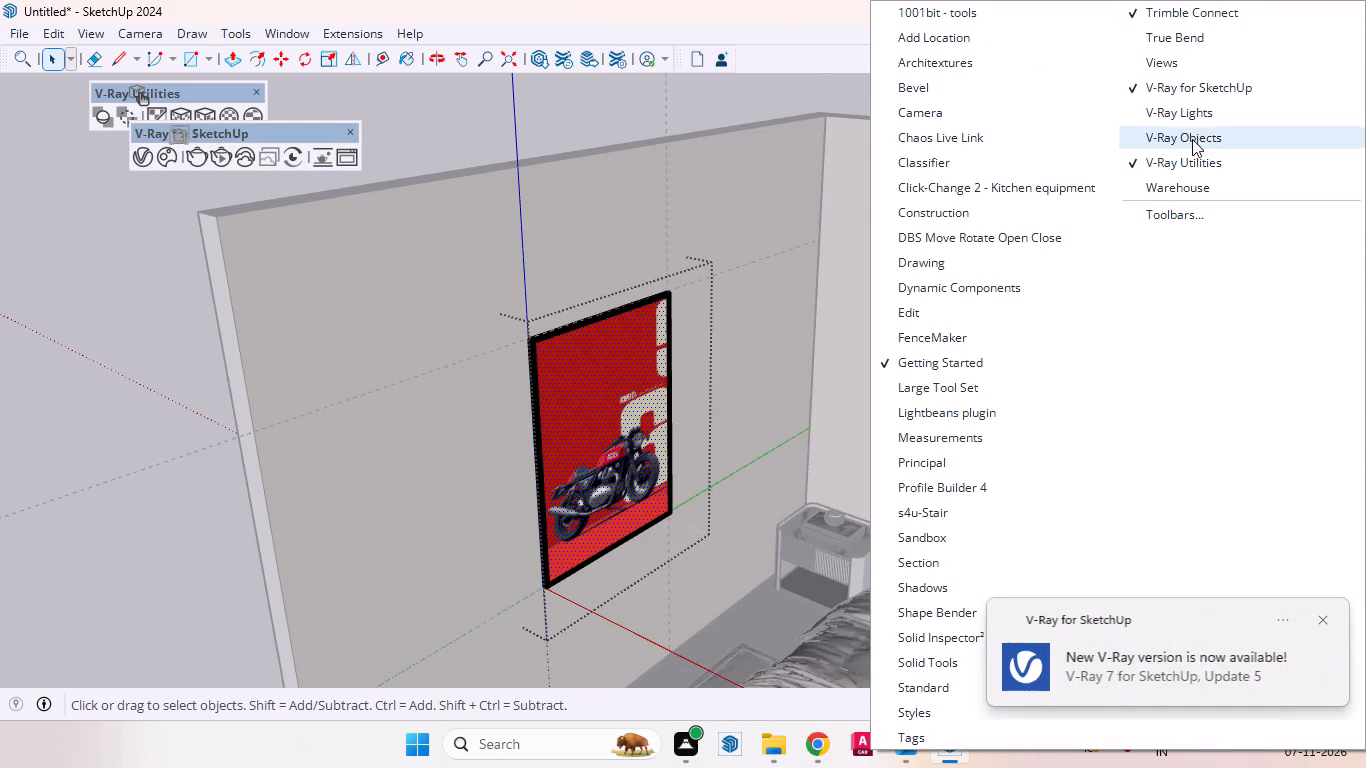
left_click(1183, 112)
right_click(708, 13)
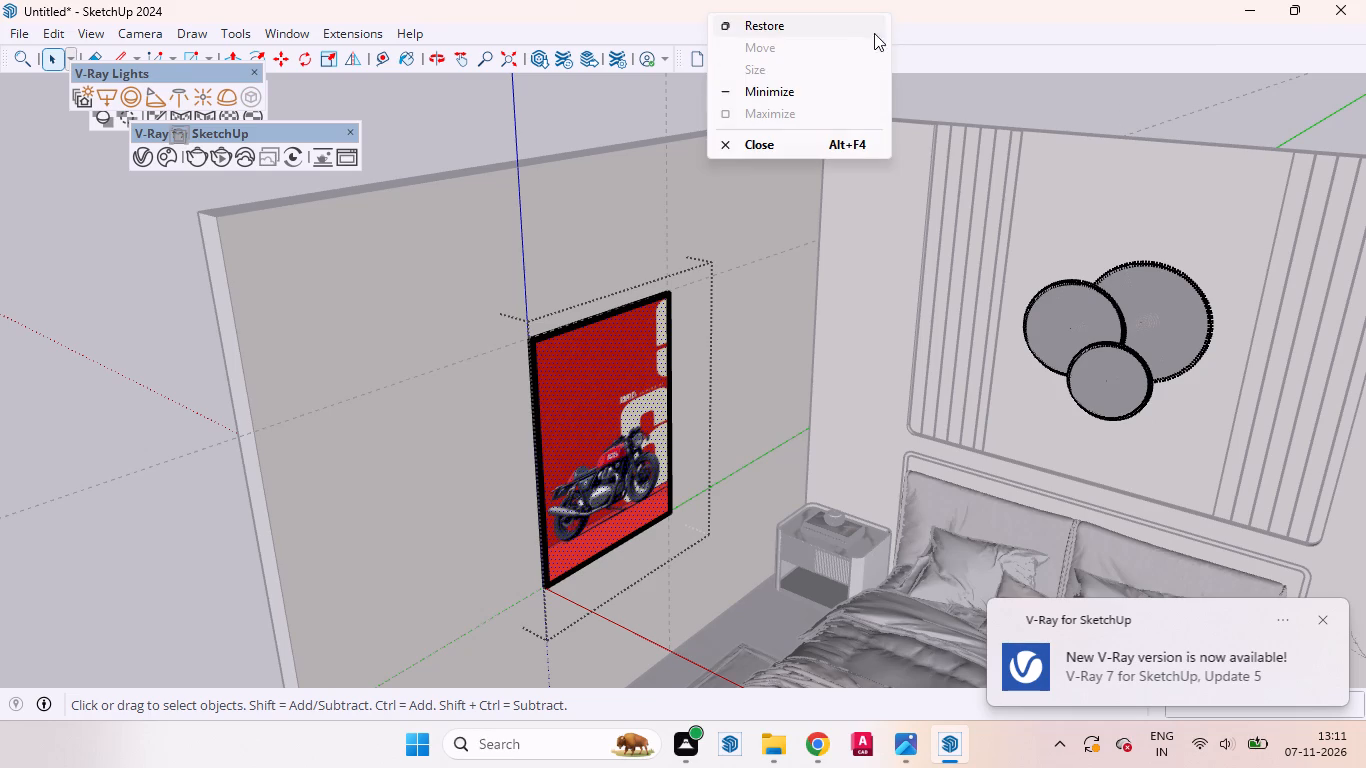
right_click(656, 23)
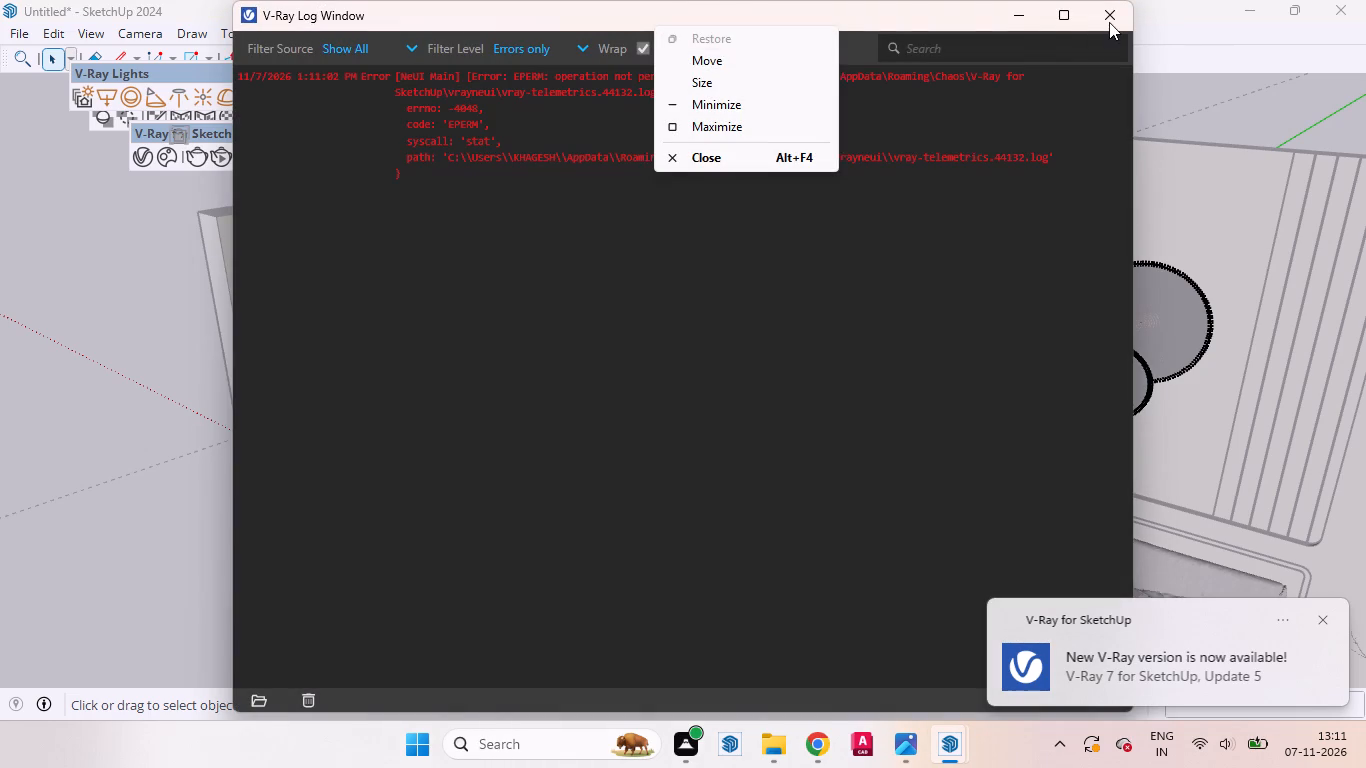
left_click(1109, 22)
Hide the Getting Started toolbar and show the Large Tool Set, keeping Trimble Connect displayed.
right_click(657, 24)
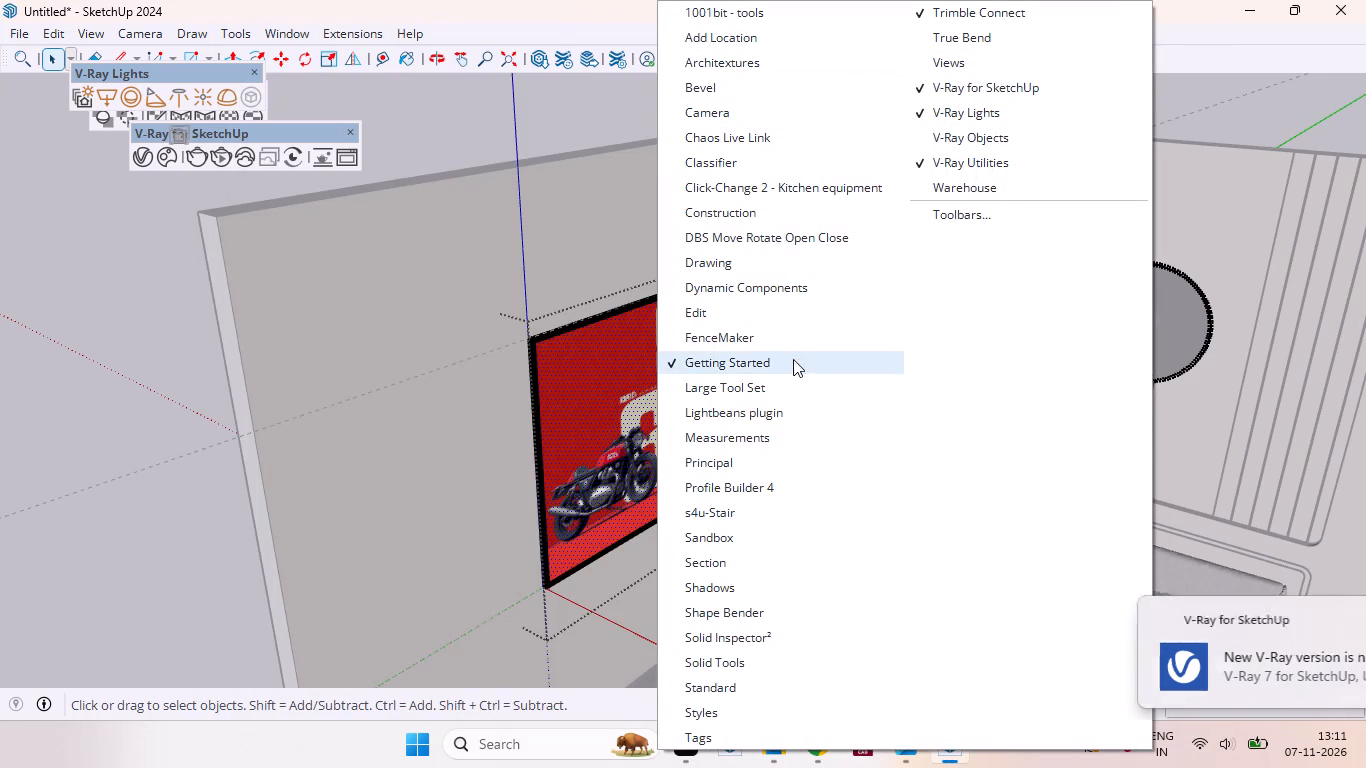
left_click(729, 367)
right_click(632, 27)
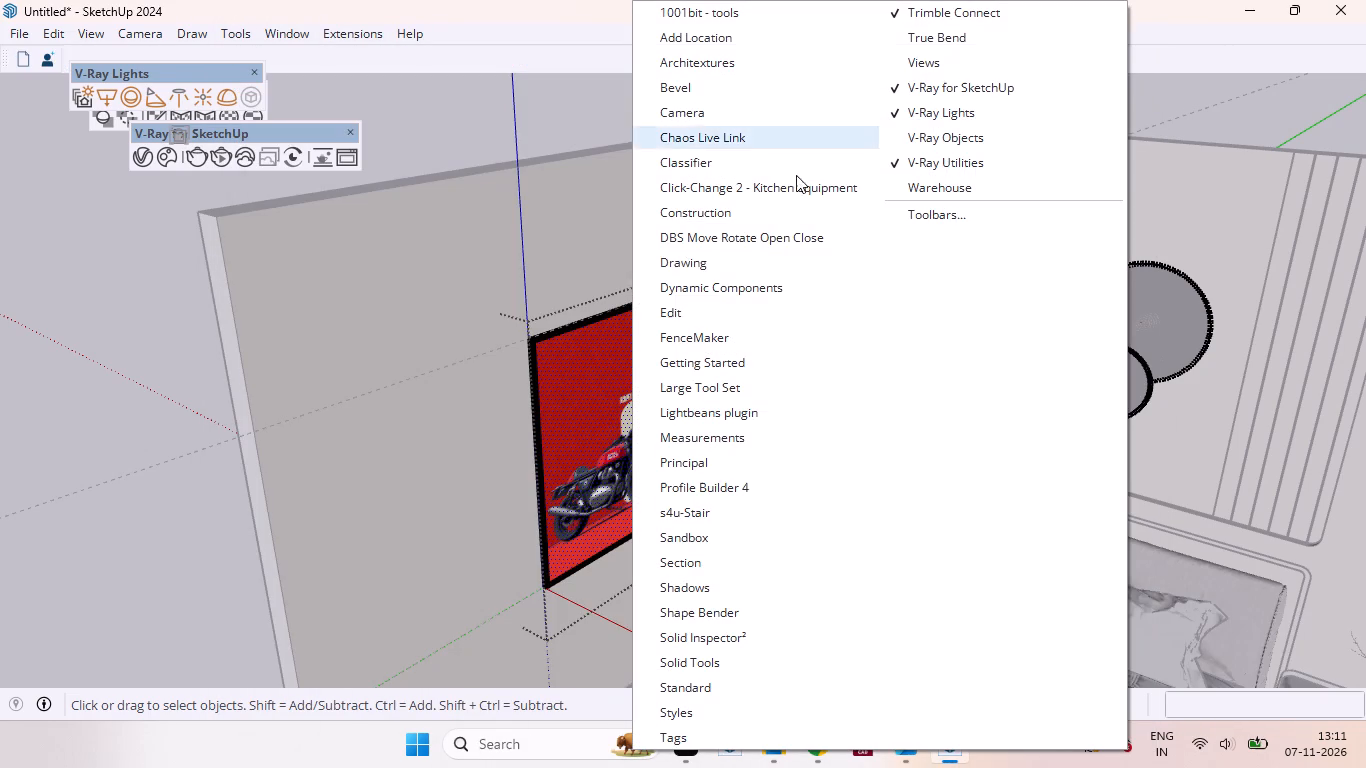
left_click(959, 10)
right_click(692, 38)
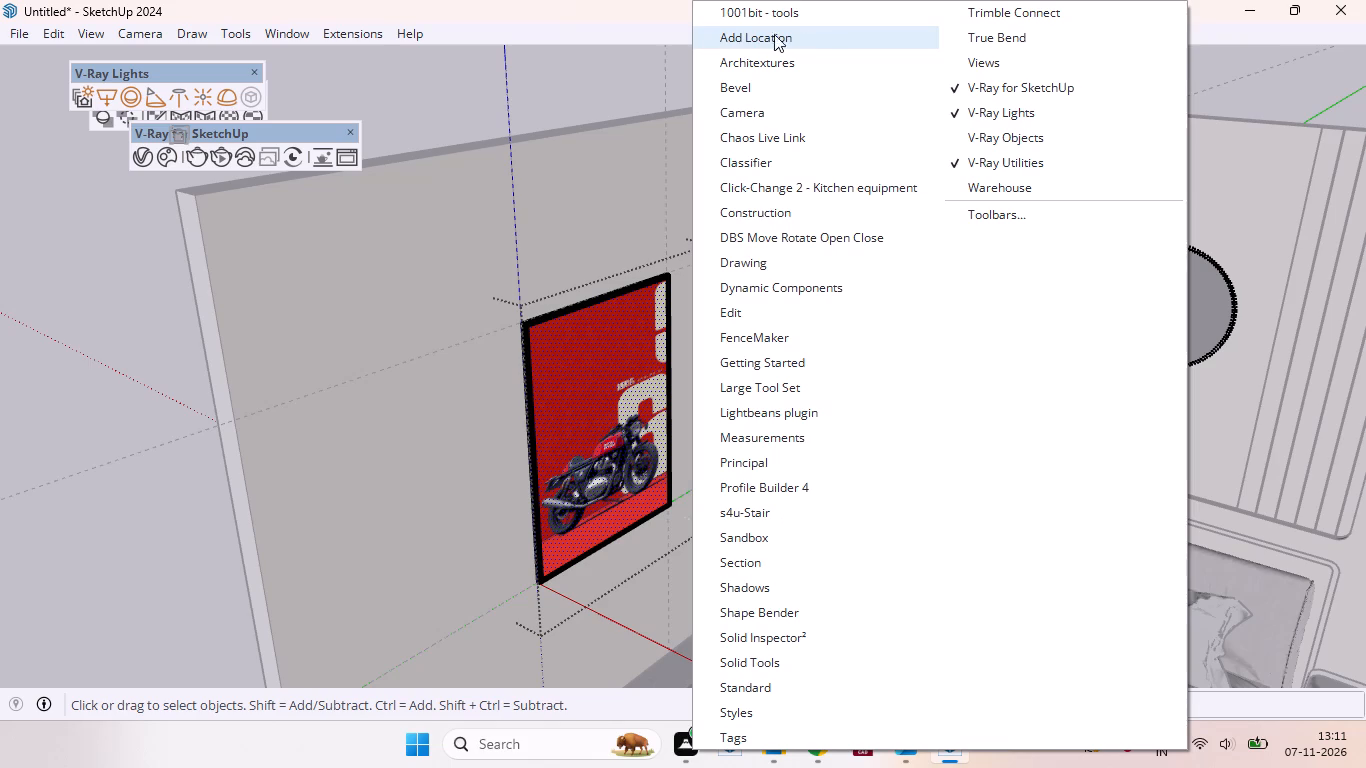
left_click(1009, 12)
right_click(655, 36)
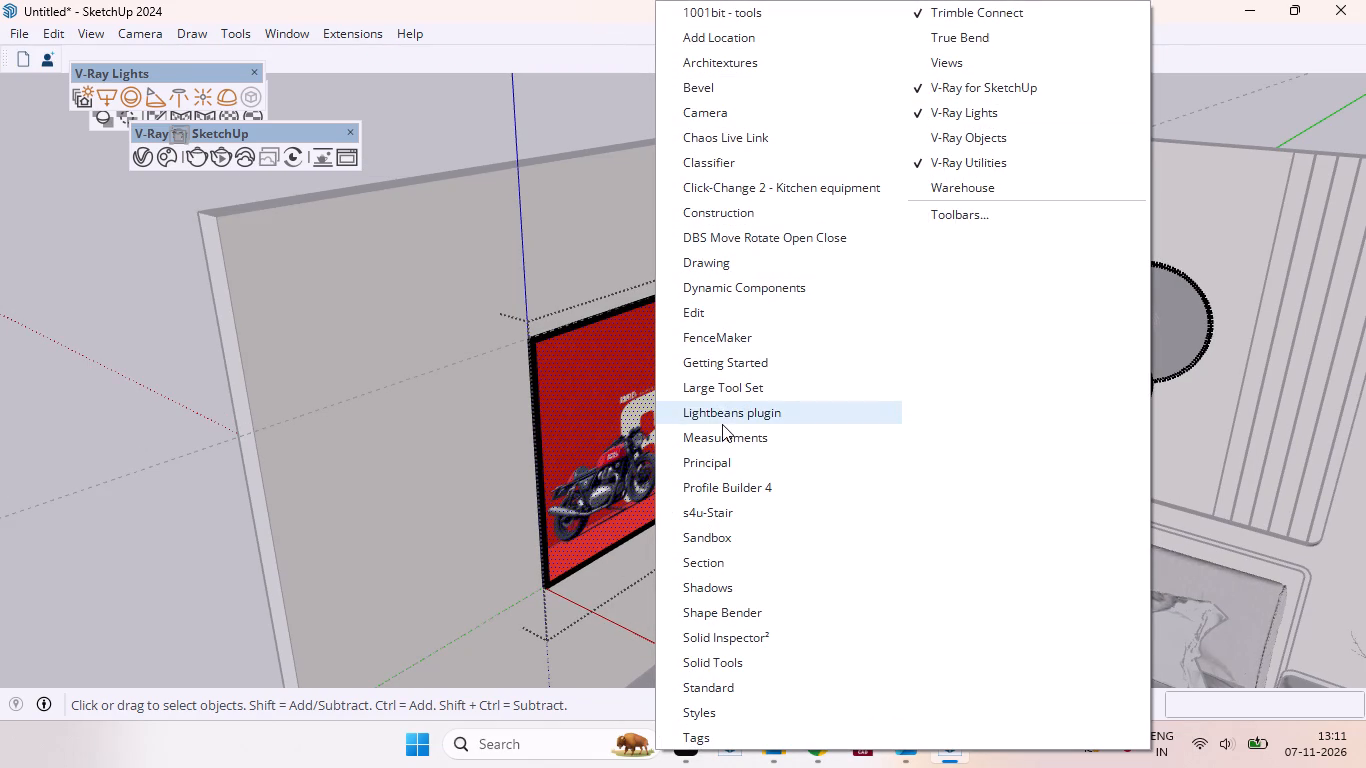
left_click(712, 380)
Check the poster on the side wall from several angles and leave its group editing.
middle_click_drag(554, 383, 783, 418)
scroll(757, 407, "up", 1)
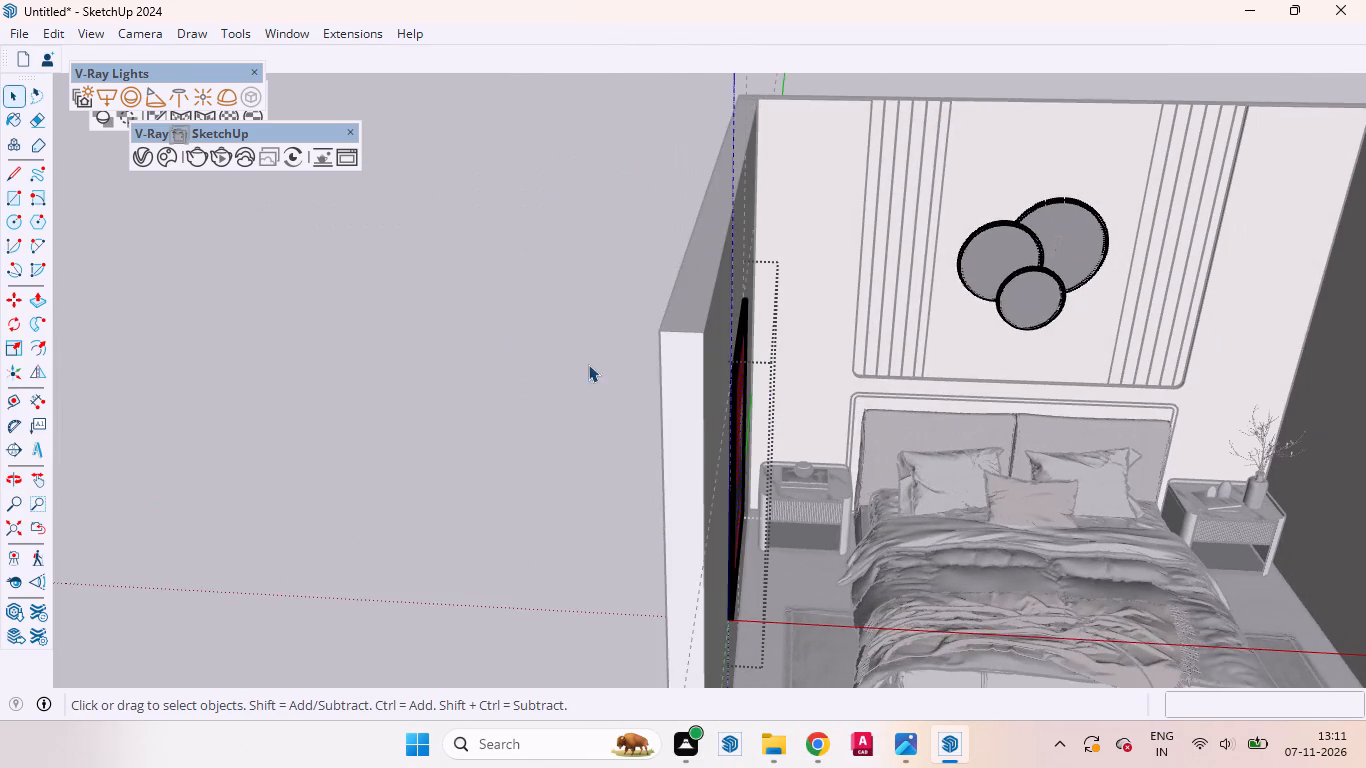
scroll(461, 292, "down", 5)
middle_click_drag(471, 279, 368, 273)
scroll(368, 273, "up", 1)
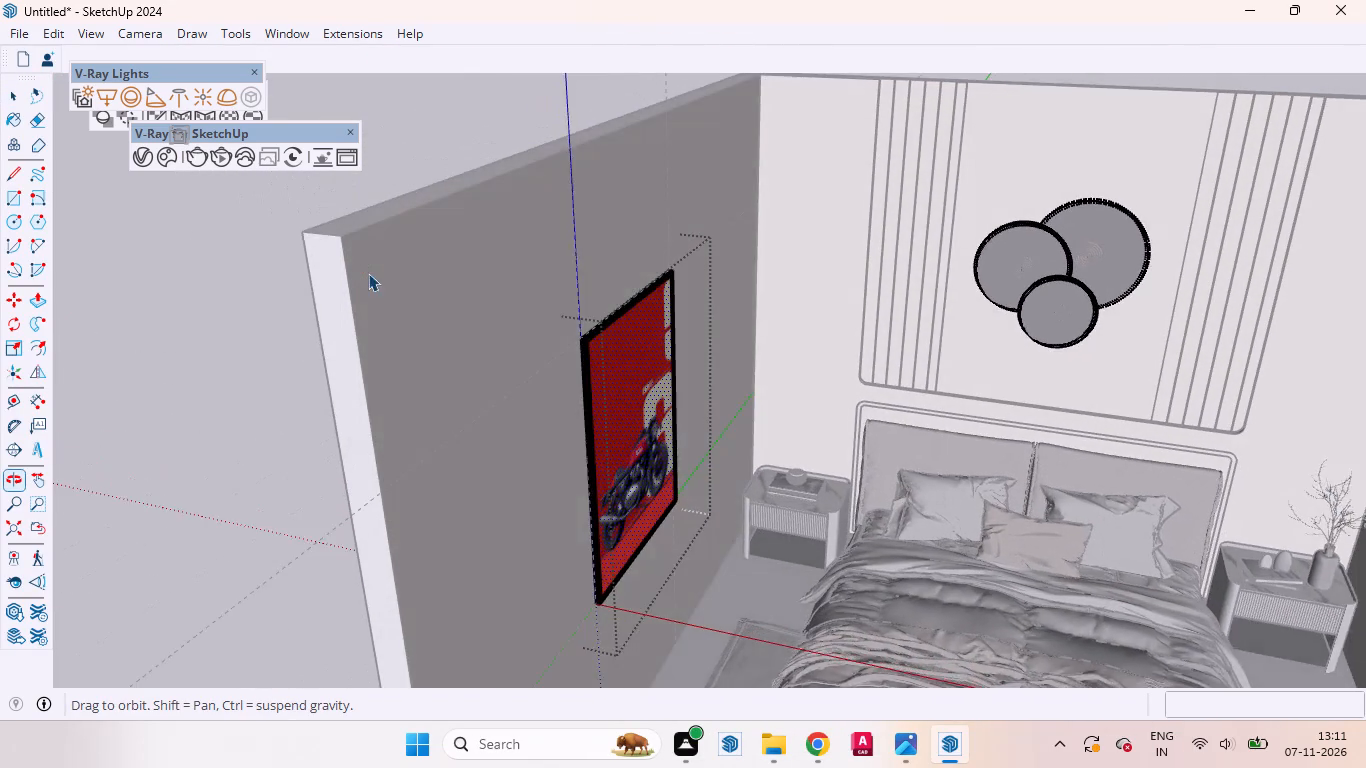
scroll(492, 254, "down", 4)
left_click(313, 420)
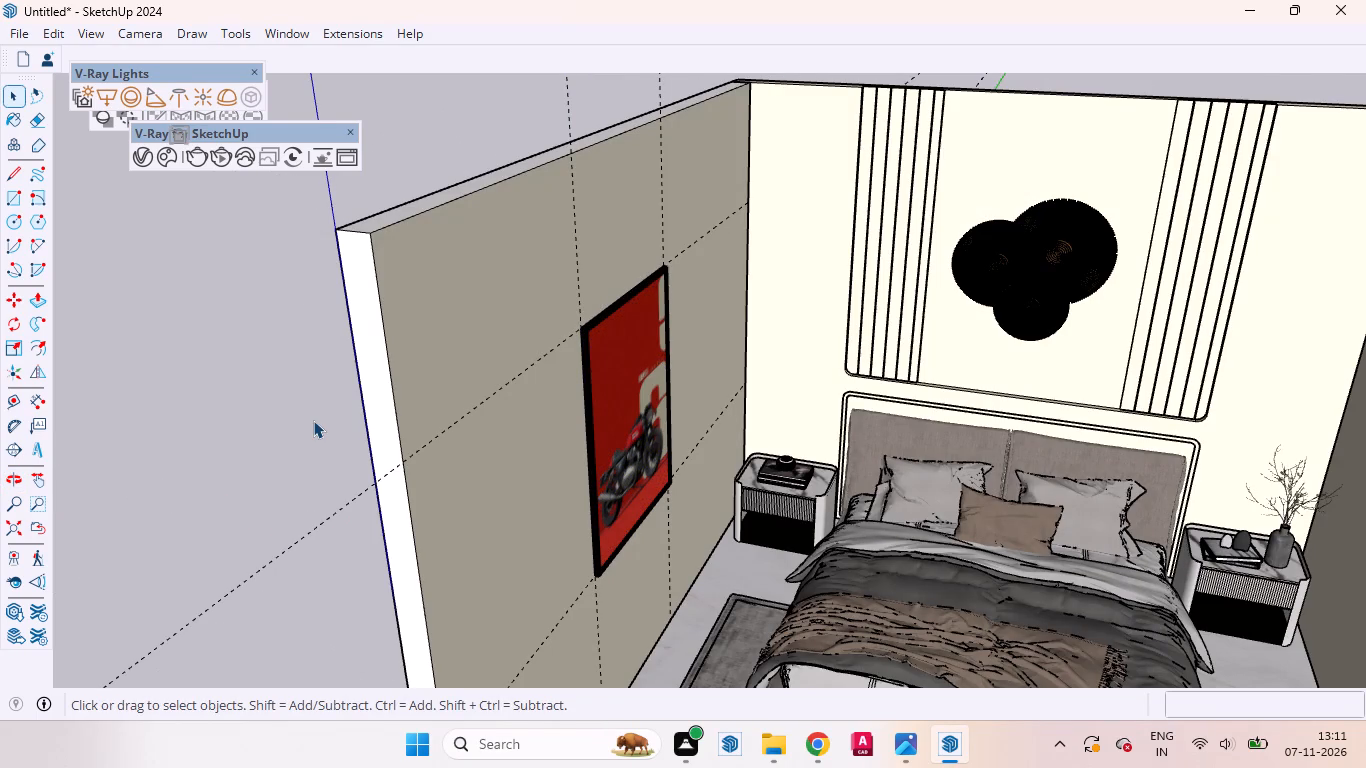
Examine the room, bringing the headboard wall with the round decorations and the motorcycle poster into a close, eye-level view.
scroll(439, 356, "down", 3)
middle_click_drag(450, 358, 450, 334)
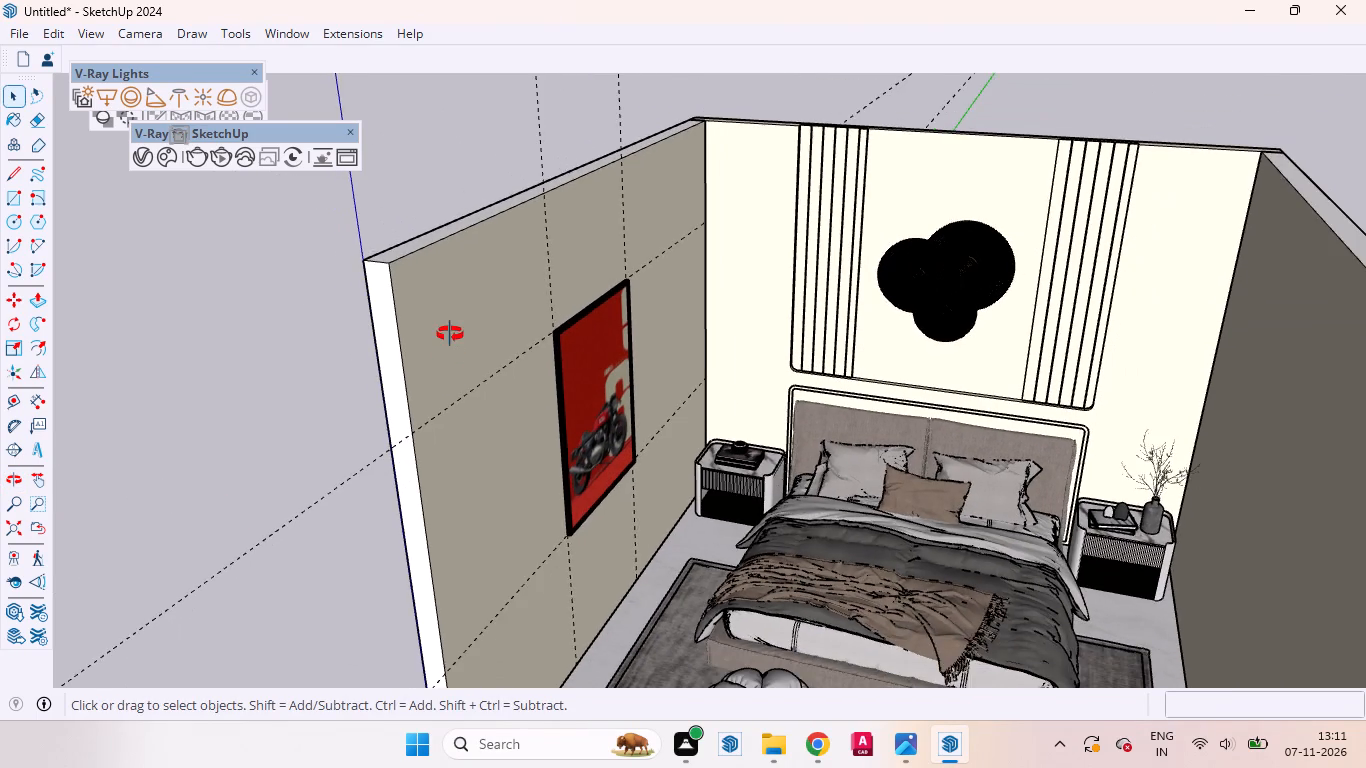
middle_click_drag(450, 334, 450, 324)
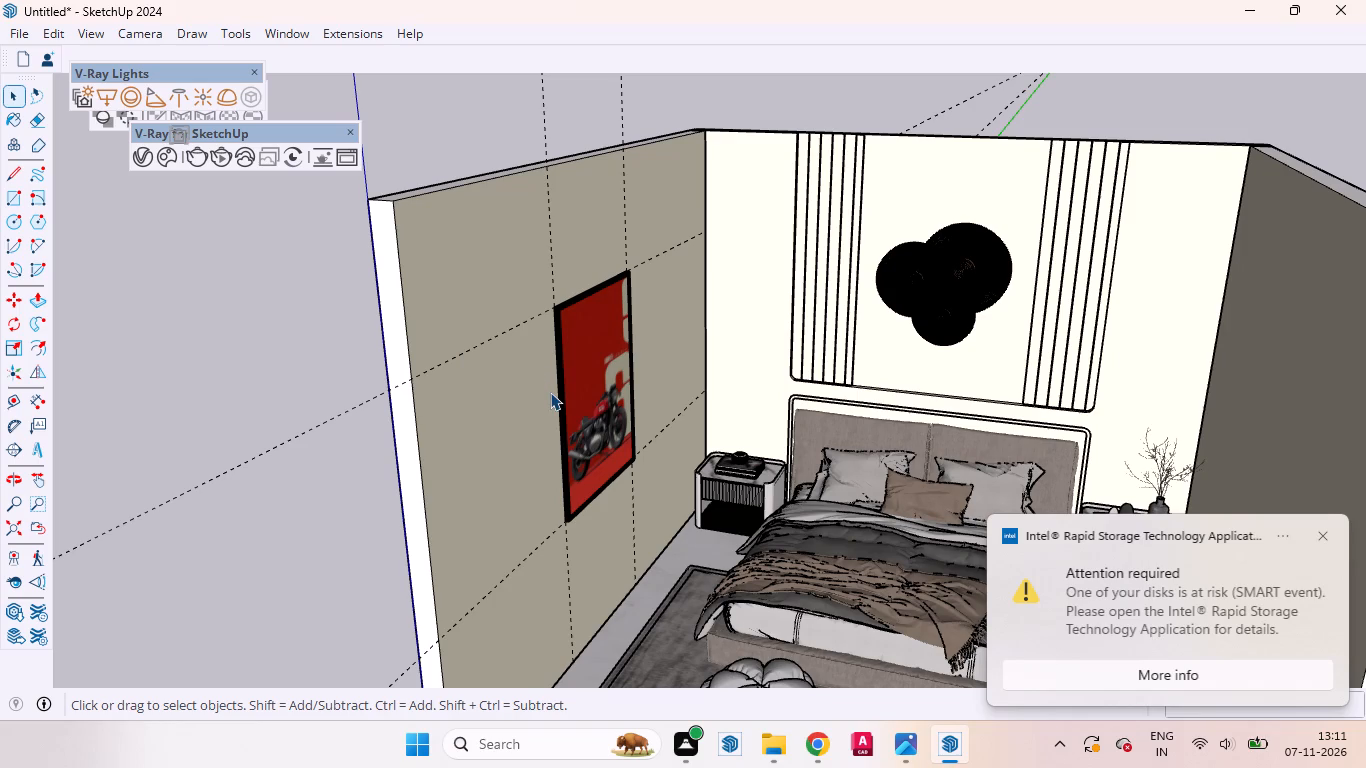
scroll(768, 327, "down", 3)
middle_click_drag(771, 344, 773, 344)
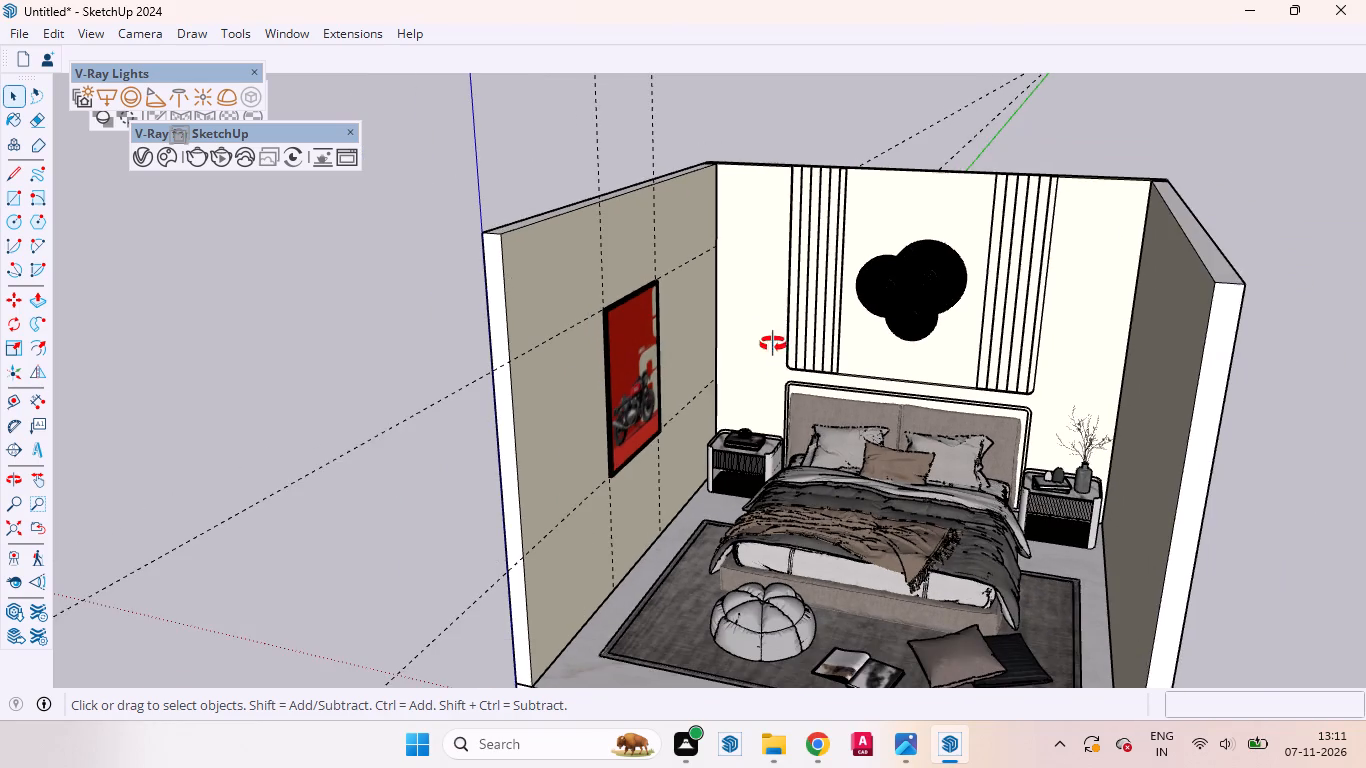
middle_click_drag(773, 344, 870, 324)
scroll(893, 275, "up", 6)
scroll(907, 280, "down", 1)
scroll(907, 280, "up", 7)
middle_click_drag(922, 314, 908, 271)
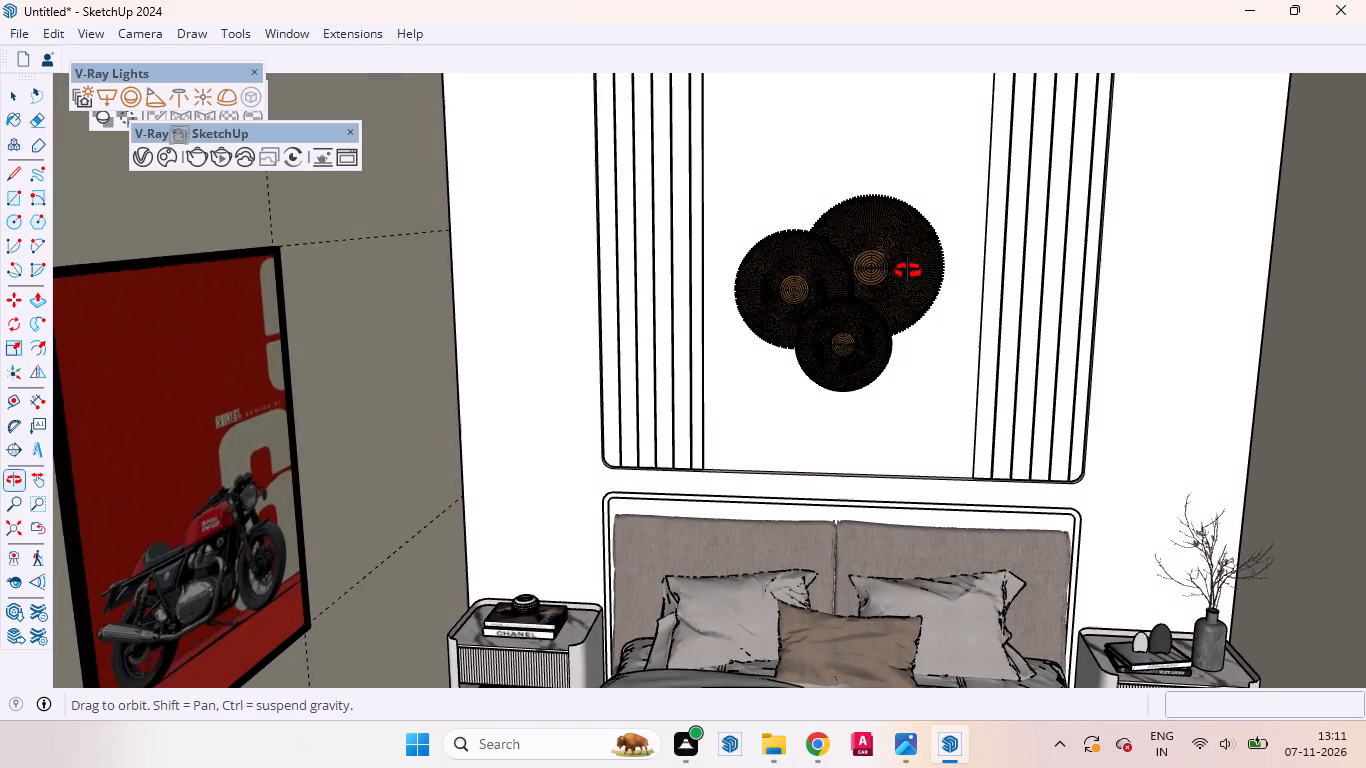
middle_click_drag(908, 271, 906, 267)
scroll(900, 560, "down", 2)
scroll(900, 306, "up", 1)
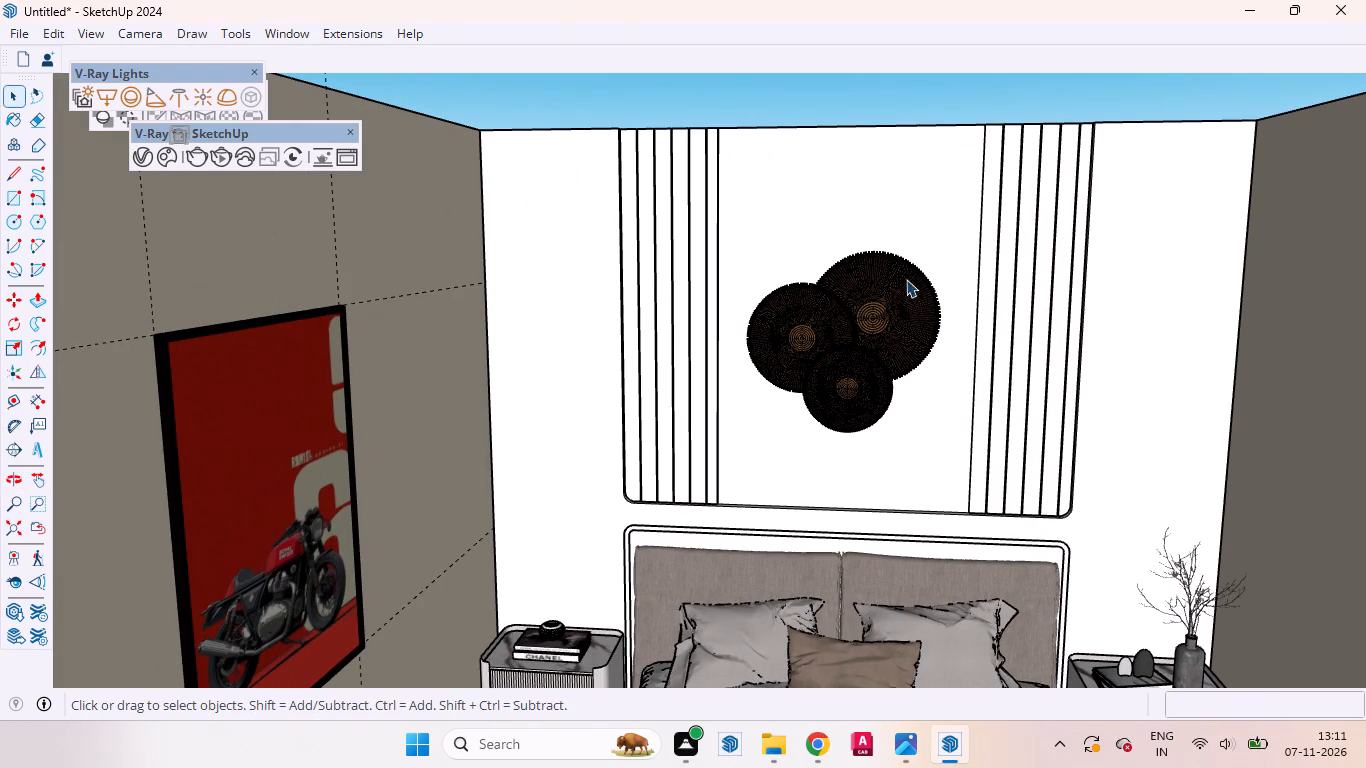
Set the Mesh Light's intensity to 300 in the V-Ray Asset Editor's list of scene lights.
left_click(136, 152)
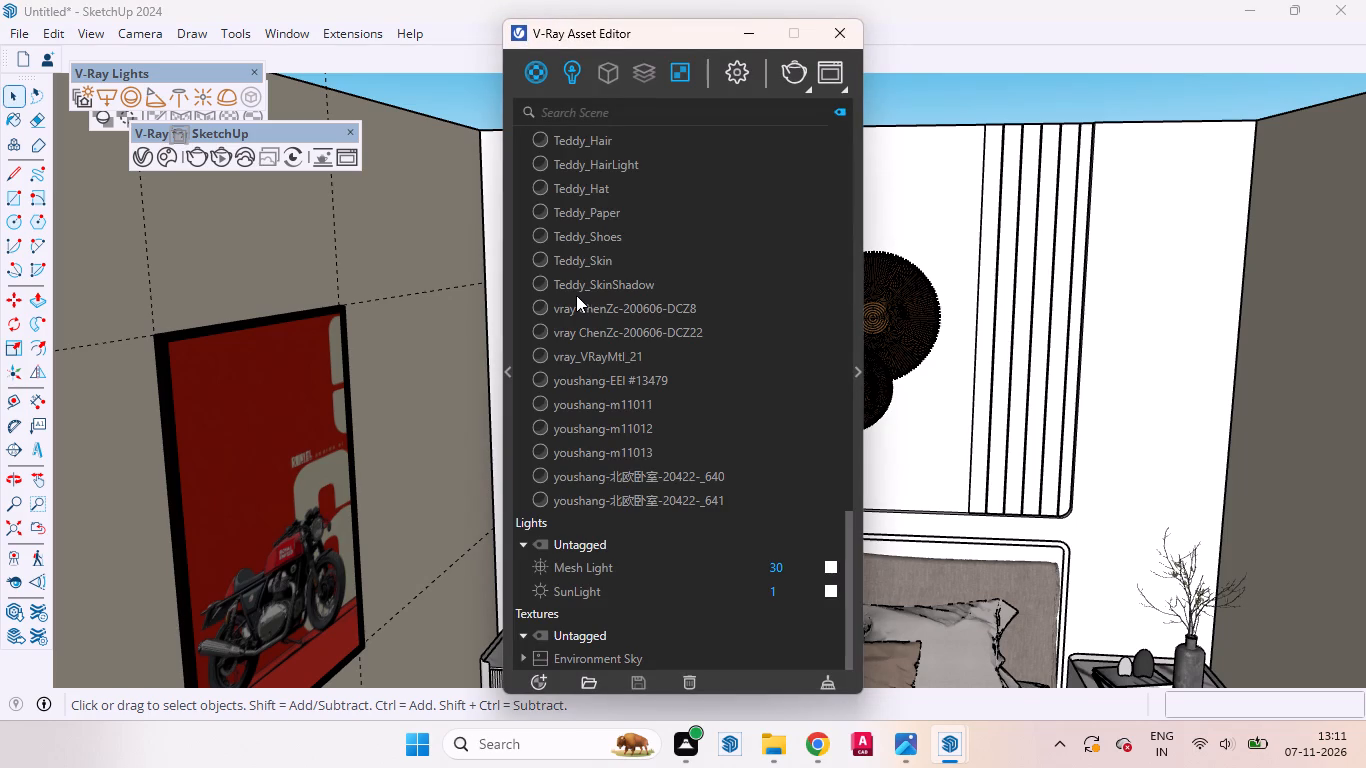
left_click(575, 65)
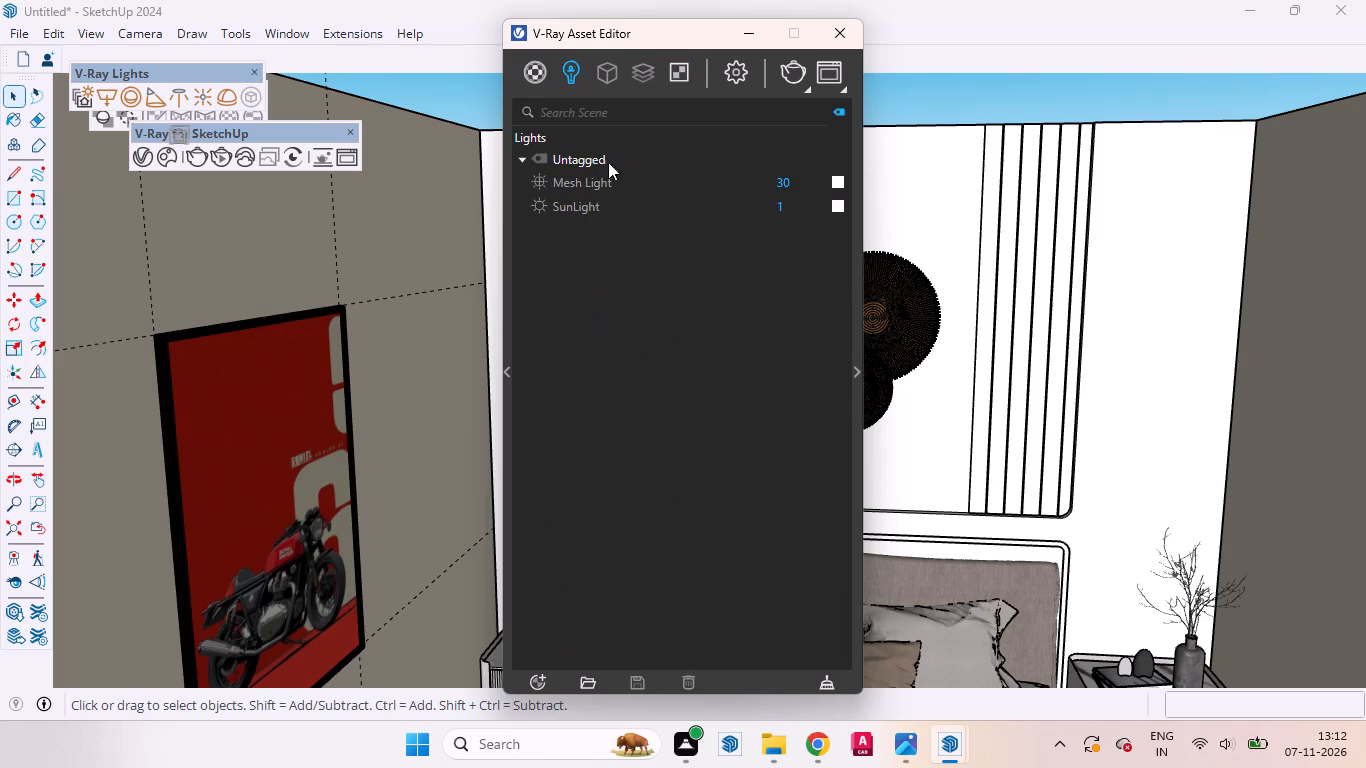
left_click(792, 183)
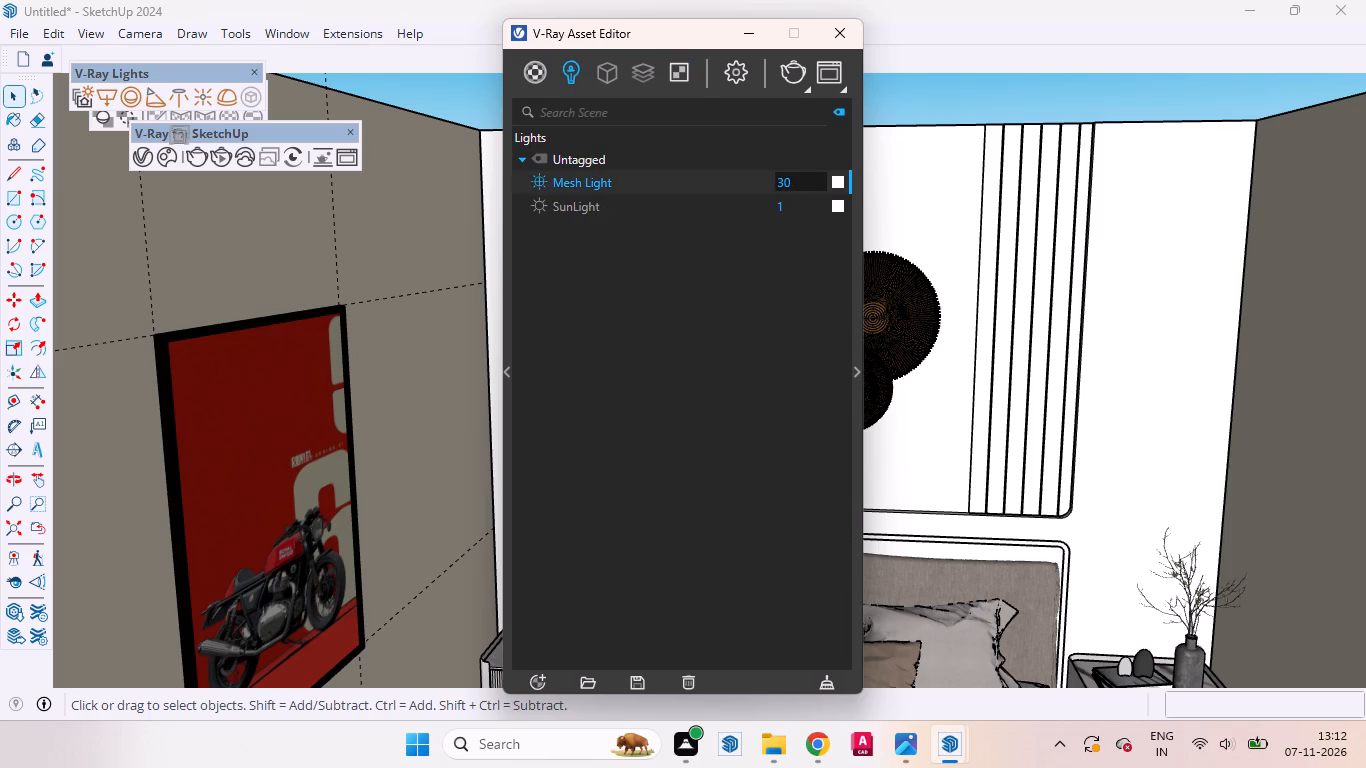
key("0")
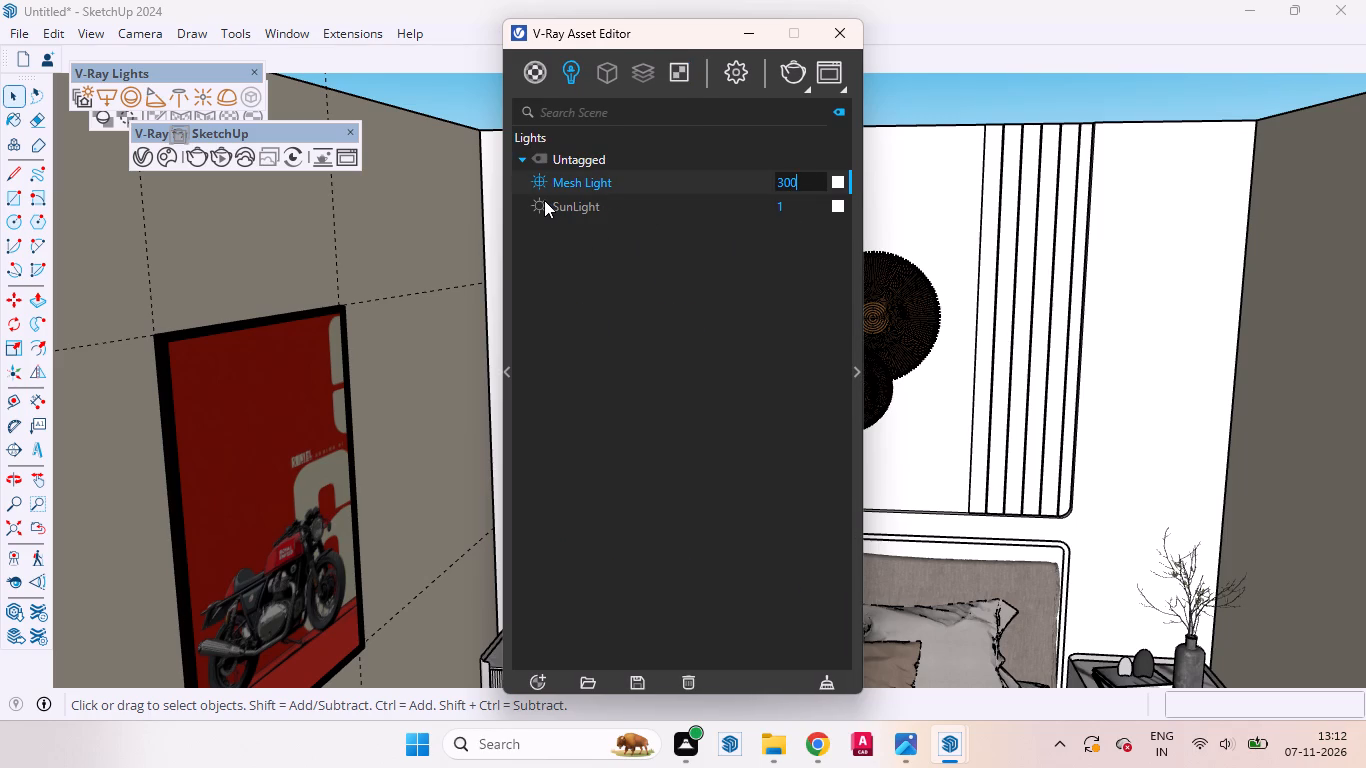
Switch off the SunLight in the V-Ray Asset Editor.
left_click(544, 200)
Start an interactive V-Ray render of the current view.
left_click(809, 86)
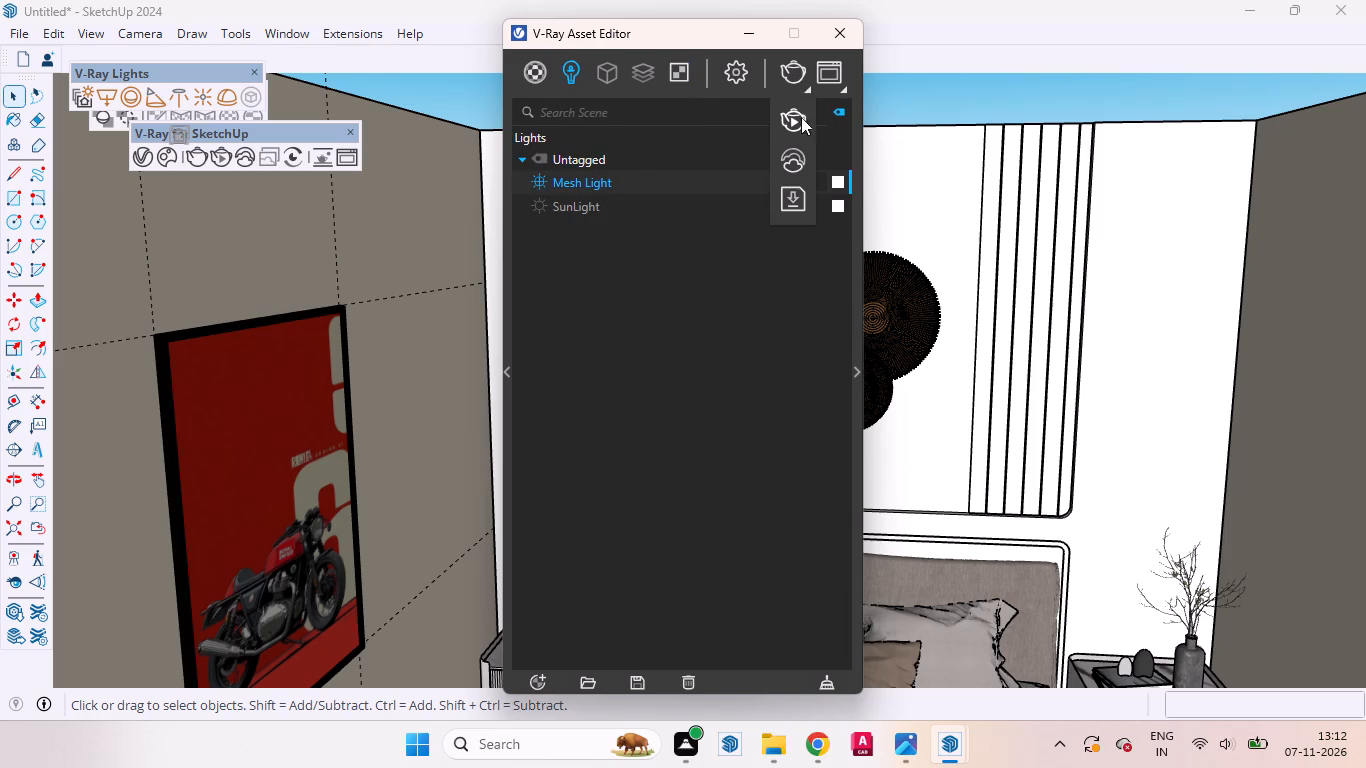
left_click(798, 119)
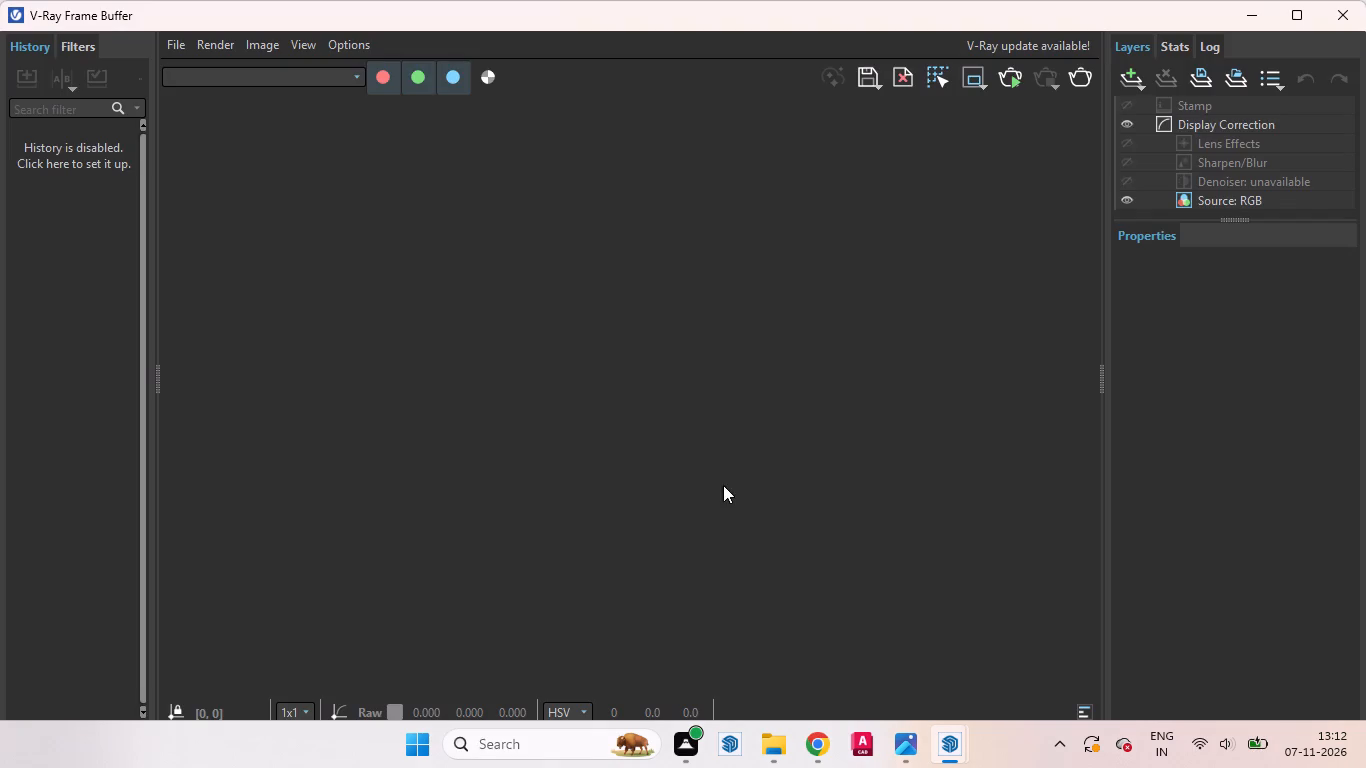
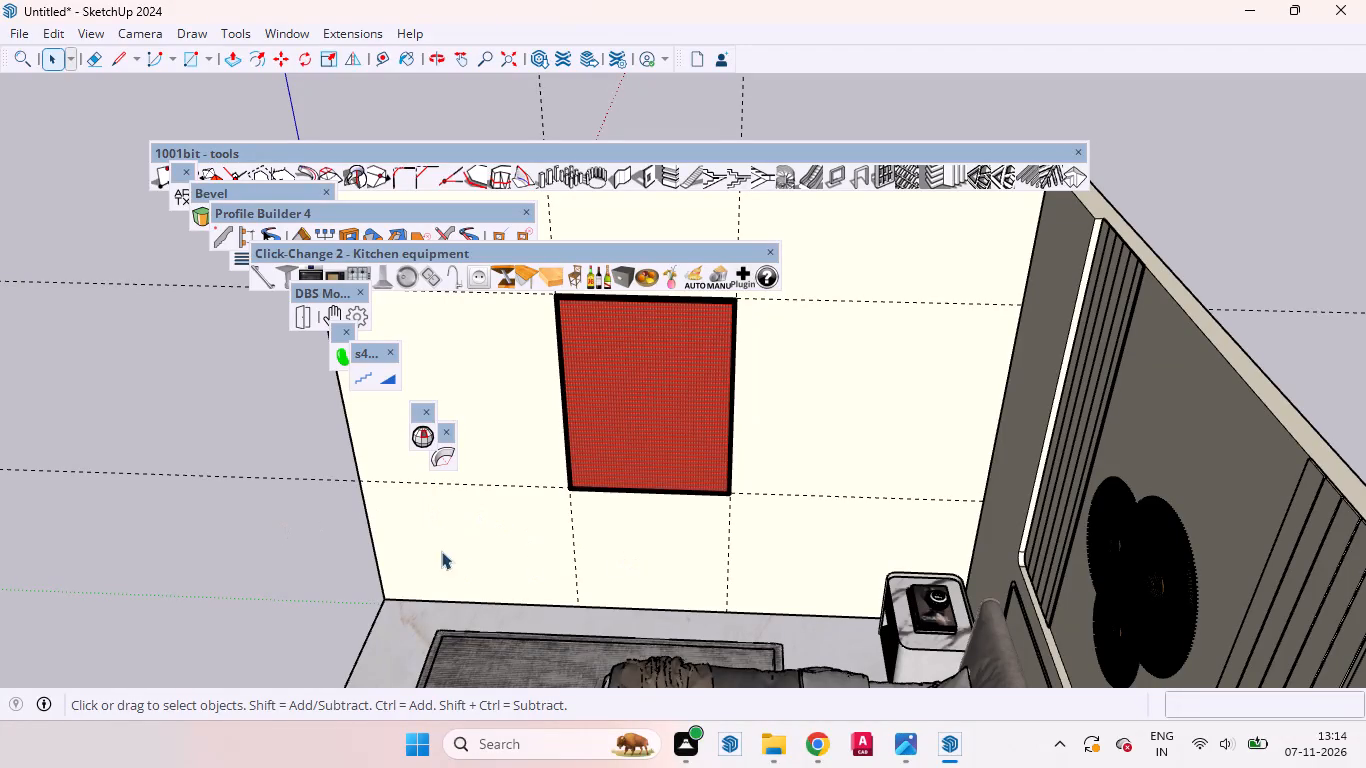
Close the floating extension toolbars covering the model, including Click-Change 2, Profile Builder 4, FenceMaker and Bevel, keeping 1001bit - tools open.
left_click(442, 432)
left_click(433, 411)
left_click(397, 352)
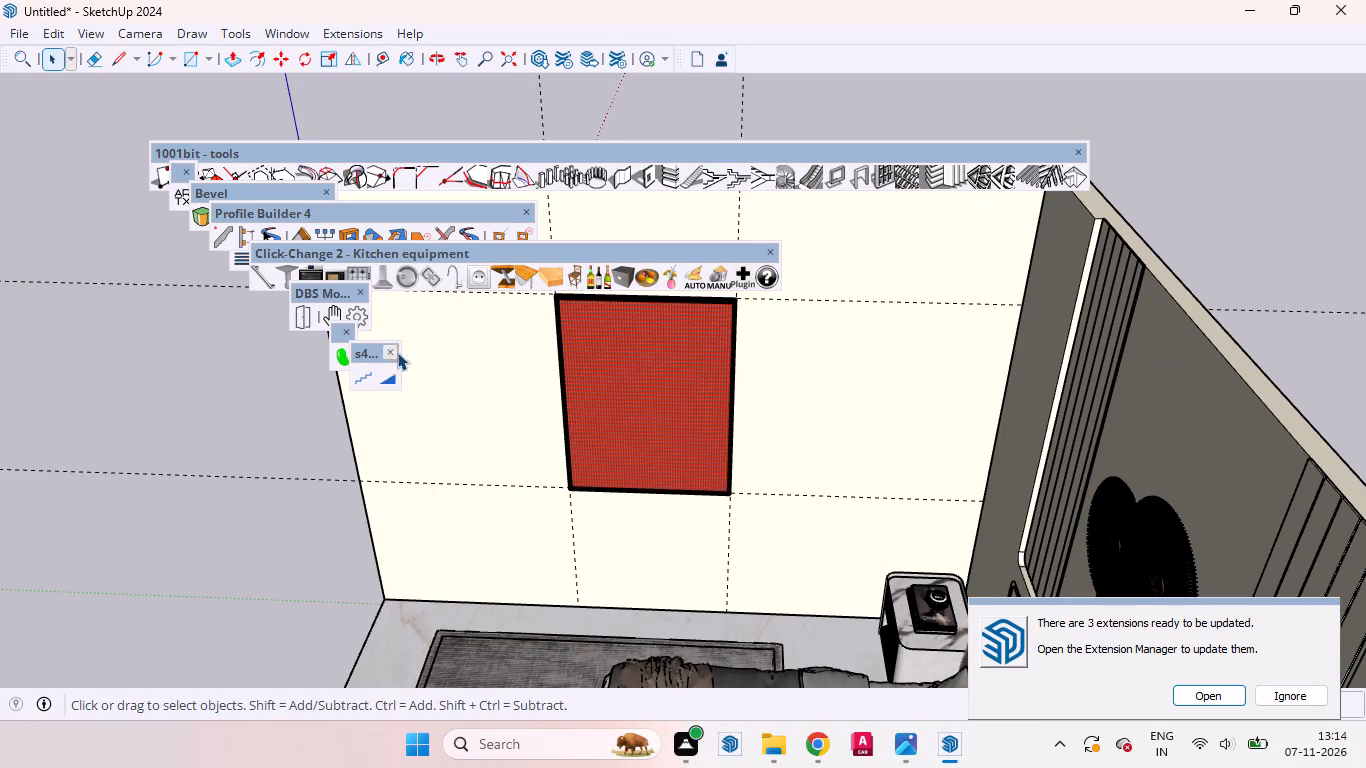
left_click(347, 331)
left_click(359, 289)
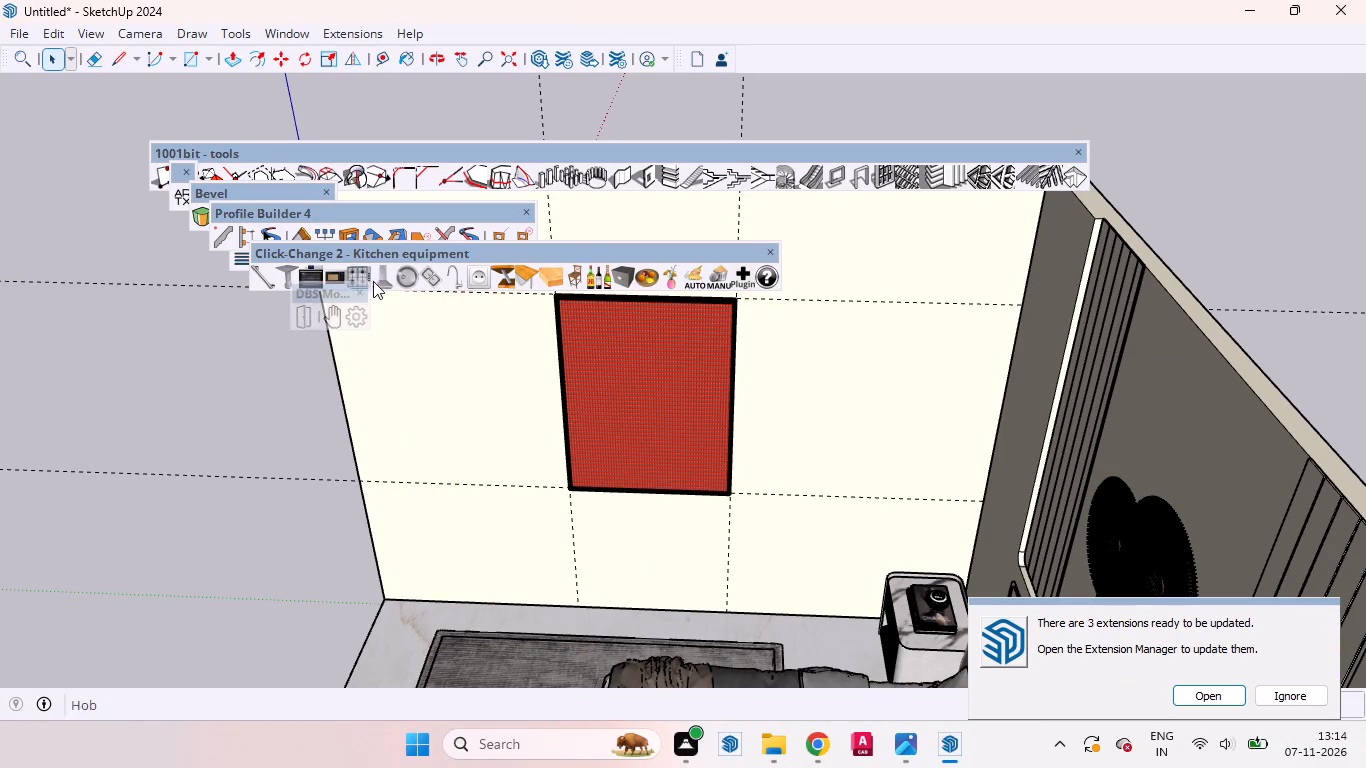
left_click(778, 252)
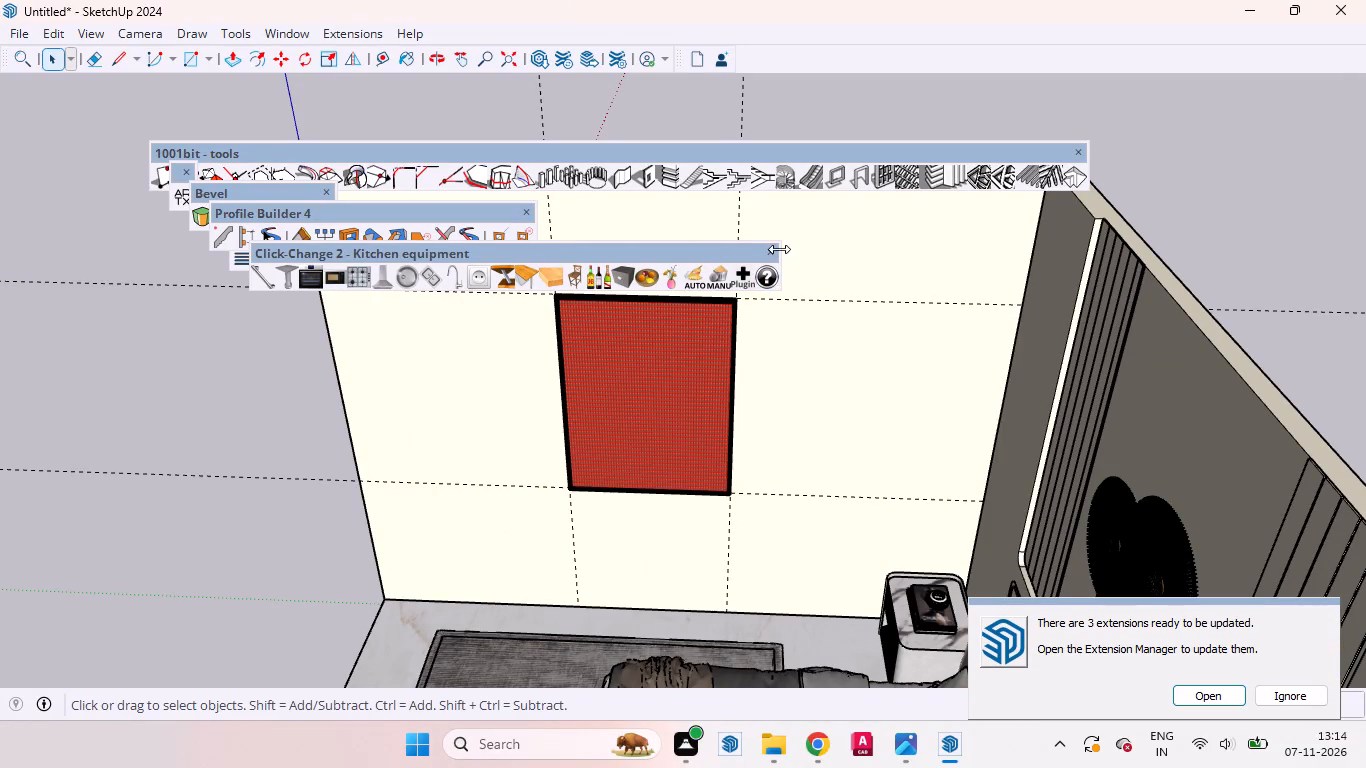
left_click(773, 252)
left_click(531, 208)
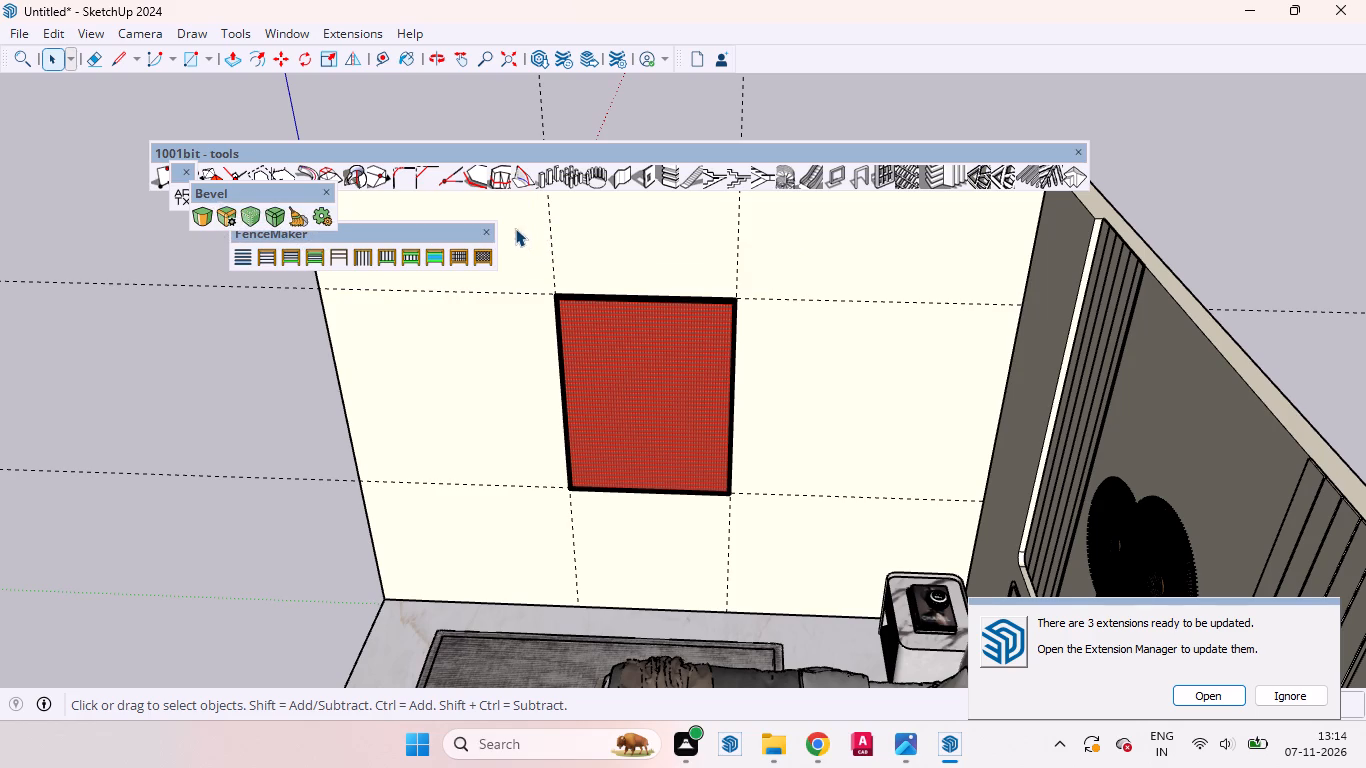
left_click(492, 232)
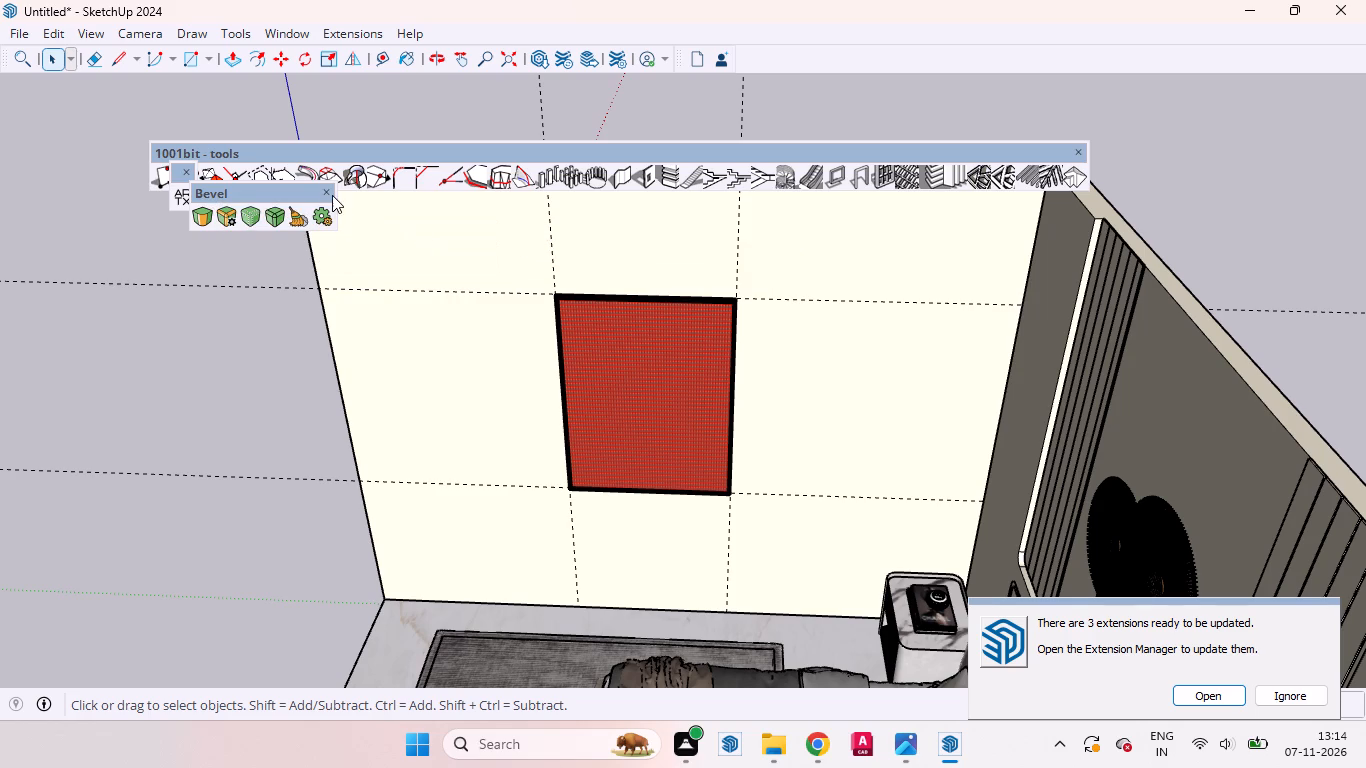
left_click(331, 194)
left_click(187, 166)
Examine the bedroom from its open side, looking at the headboard wall, the bed and the framed poster wall.
scroll(342, 363, "down", 4)
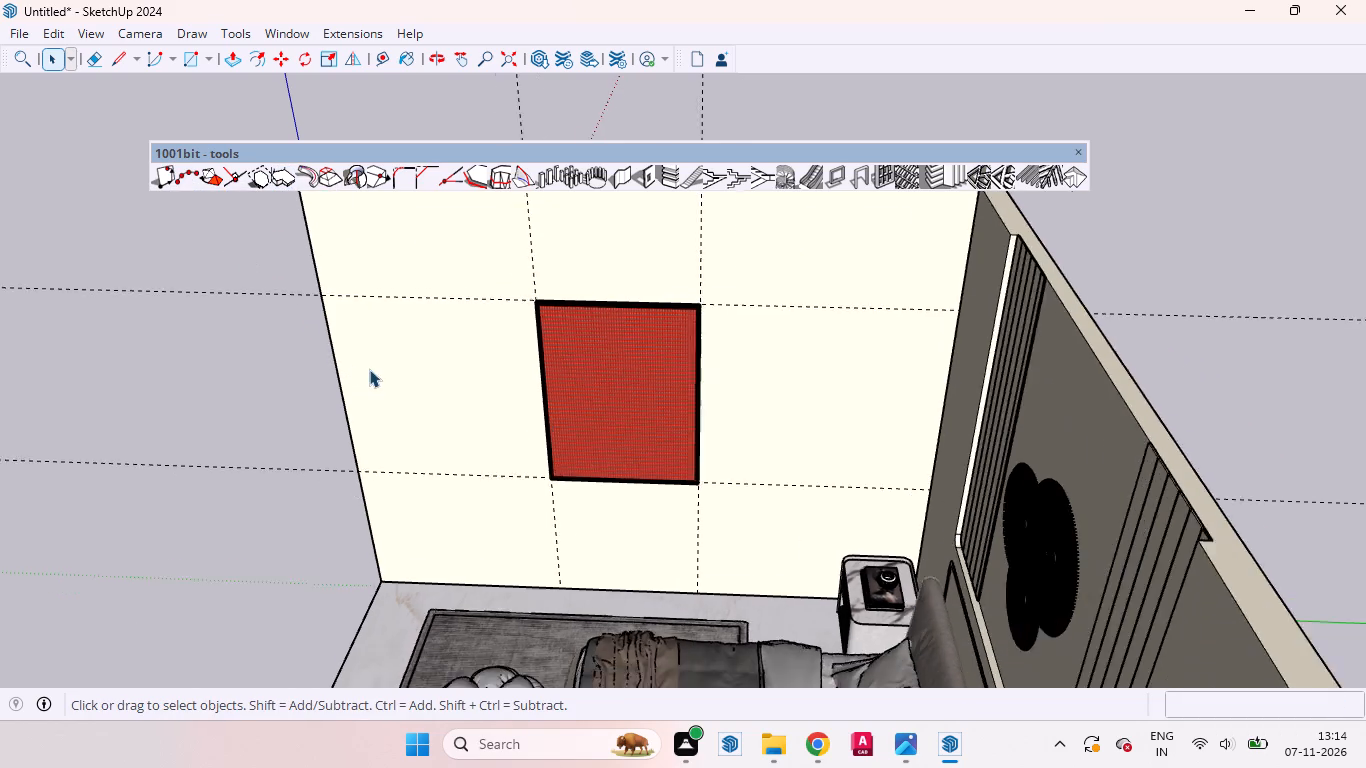
scroll(369, 369, "down", 4)
middle_click_drag(371, 411, 922, 339)
scroll(918, 340, "up", 1)
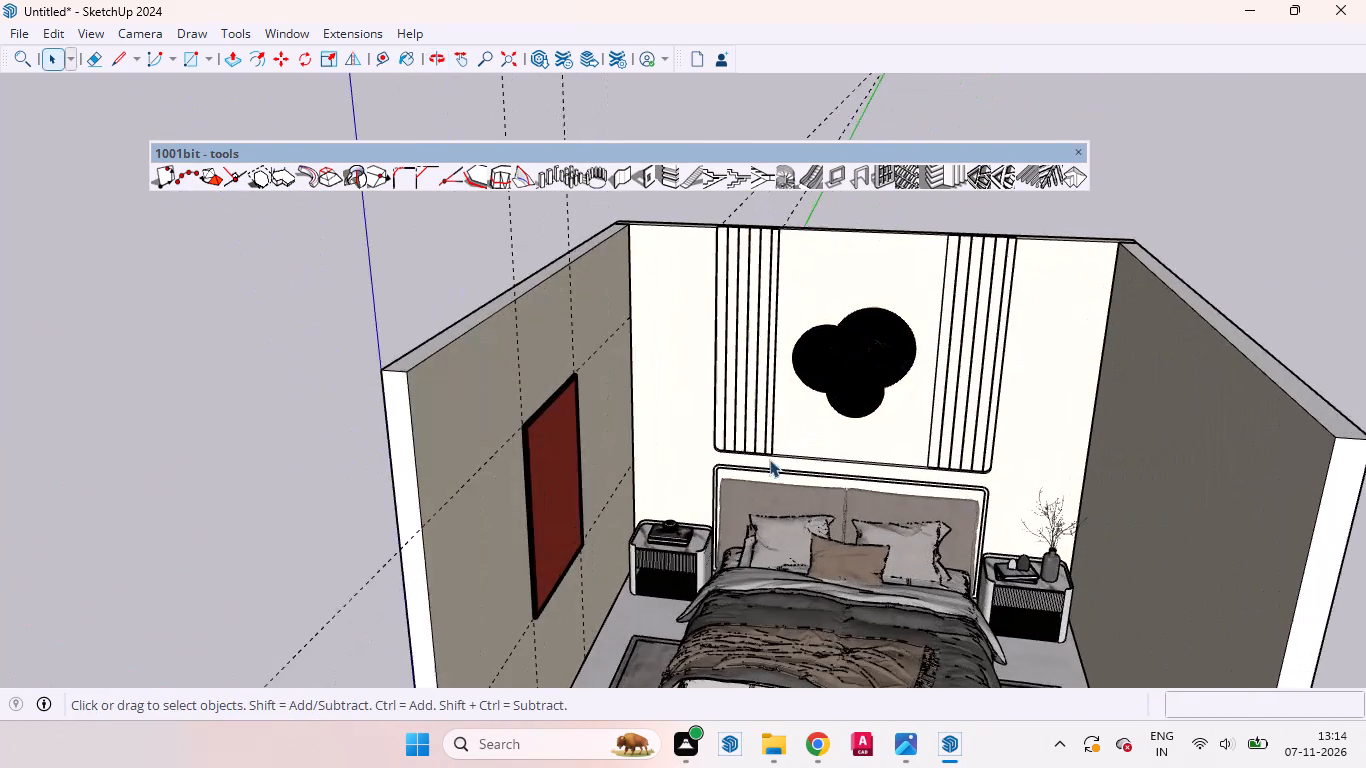
scroll(749, 480, "down", 5)
scroll(750, 442, "up", 1)
scroll(751, 440, "down", 4)
middle_click_drag(635, 529, 657, 441)
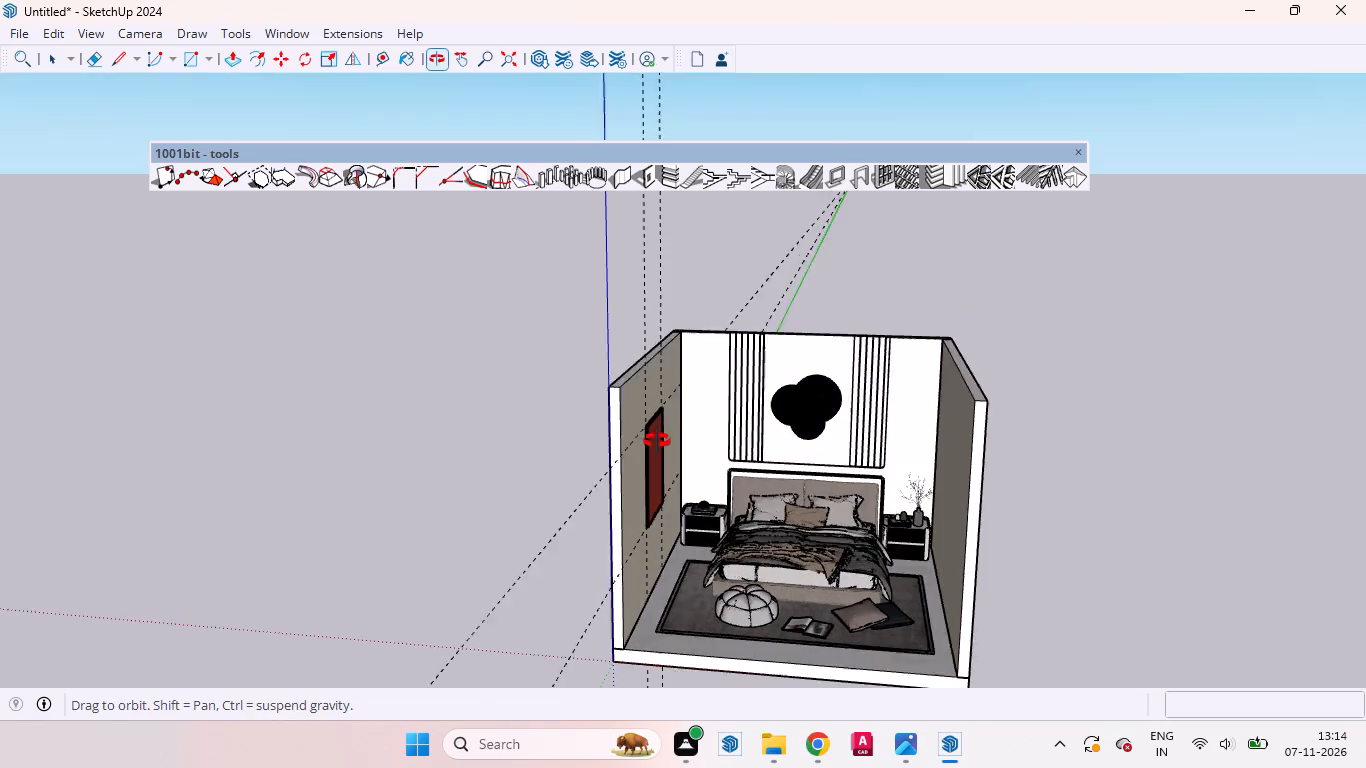
middle_click_drag(657, 441, 657, 432)
scroll(708, 486, "up", 5)
scroll(709, 486, "down", 1)
scroll(709, 486, "up", 1)
scroll(710, 337, "down", 1)
scroll(710, 337, "up", 4)
scroll(710, 337, "down", 2)
scroll(793, 487, "up", 1)
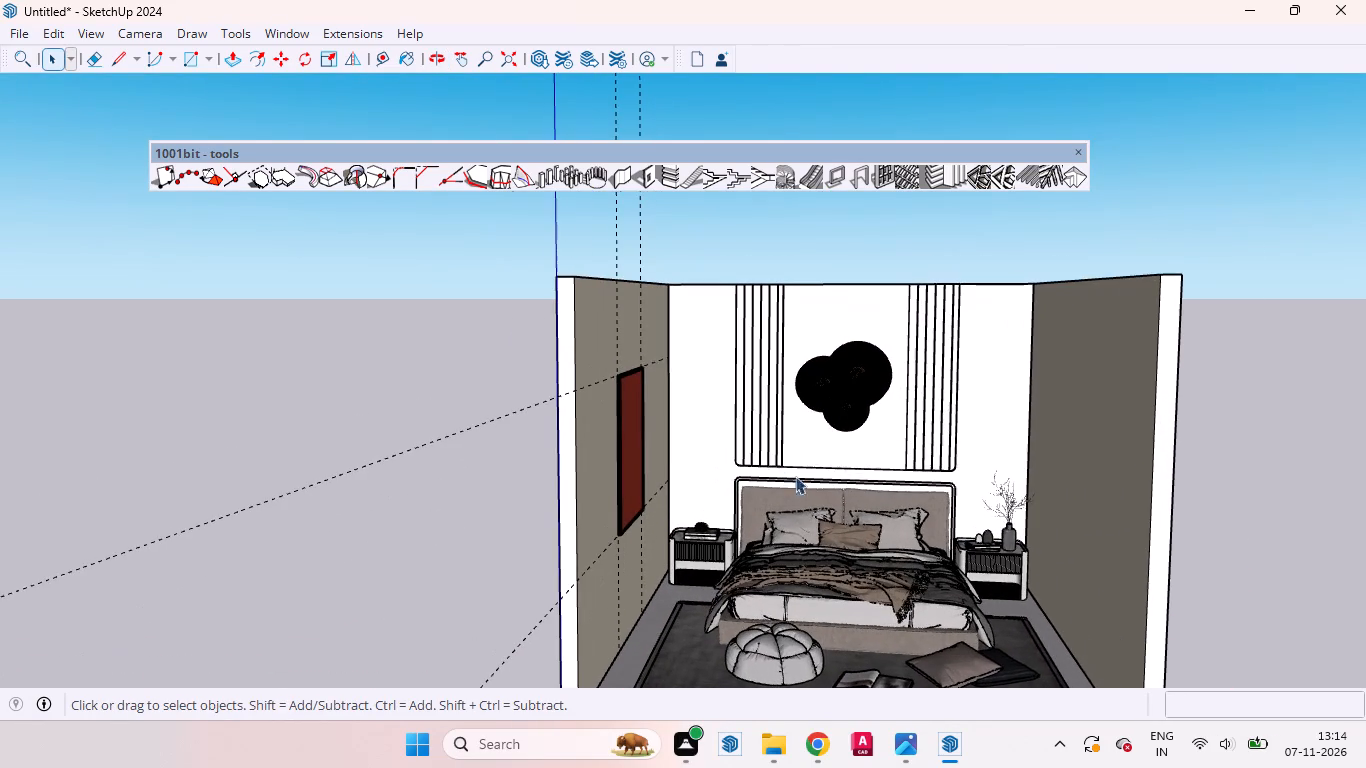
scroll(733, 393, "down", 3)
Apply the V-Ray Utilities cubic projection scaled to the bounding box to the poster face inside its group.
middle_click_drag(778, 476, 149, 767)
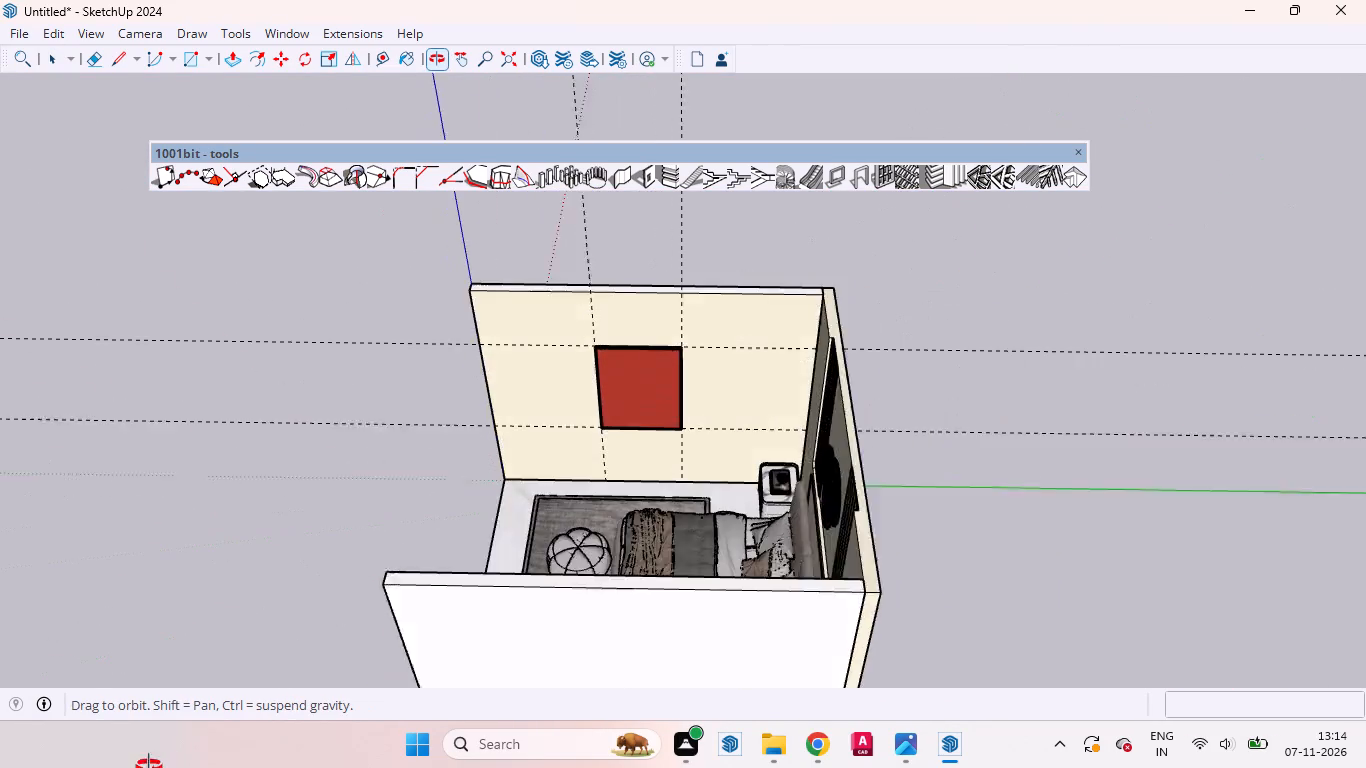
middle_click_drag(149, 767, 151, 758)
scroll(1006, 455, "down", 4)
scroll(715, 388, "up", 15)
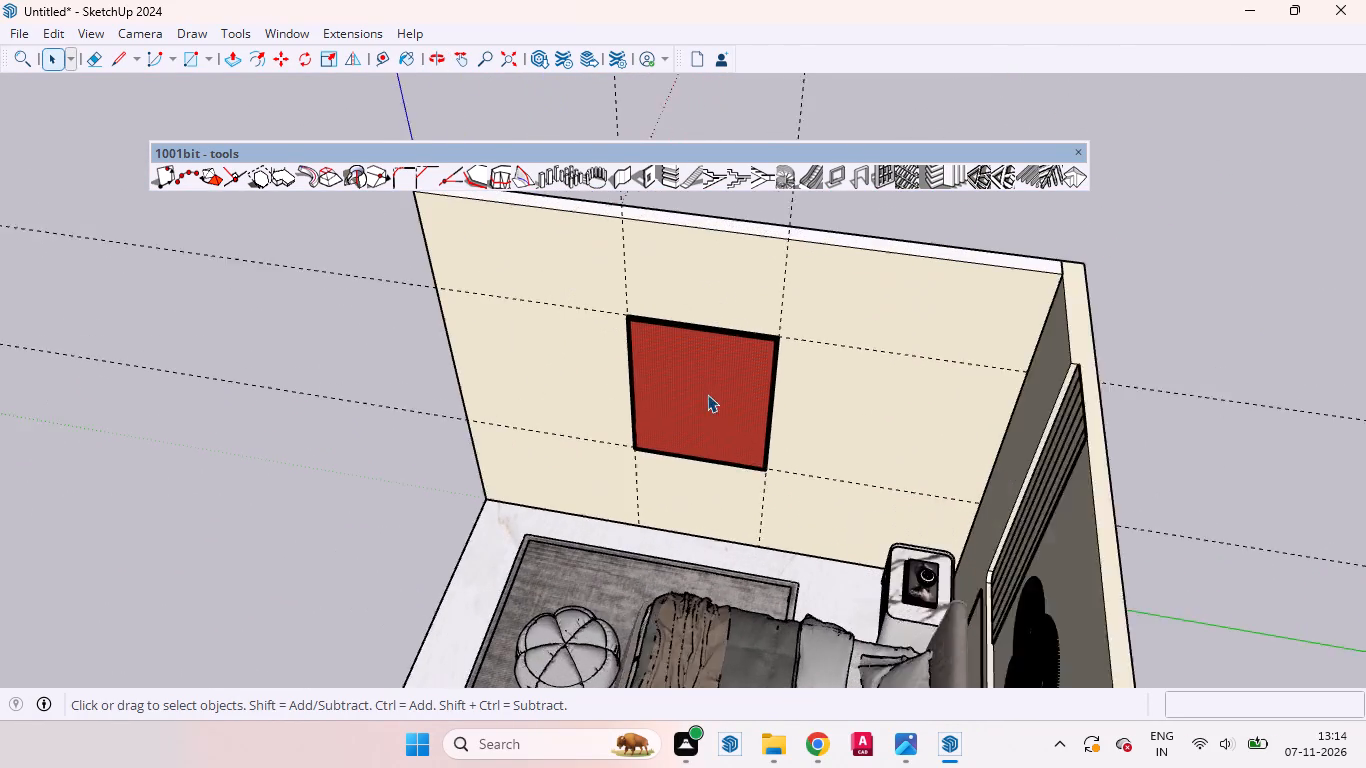
scroll(707, 394, "up", 2)
left_click(692, 407)
double_click(692, 401)
left_click(680, 404)
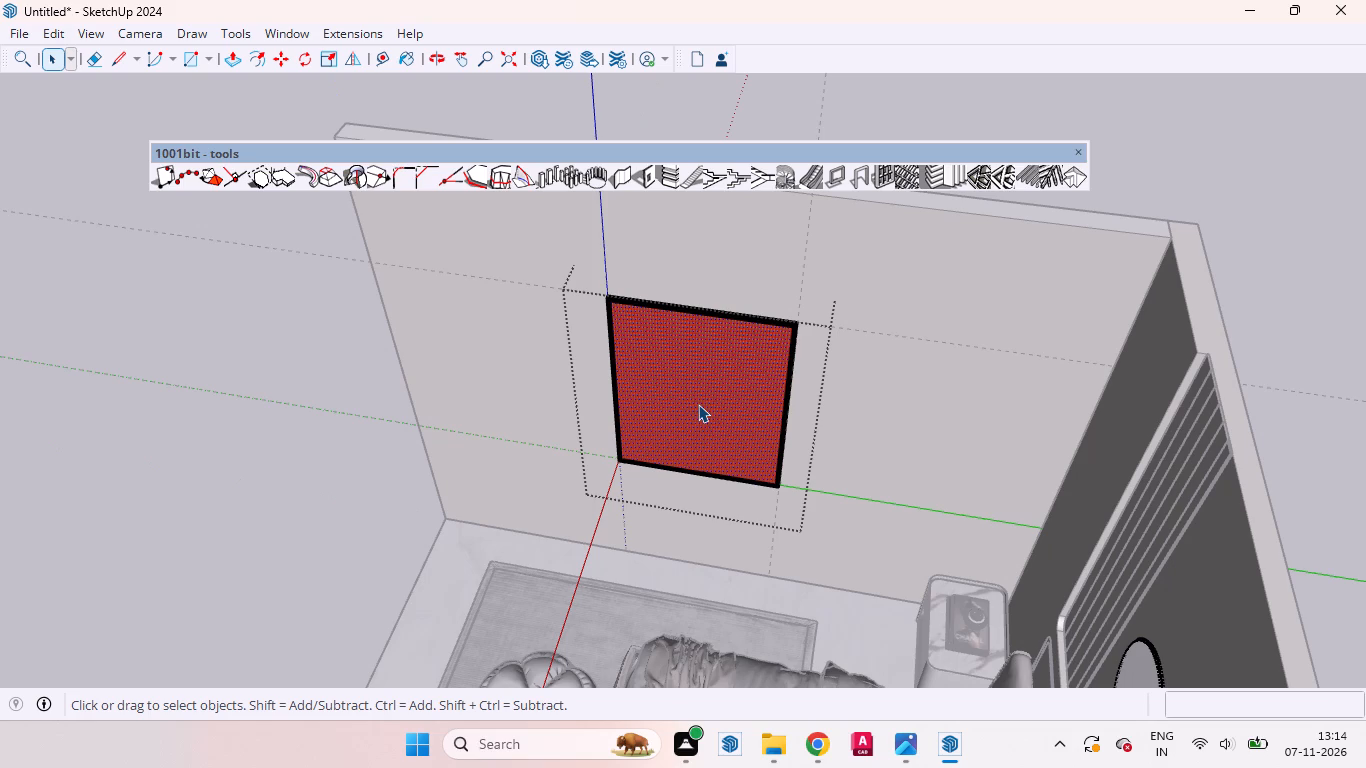
right_click(630, 29)
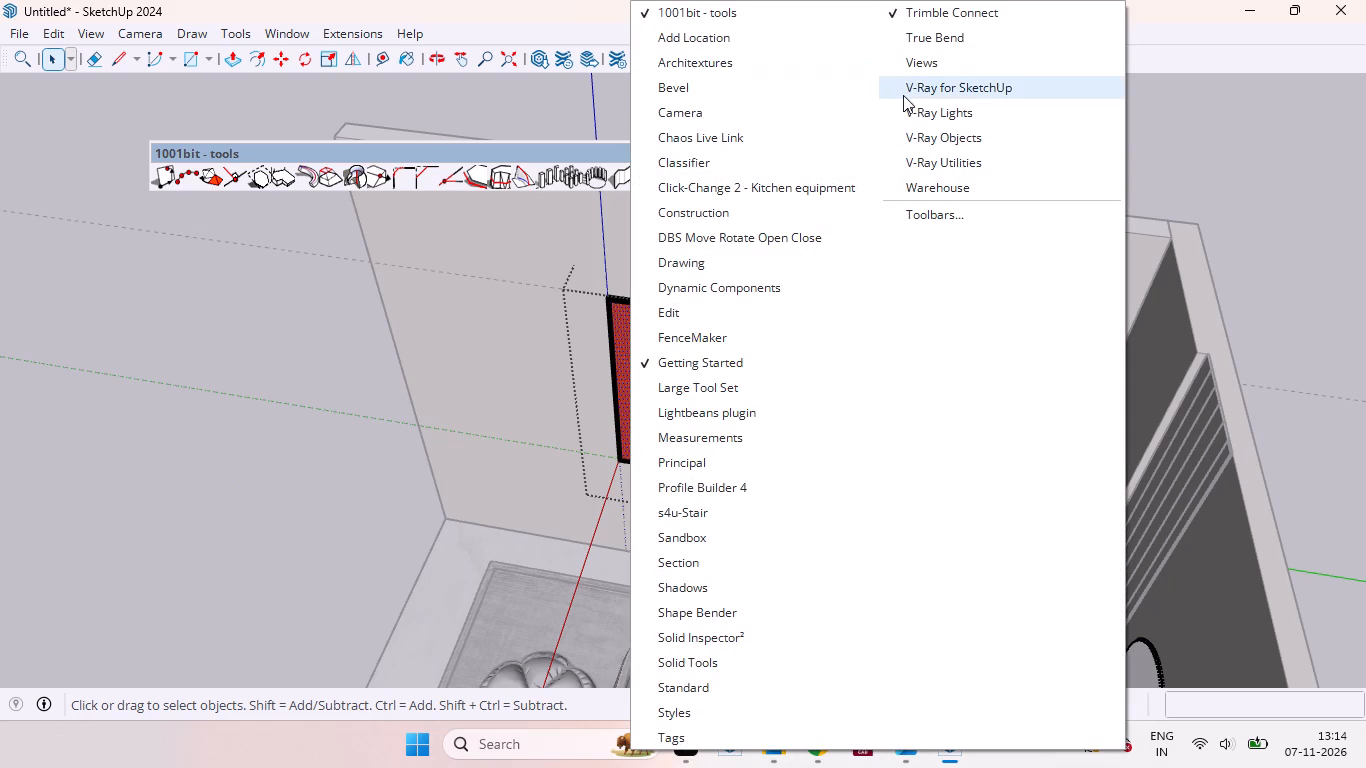
left_click(936, 162)
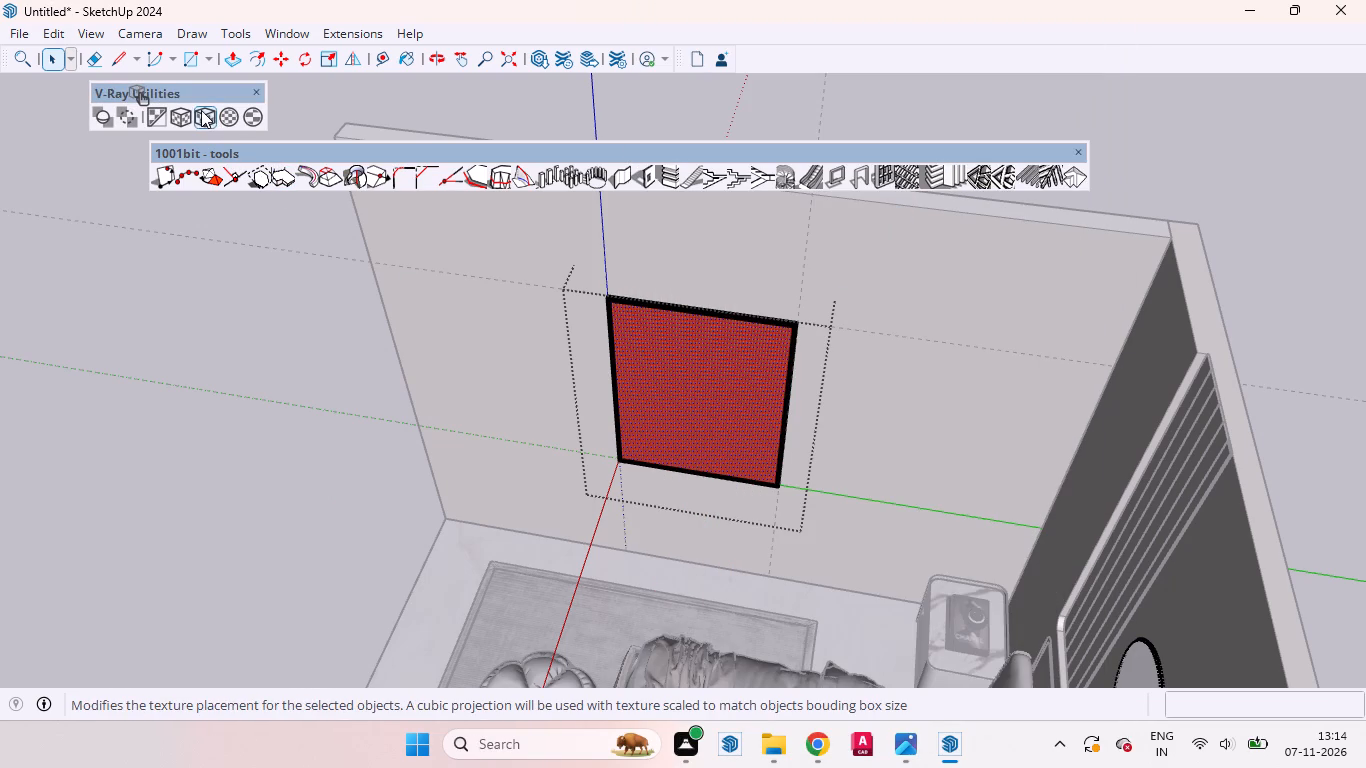
left_click(201, 110)
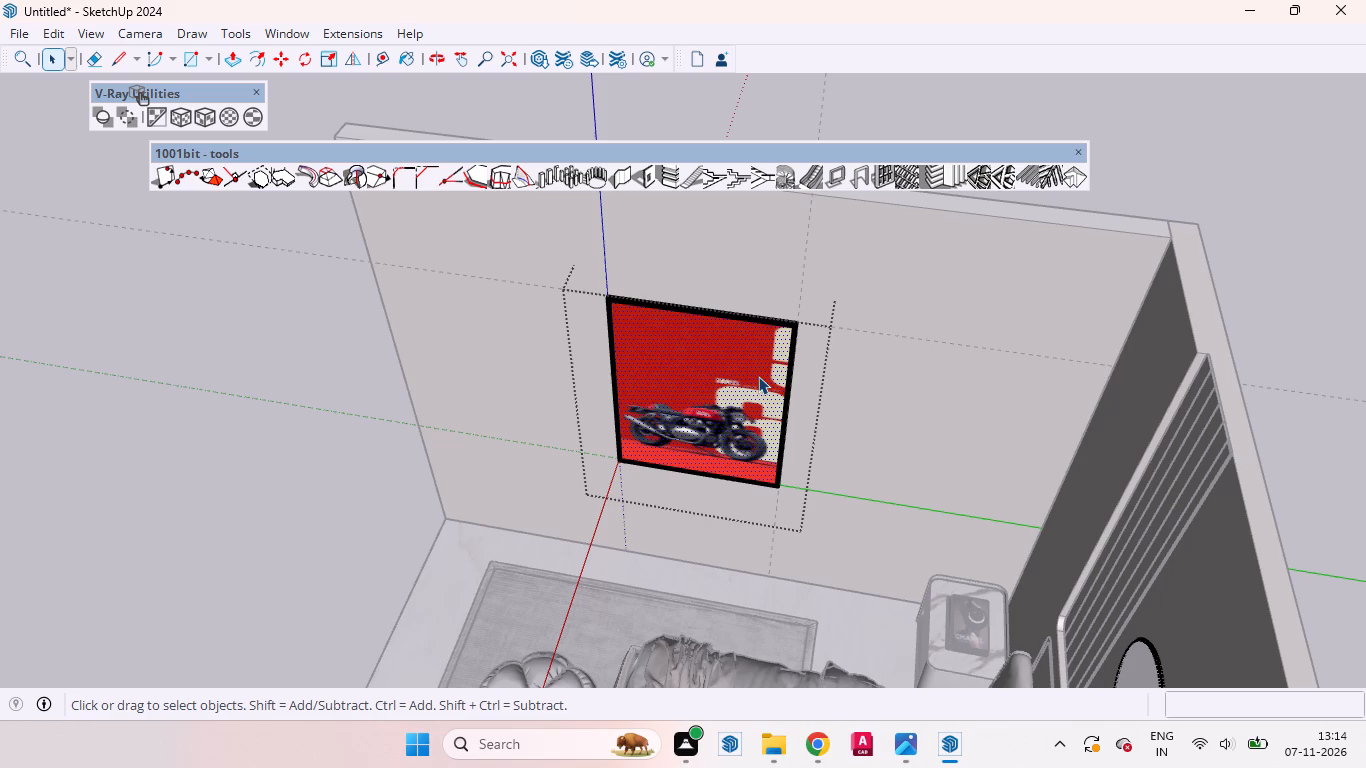
Display the V-Ray for SketchUp toolbar, dismissing the version notification and the V-Ray Log Window.
right_click(658, 28)
left_click(980, 93)
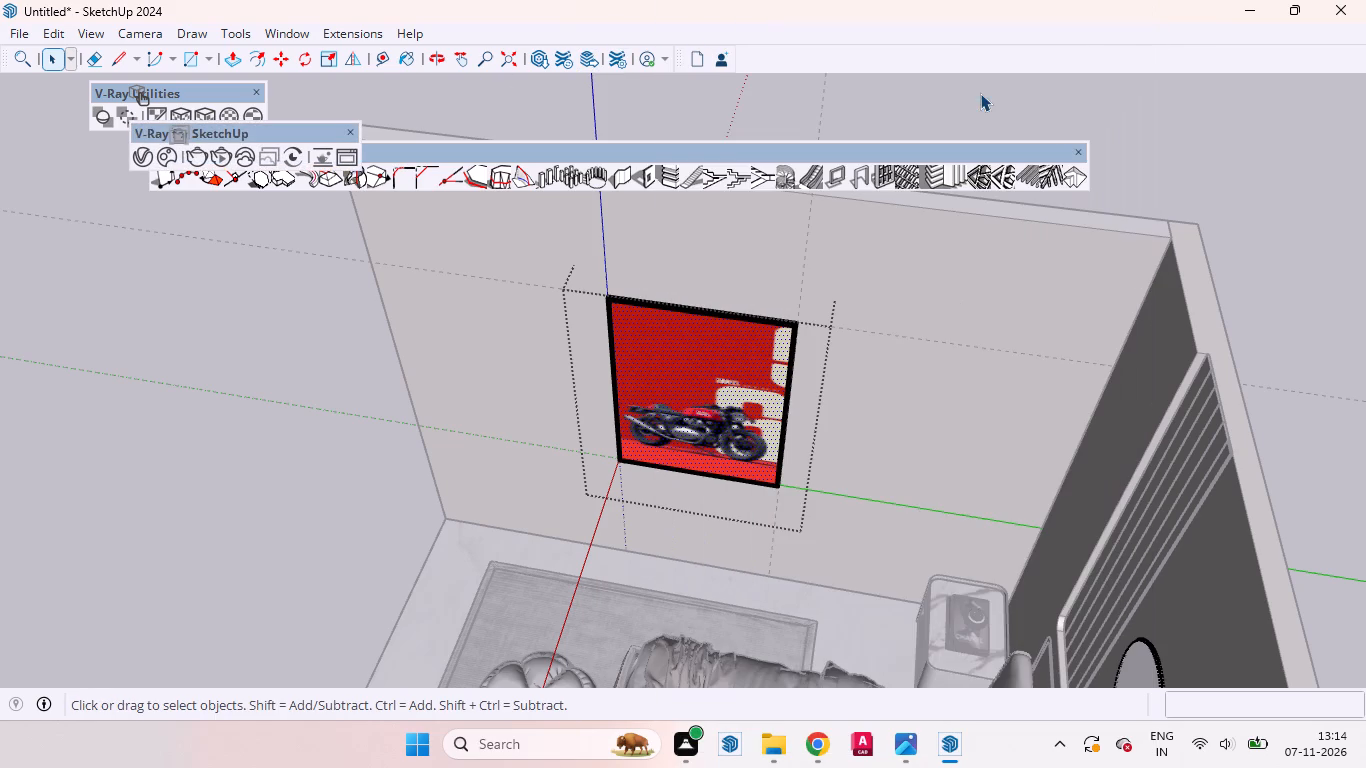
left_click(697, 29)
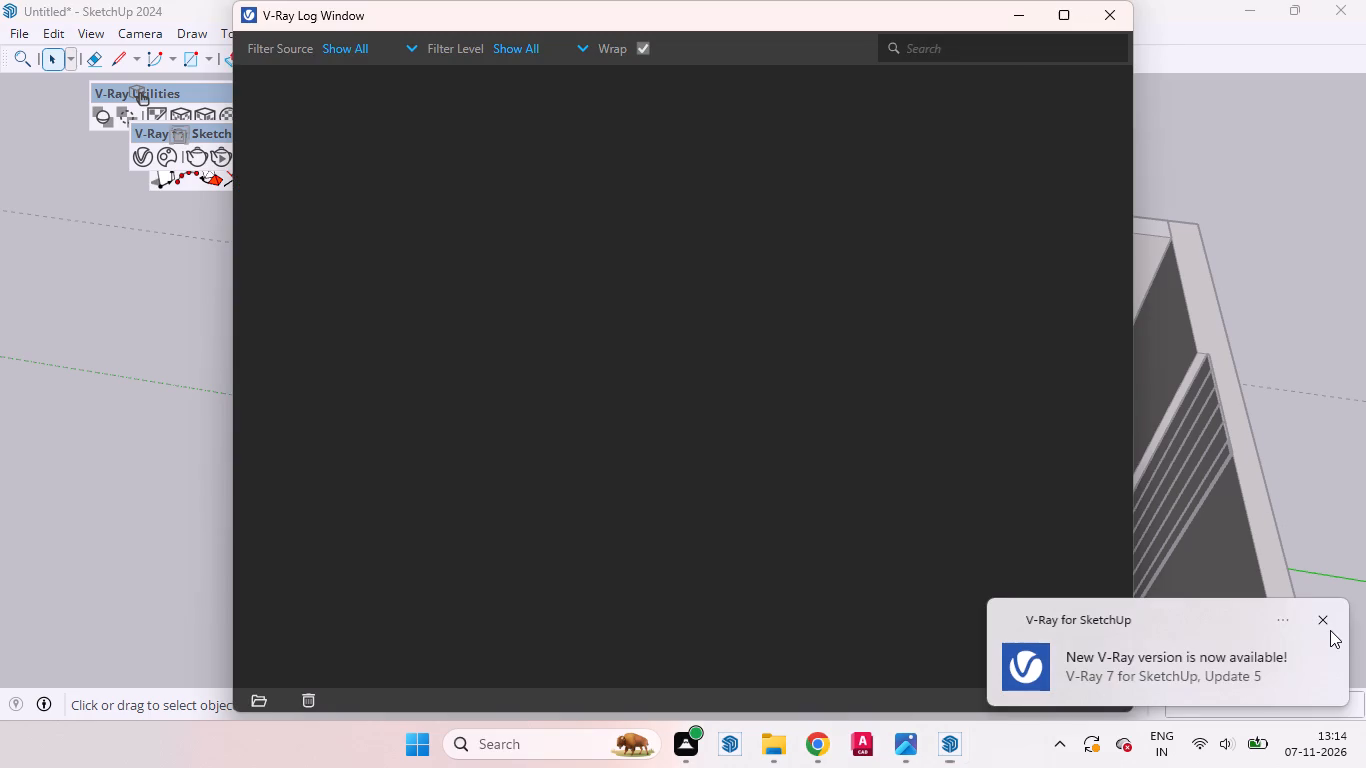
left_click(1327, 615)
left_click(1108, 4)
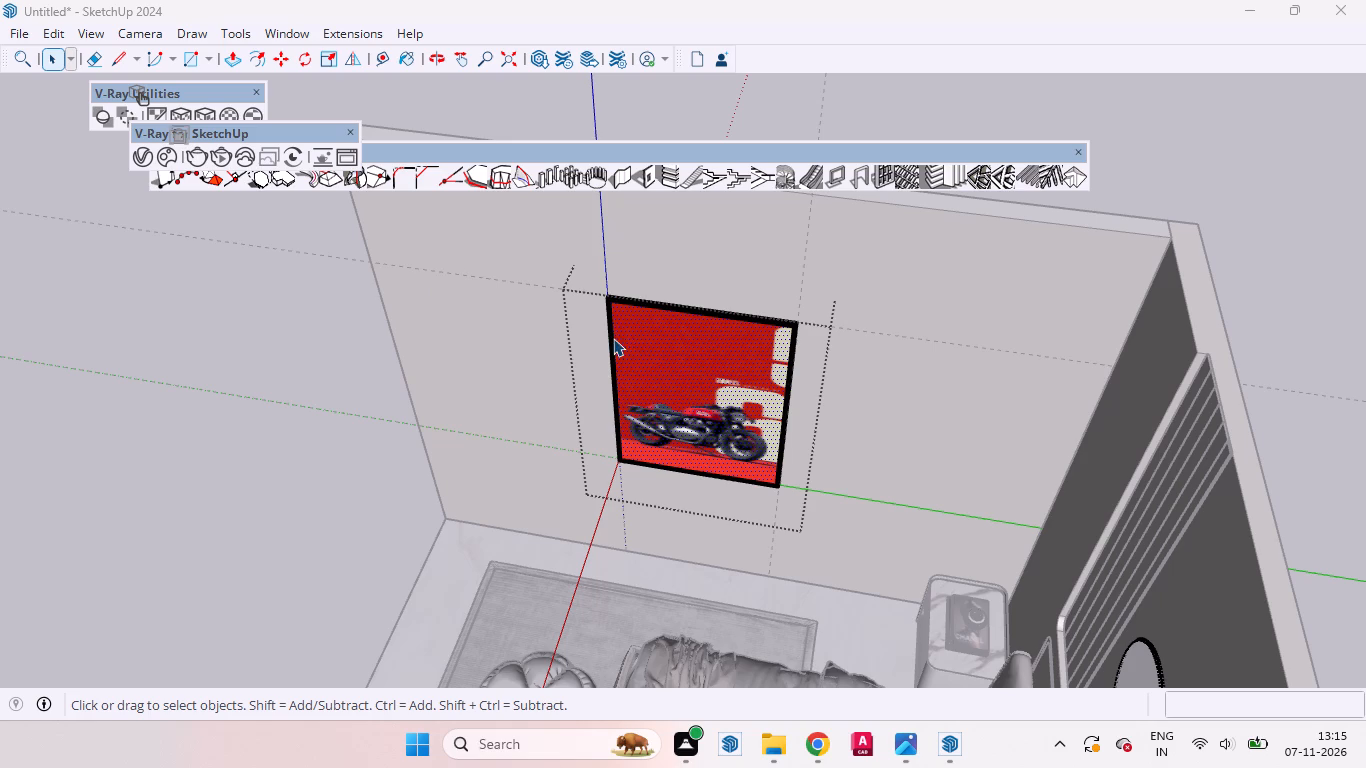
Open the floor slab for editing and push/pull its edge face at the room's open side outward by 3'.
middle_click_drag(611, 357, 885, 321)
scroll(603, 379, "down", 9)
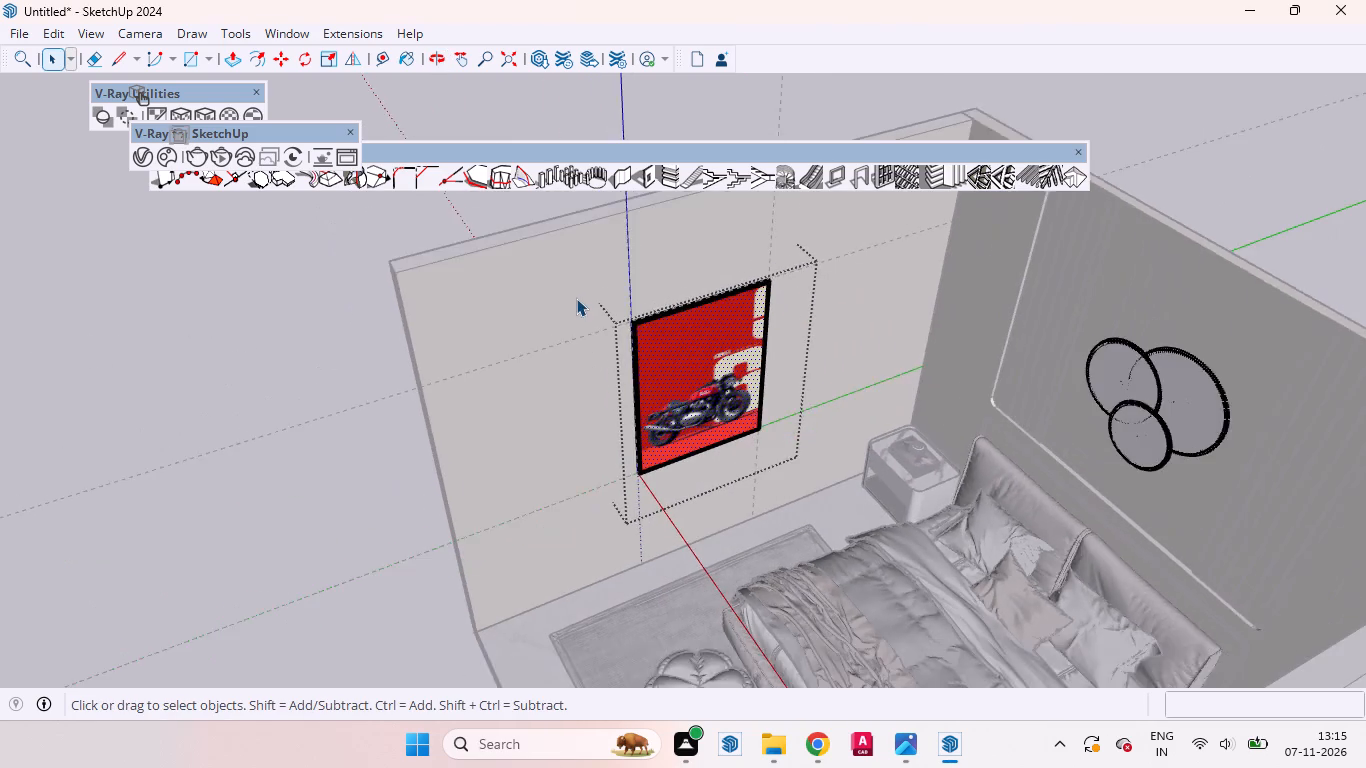
scroll(576, 298, "down", 7)
left_click(347, 553)
scroll(613, 425, "up", 3)
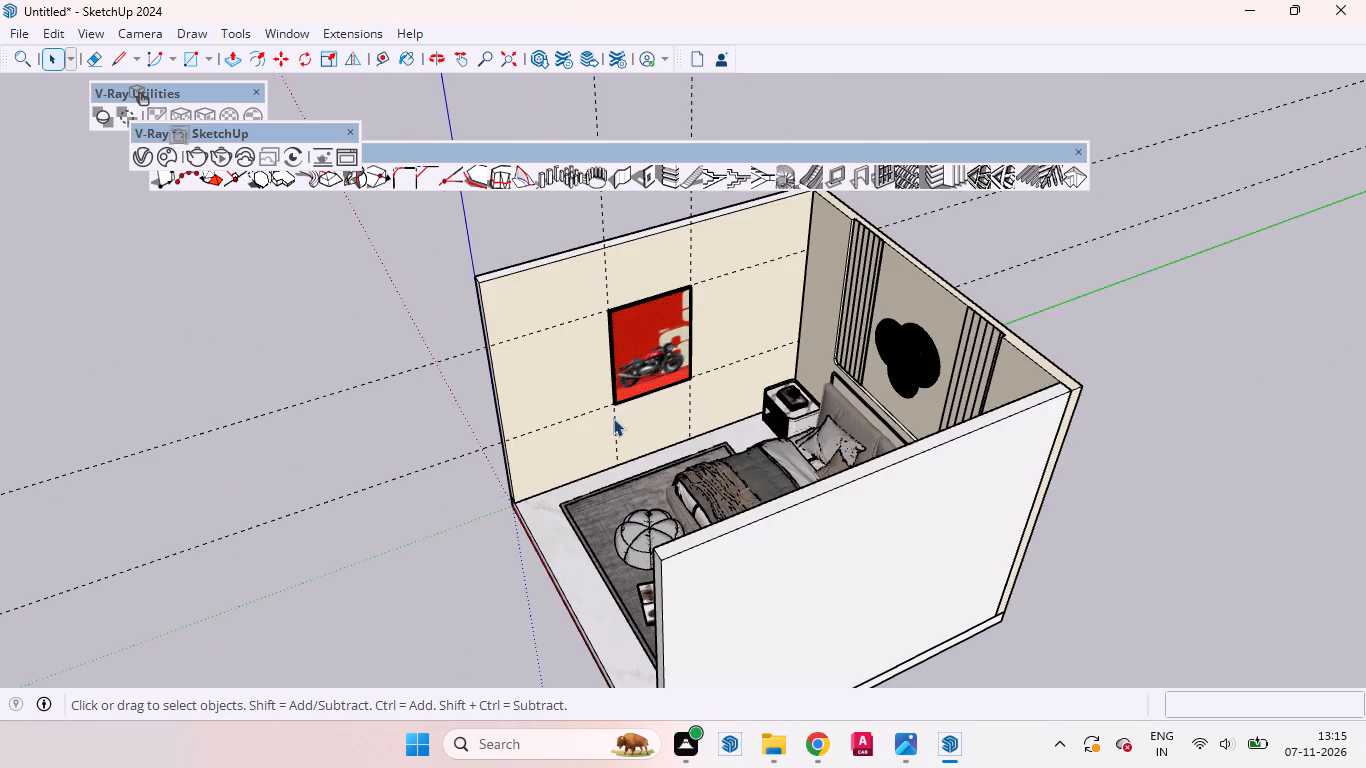
scroll(644, 339, "down", 6)
scroll(683, 255, "down", 4)
middle_click_drag(589, 519, 548, 502)
scroll(568, 526, "up", 2)
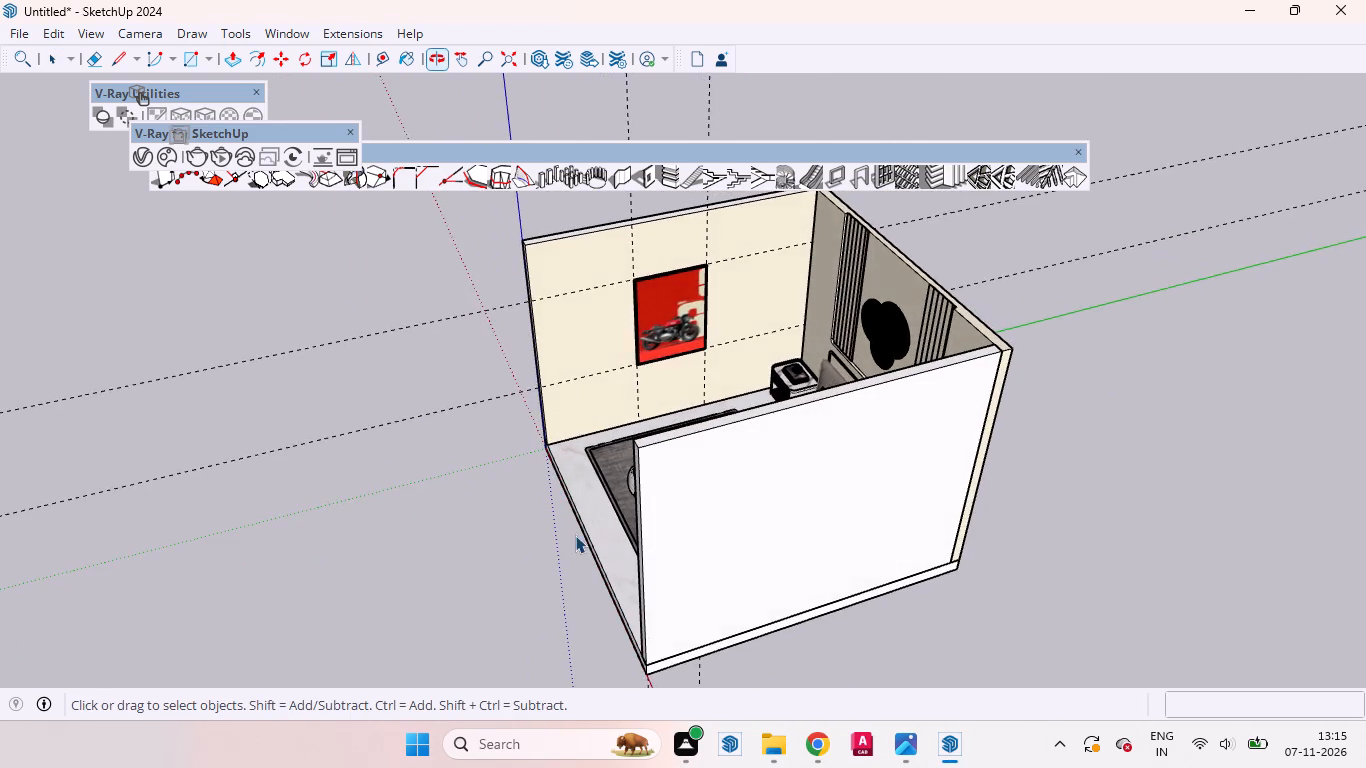
scroll(575, 535, "up", 12)
scroll(582, 532, "down", 1)
scroll(593, 517, "up", 4)
middle_click_drag(586, 542, 733, 476)
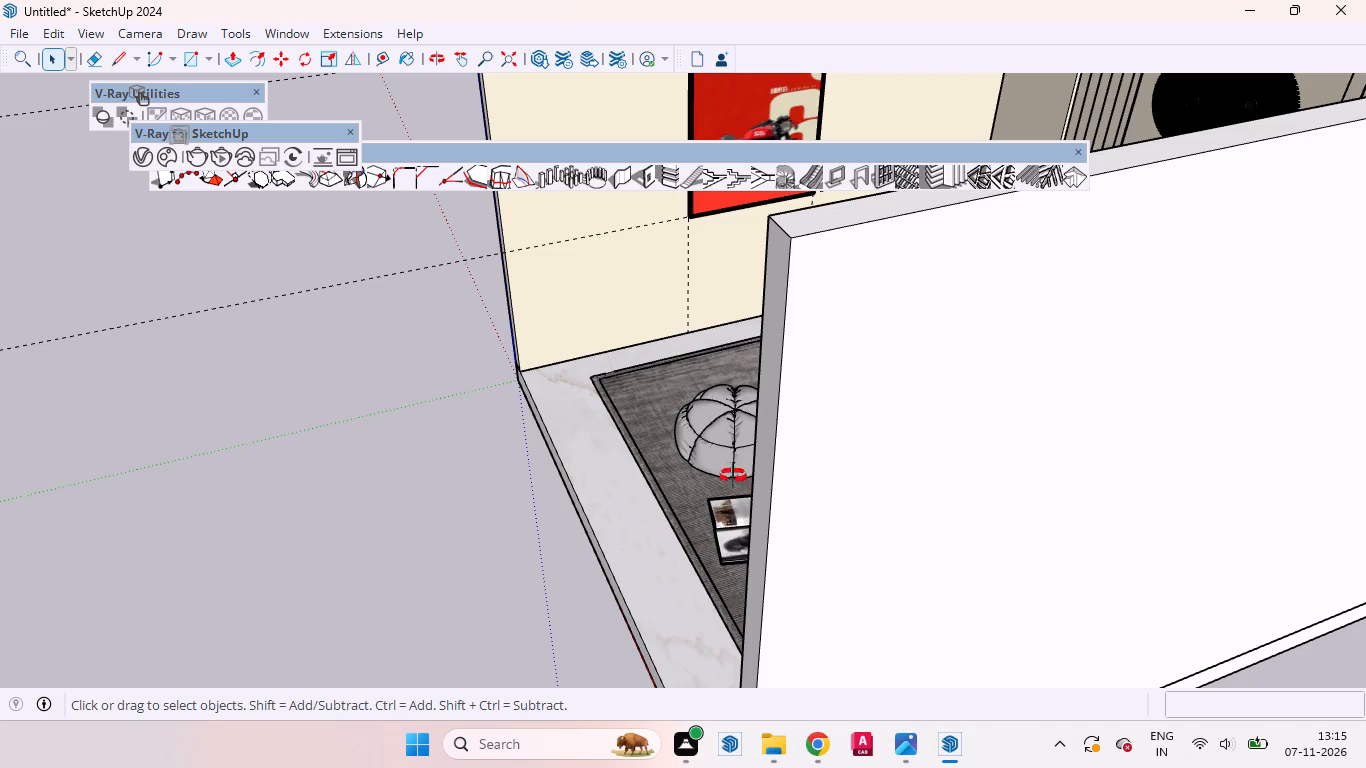
middle_click_drag(733, 476, 883, 343)
scroll(707, 440, "up", 5)
left_click(715, 440)
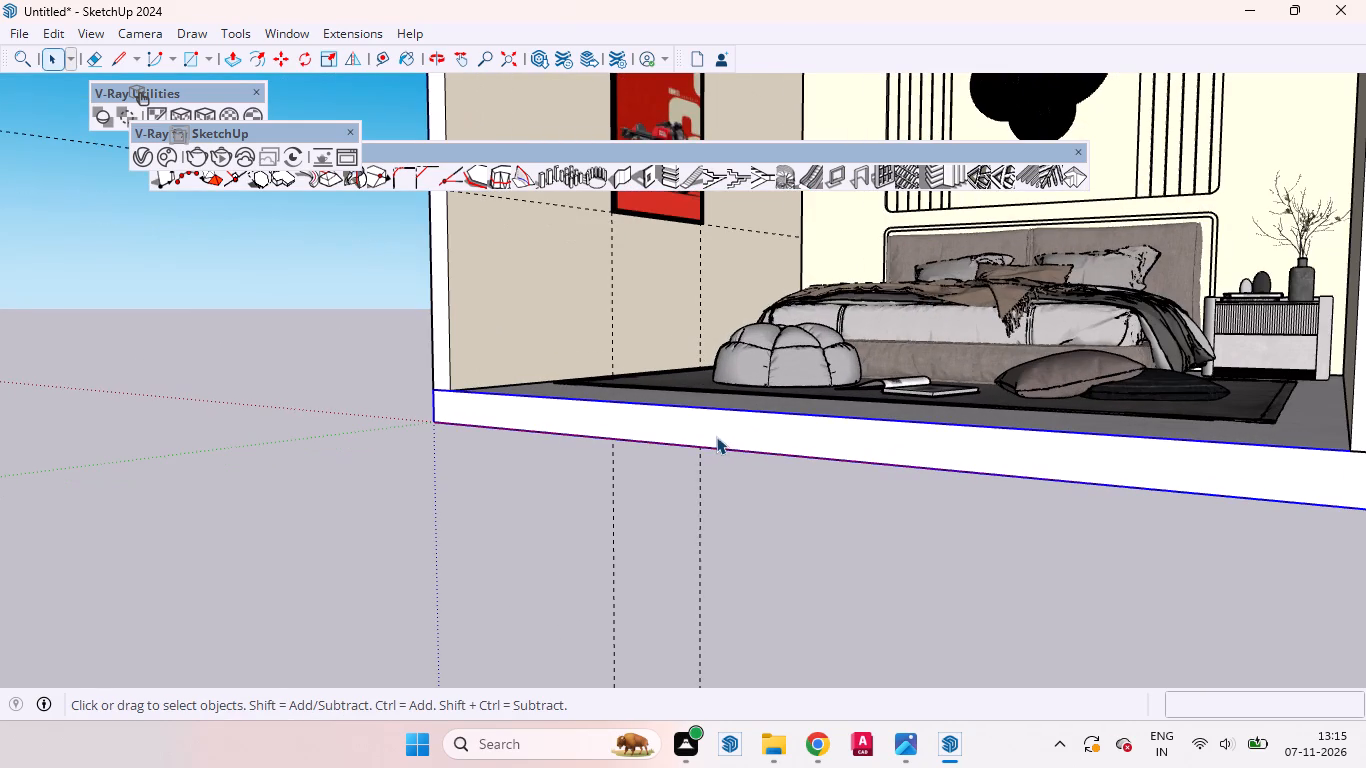
double_click(716, 436)
left_click(706, 429)
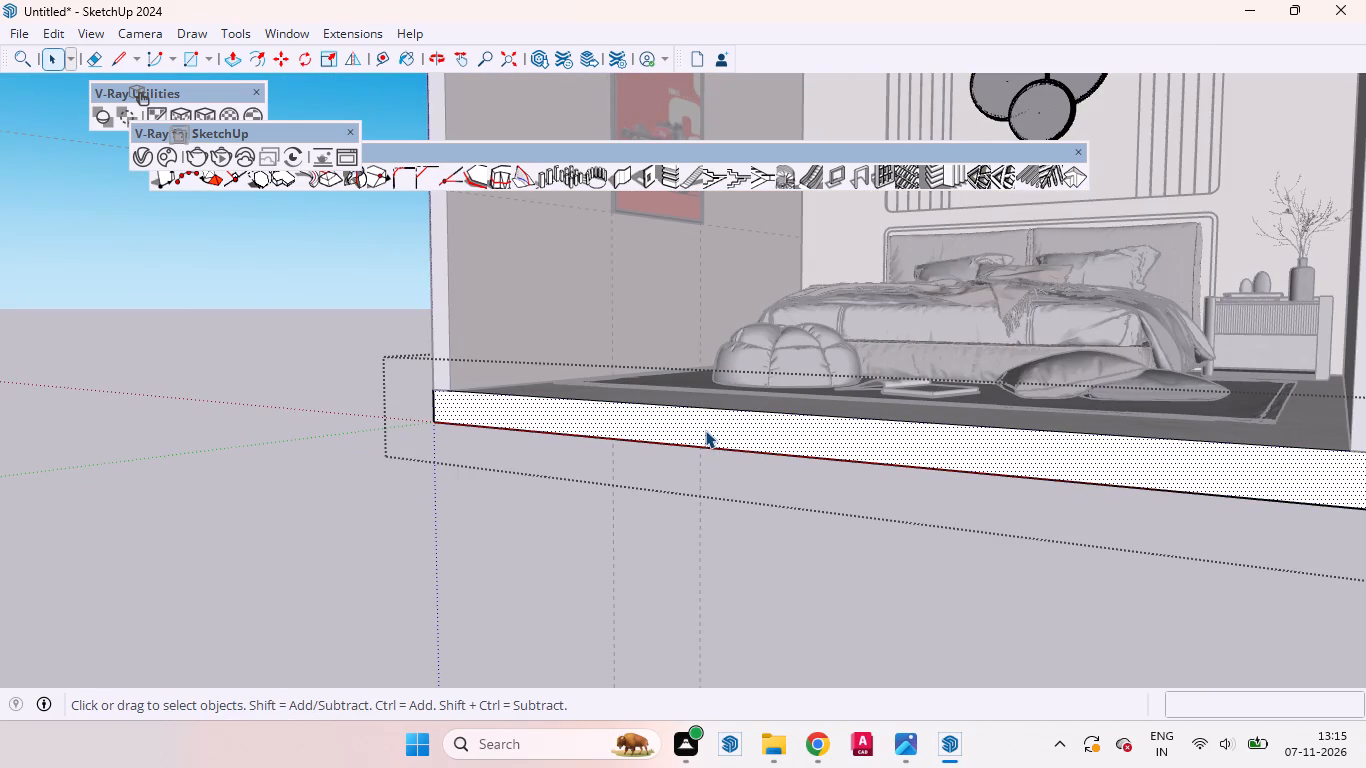
key("p")
left_click(705, 430)
type("3'")
key("Return")
key("space")
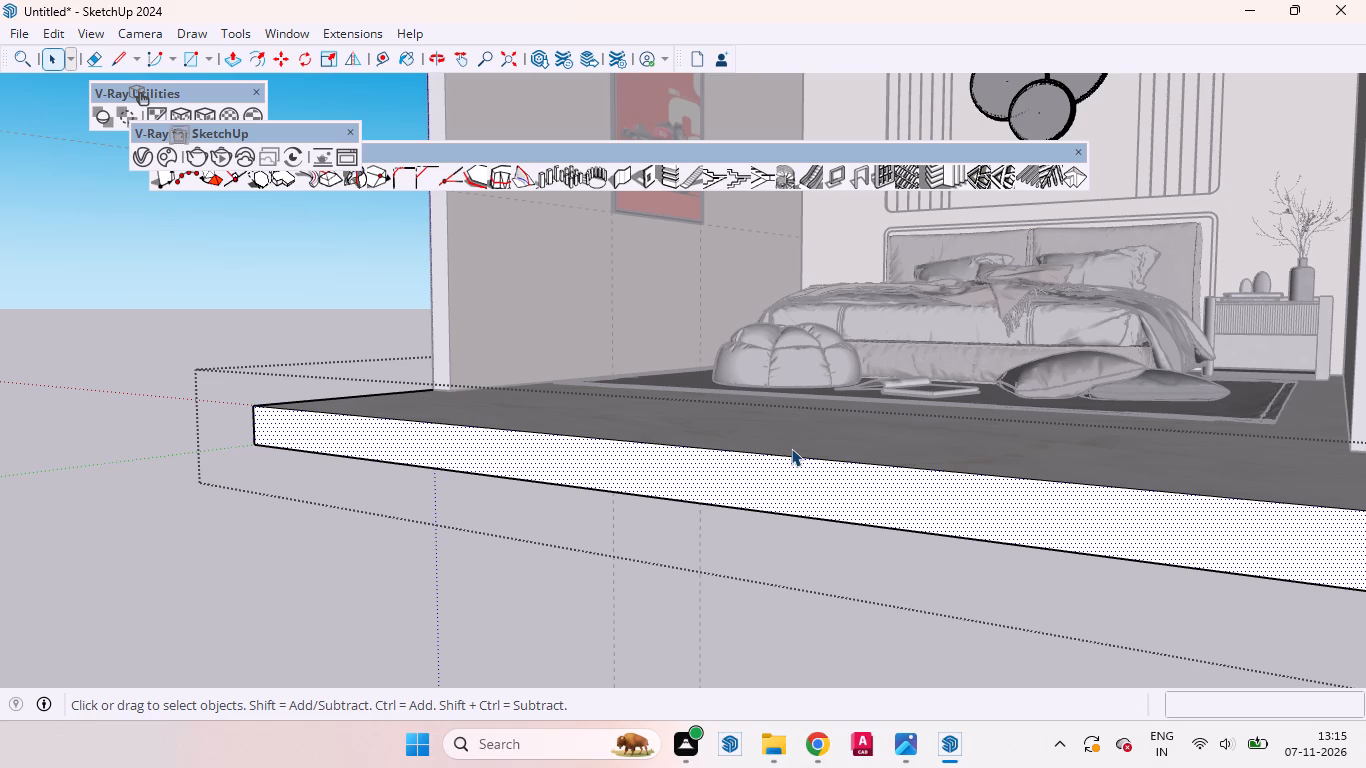
Push/pull the poster wall's open-end face outward by 3' to align with the extended floor slab's front edge.
middle_click_drag(793, 456, 793, 537)
scroll(793, 527, "down", 4)
middle_click_drag(755, 539, 814, 575)
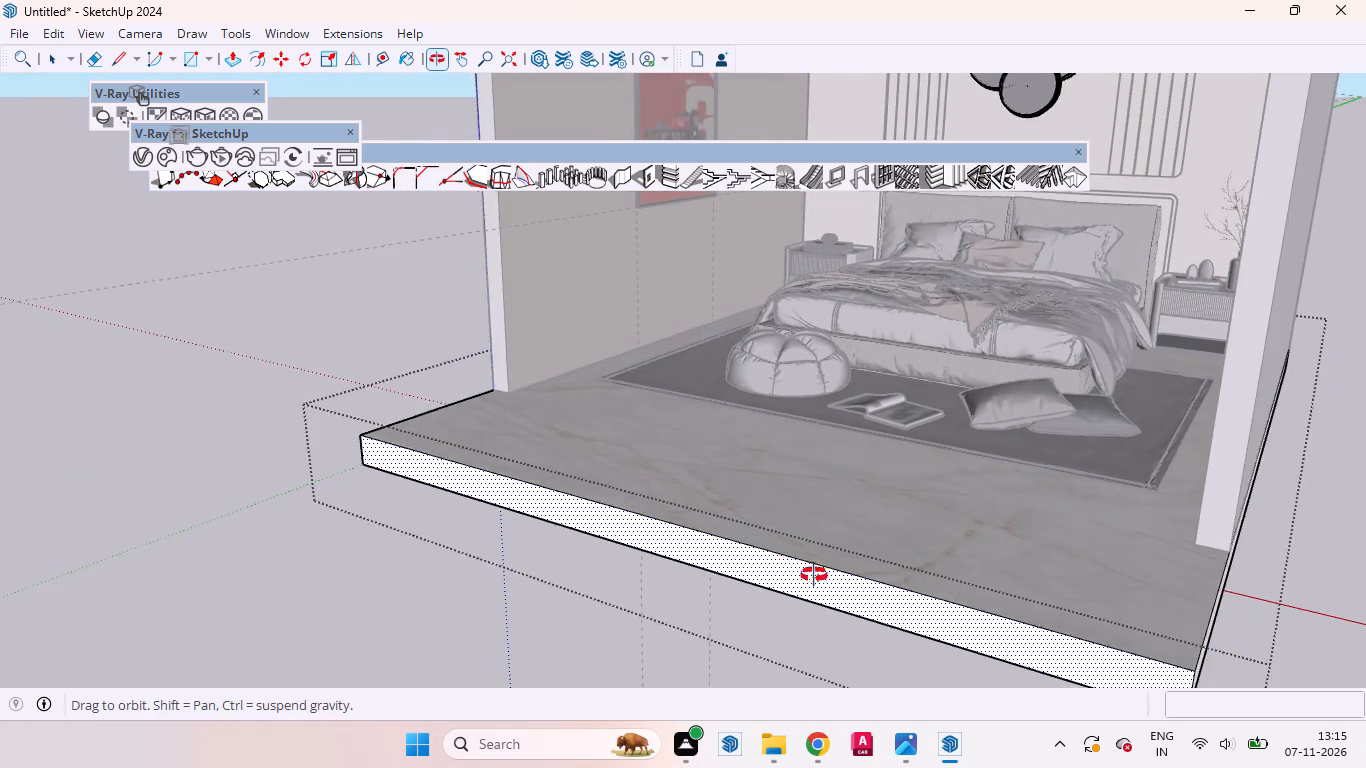
middle_click_drag(814, 575, 835, 589)
scroll(827, 582, "down", 5)
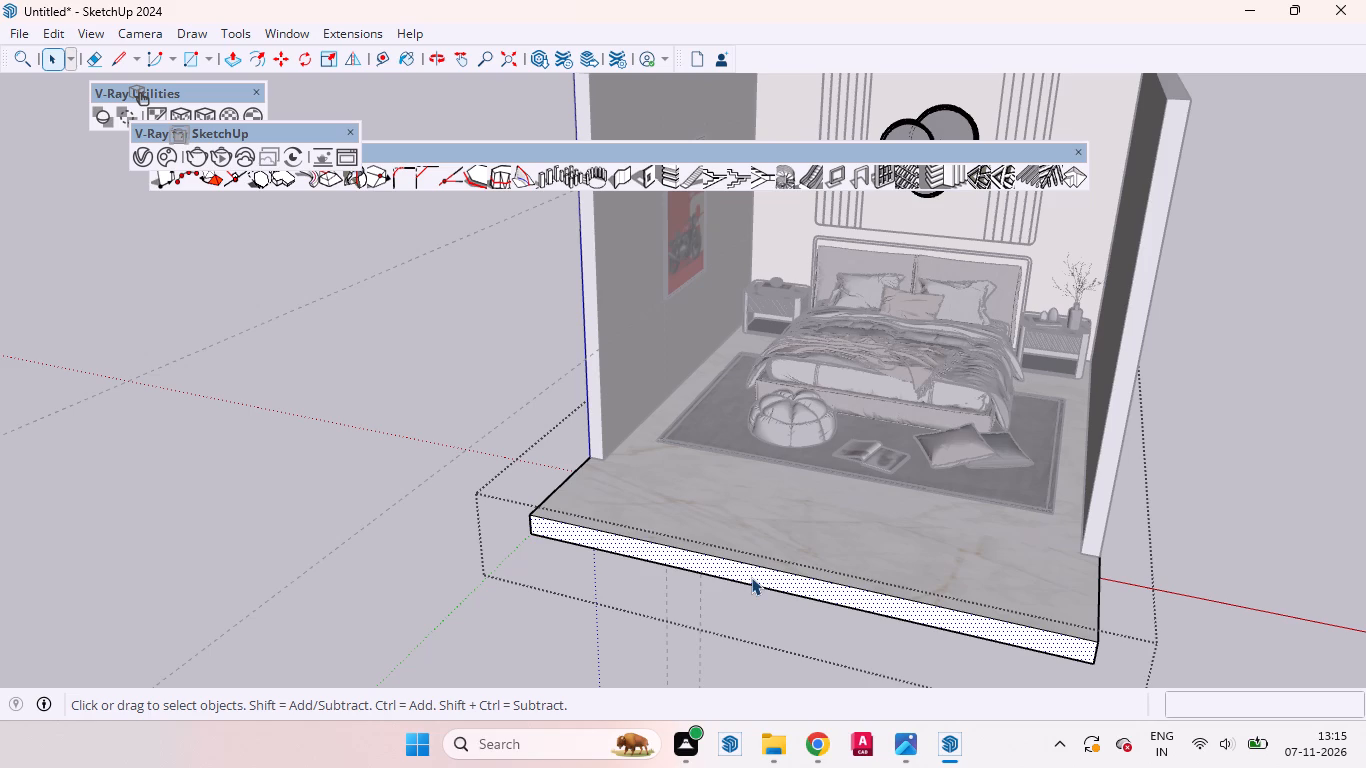
middle_click_drag(669, 633, 714, 696)
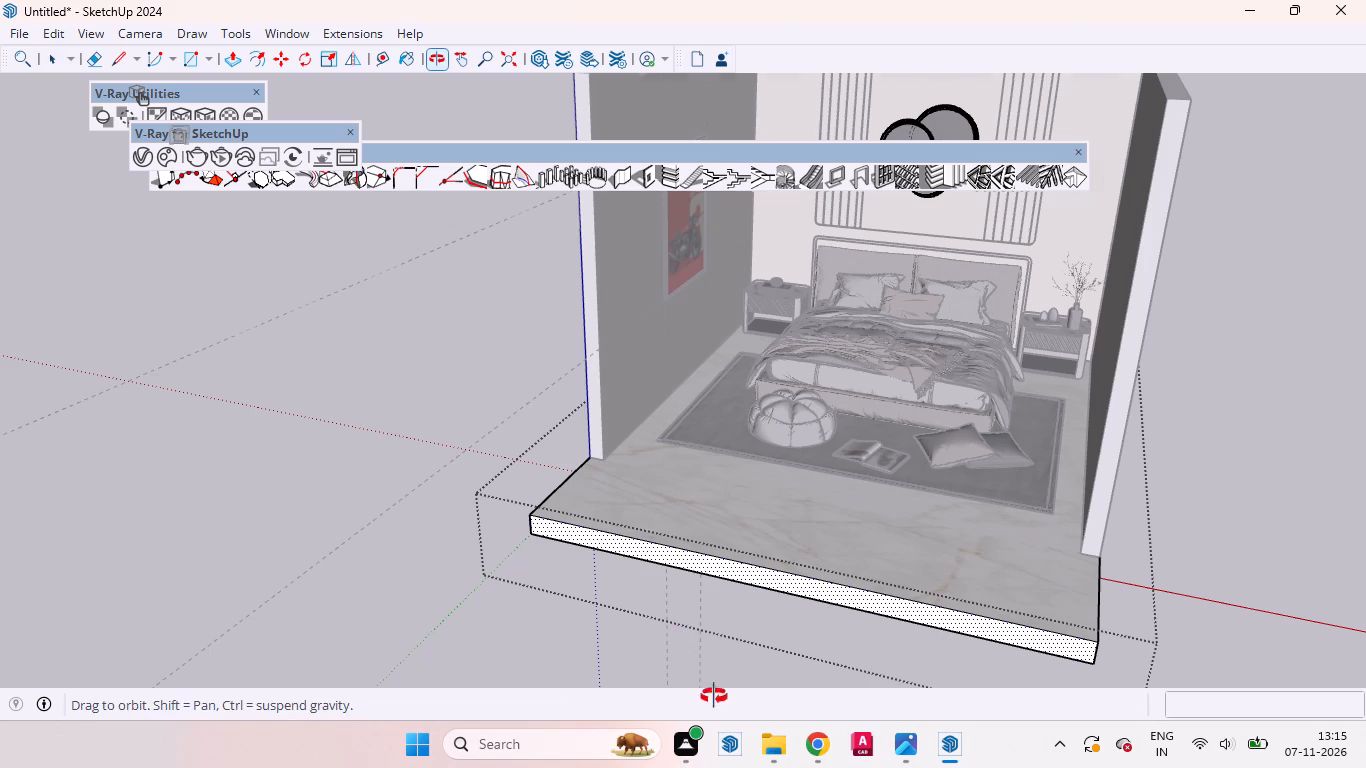
middle_click_drag(714, 696, 767, 751)
scroll(660, 440, "up", 4)
left_click(425, 515)
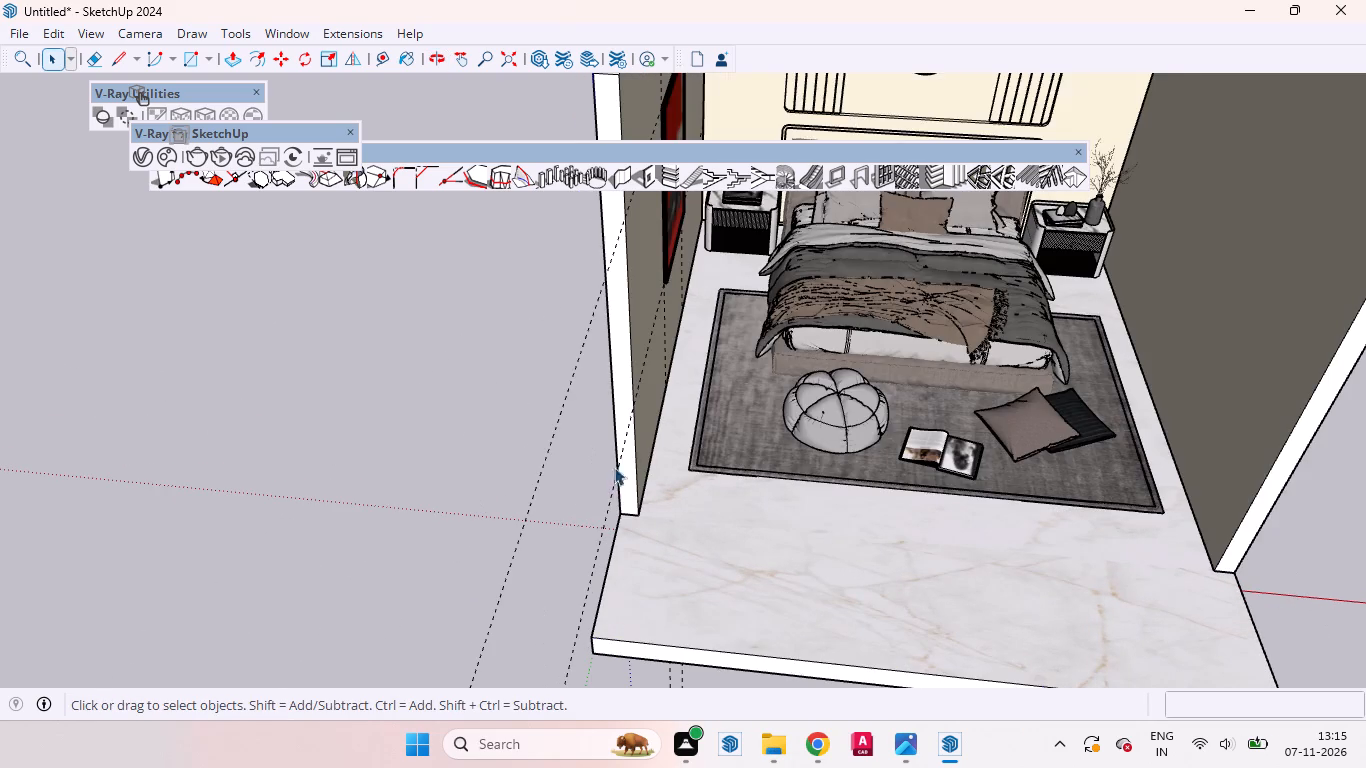
scroll(643, 451, "up", 4)
left_click(620, 375)
double_click(616, 369)
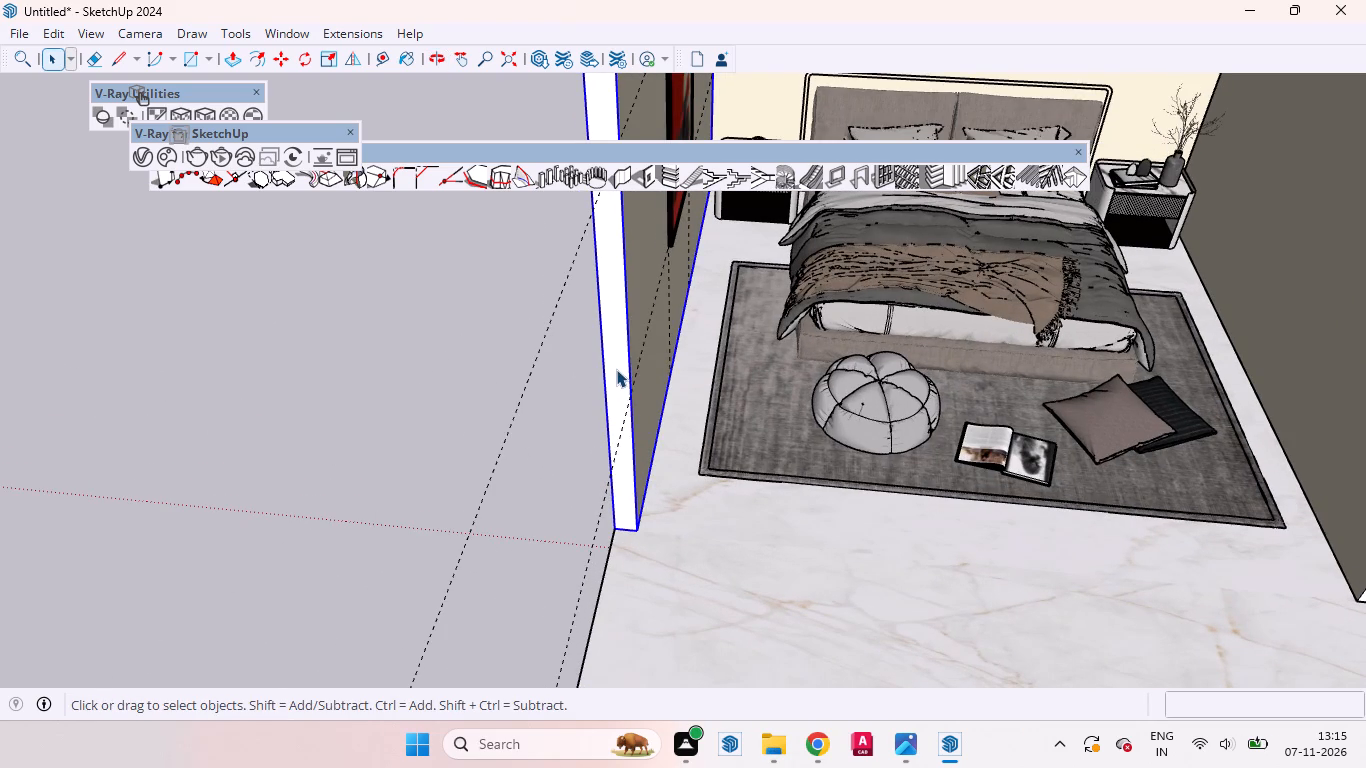
left_click(616, 368)
left_click(619, 372)
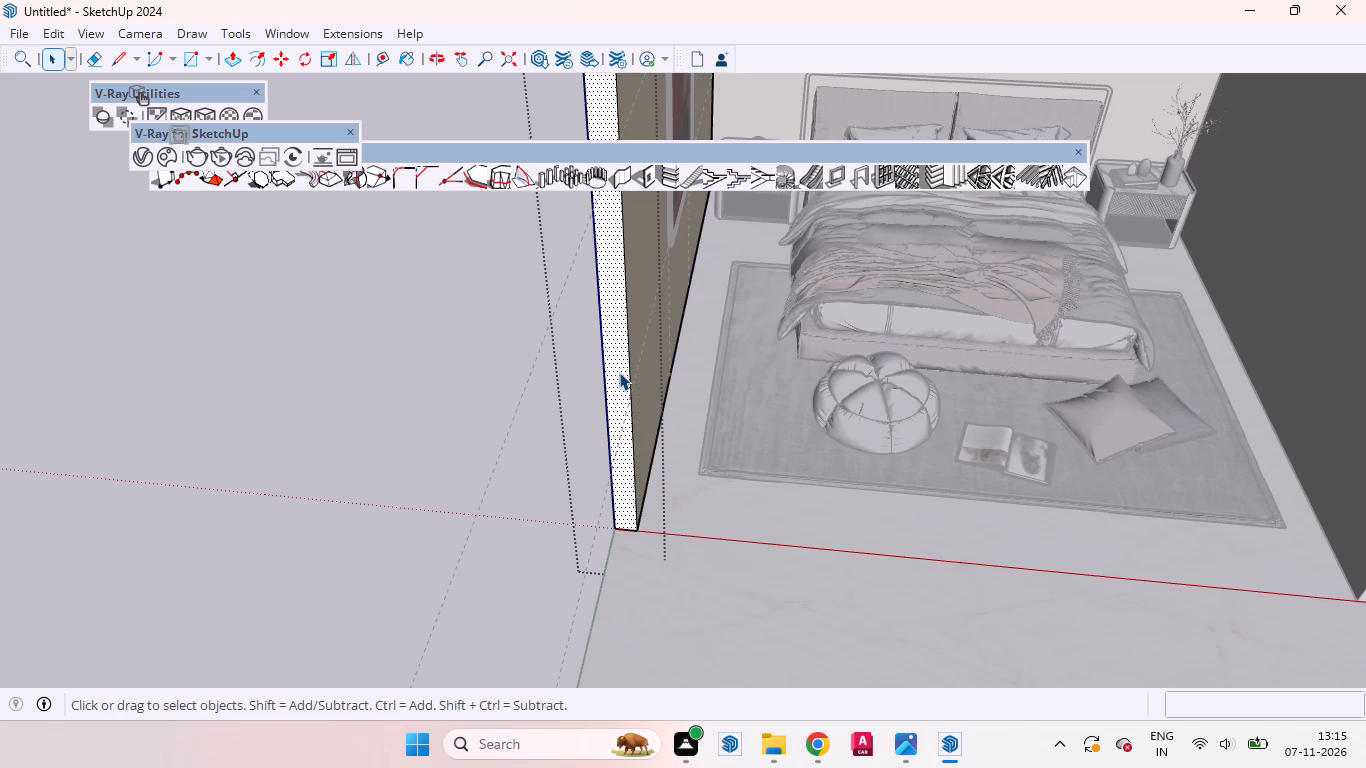
key("p")
left_click(619, 372)
scroll(624, 387, "down", 2)
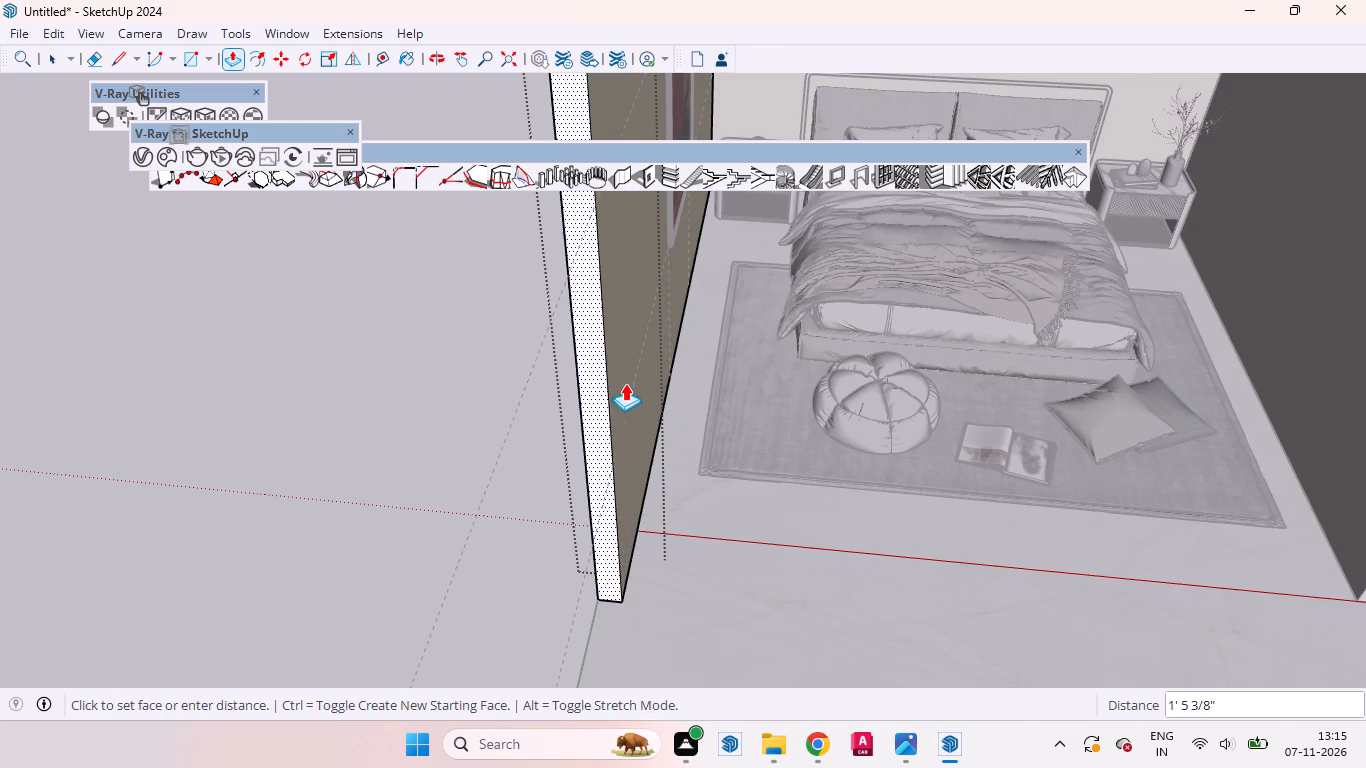
scroll(625, 383, "down", 6)
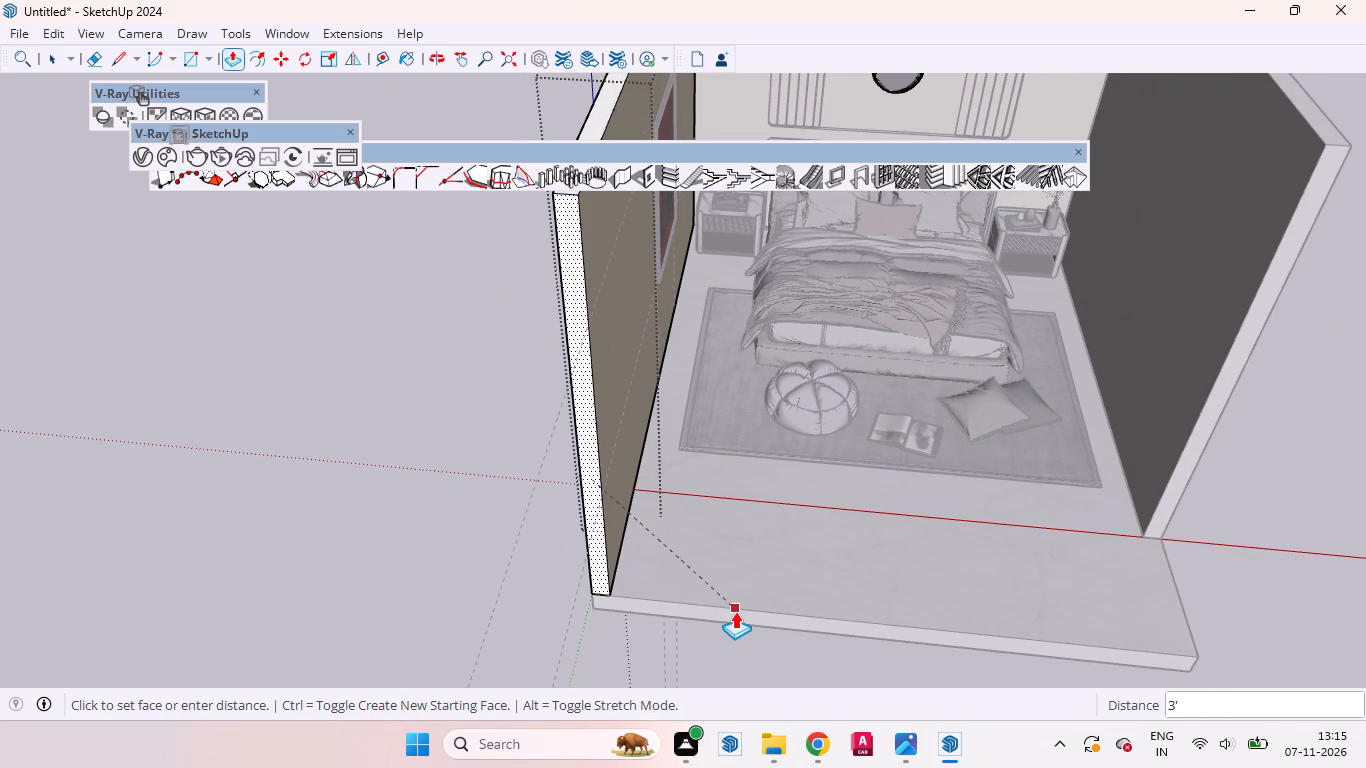
left_click(736, 611)
key("space")
left_click(446, 377)
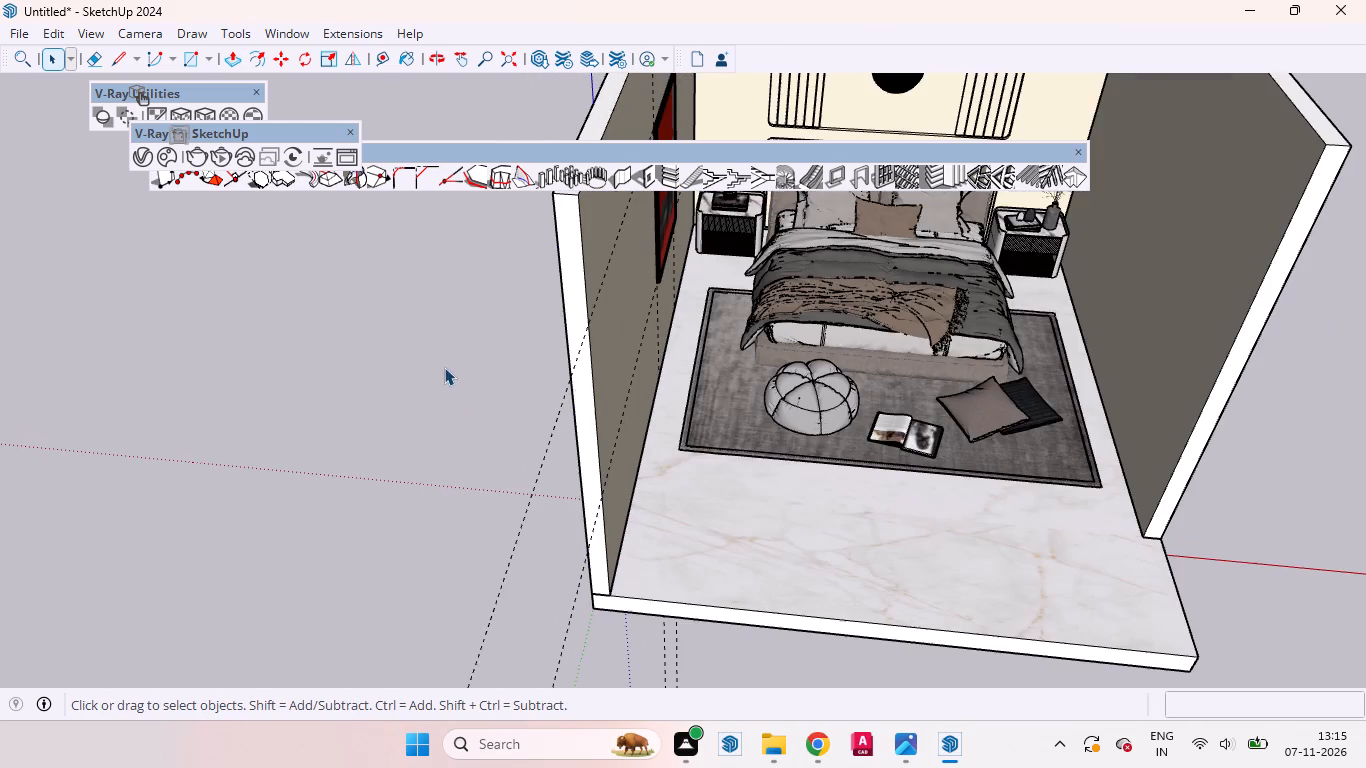
Open the side wall opposite the poster for editing and push/pull its open-end face outward by the same 3'.
scroll(477, 363, "down", 4)
middle_click_drag(884, 492, 812, 412)
scroll(1017, 429, "up", 4)
scroll(1017, 429, "down", 1)
scroll(1071, 444, "up", 3)
left_click(1072, 434)
double_click(1071, 423)
left_click(1078, 397)
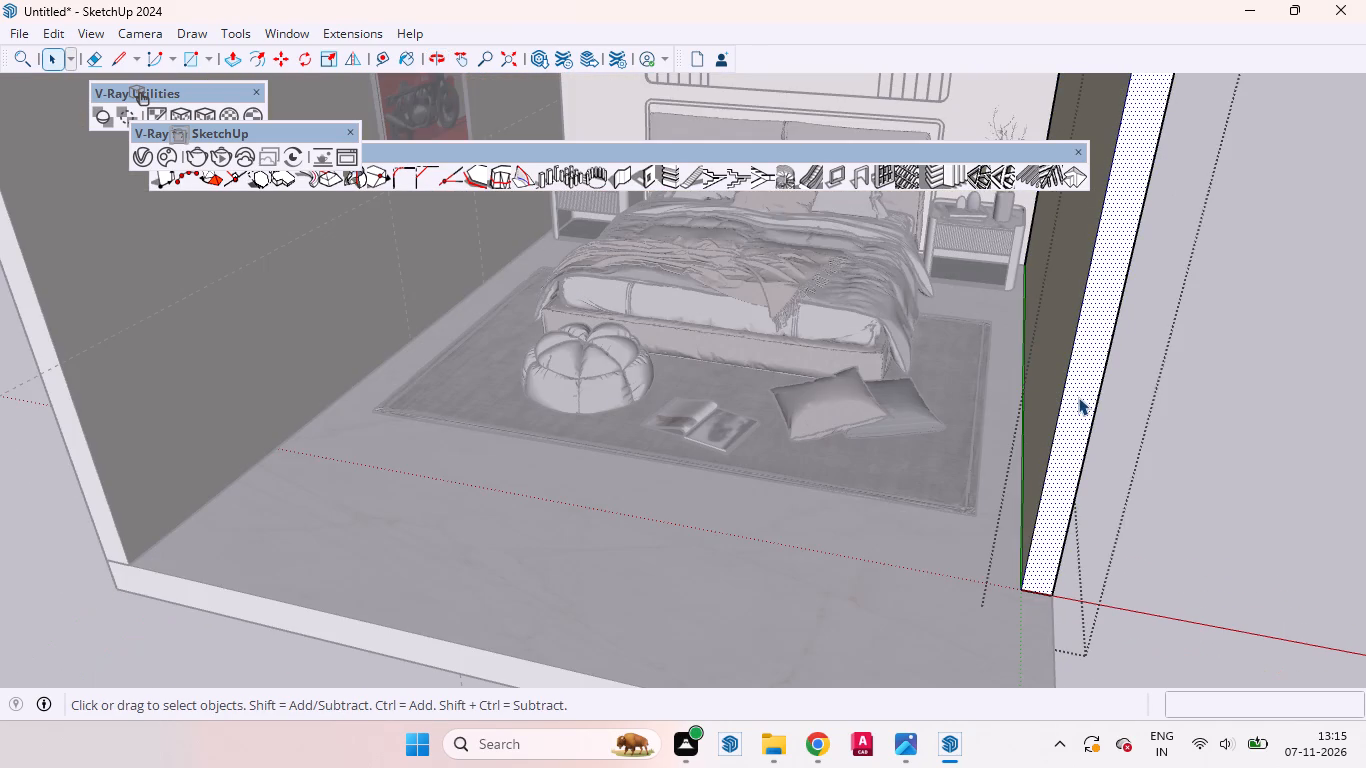
key("p")
double_click(1078, 397)
key("space")
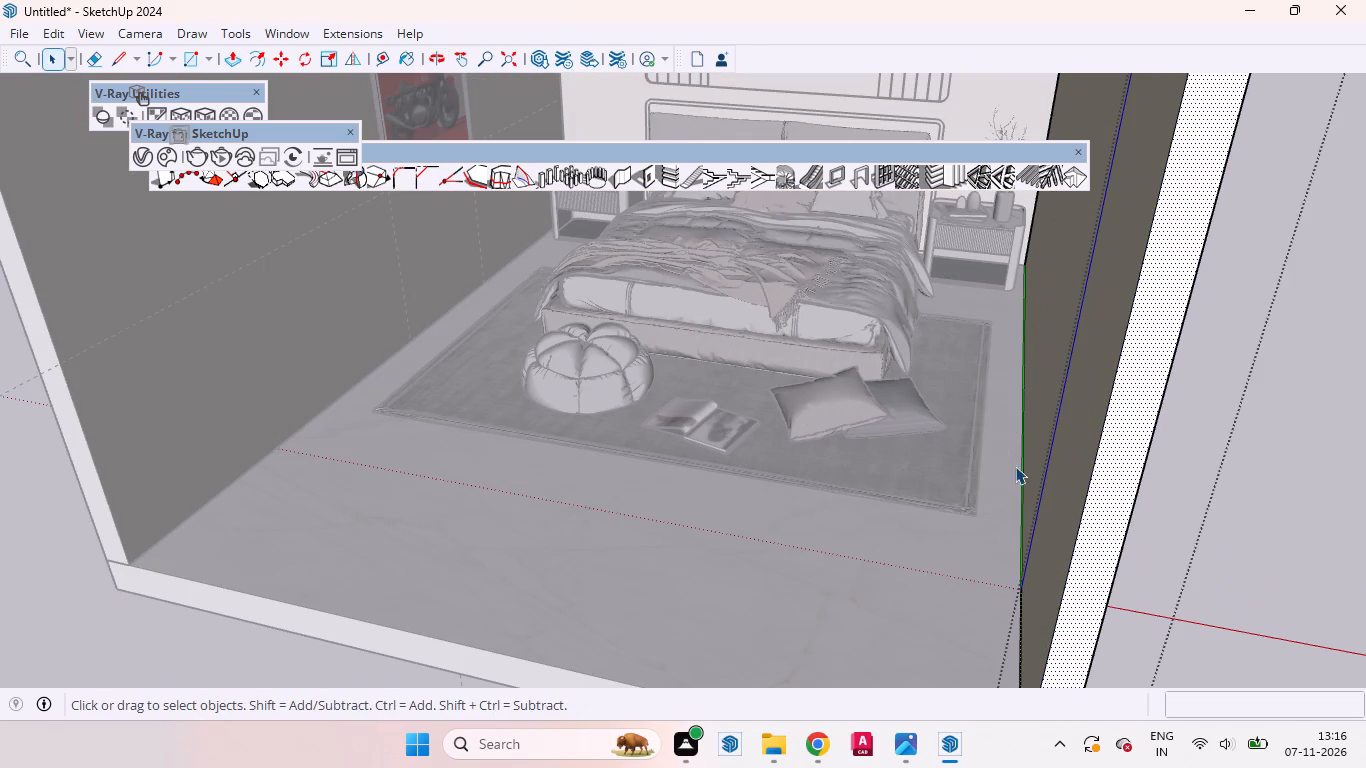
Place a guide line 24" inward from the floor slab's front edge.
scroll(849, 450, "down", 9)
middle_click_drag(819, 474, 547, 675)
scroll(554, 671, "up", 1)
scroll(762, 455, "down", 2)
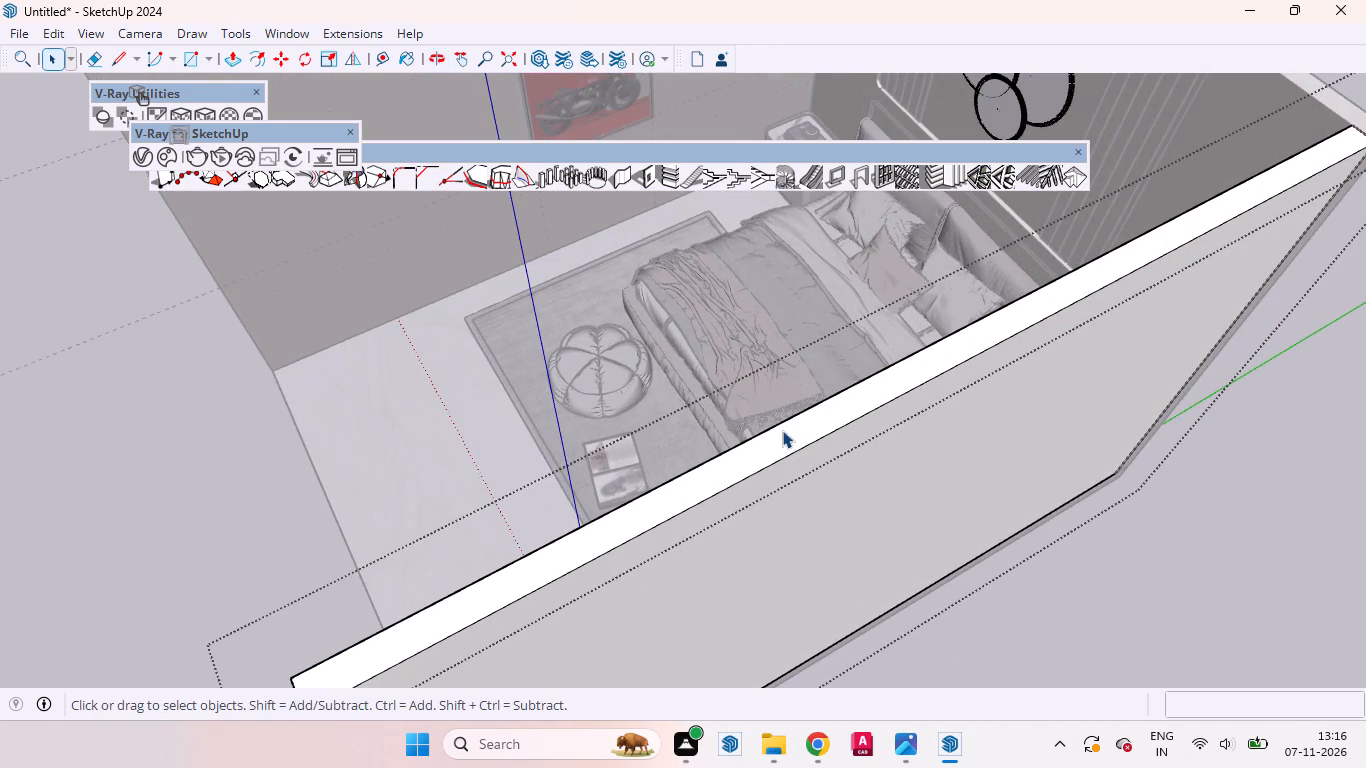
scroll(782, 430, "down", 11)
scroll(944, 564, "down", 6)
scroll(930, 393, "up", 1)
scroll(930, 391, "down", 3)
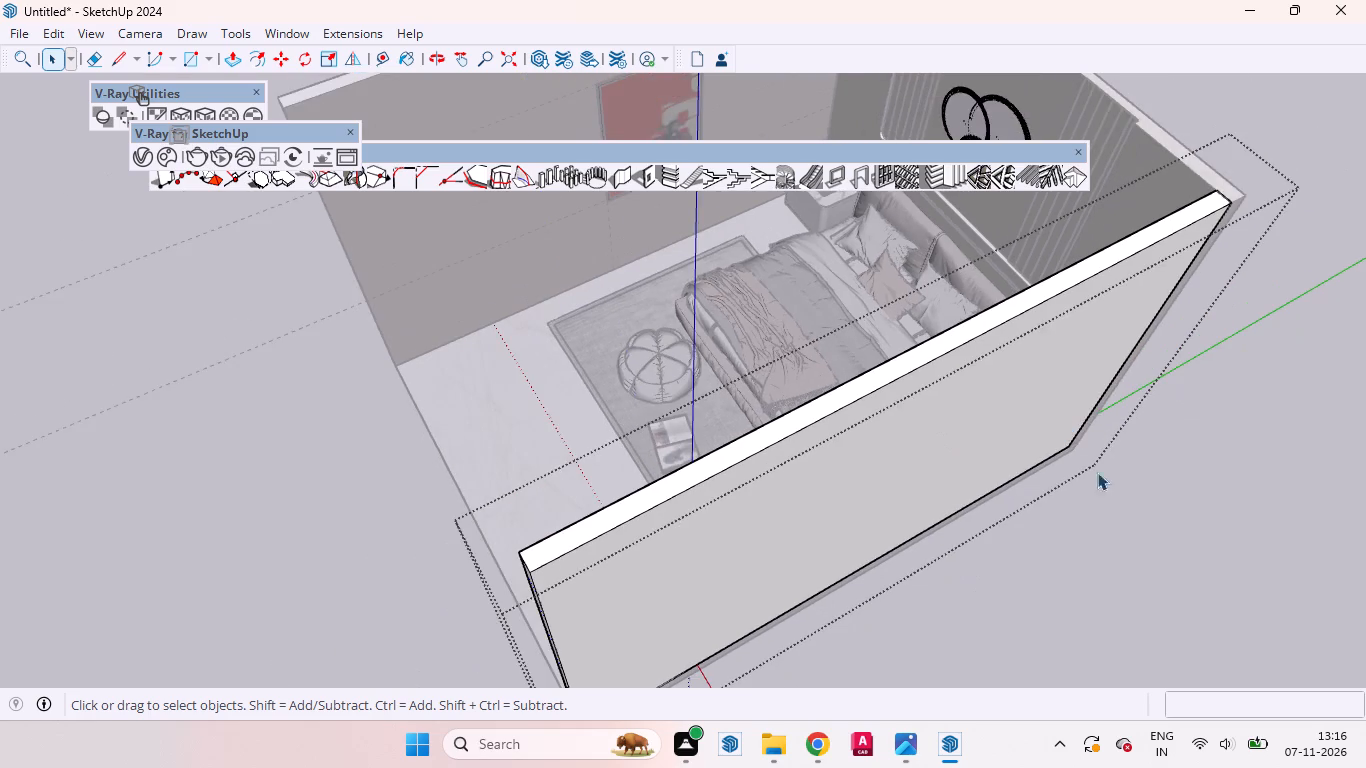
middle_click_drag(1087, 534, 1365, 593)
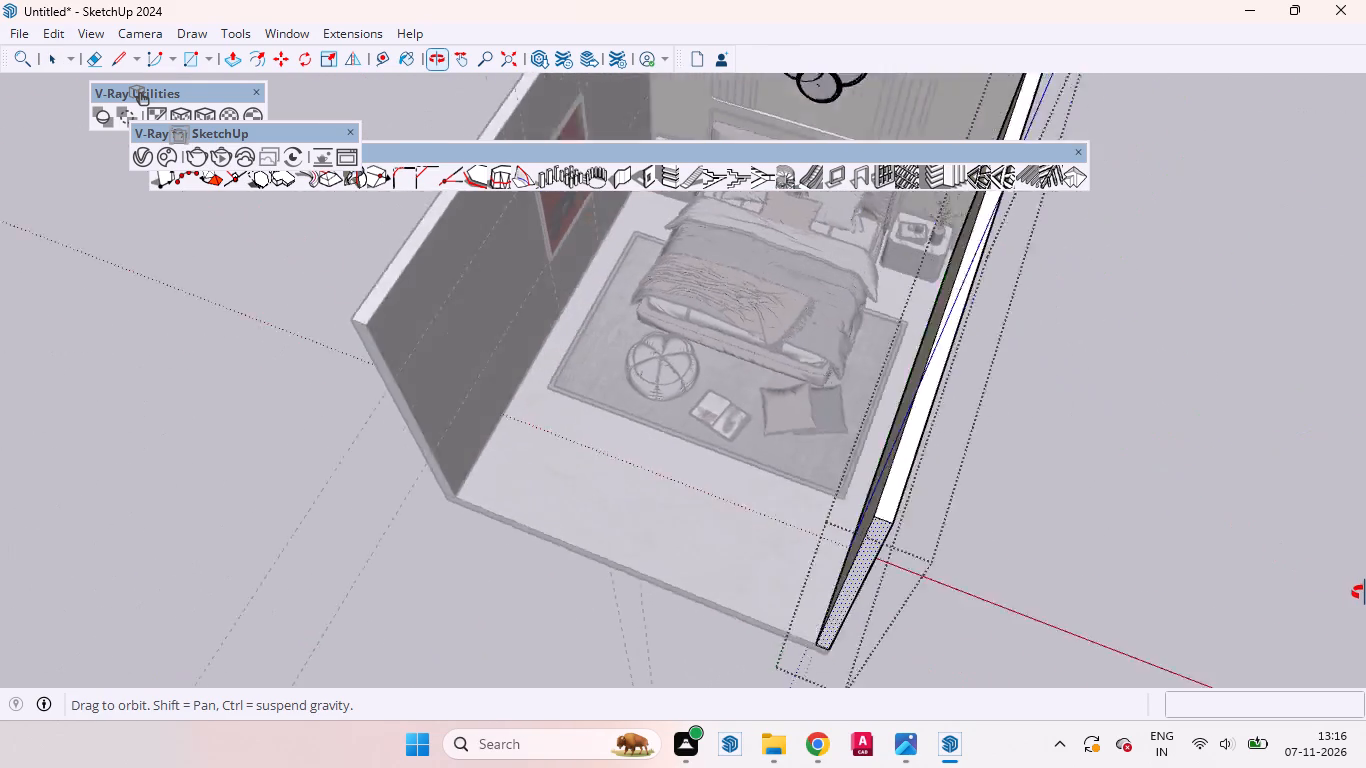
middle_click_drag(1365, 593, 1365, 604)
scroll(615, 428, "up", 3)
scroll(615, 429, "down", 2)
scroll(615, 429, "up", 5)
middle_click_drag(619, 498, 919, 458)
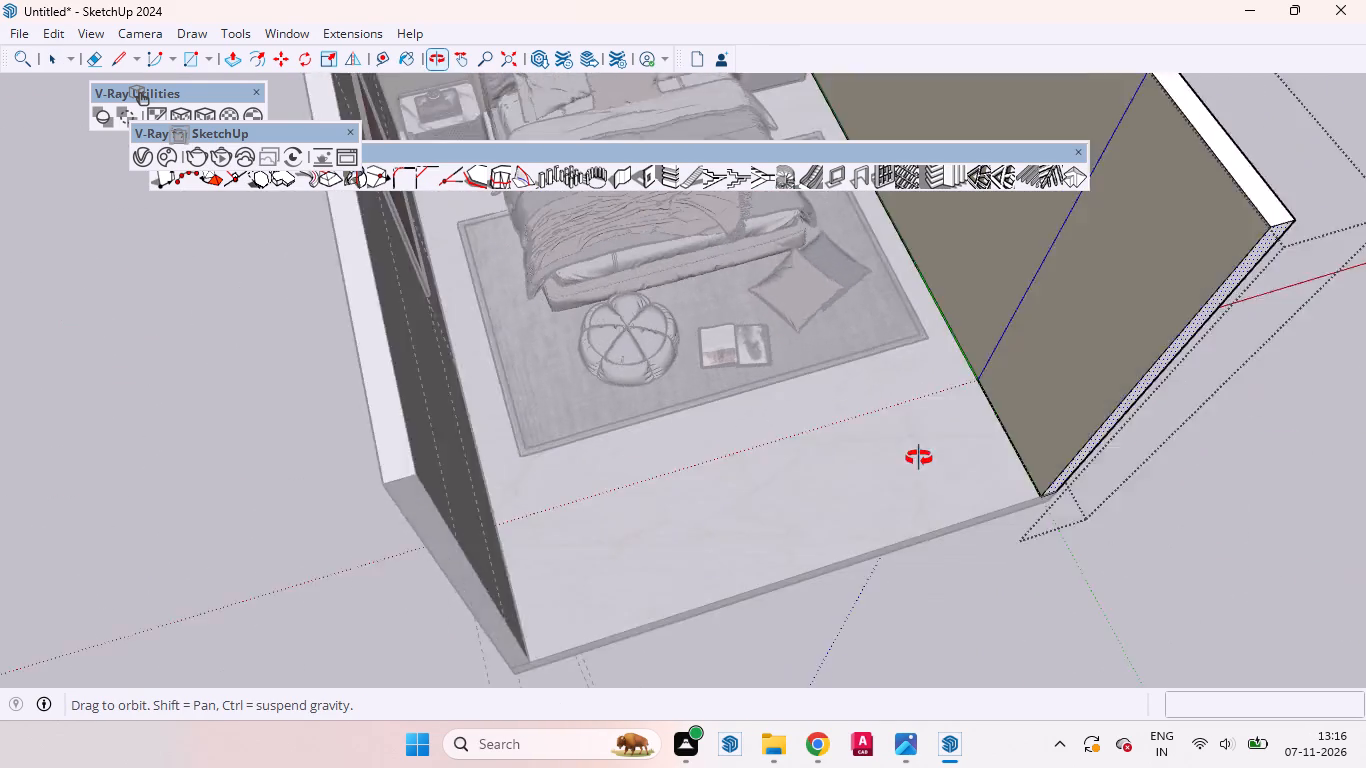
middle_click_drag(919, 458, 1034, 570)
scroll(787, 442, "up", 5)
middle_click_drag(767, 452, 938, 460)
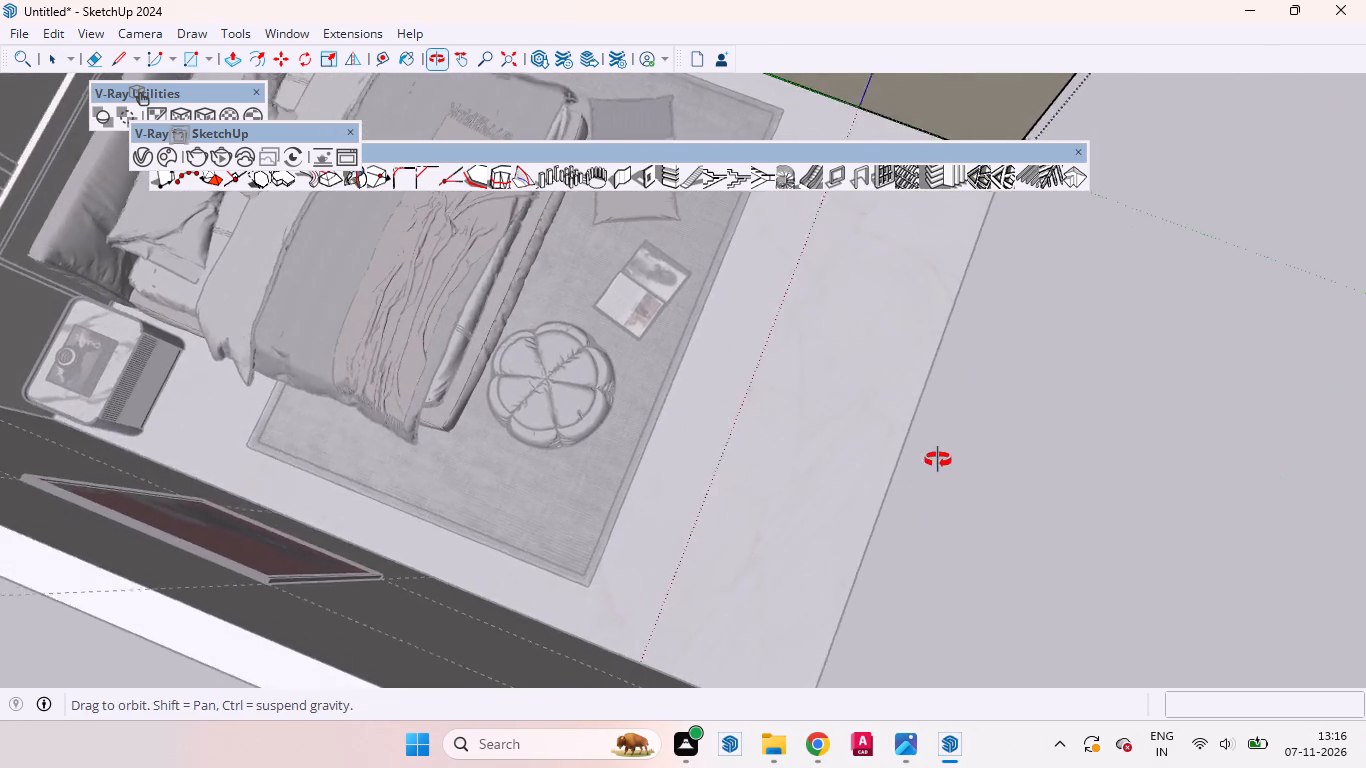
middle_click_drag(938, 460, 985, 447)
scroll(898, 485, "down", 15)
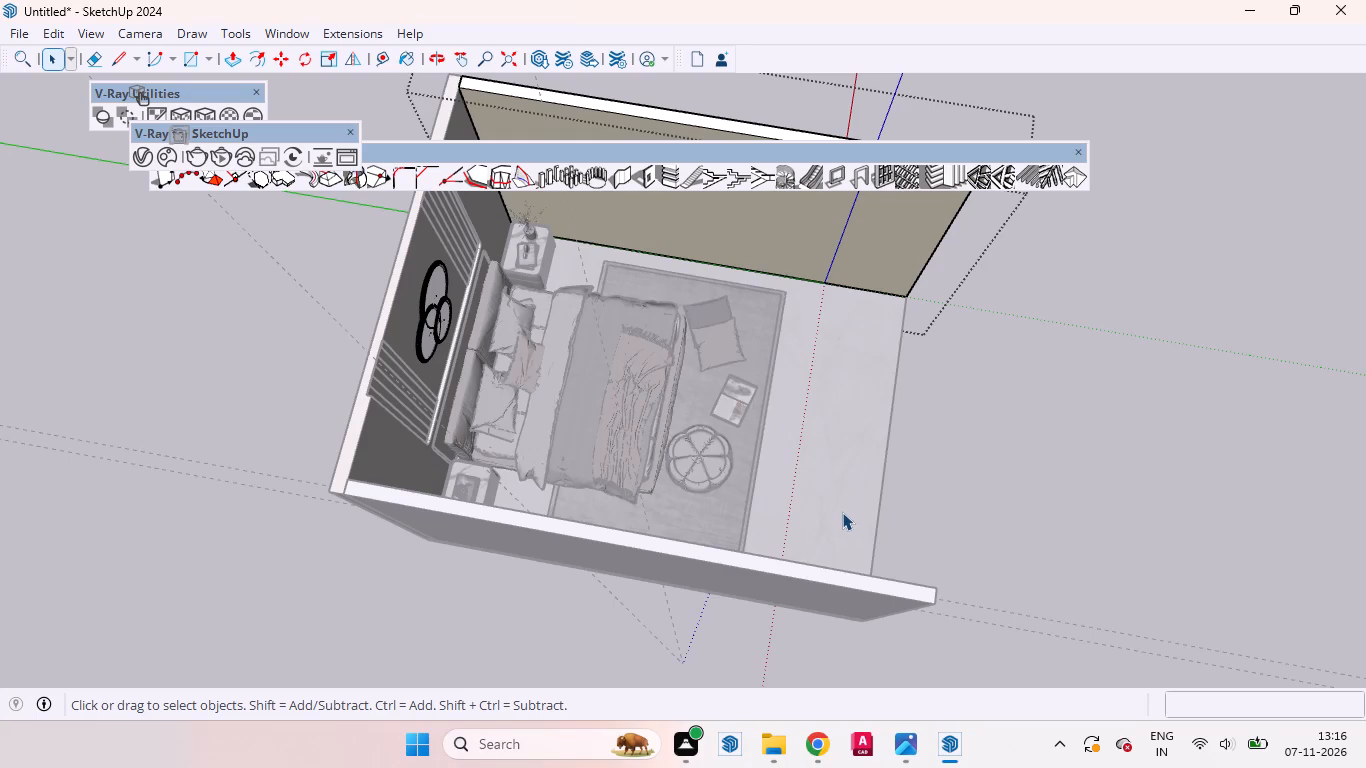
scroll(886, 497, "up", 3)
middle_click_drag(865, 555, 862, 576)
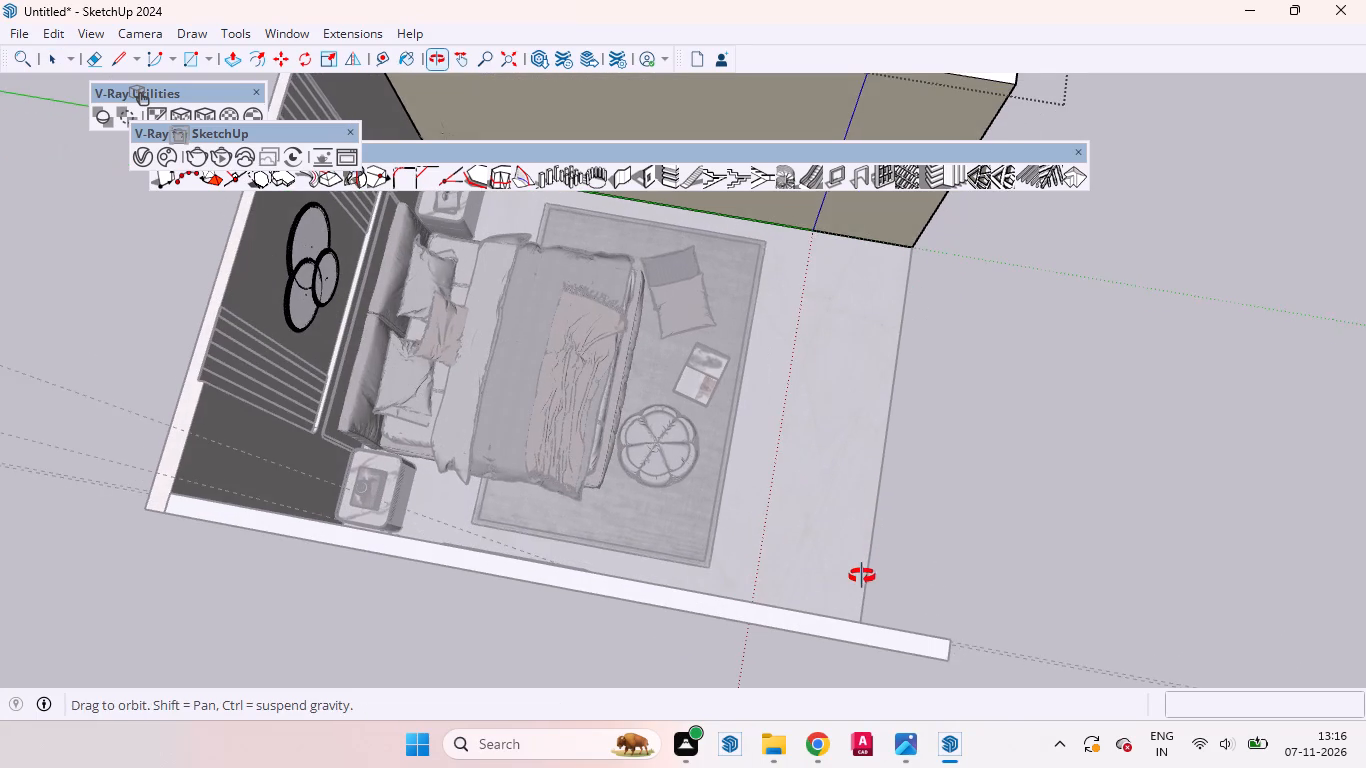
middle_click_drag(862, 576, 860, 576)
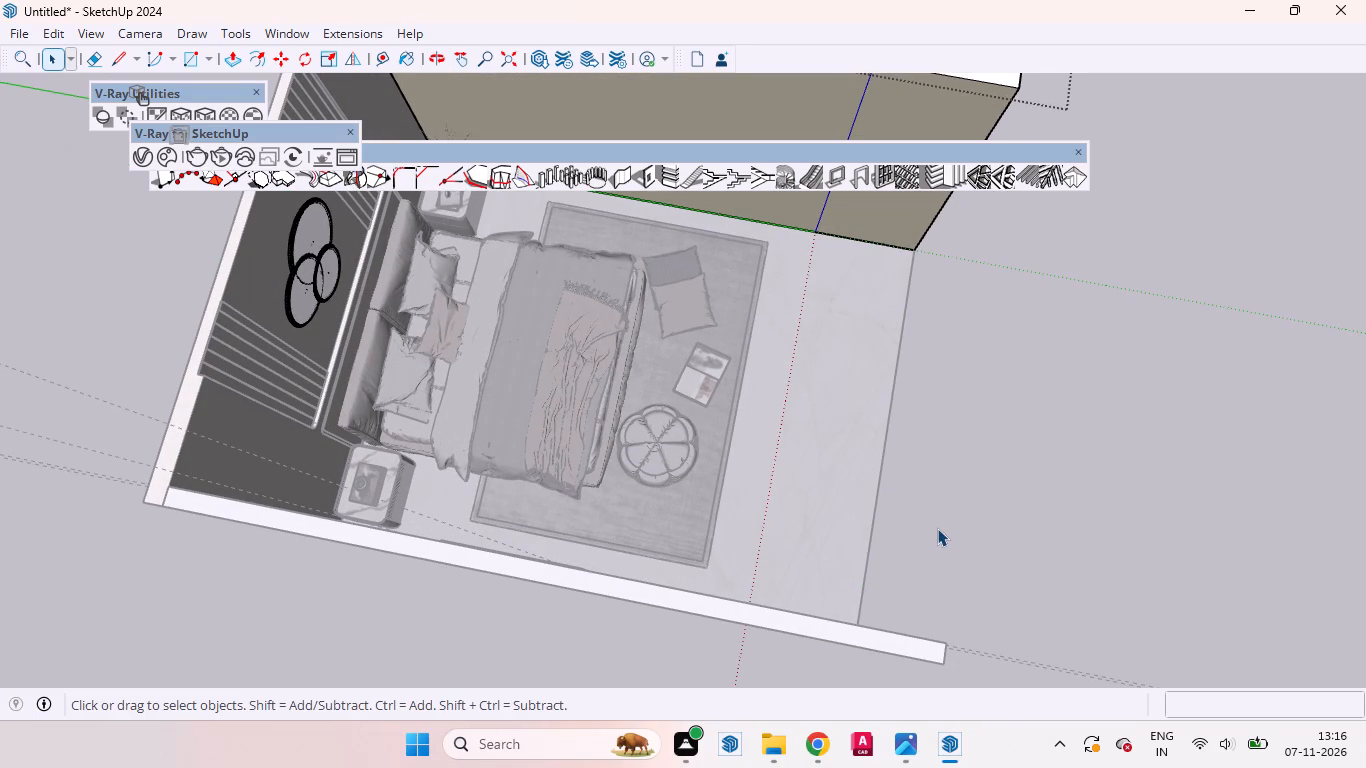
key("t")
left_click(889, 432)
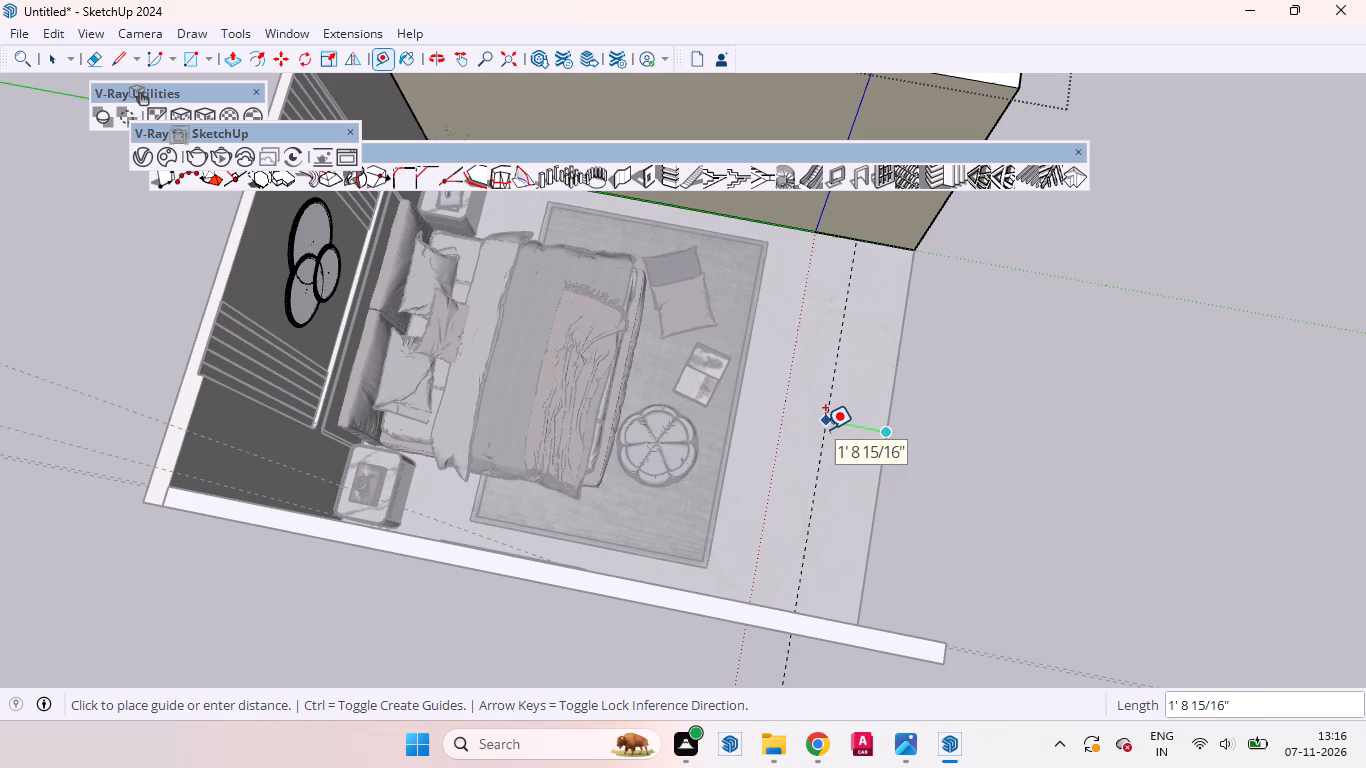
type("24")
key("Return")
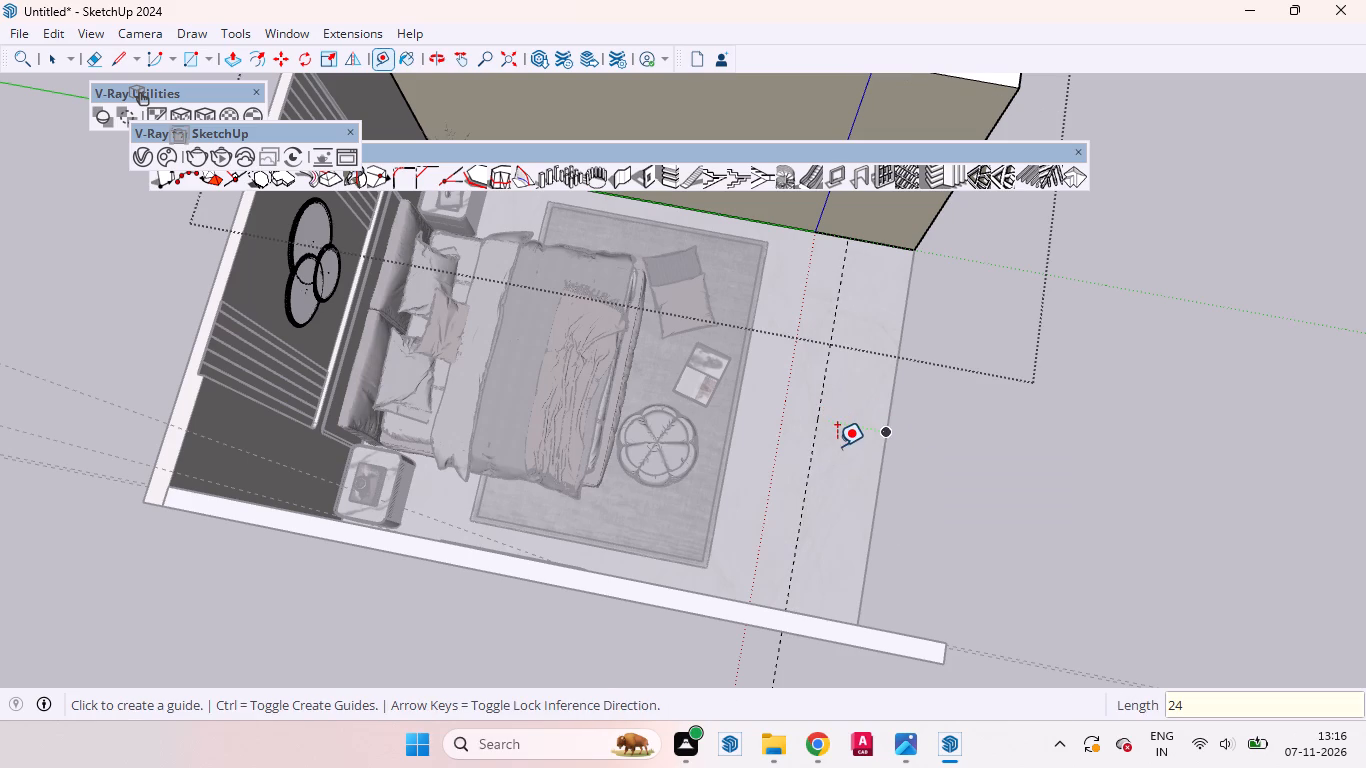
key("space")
Place a guide line 4.5" inward from the floor slab's front edge.
scroll(837, 549, "down", 3)
middle_click_drag(839, 548, 815, 506)
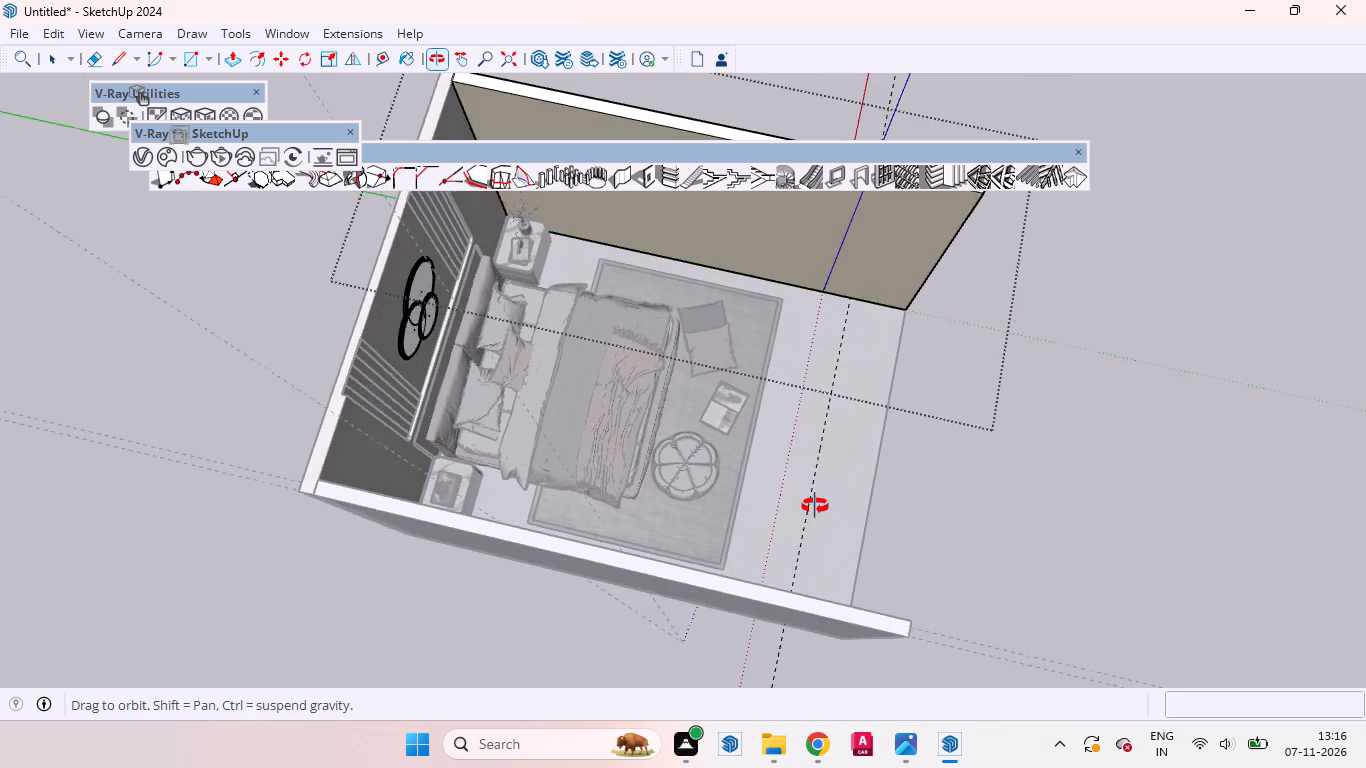
middle_click_drag(815, 506, 846, 523)
key("t")
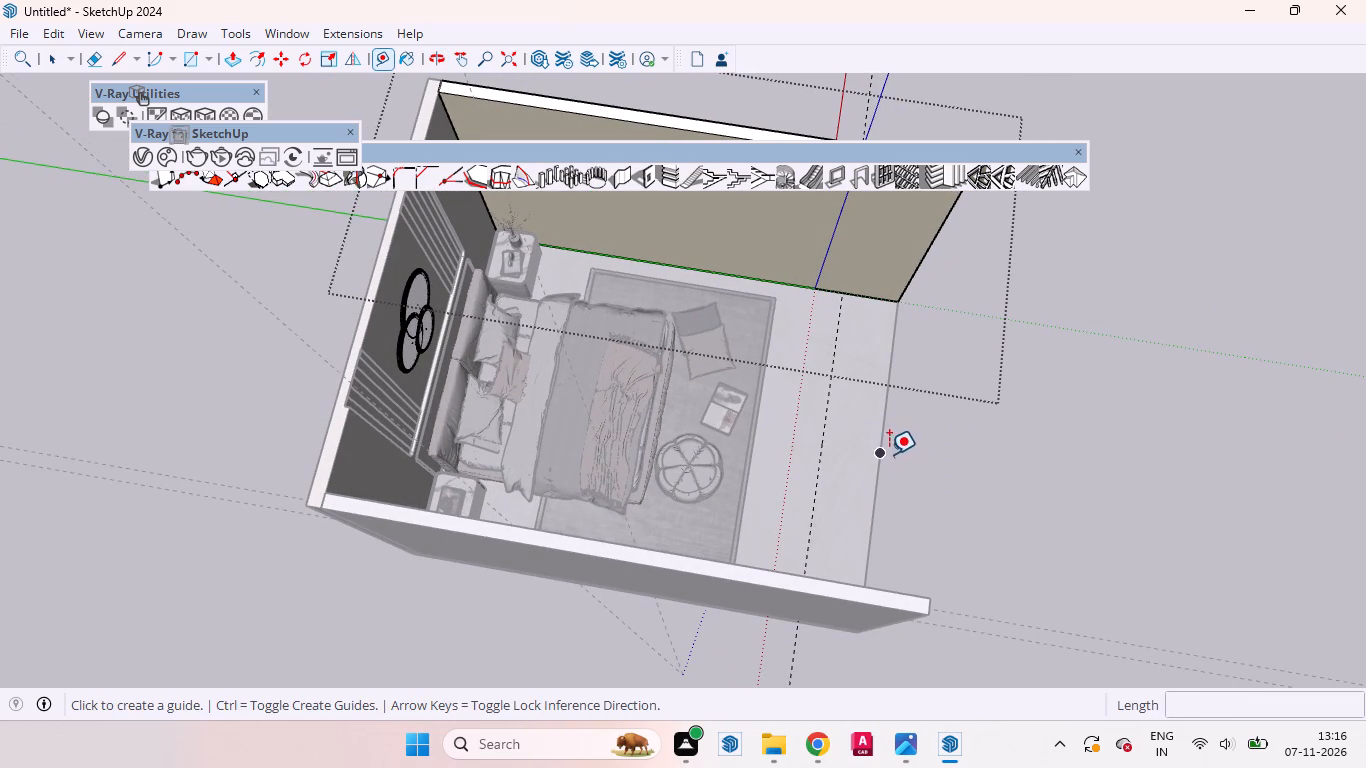
left_click(887, 452)
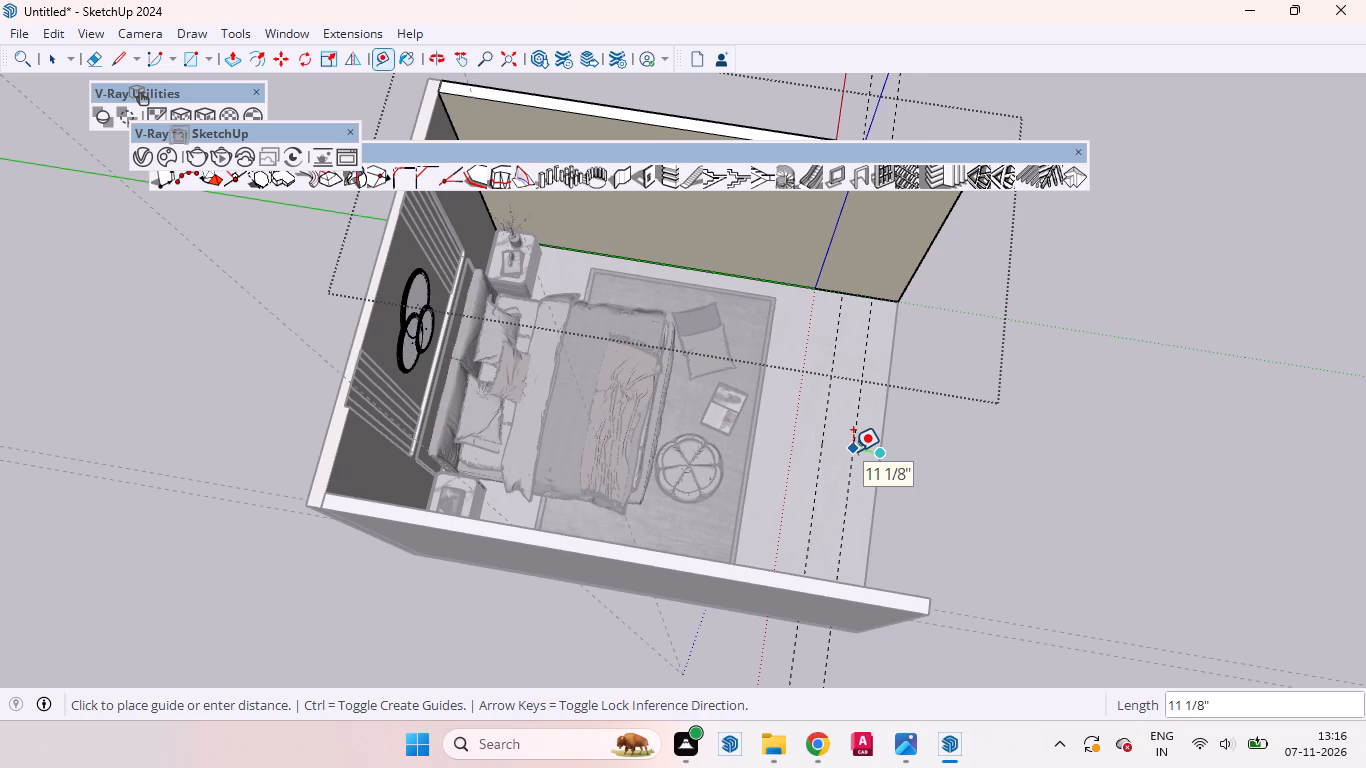
type("4.5")
key("Return")
left_click(864, 446)
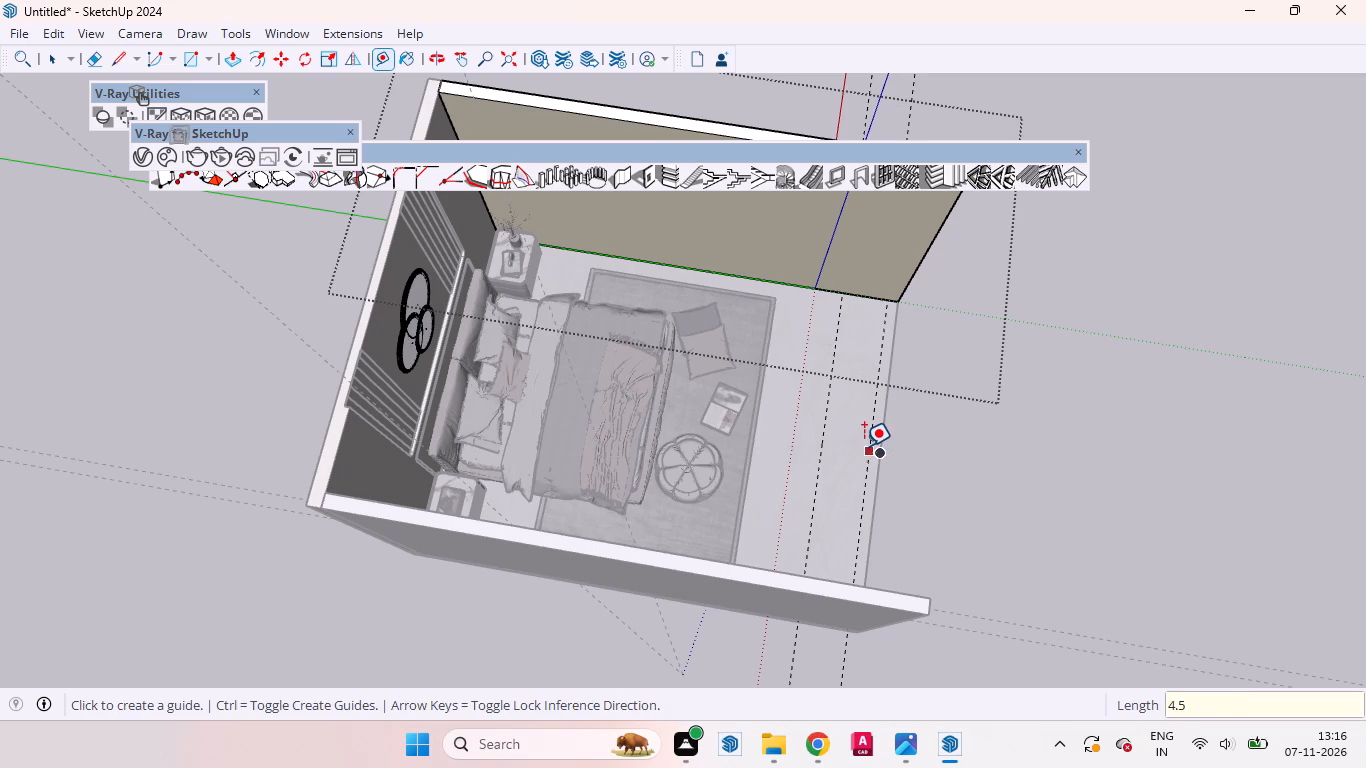
key("space")
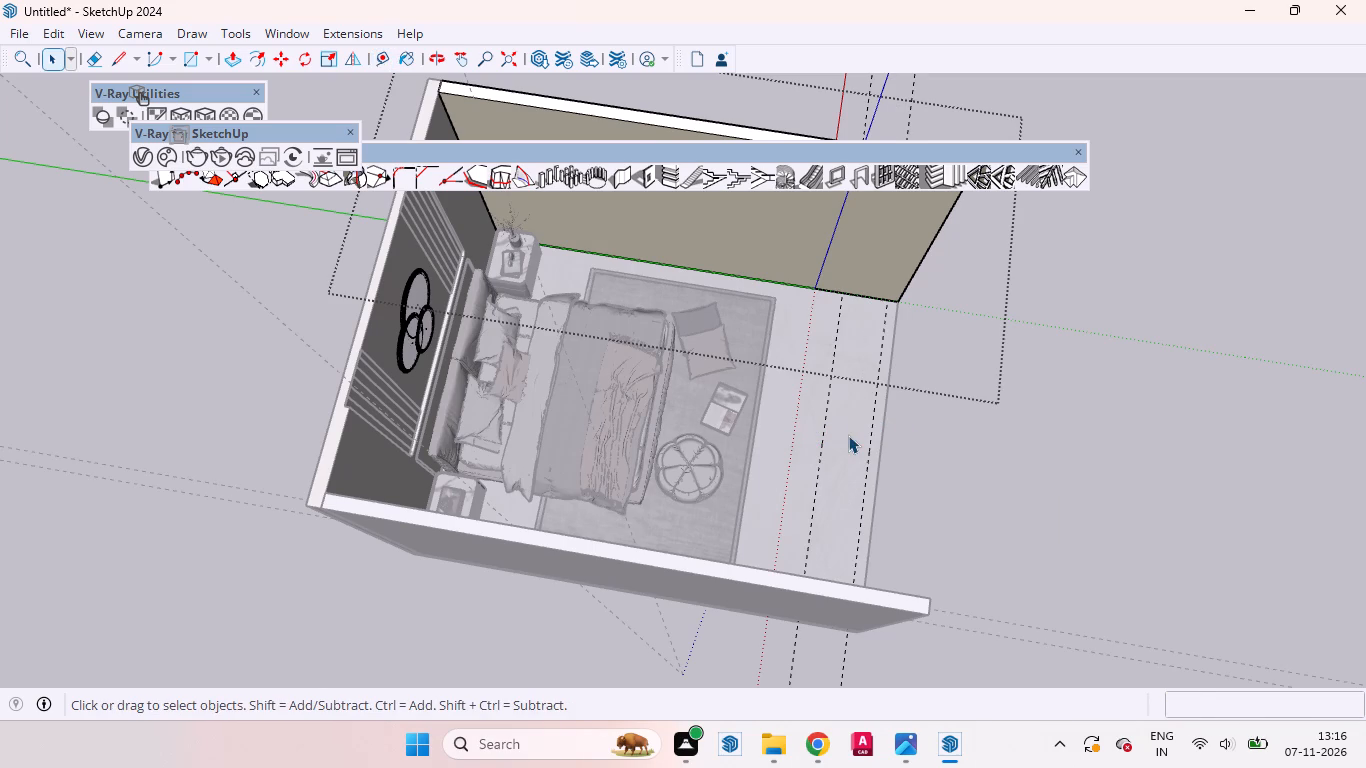
Place a guide line 24" further into the room from the 4.5" guide.
key("t")
left_click(870, 400)
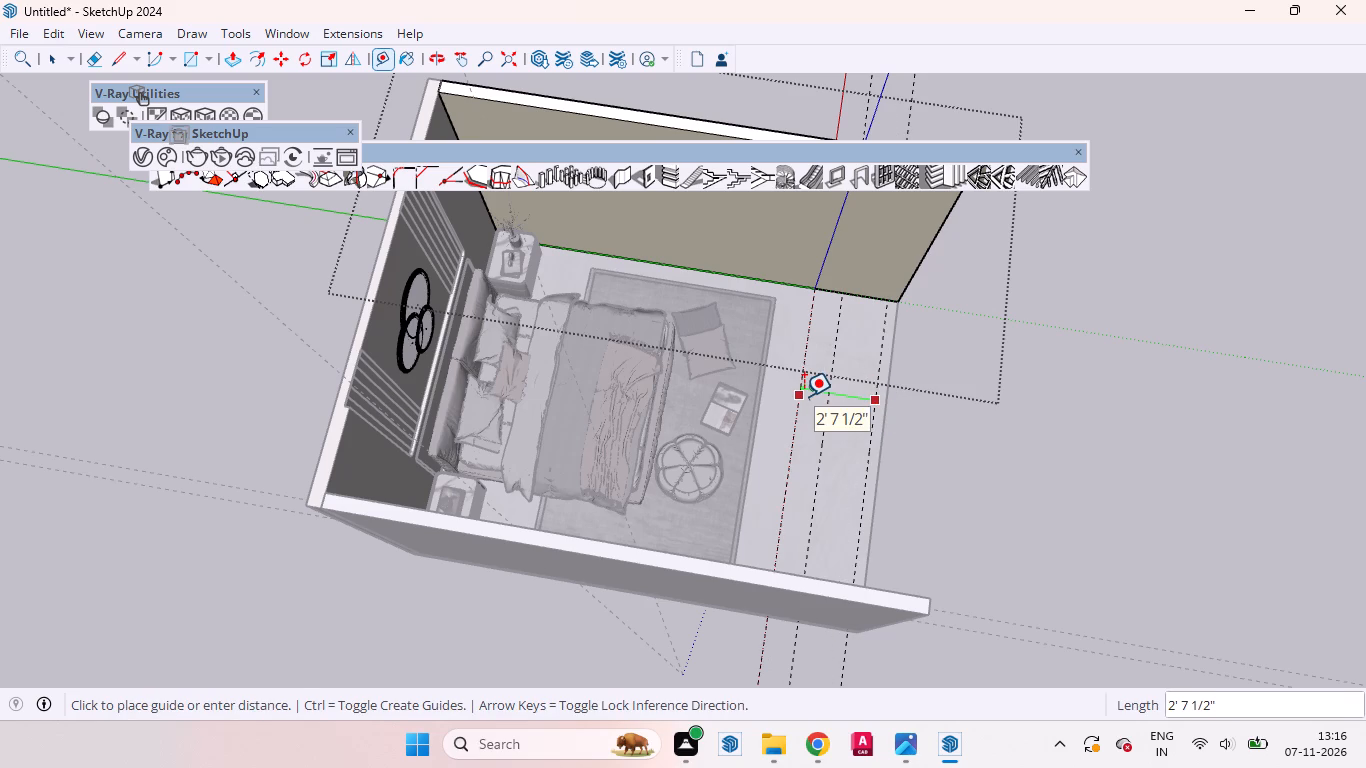
type("24")
key("Return")
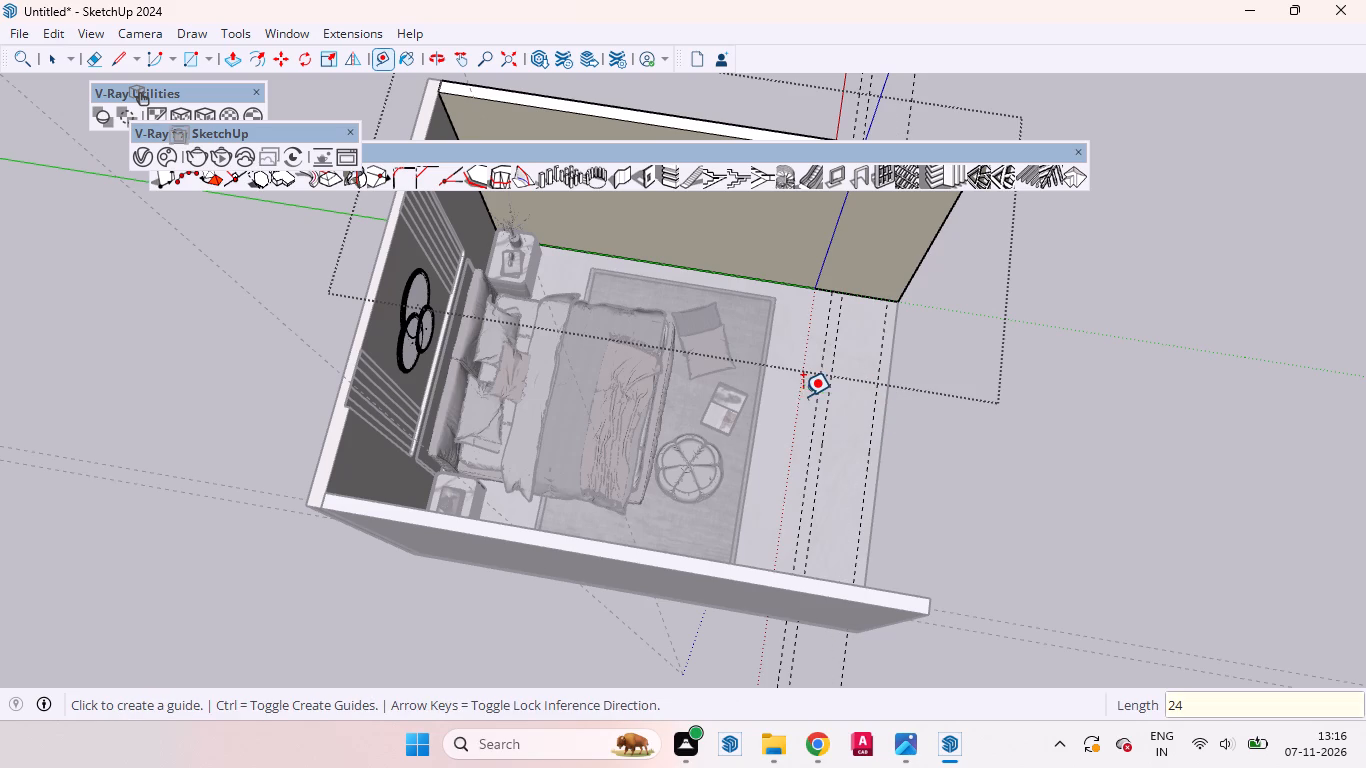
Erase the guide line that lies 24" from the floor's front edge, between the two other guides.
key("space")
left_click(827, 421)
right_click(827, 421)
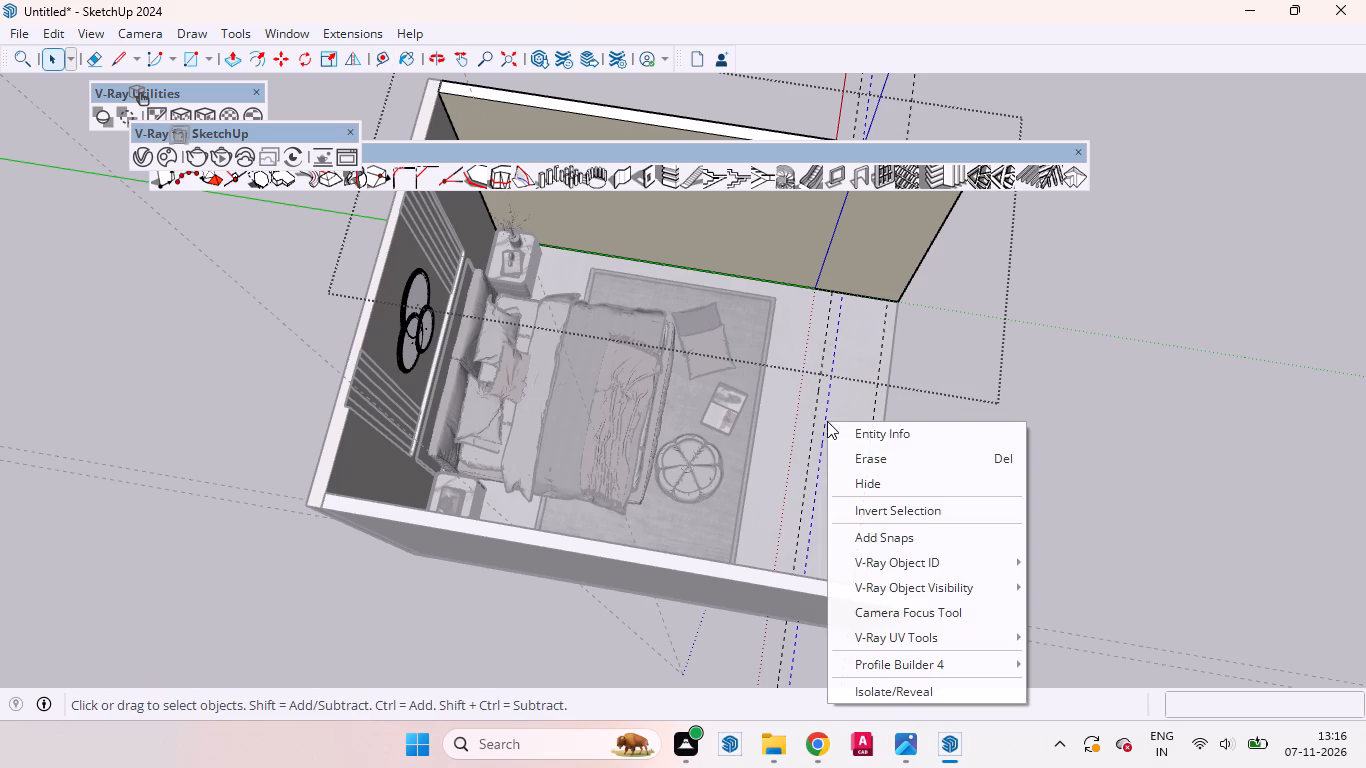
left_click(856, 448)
Close the wall group and draw a 2' by 11' 3" rectangle on the floor between the two guides, from side wall to side wall.
scroll(944, 459, "up", 4)
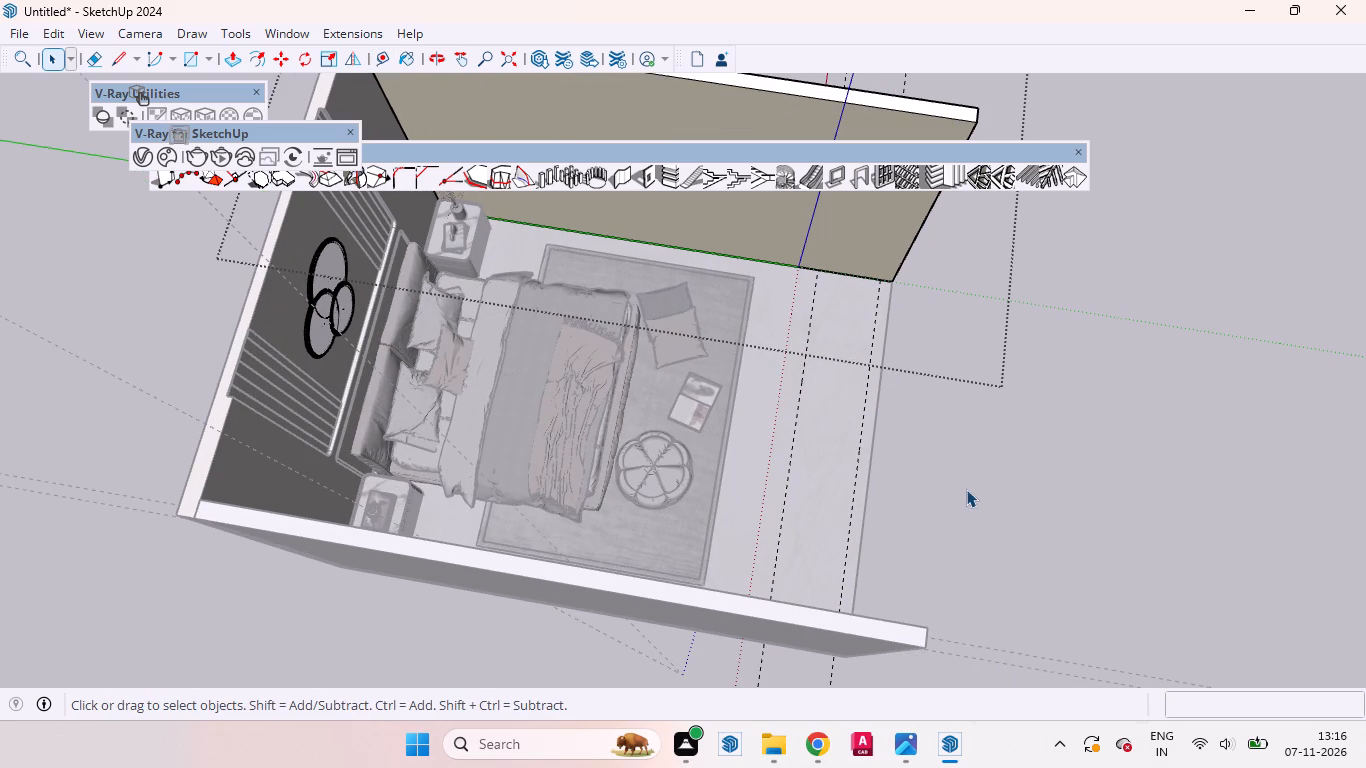
right_click(966, 489)
left_click(1012, 553)
key("r")
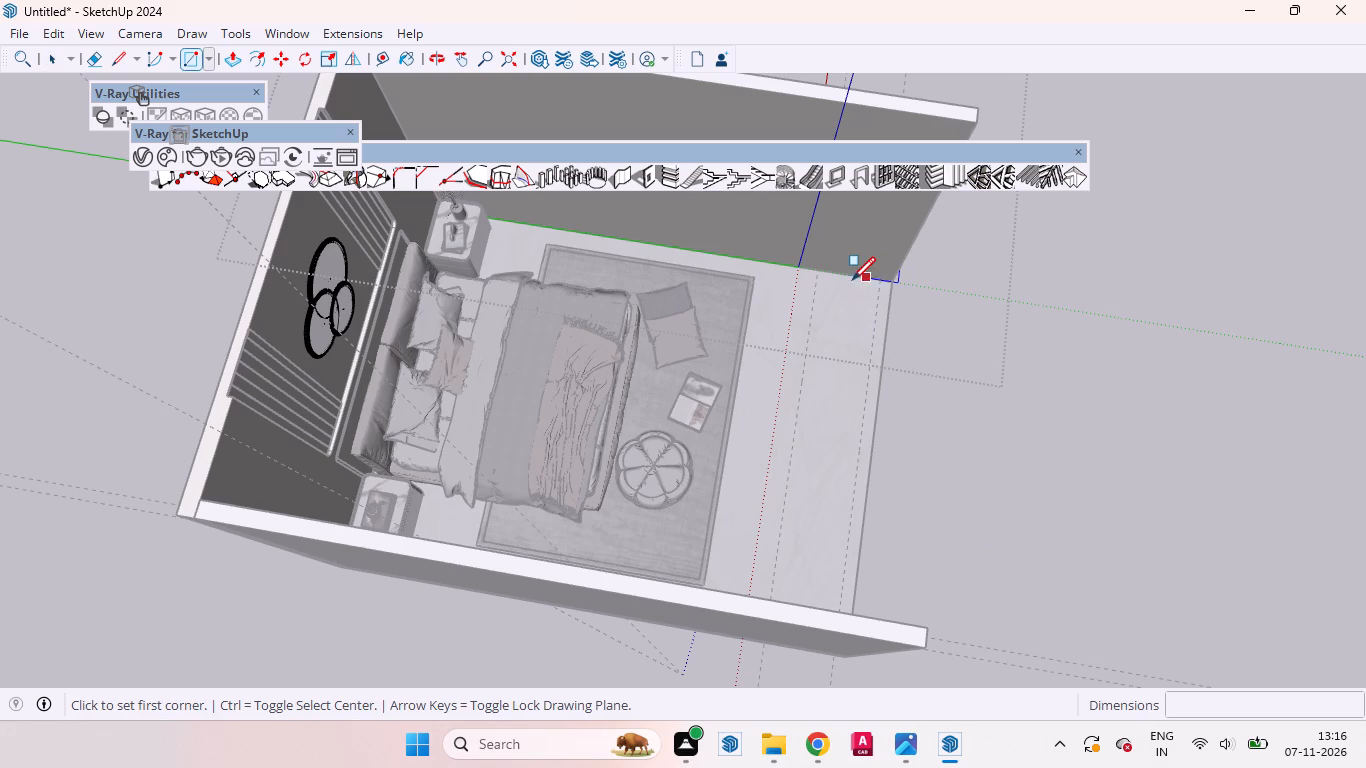
scroll(817, 275, "up", 9)
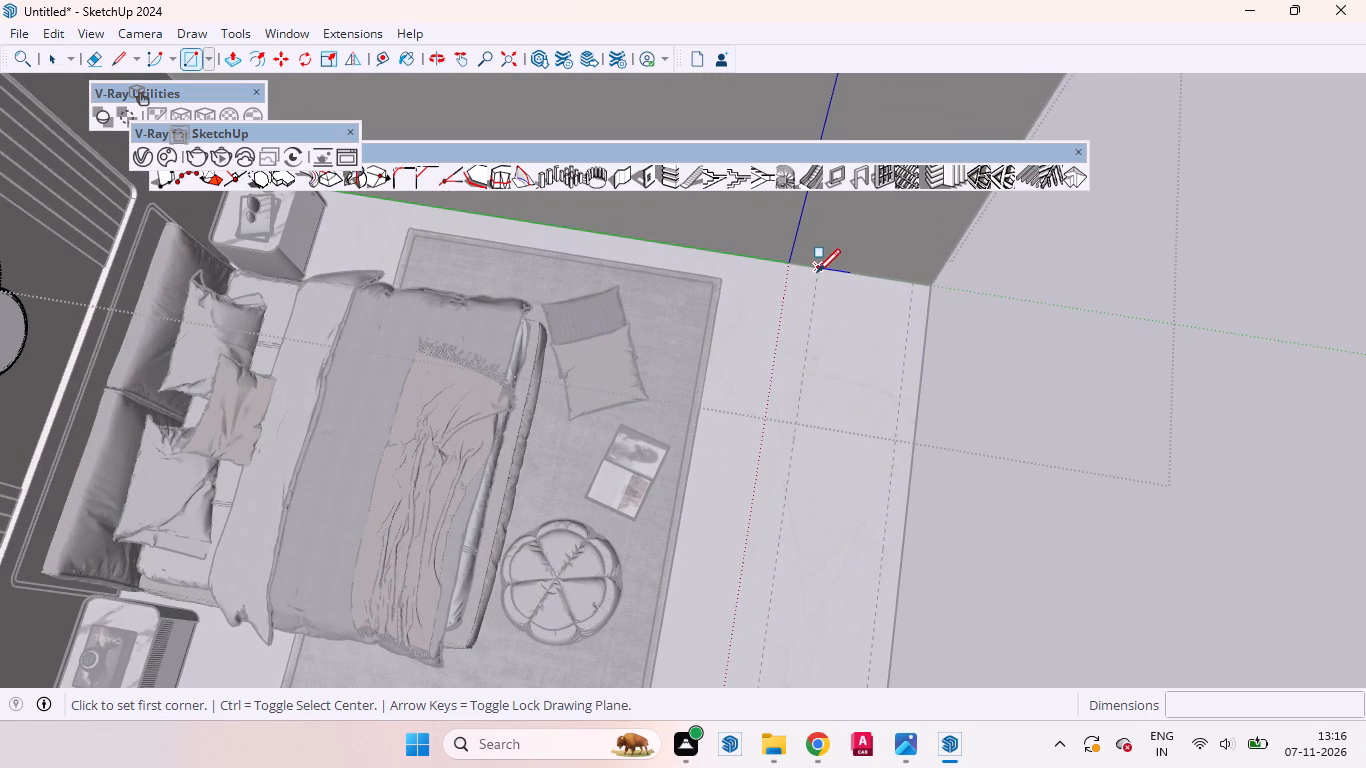
left_click(817, 272)
scroll(820, 453, "down", 14)
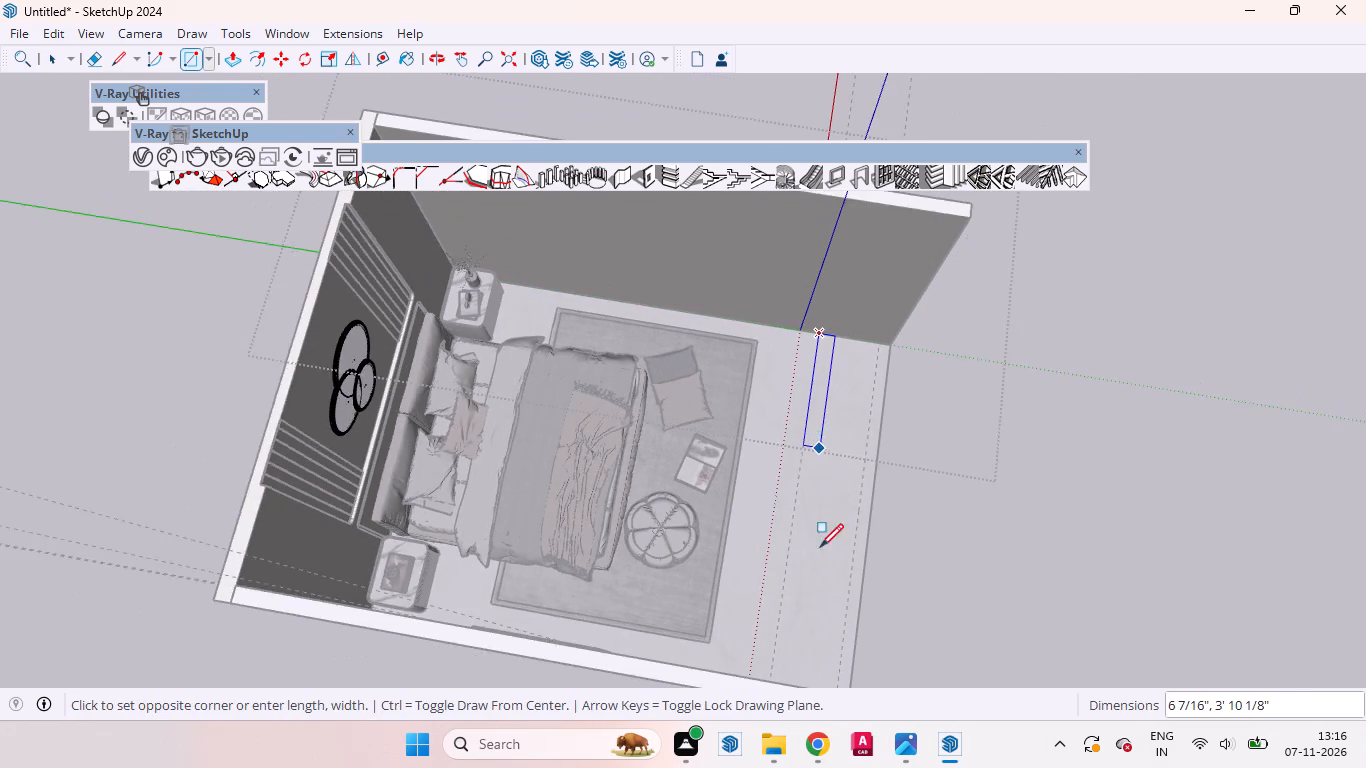
middle_click_drag(809, 616, 232, 540)
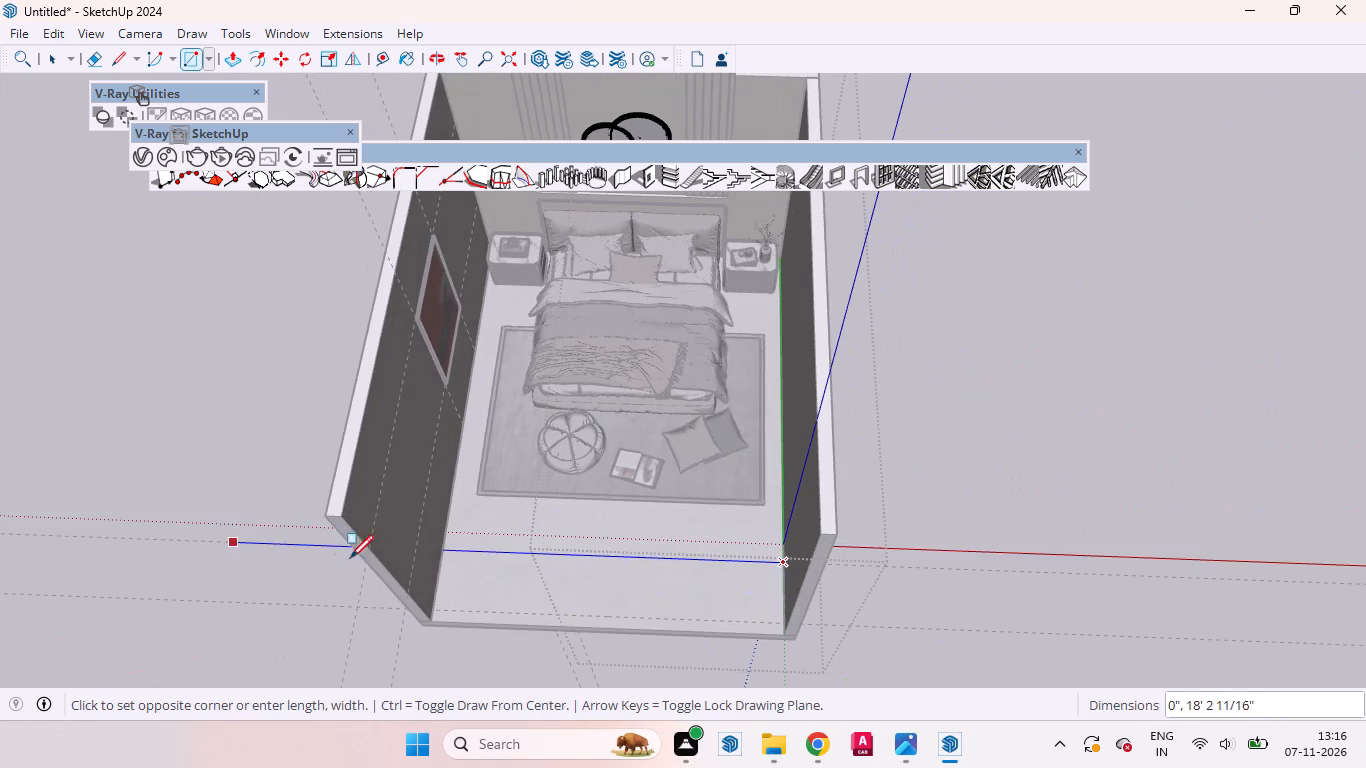
scroll(443, 595, "up", 7)
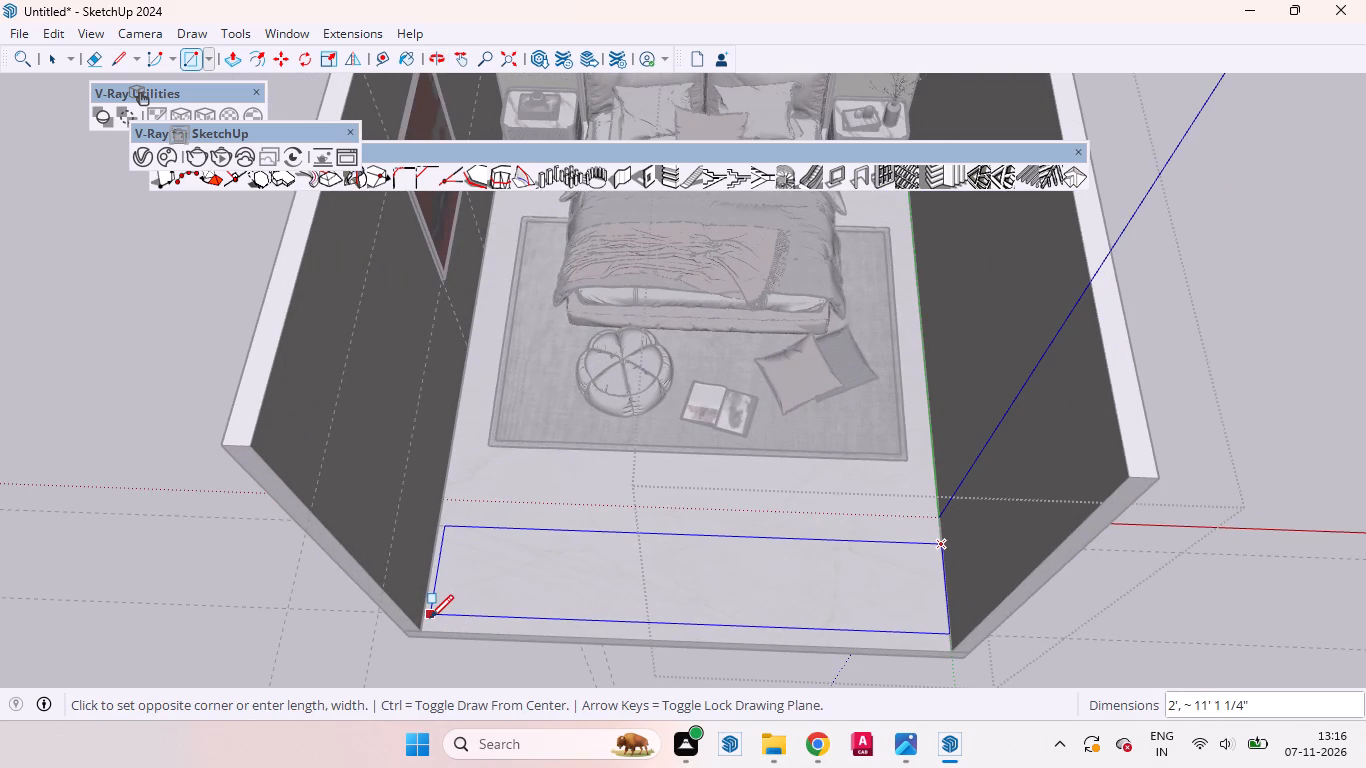
left_click(427, 616)
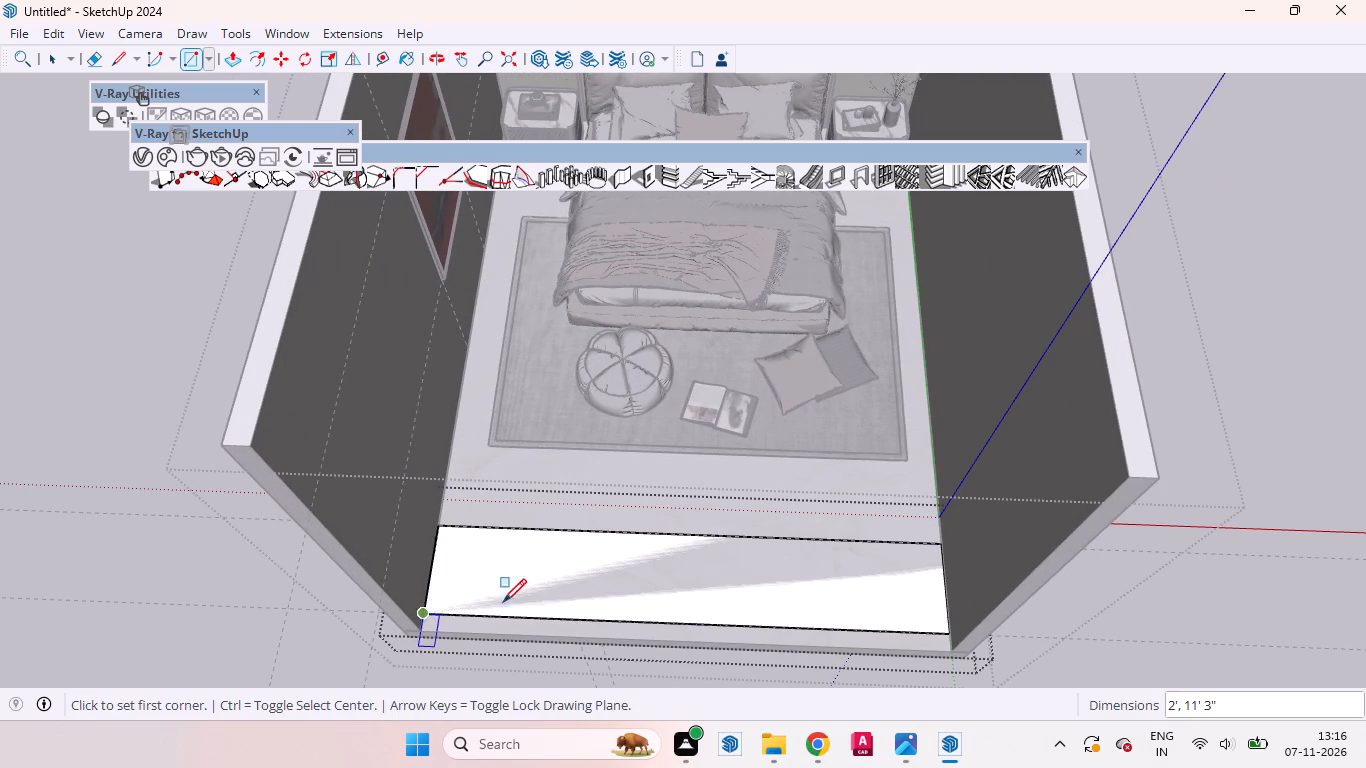
key("space")
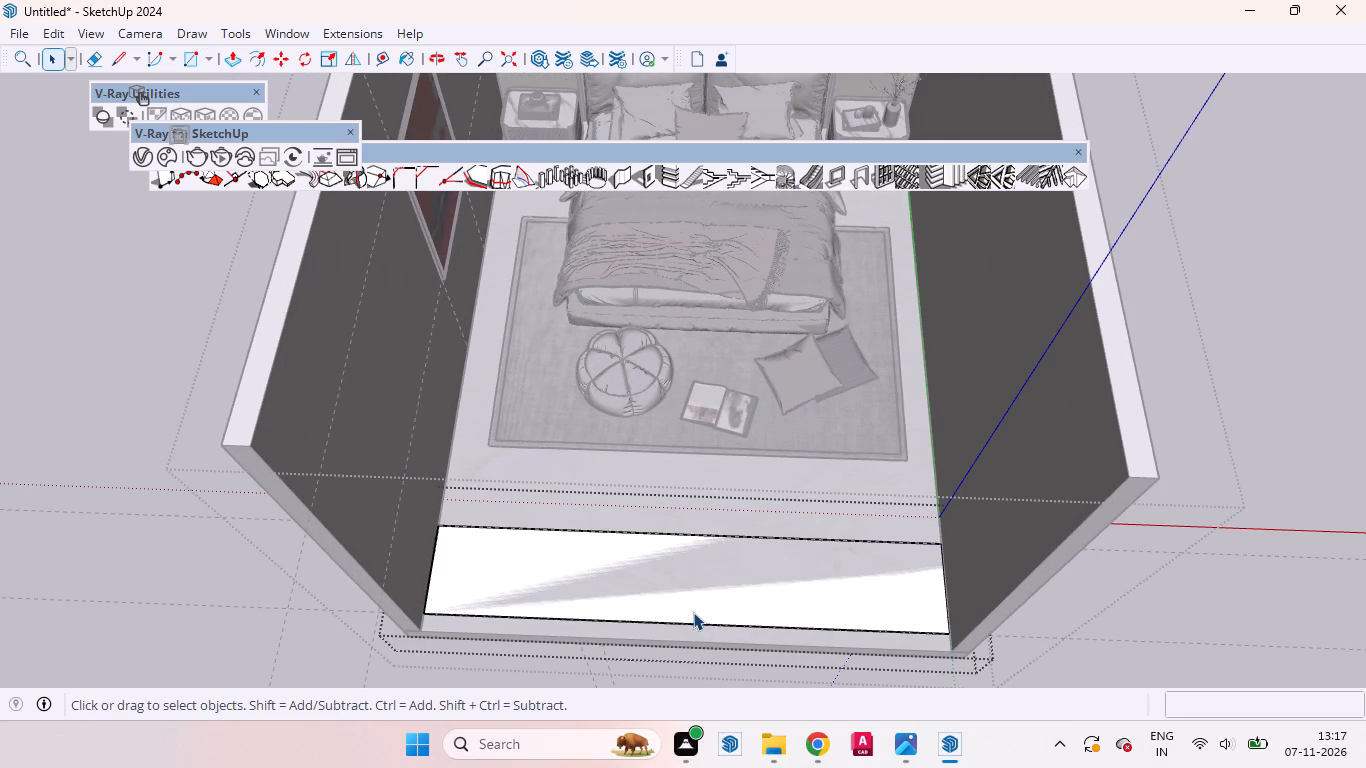
Push/pull the floor rectangle up 9' 4" to the top of the side walls.
key("p")
left_click(730, 583)
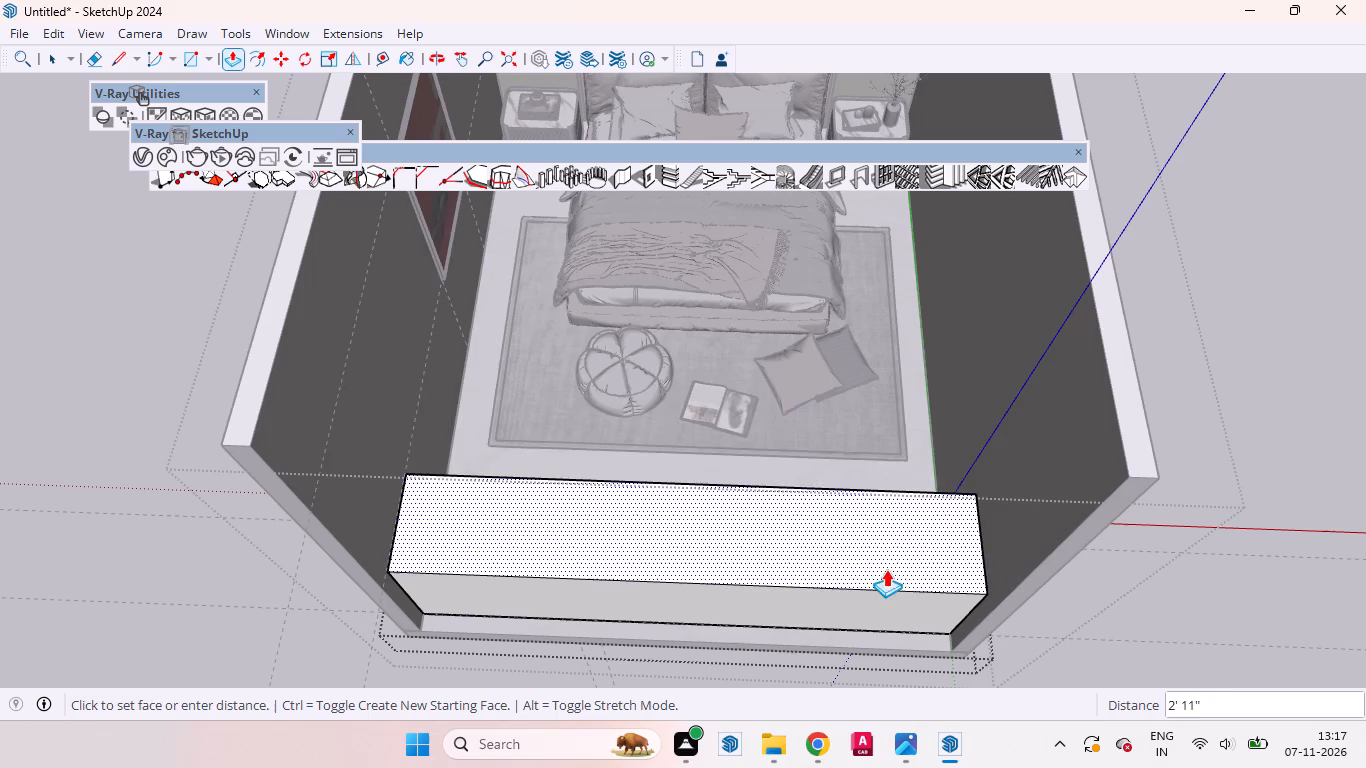
left_click(1140, 475)
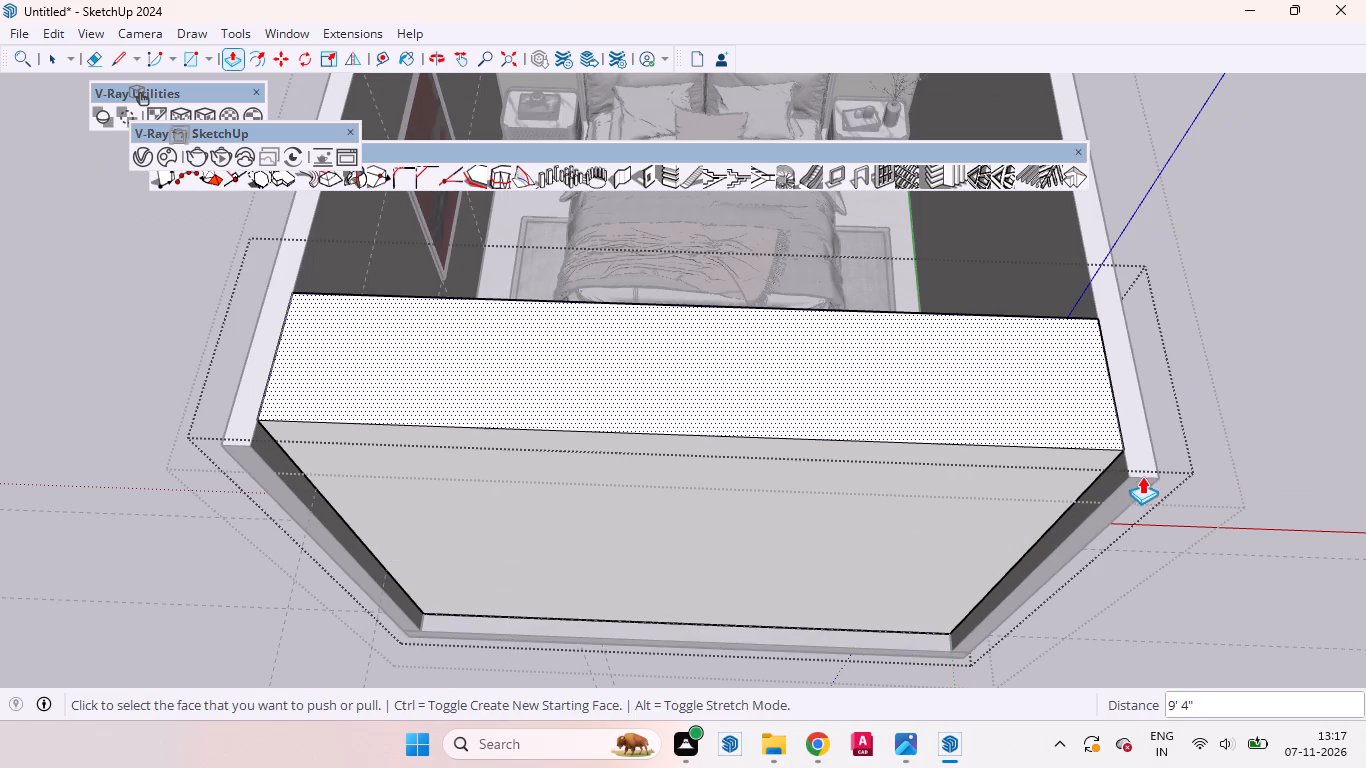
key("space")
Examine the new full-height block and its fit between the side walls from around the room.
middle_click_drag(957, 516, 182, 494)
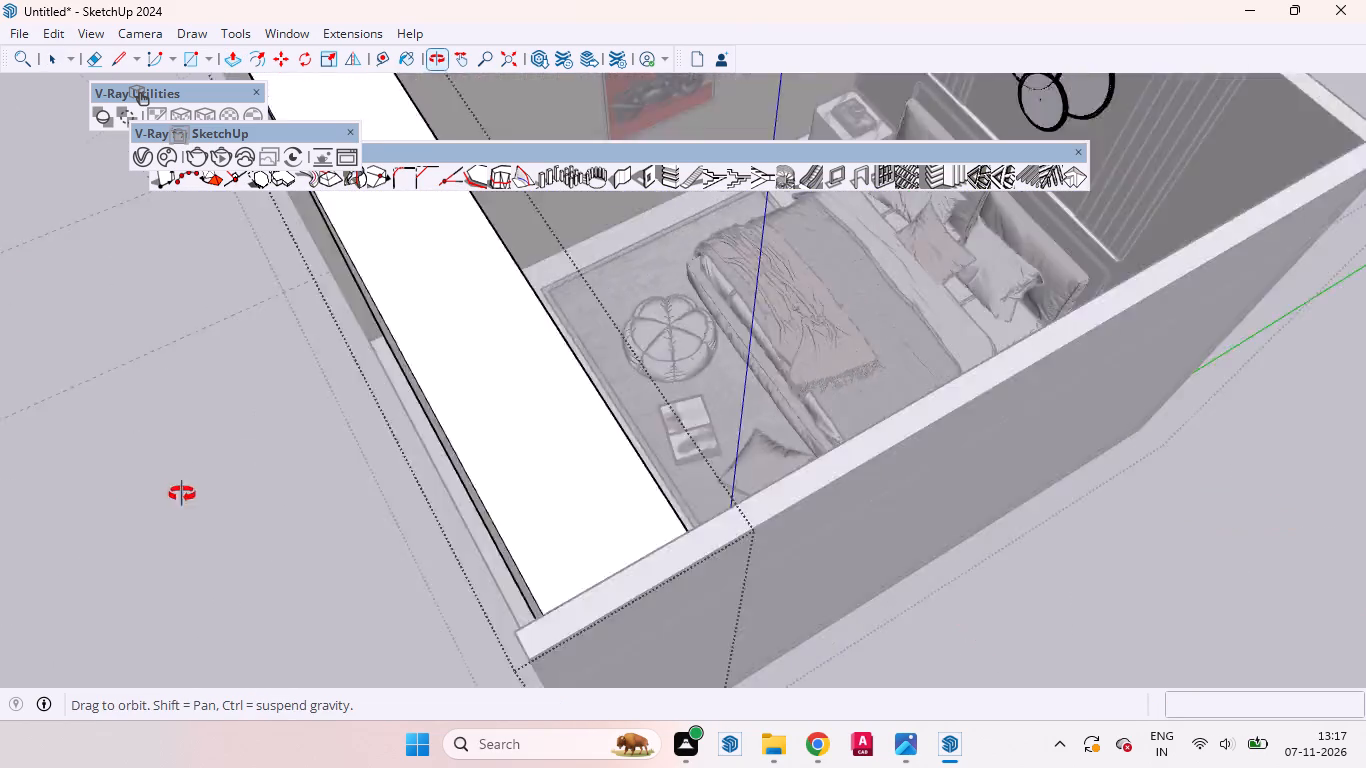
middle_click_drag(182, 494, 0, 399)
scroll(501, 527, "down", 1)
scroll(501, 527, "up", 1)
scroll(501, 527, "down", 4)
middle_click_drag(964, 469, 797, 497)
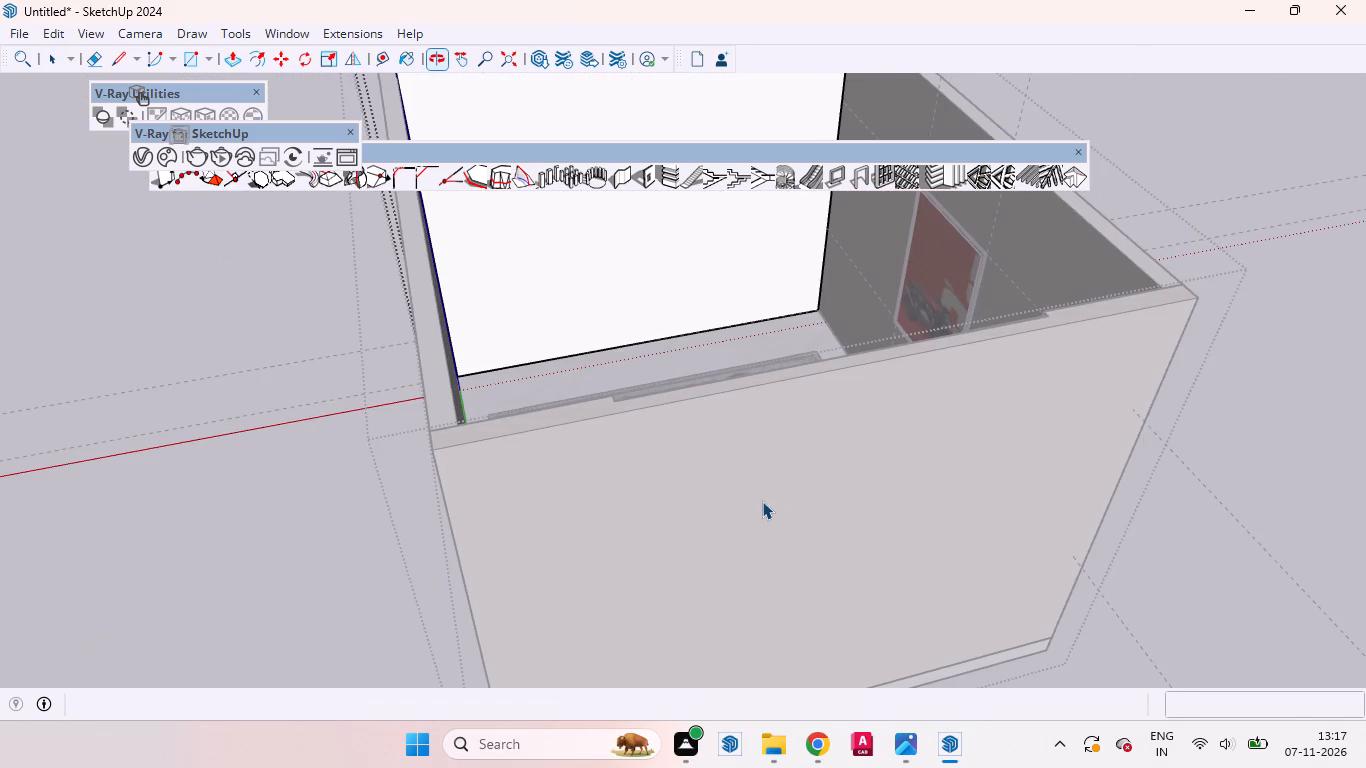
scroll(767, 524, "down", 9)
scroll(671, 455, "down", 5)
scroll(795, 485, "down", 5)
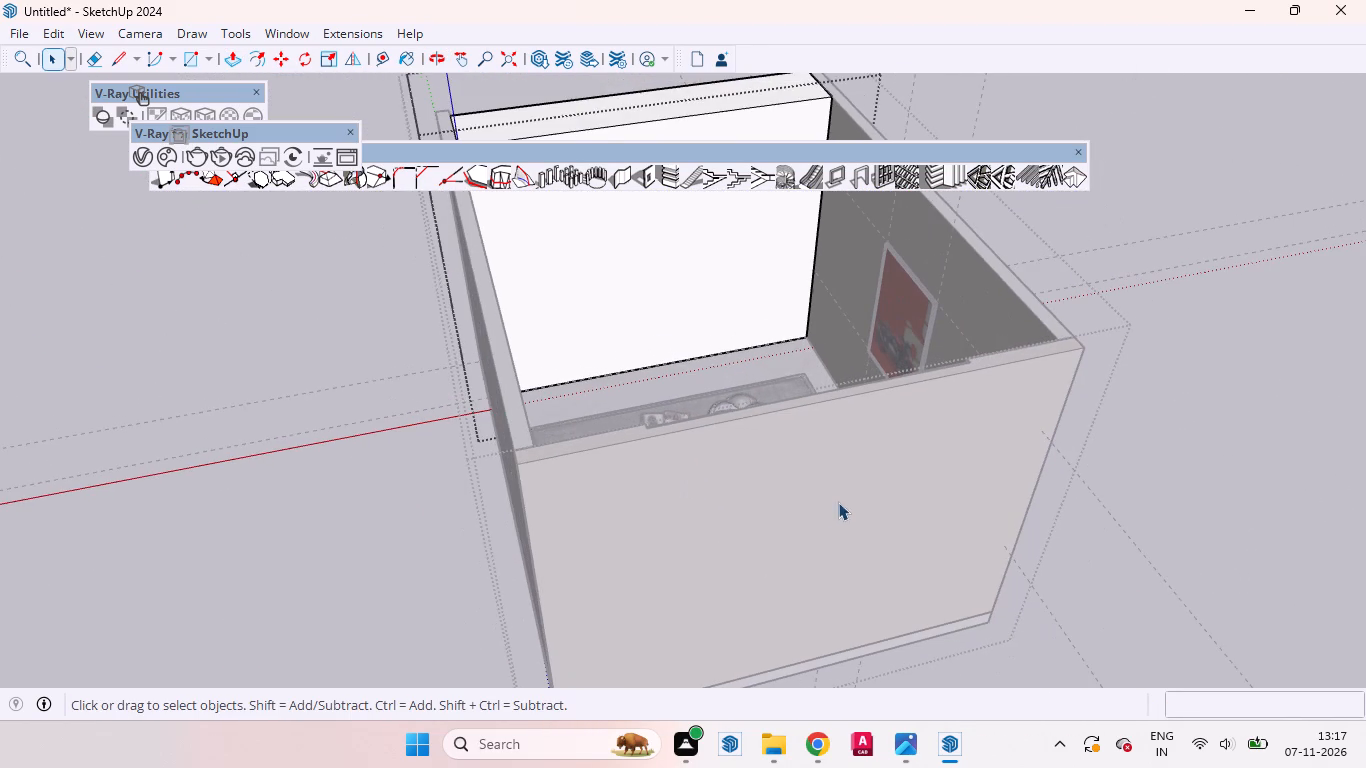
scroll(881, 494, "down", 1)
scroll(881, 494, "up", 1)
scroll(881, 494, "down", 4)
middle_click_drag(863, 523, 709, 502)
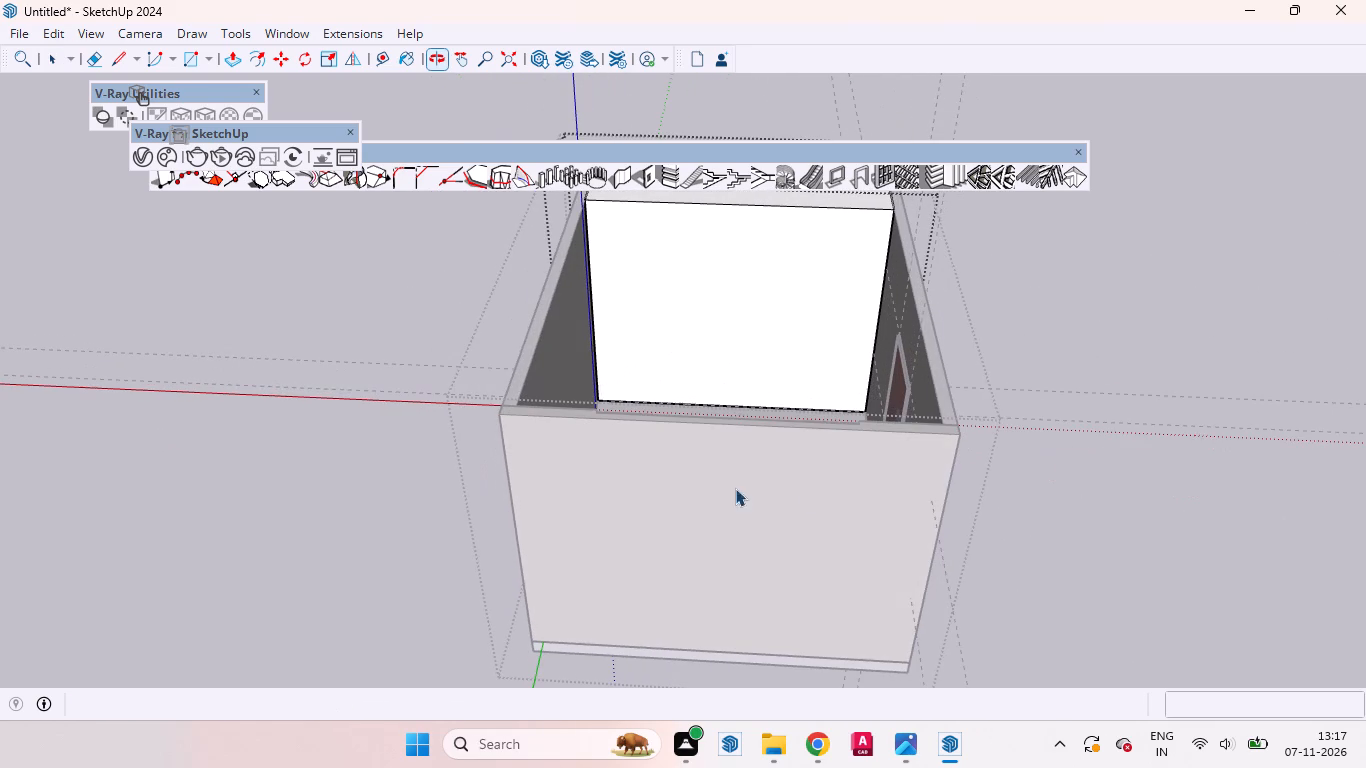
Examine the full-height block and its fit between the side walls from the outside, above and inside the room.
scroll(916, 556, "down", 4)
middle_click_drag(870, 493, 1015, 549)
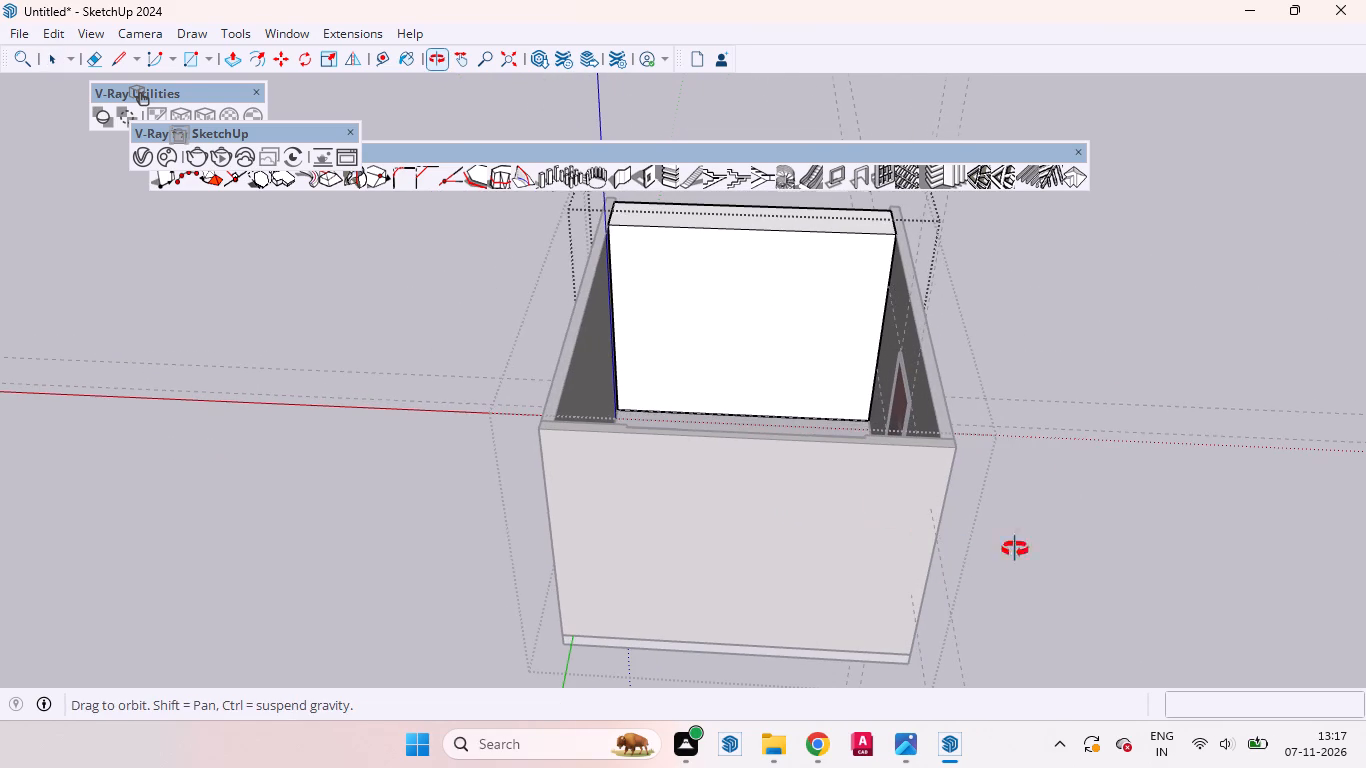
middle_click_drag(1015, 549, 1365, 593)
scroll(1081, 544, "down", 4)
middle_click_drag(781, 523, 1114, 498)
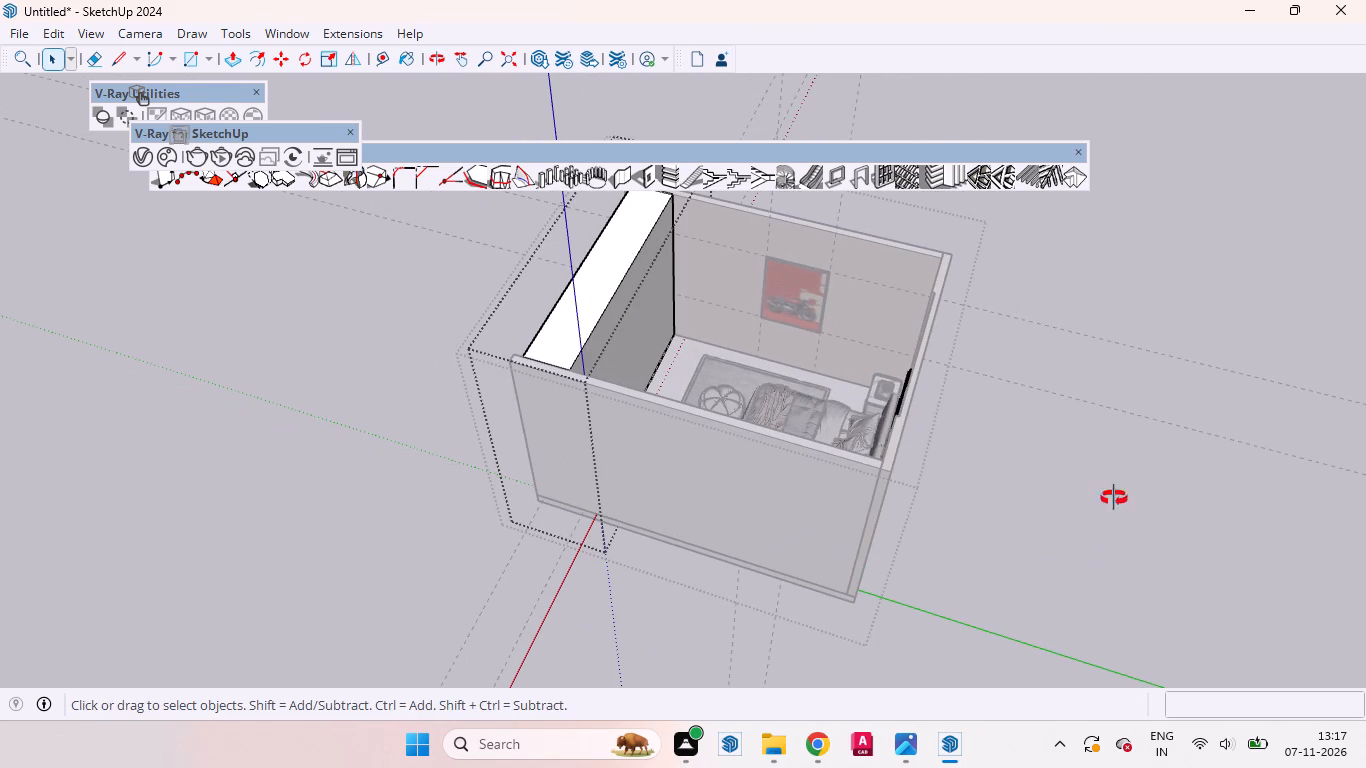
middle_click_drag(1114, 498, 1185, 481)
middle_click_drag(597, 329, 95, 417)
scroll(424, 236, "up", 9)
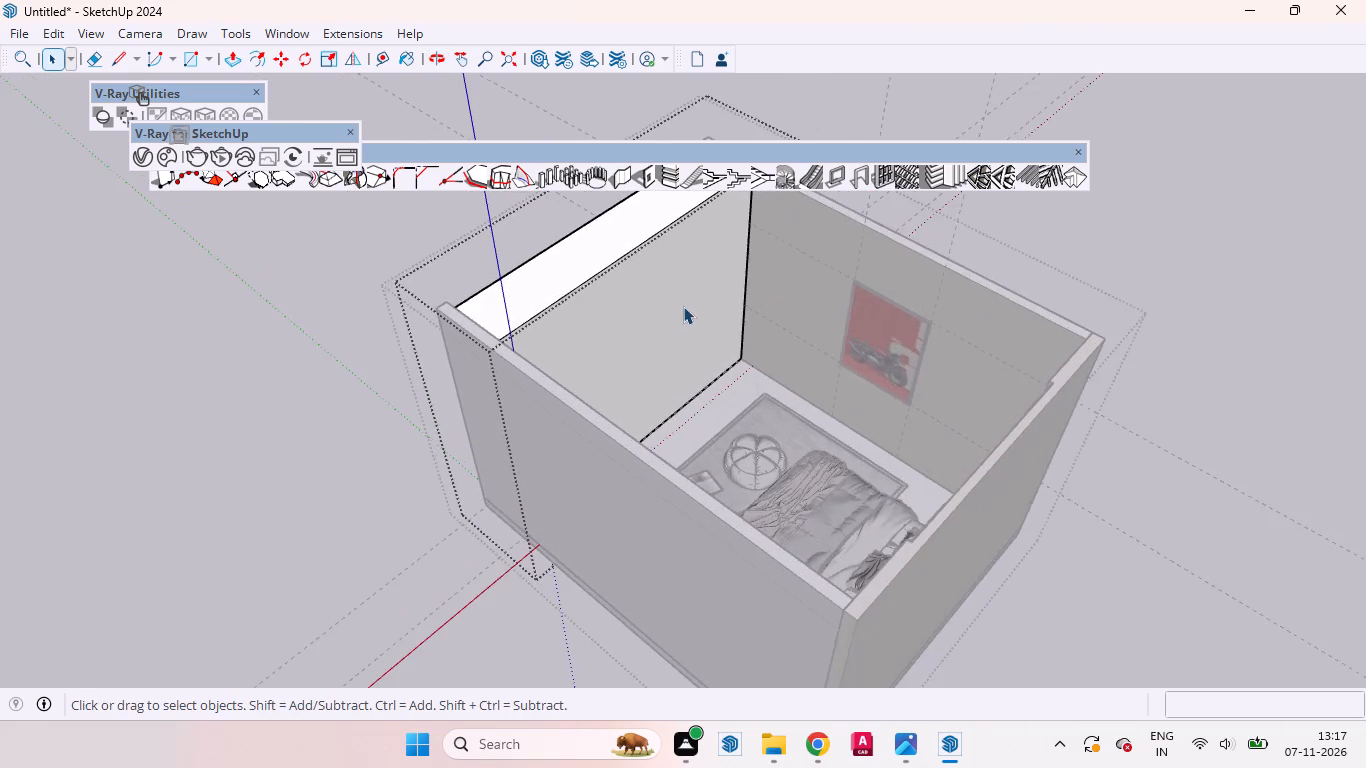
middle_click_drag(683, 310, 522, 434)
scroll(666, 447, "down", 4)
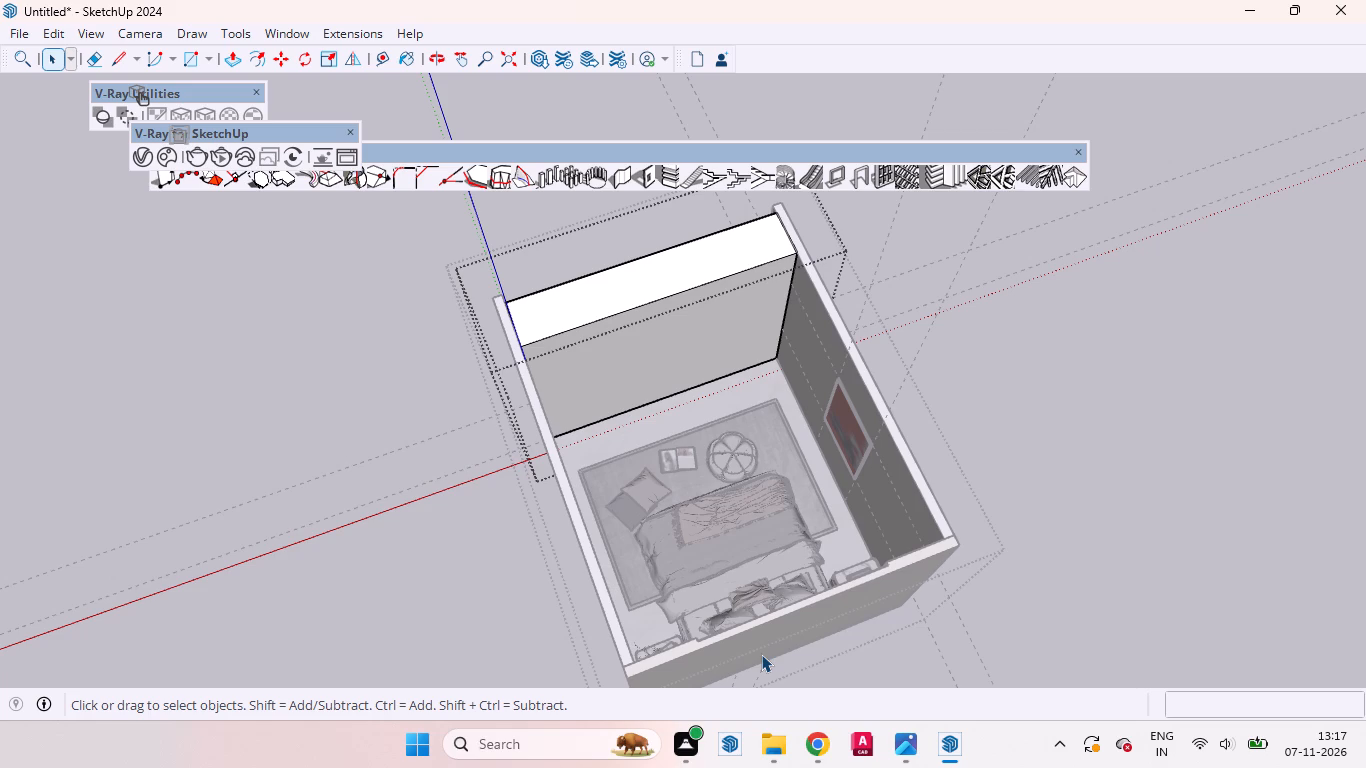
scroll(729, 393, "up", 5)
middle_click_drag(710, 387, 639, 341)
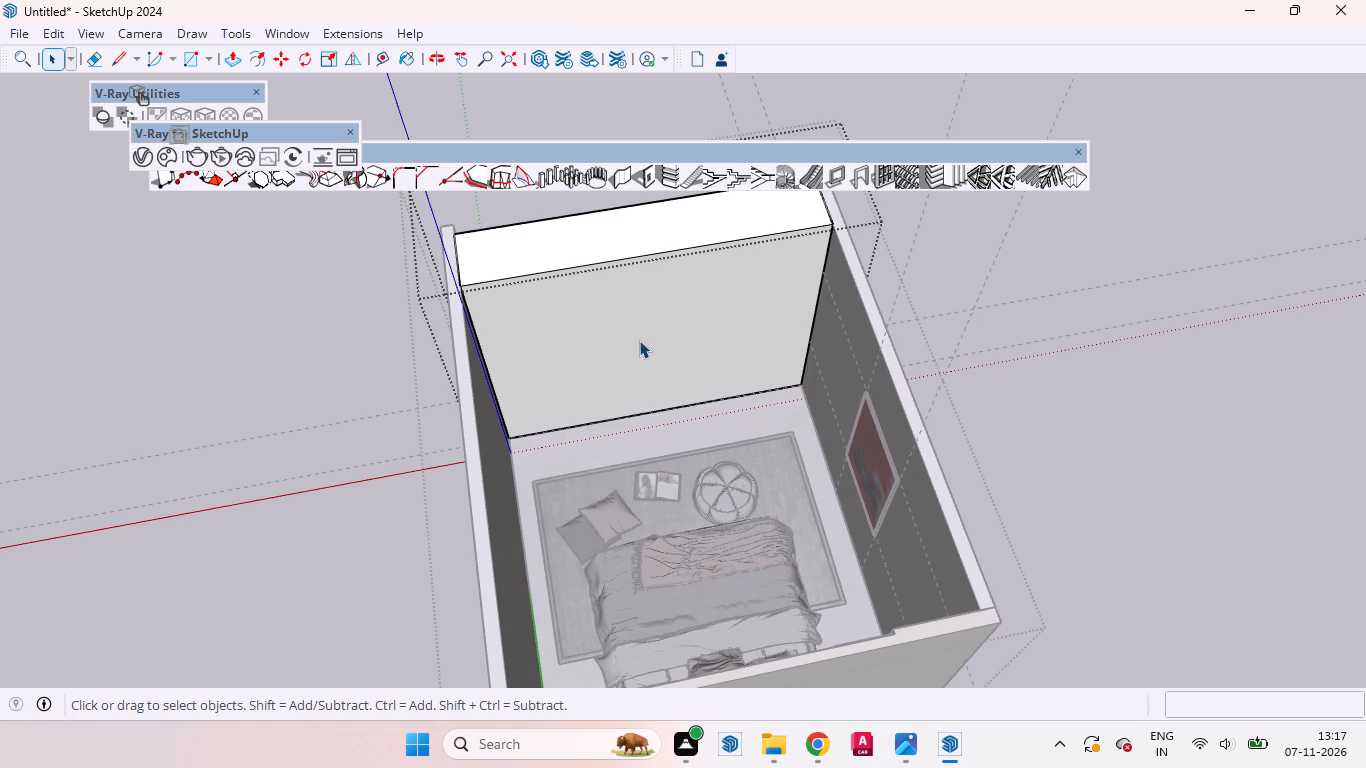
scroll(686, 362, "down", 3)
Check the width along the block's top room-side edge with a trial dimension from its corner at the picture wall.
left_click(676, 339)
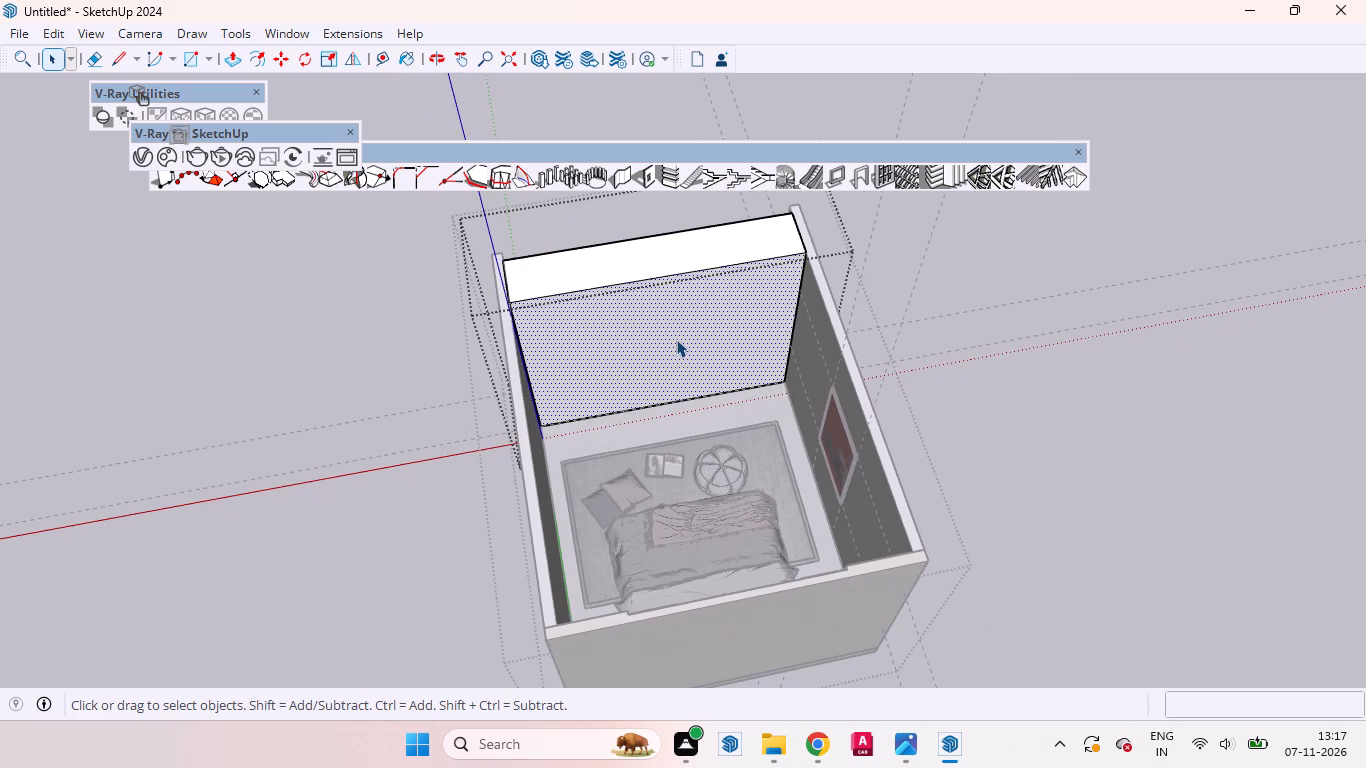
scroll(683, 323, "up", 2)
key("d")
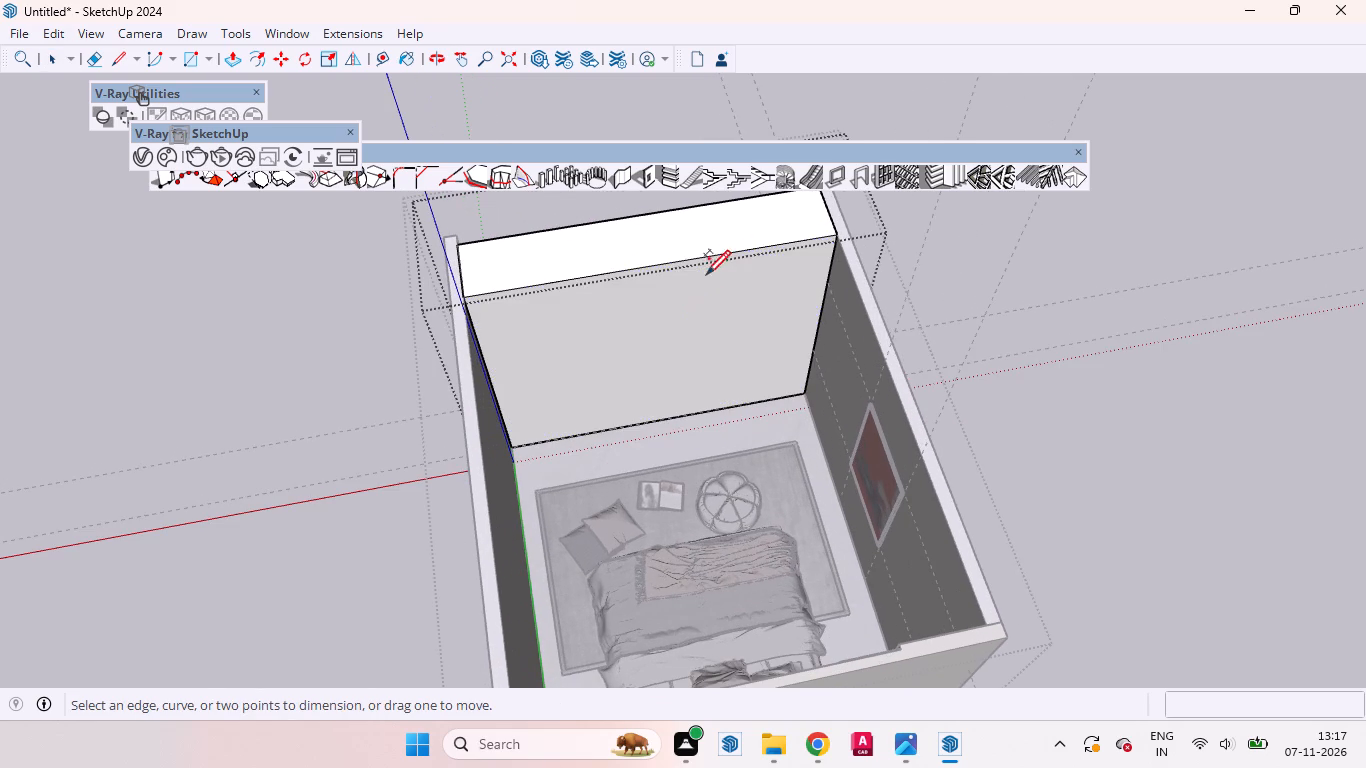
left_click(832, 236)
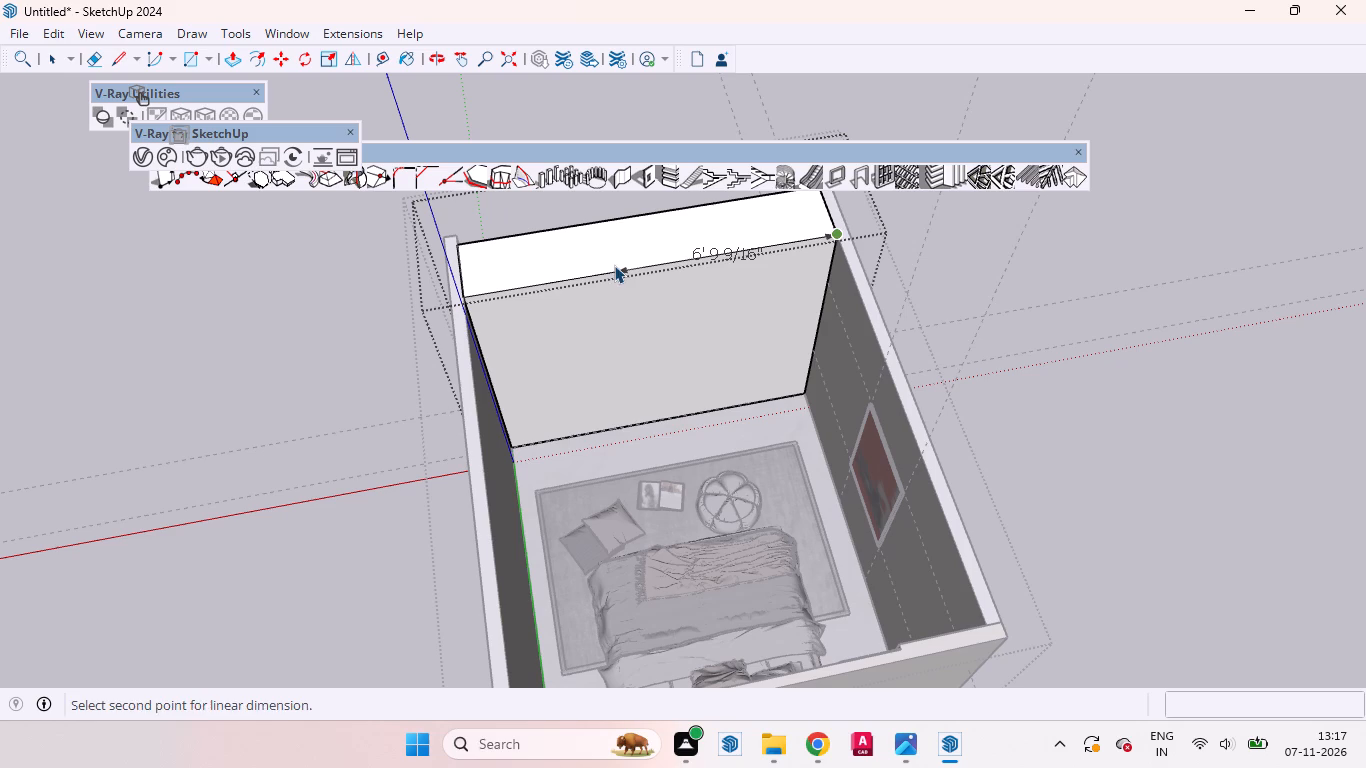
key("space")
Place a guide line 4' from the block's top end edge at the side wall opposite the picture wall.
key("t")
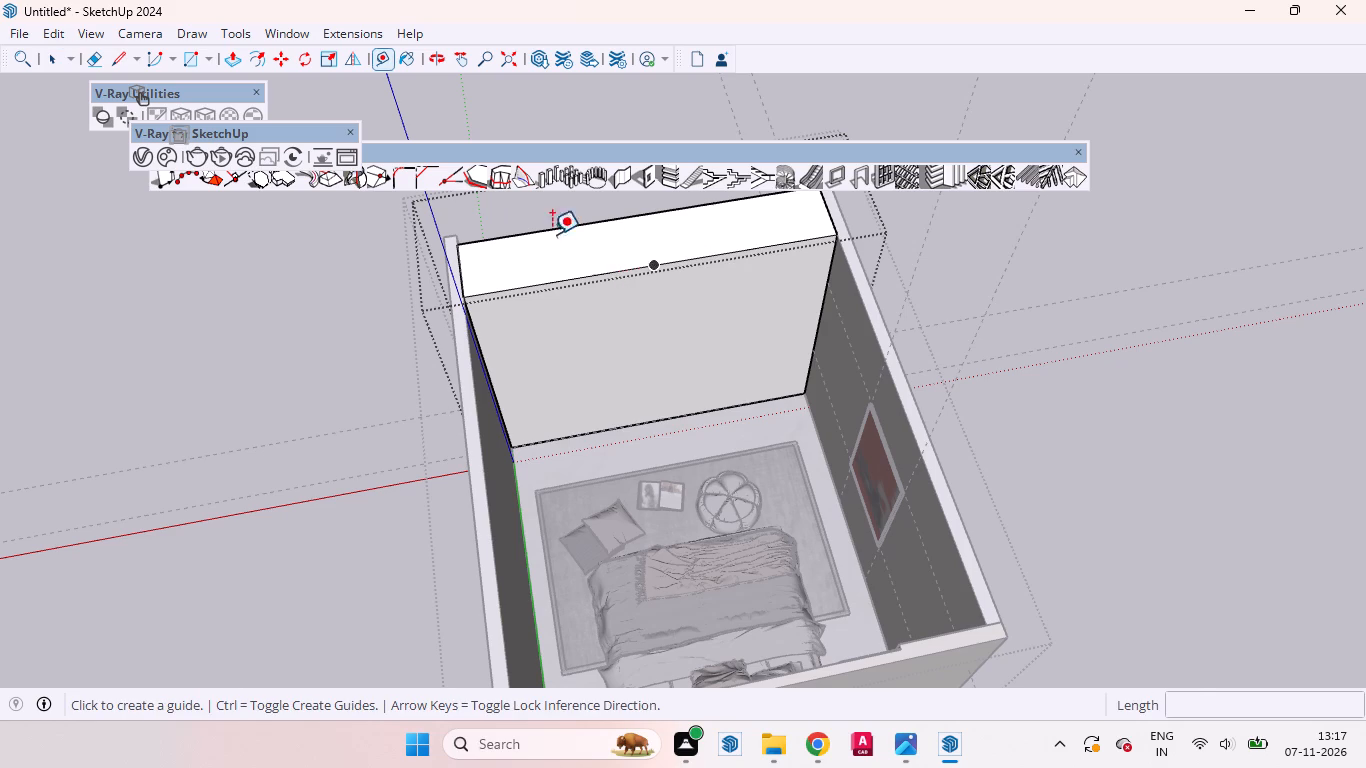
scroll(520, 232, "up", 12)
left_click(436, 279)
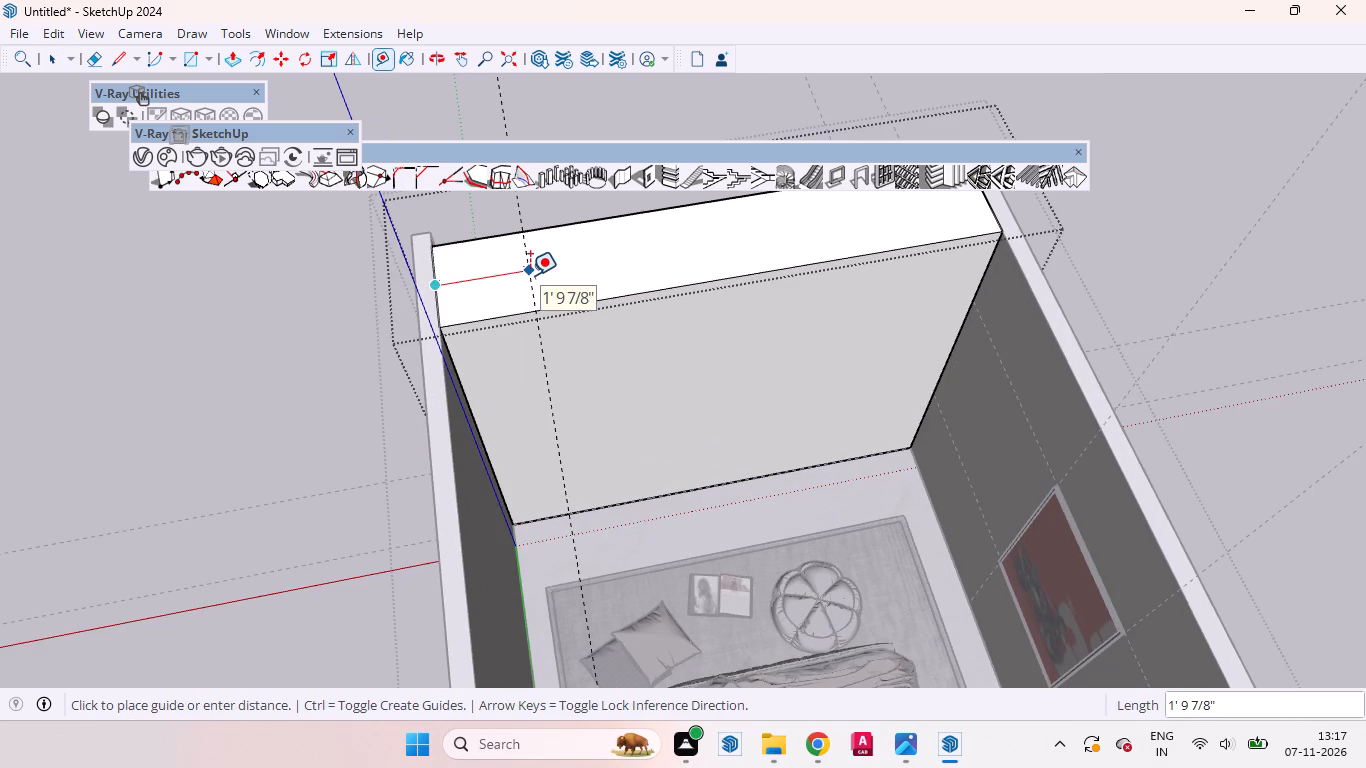
key("4")
key("apostrophe")
key("Return")
key("space")
Check the distance from the block's picture-wall corner to the 4' guide with a trial dimension.
left_click(680, 270)
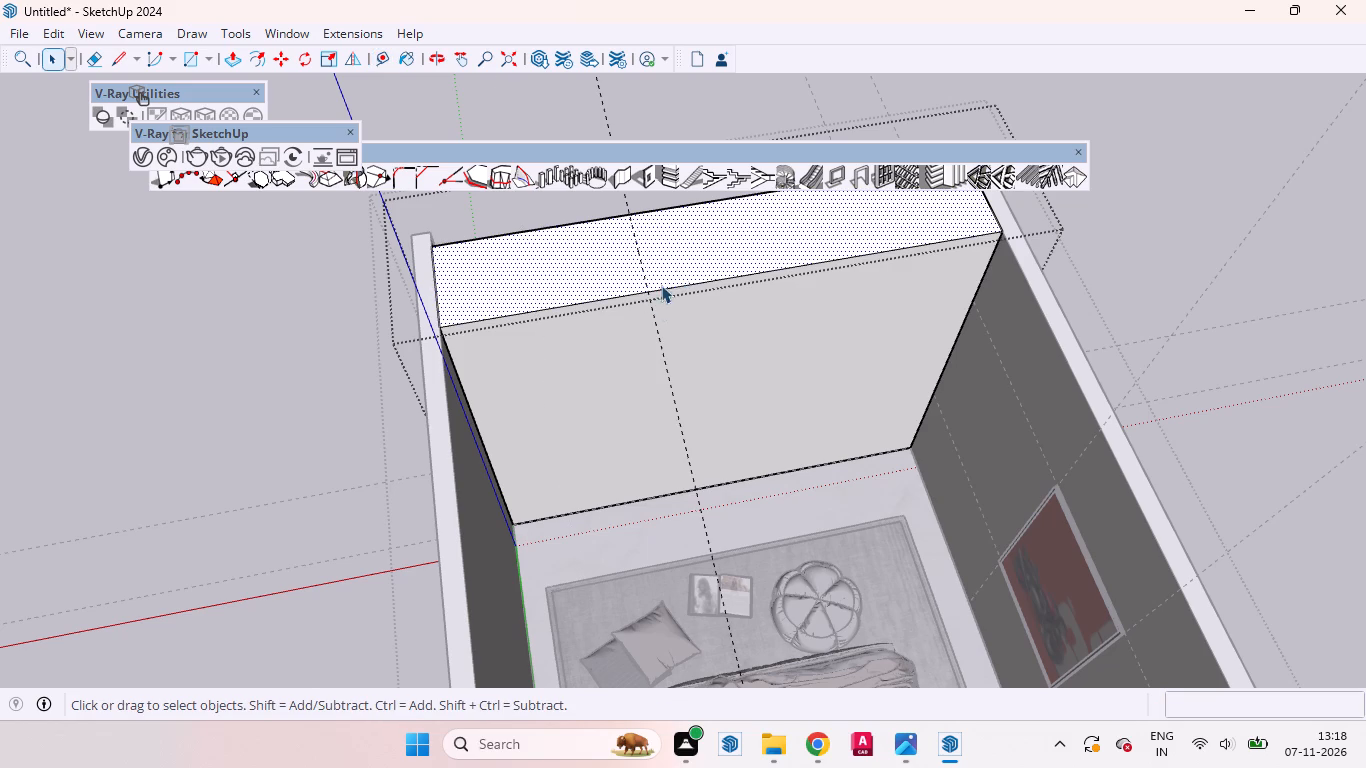
middle_click_drag(649, 347, 595, 339)
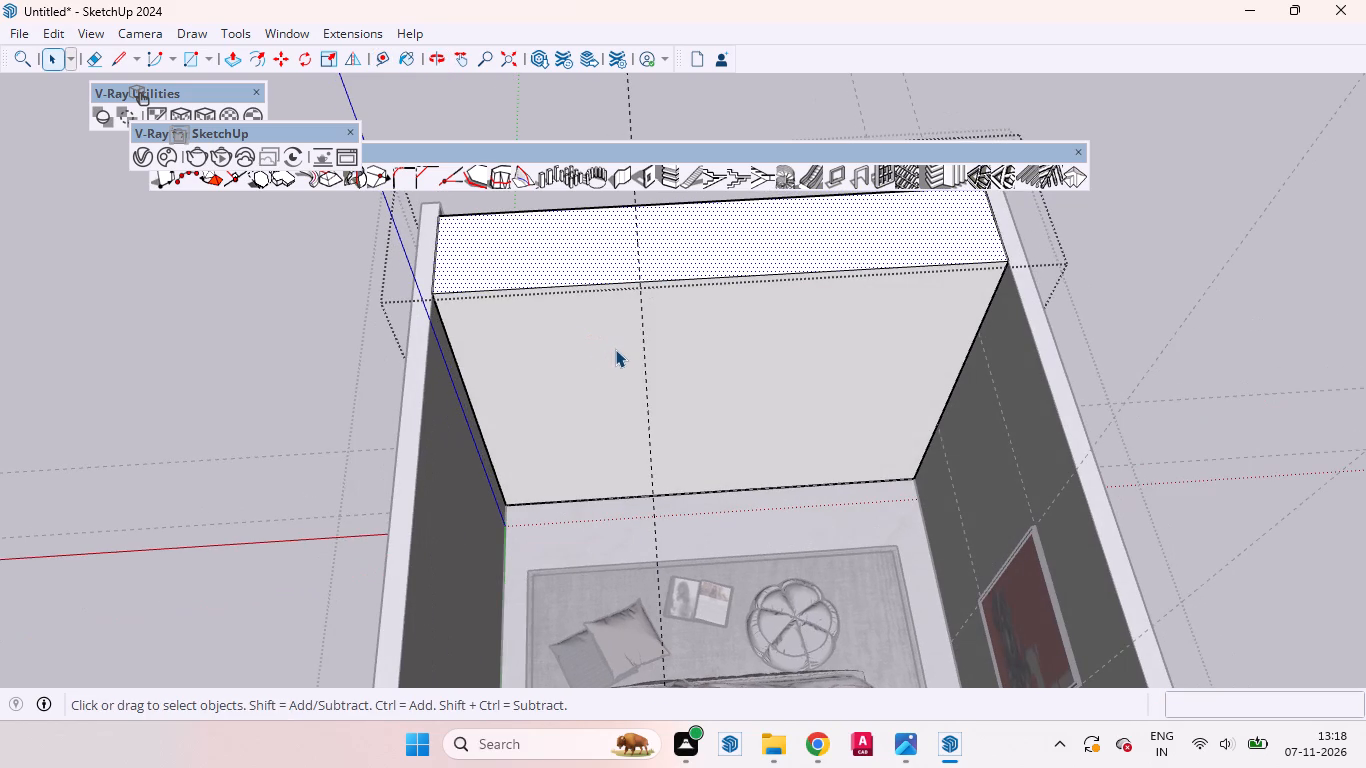
key("d")
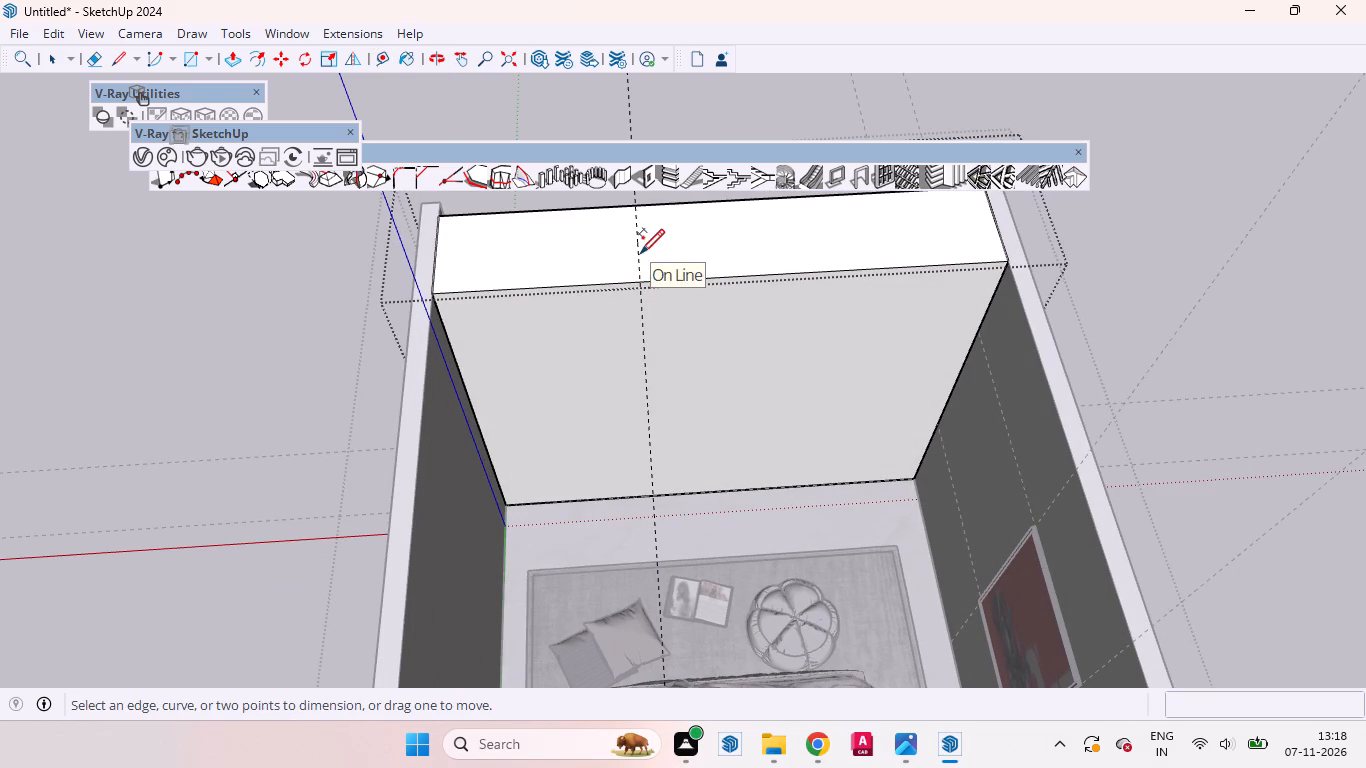
left_click(1008, 259)
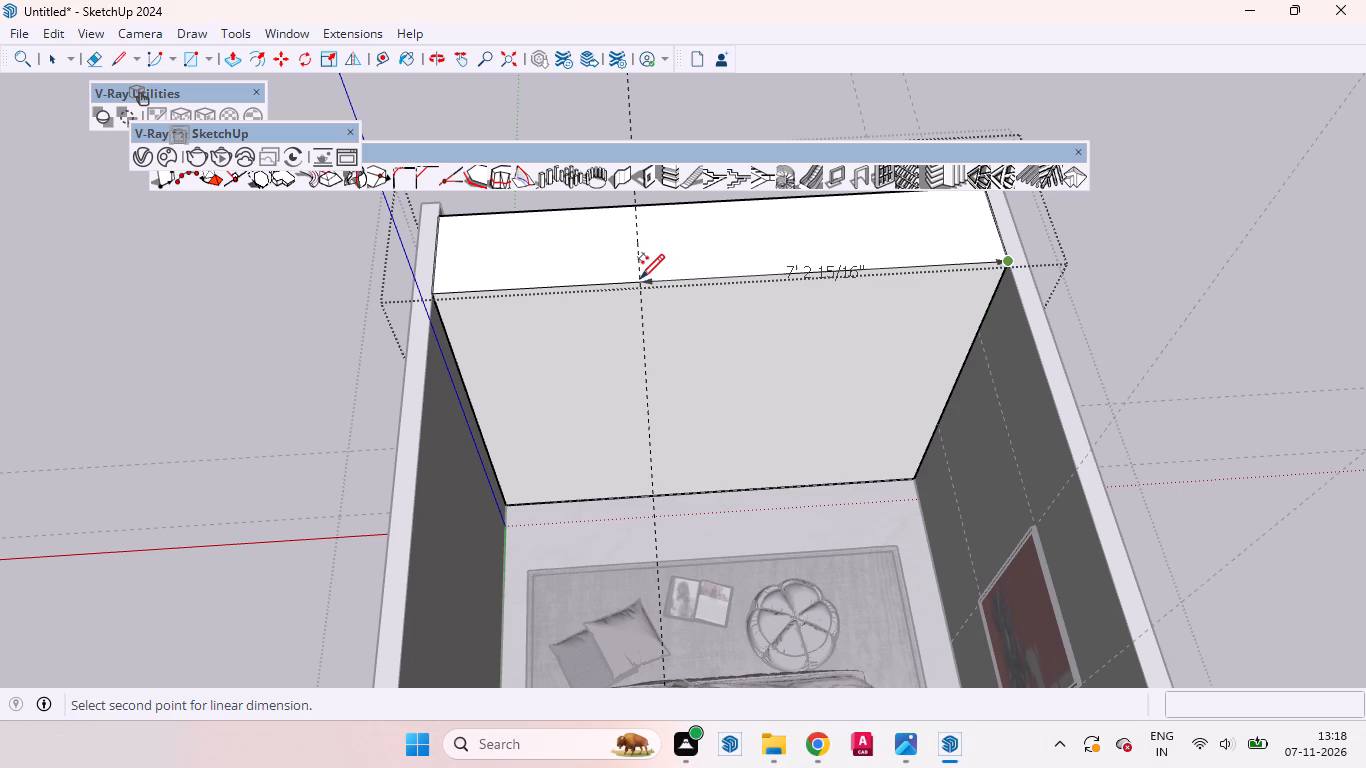
key("space")
Draw a 2' line across the block's top face along the 4' guide, splitting the face in two.
middle_click_drag(620, 342, 647, 304)
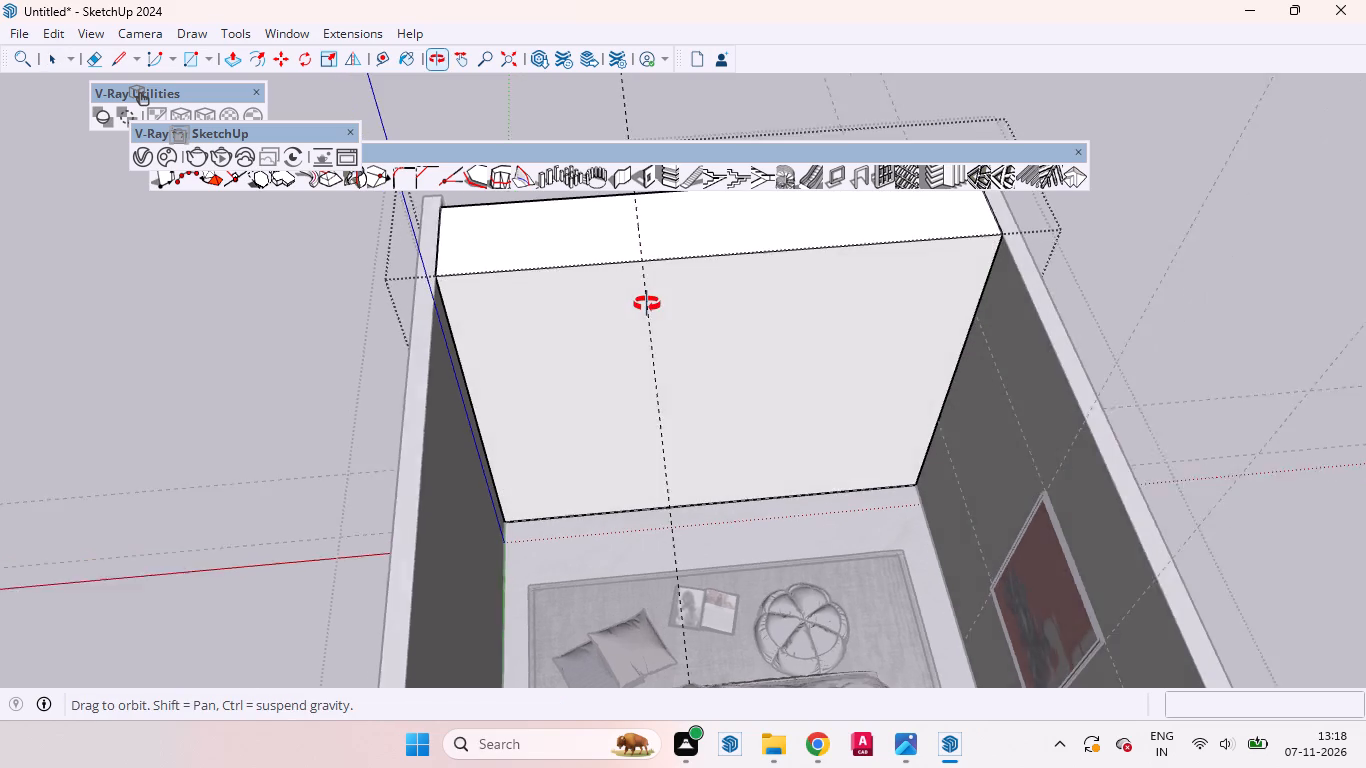
middle_click_drag(647, 304, 653, 318)
left_click(595, 338)
left_click(580, 254)
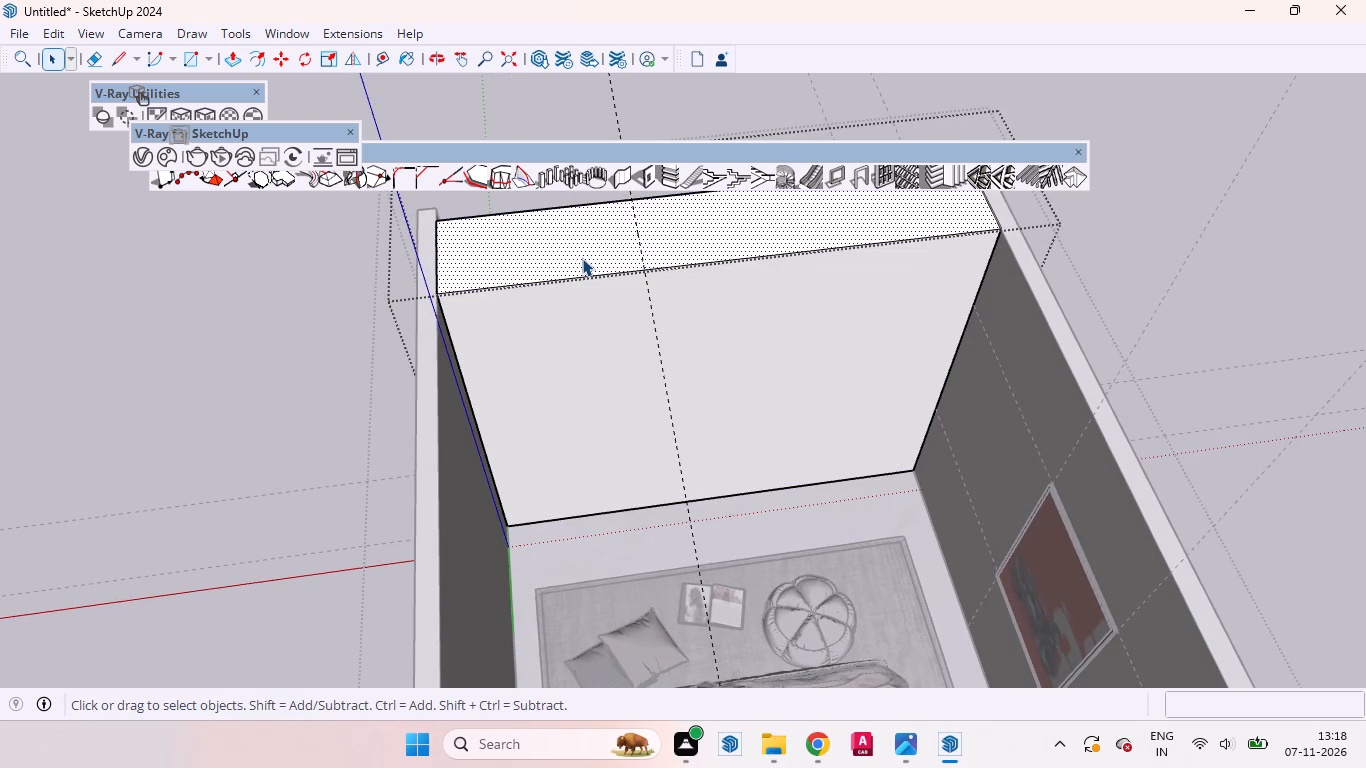
key("l")
scroll(708, 434, "down", 4)
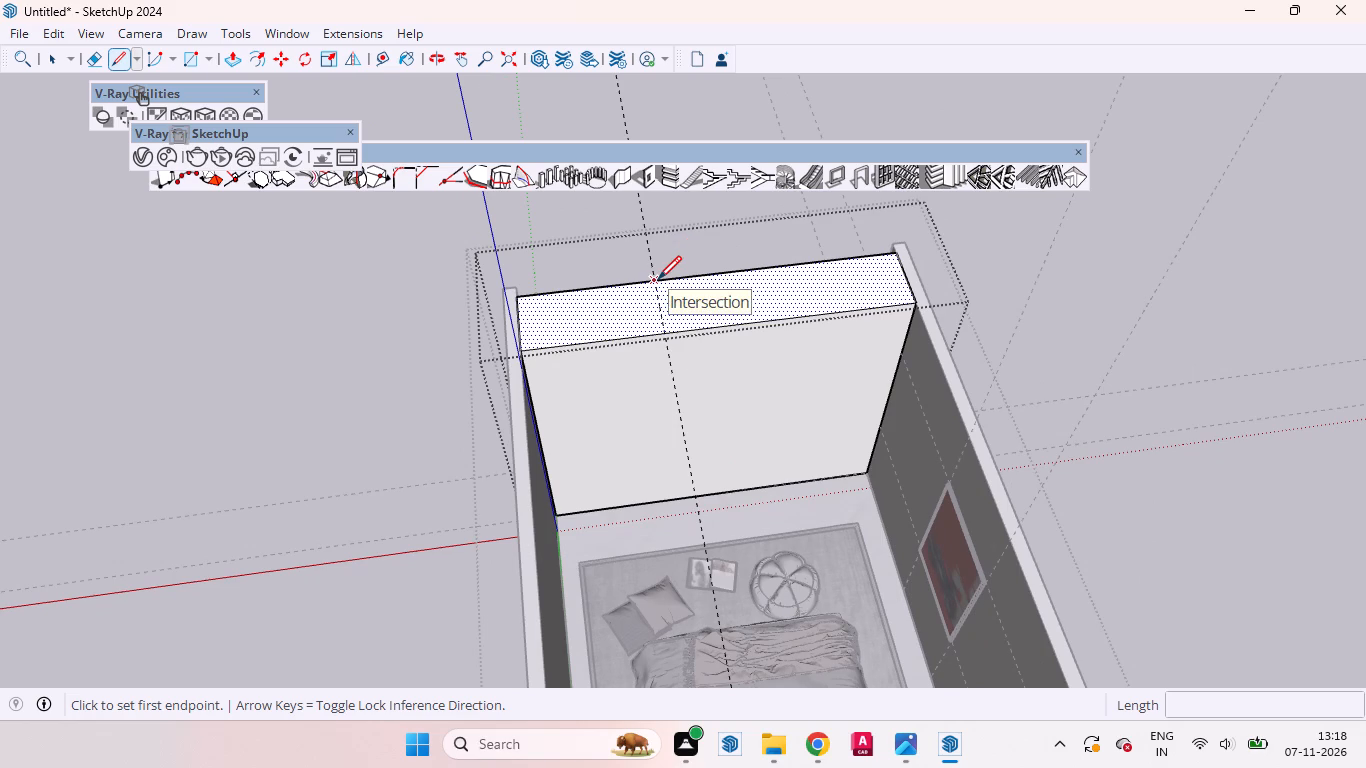
left_click(658, 279)
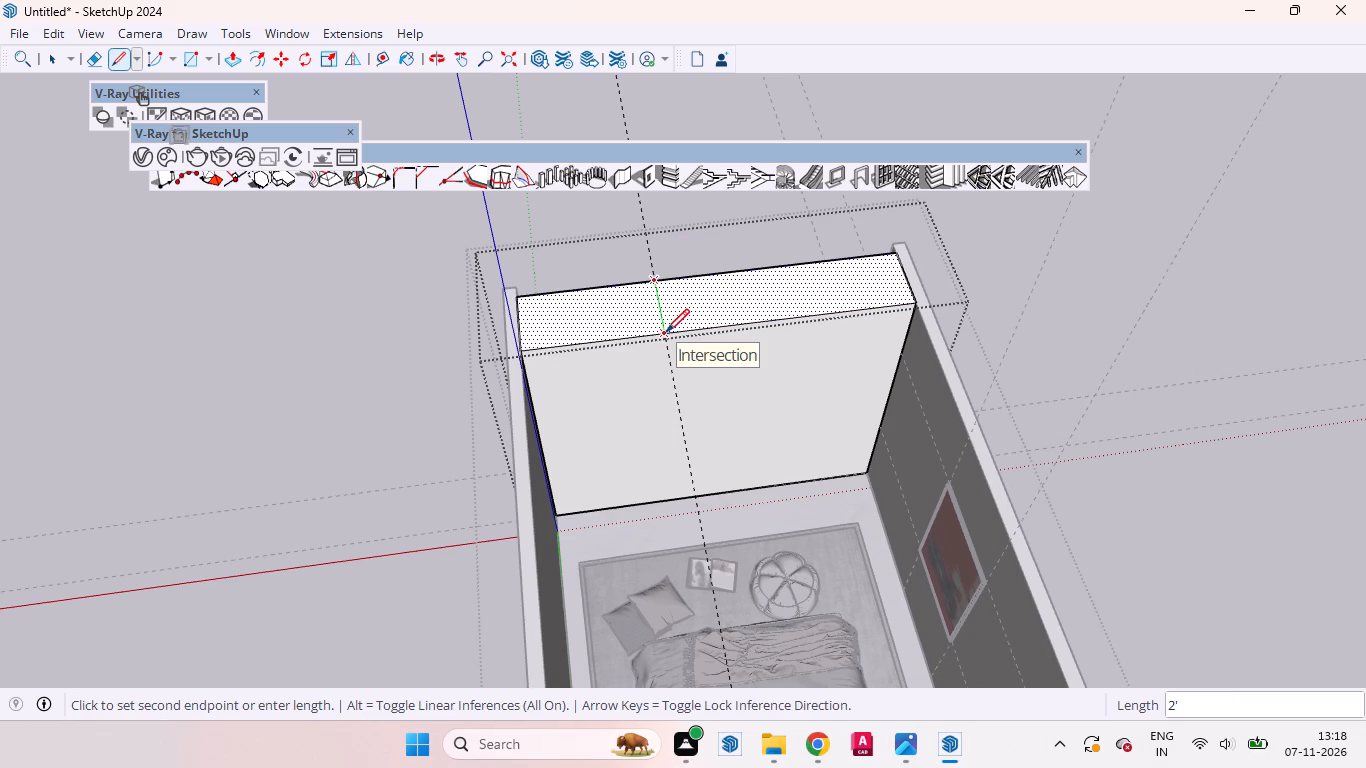
left_click(666, 332)
key("space")
Push/pull the 4' section of the block's top face down 9' 4" to the floor, cutting that part away.
left_click(628, 325)
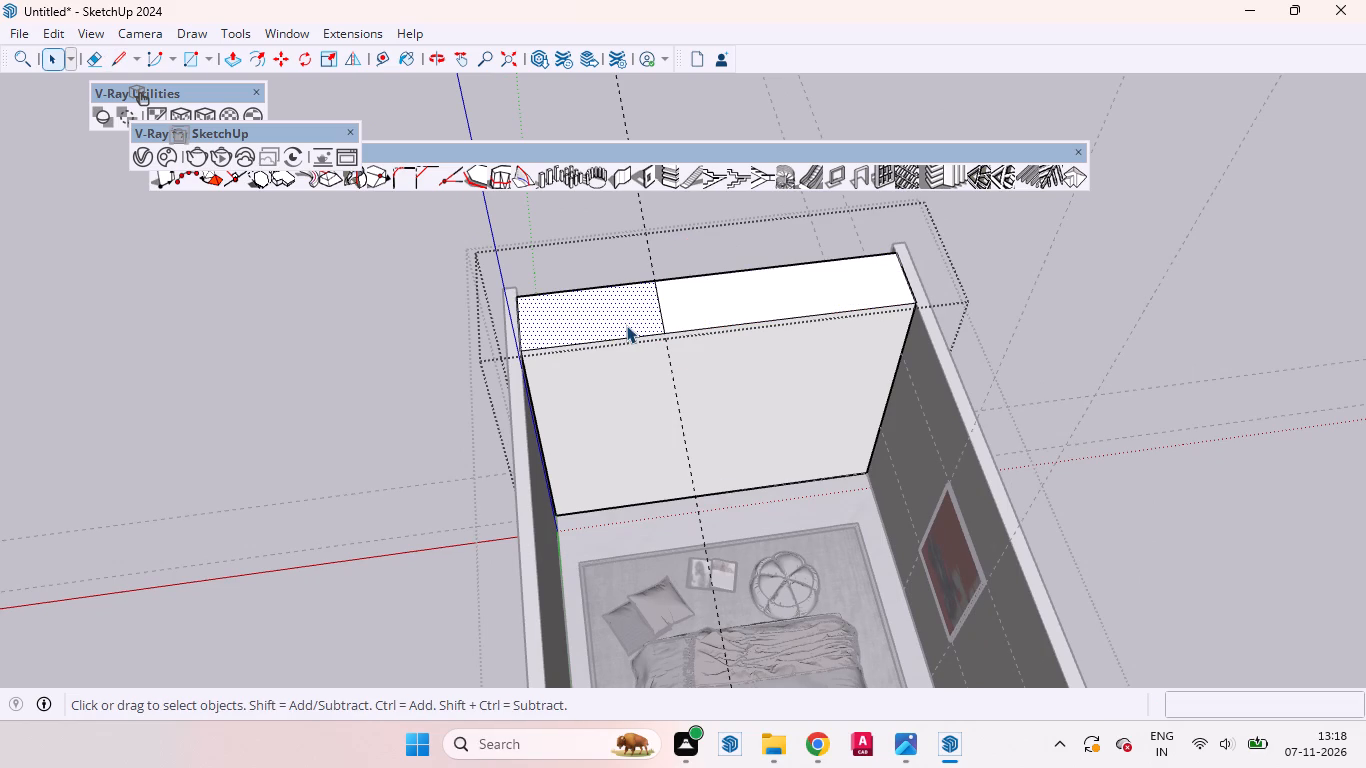
key("p")
left_click(626, 325)
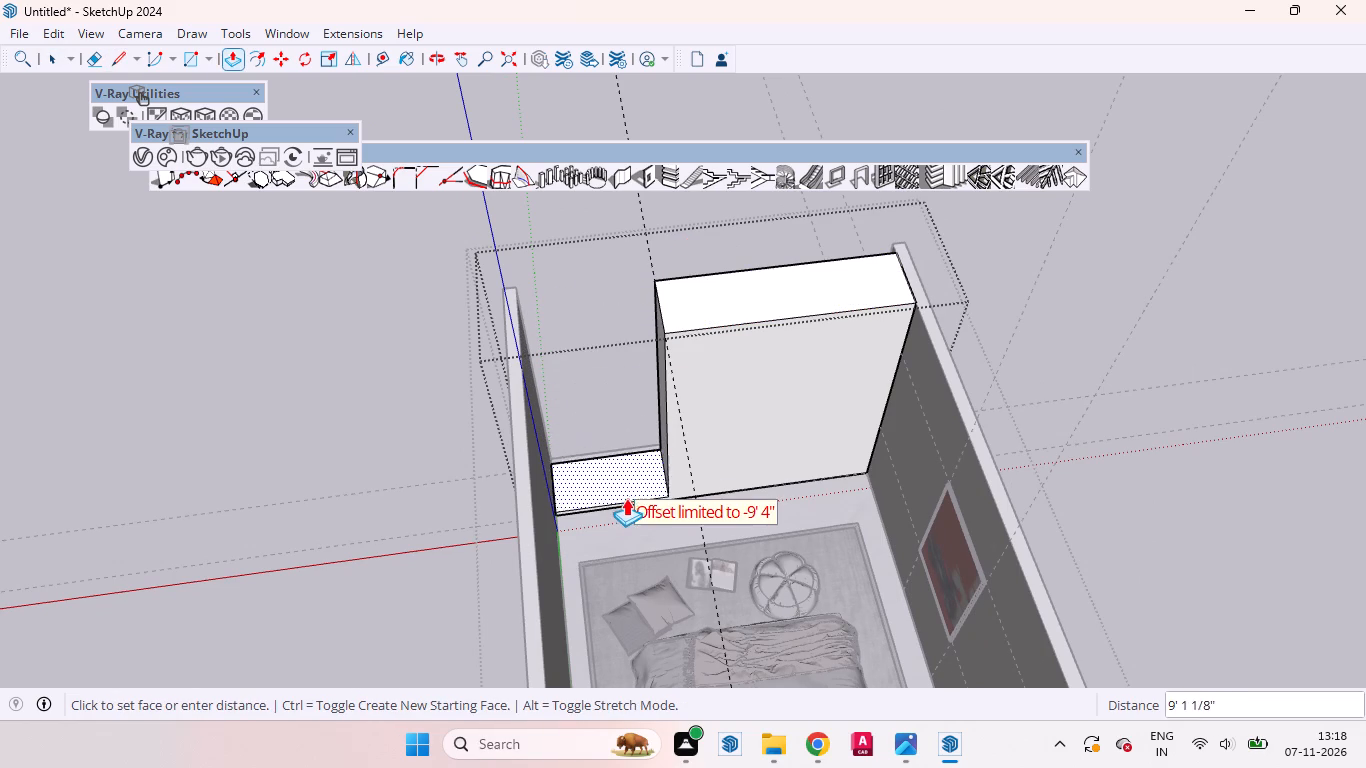
left_click(612, 512)
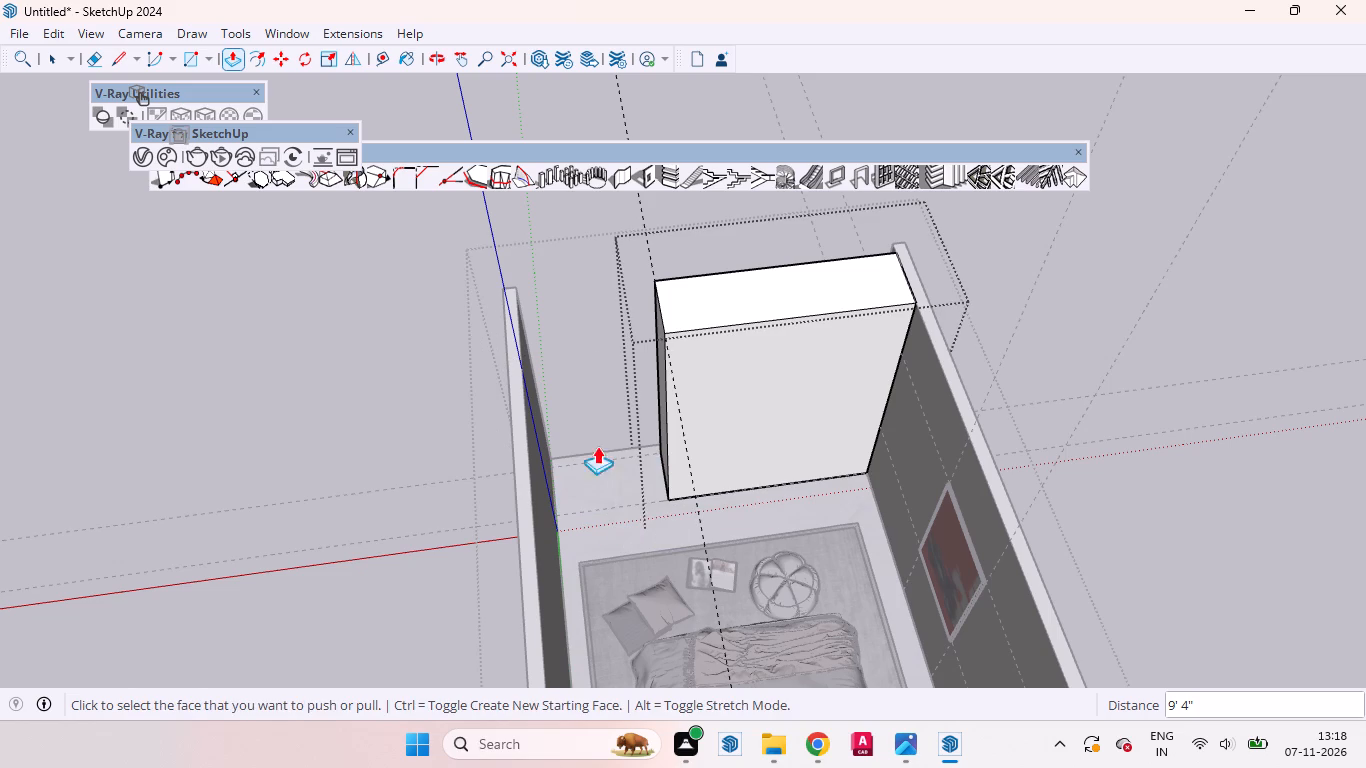
key("space")
Close the block group and the surrounding wall group while examining the shortened block and the opening beside it.
left_click(599, 364)
middle_click_drag(603, 383, 385, 231)
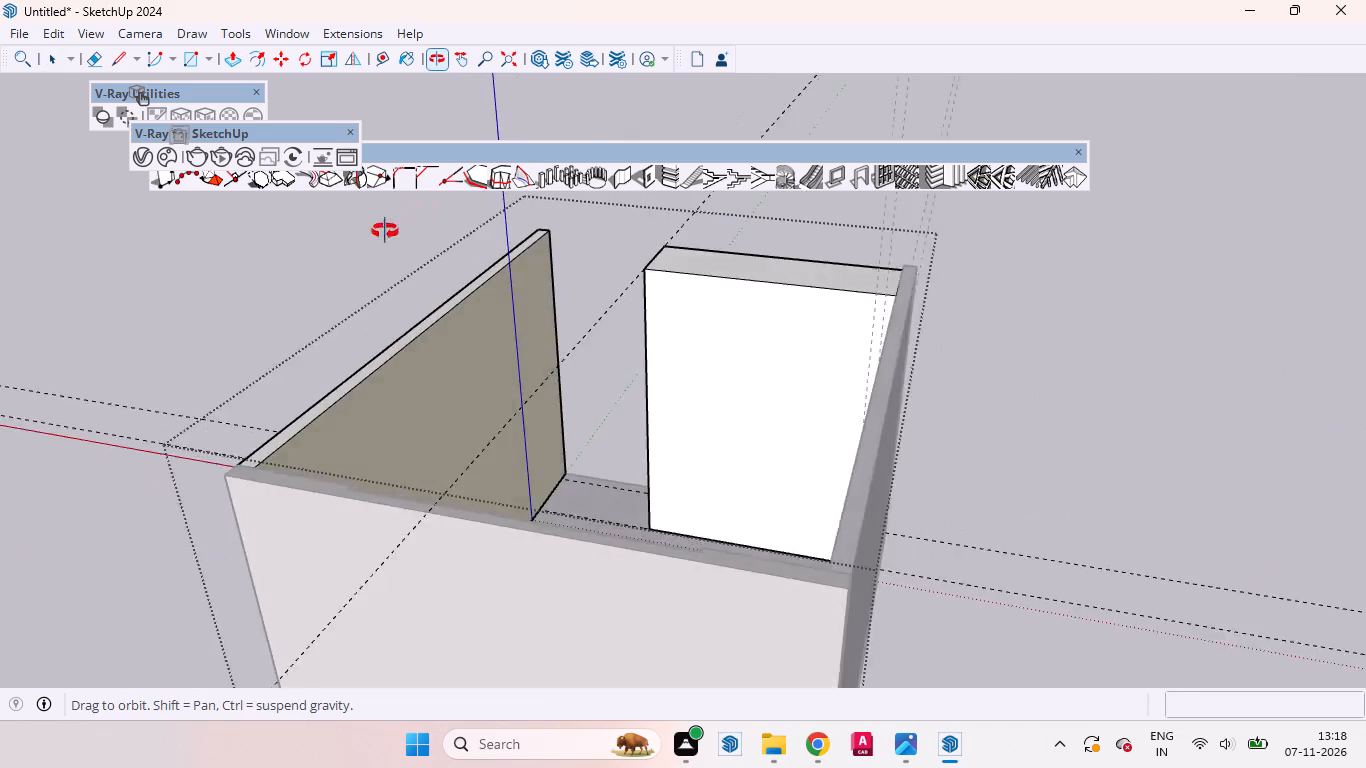
middle_click_drag(385, 231, 552, 432)
scroll(563, 354, "down", 2)
scroll(566, 339, "up", 2)
scroll(567, 335, "down", 2)
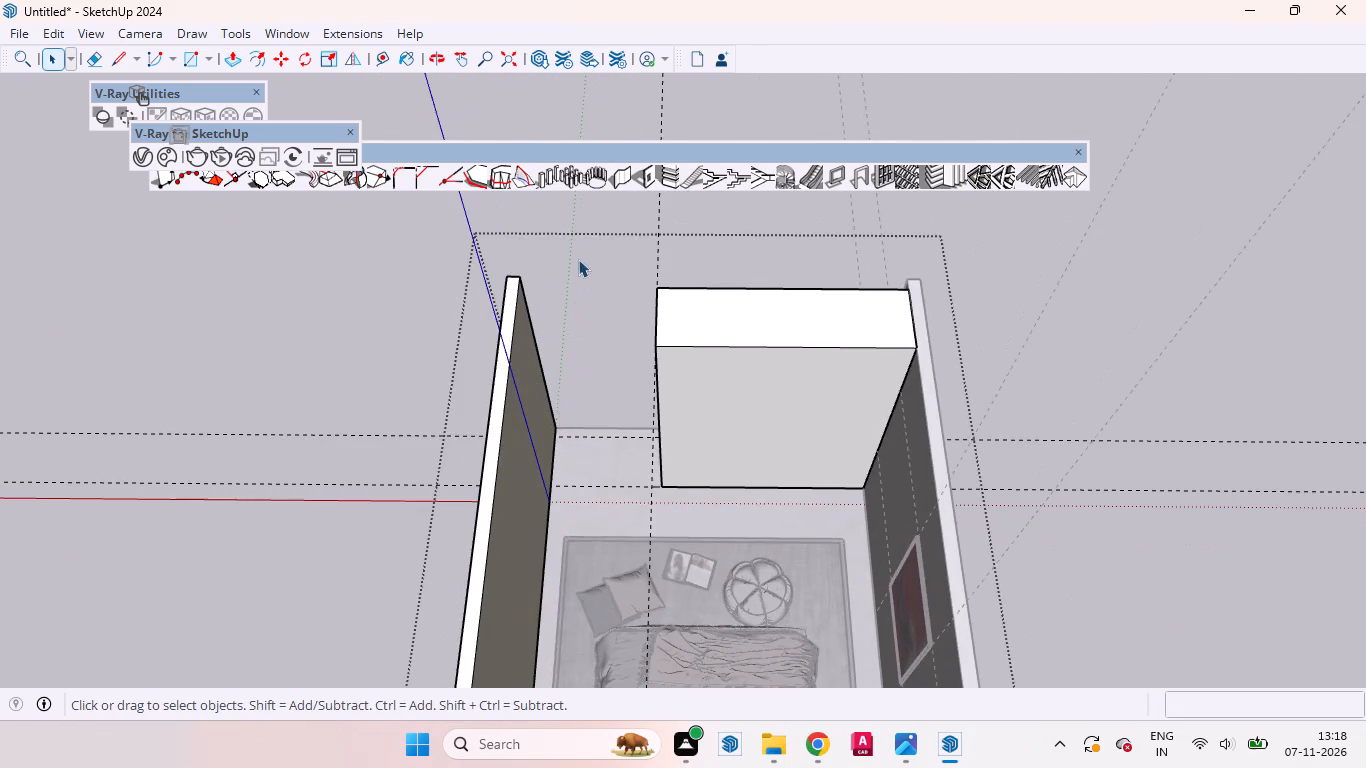
scroll(579, 256, "down", 4)
middle_click_drag(677, 391, 633, 340)
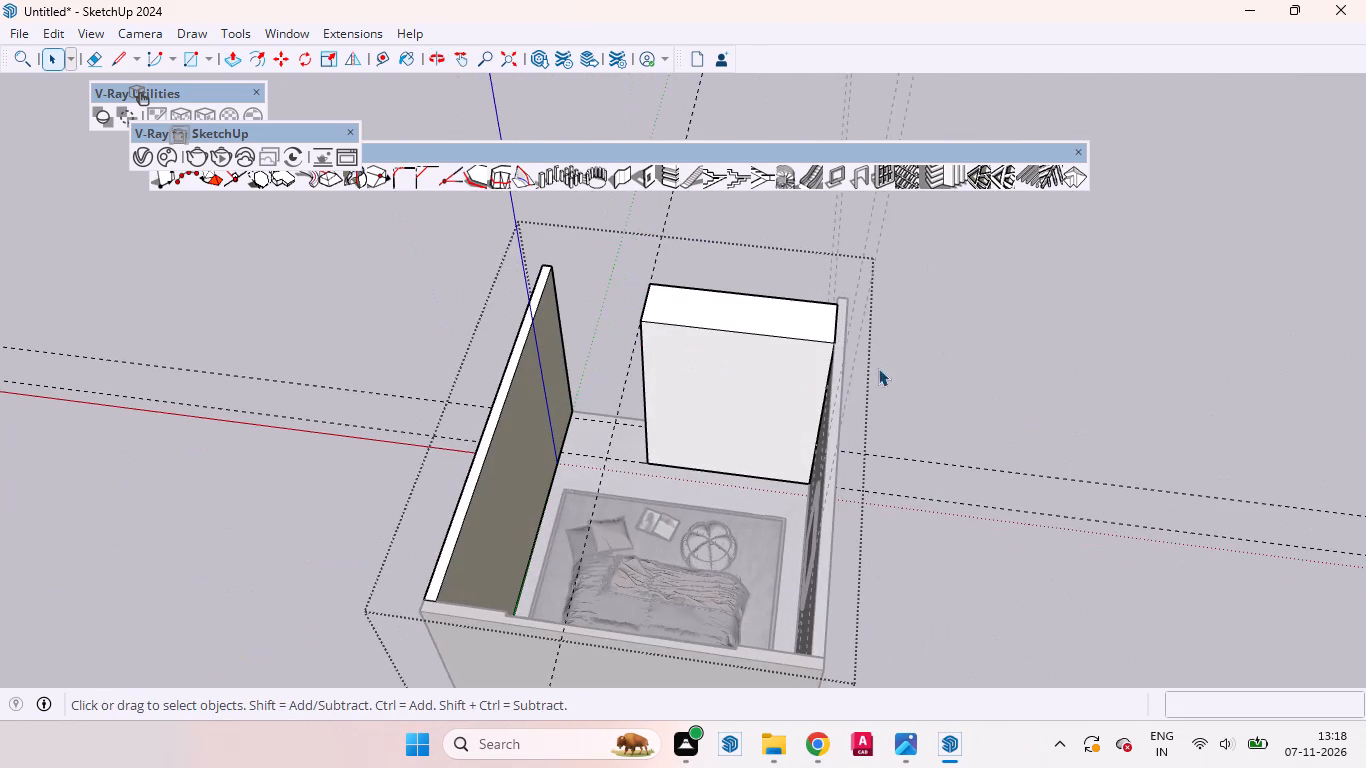
left_click(911, 334)
Open the wall group and the shortened block's group nested inside it for editing.
scroll(787, 361, "up", 5)
middle_click_drag(678, 427, 702, 335)
scroll(703, 335, "up", 1)
left_click(683, 374)
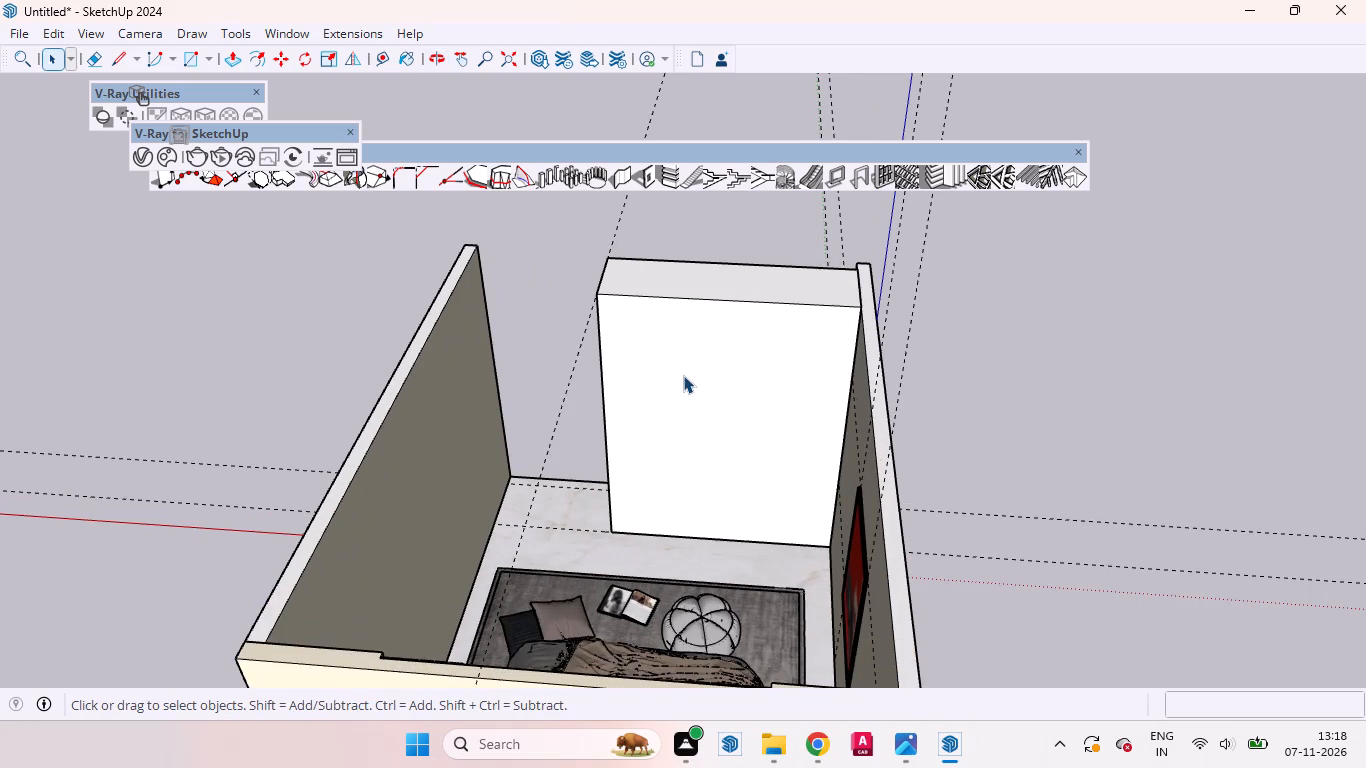
double_click(675, 375)
left_click(680, 407)
scroll(682, 468, "up", 11)
middle_click_drag(694, 531, 735, 534)
scroll(714, 504, "down", 6)
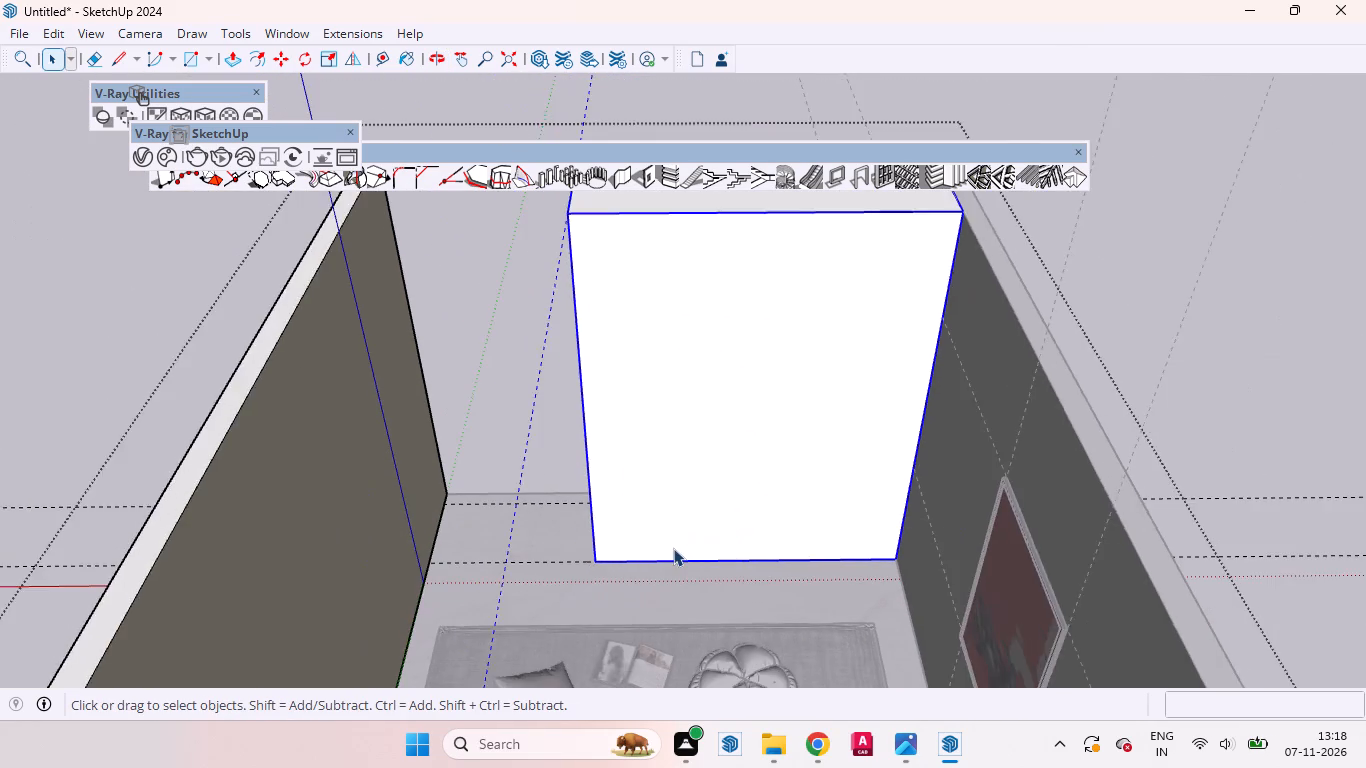
scroll(673, 548, "down", 2)
middle_click_drag(693, 495, 730, 417)
scroll(699, 549, "up", 8)
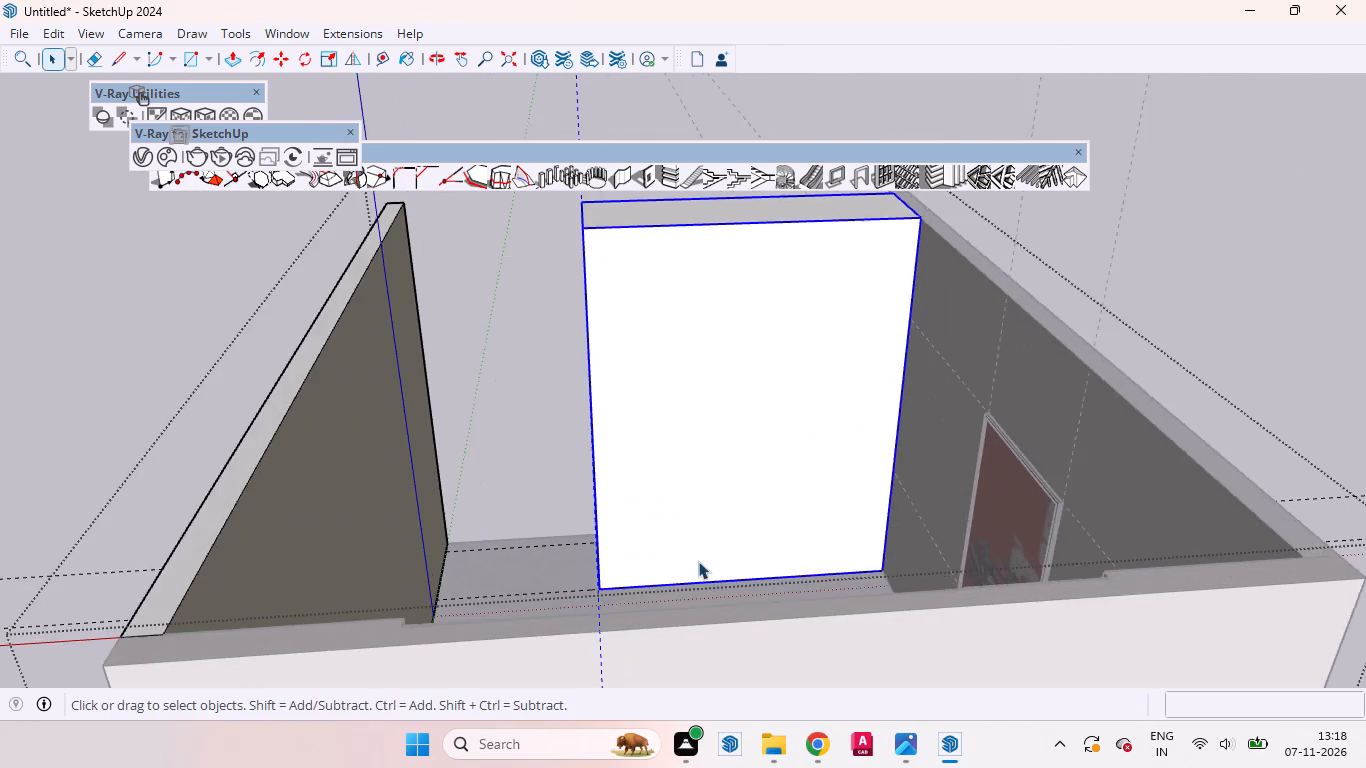
scroll(698, 561, "up", 1)
left_click(700, 520)
scroll(698, 525, "up", 7)
triple_click(685, 483)
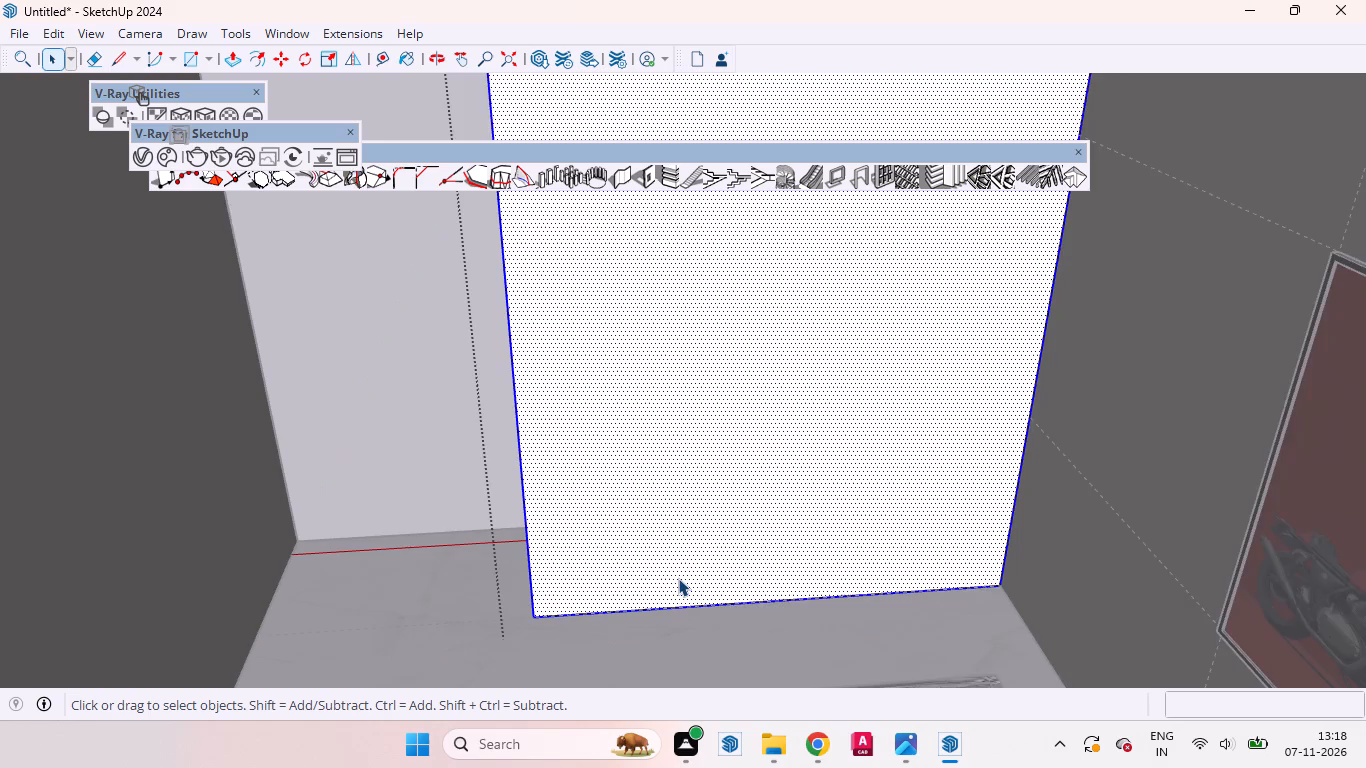
Copy the bottom edge of the block's room-side face 4" straight up the face.
scroll(678, 578, "up", 5)
left_click(686, 617)
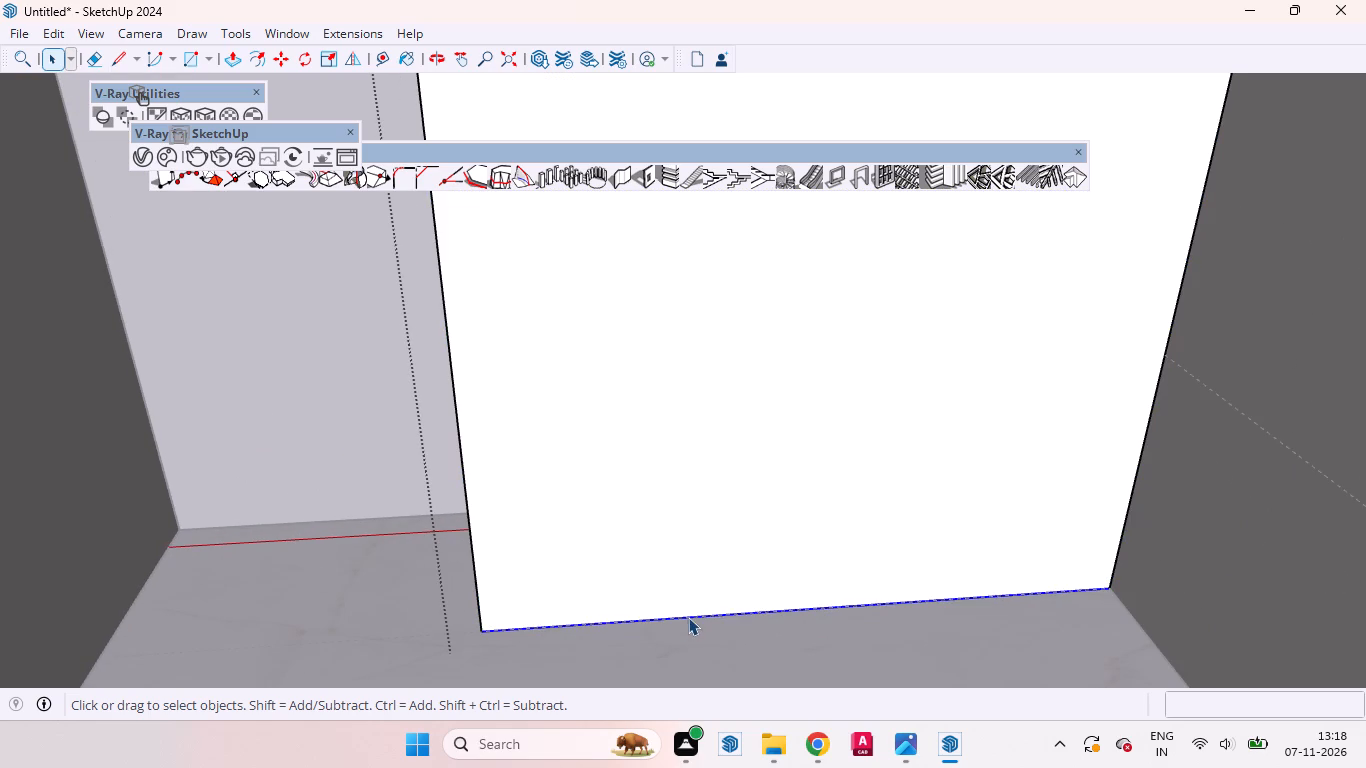
key("m")
left_click(688, 617)
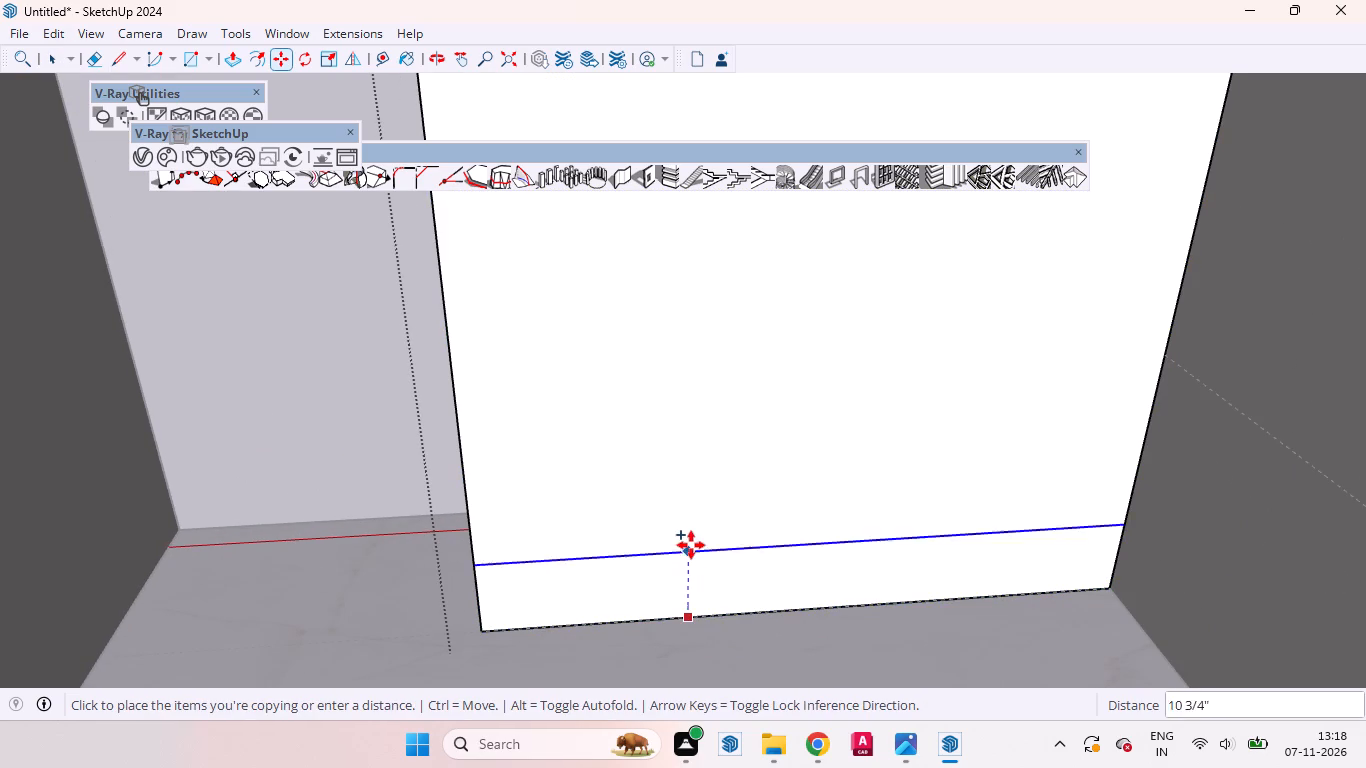
key("4")
key("Return")
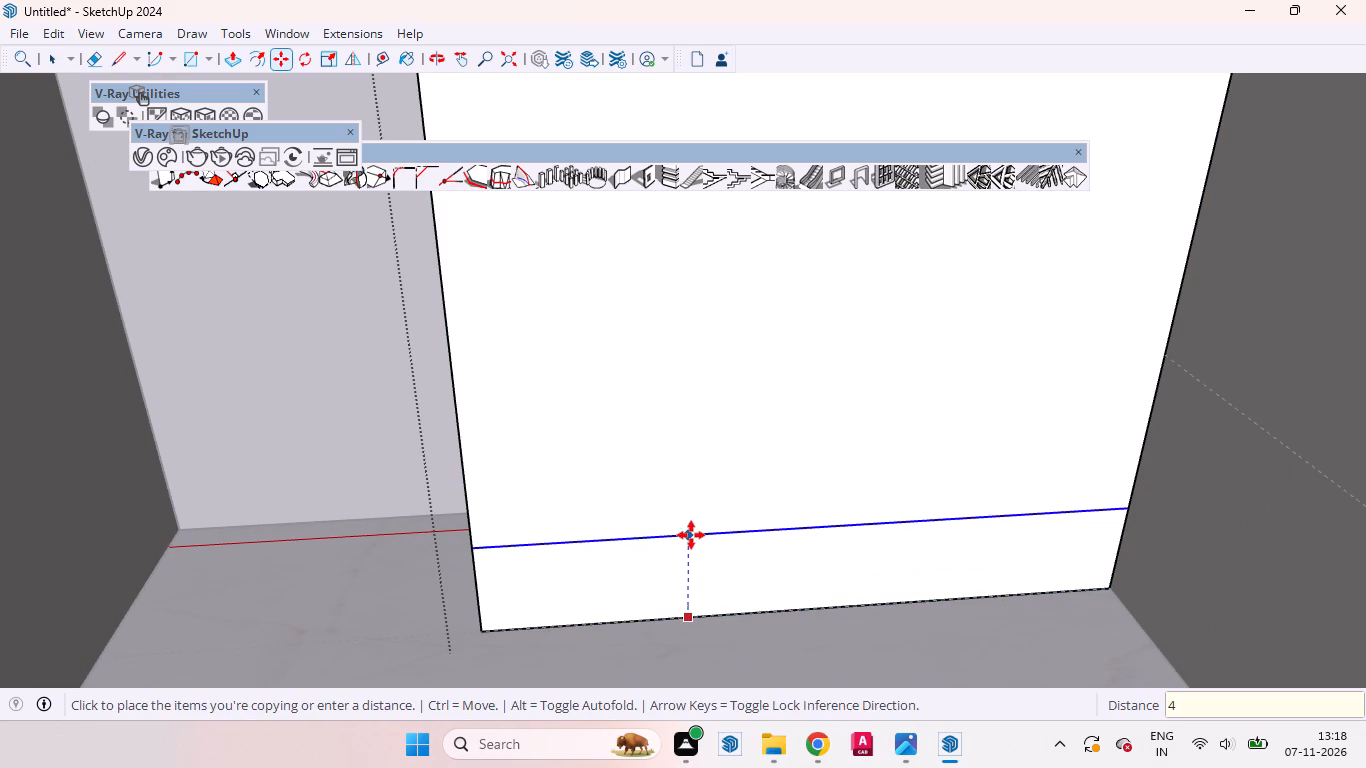
key("space")
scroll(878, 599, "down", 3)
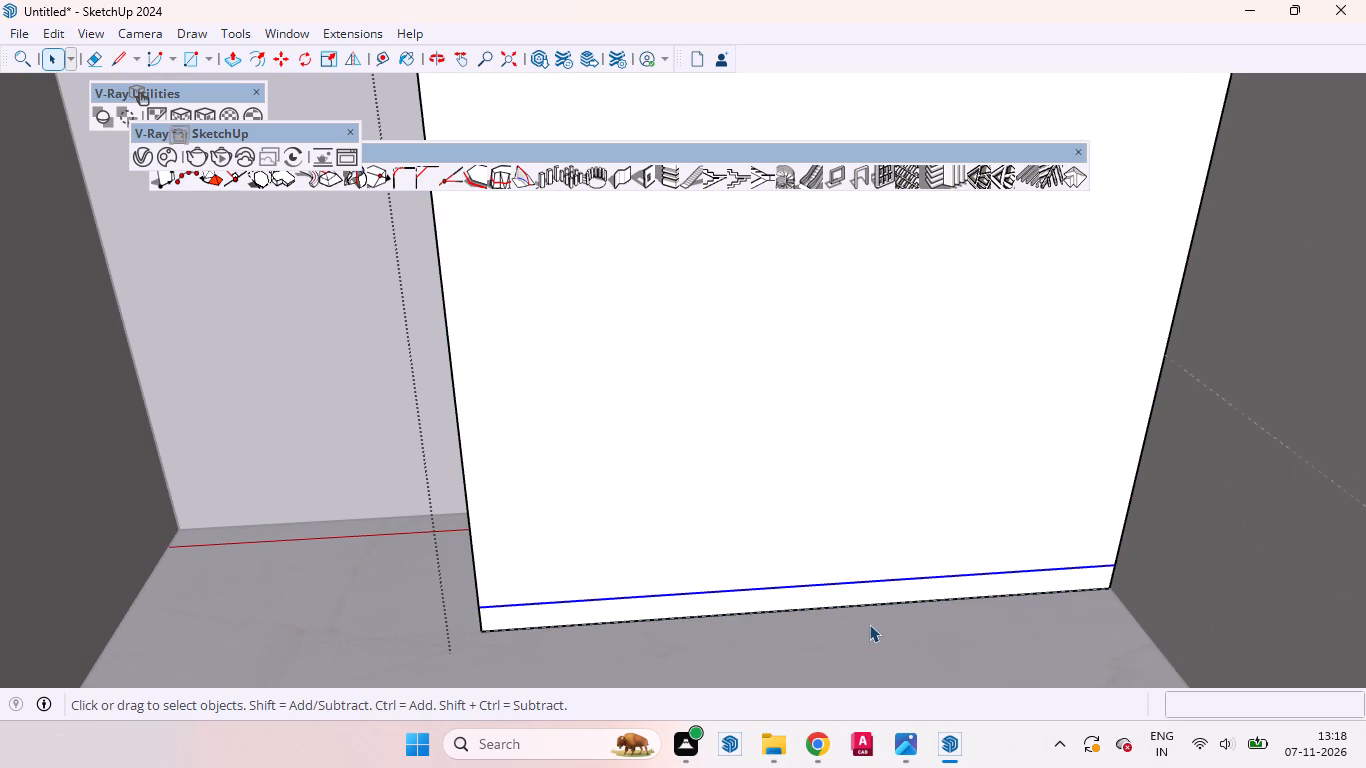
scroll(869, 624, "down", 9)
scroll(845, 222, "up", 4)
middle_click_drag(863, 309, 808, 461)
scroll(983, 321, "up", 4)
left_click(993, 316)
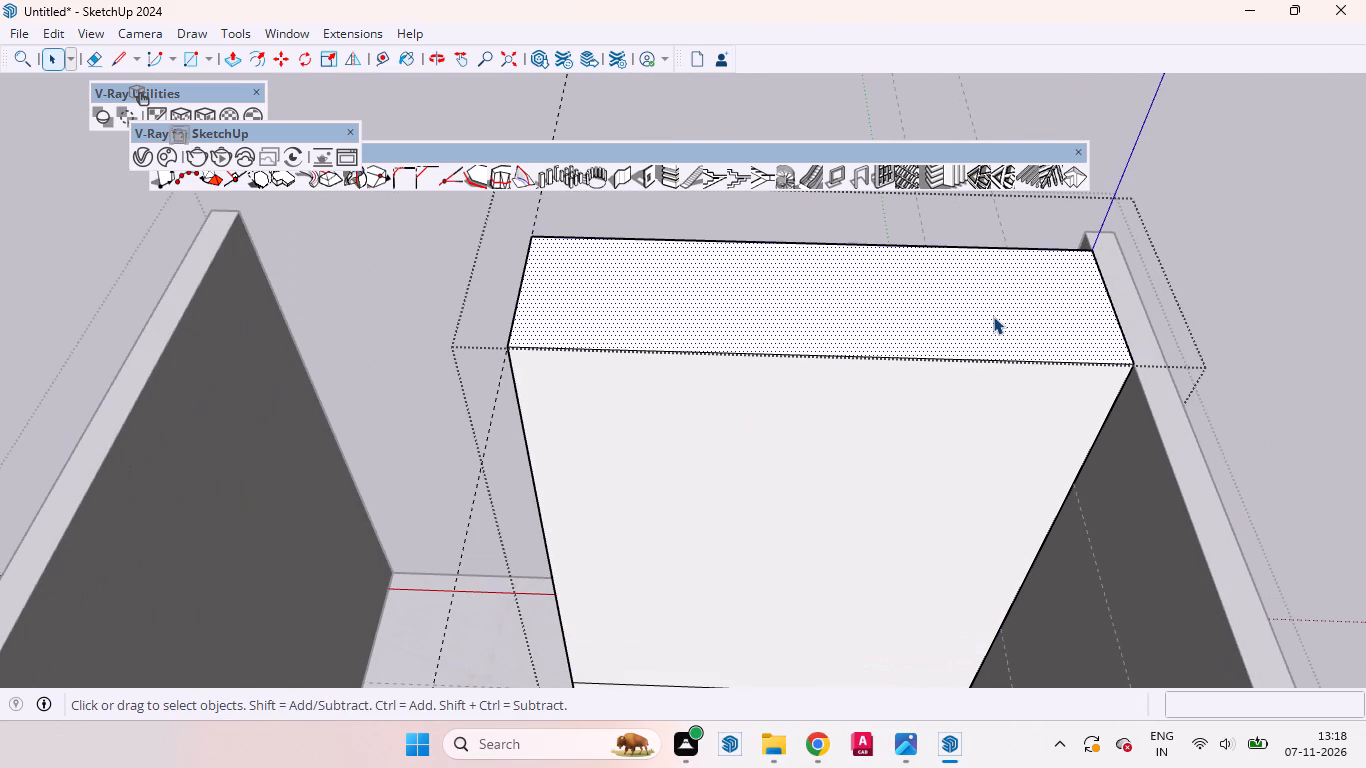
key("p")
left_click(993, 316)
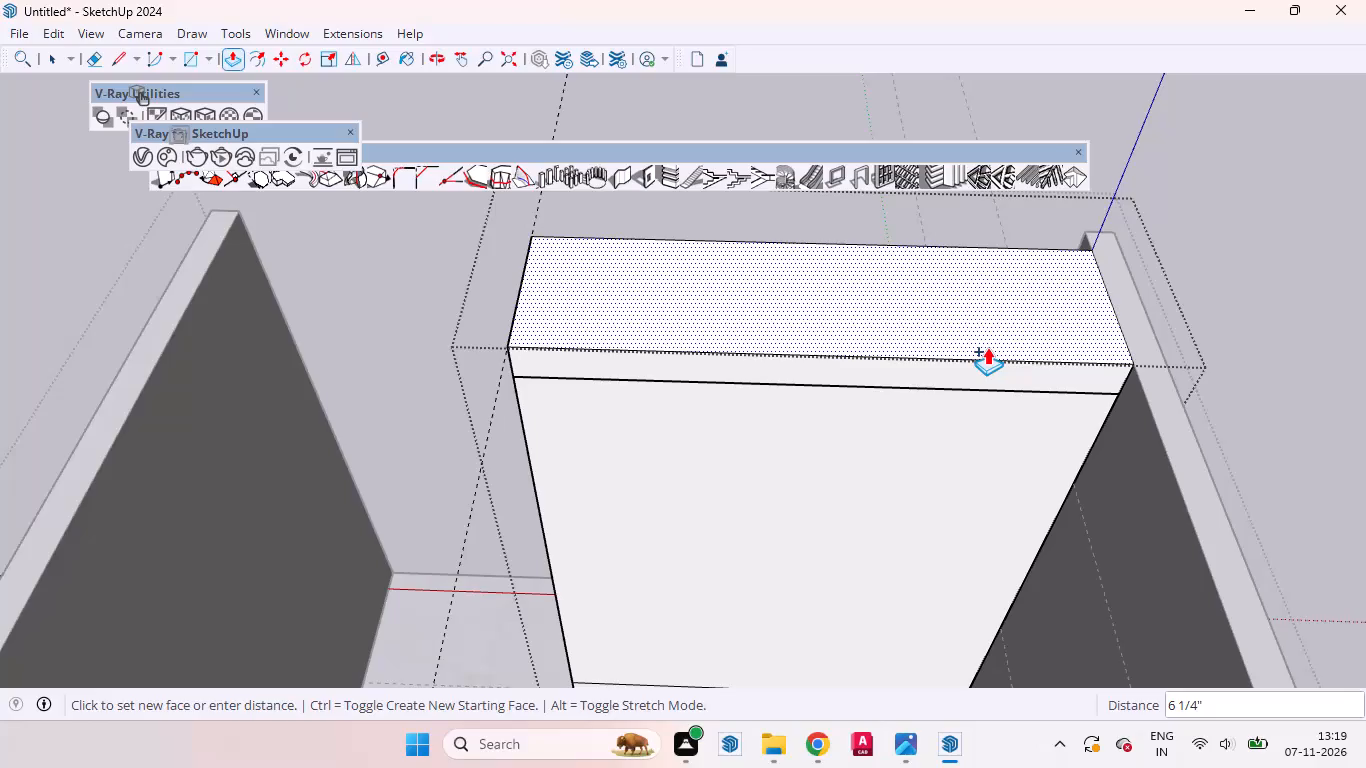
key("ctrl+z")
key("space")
Copy the top edge of the block's room-side face 40 mm straight down the face.
left_click(953, 360)
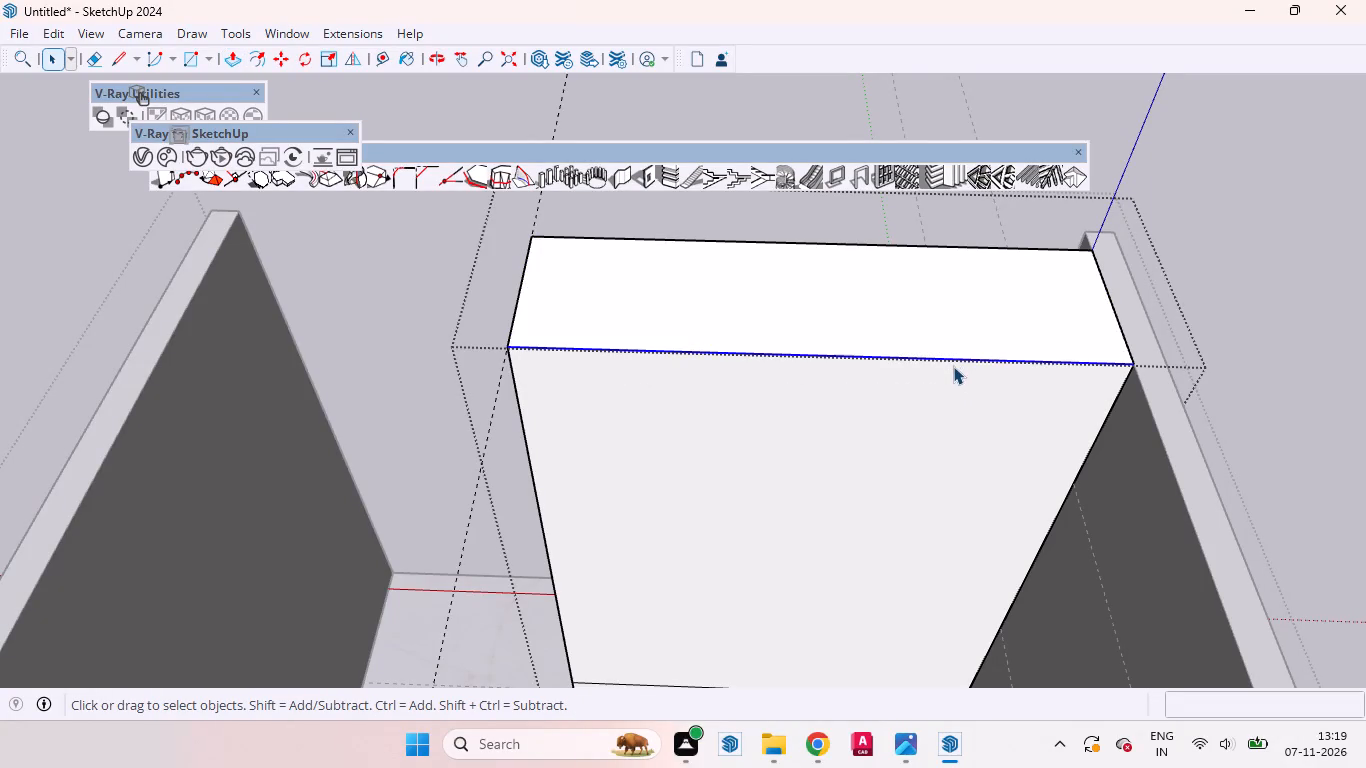
key("m")
left_click(953, 366)
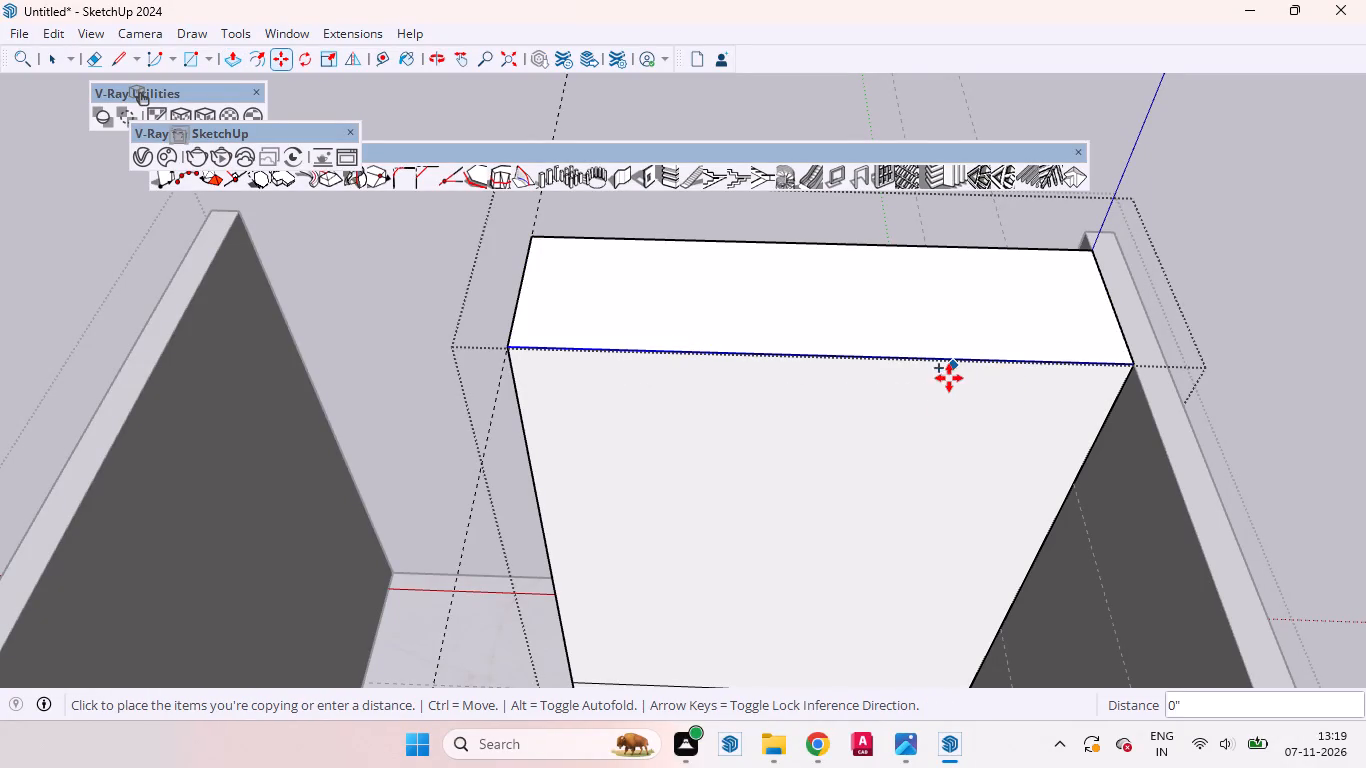
key("4")
type("0mm")
key("Return")
key("space")
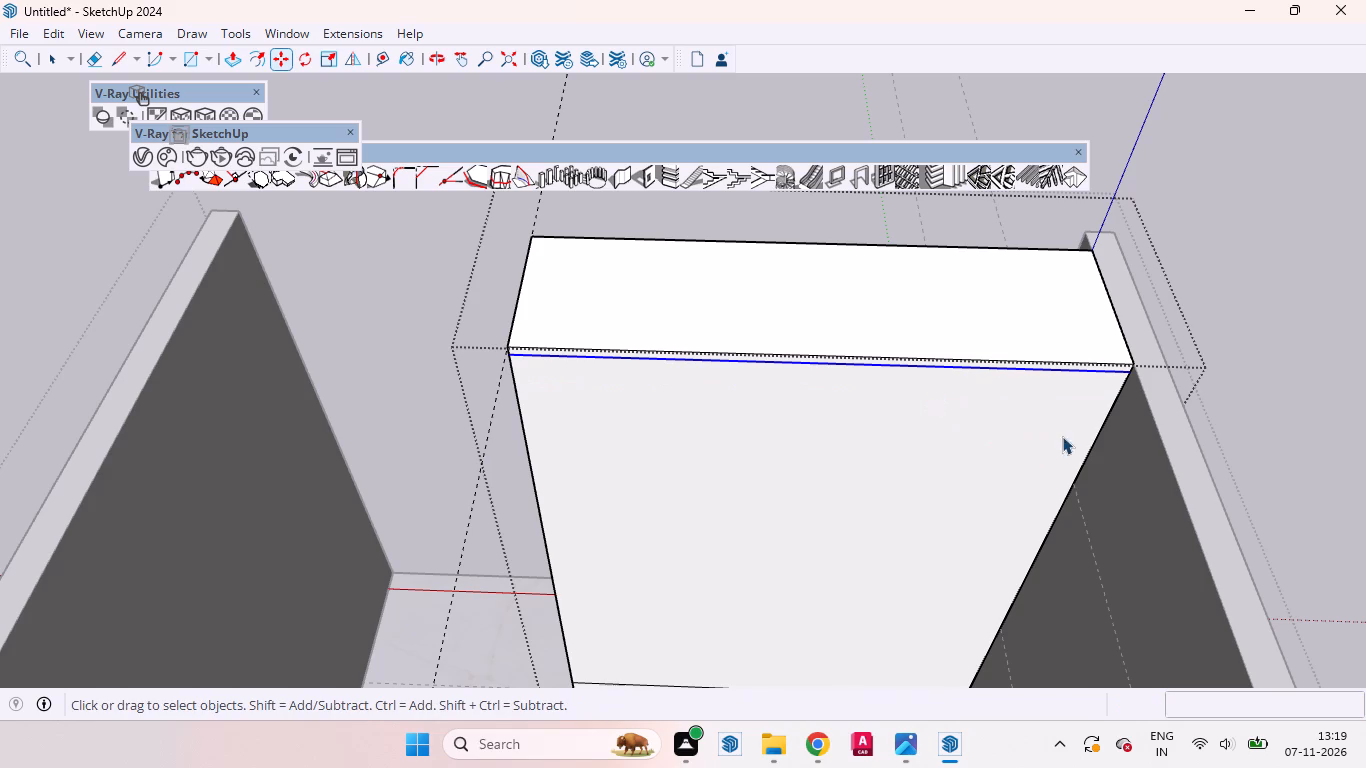
Copy the room-side face's vertical edge next to the side wall 2" inward across the face.
left_click(1098, 429)
key("m")
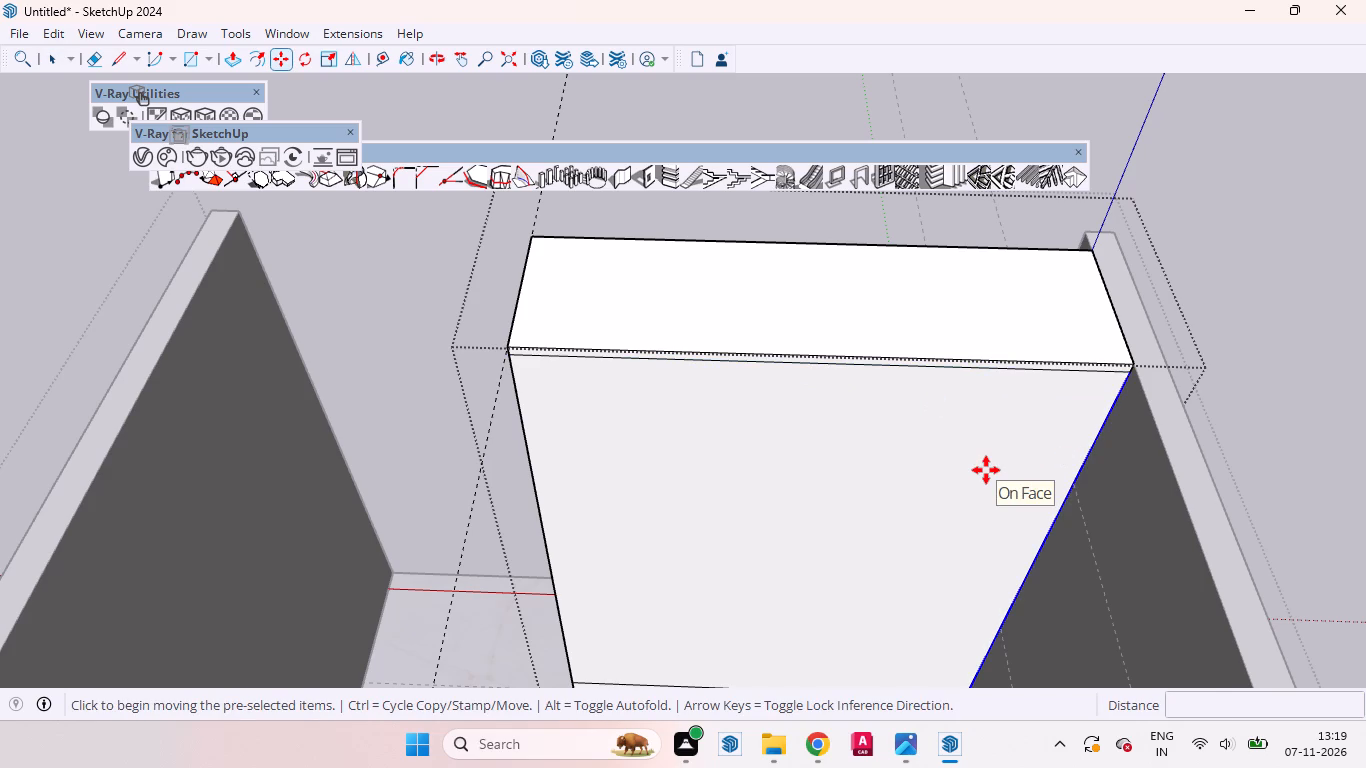
left_click(986, 470)
key("2")
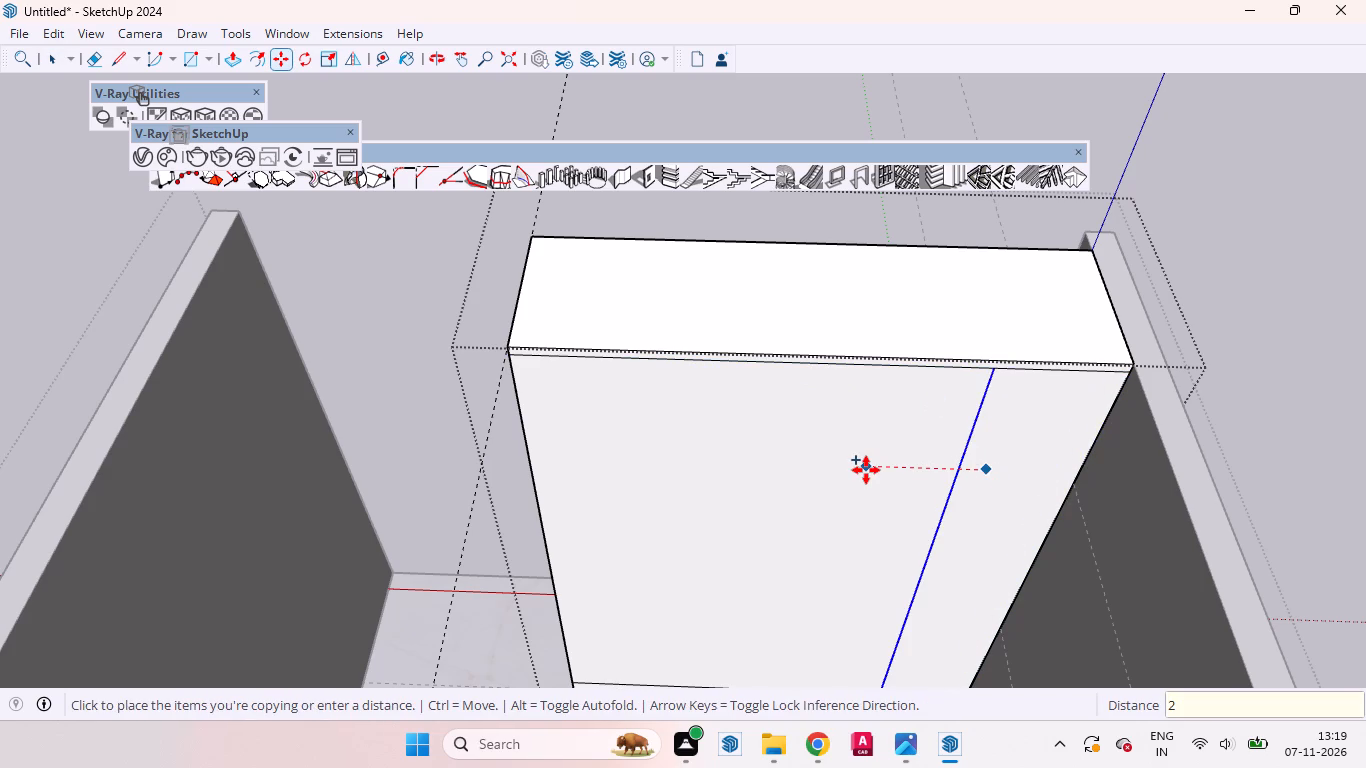
key("Return")
key("space")
Push/pull the 4" strip along the bottom of the block's room-side face 2" inward to form a recessed plinth.
left_click(929, 486)
middle_click_drag(827, 490, 915, 287)
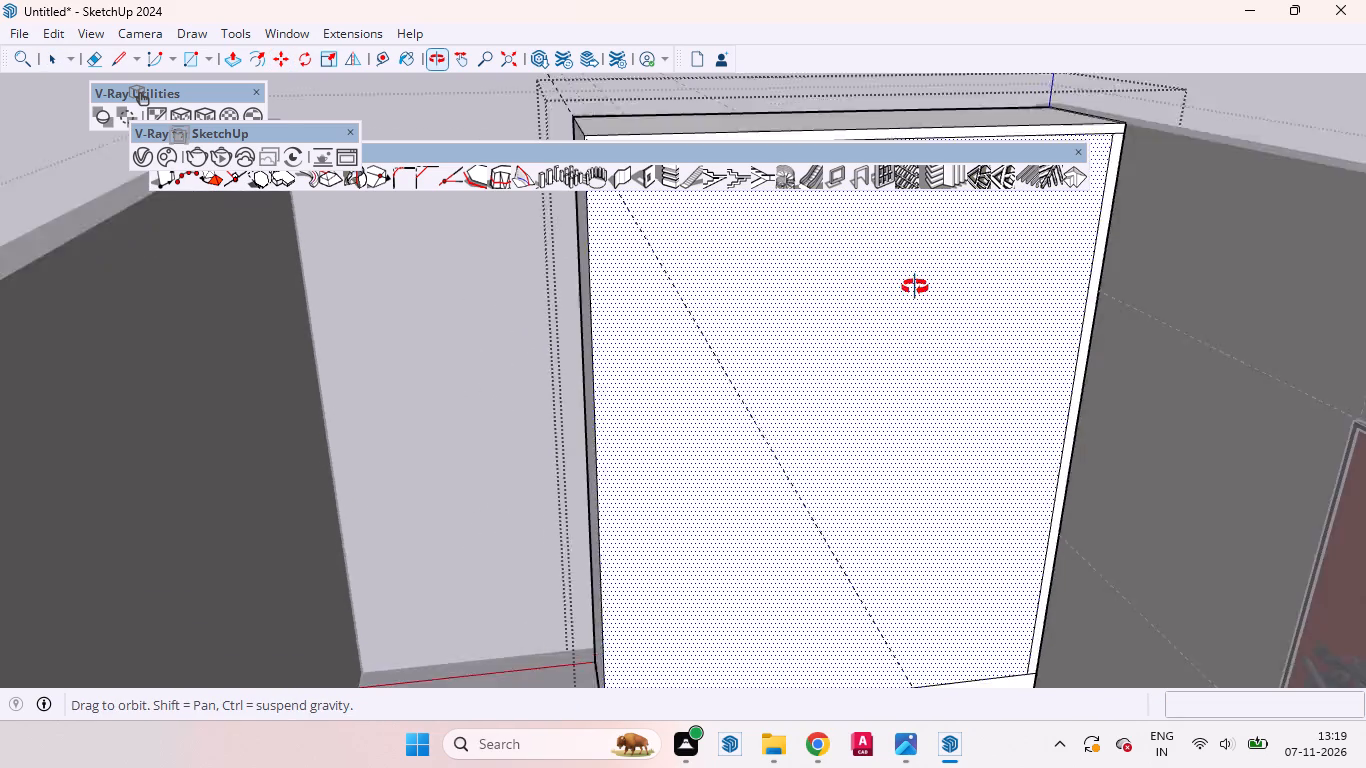
middle_click_drag(915, 287, 819, 382)
scroll(820, 390, "down", 8)
scroll(787, 625, "up", 5)
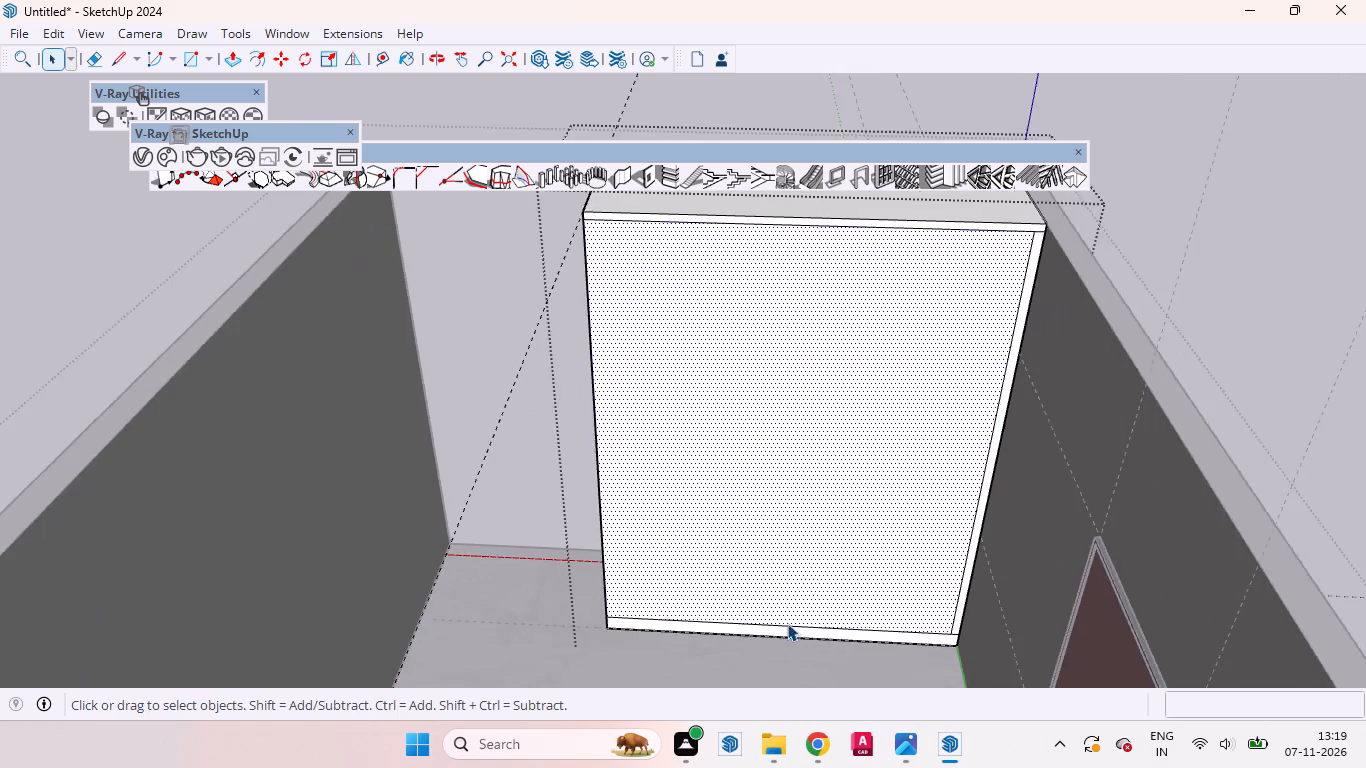
scroll(954, 654, "down", 1)
scroll(954, 654, "up", 4)
middle_click_drag(934, 659, 1035, 580)
scroll(996, 599, "up", 4)
scroll(988, 599, "down", 1)
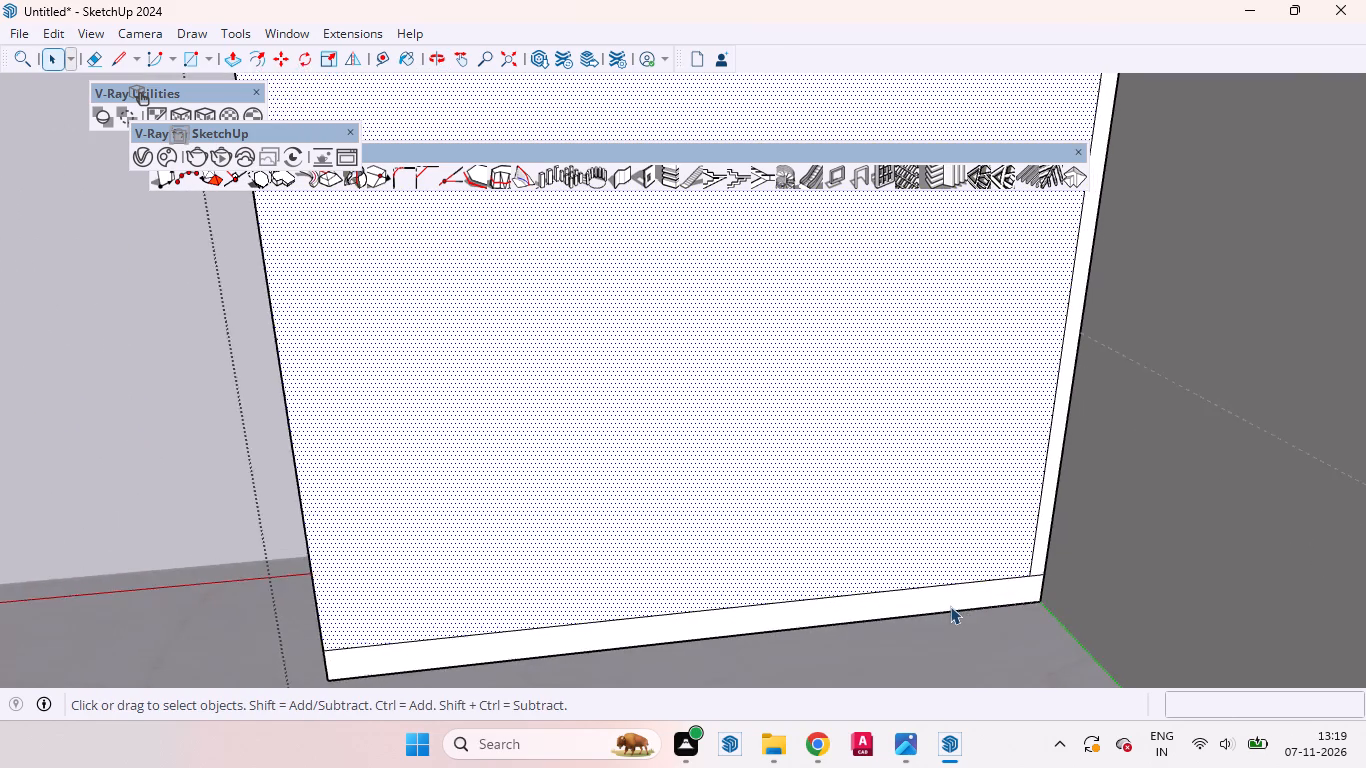
left_click(950, 606)
key("p")
left_click(947, 603)
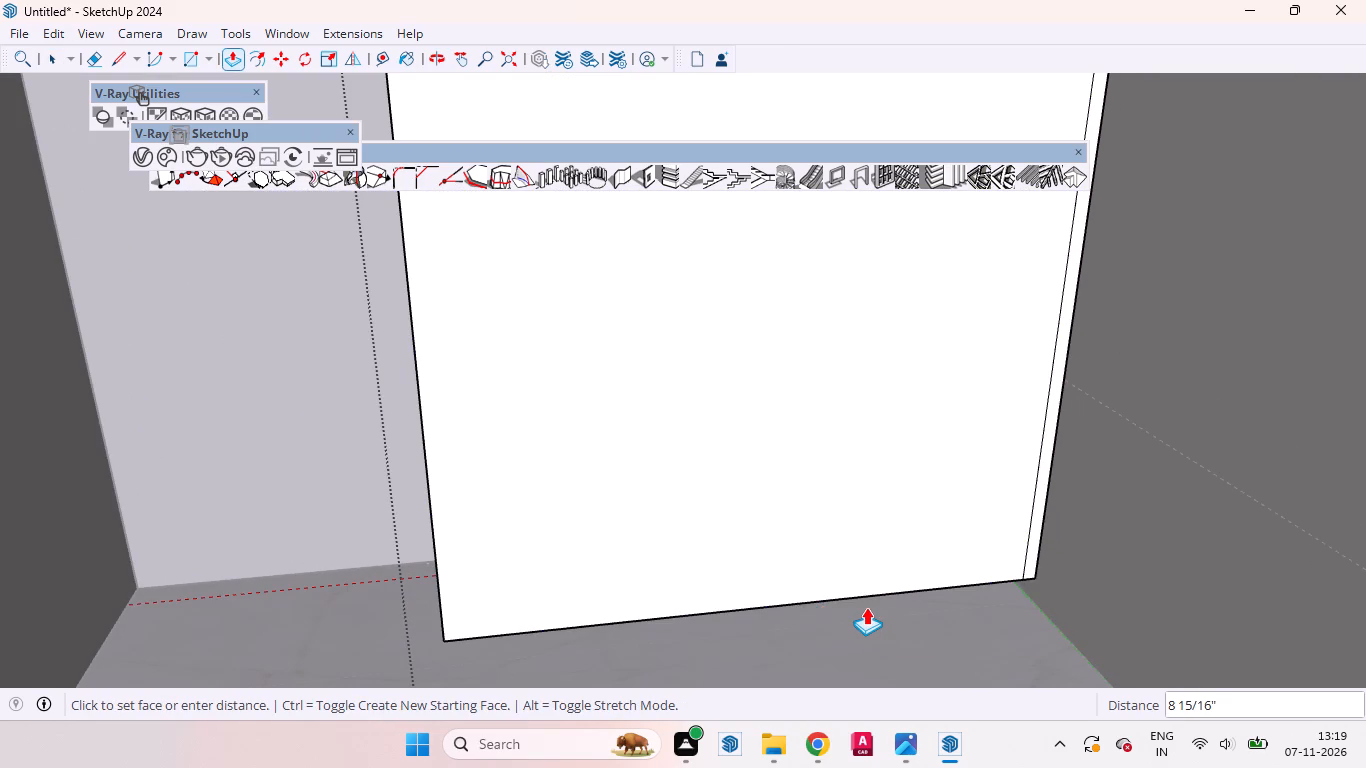
key("2")
key("Return")
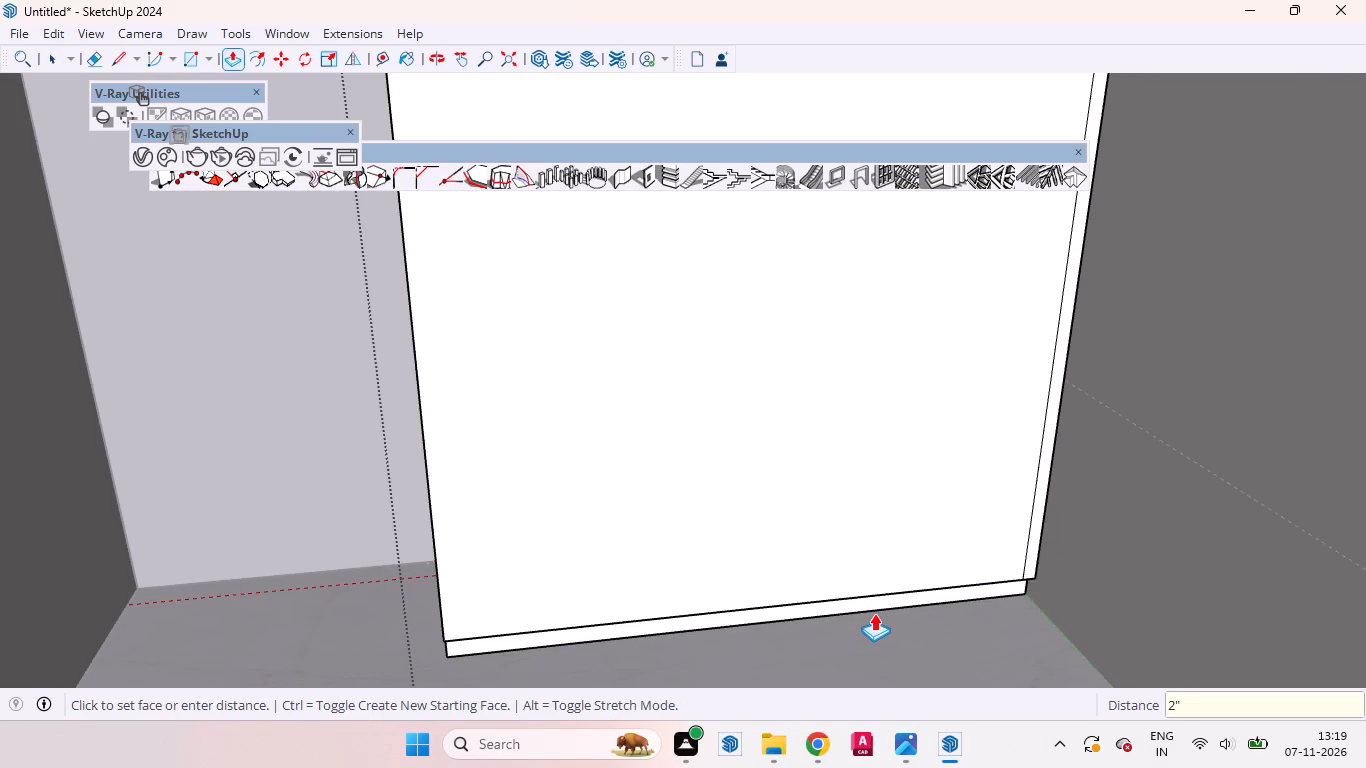
key("space")
scroll(946, 652, "up", 1)
scroll(946, 653, "down", 5)
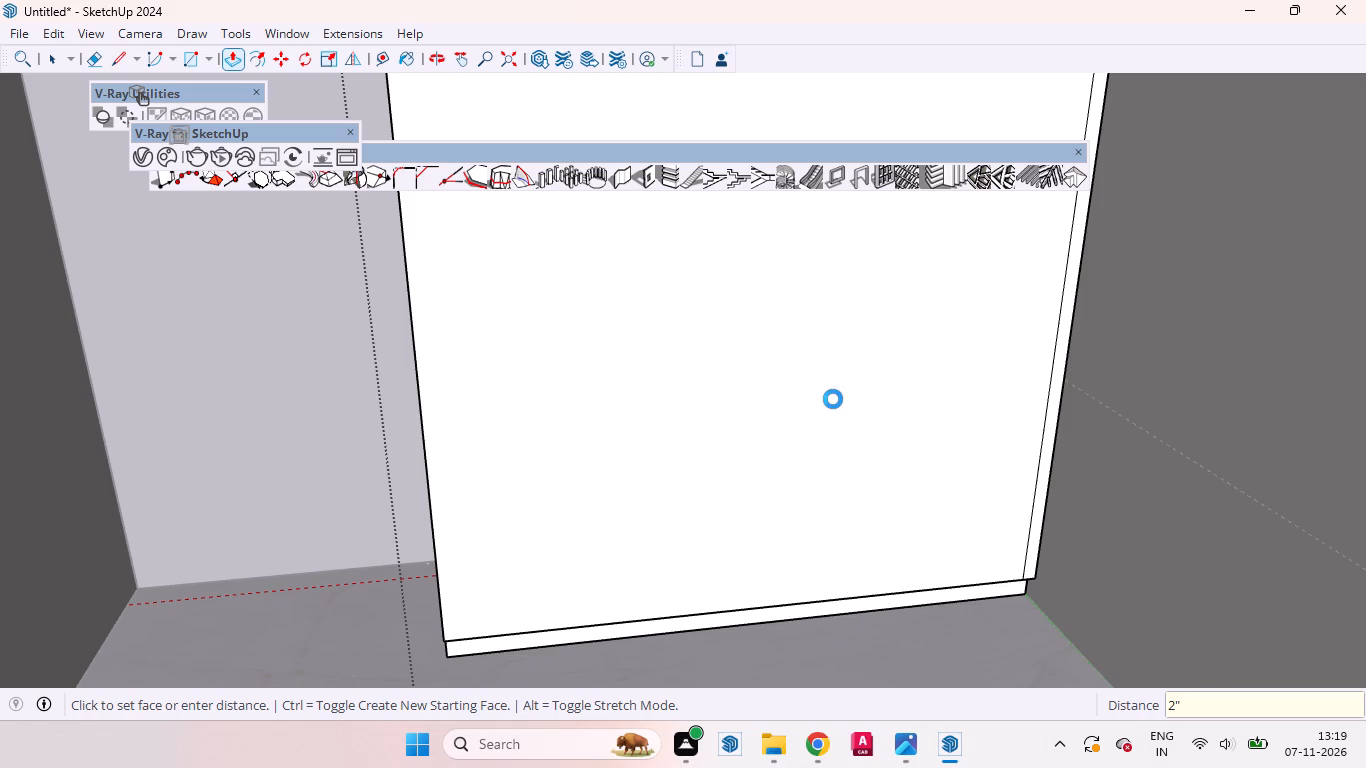
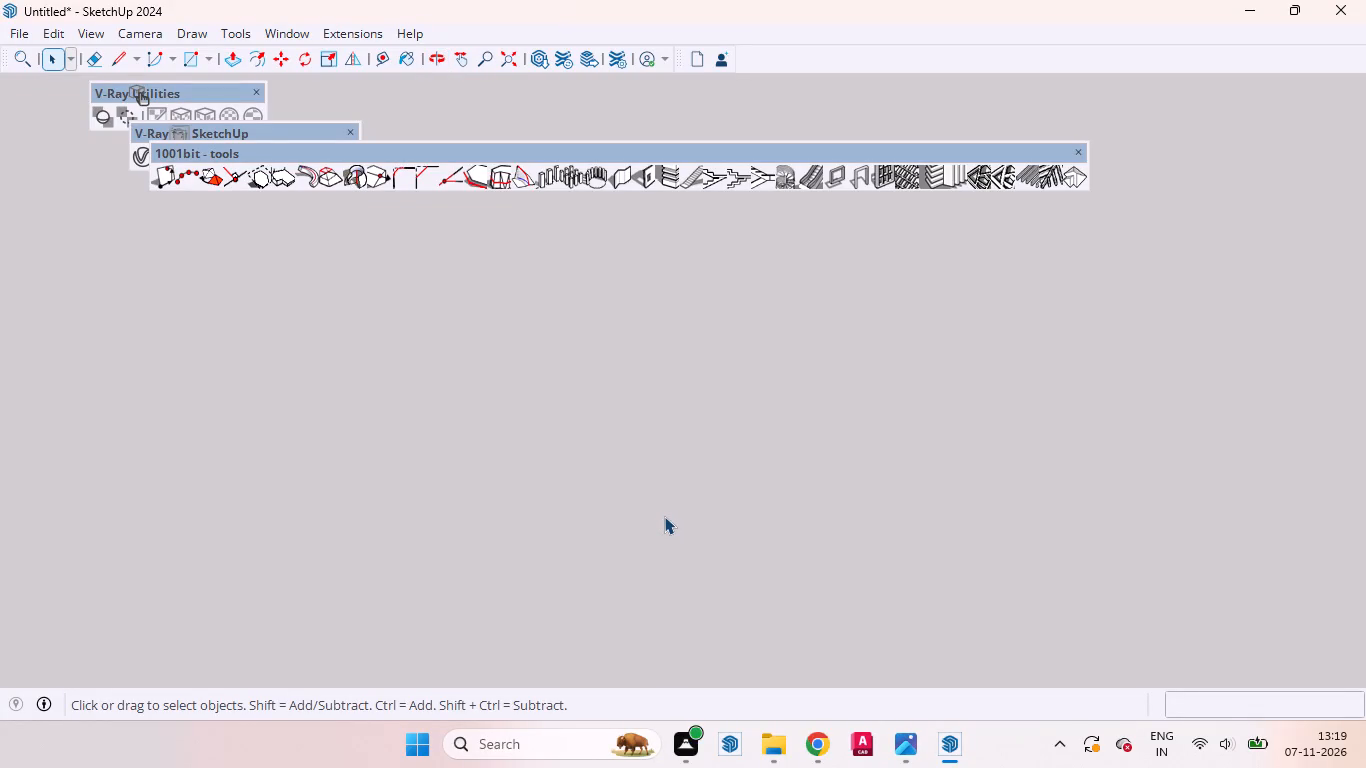
Show the Large Tool Set in the workspace.
middle_click_drag(901, 458, 846, 638)
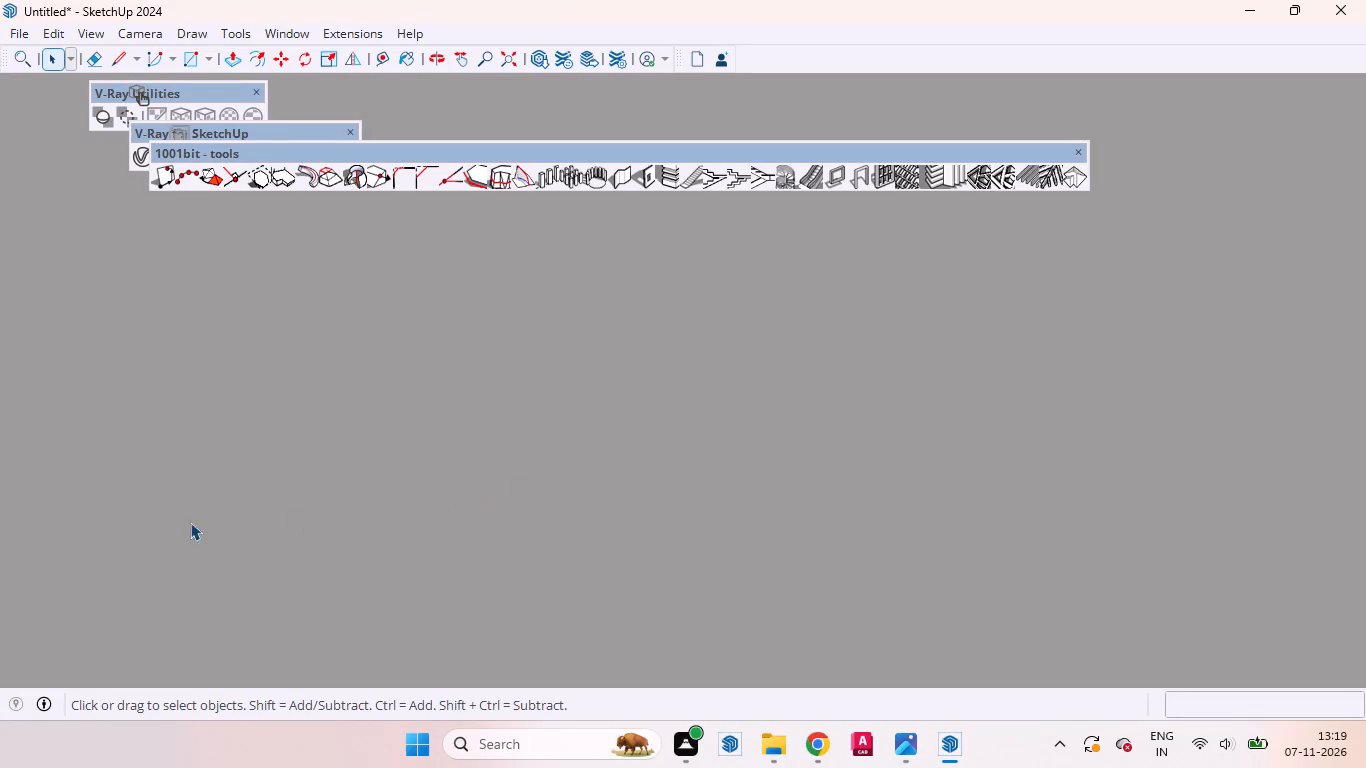
right_click(539, 26)
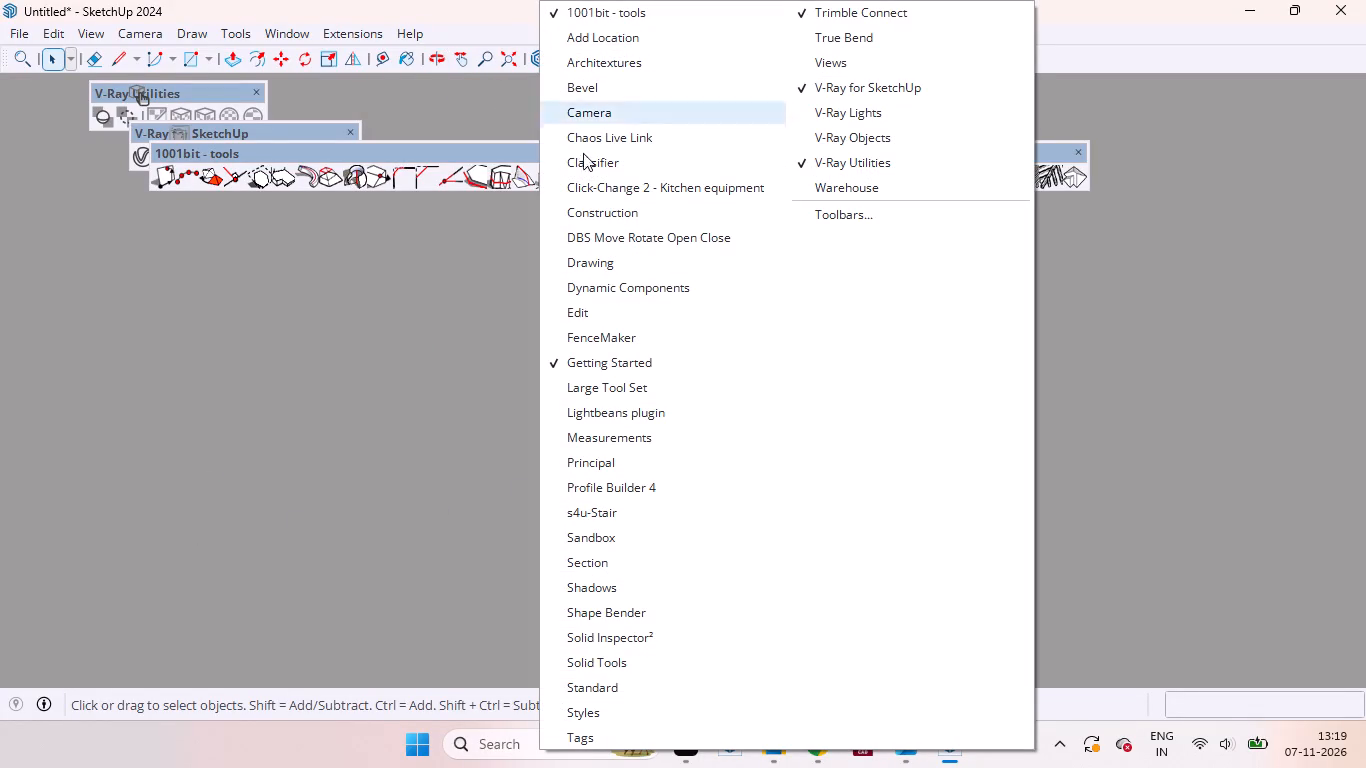
left_click(604, 396)
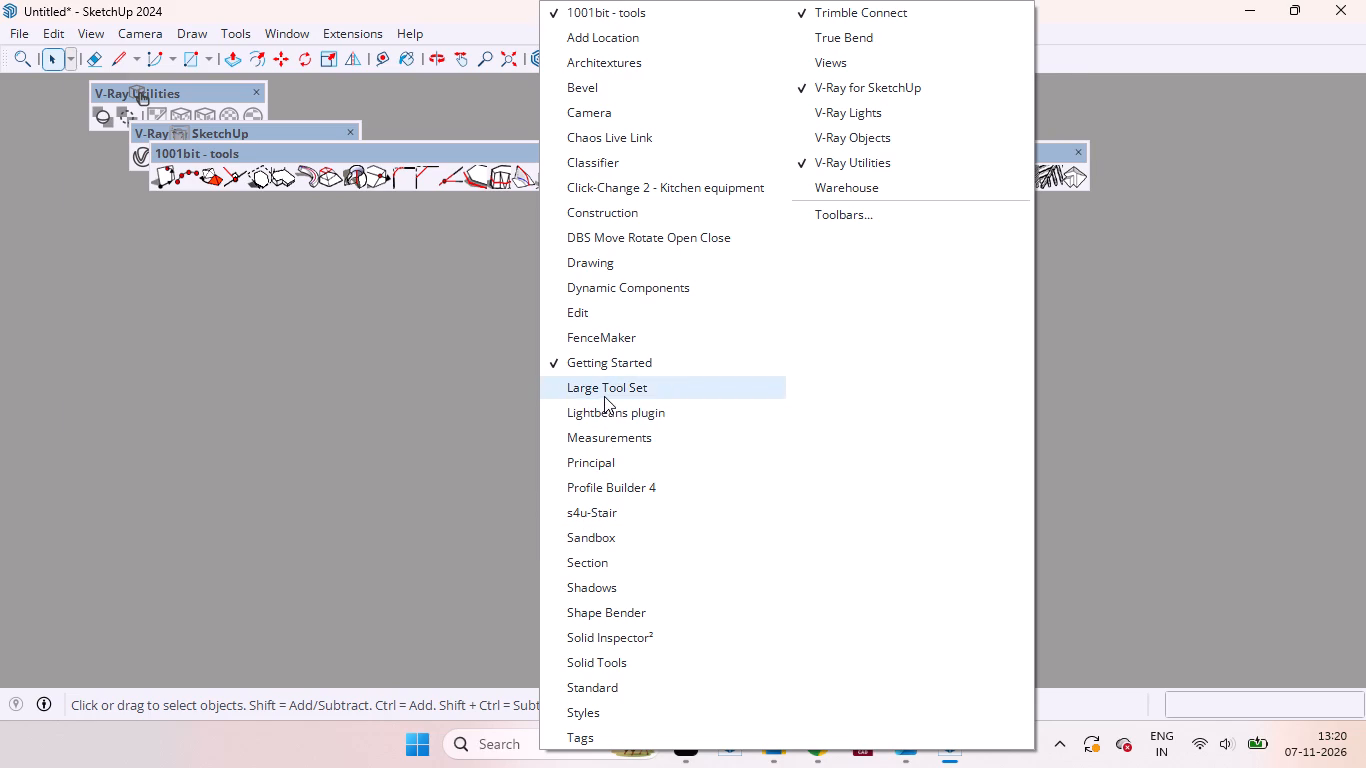
left_click(35, 525)
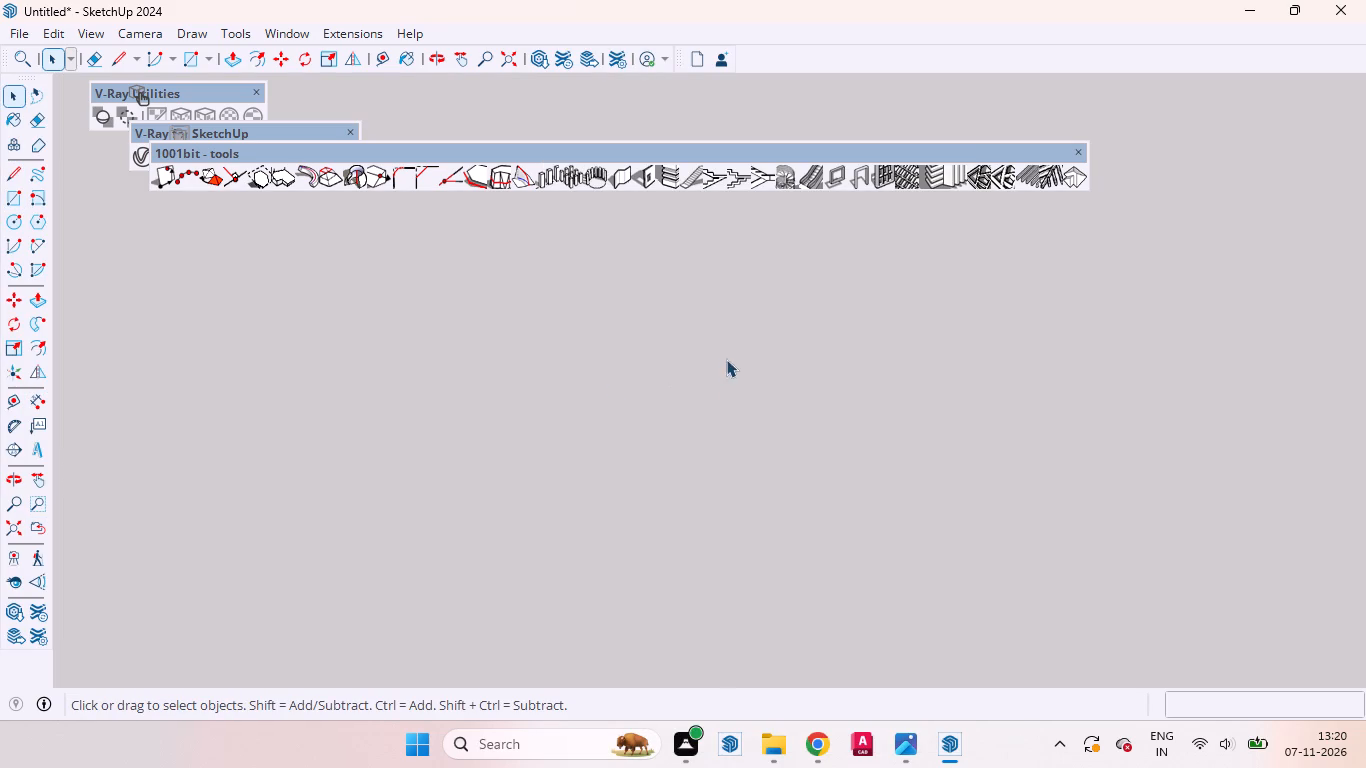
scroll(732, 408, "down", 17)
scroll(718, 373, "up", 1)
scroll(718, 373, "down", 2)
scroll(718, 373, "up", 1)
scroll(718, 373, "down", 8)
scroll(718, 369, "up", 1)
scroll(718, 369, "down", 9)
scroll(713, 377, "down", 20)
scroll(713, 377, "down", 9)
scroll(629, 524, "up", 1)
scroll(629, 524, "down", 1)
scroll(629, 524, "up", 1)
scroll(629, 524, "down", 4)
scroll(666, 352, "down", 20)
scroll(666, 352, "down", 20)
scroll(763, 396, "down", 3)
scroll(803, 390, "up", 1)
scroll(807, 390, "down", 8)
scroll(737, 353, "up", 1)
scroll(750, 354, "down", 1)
Show the Views tool set and switch the model to the front view.
right_click(721, 33)
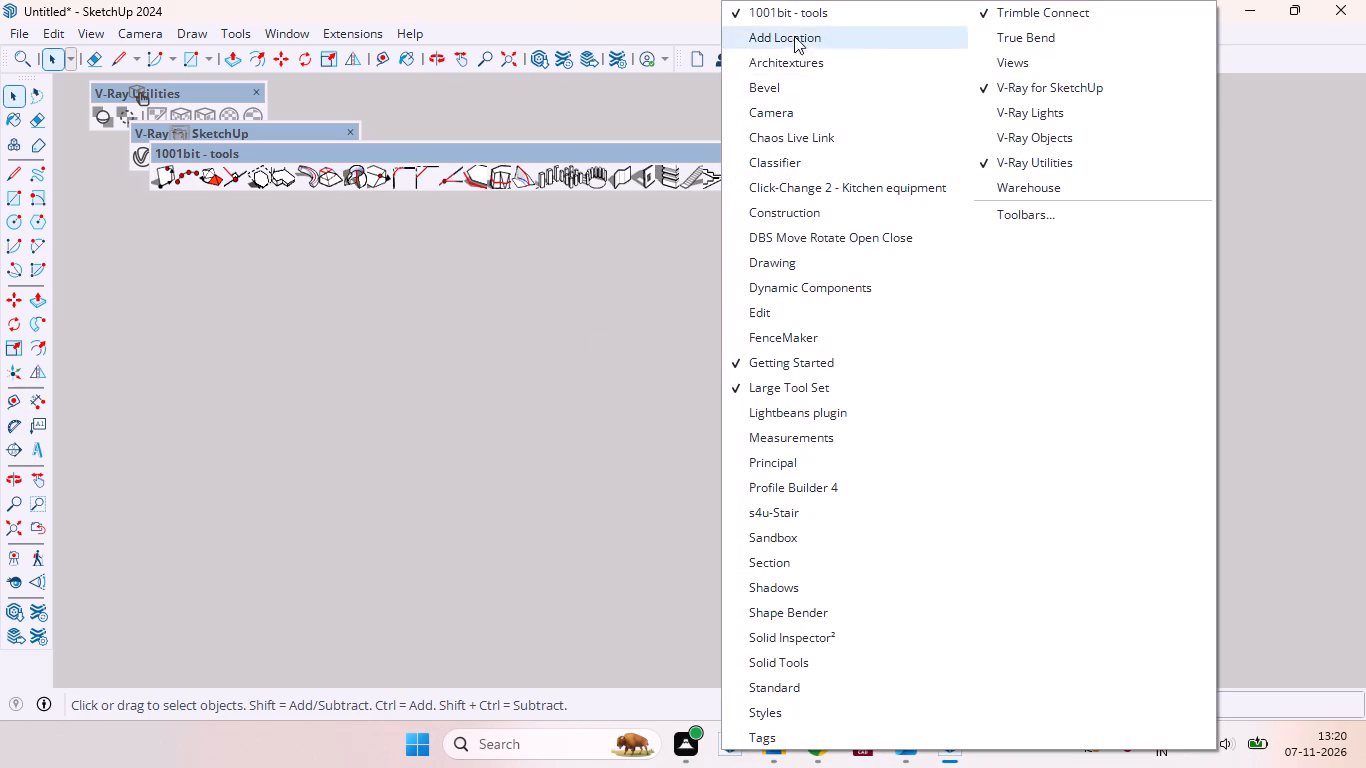
left_click(1026, 57)
left_click(72, 55)
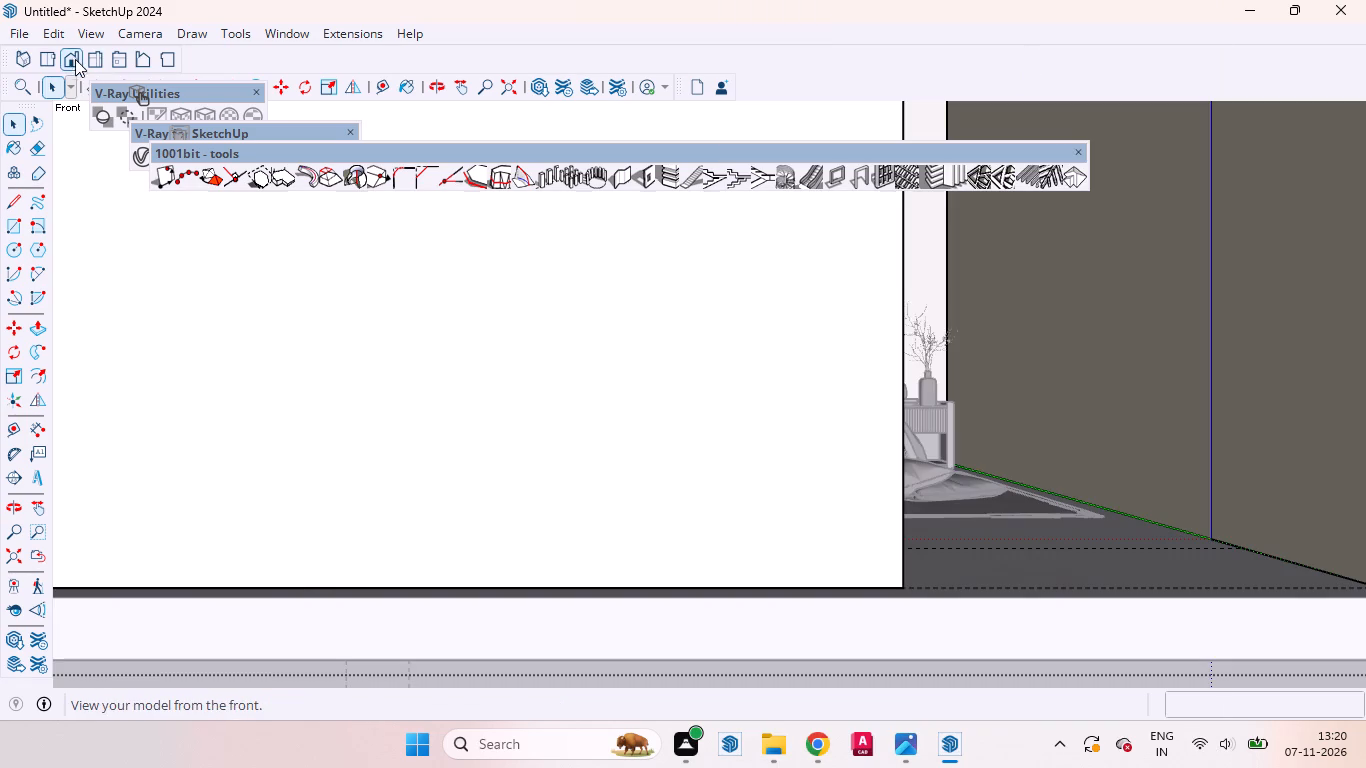
Open the full-height block for editing and divide the lower line of its 40 mm top strip into 6 equal segments.
scroll(1061, 380, "down", 8)
middle_click_drag(1008, 410, 640, 680)
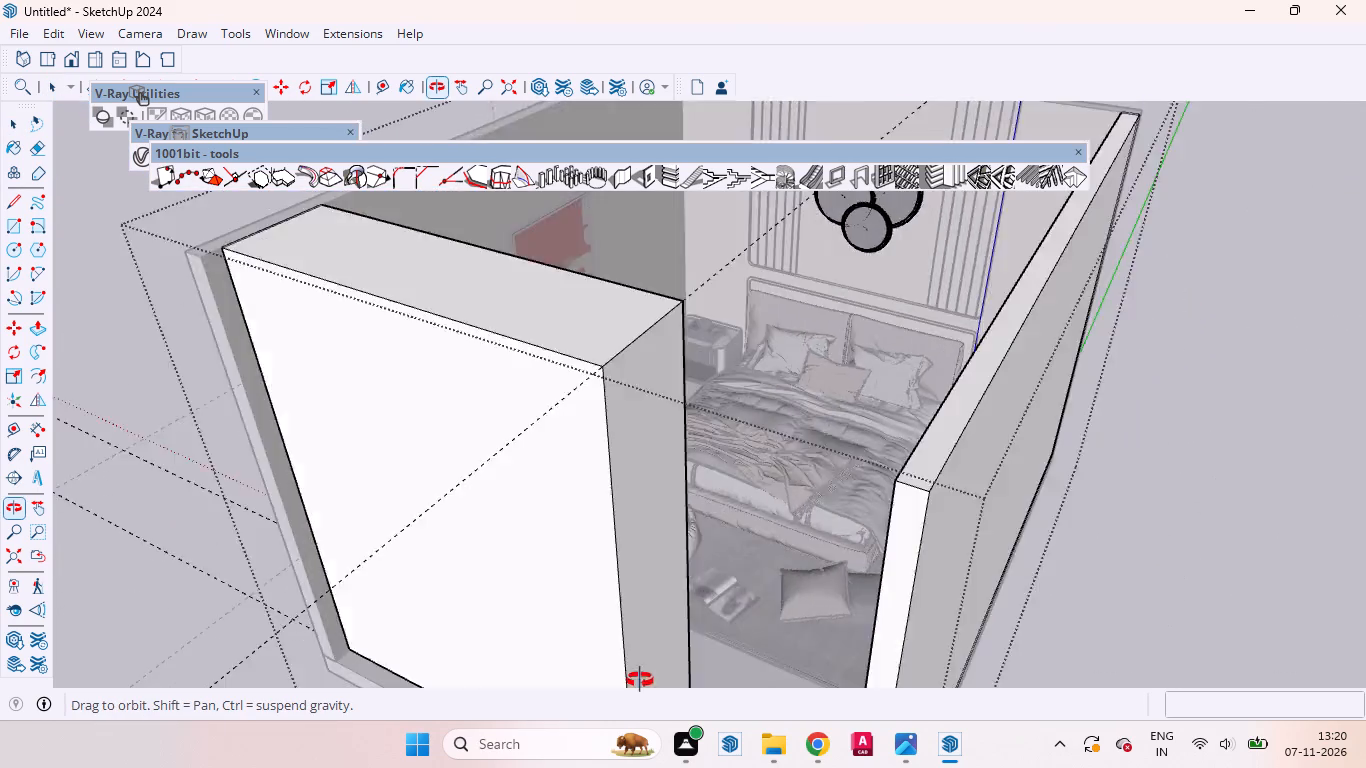
middle_click_drag(640, 680, 85, 691)
scroll(145, 652, "up", 1)
scroll(914, 484, "down", 4)
scroll(1021, 617, "down", 2)
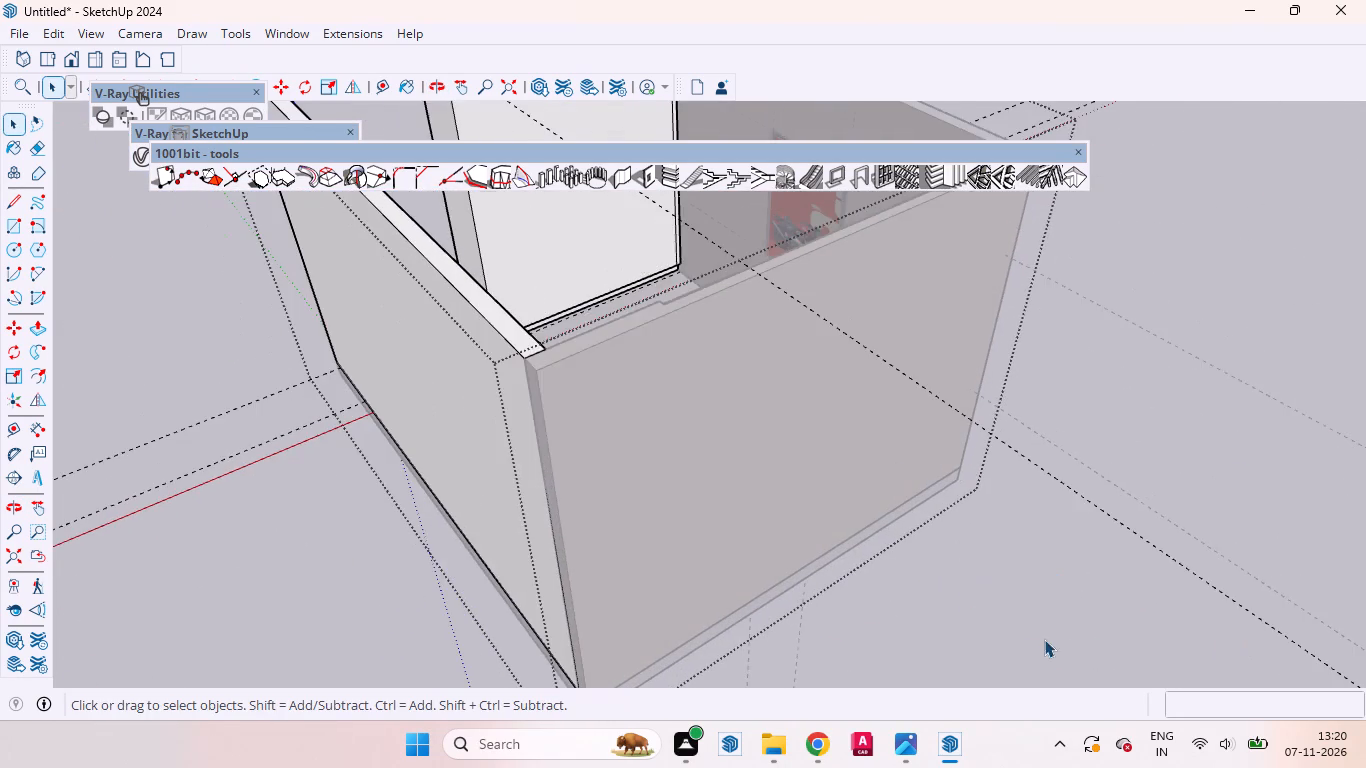
scroll(1044, 639, "down", 13)
scroll(805, 264, "up", 5)
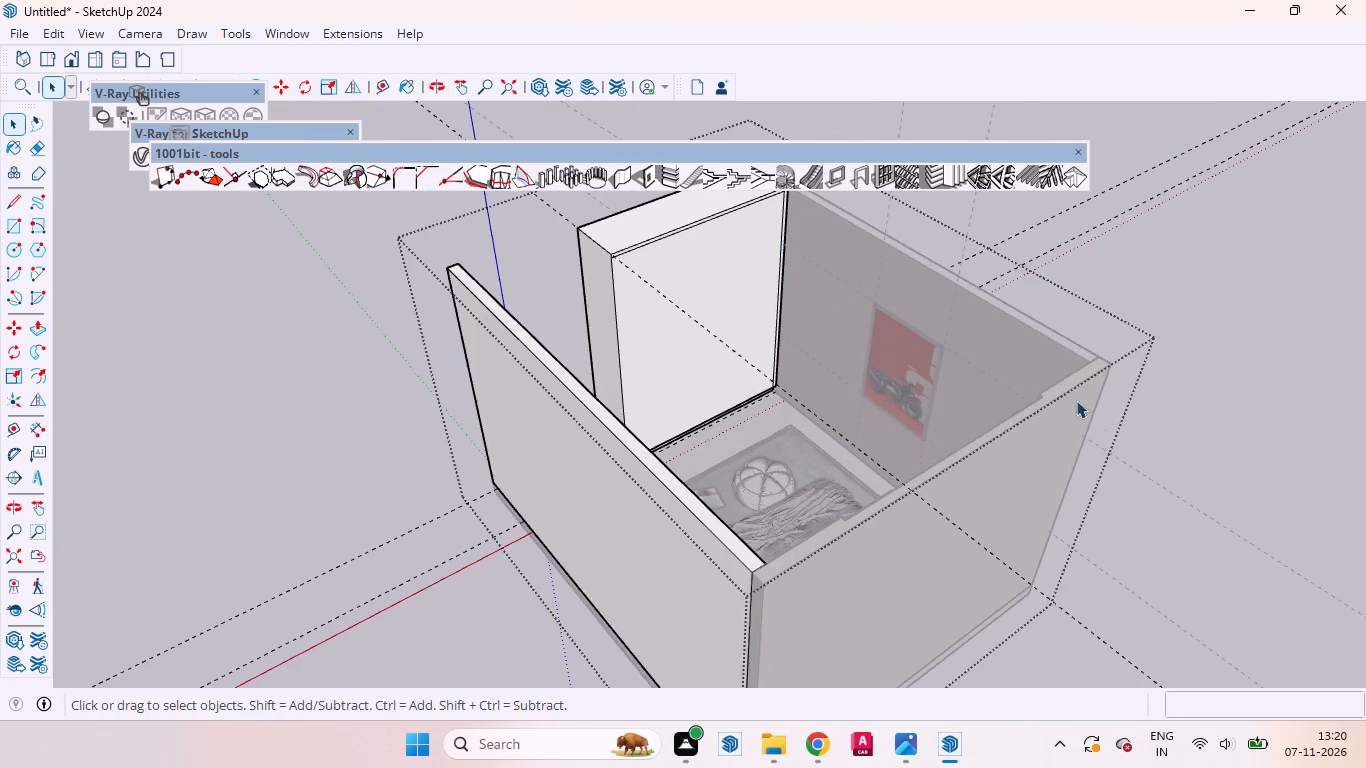
middle_click_drag(1076, 439, 965, 463)
scroll(965, 463, "up", 1)
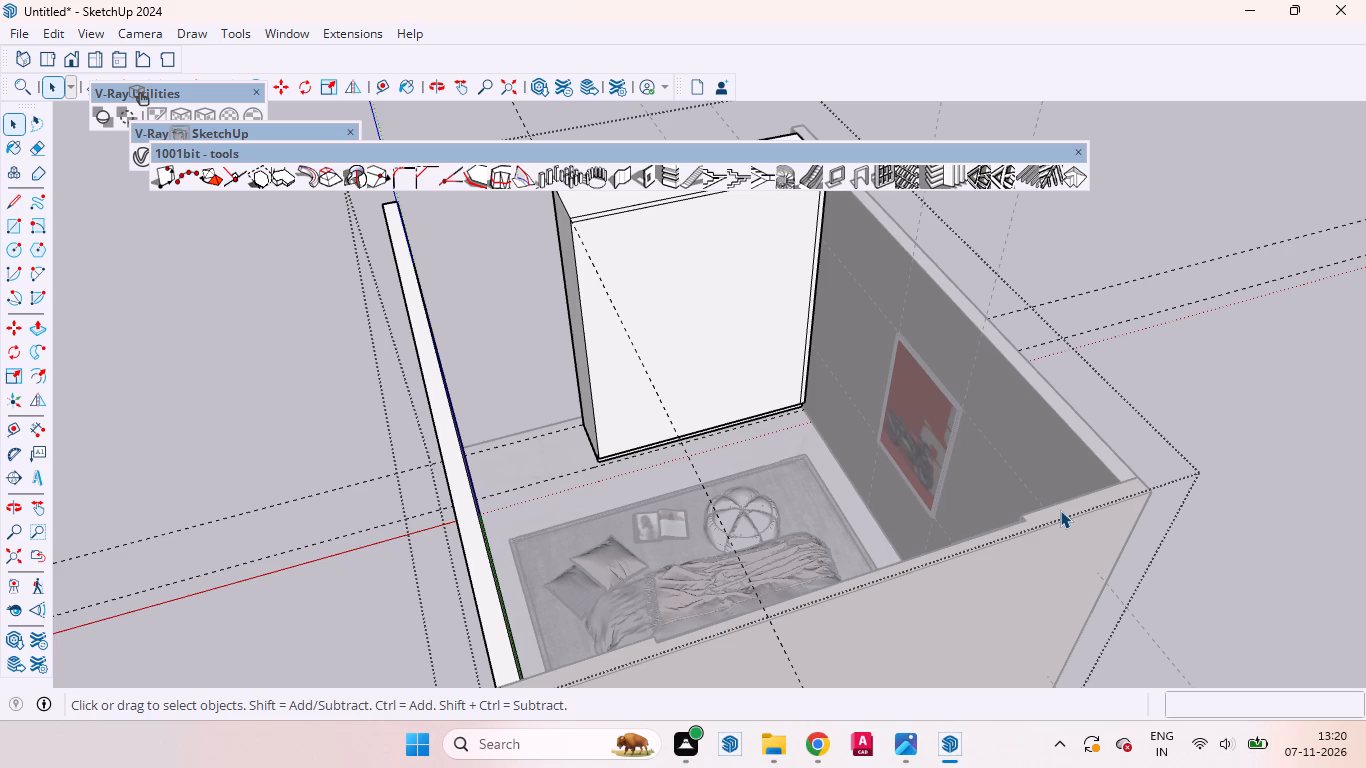
scroll(1164, 481, "down", 3)
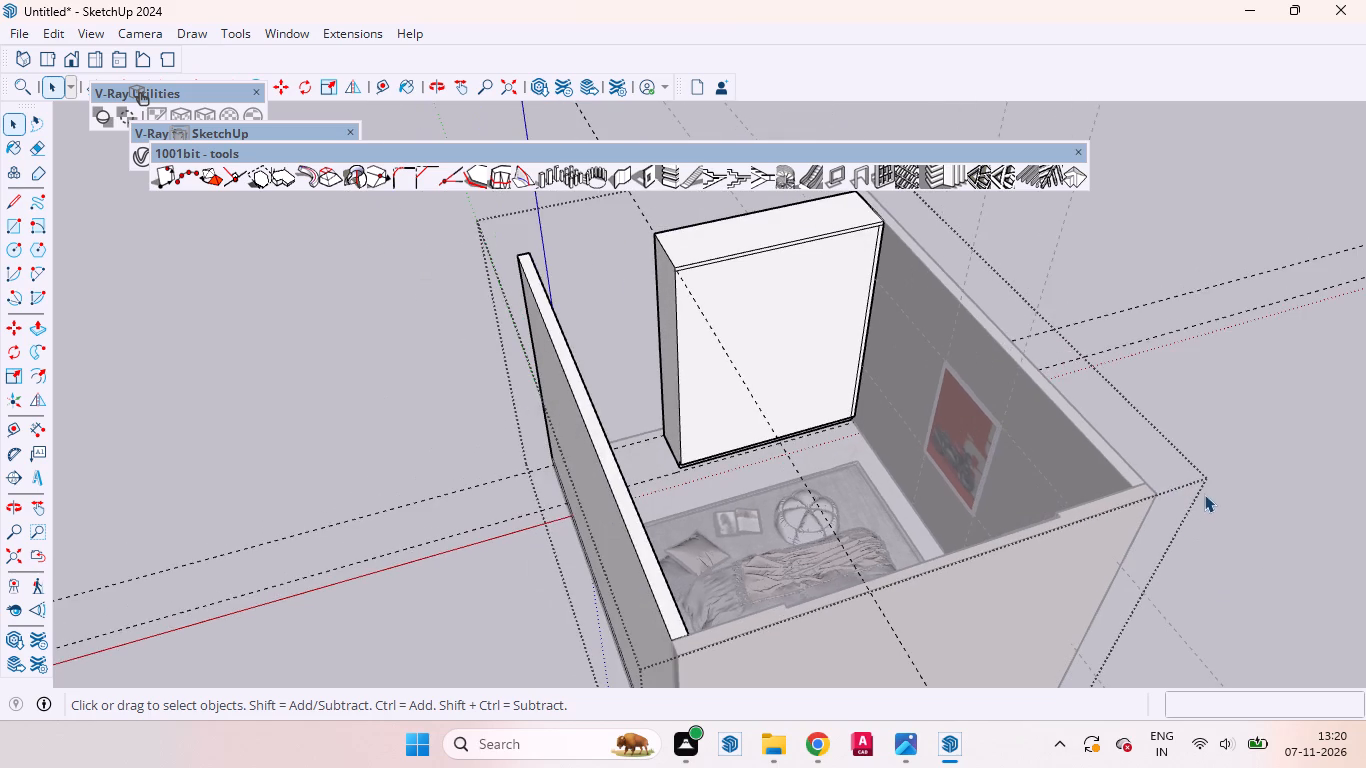
middle_click_drag(1201, 493, 1016, 499)
scroll(800, 310, "up", 6)
left_click(795, 333)
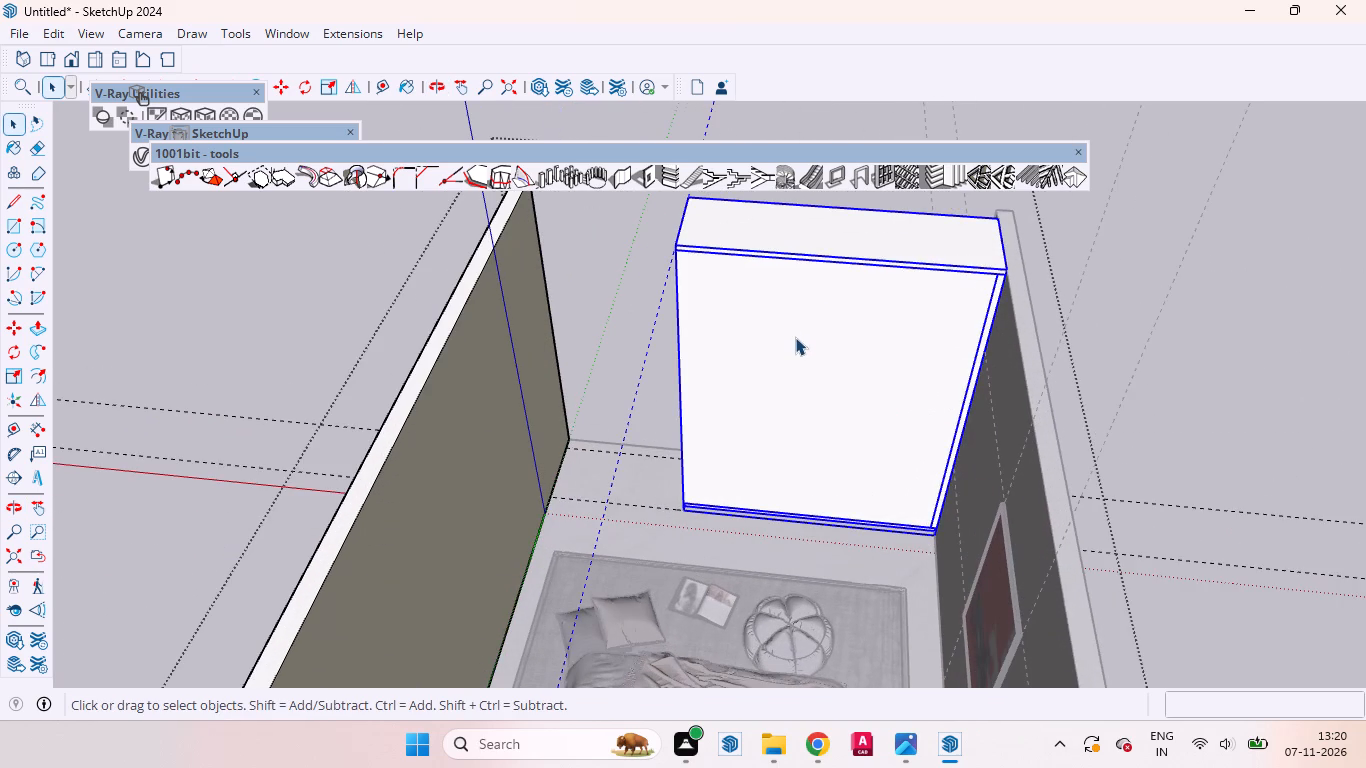
double_click(795, 338)
left_click(863, 330)
scroll(946, 268, "up", 4)
scroll(946, 268, "down", 1)
scroll(946, 268, "up", 1)
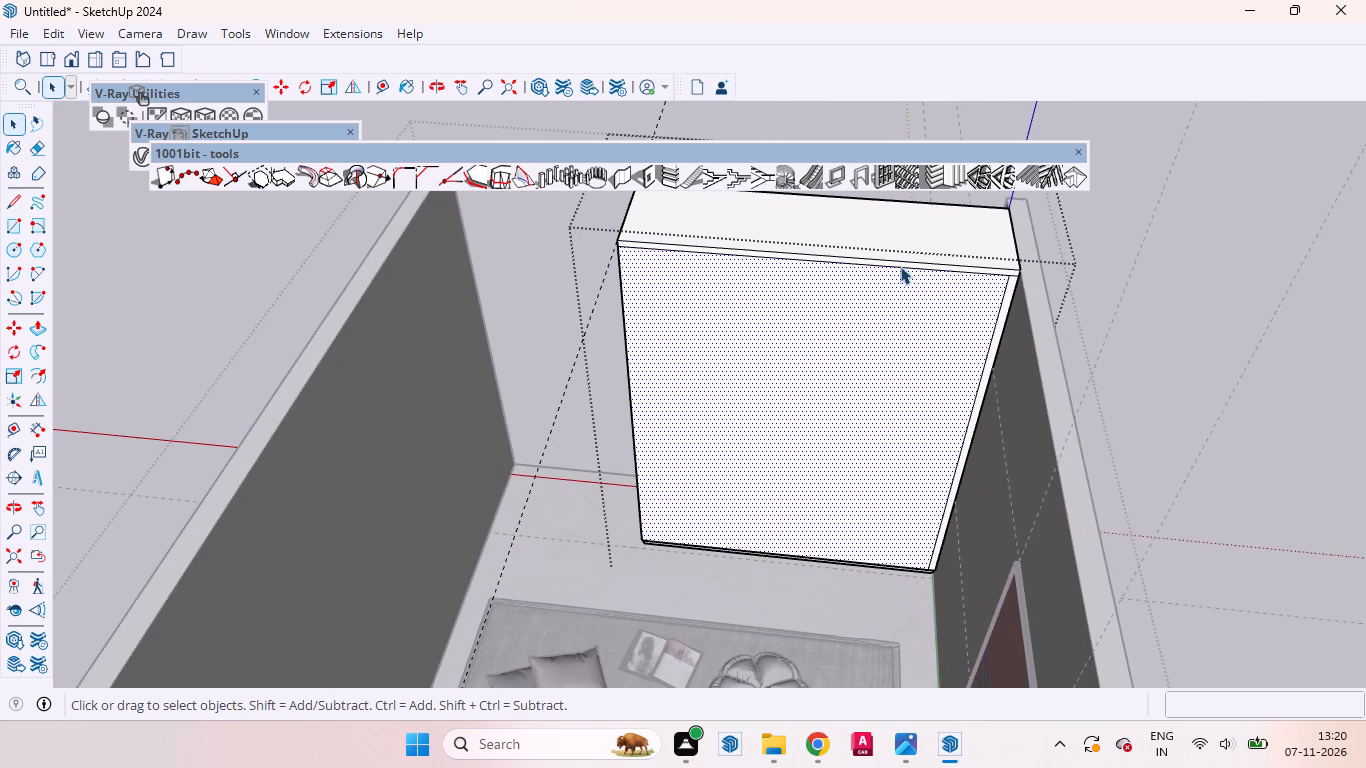
left_click(896, 270)
right_click(896, 270)
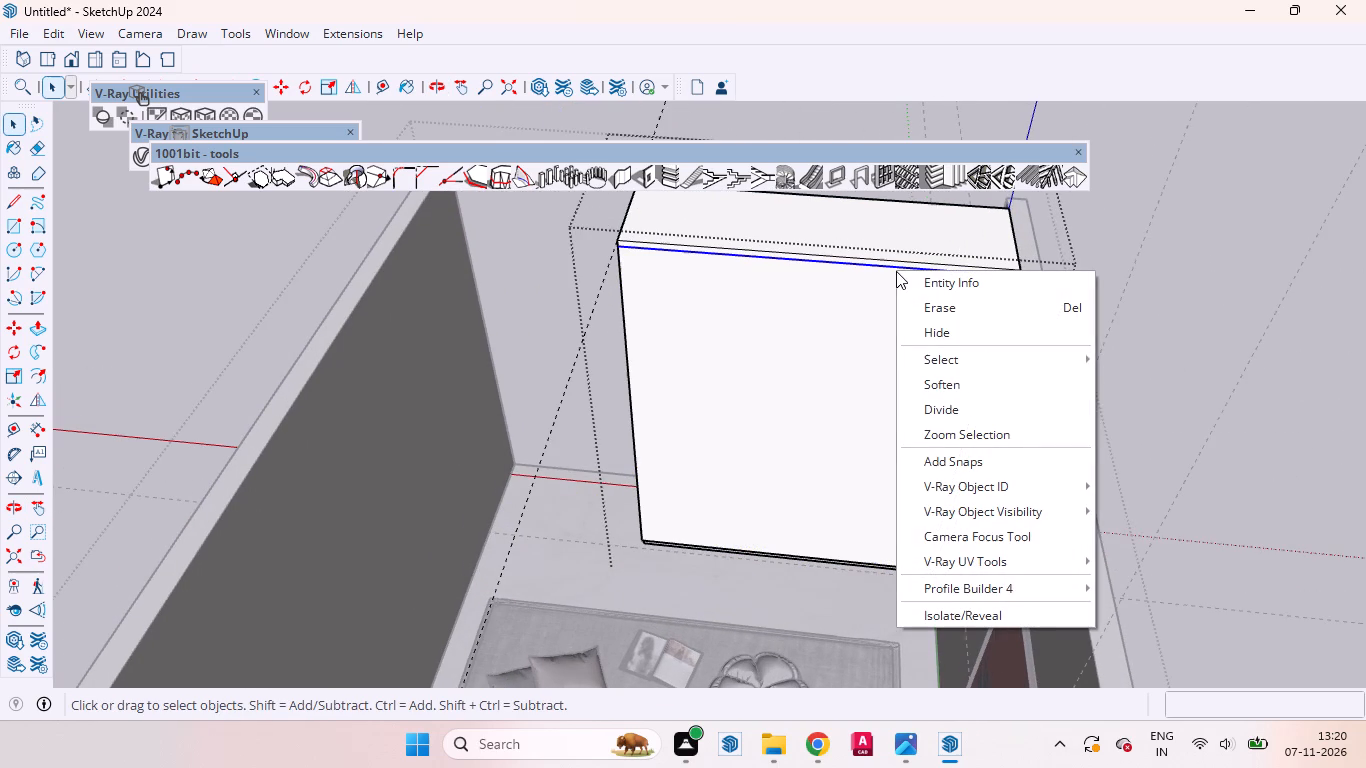
left_click(834, 347)
scroll(937, 267, "up", 4)
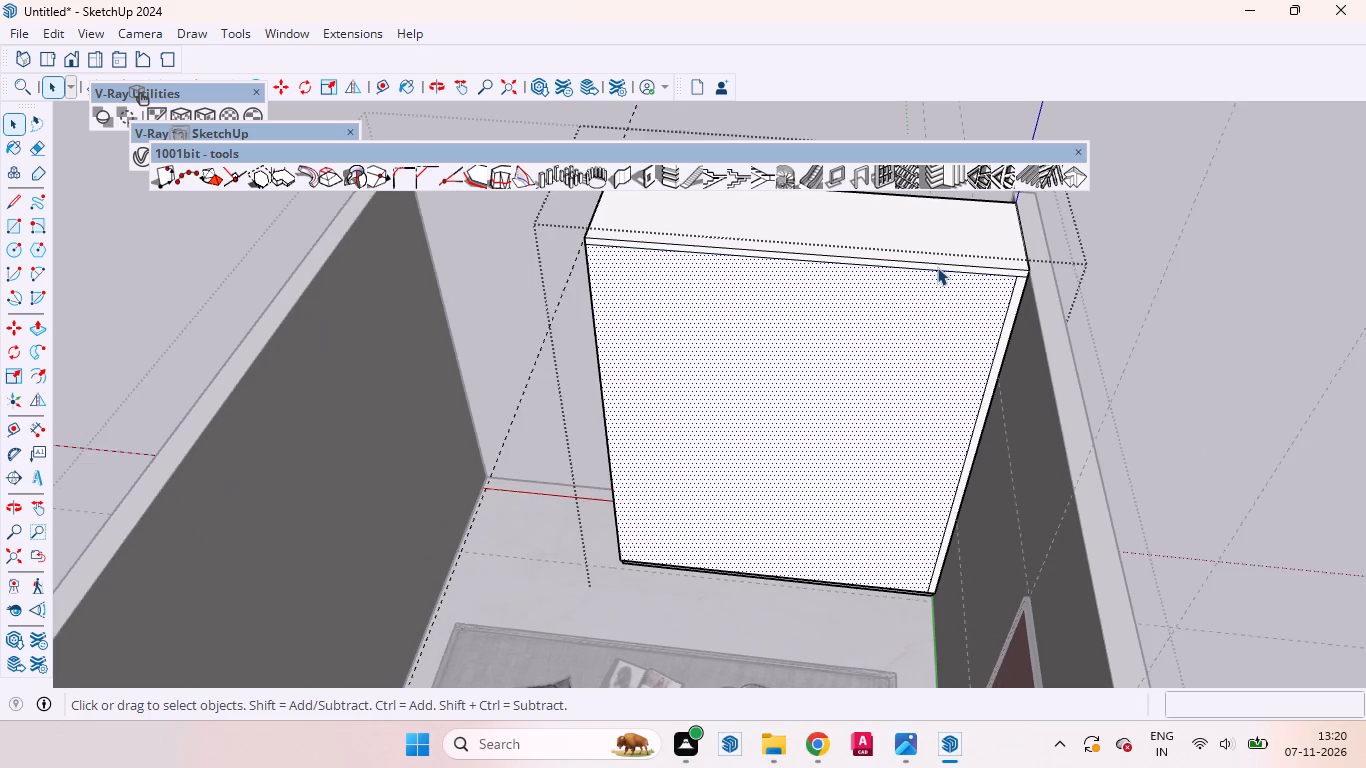
left_click(916, 270)
right_click(916, 270)
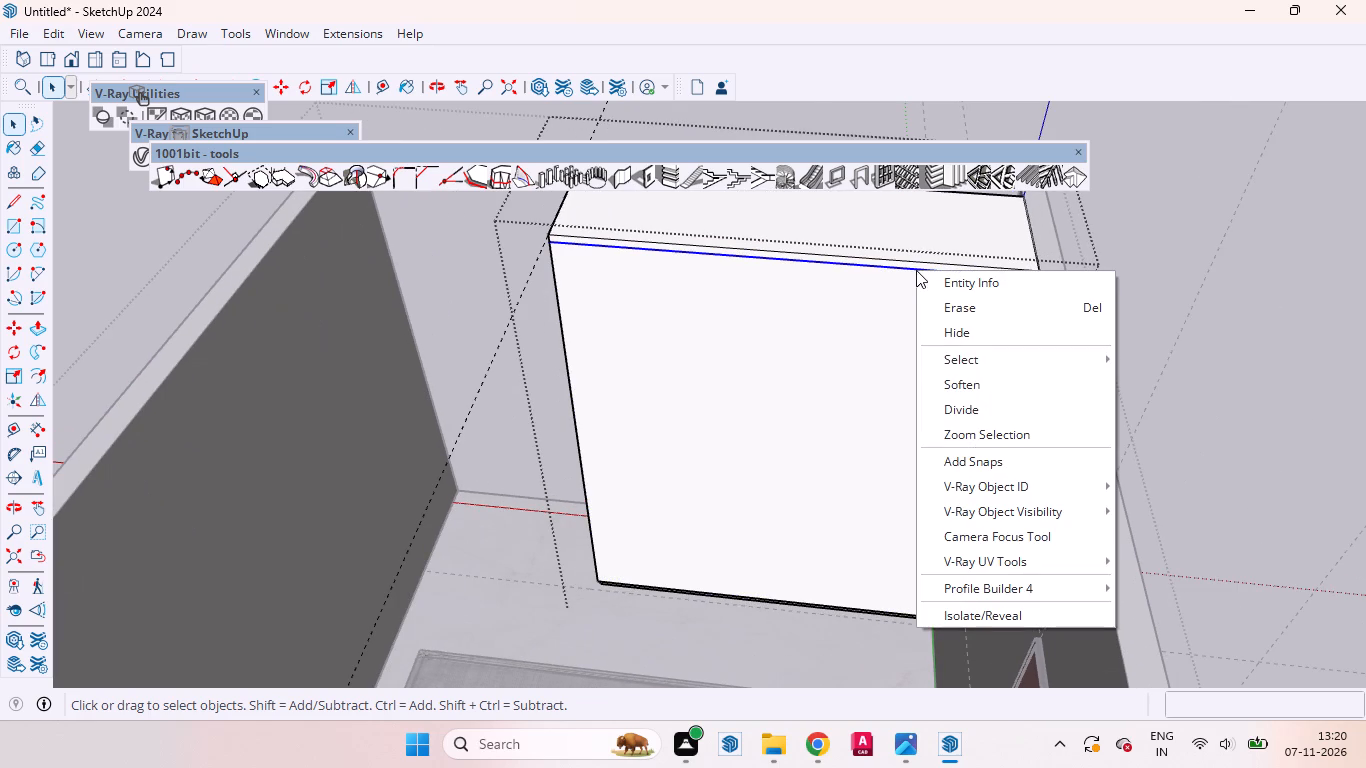
left_click(963, 408)
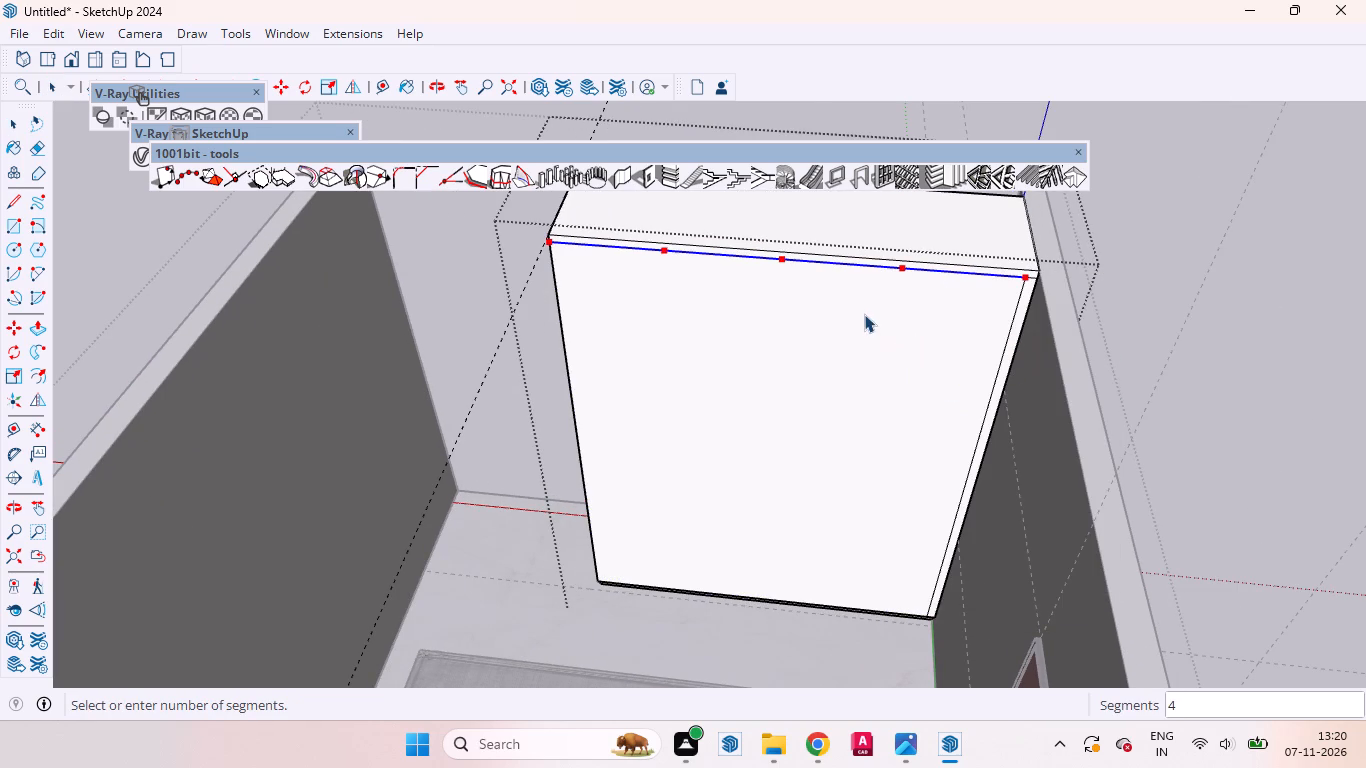
left_click(934, 328)
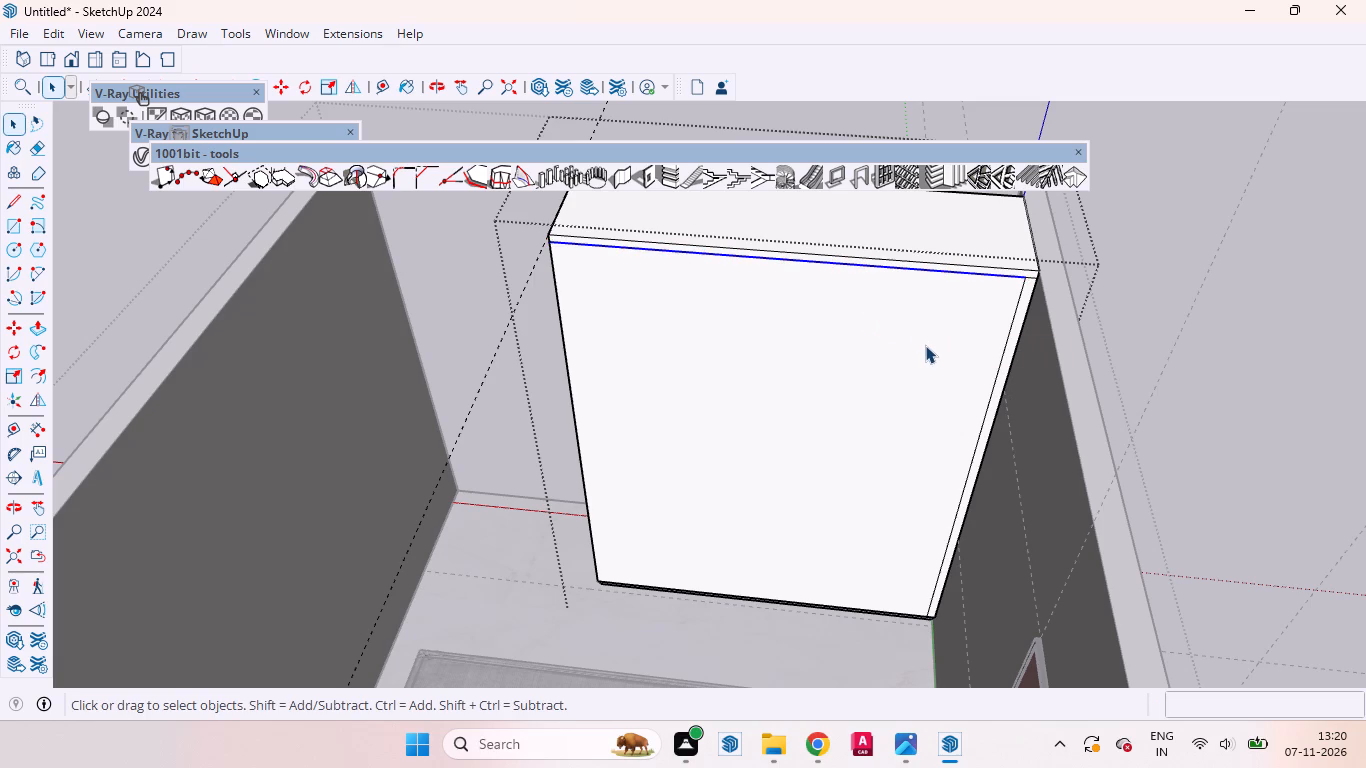
Draw five vertical lines from the division points down to the plinth, splitting the block's room-side face into six door panels.
key("l")
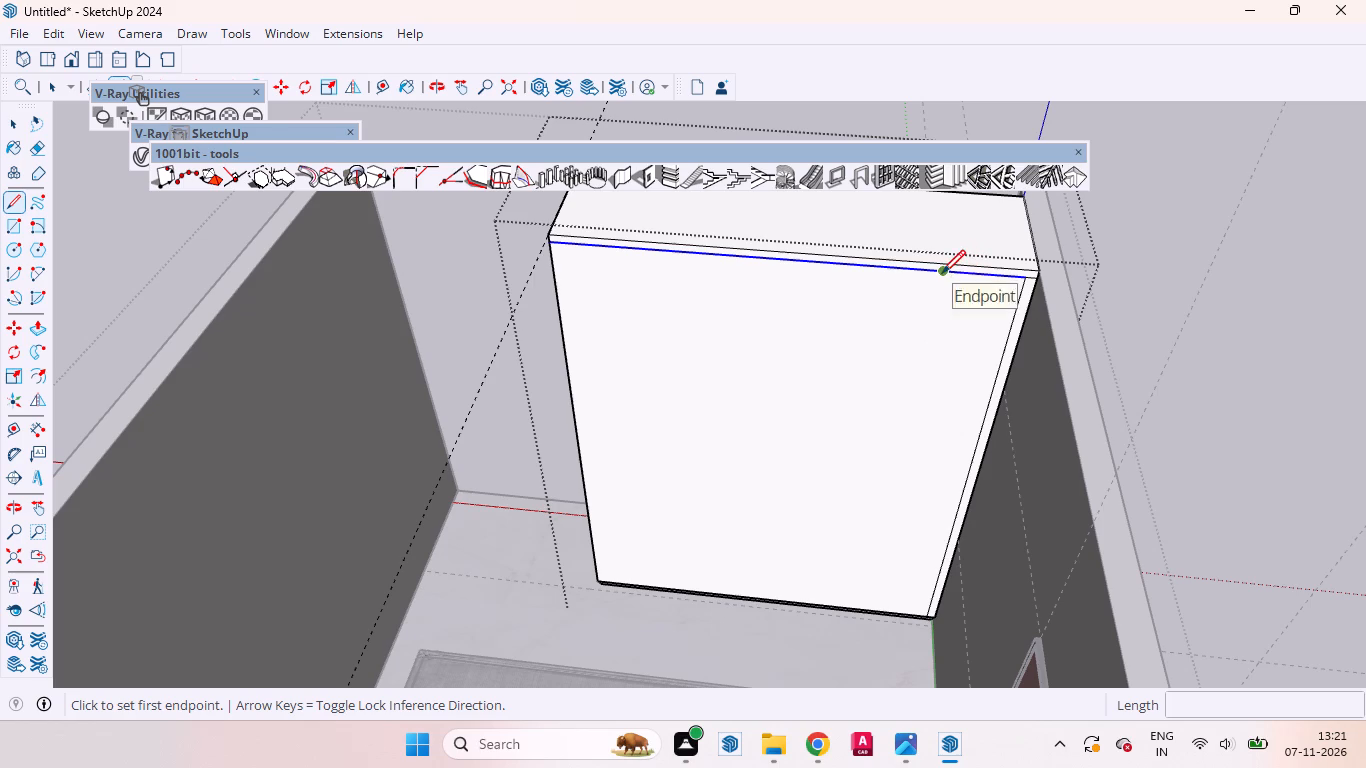
left_click(942, 273)
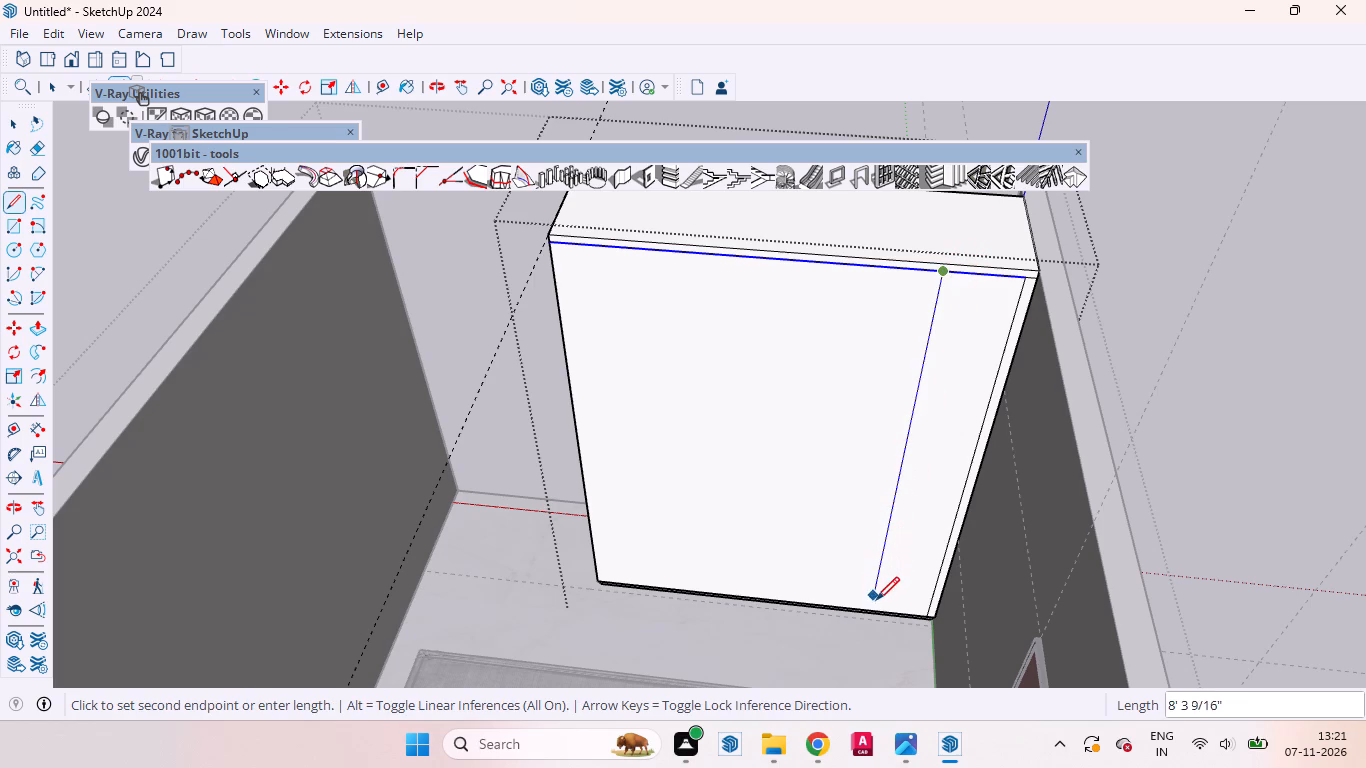
left_click(875, 607)
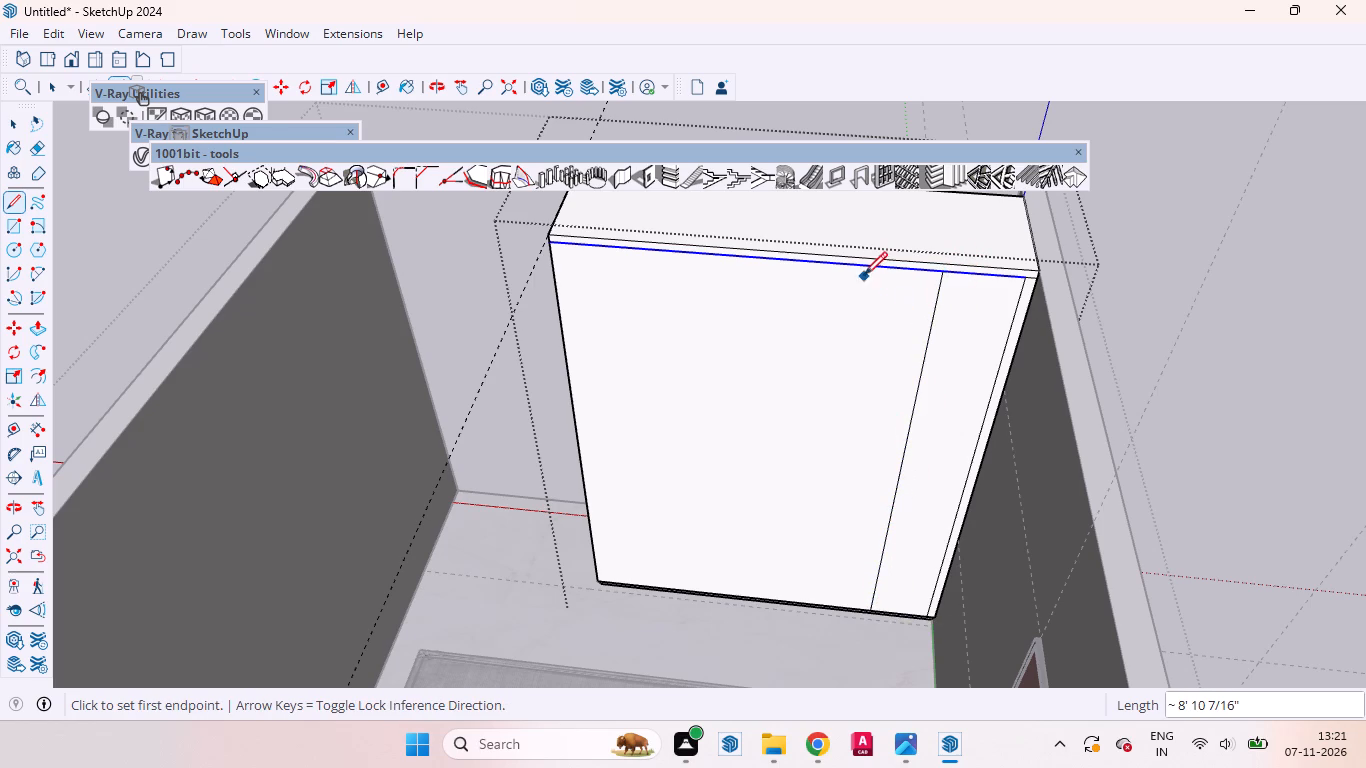
left_click(863, 267)
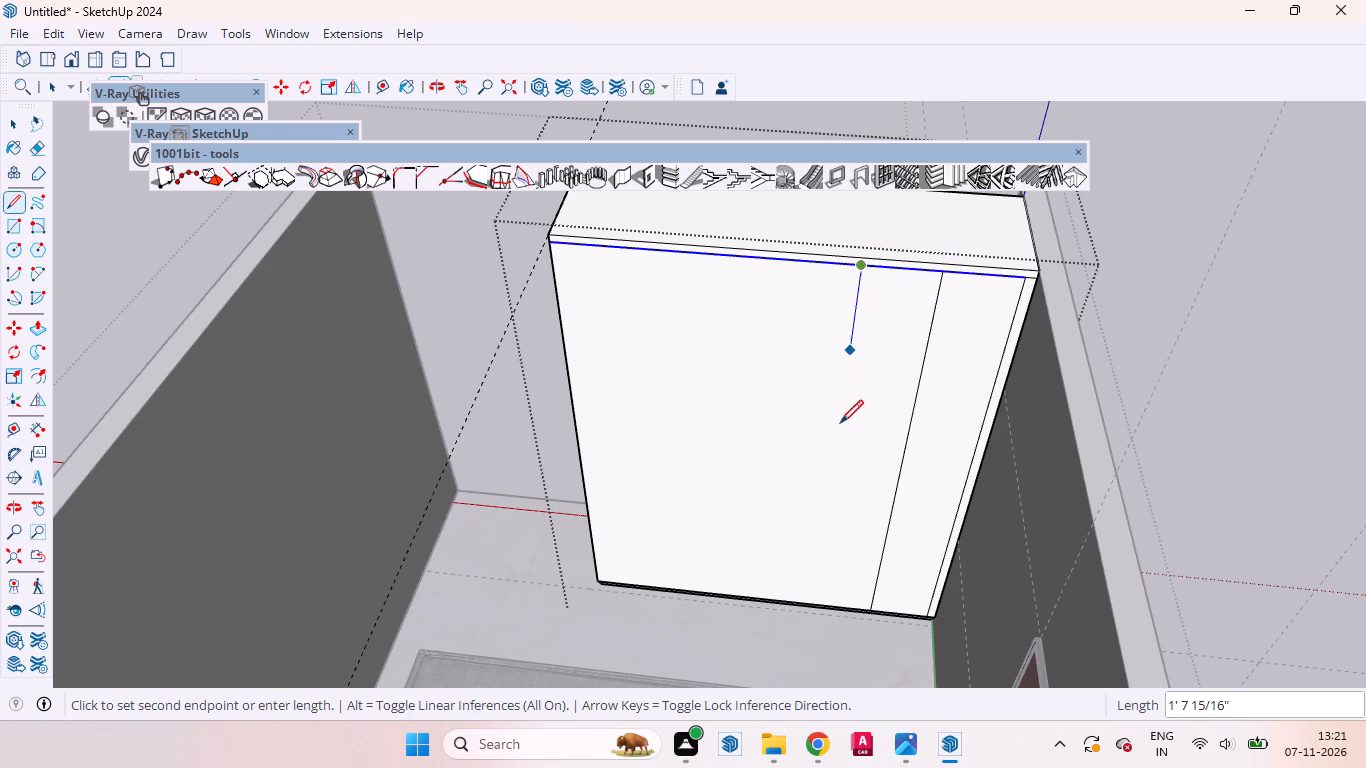
left_click(817, 601)
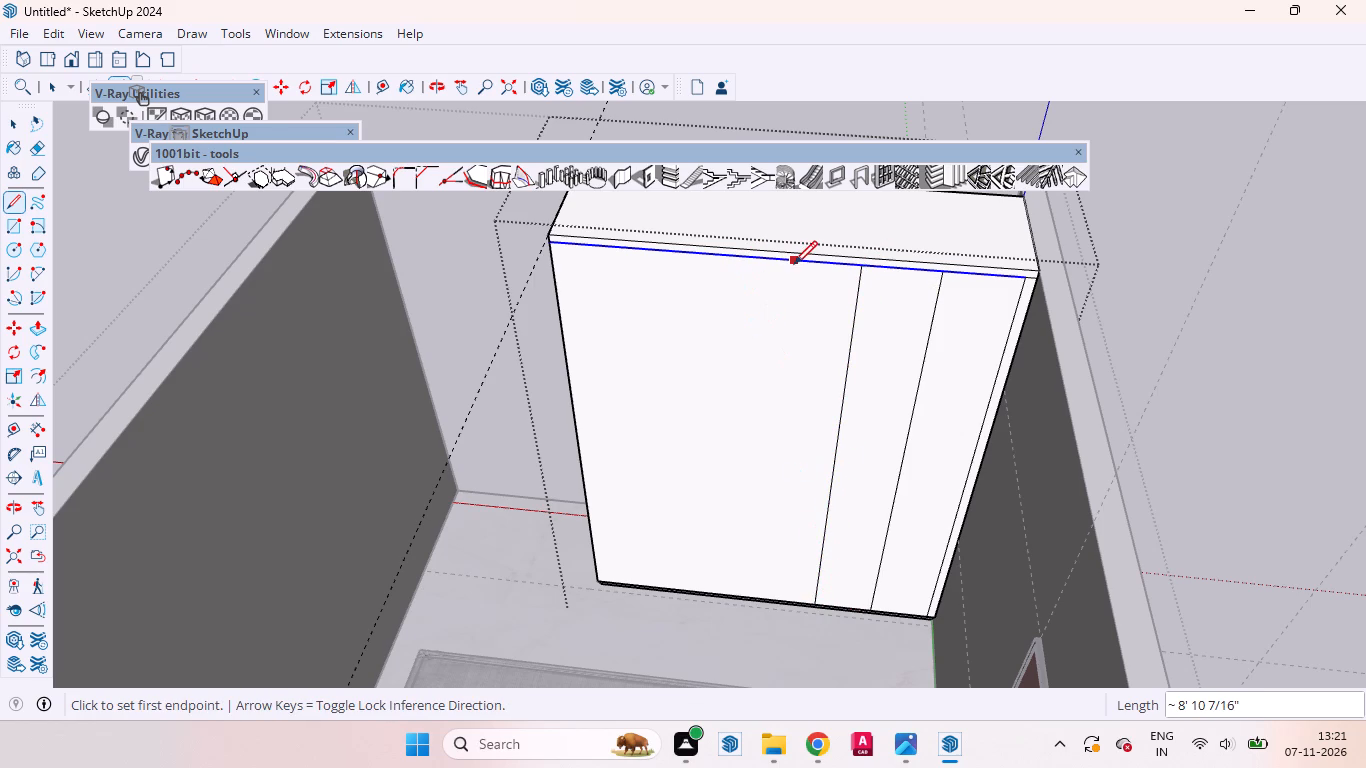
left_click(784, 261)
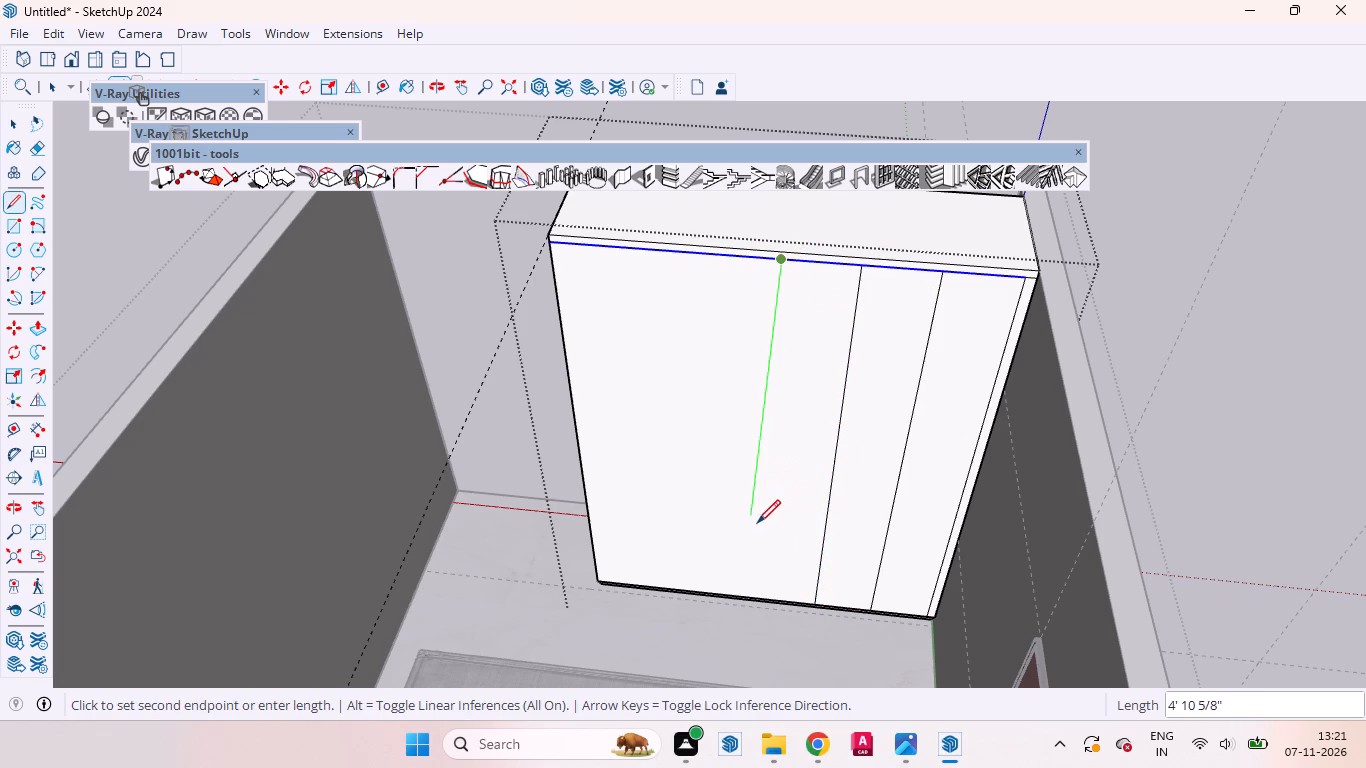
left_click(761, 592)
left_click(703, 255)
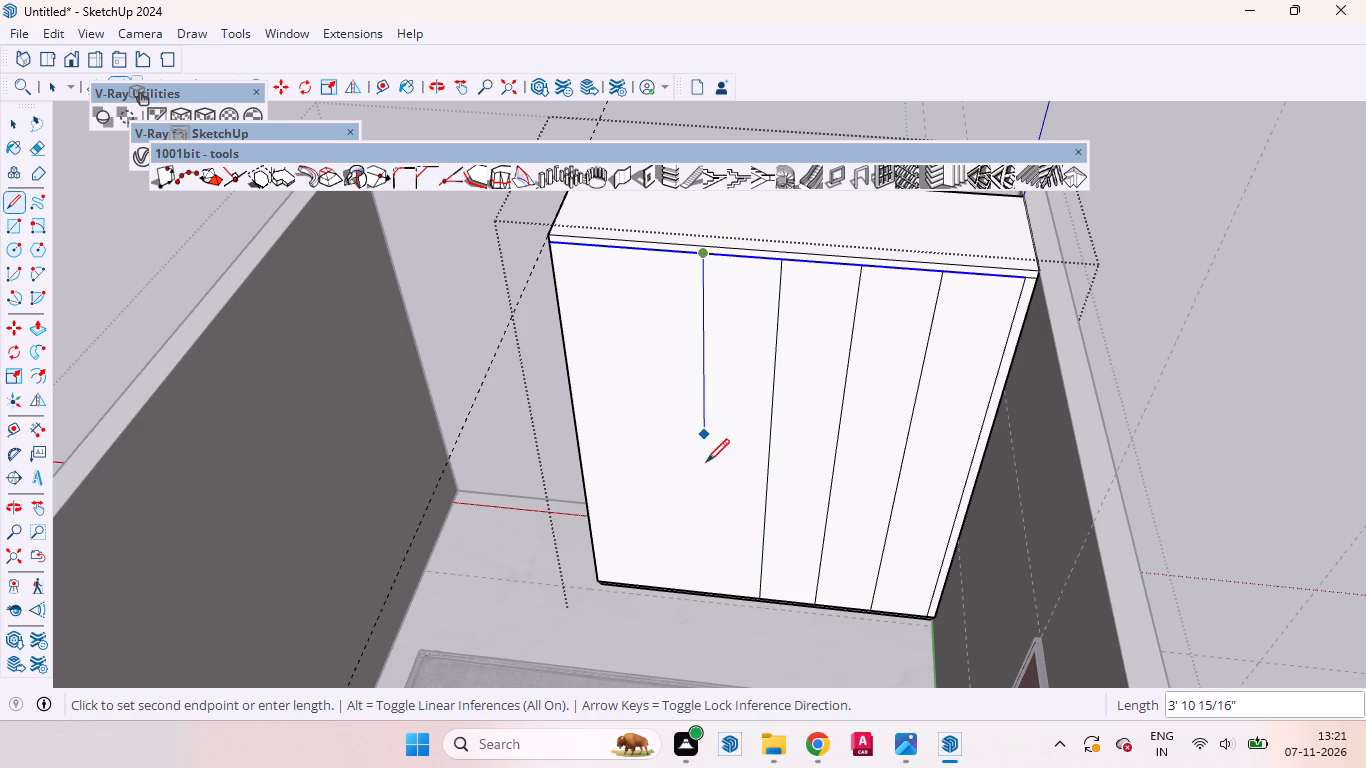
left_click(704, 587)
left_click(629, 249)
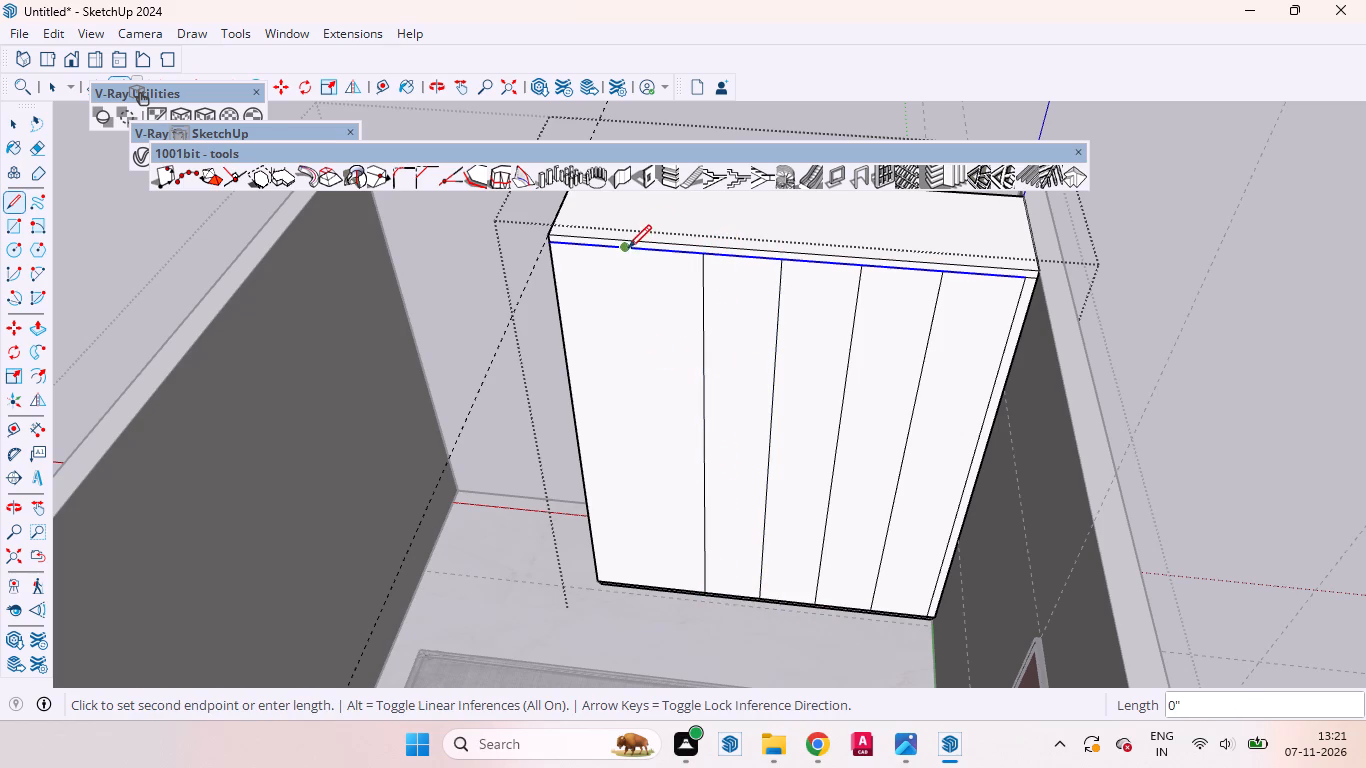
left_click(642, 584)
key("space")
Examine the panel faces and side border strip on the block's room side, and close the block's editing.
left_click(629, 443)
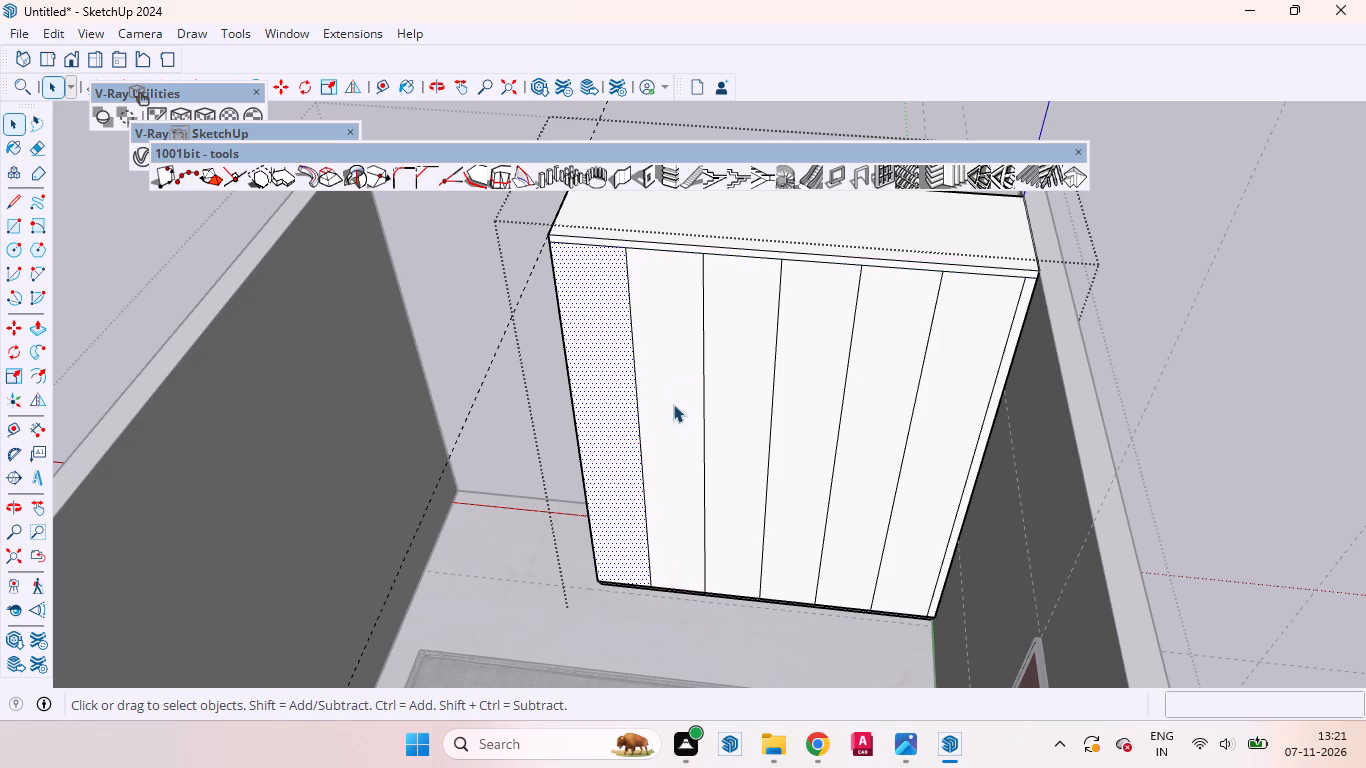
middle_click_drag(714, 398, 789, 321)
scroll(1019, 352, "up", 6)
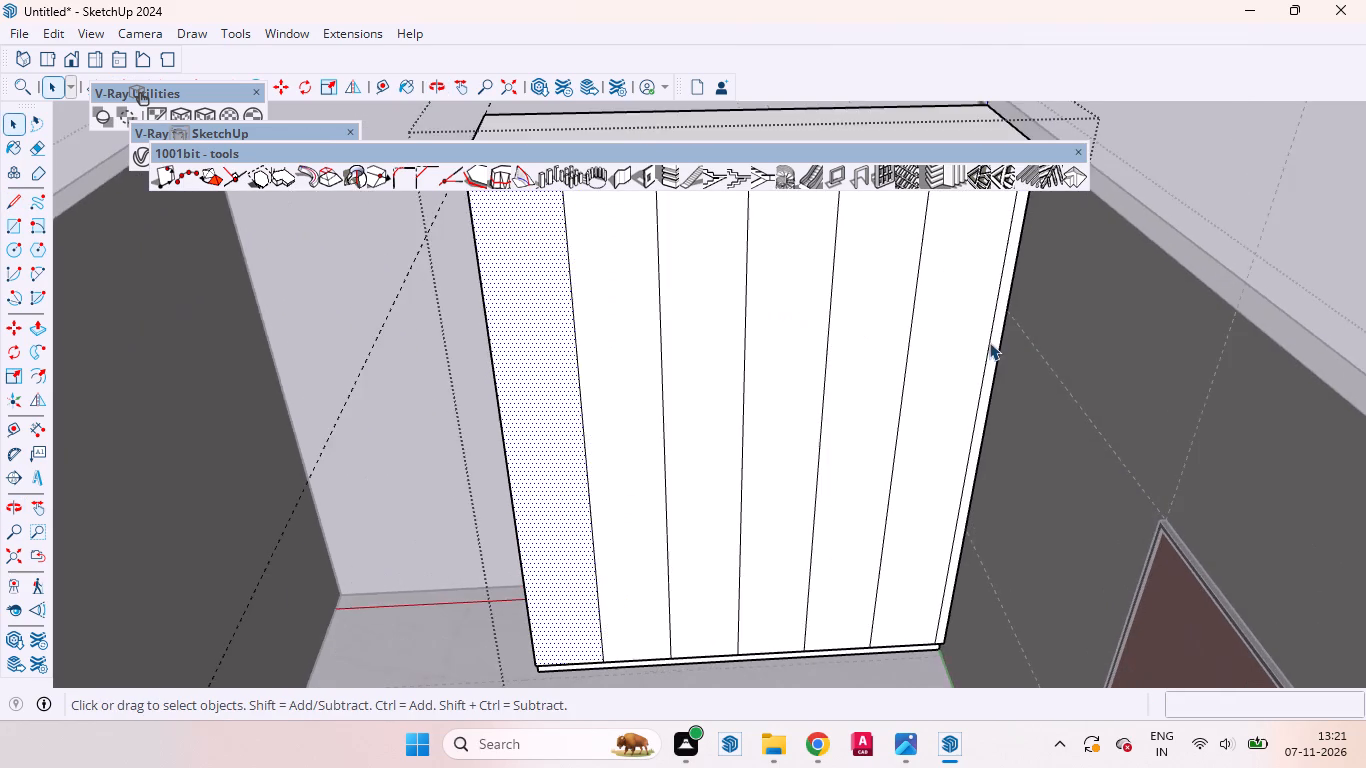
left_click(988, 337)
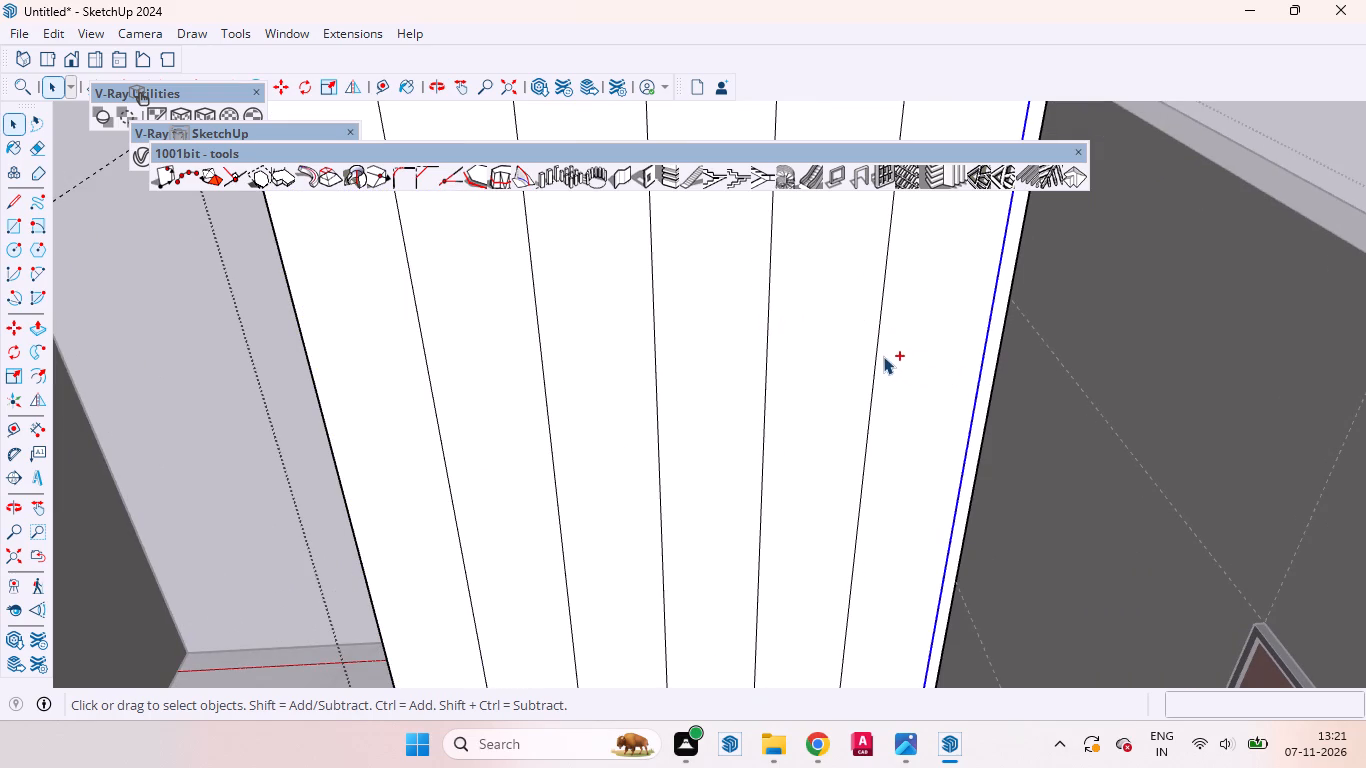
left_click(800, 374)
left_click(730, 382)
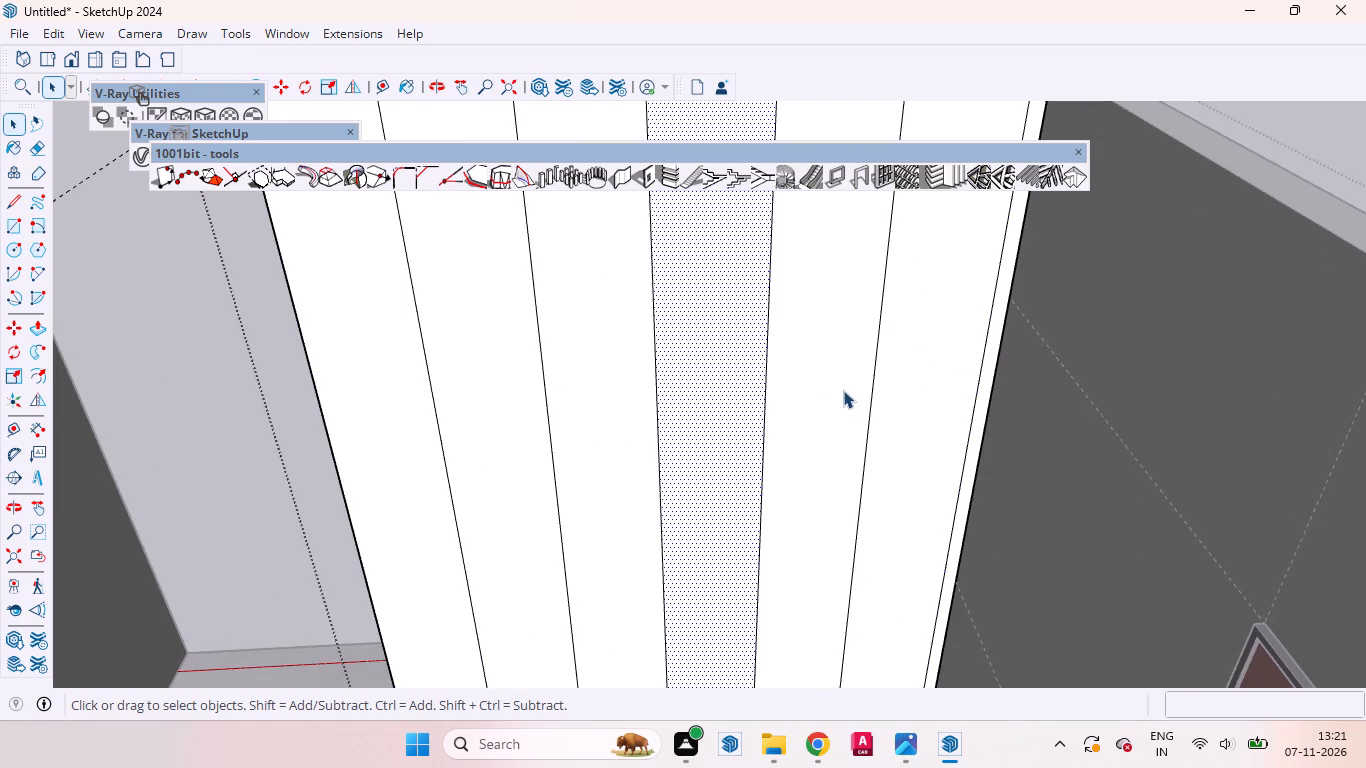
scroll(846, 390, "down", 3)
scroll(740, 417, "down", 3)
left_click(1119, 293)
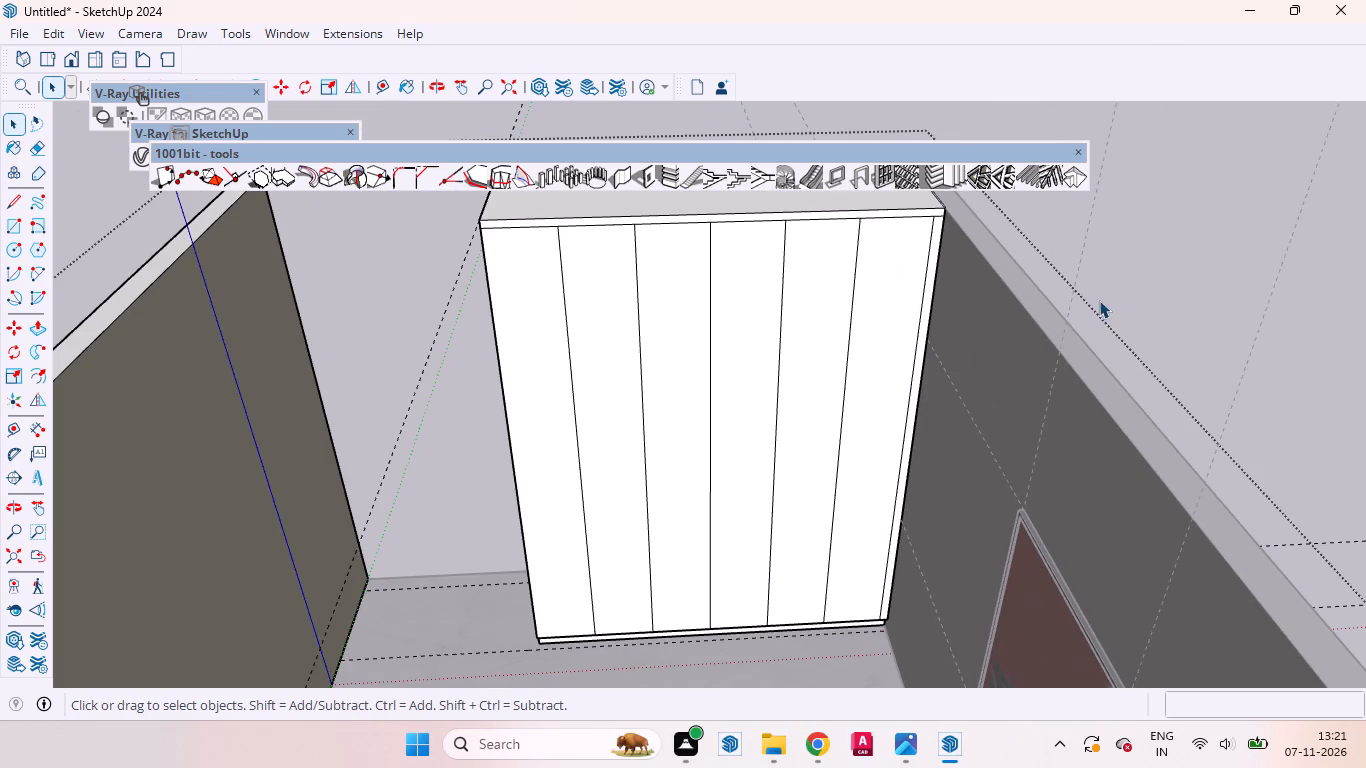
middle_click_drag(710, 347, 700, 299)
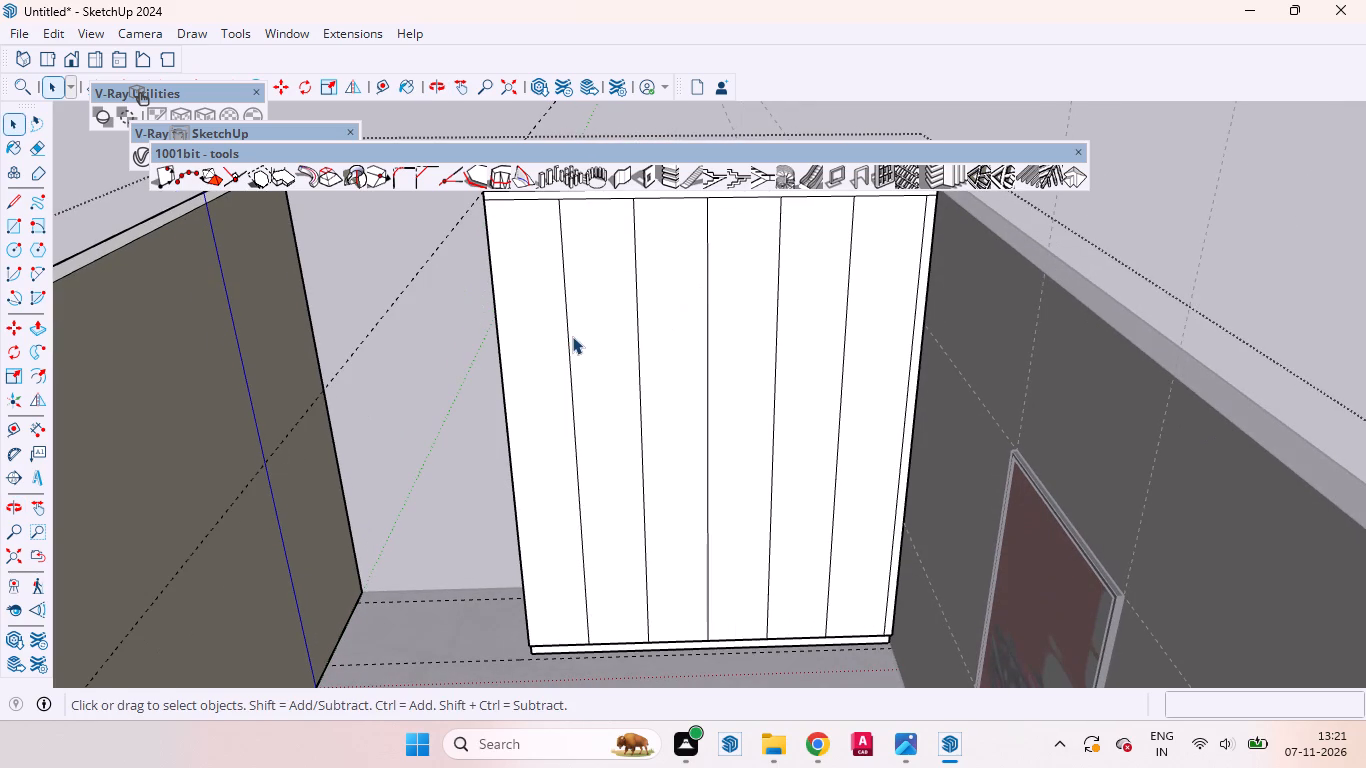
Open the wardrobe block and copy the door division lines except the central one, plus the side border line, 3 mm sideways toward that border.
left_click(569, 335, "ctrl")
triple_click(613, 361)
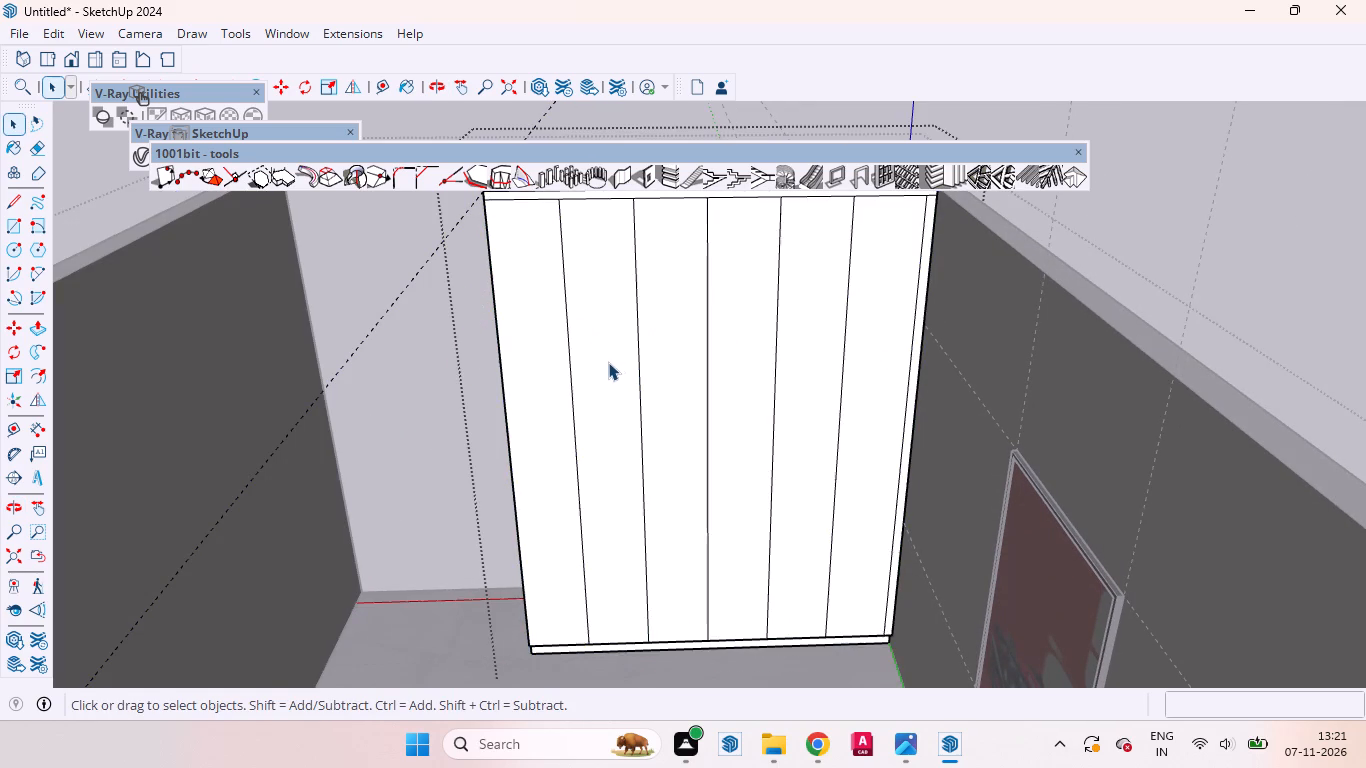
left_click(594, 353)
left_click(572, 348)
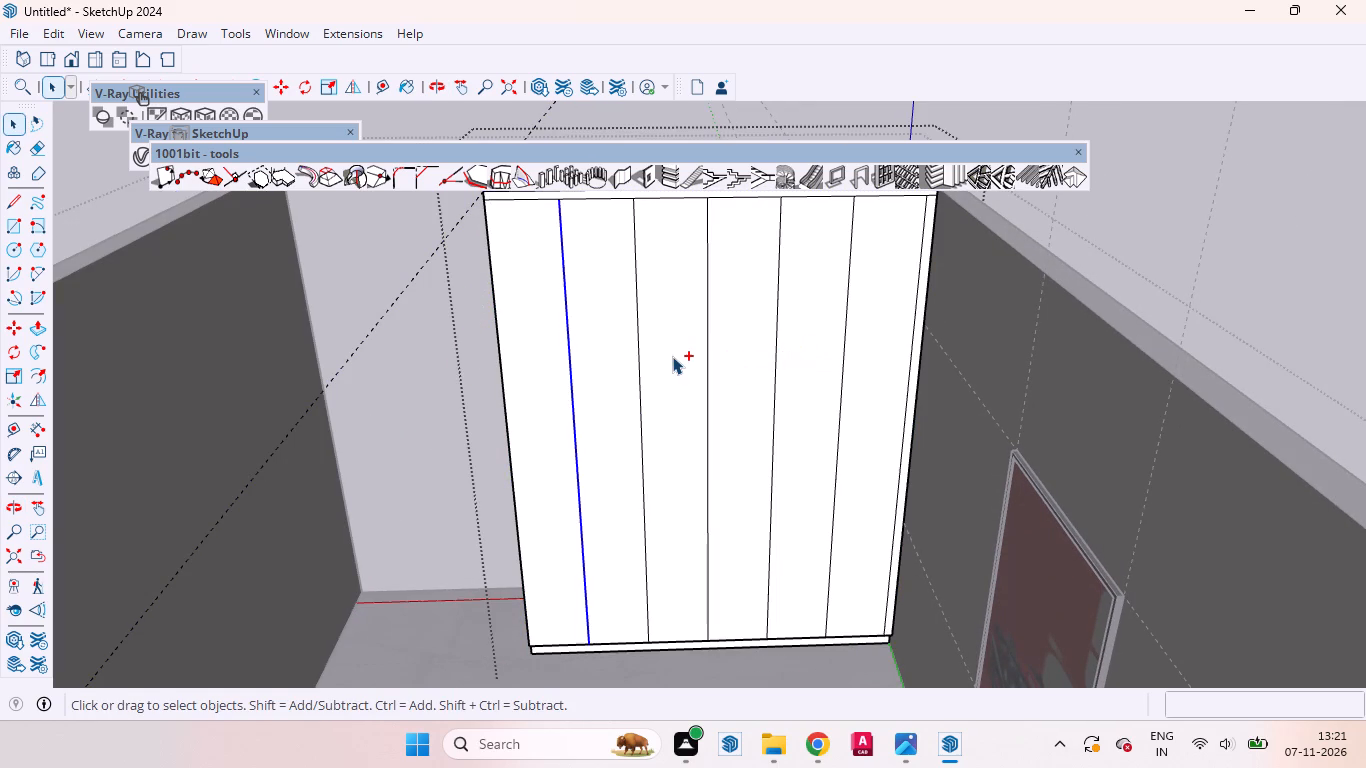
left_click(640, 356, "ctrl")
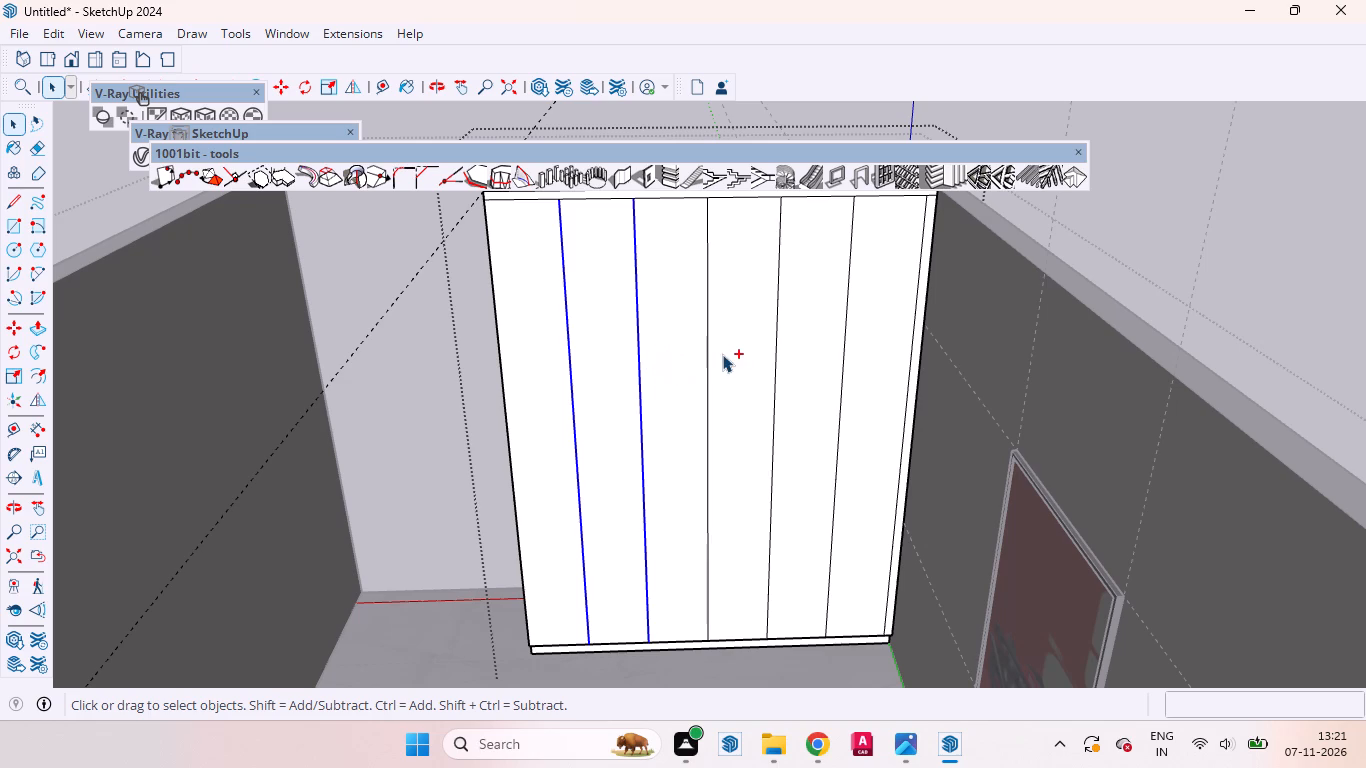
left_click(777, 348, "ctrl")
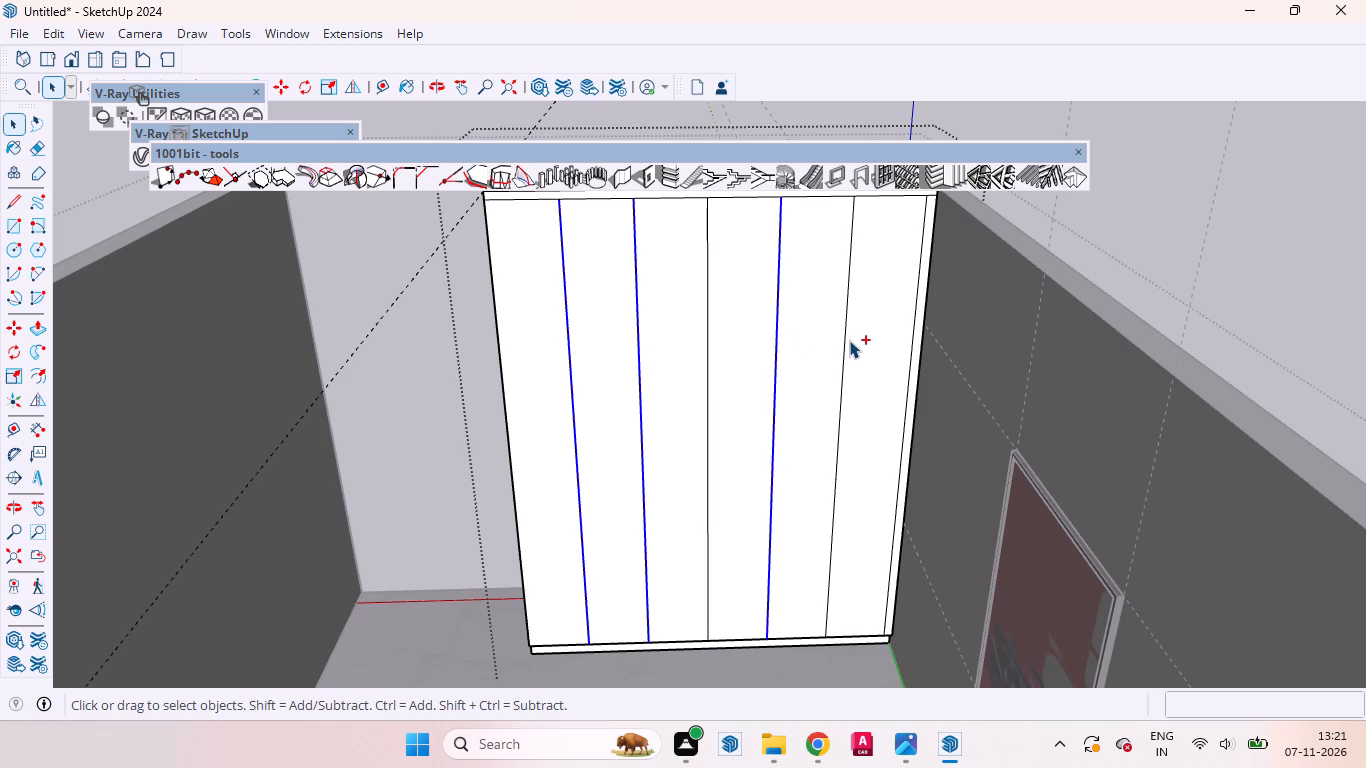
left_click(845, 342, "ctrl")
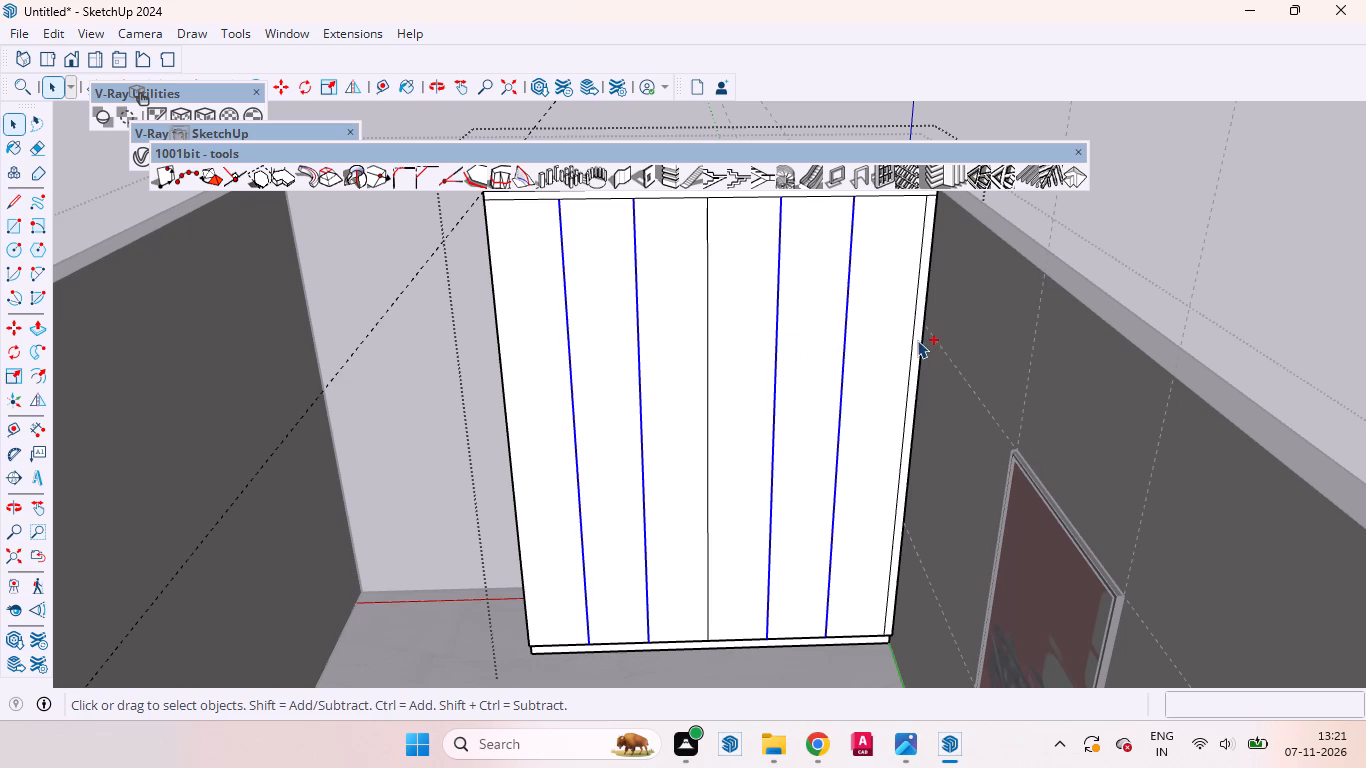
left_click(913, 340, "ctrl")
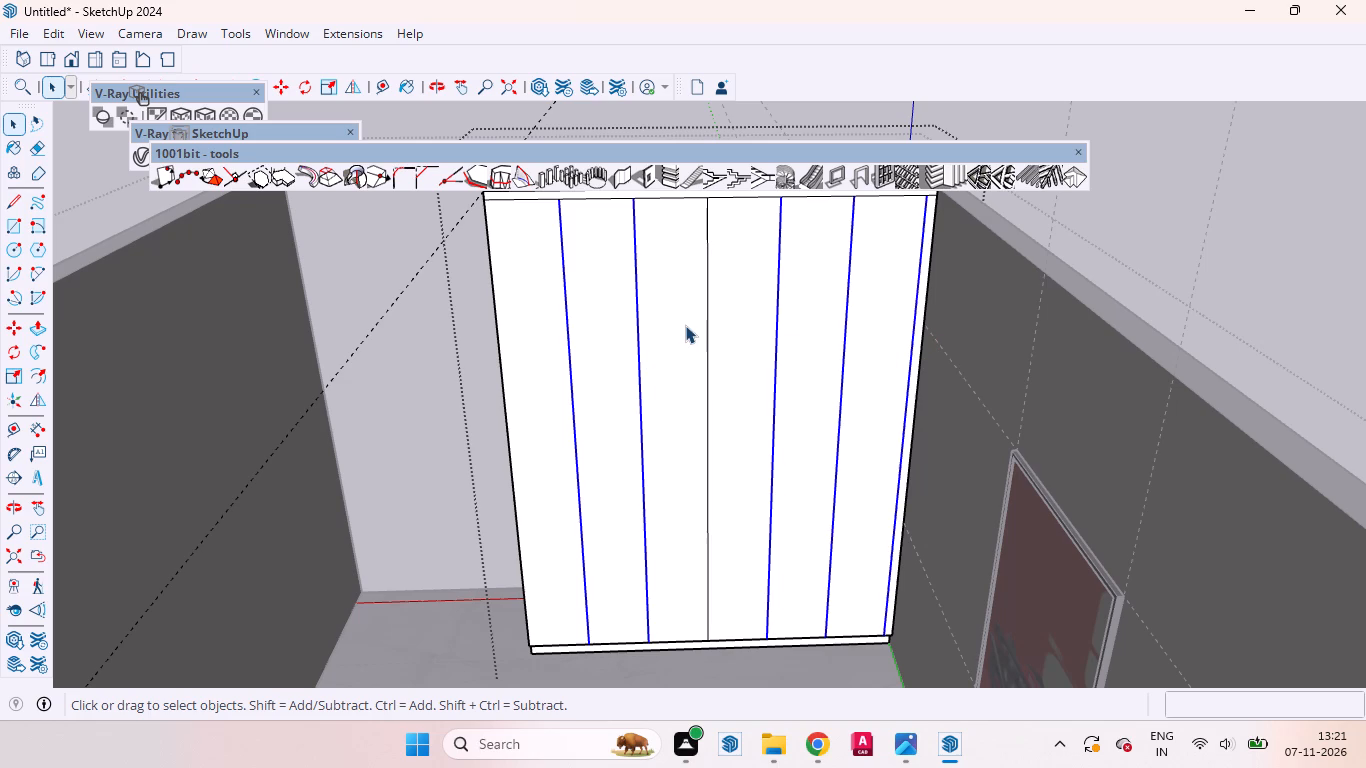
key("m")
scroll(625, 340, "up", 4)
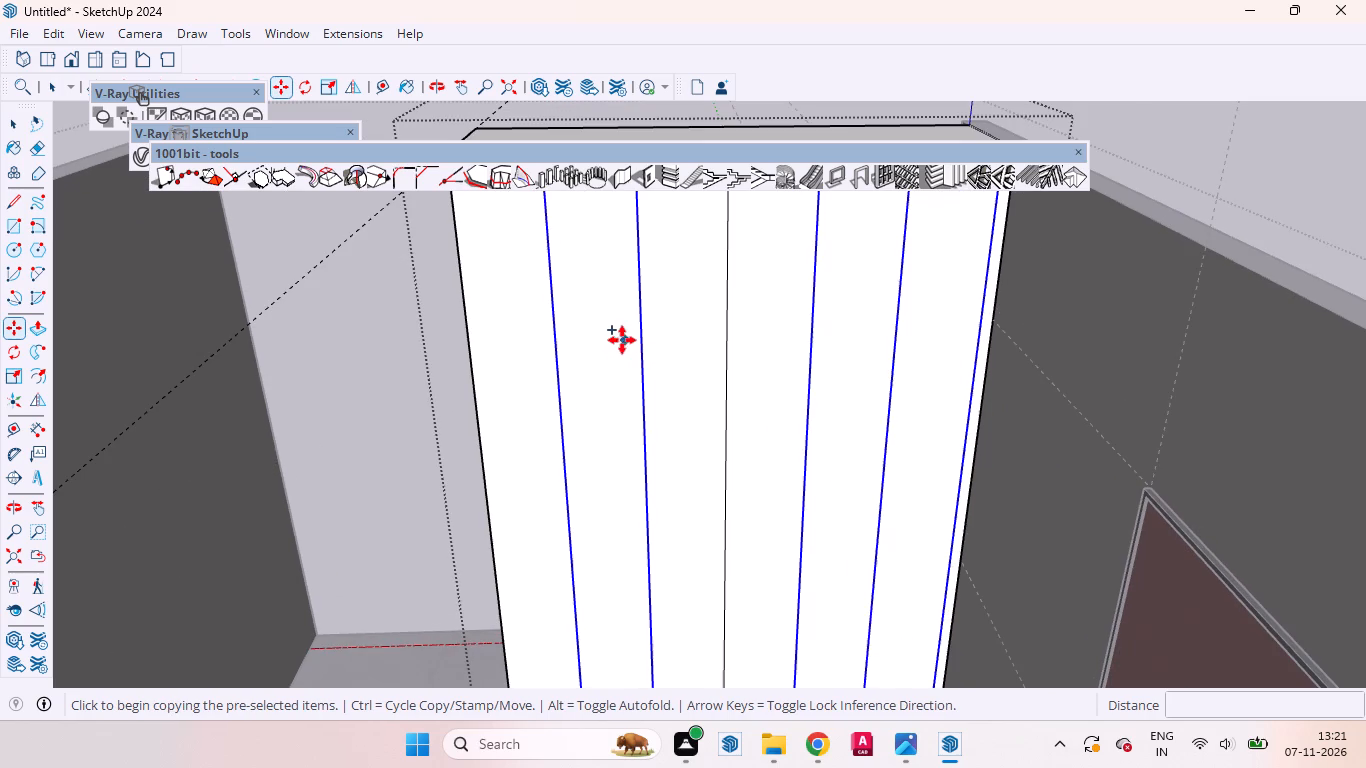
left_click(618, 342)
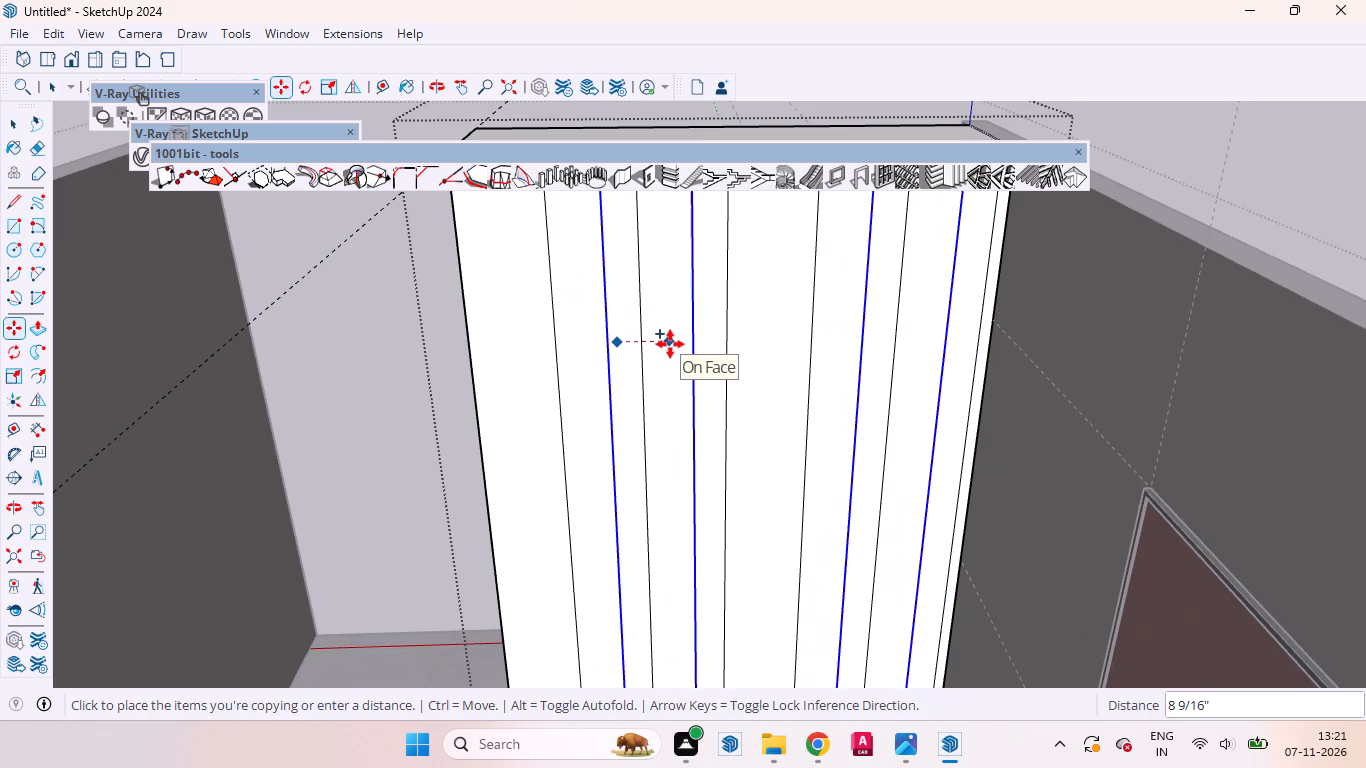
type("3mm")
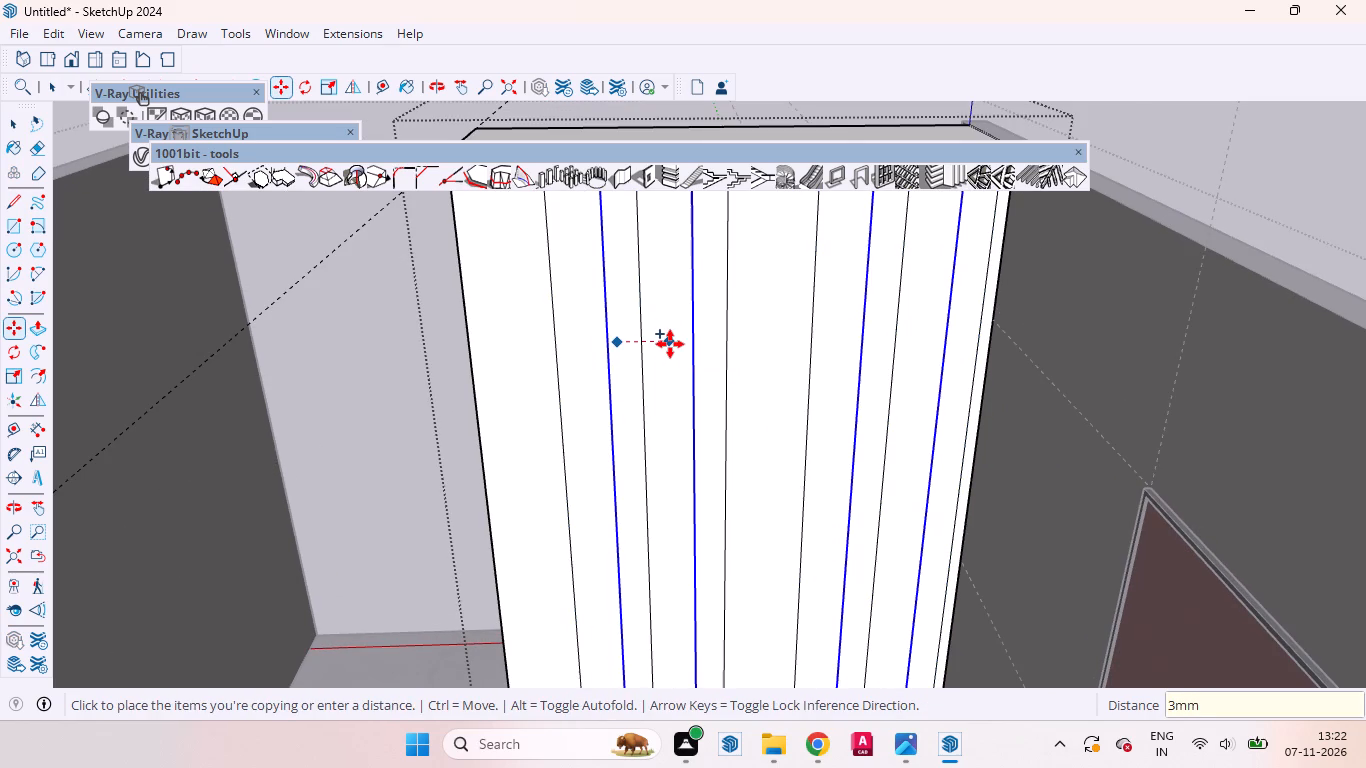
key("Return")
key("space")
scroll(859, 502, "down", 3)
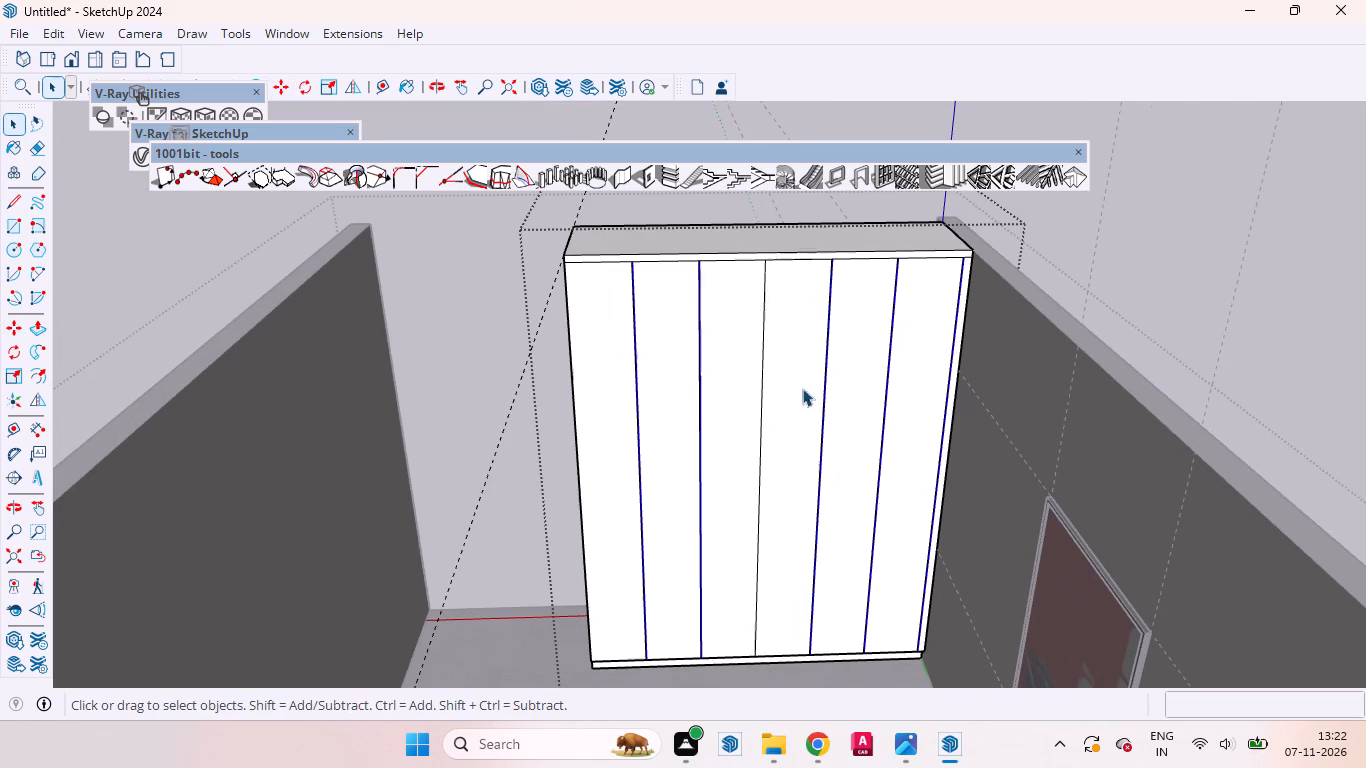
Copy the top strip's lower line segments above the two outermost door panels on each side 3 mm straight down.
scroll(612, 248, "up", 10)
scroll(603, 262, "down", 2)
scroll(603, 262, "up", 8)
scroll(625, 272, "down", 3)
scroll(625, 272, "up", 1)
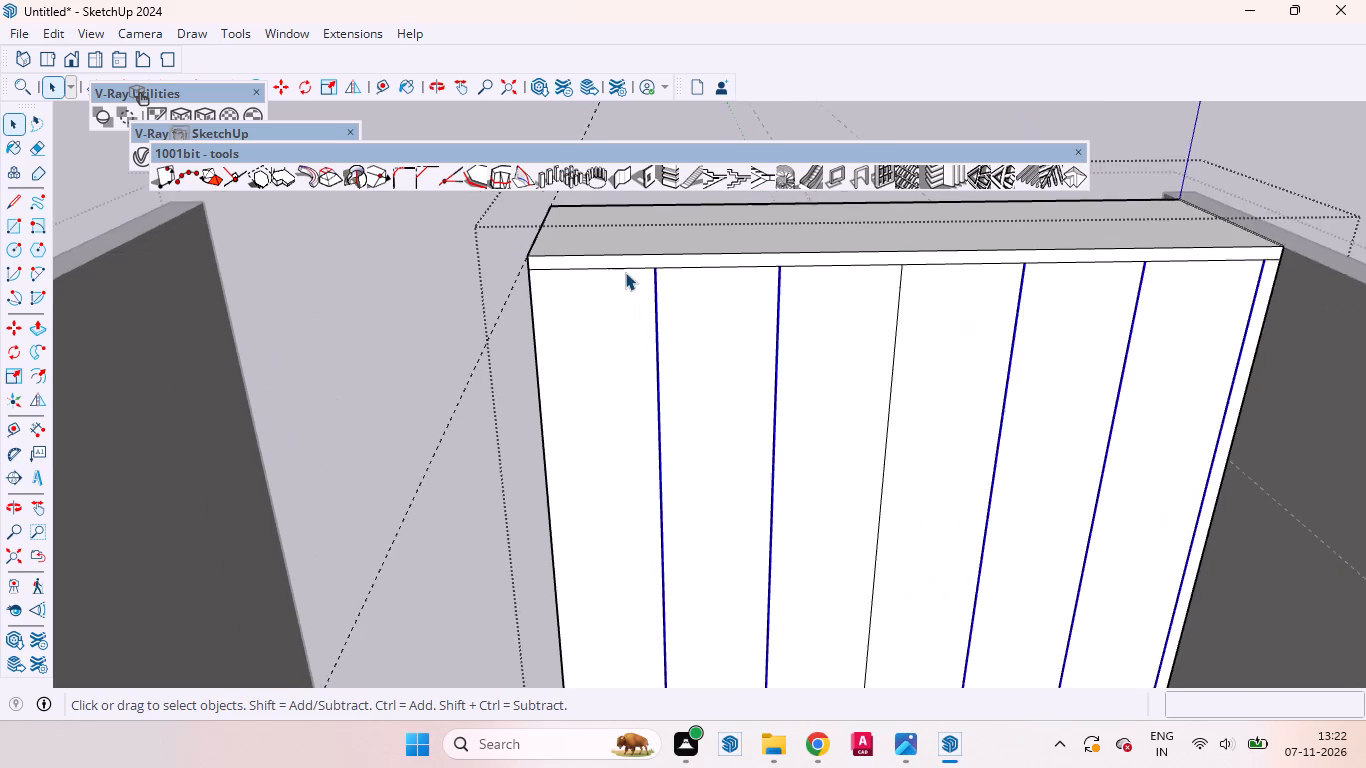
scroll(625, 272, "up", 13)
scroll(637, 262, "down", 1)
scroll(637, 262, "up", 1)
scroll(637, 262, "down", 1)
scroll(637, 262, "up", 14)
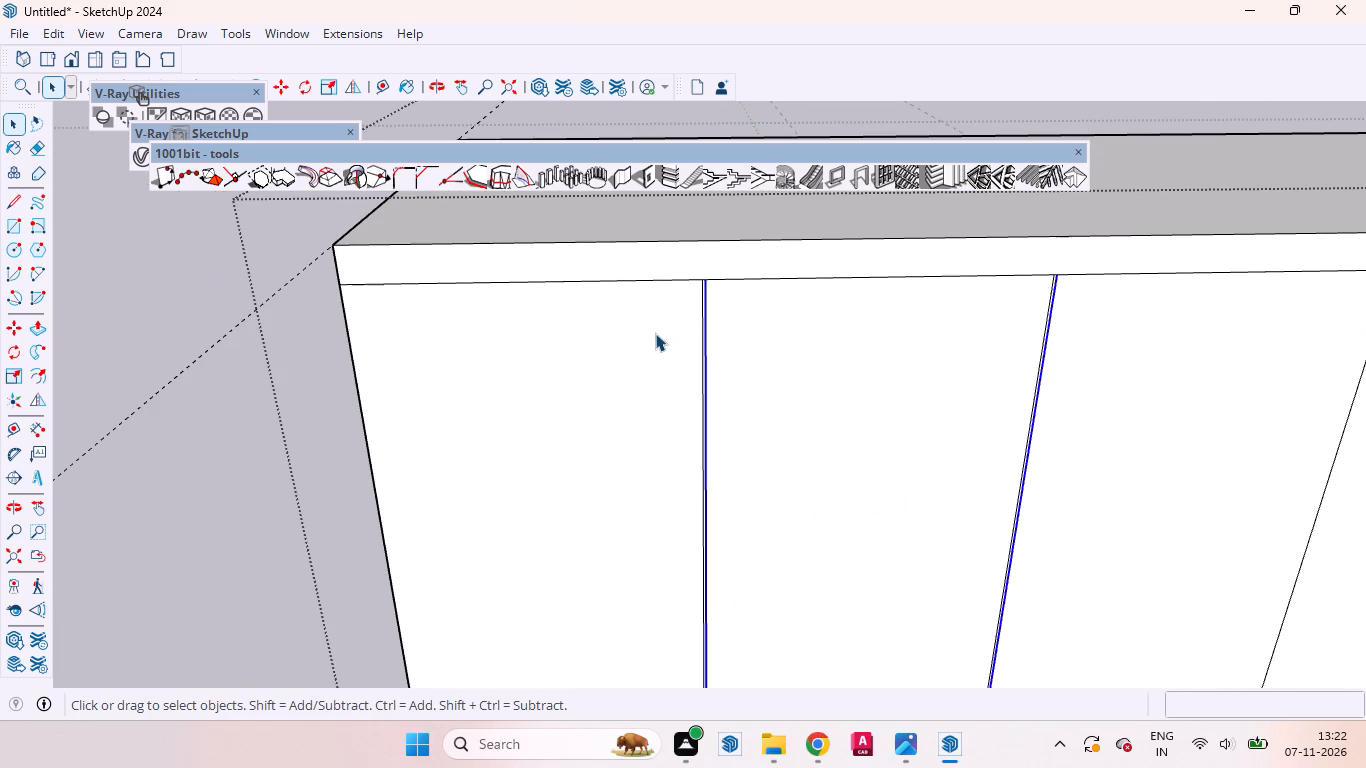
left_click(655, 333)
scroll(660, 287, "up", 4)
left_click(661, 280)
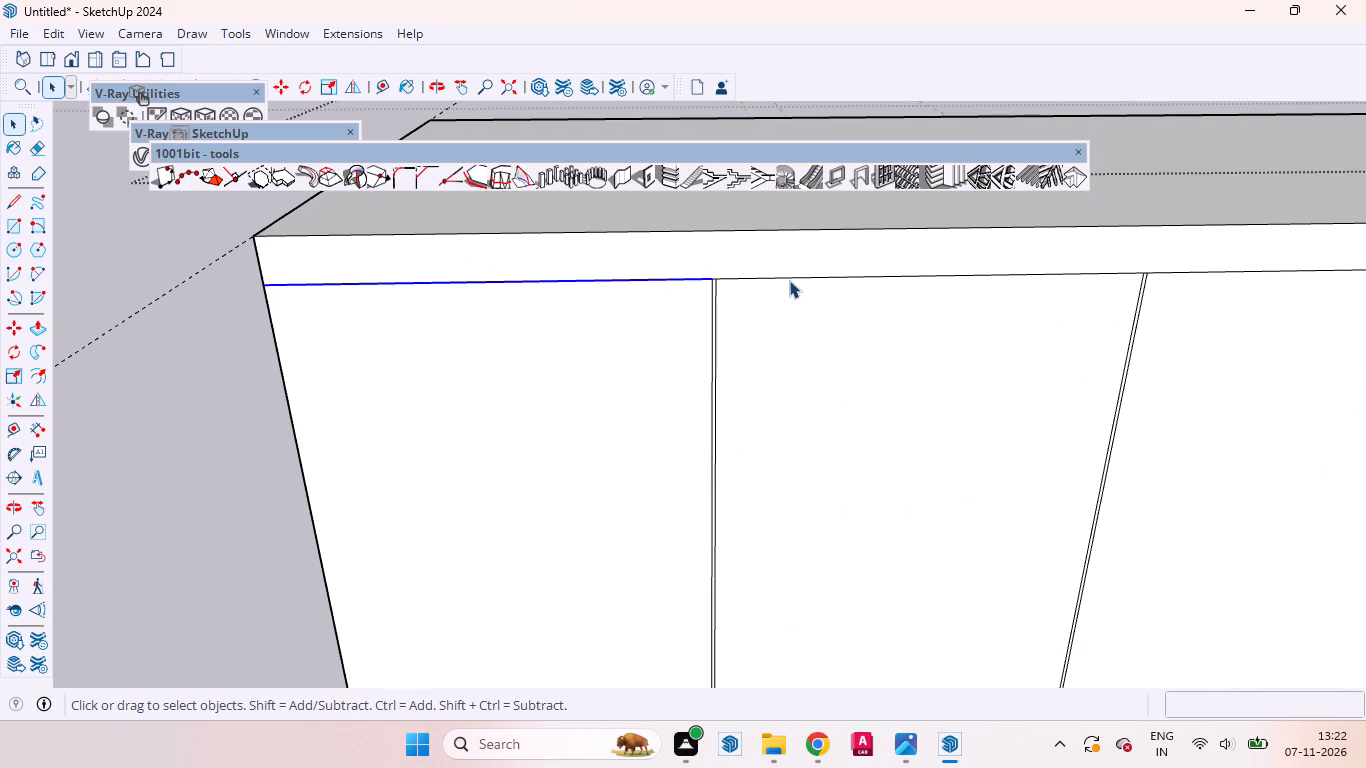
left_click(787, 277, "ctrl")
scroll(612, 308, "down", 8)
scroll(521, 309, "up", 1)
scroll(521, 309, "down", 6)
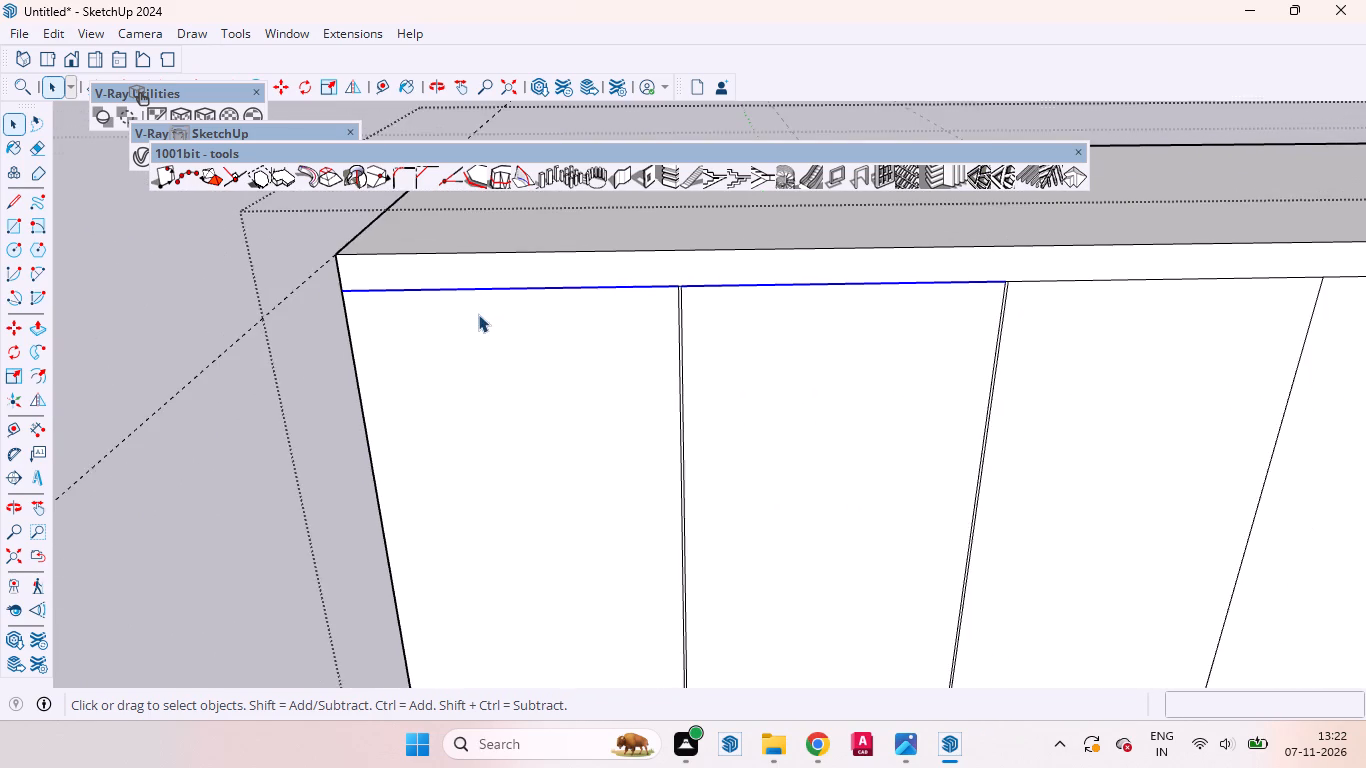
scroll(569, 339, "down", 1)
scroll(569, 339, "up", 1)
scroll(569, 339, "down", 9)
scroll(1159, 304, "up", 4)
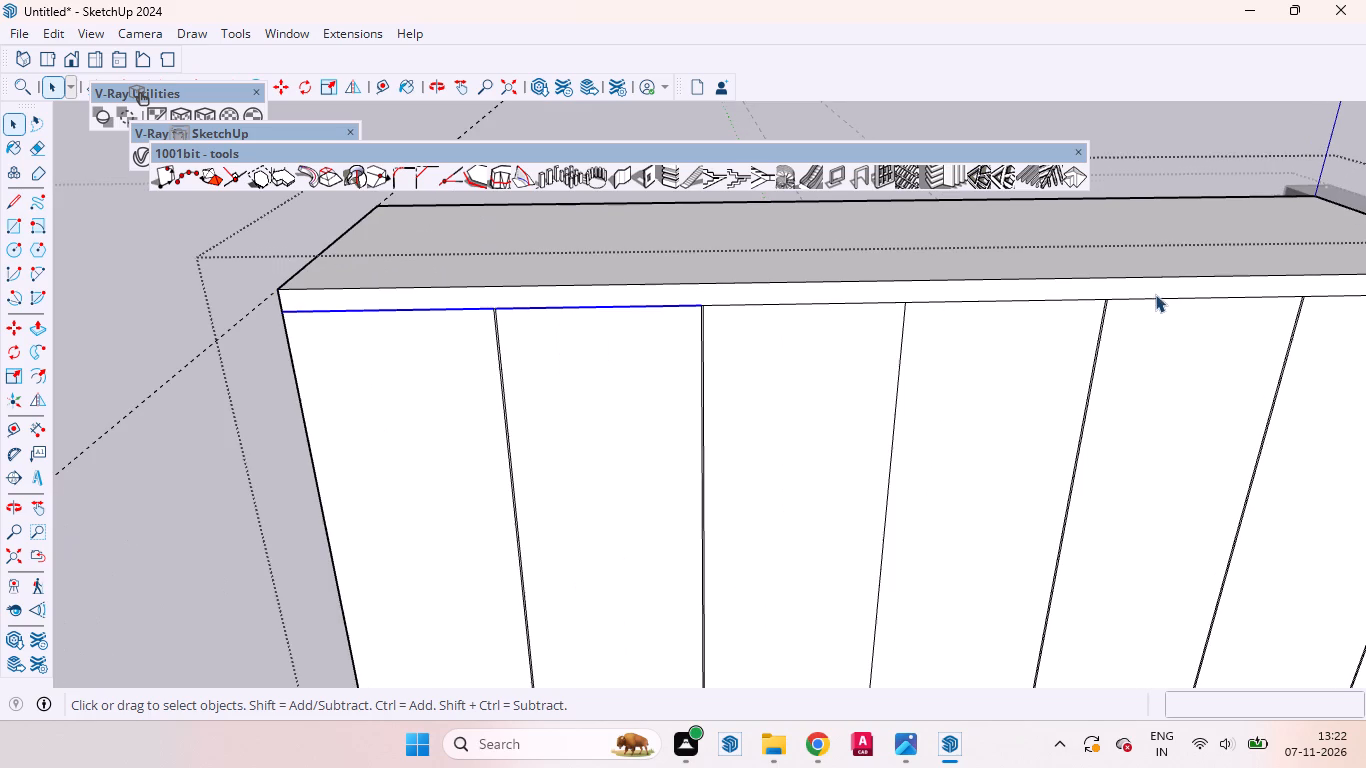
left_click(1152, 300)
scroll(709, 308, "down", 5)
scroll(560, 316, "down", 10)
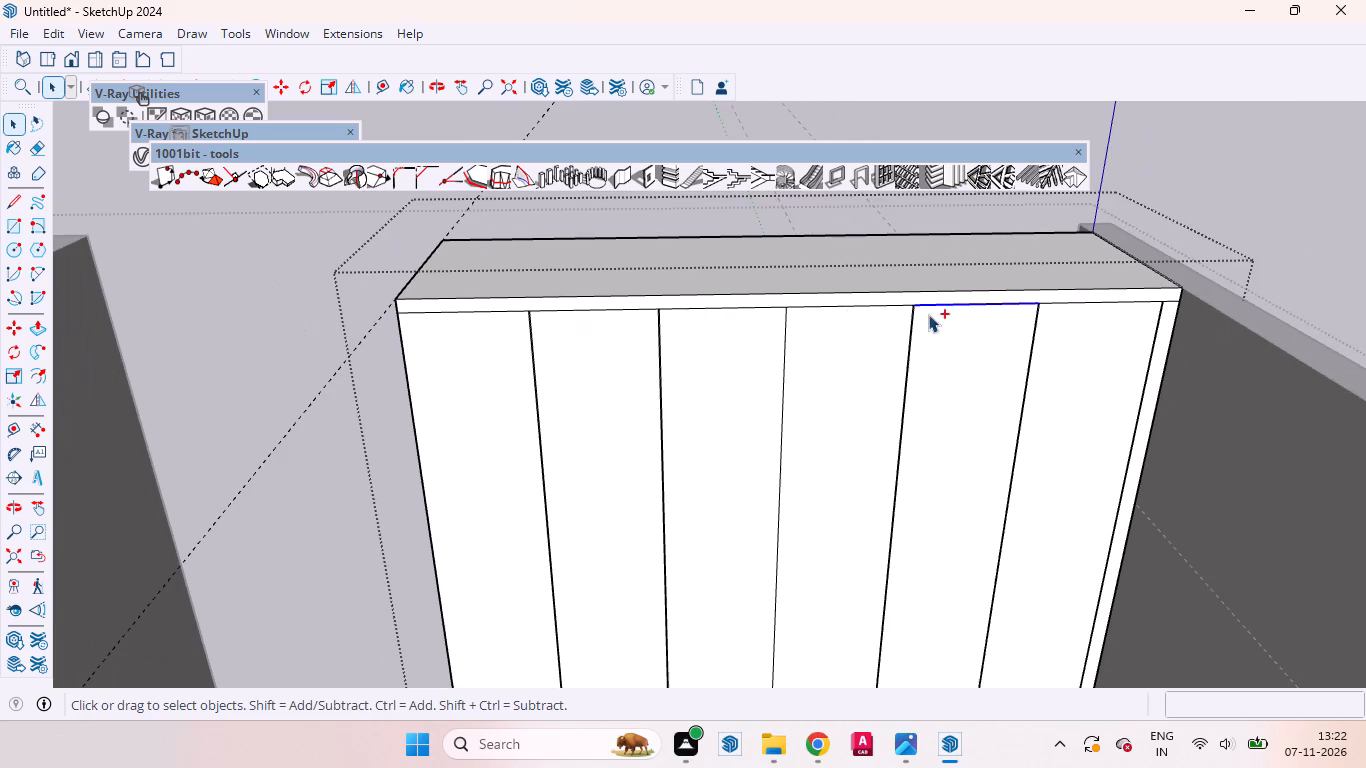
scroll(1093, 319, "up", 3, "ctrl")
scroll(1093, 319, "down", 2, "ctrl")
scroll(1093, 318, "up", 5, "ctrl")
left_click(1078, 300, "ctrl")
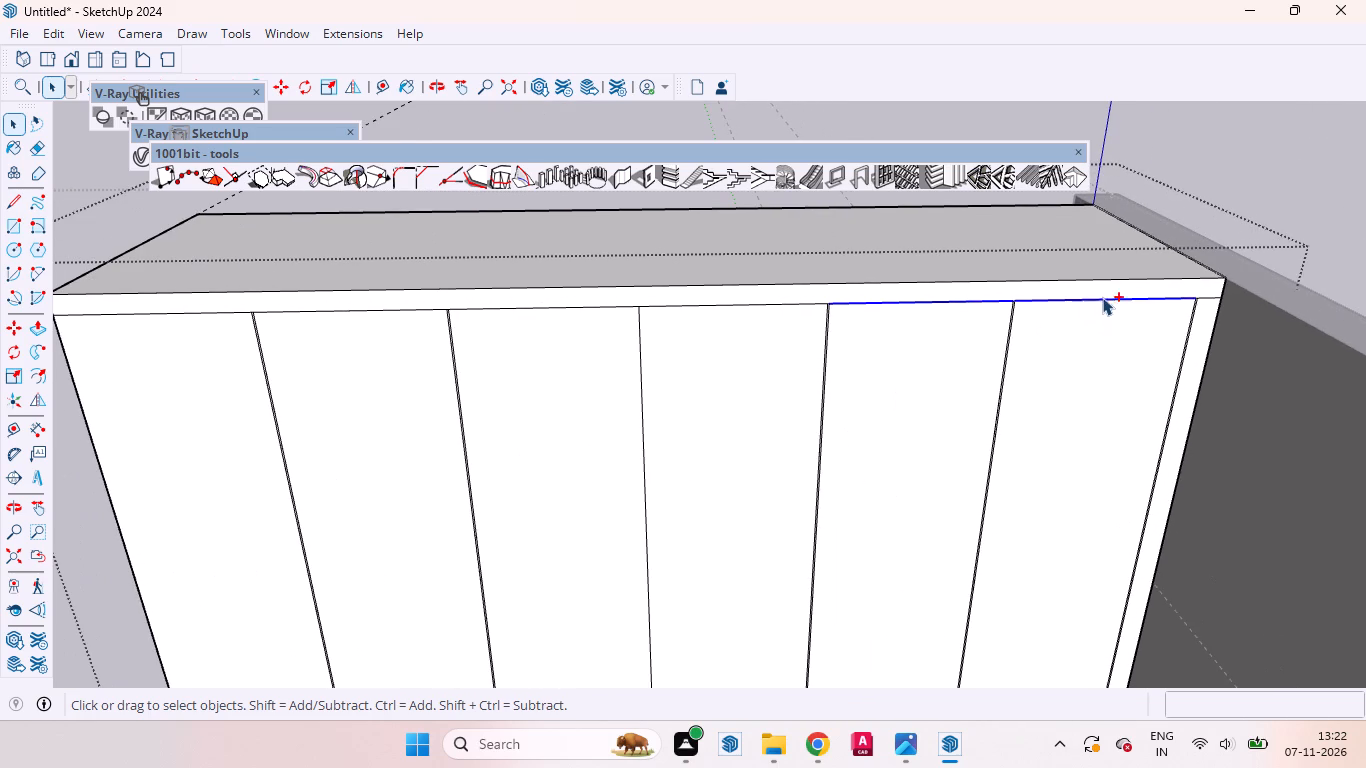
scroll(1178, 301, "down", 9, "ctrl")
scroll(452, 317, "up", 7, "ctrl")
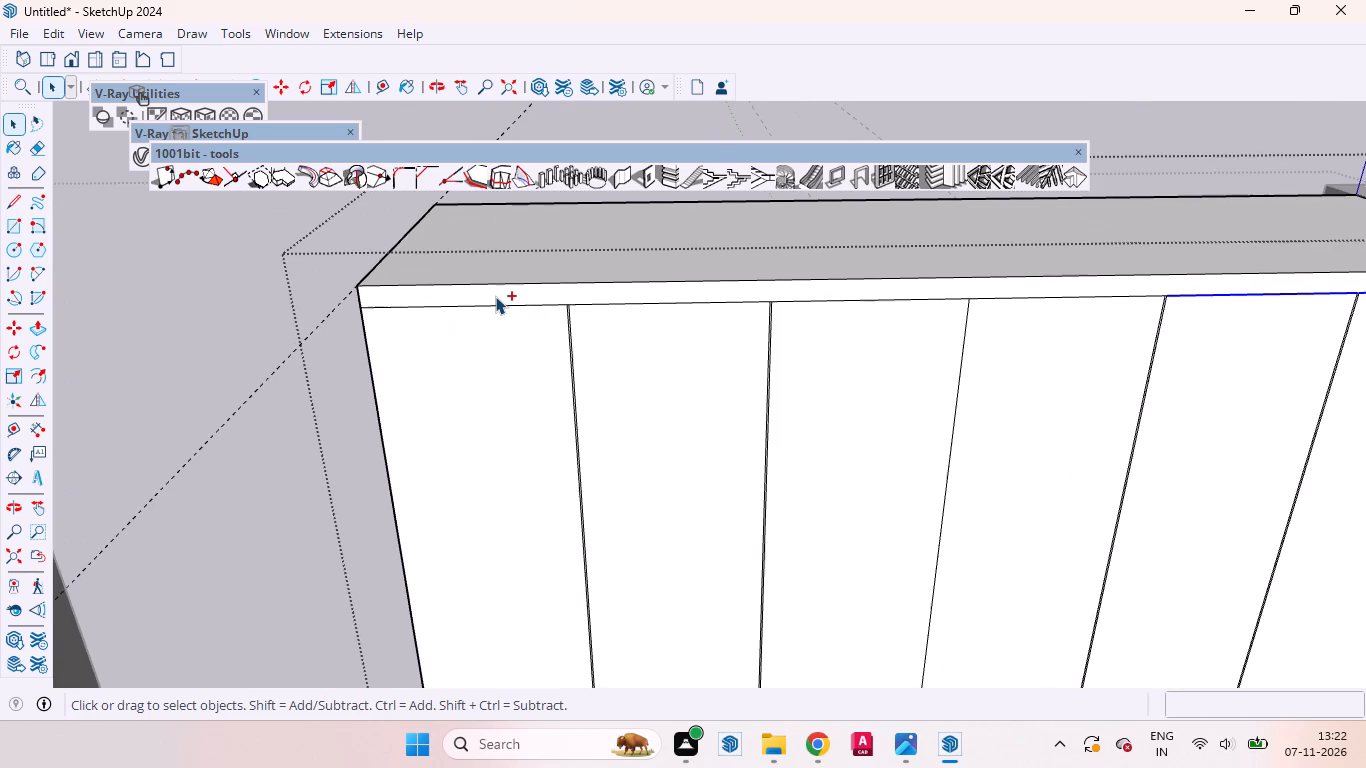
left_click(499, 305, "ctrl")
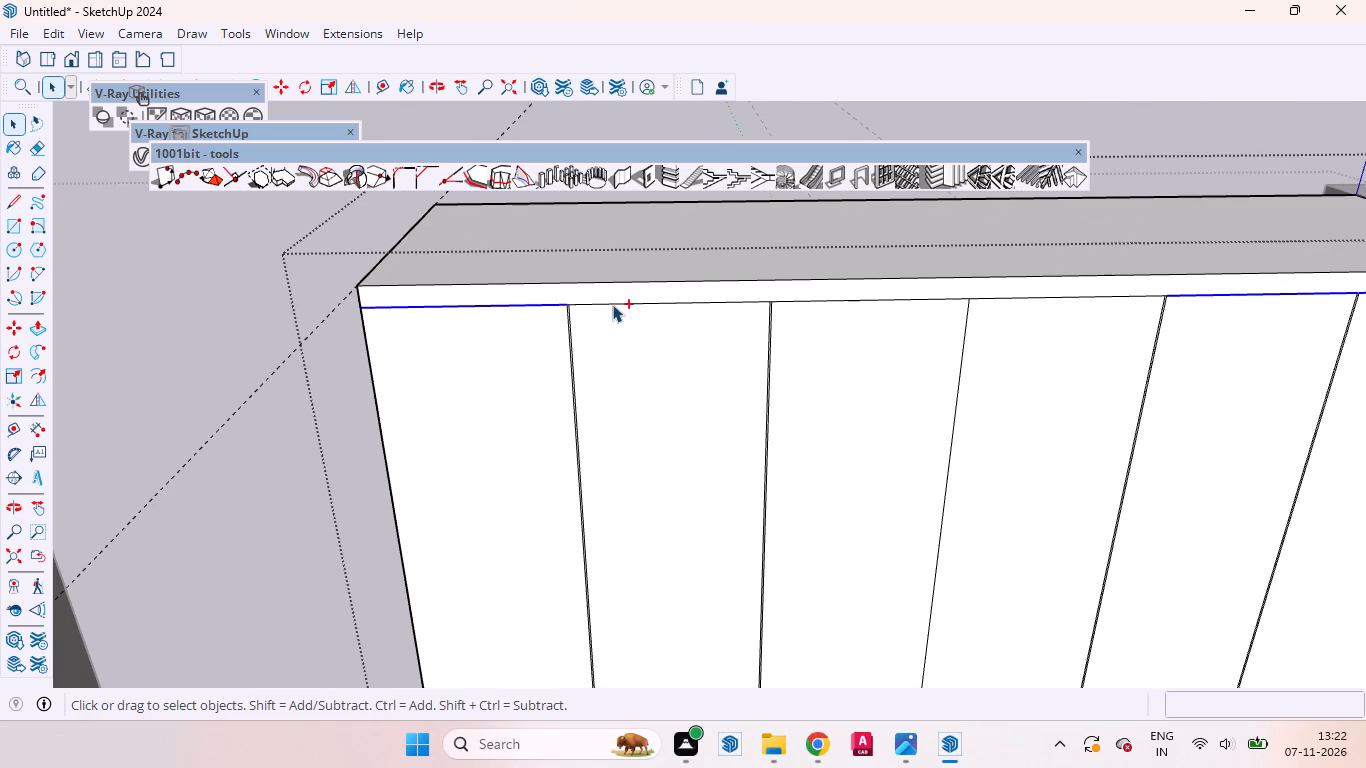
left_click(612, 304, "ctrl")
scroll(687, 333, "down", 6, "ctrl")
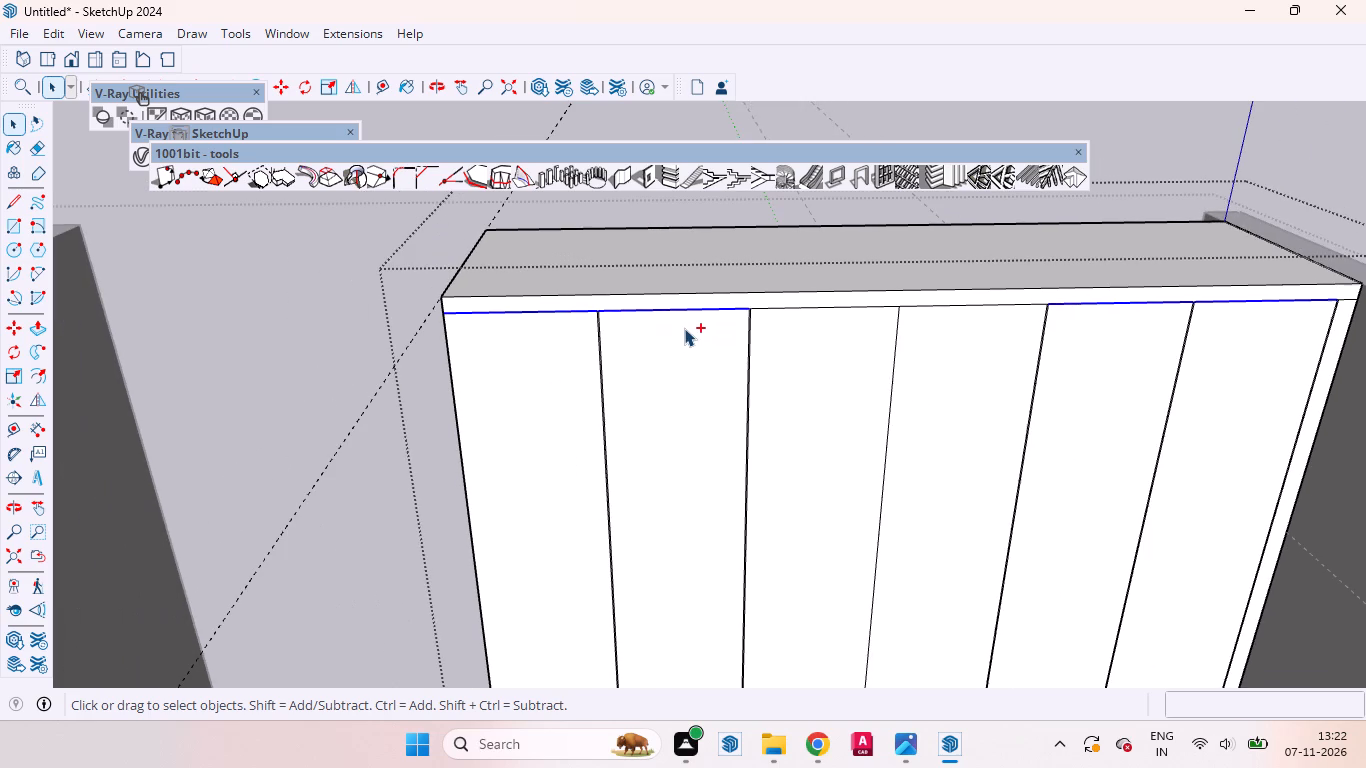
key("m")
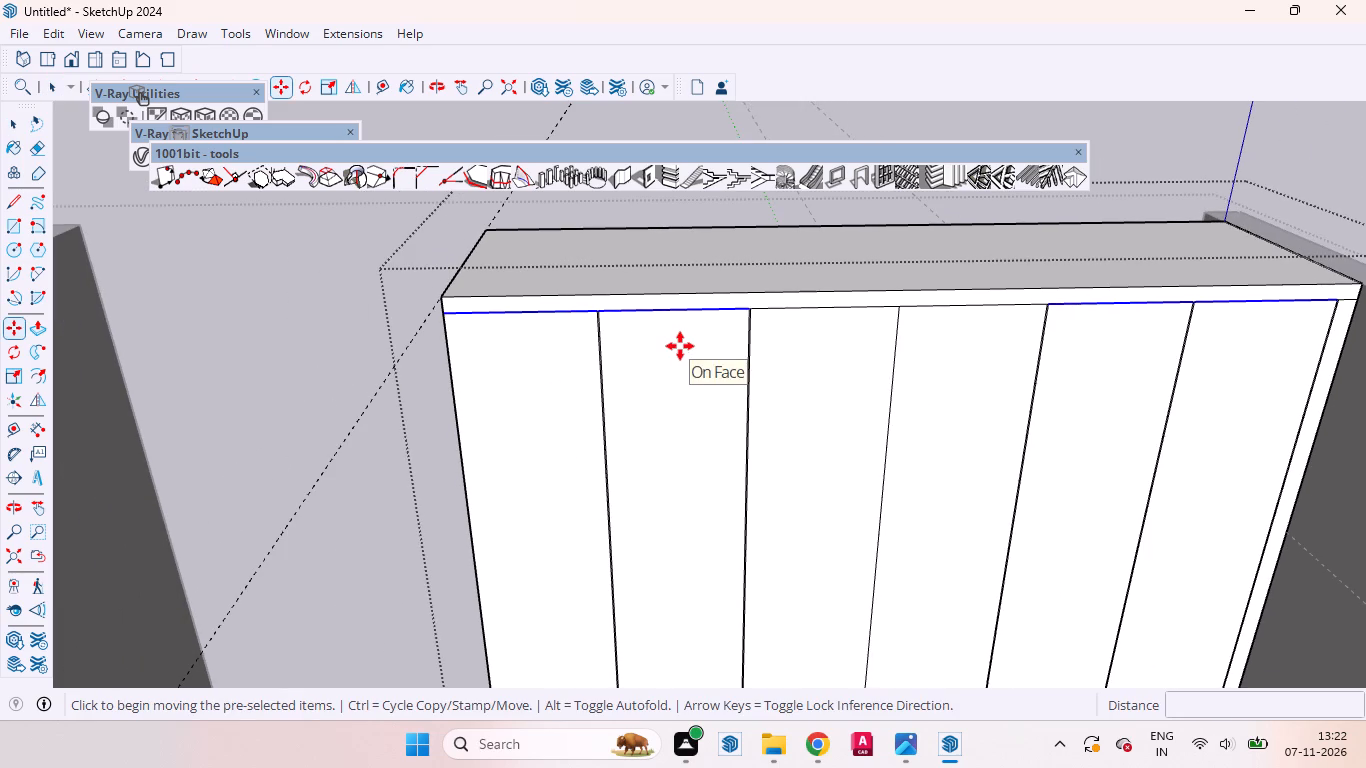
left_click(682, 344)
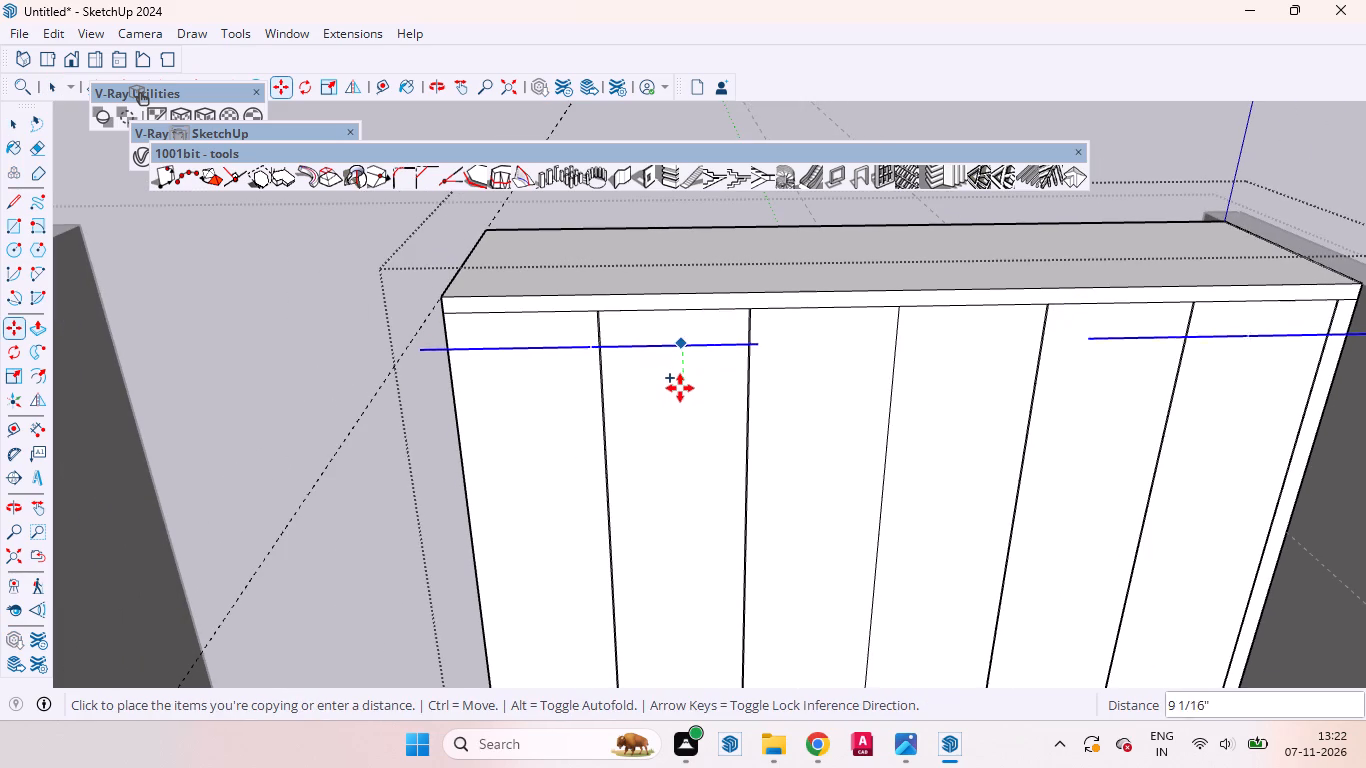
key("Up")
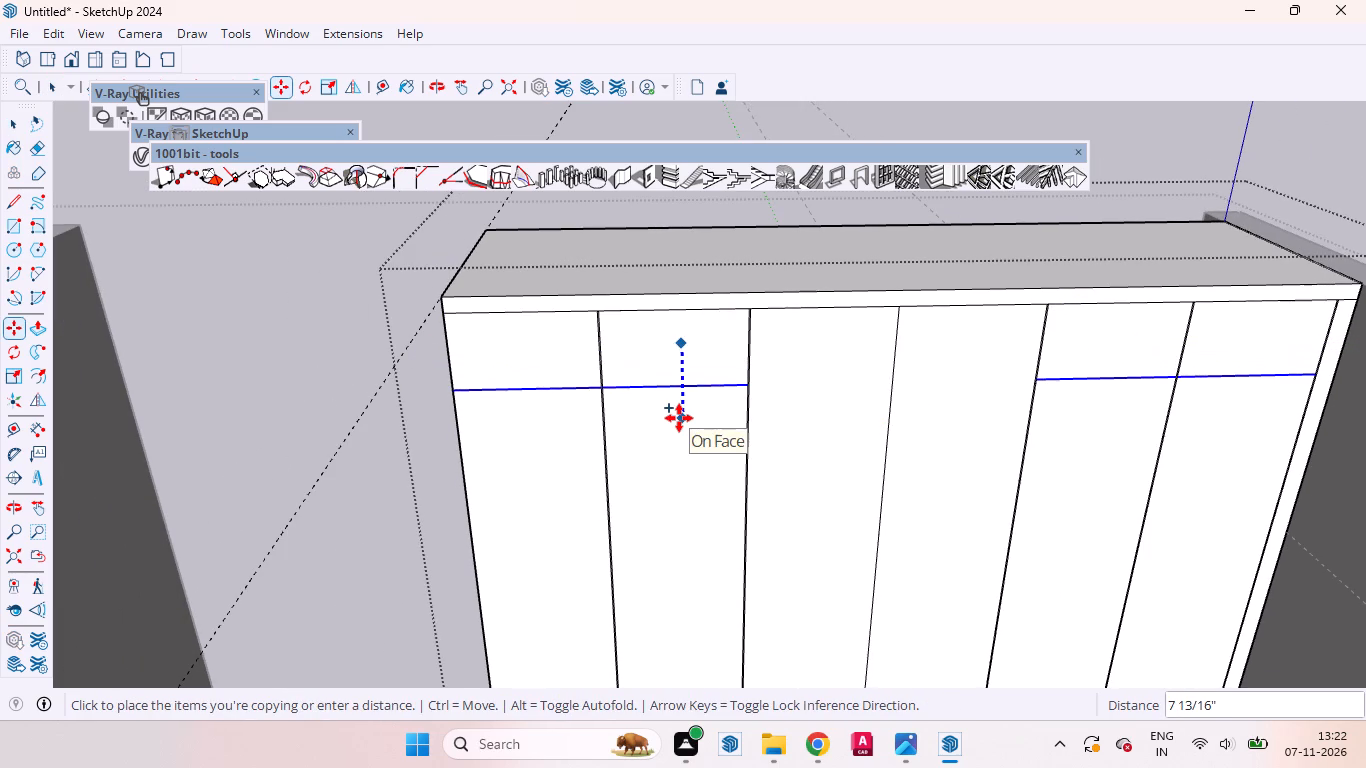
type("3mm")
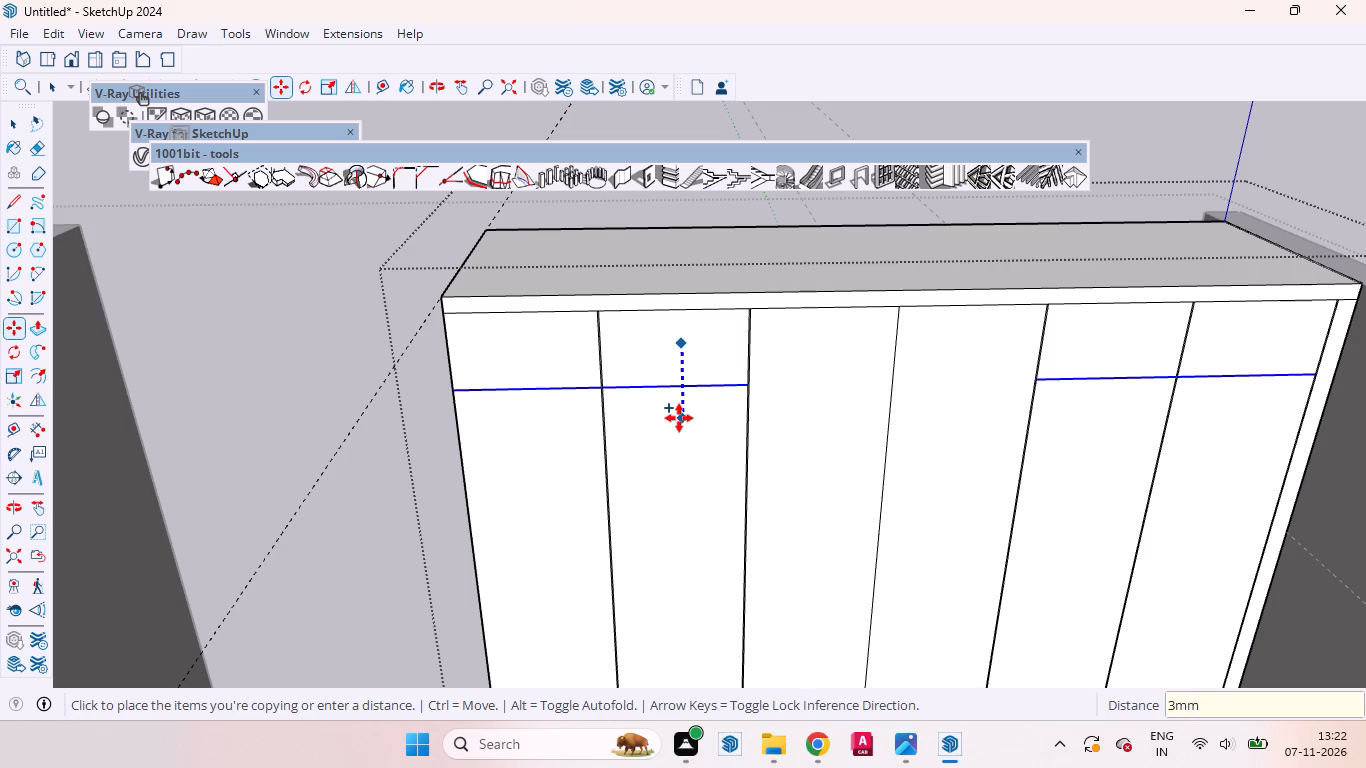
key("Return")
key("space")
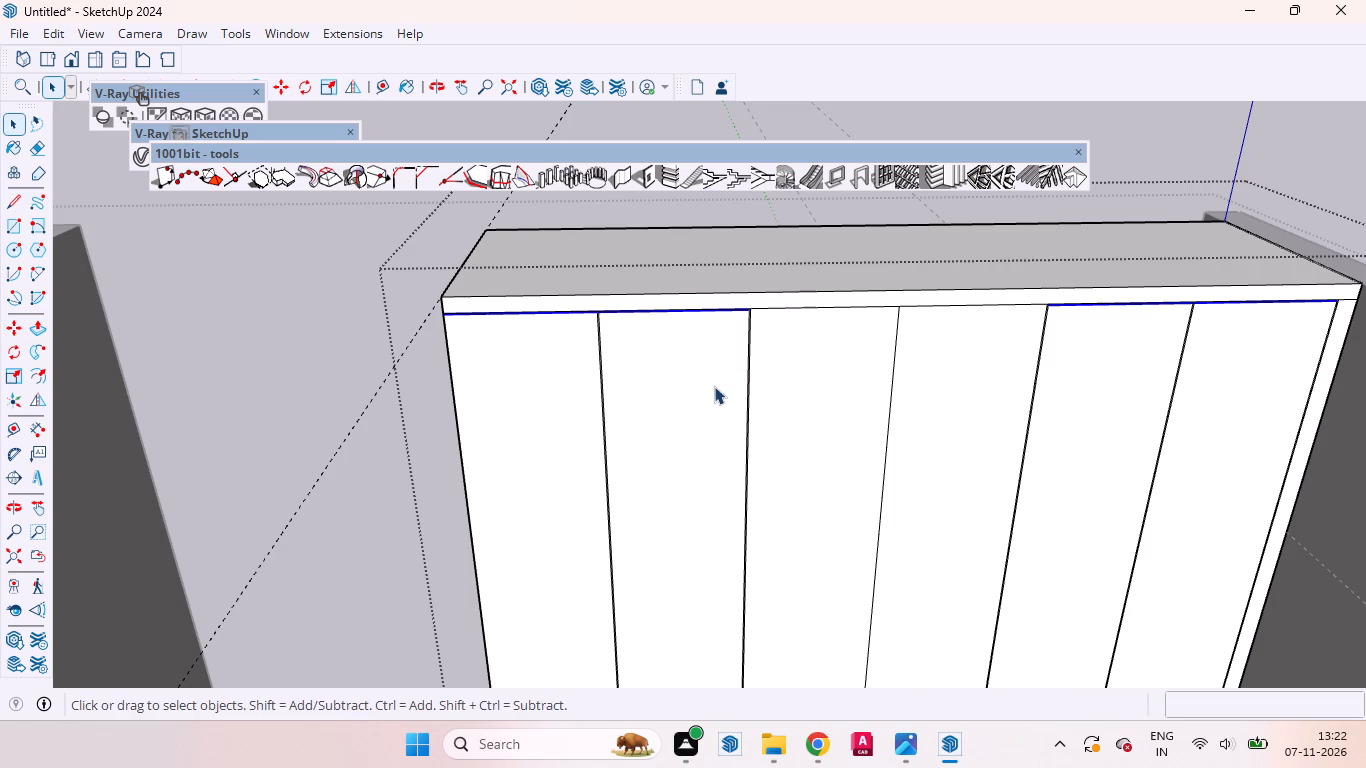
Copy the top strip's lower line segments above the two middle door panels 3 mm down.
scroll(840, 311, "up", 5)
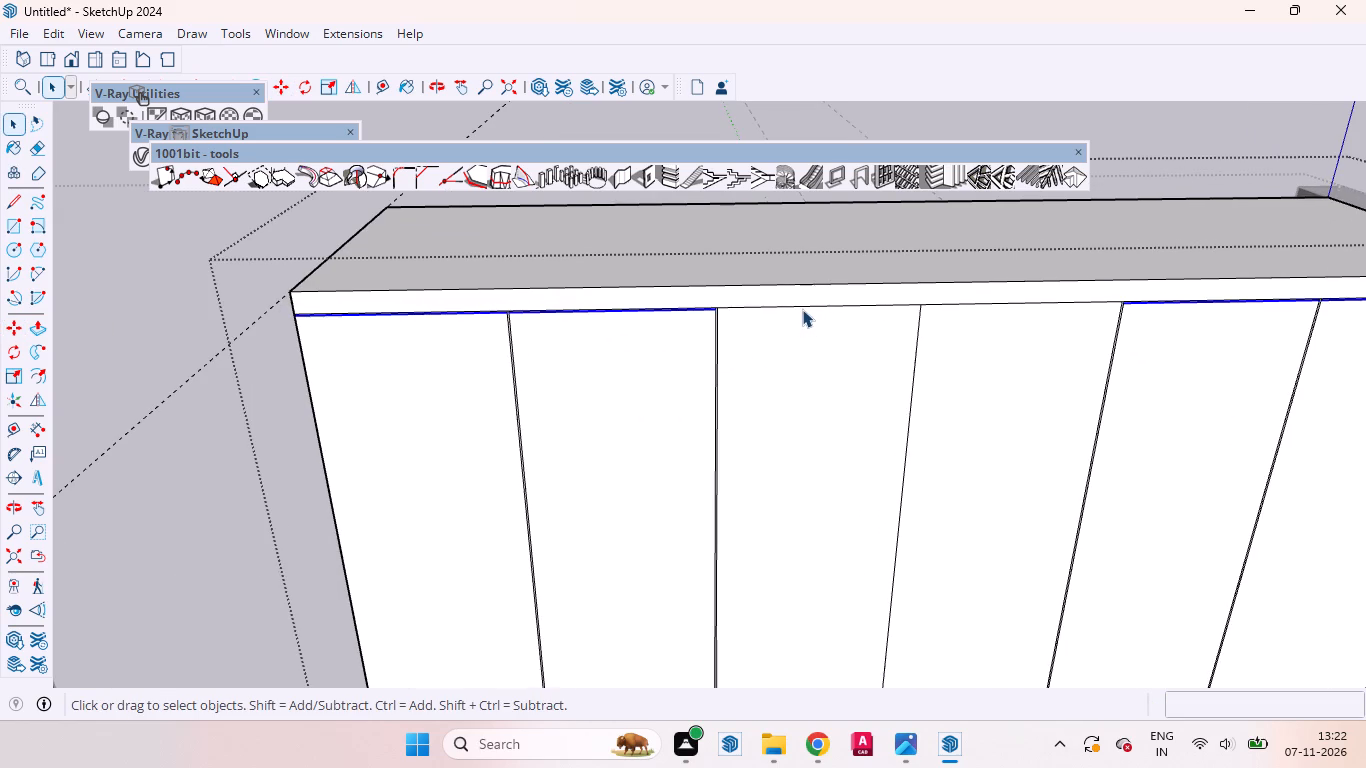
left_click(802, 309)
left_click(981, 306, "ctrl")
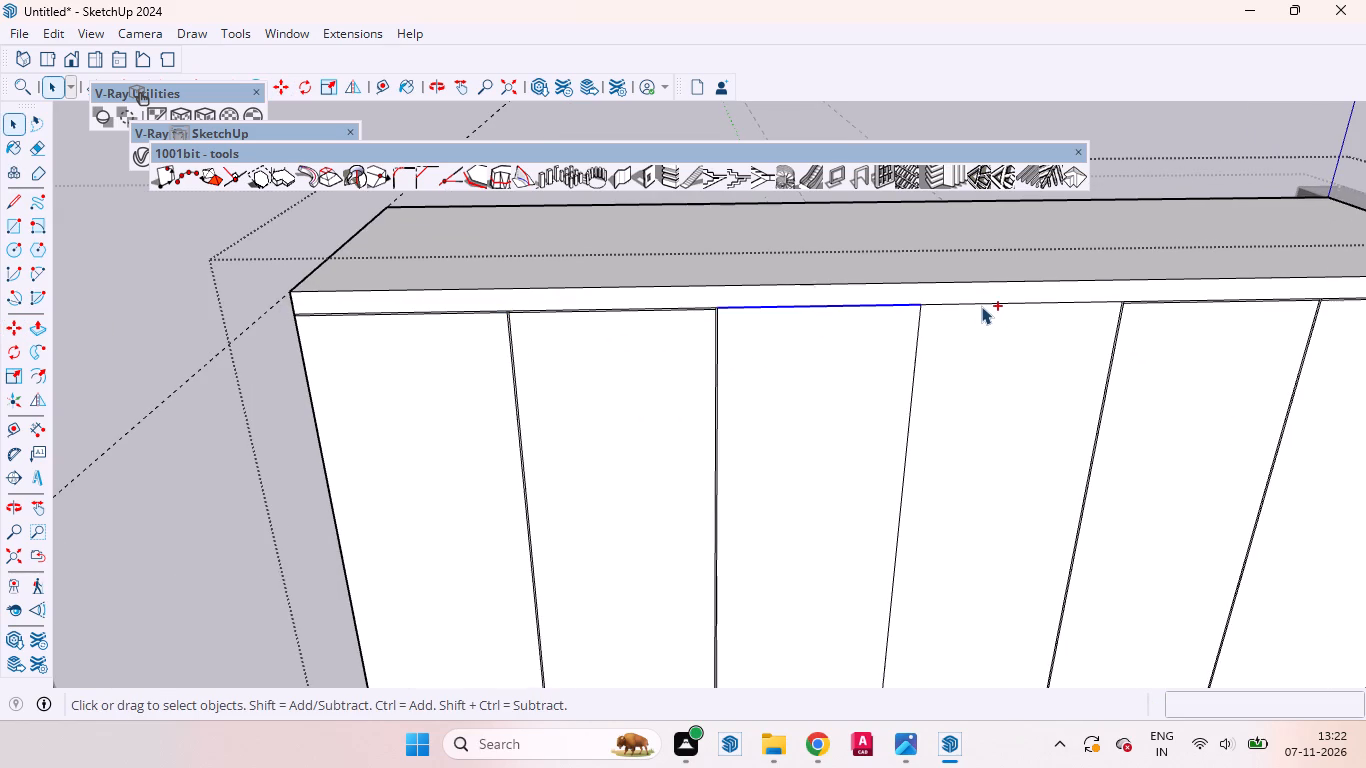
key("m")
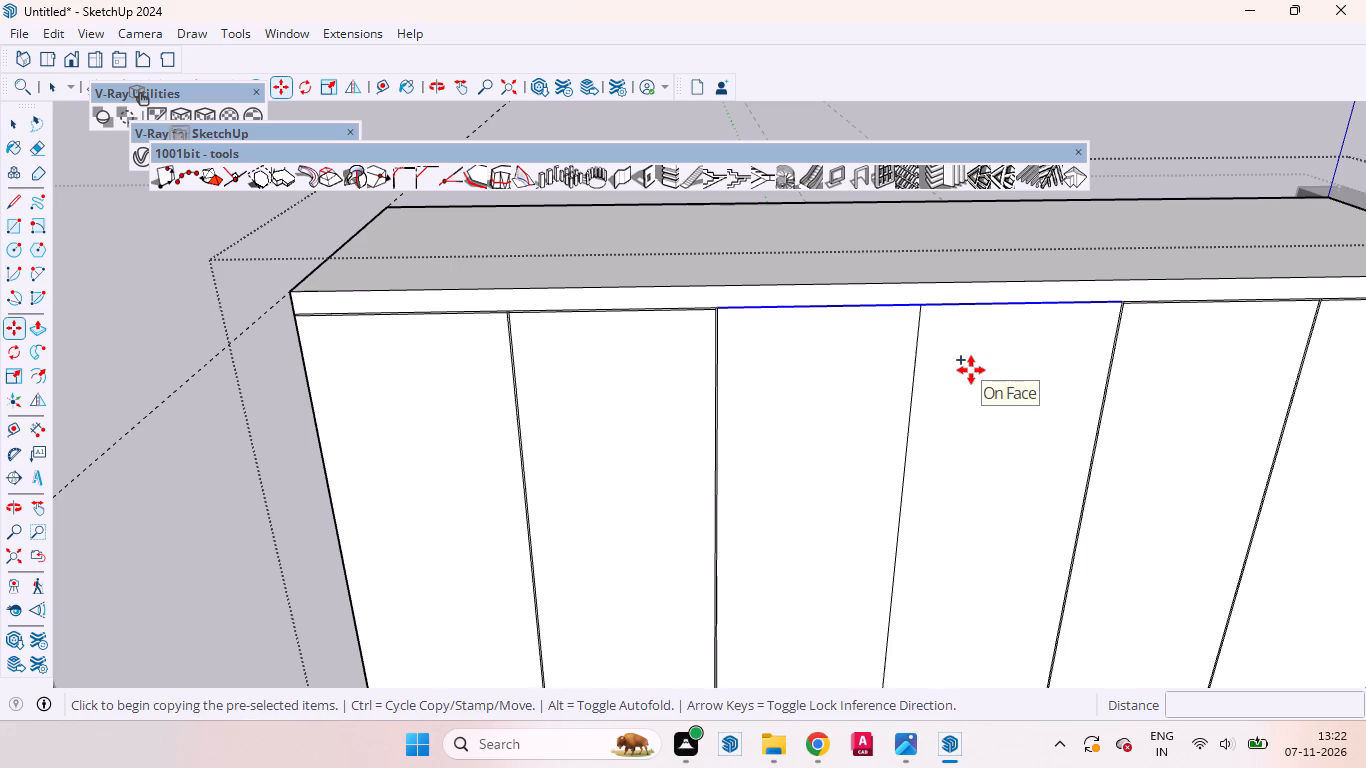
left_click(971, 370)
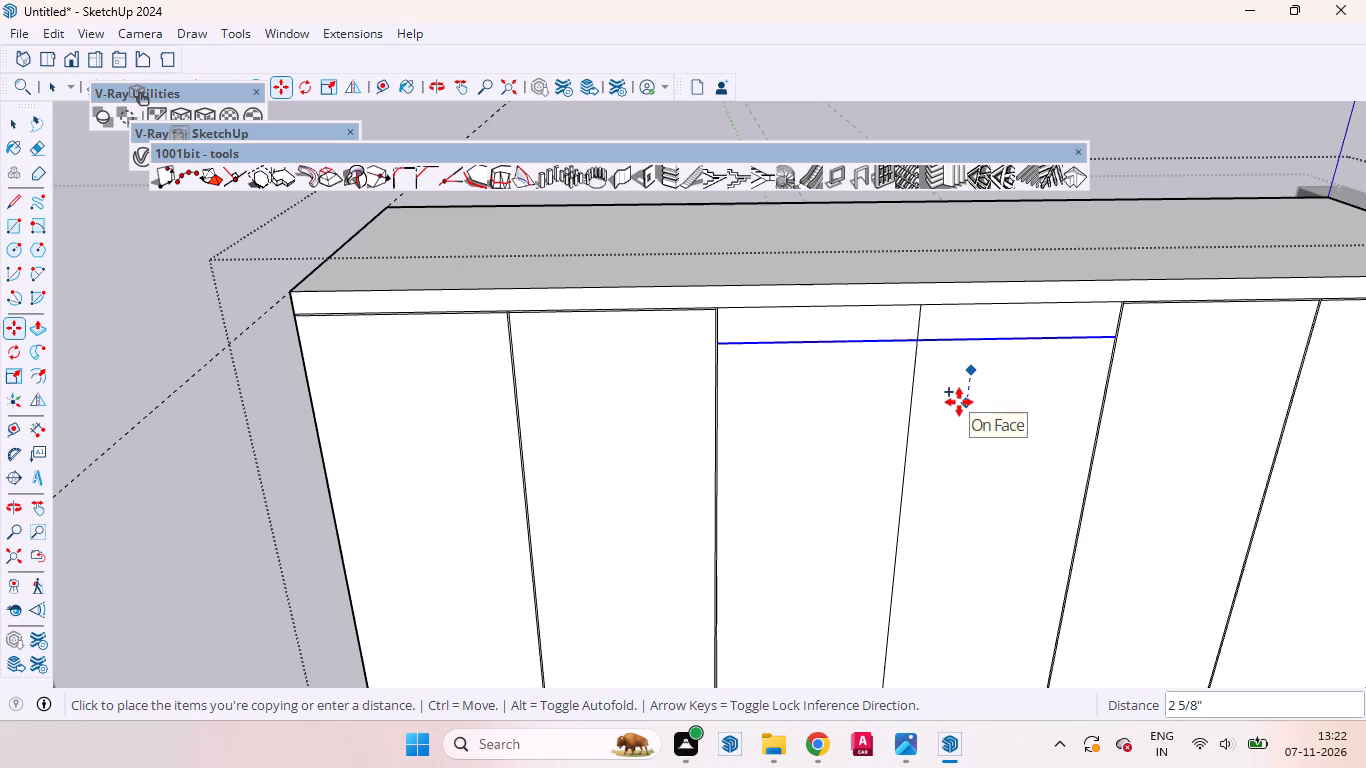
type("3mm")
key("Return")
key("space")
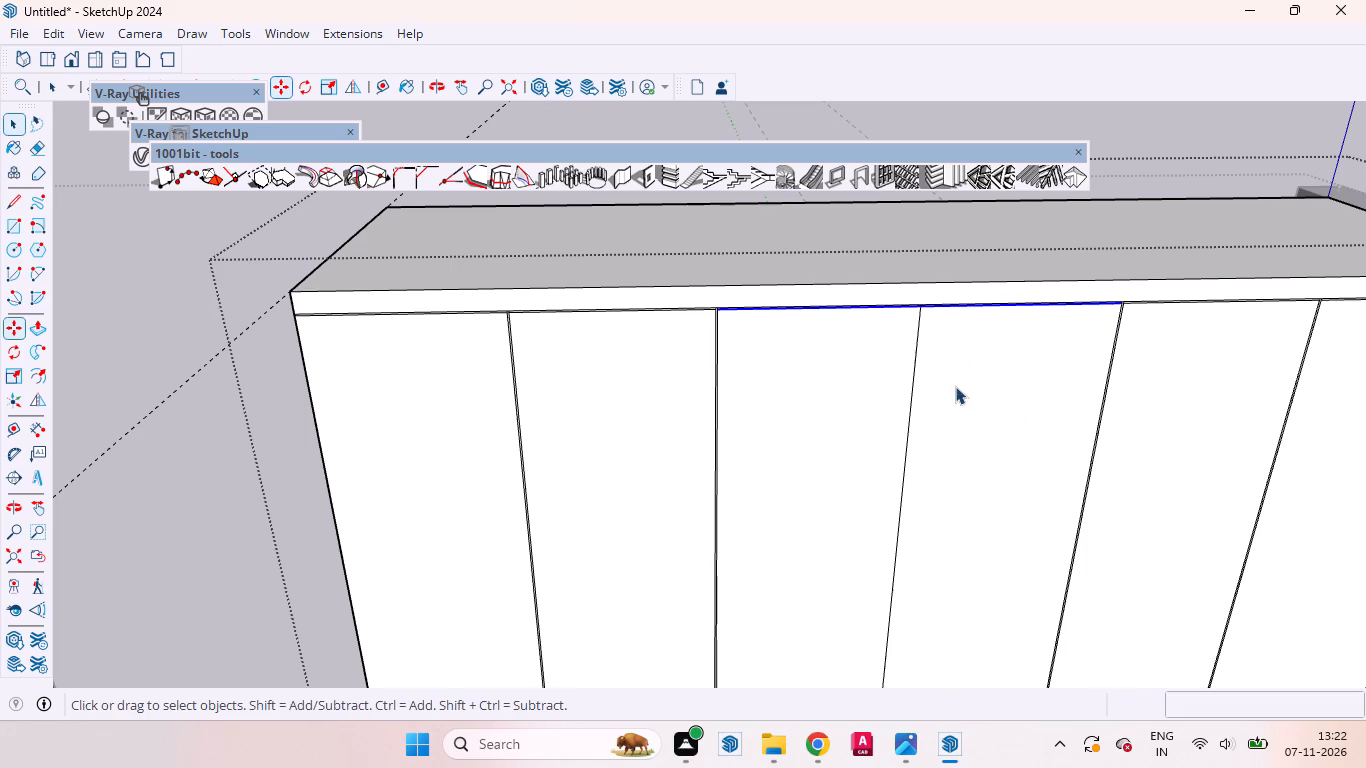
Erase the short piece of the central door division line inside the 3 mm gap below the top strip.
scroll(895, 300, "up", 20)
scroll(895, 300, "up", 12)
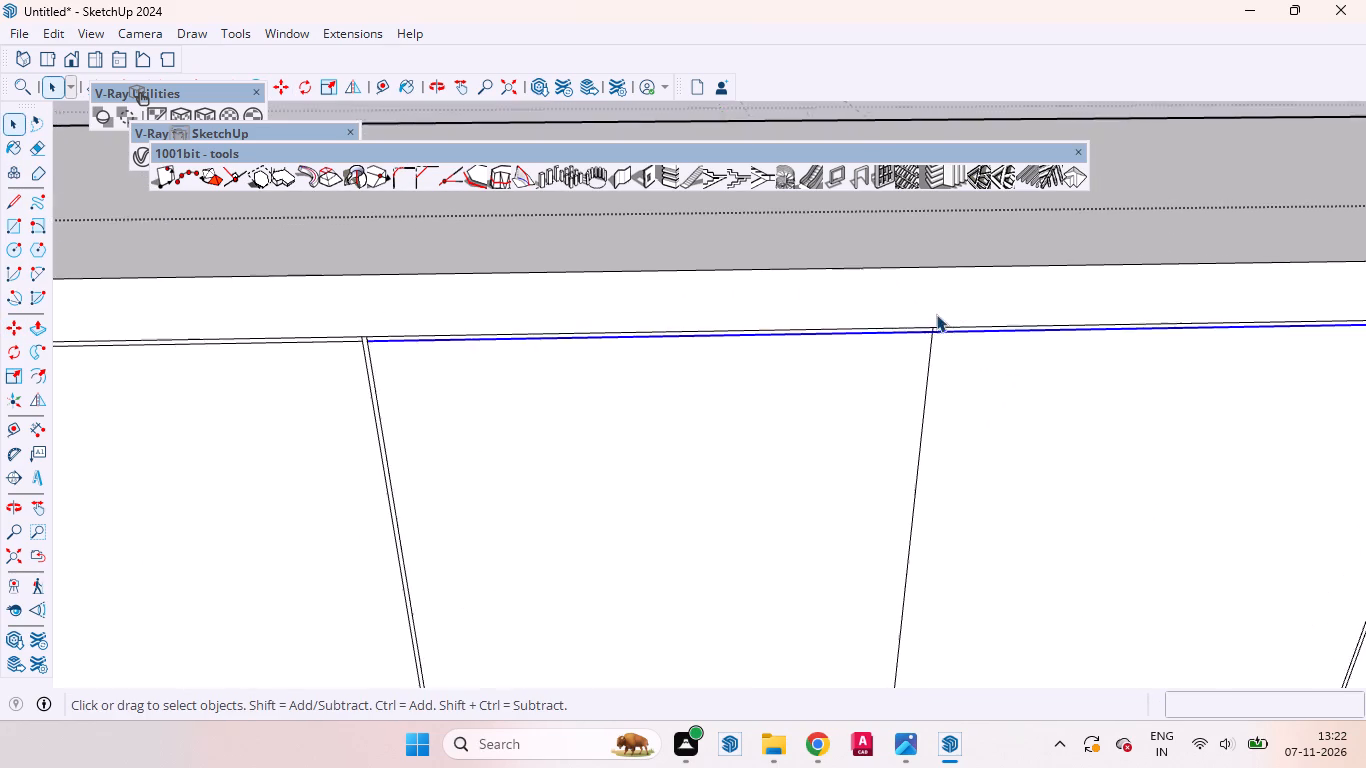
scroll(936, 314, "up", 12)
left_click(951, 383)
scroll(942, 343, "up", 2)
scroll(942, 343, "down", 2)
scroll(942, 343, "up", 11)
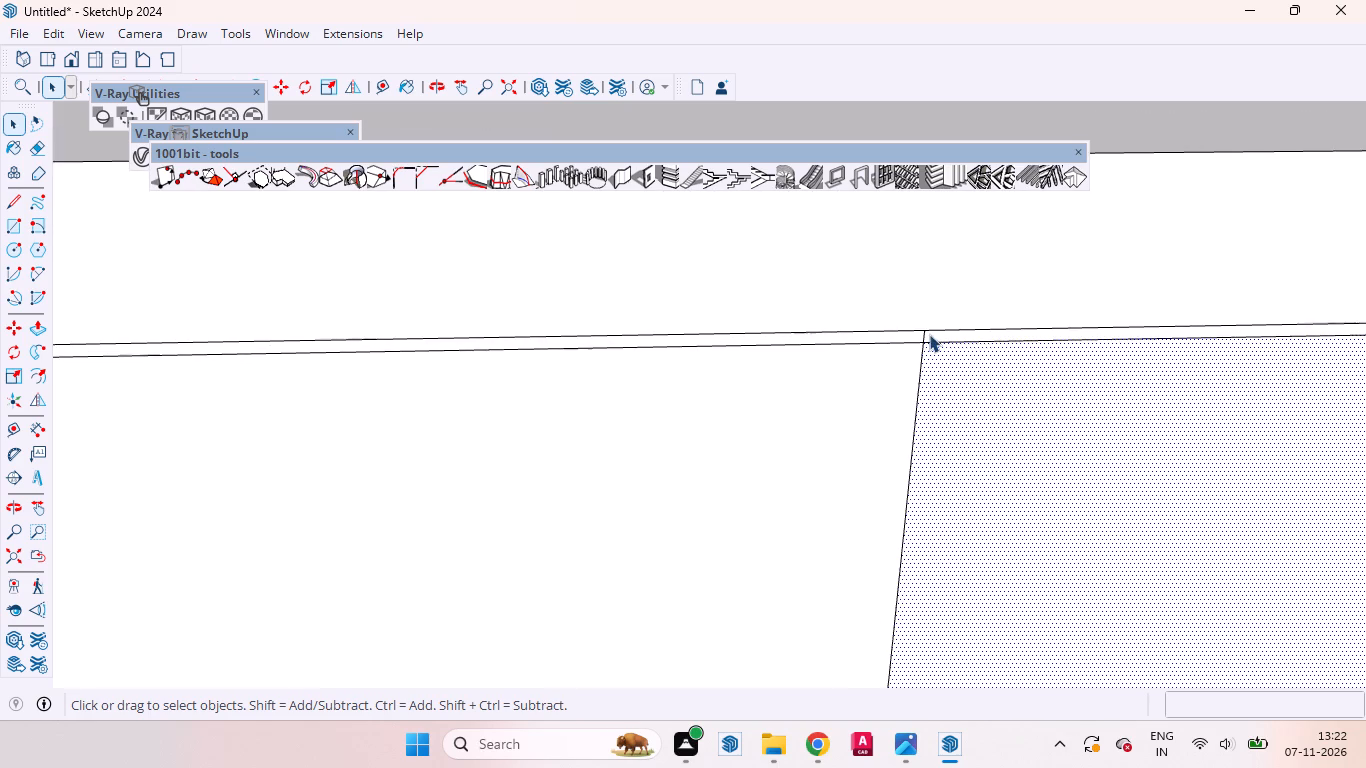
scroll(929, 334, "up", 1)
left_click(921, 338)
right_click(921, 338)
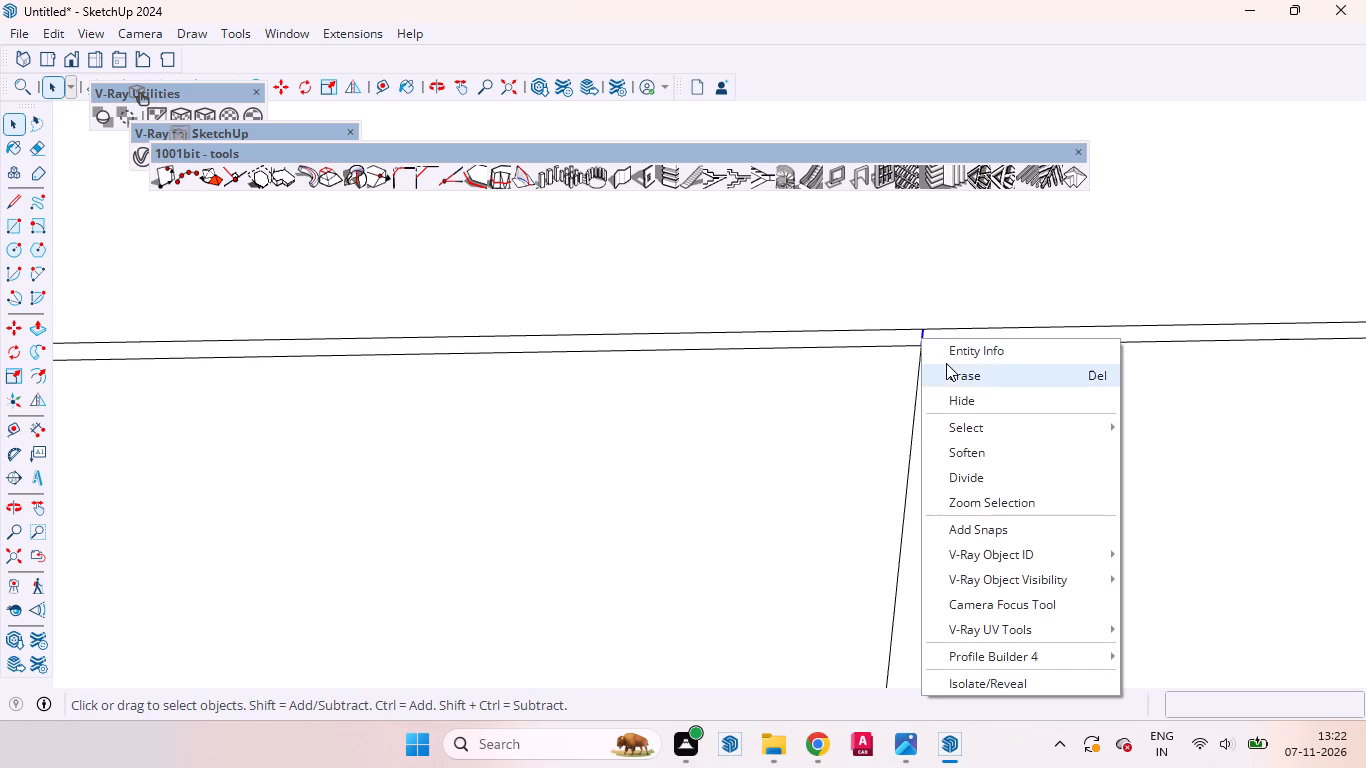
left_click(947, 366)
Erase the central door division line to merge the wardrobe's two middle door panels into one face.
scroll(921, 323, "down", 20)
scroll(946, 303, "up", 1)
scroll(946, 303, "down", 10)
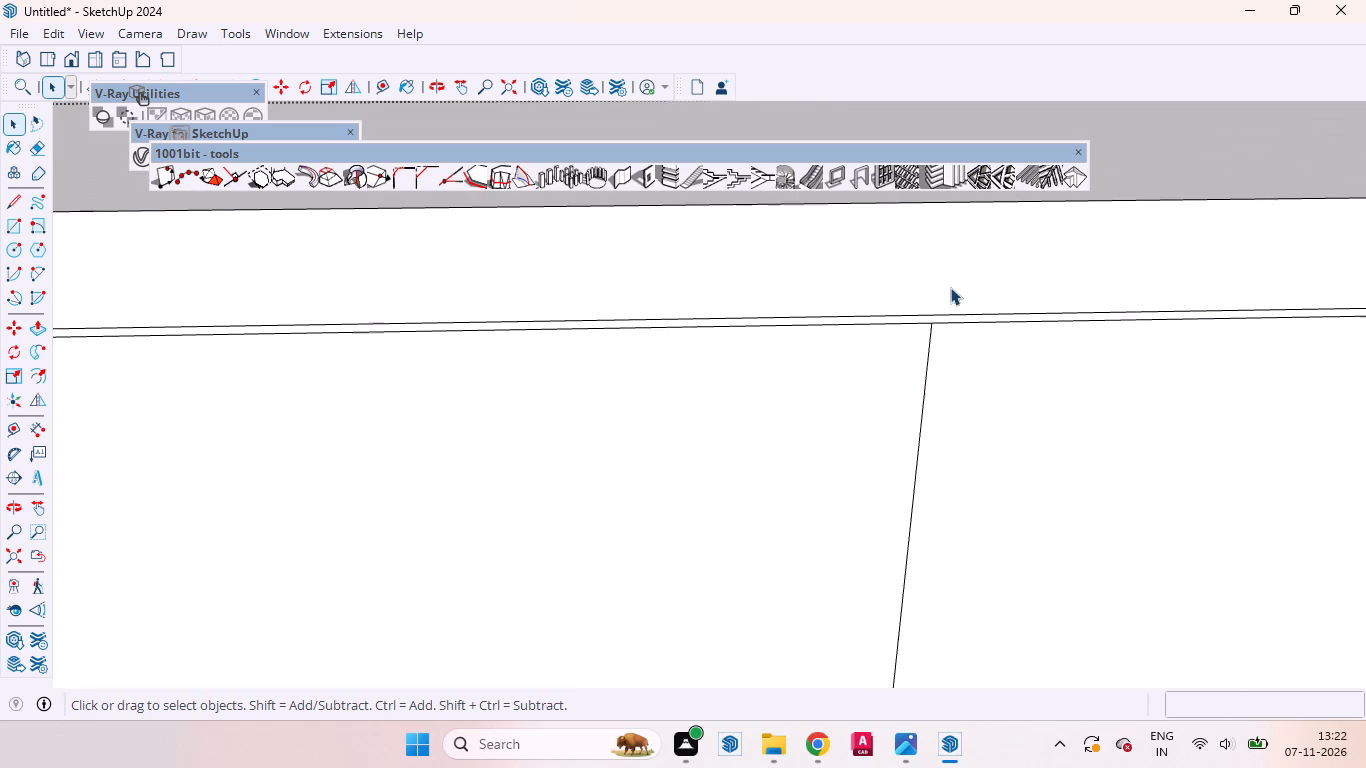
left_click(928, 360)
left_click(930, 361)
right_click(930, 361)
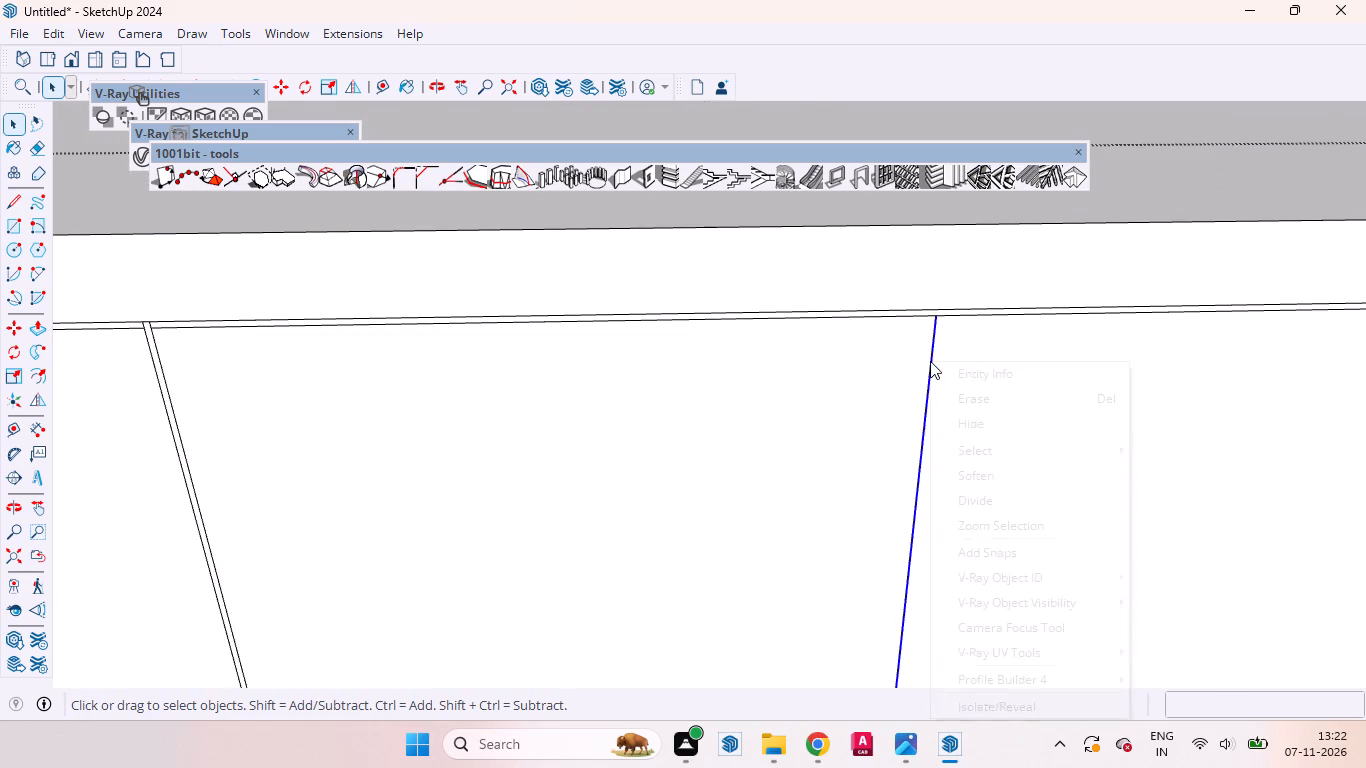
left_click(965, 391)
Offset the outline of the merged middle panel 18 mm inward.
scroll(763, 334, "down", 6)
scroll(754, 257, "up", 1)
scroll(754, 257, "down", 3)
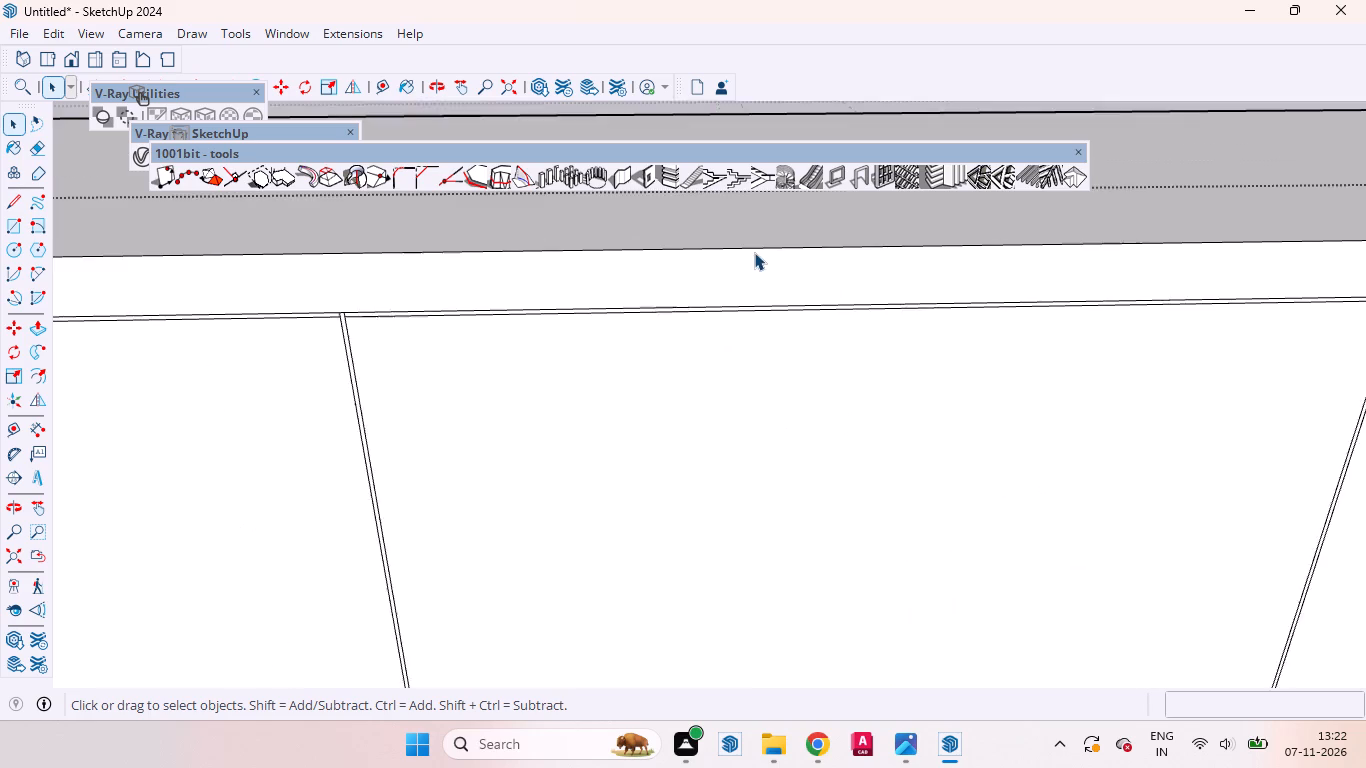
scroll(753, 266, "down", 20)
scroll(753, 266, "down", 8)
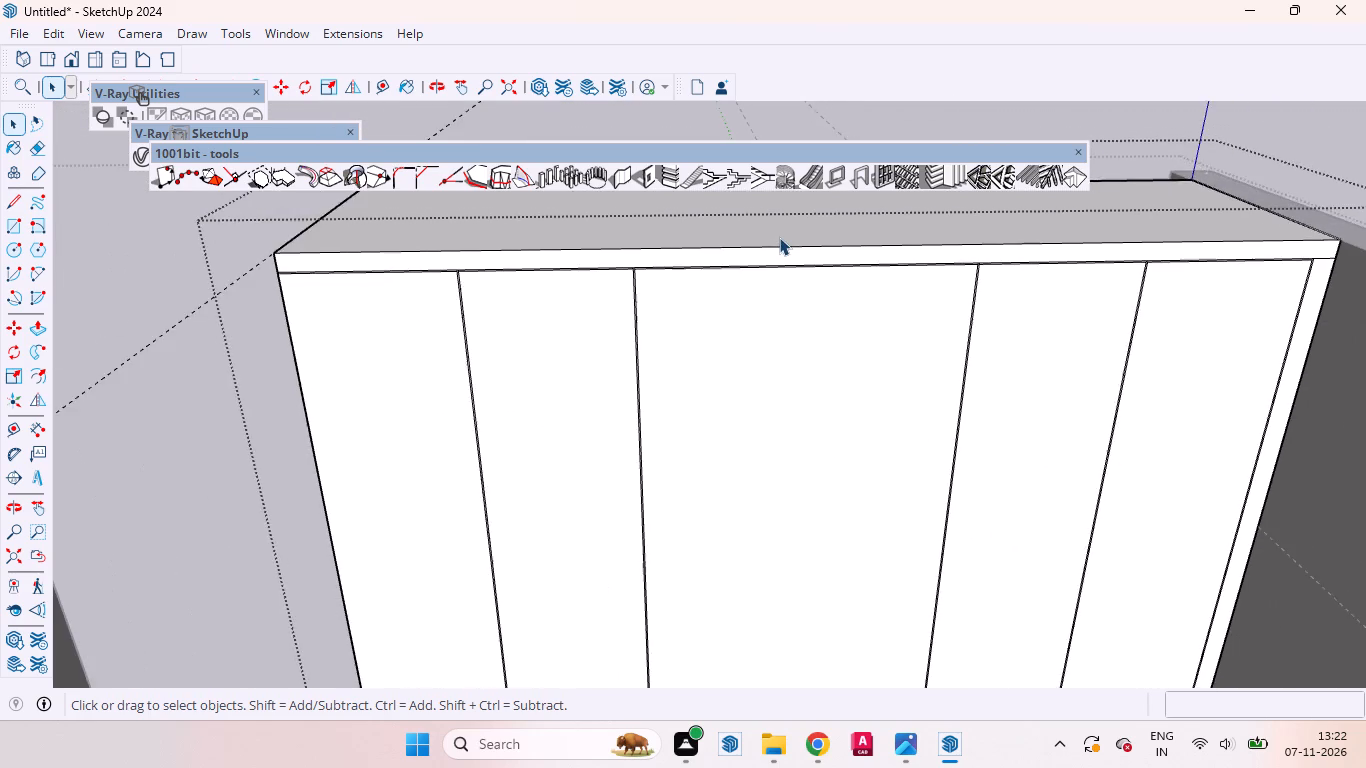
scroll(779, 237, "down", 17)
scroll(783, 230, "up", 2)
scroll(783, 230, "down", 8)
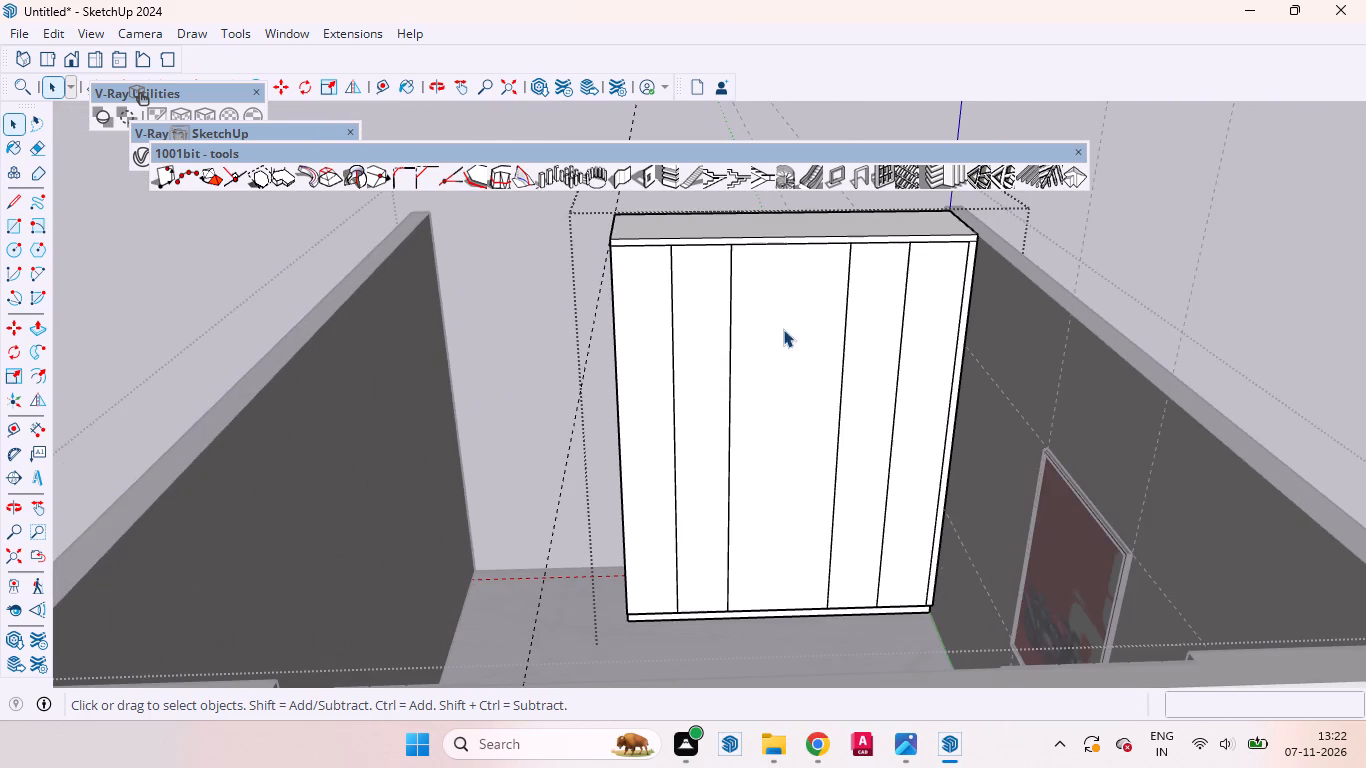
middle_click_drag(790, 421, 846, 497)
left_click(793, 409)
scroll(789, 308, "up", 3)
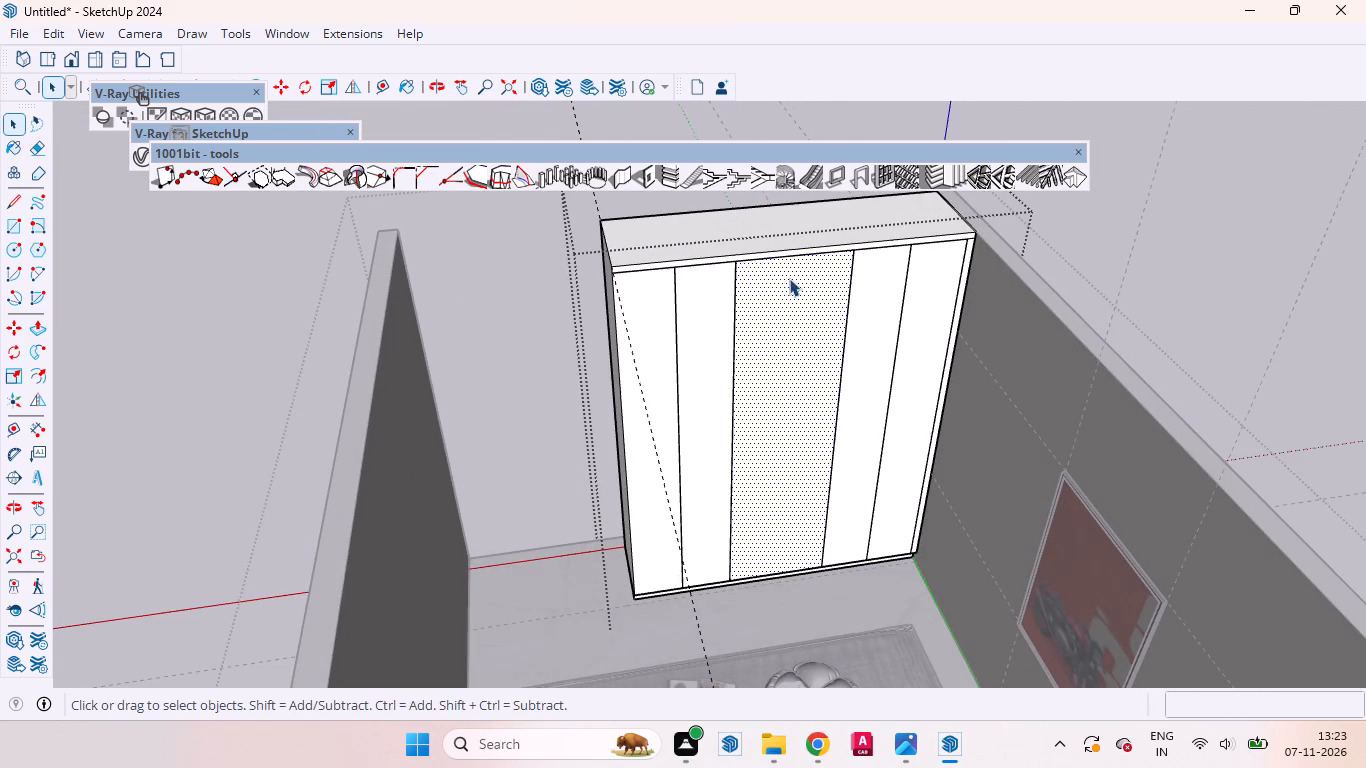
scroll(789, 278, "up", 20)
scroll(789, 278, "up", 1)
scroll(907, 227, "down", 1)
scroll(907, 227, "up", 10)
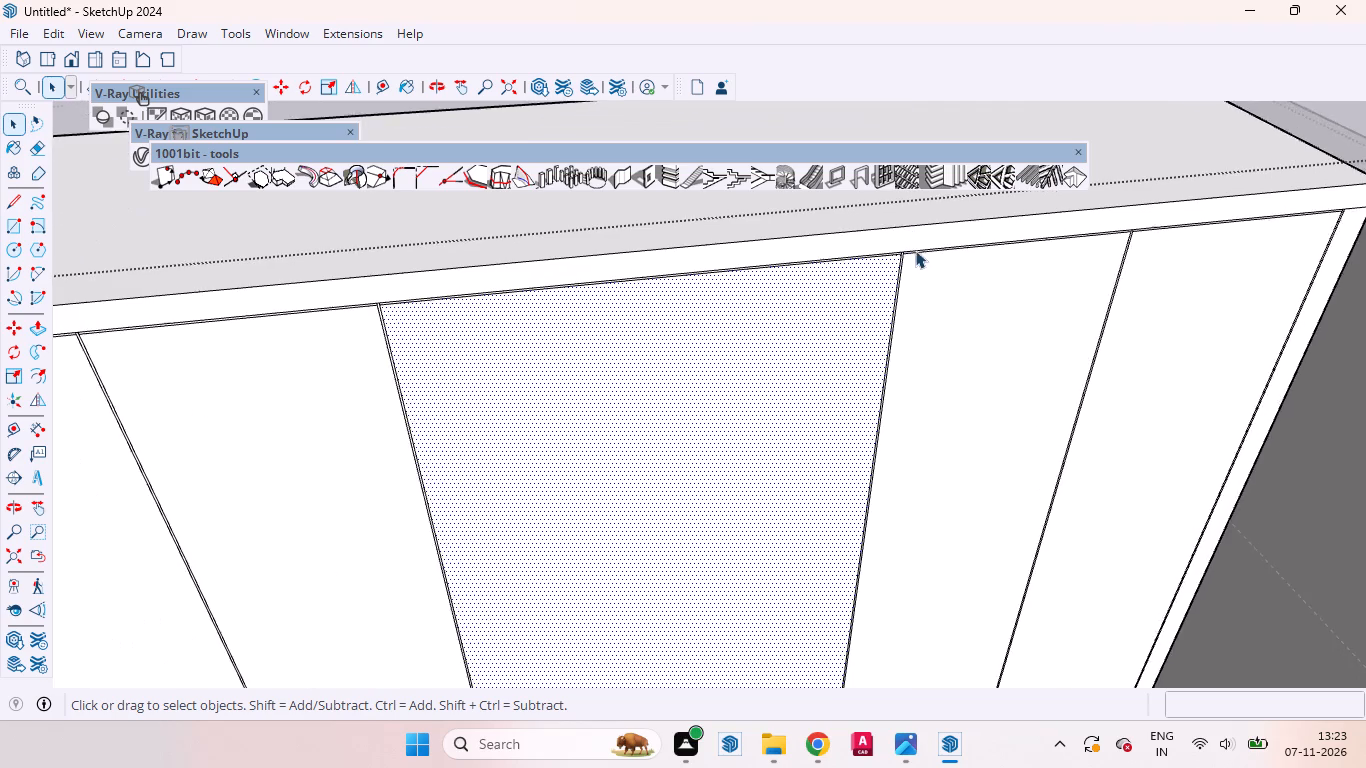
scroll(915, 250, "up", 4)
middle_click_drag(856, 314, 830, 225)
scroll(819, 362, "down", 4)
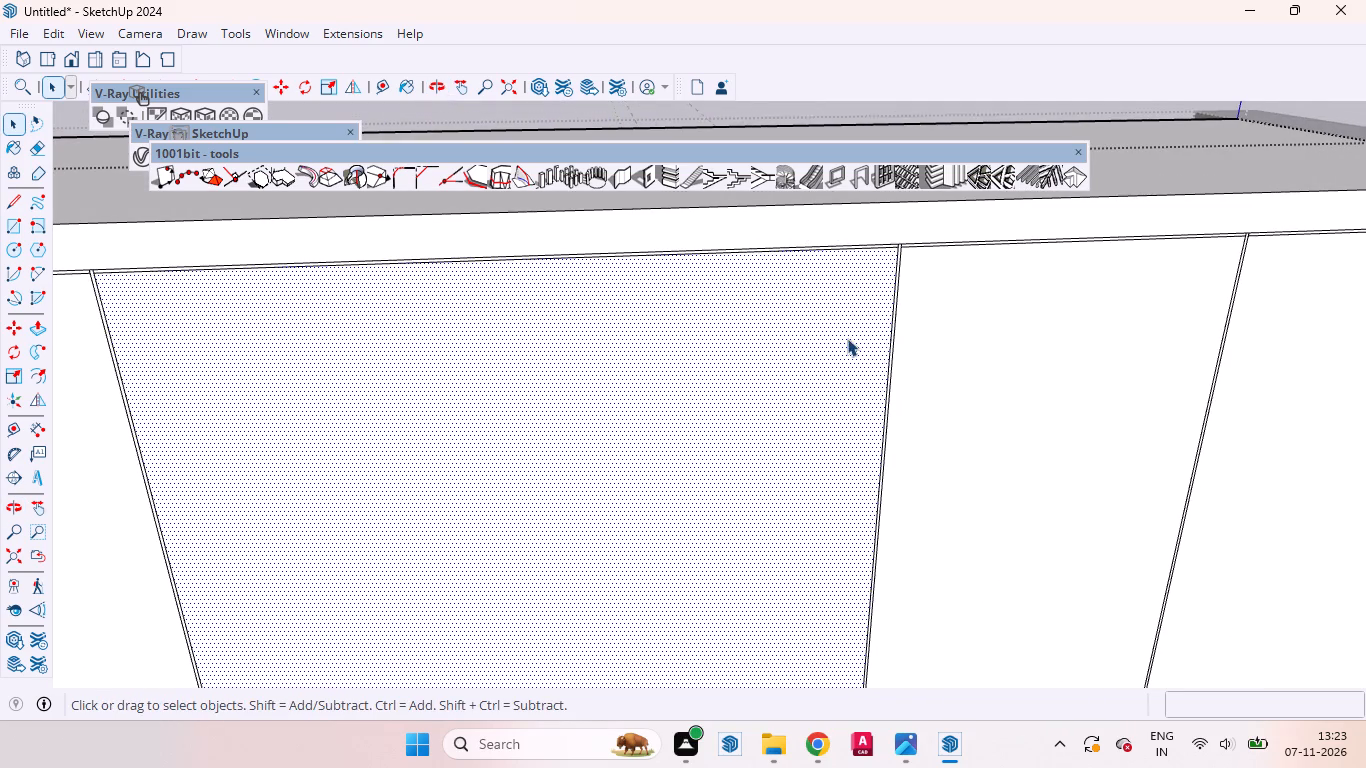
scroll(847, 338, "down", 2)
scroll(849, 336, "up", 1)
scroll(851, 335, "down", 9)
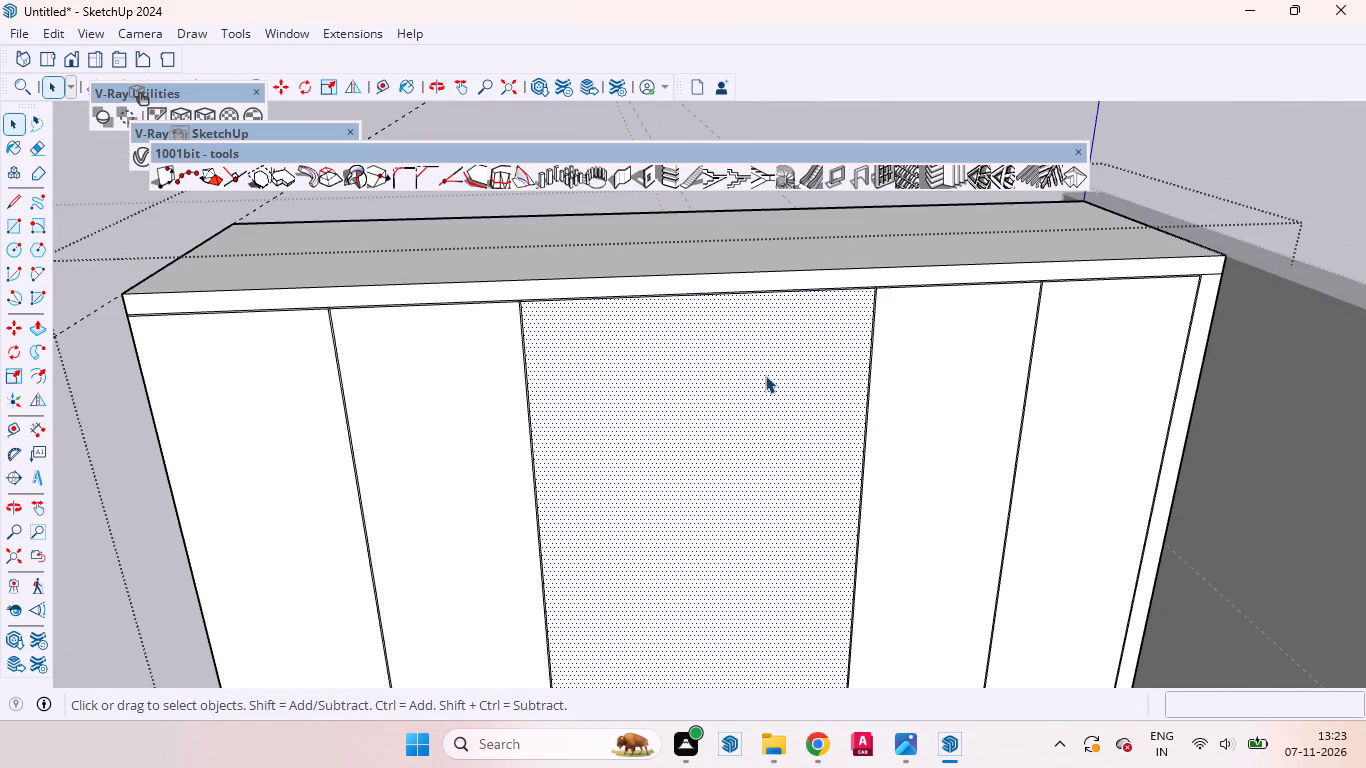
key("f")
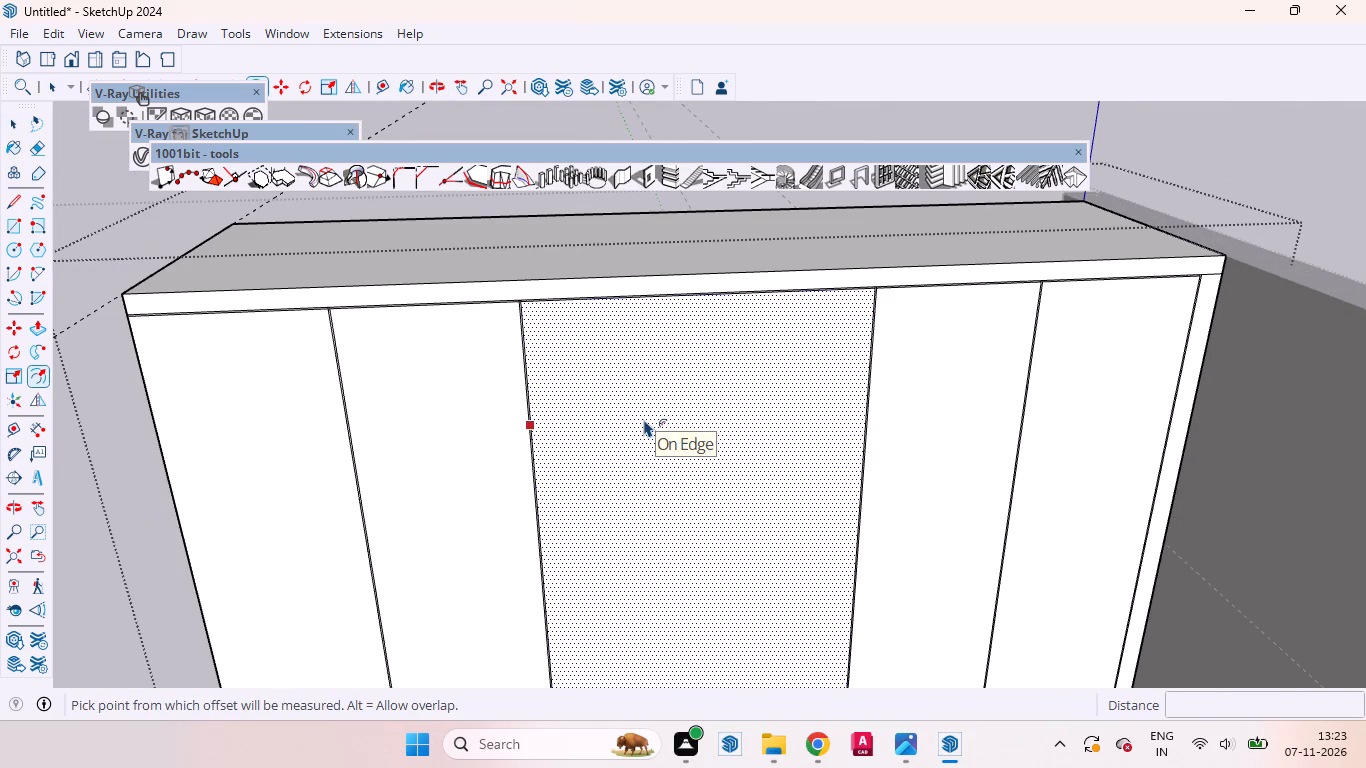
left_click_drag(644, 419, 660, 420)
type("18mm")
key("Return")
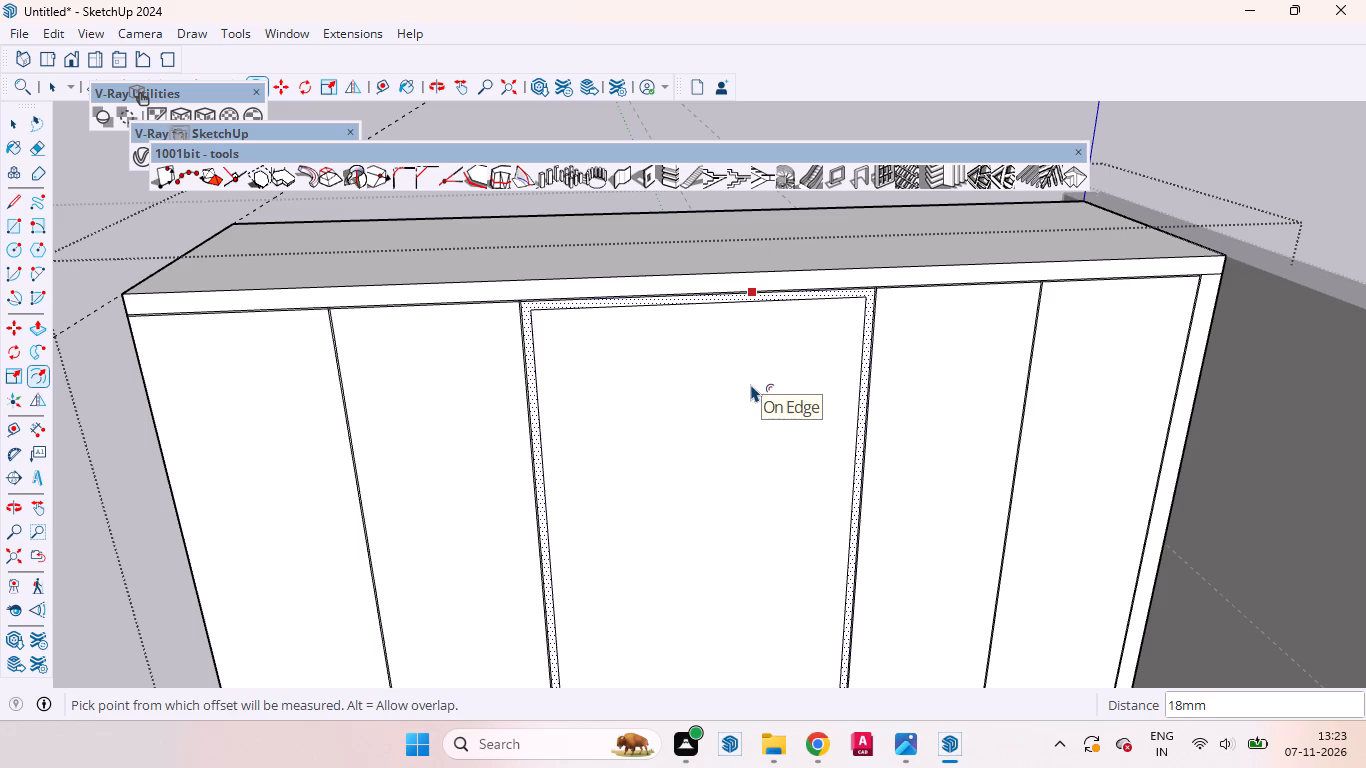
key("space")
Push the inner face of the offset middle panel 580 mm into the wardrobe to form an open recess.
left_click(771, 397)
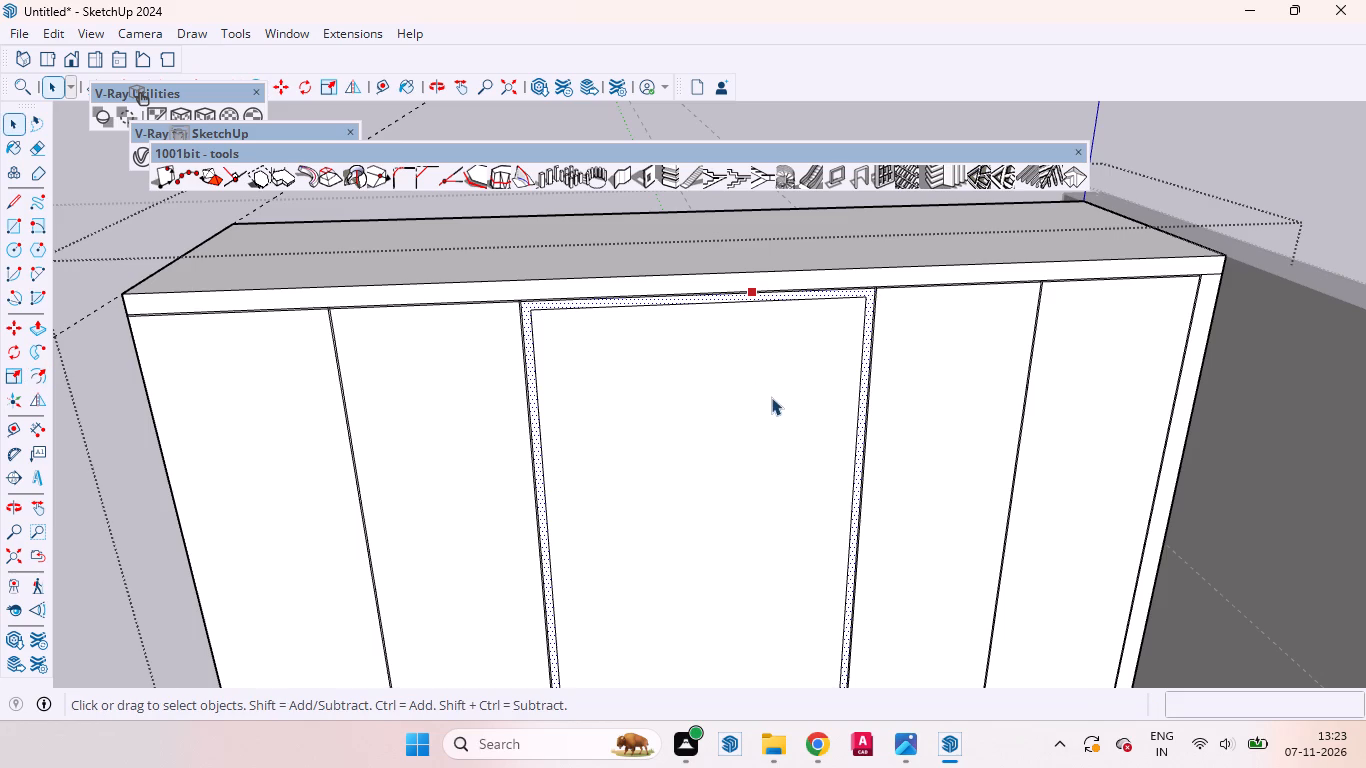
middle_click_drag(675, 427, 795, 441)
scroll(748, 372, "up", 10)
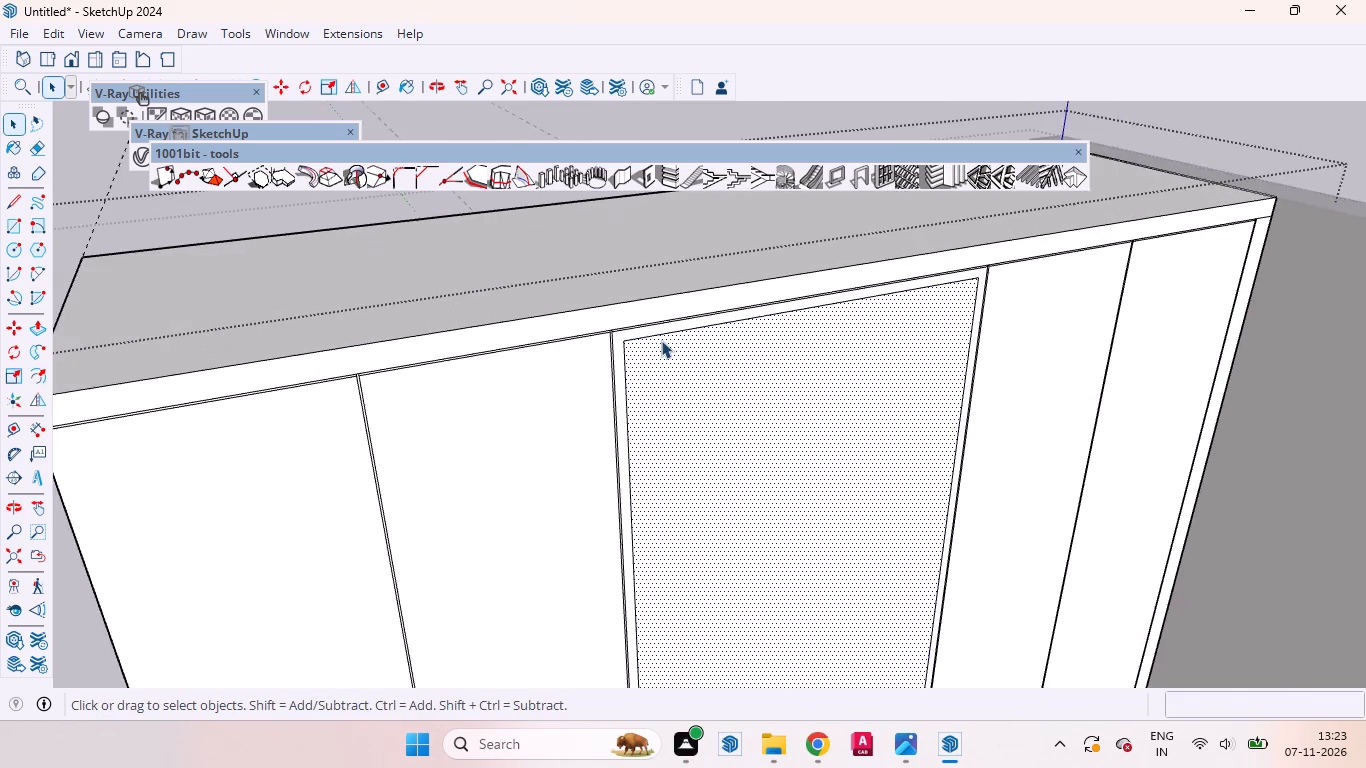
scroll(661, 340, "up", 7)
key("p")
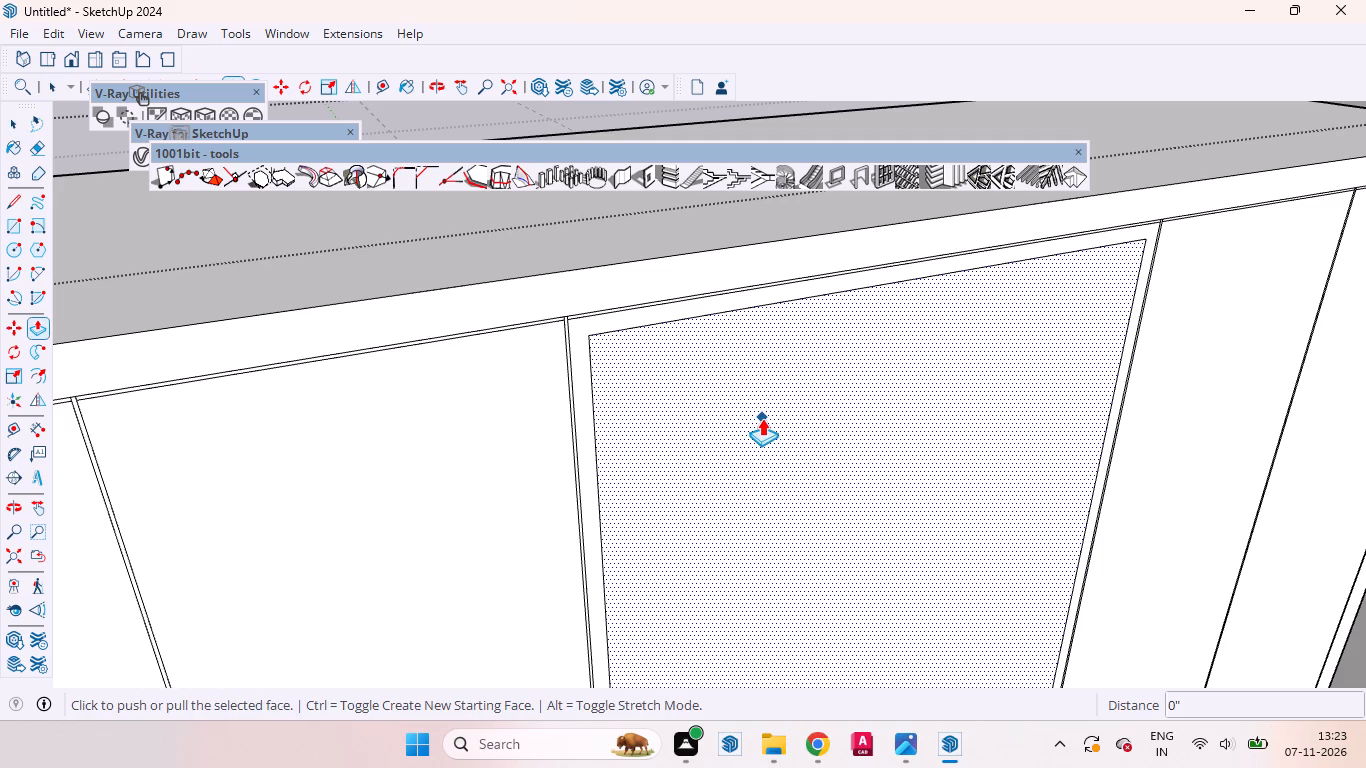
left_click_drag(762, 418, 736, 400)
type("580mm")
key("Return")
key("space")
Push the narrow 3 mm gap strip along the left side of the central opening 18 mm inward.
scroll(743, 465, "down", 5)
scroll(619, 359, "down", 6)
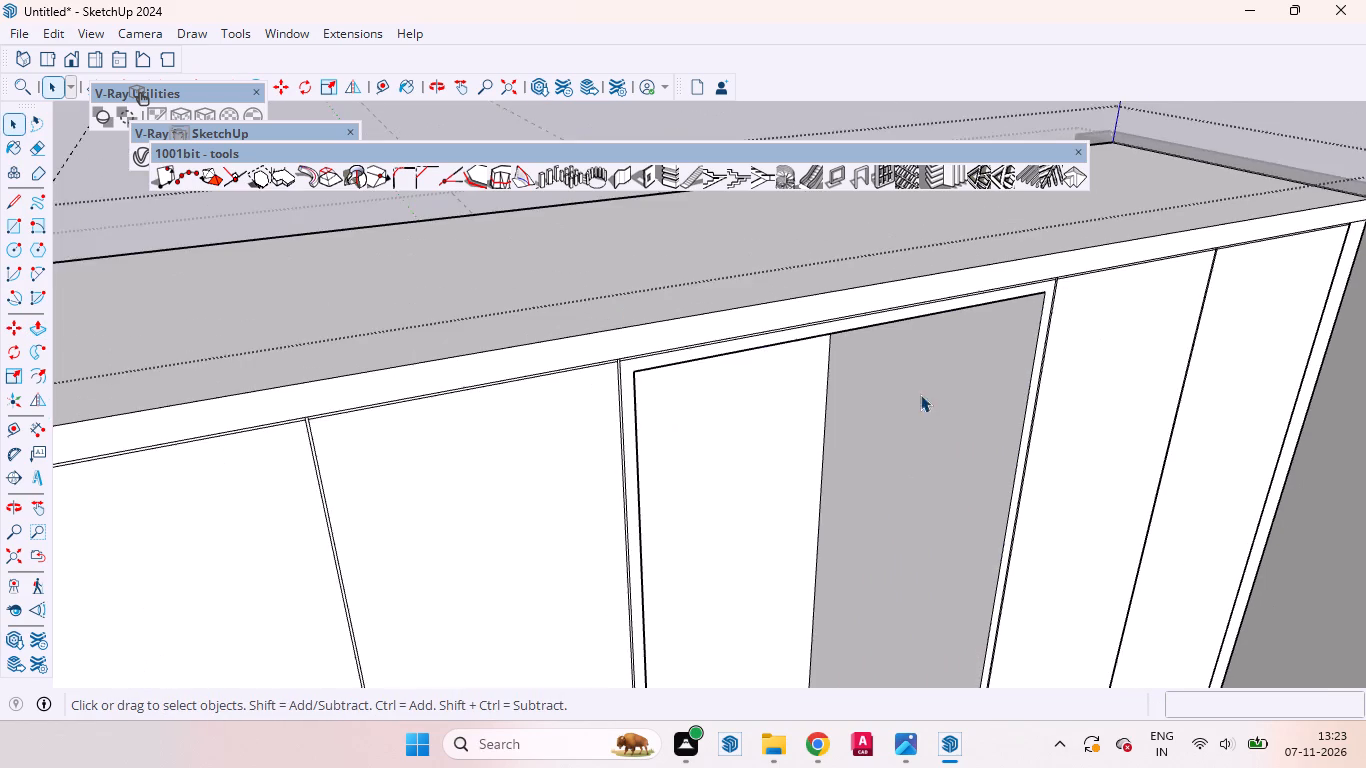
middle_click_drag(984, 435, 880, 445)
scroll(1015, 298, "down", 6)
scroll(1031, 258, "up", 2)
scroll(1031, 257, "down", 6)
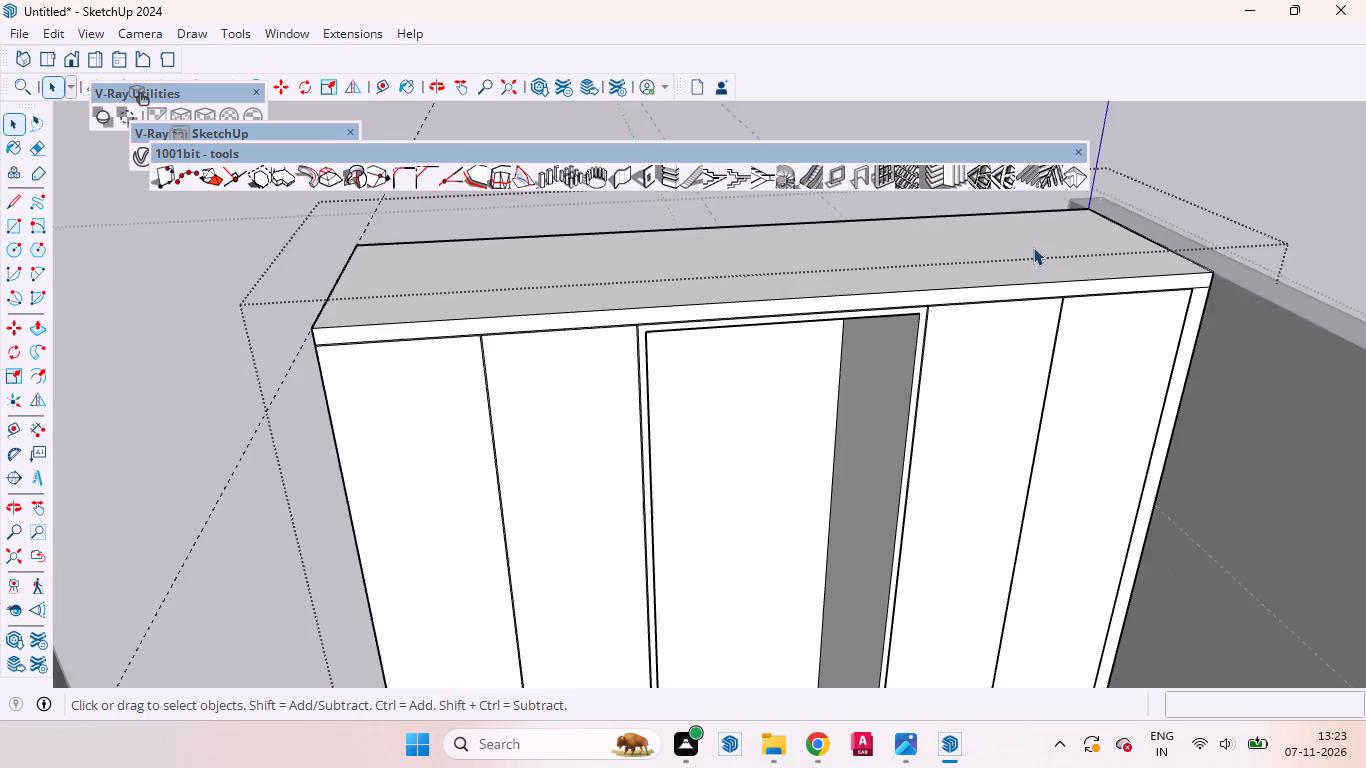
scroll(1033, 245, "down", 5)
middle_click_drag(1075, 361, 964, 484)
scroll(964, 479, "up", 1)
scroll(985, 329, "down", 8)
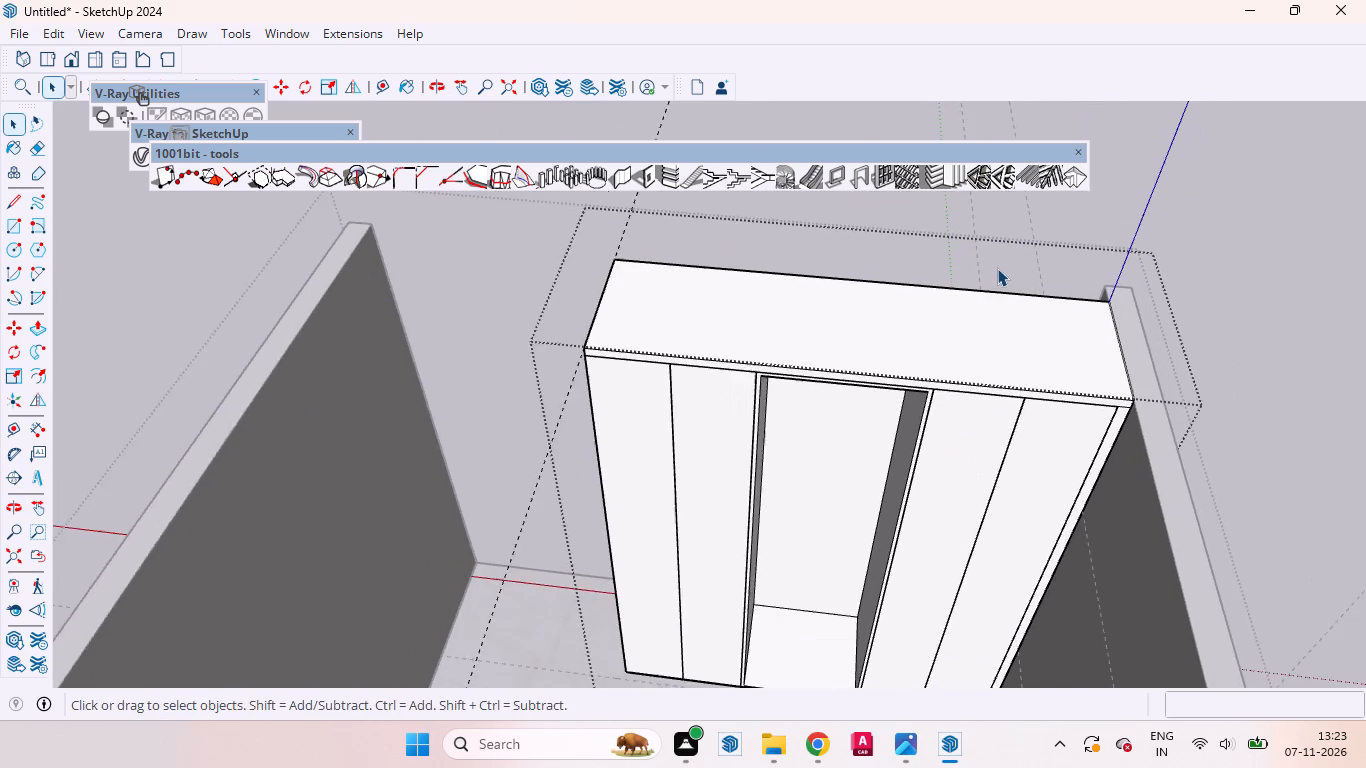
scroll(997, 268, "down", 3)
scroll(775, 687, "up", 16)
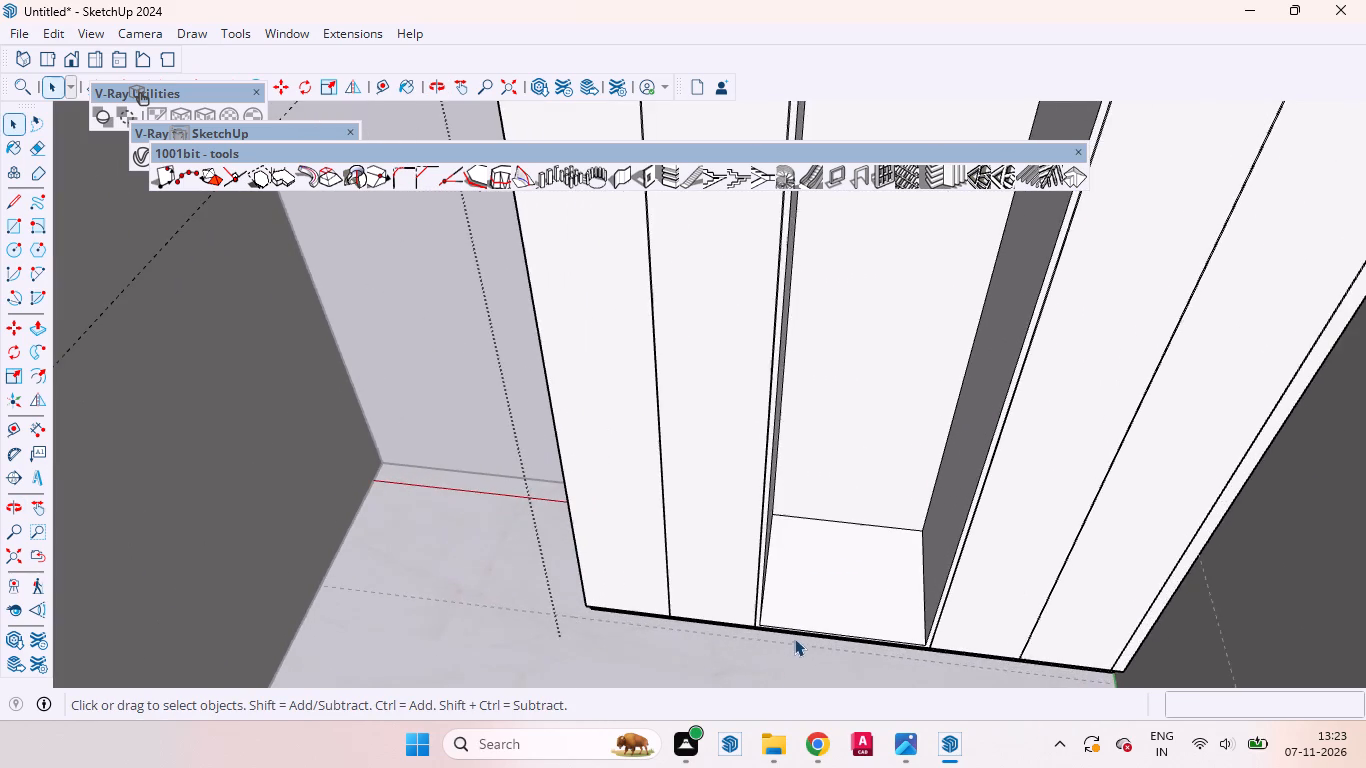
middle_click_drag(790, 636, 839, 511)
scroll(800, 567, "up", 19)
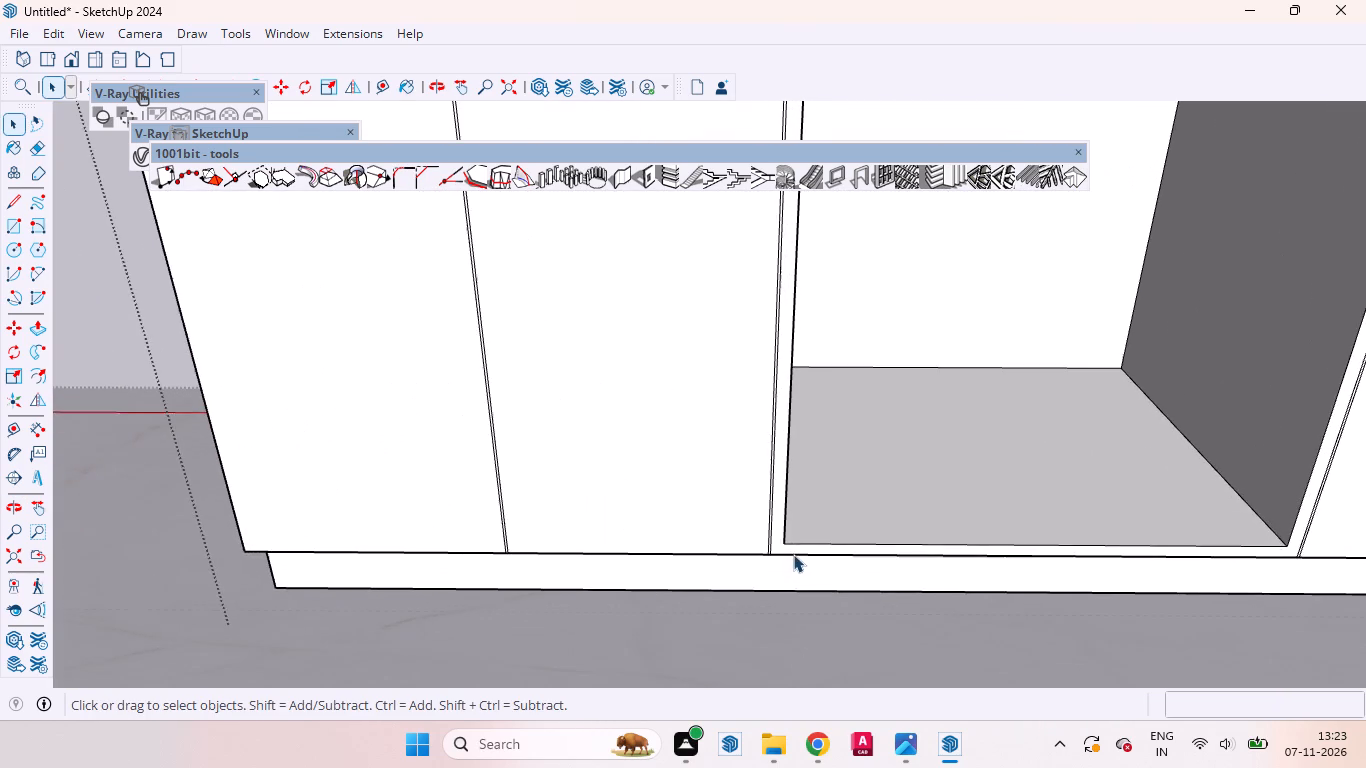
scroll(793, 554, "up", 7)
scroll(780, 552, "down", 1)
scroll(778, 545, "up", 20)
left_click(750, 481)
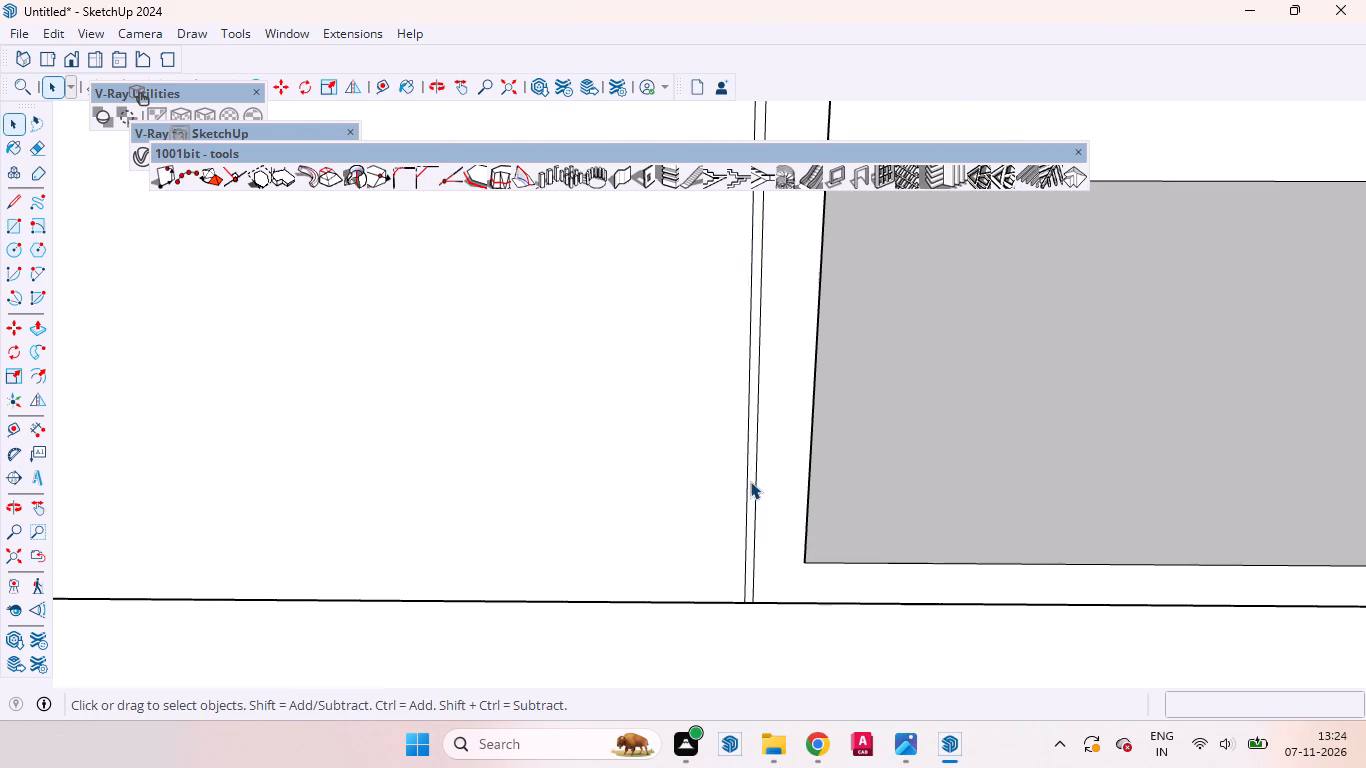
left_click(753, 481)
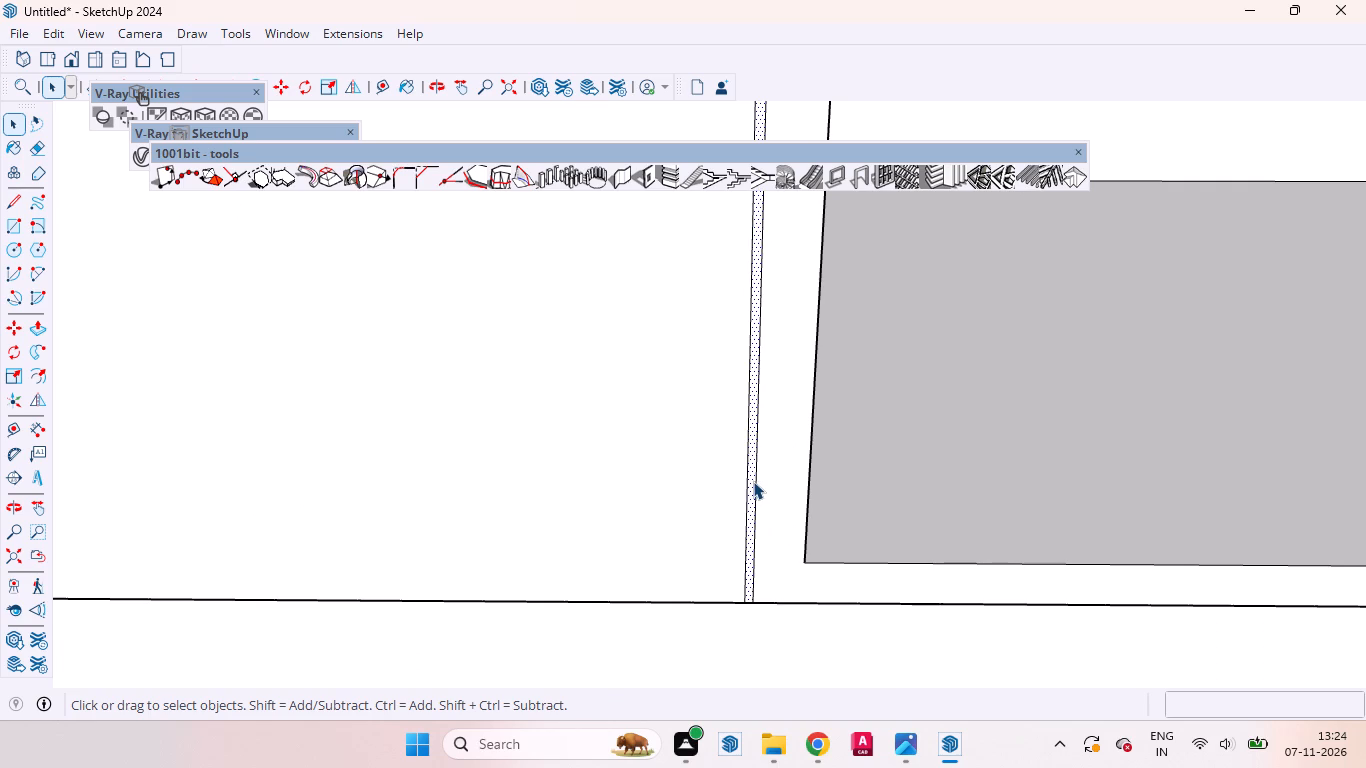
key("p")
left_click(754, 481)
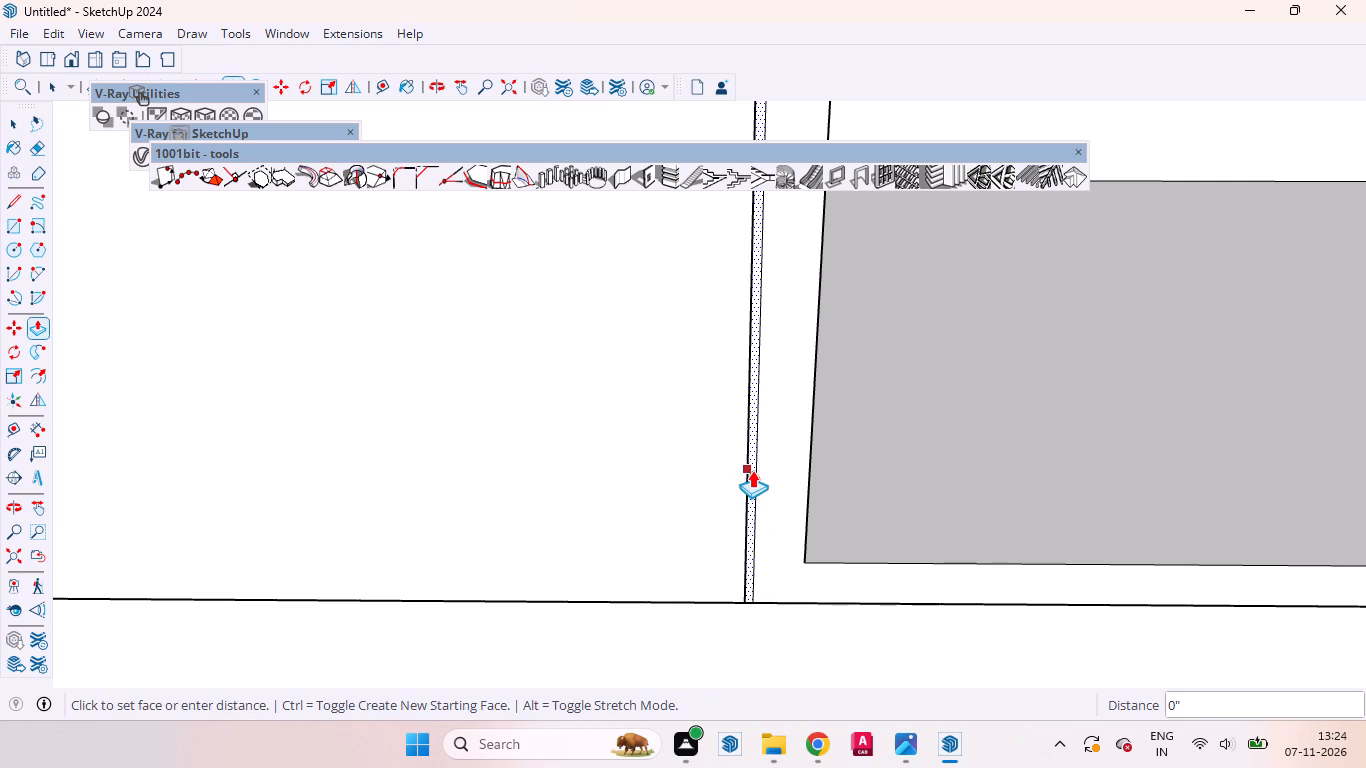
scroll(753, 471, "up", 11)
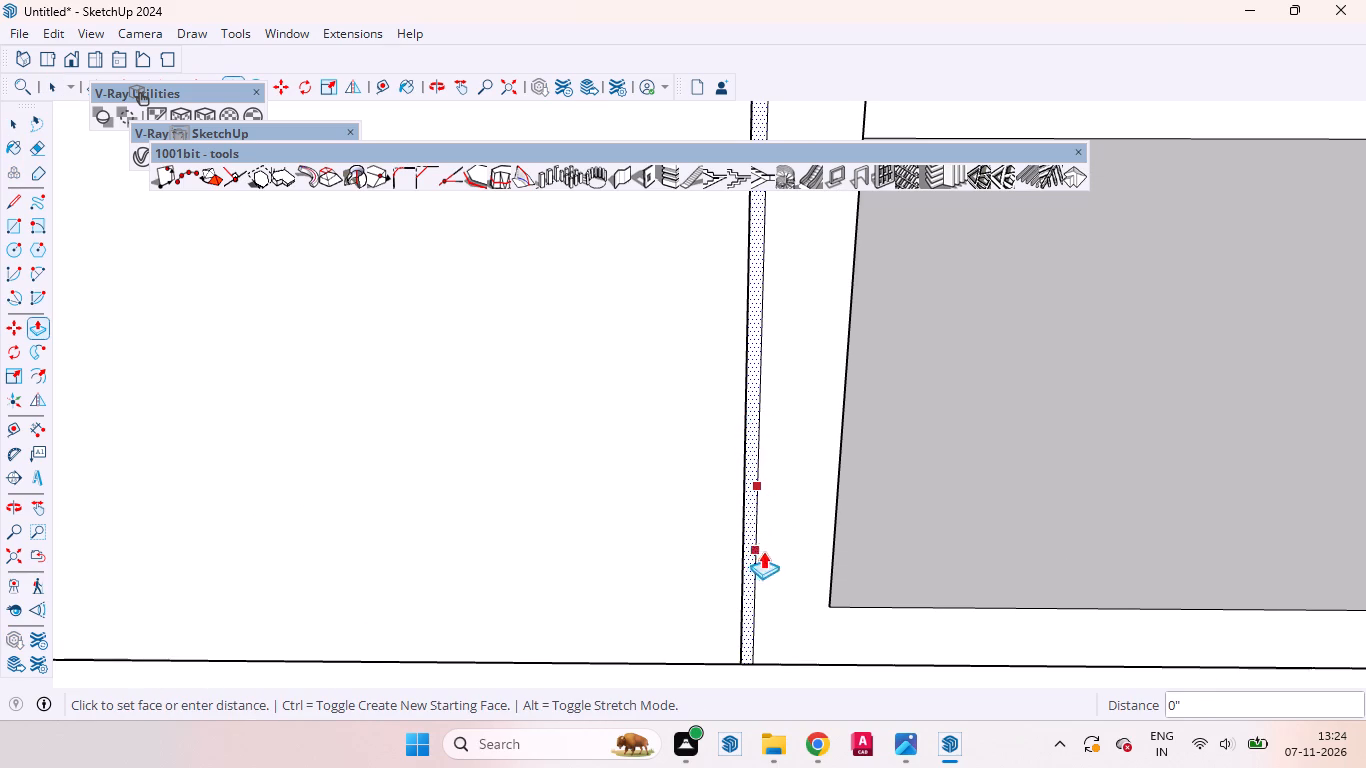
middle_click_drag(764, 551, 875, 490)
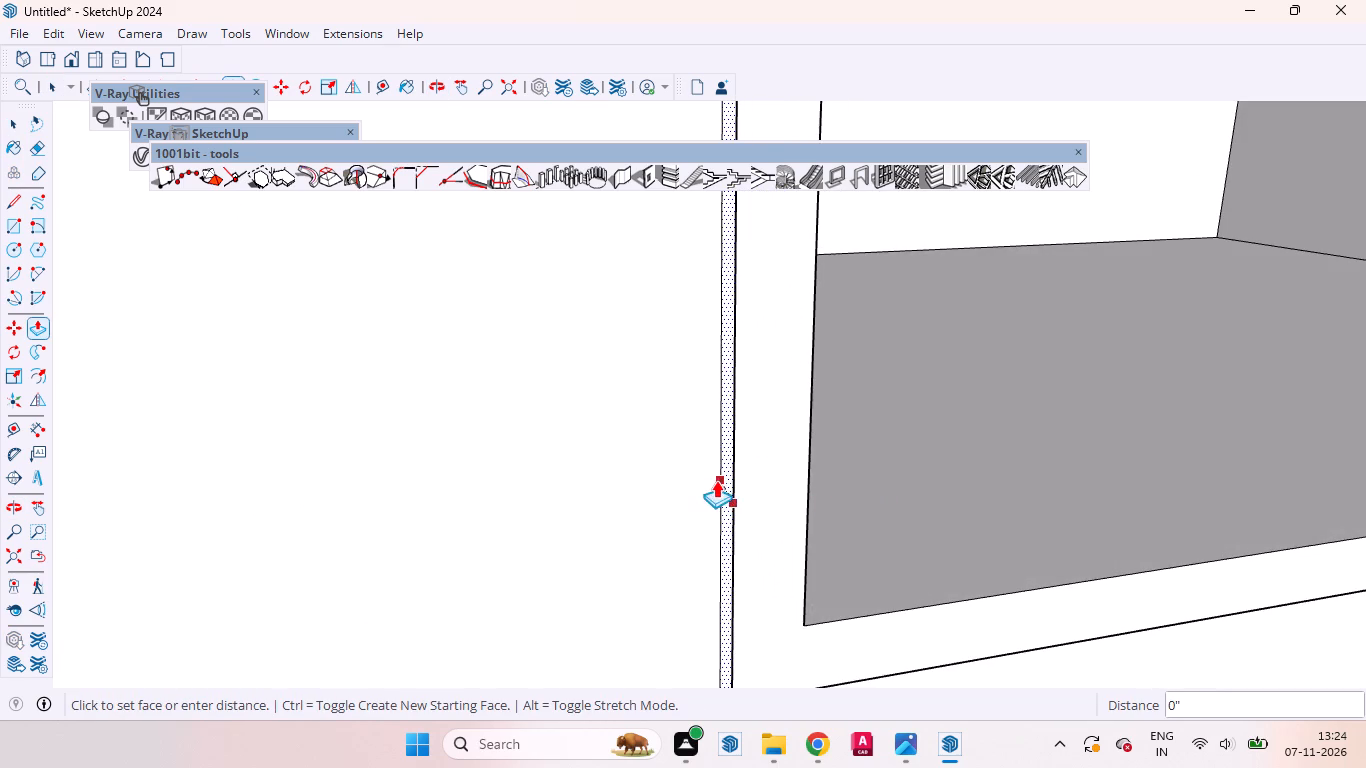
scroll(727, 479, "up", 2)
type("18mm")
key("Return")
Repeat the 18 mm push on the gap strip between the two door panels left of the central opening.
scroll(833, 454, "down", 5)
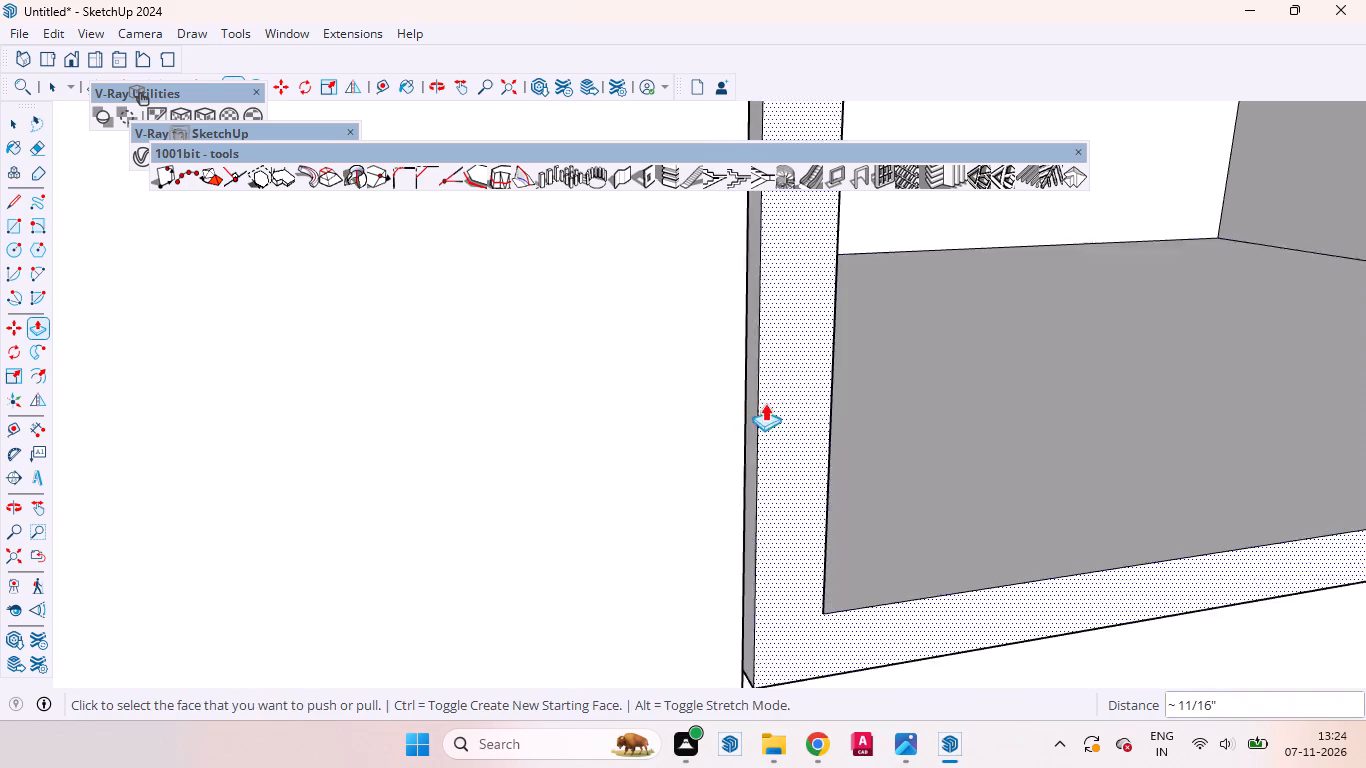
scroll(765, 403, "down", 5)
scroll(916, 340, "down", 11)
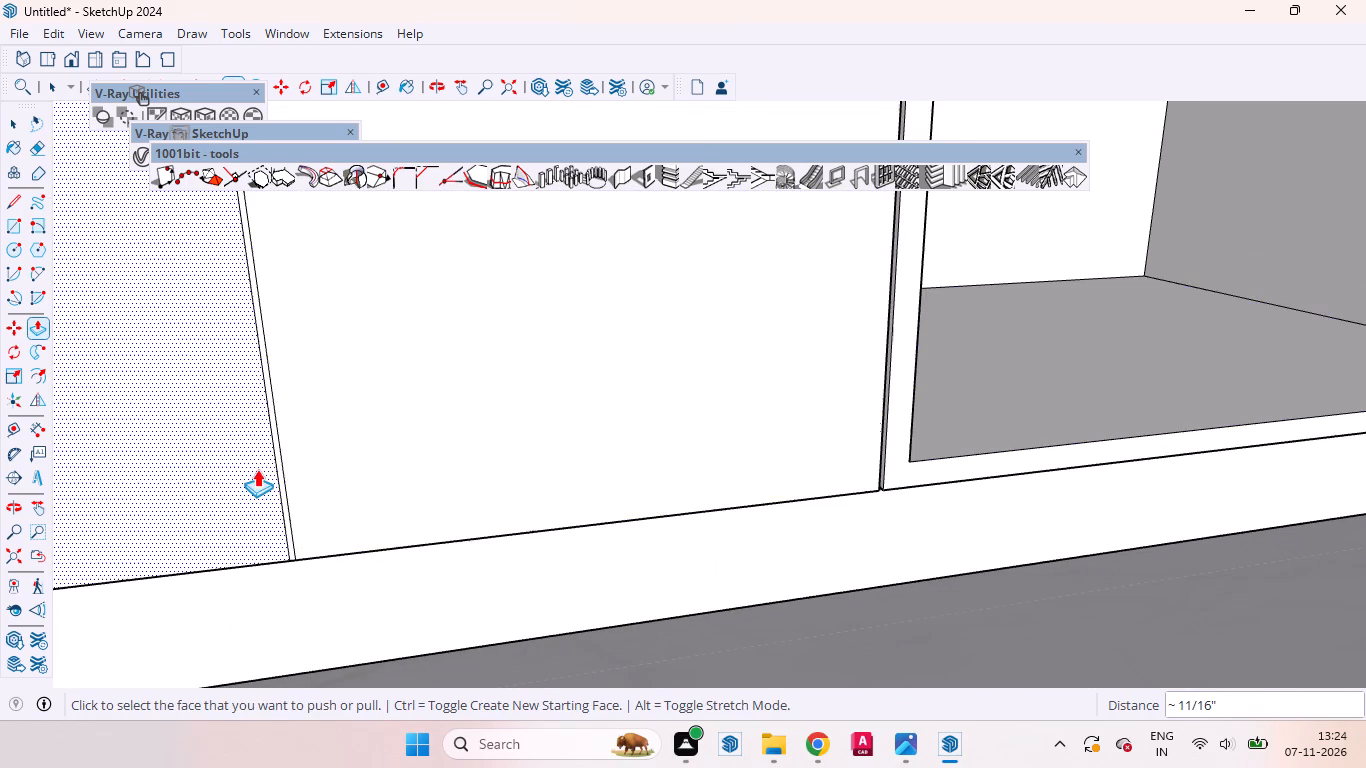
scroll(258, 468, "up", 13)
scroll(287, 441, "down", 2)
scroll(287, 441, "up", 3)
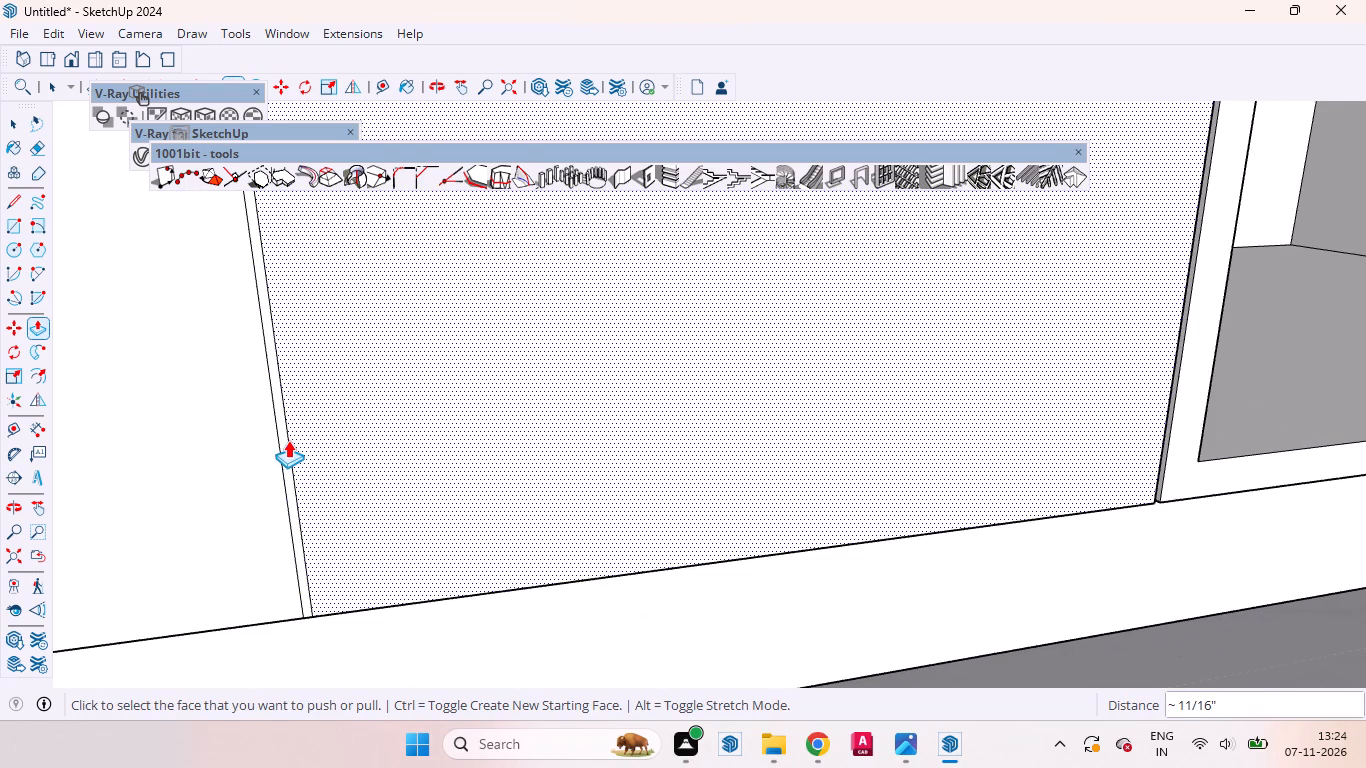
double_click(285, 441)
Repeat the 18 mm push on the narrow gap strip along the right side of the central opening.
scroll(818, 435, "down", 6)
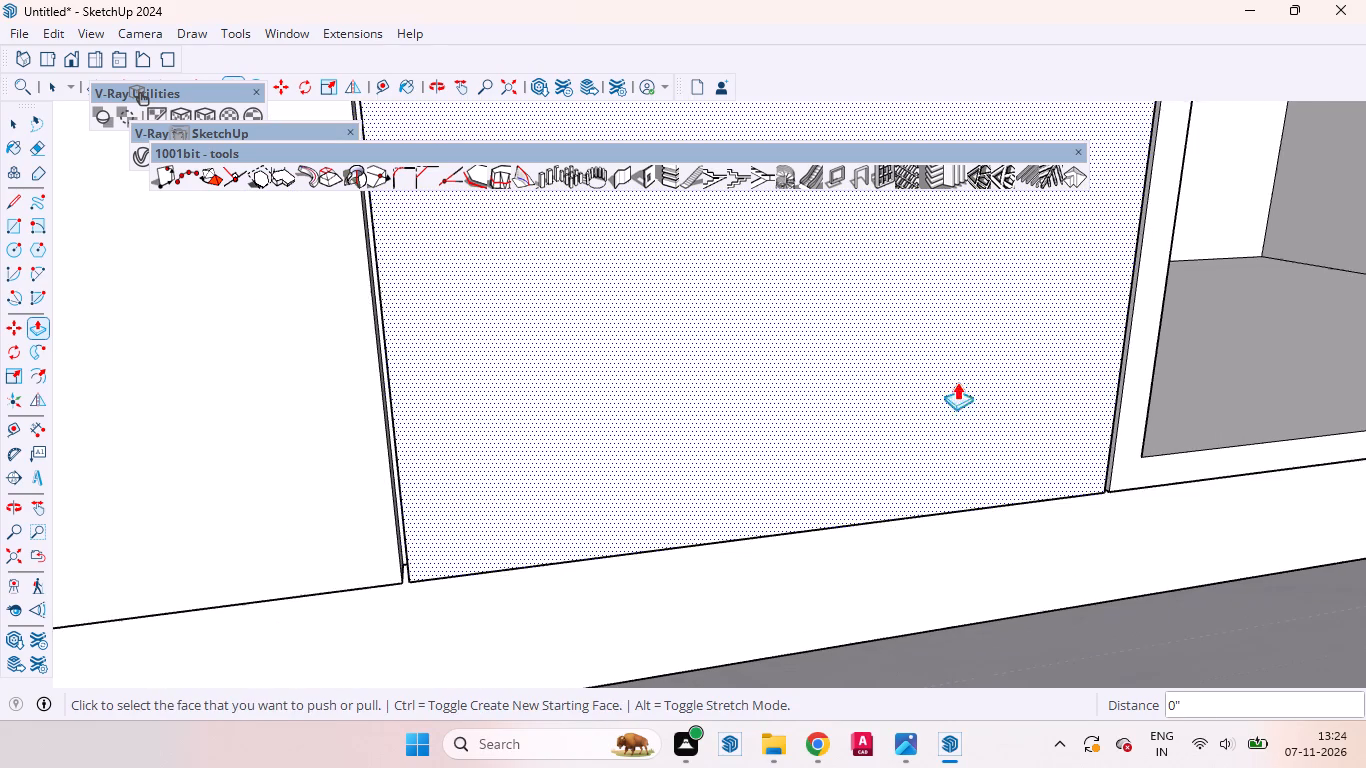
scroll(957, 382, "down", 8)
scroll(1091, 404, "down", 6)
middle_click_drag(962, 483, 884, 598)
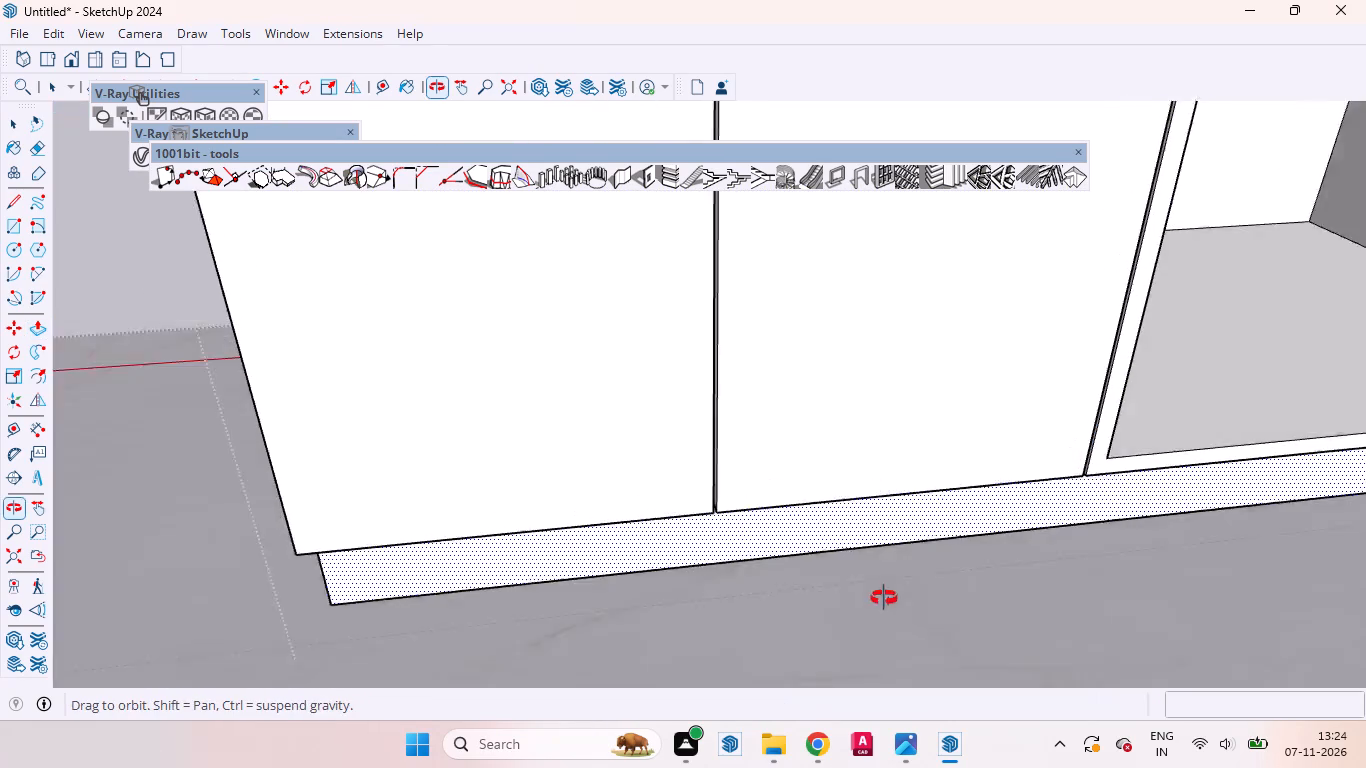
middle_click_drag(884, 598, 864, 619)
scroll(855, 611, "up", 1)
scroll(734, 538, "down", 20)
scroll(734, 538, "down", 3)
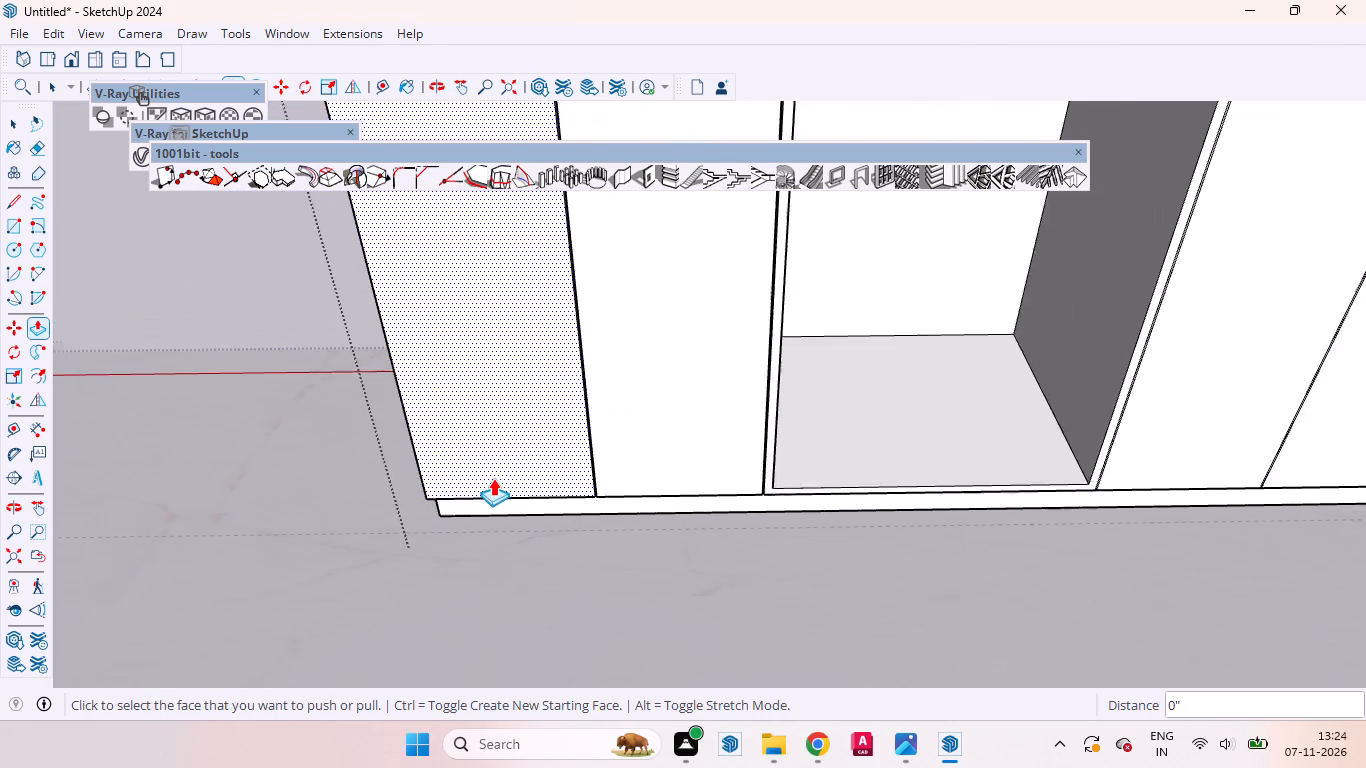
scroll(1093, 464, "up", 20)
scroll(1093, 464, "up", 1)
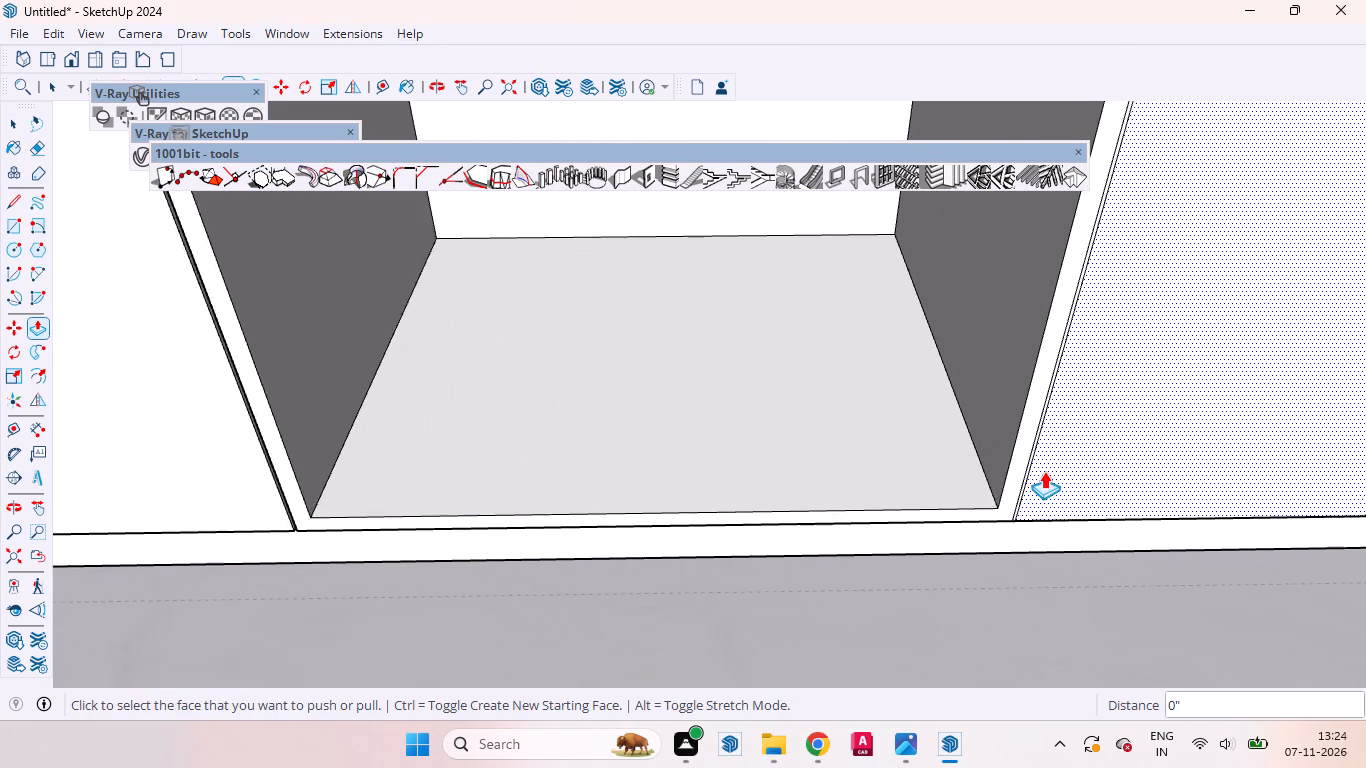
scroll(1044, 471, "up", 18)
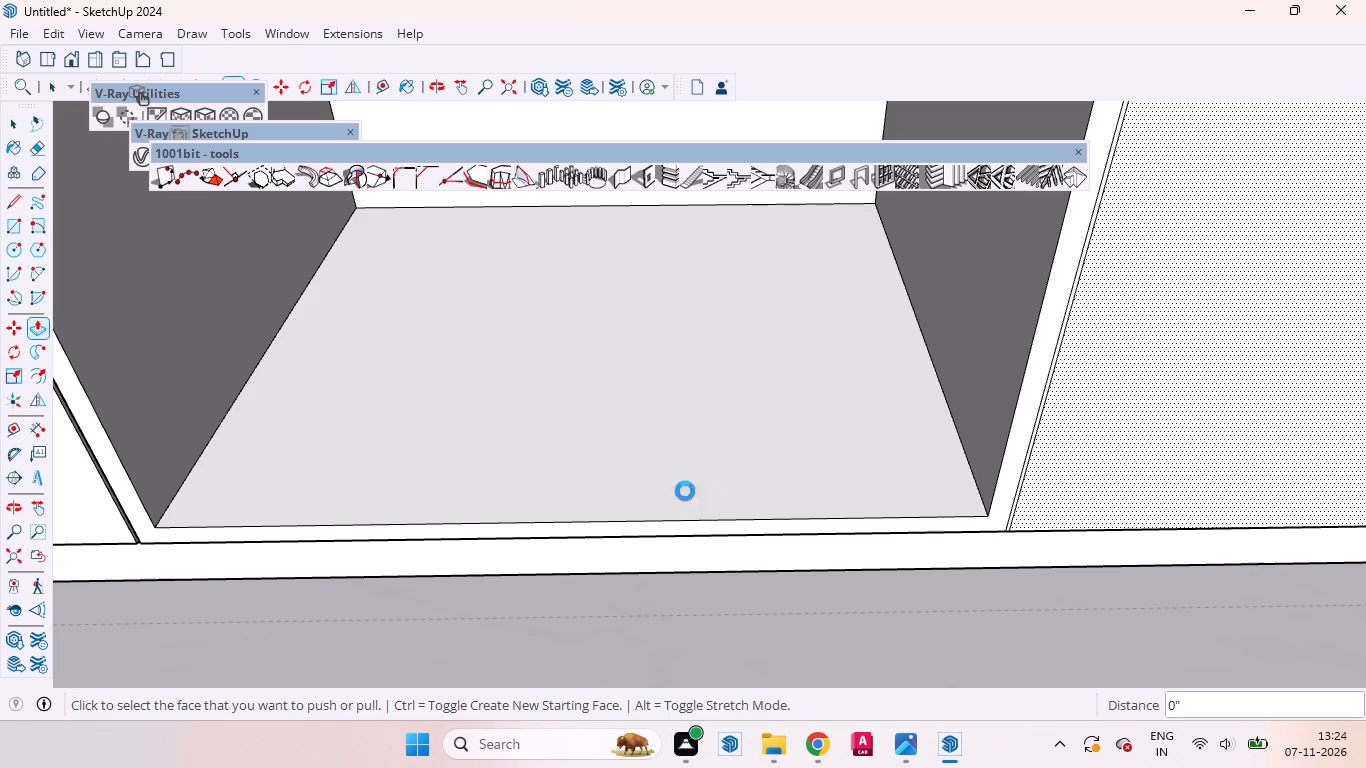
key("space")
scroll(1019, 494, "up", 11)
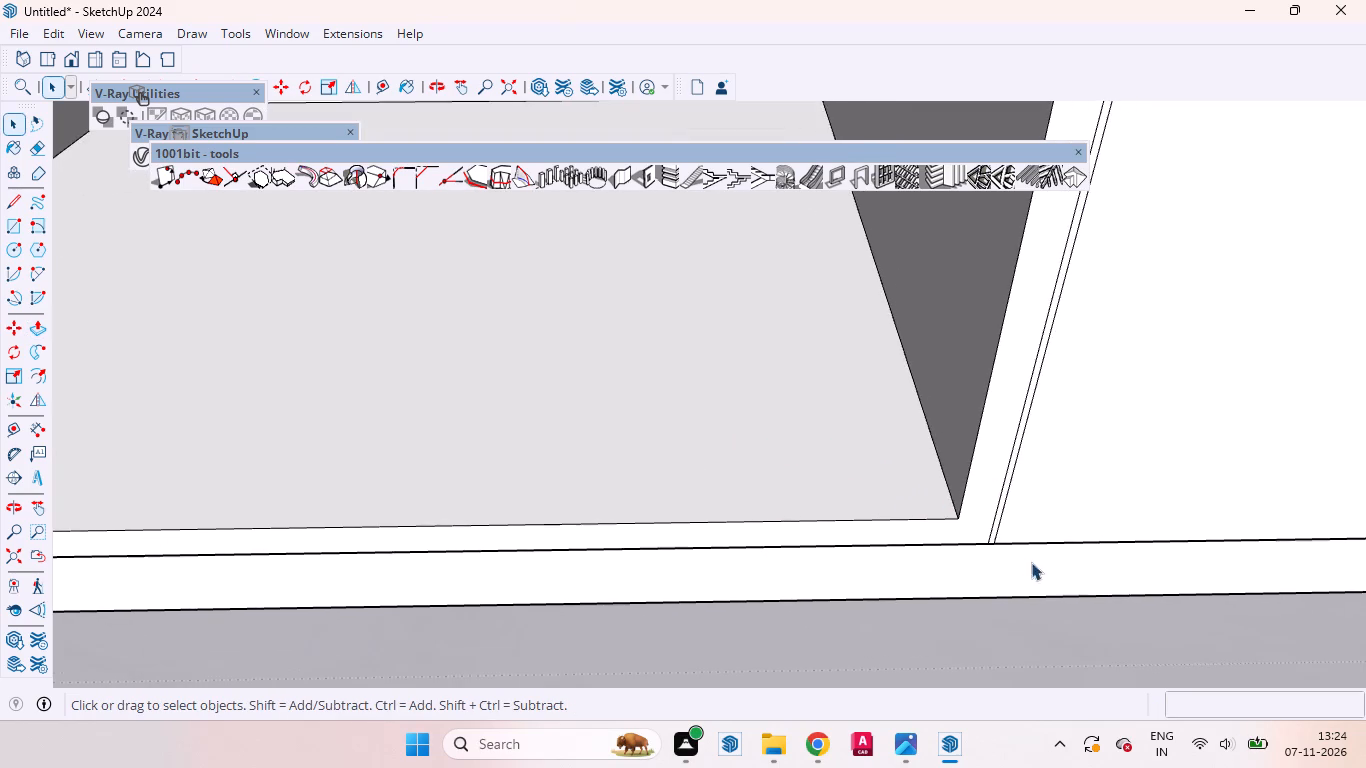
middle_click_drag(957, 525, 870, 408)
scroll(870, 408, "up", 1)
scroll(1008, 581, "up", 5)
left_click(1142, 497)
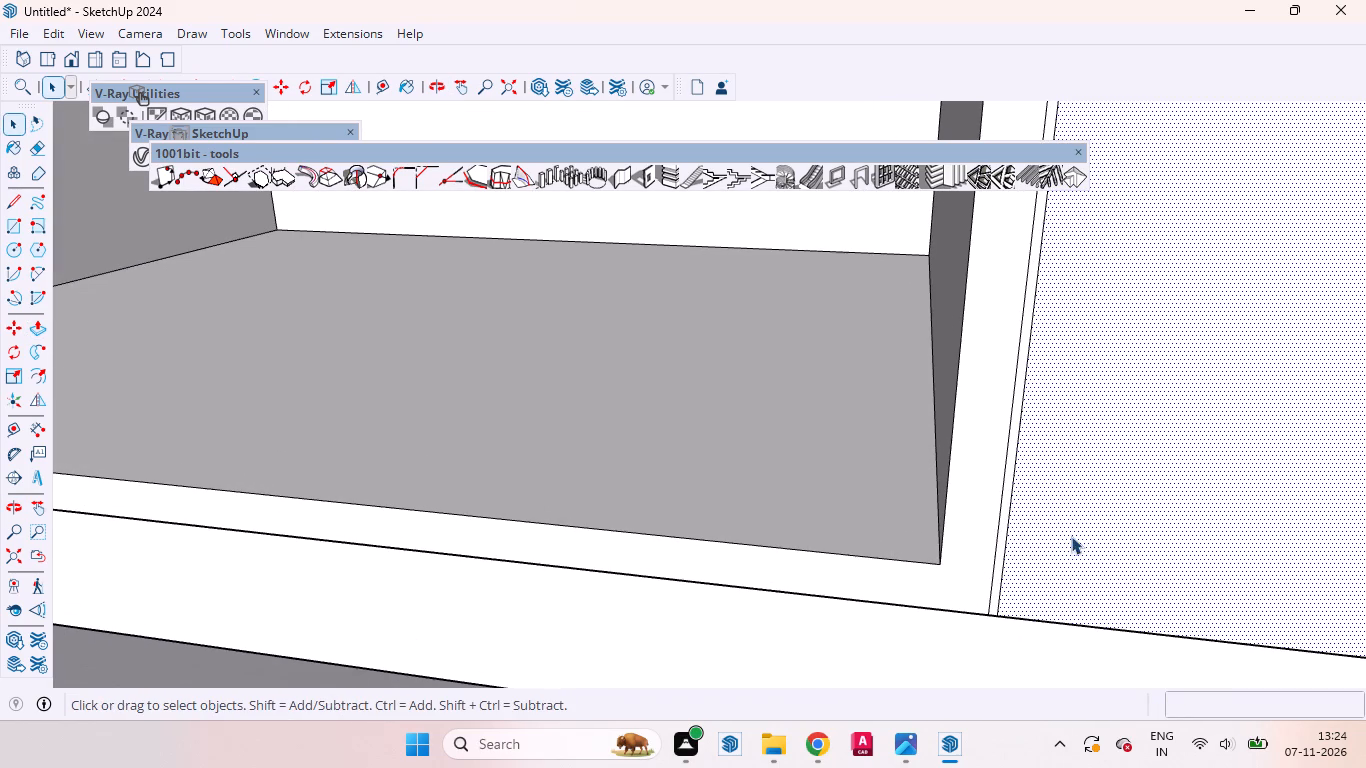
scroll(998, 527, "up", 8)
left_click(1006, 530)
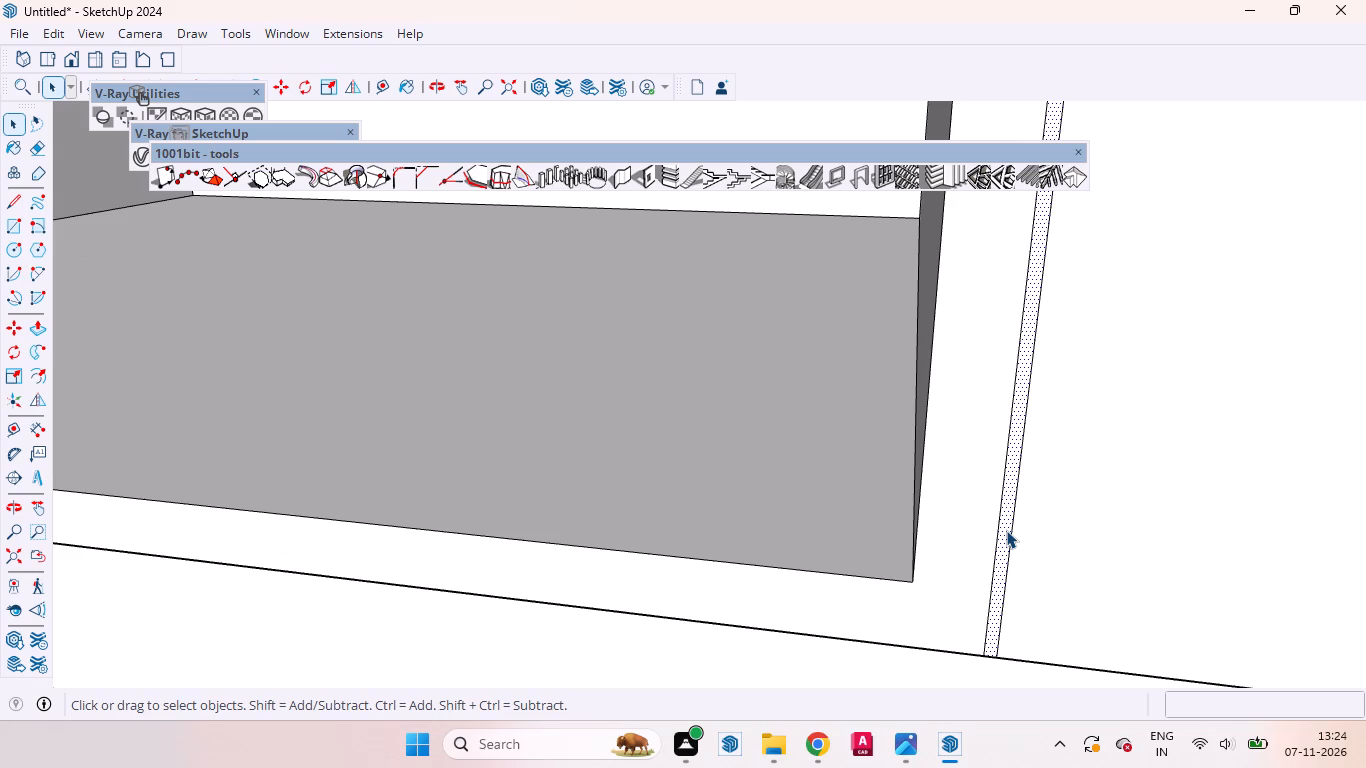
key("p")
double_click(1006, 530)
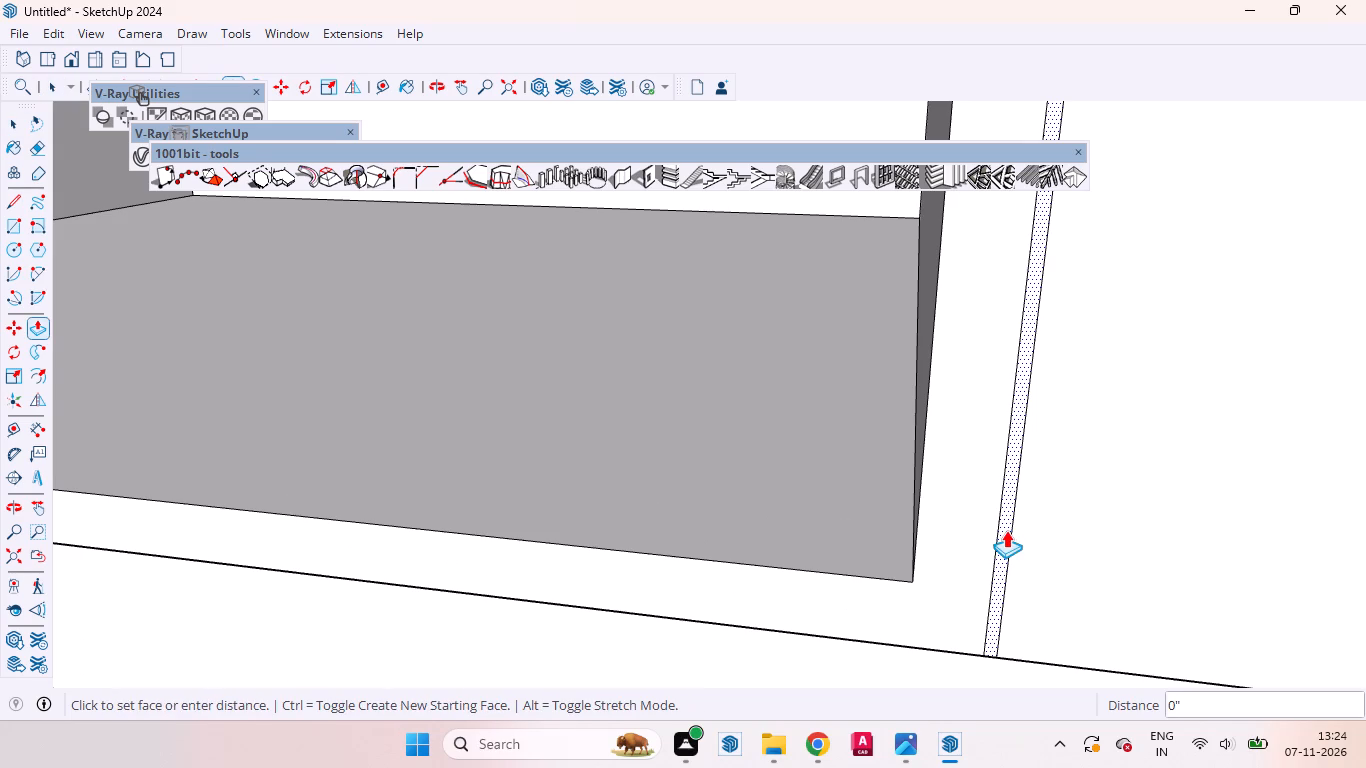
Repeat the 18 mm push on the gap strip between the two door panels right of the central opening.
scroll(1006, 530, "down", 18)
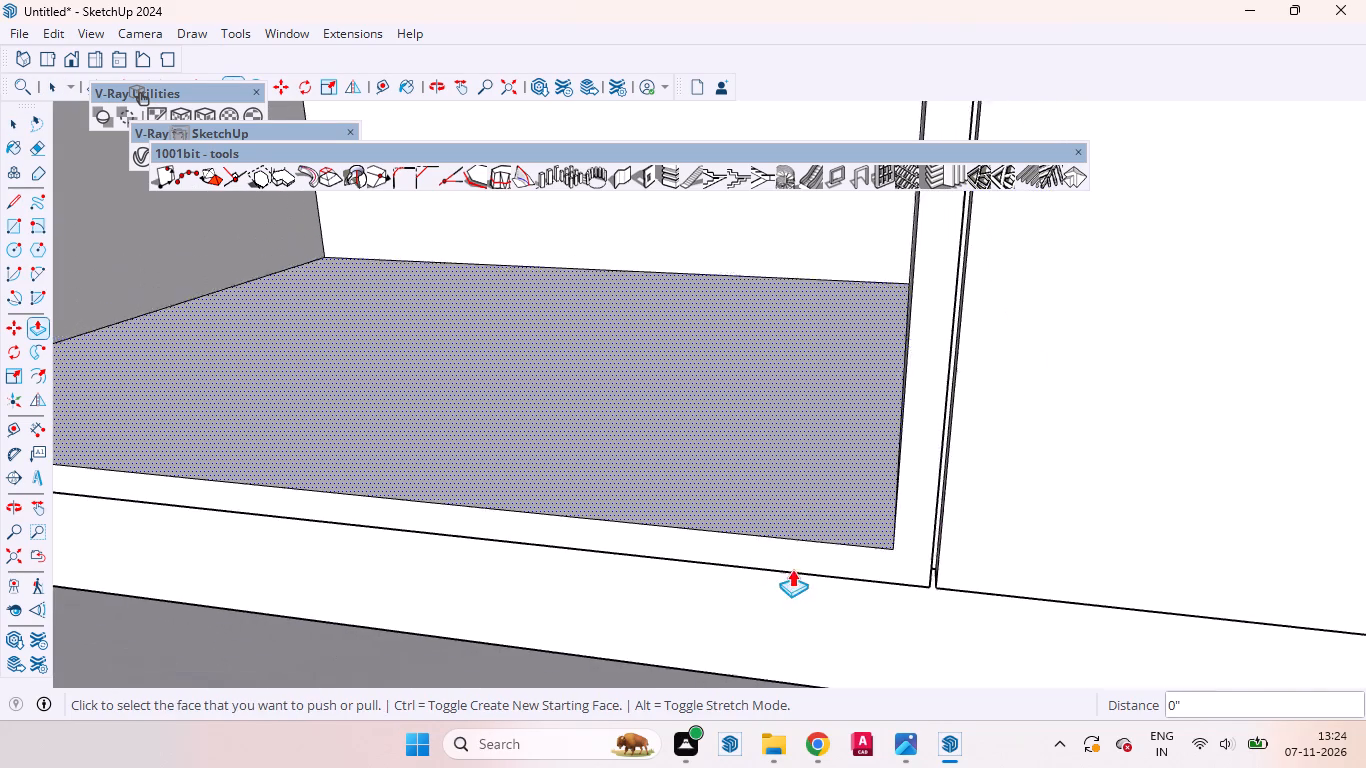
scroll(807, 576, "down", 6)
middle_click_drag(850, 560, 935, 647)
scroll(832, 549, "down", 5)
scroll(793, 548, "up", 1)
scroll(793, 548, "down", 6)
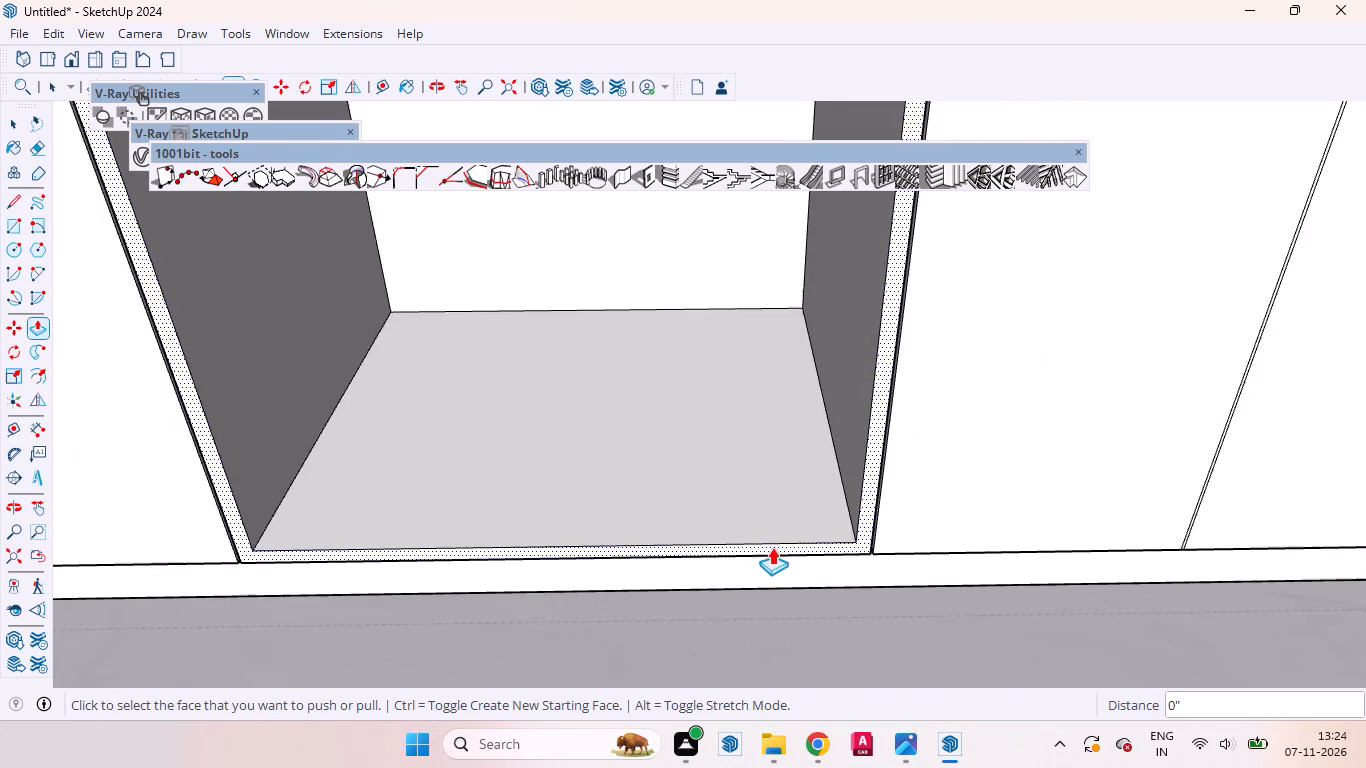
scroll(772, 547, "down", 13)
scroll(1019, 532, "up", 3)
scroll(1019, 532, "down", 1)
scroll(1019, 532, "up", 5)
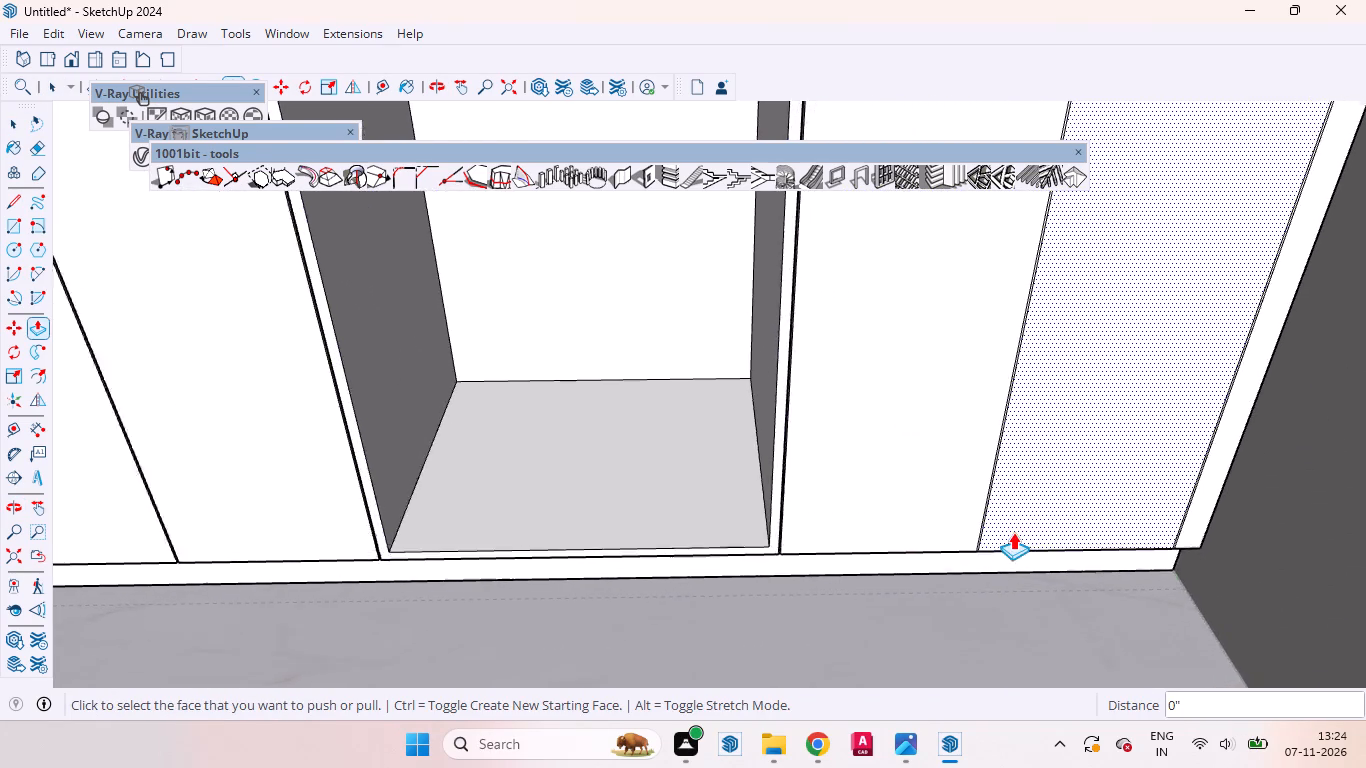
scroll(1013, 532, "up", 20)
scroll(1013, 532, "up", 6)
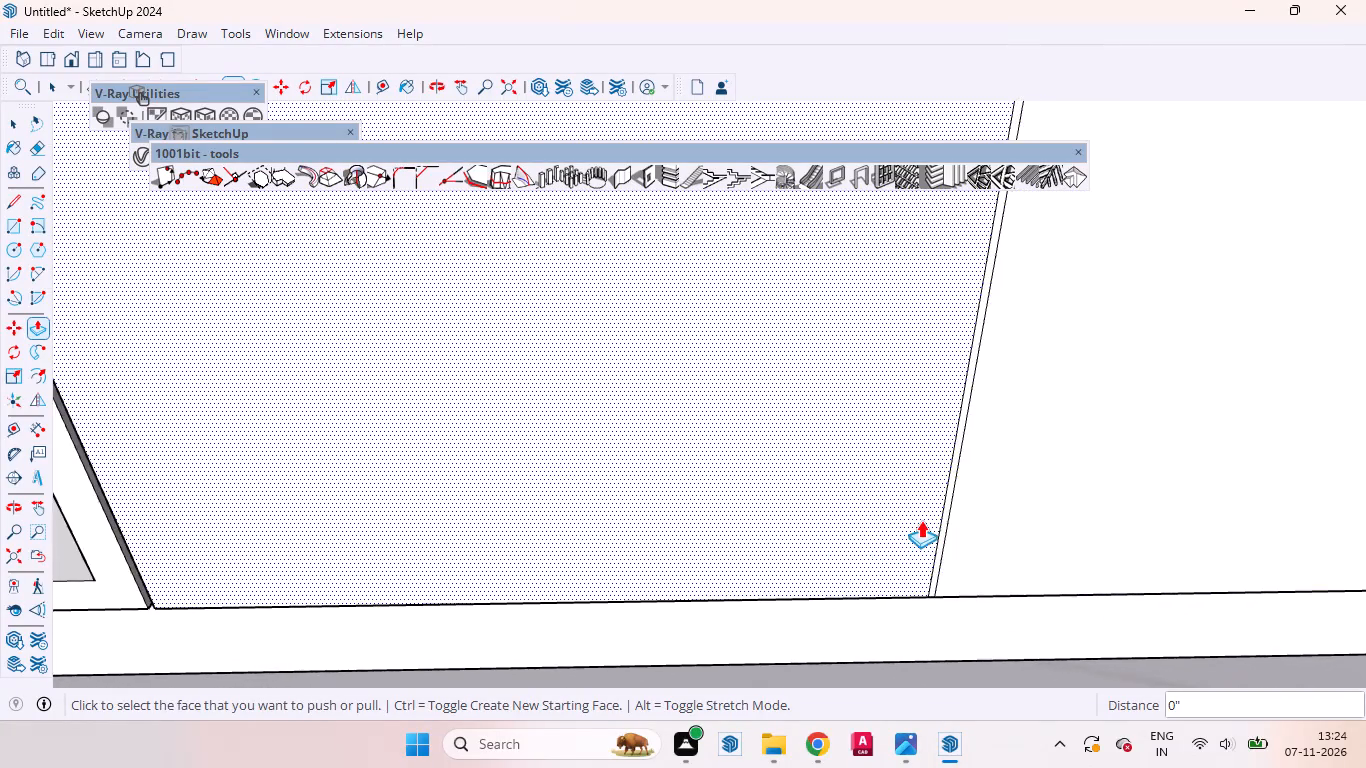
scroll(921, 520, "up", 13)
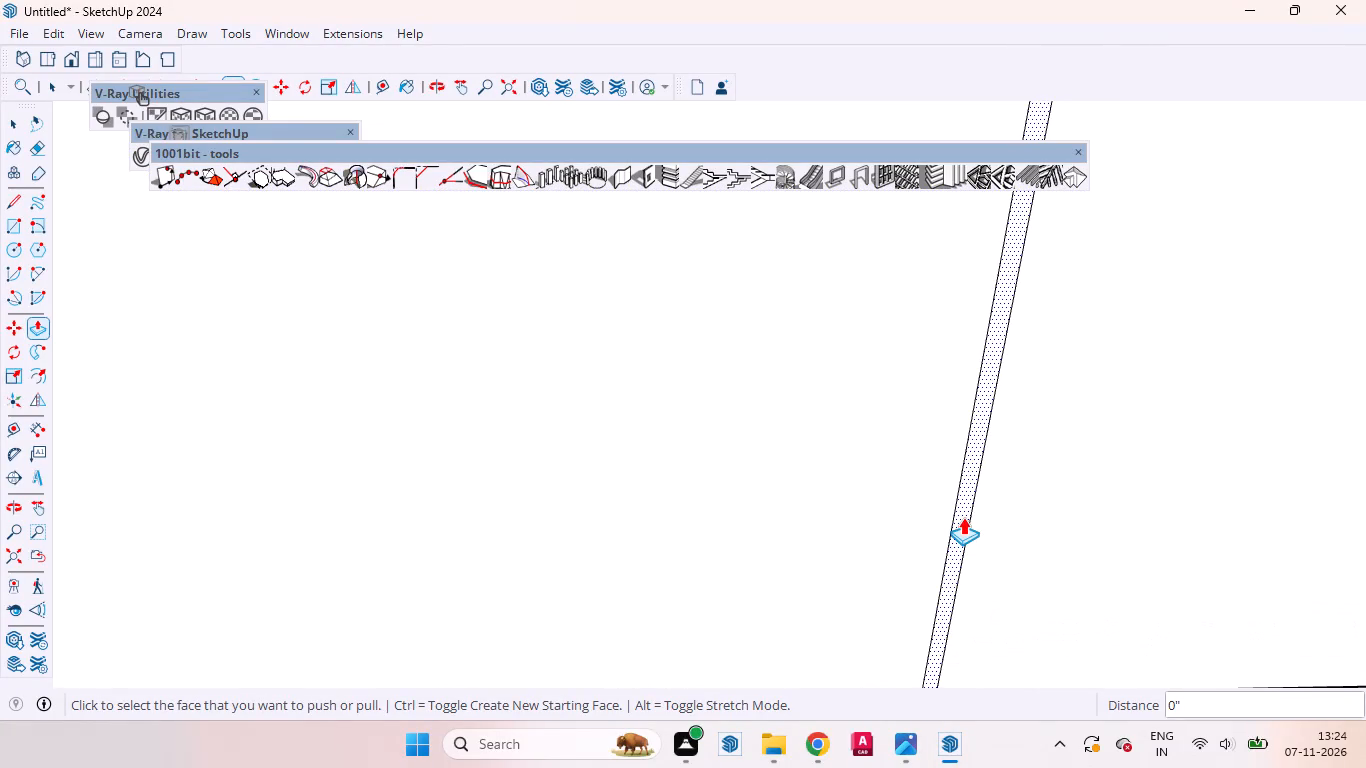
double_click(963, 517)
Push the gap strip between the rightmost door panel and the wardrobe's right border 18 mm inward.
scroll(839, 499, "down", 15)
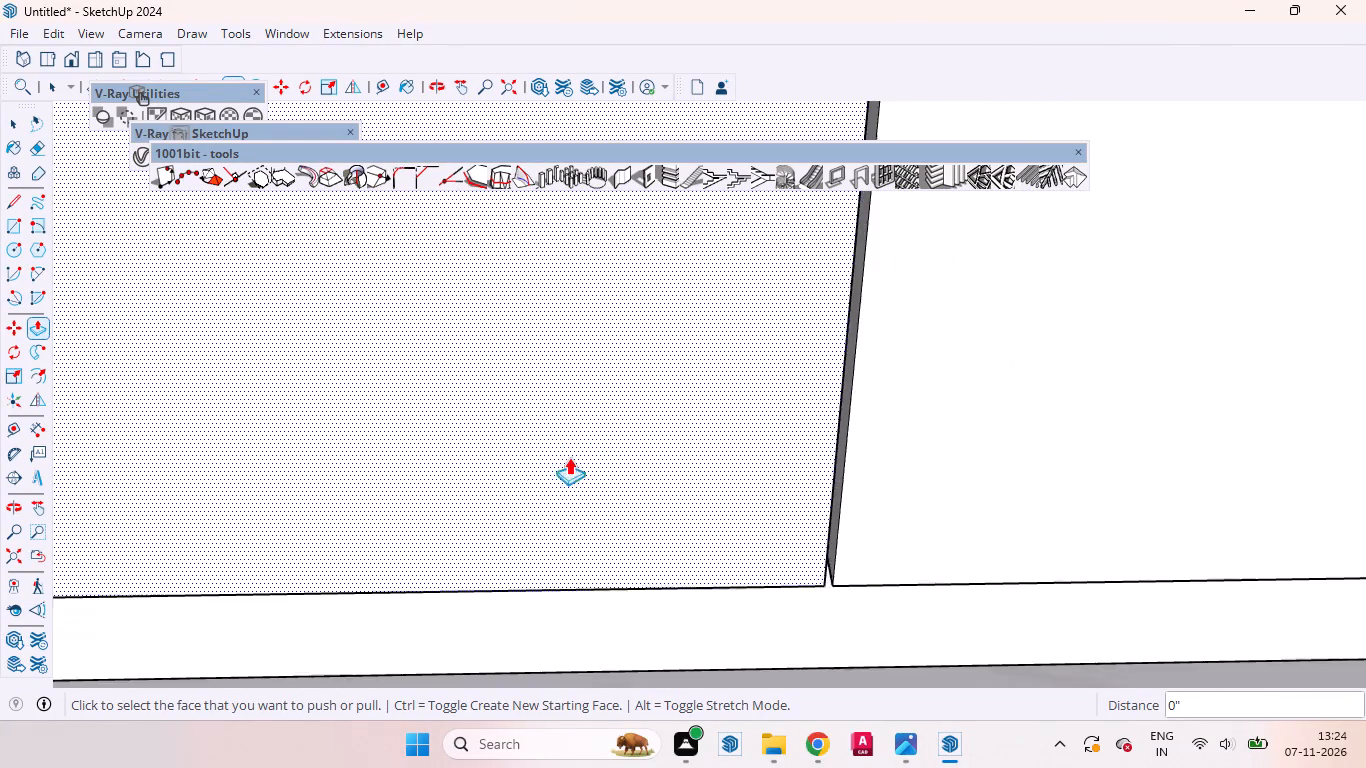
scroll(569, 457, "down", 4)
scroll(581, 471, "up", 1)
scroll(581, 472, "down", 20)
scroll(581, 472, "down", 1)
scroll(1158, 476, "up", 3)
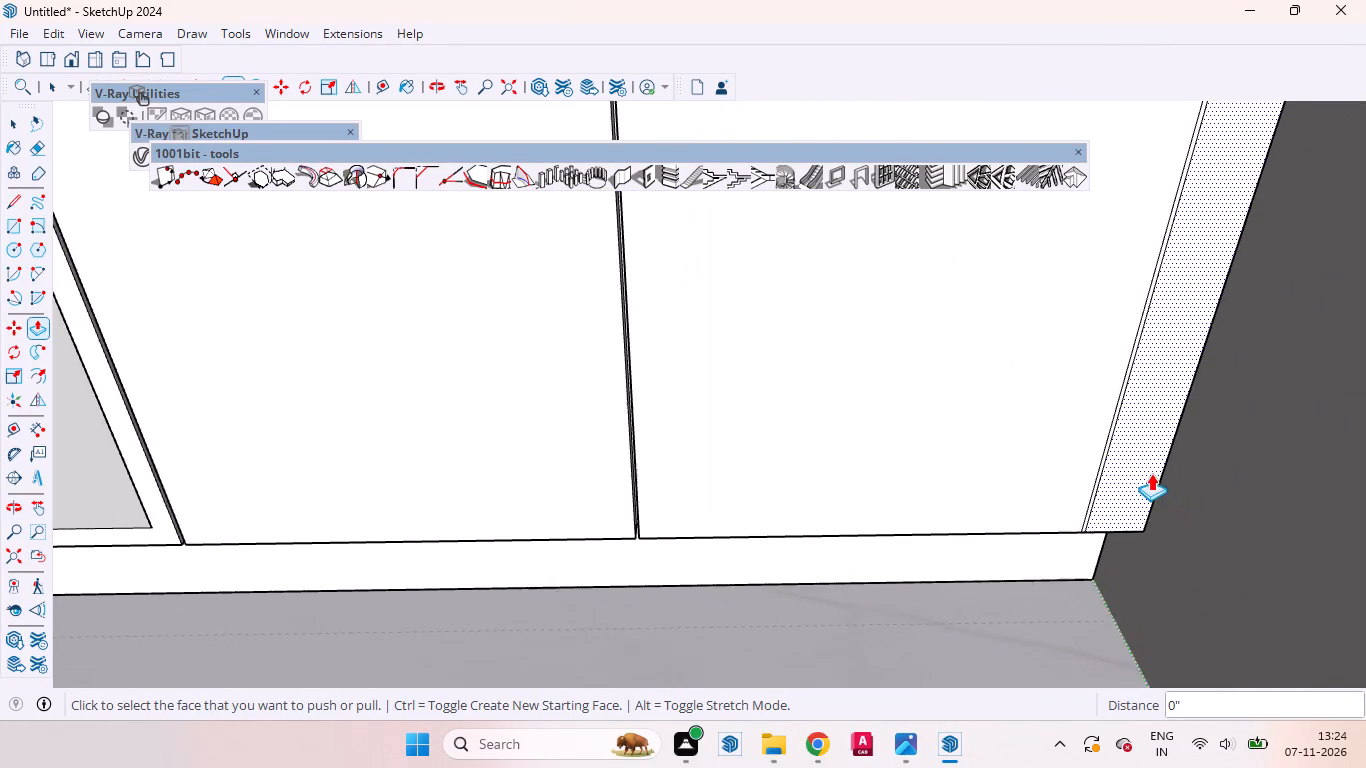
scroll(1151, 473, "up", 18)
scroll(1090, 425, "down", 1)
scroll(1089, 420, "up", 4)
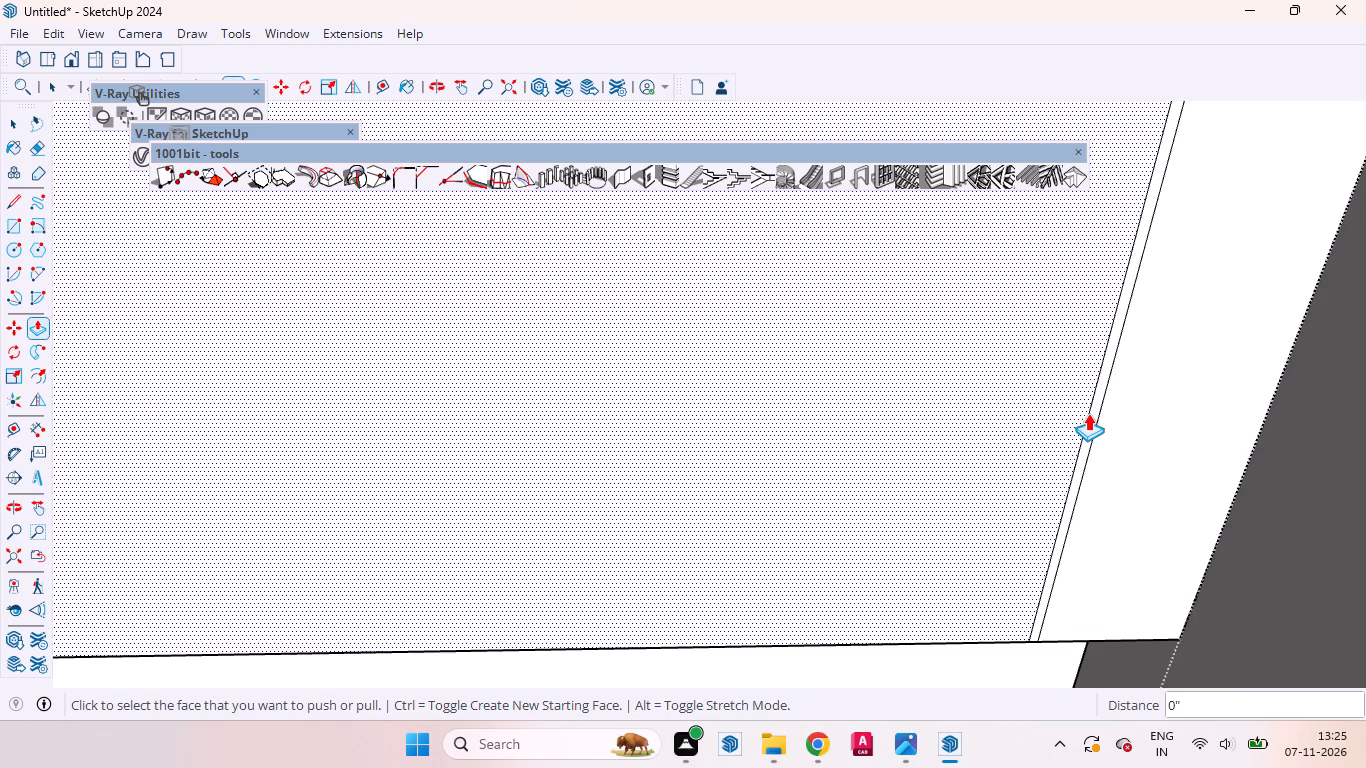
double_click(1091, 411)
Push the horizontal gap strip above the rightmost door panel, under the top border, 18 mm inward.
scroll(988, 557, "down", 10)
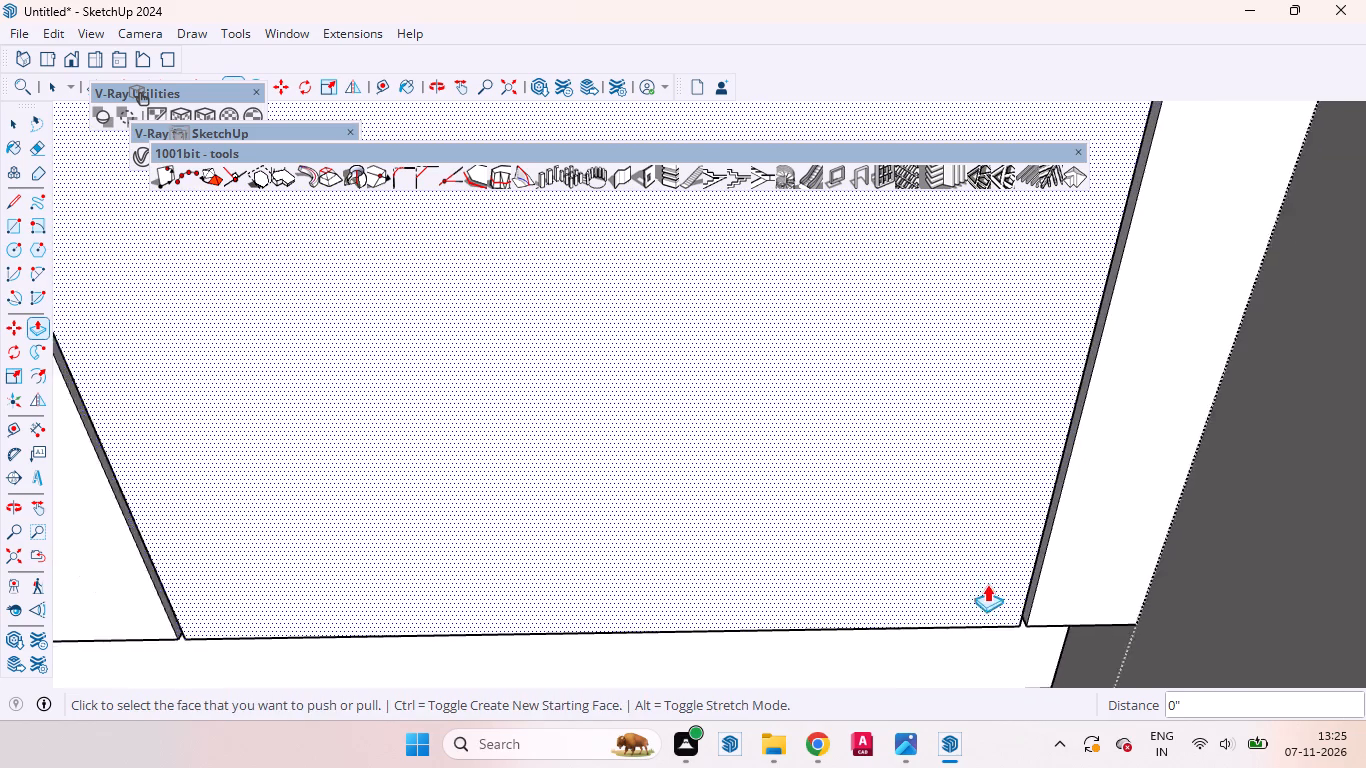
middle_click_drag(928, 563, 976, 632)
scroll(977, 632, "up", 1)
scroll(985, 622, "down", 3)
scroll(985, 622, "up", 1)
scroll(985, 622, "down", 2)
scroll(985, 622, "up", 1)
scroll(986, 620, "down", 14)
scroll(988, 618, "up", 1)
scroll(988, 618, "down", 3)
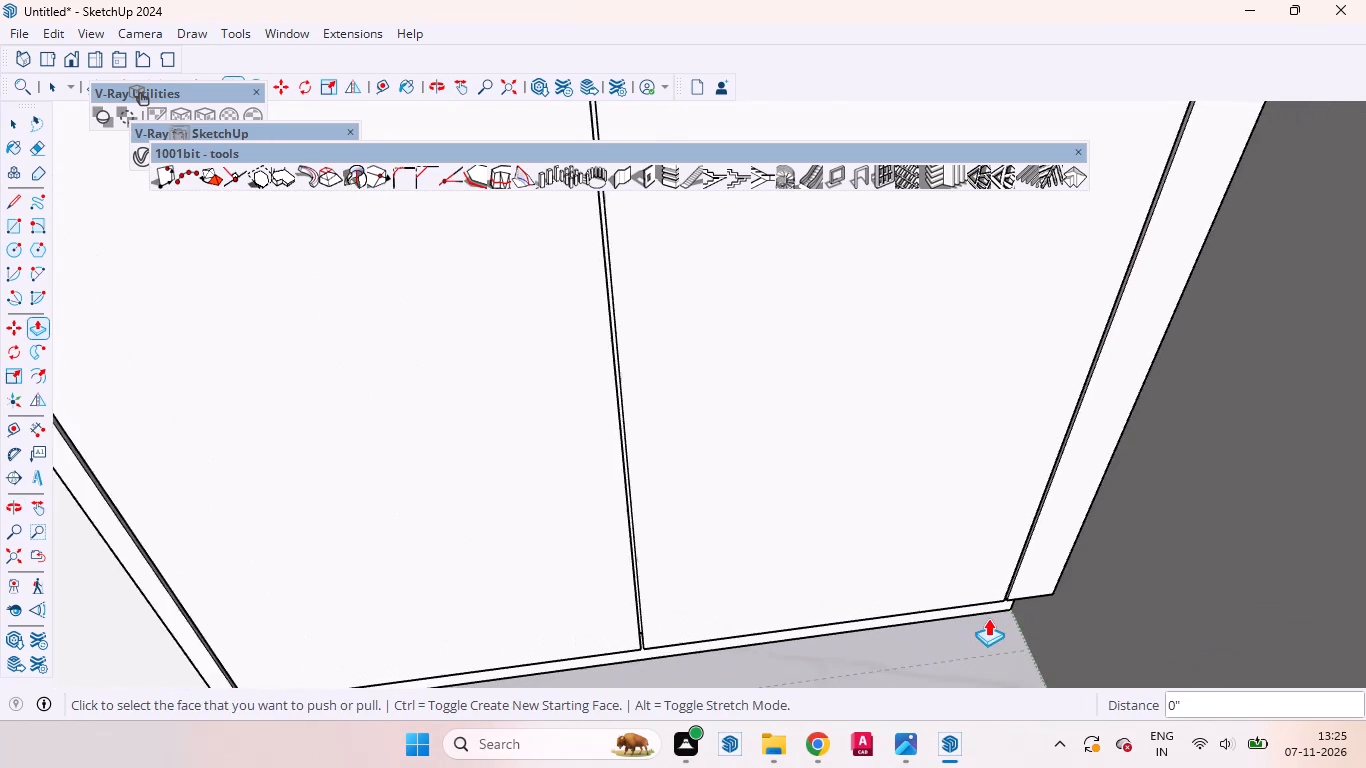
scroll(988, 618, "down", 20)
scroll(988, 618, "down", 12)
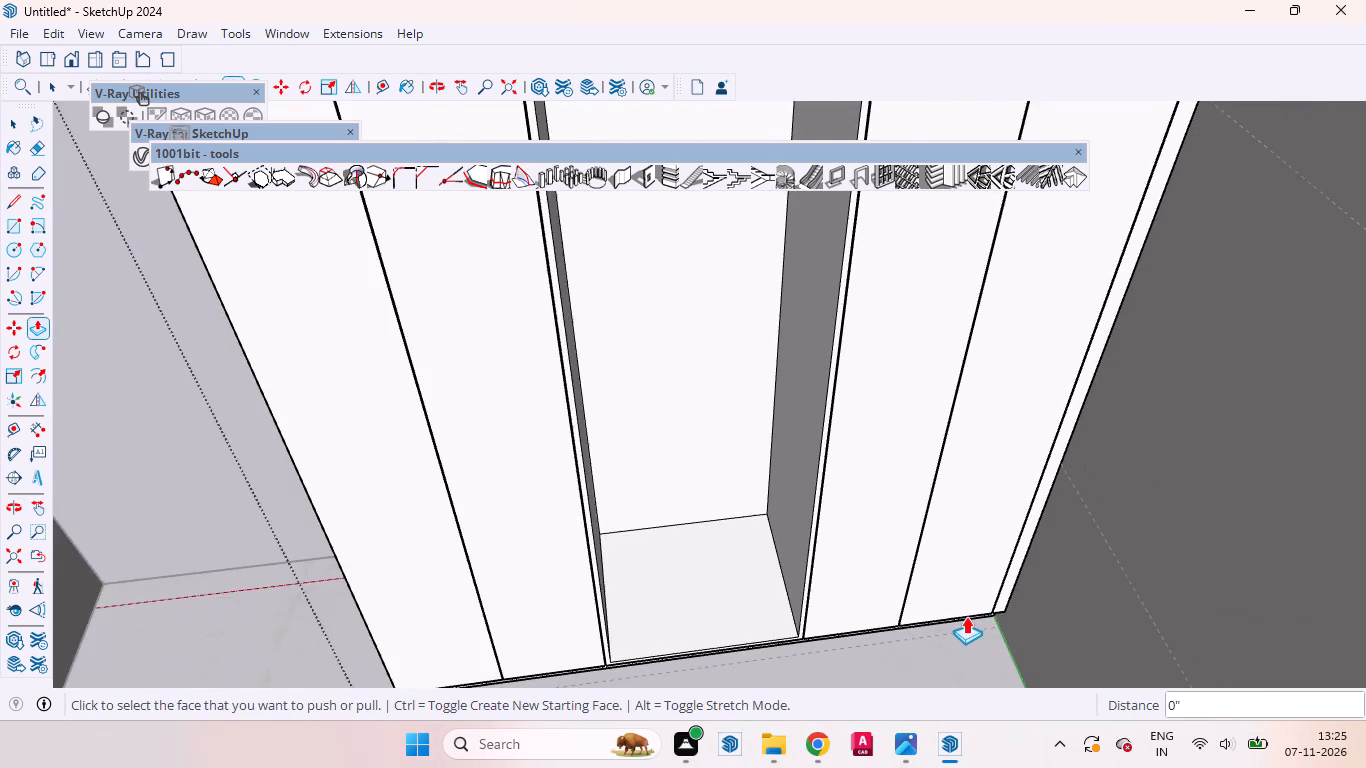
scroll(966, 616, "down", 13)
scroll(902, 260, "up", 6)
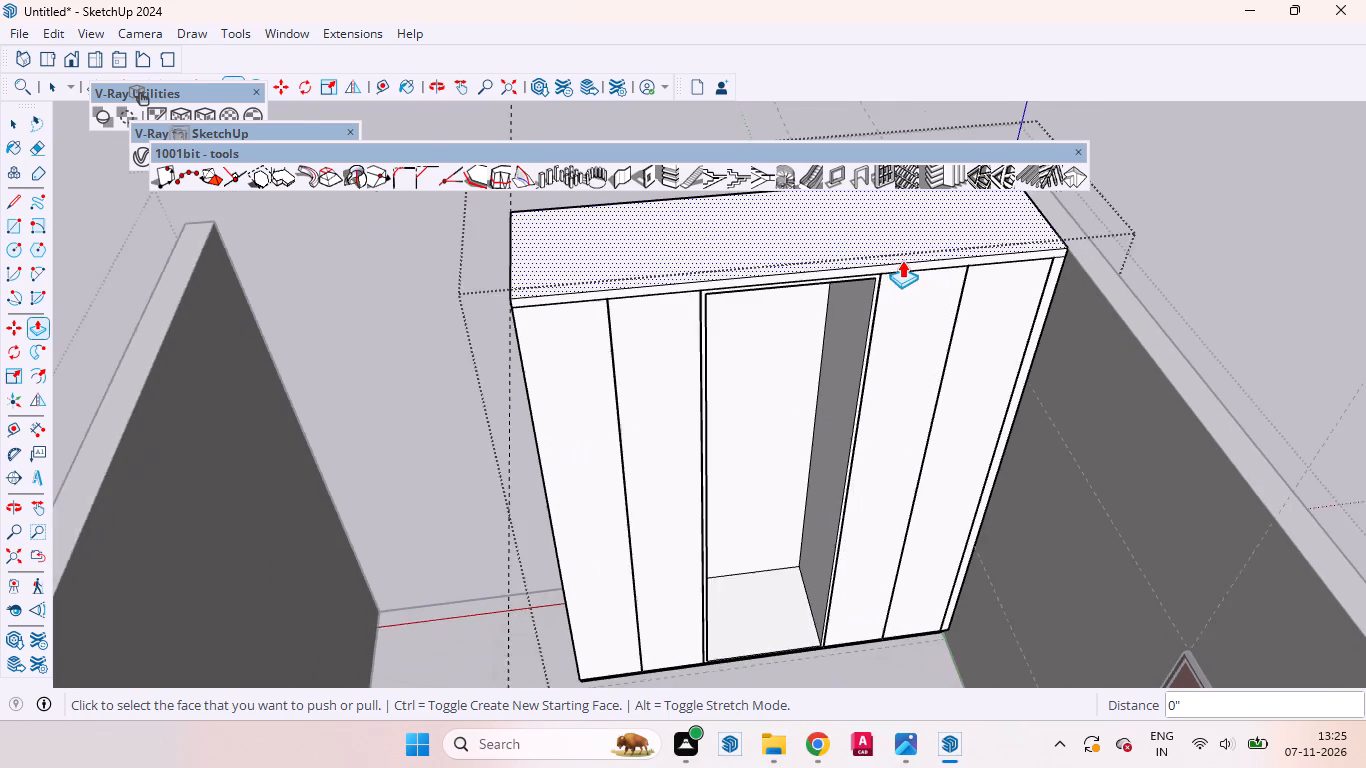
scroll(902, 260, "up", 5)
scroll(1018, 324, "up", 11)
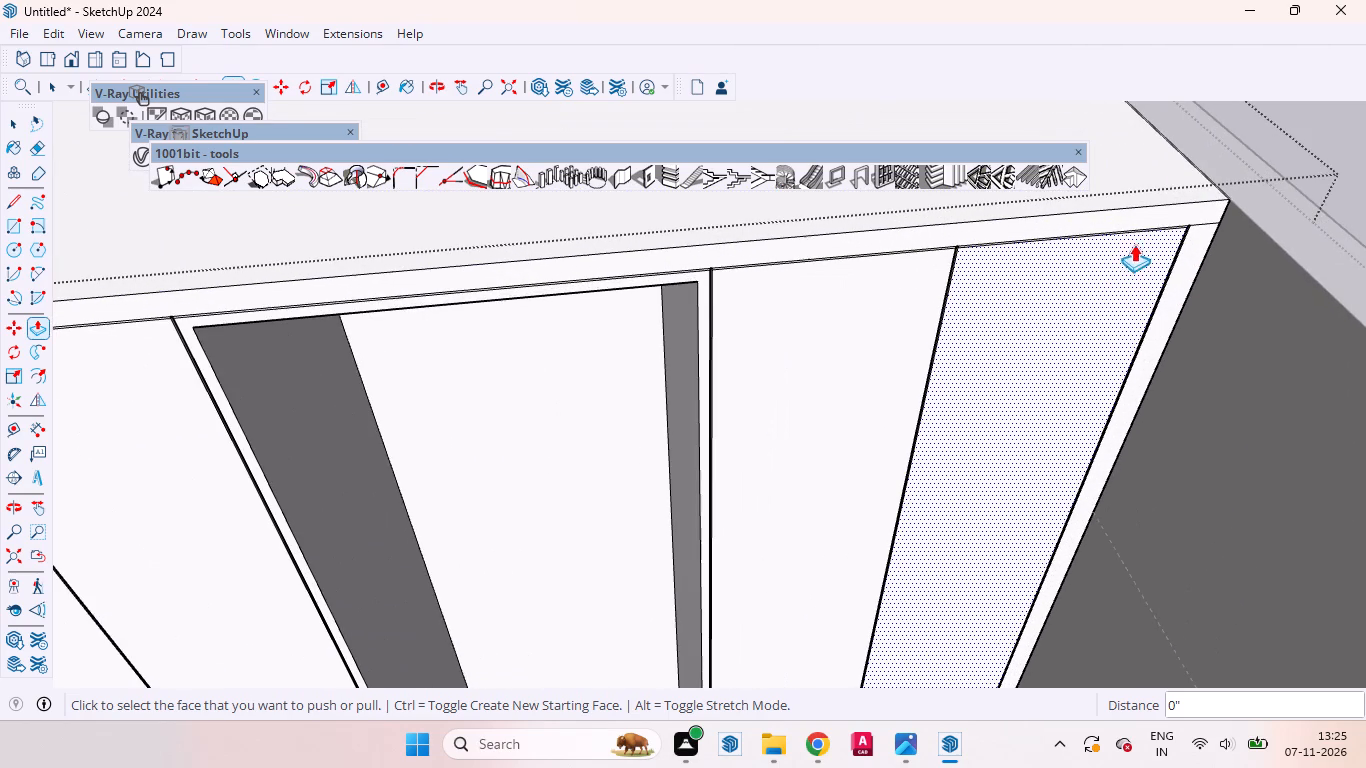
scroll(1185, 171, "up", 20)
scroll(1185, 171, "up", 9)
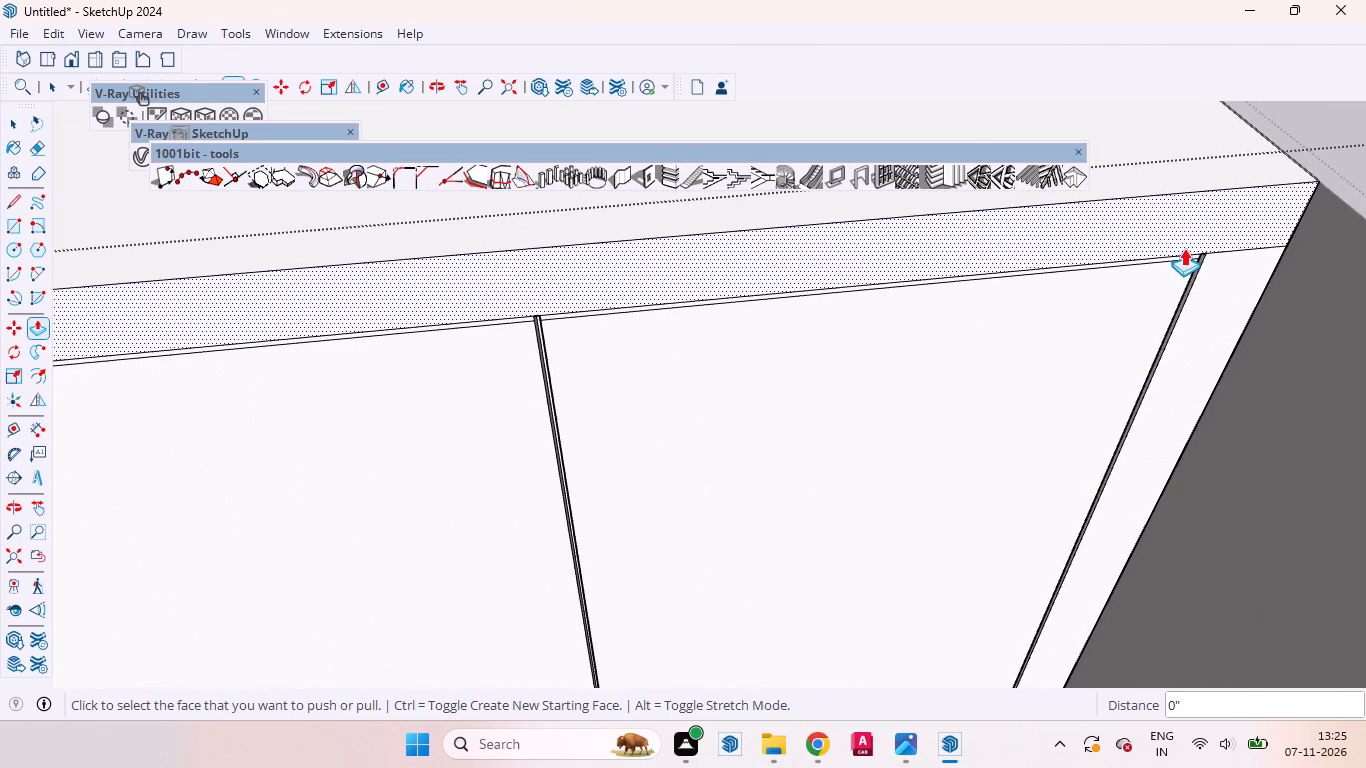
scroll(1184, 248, "up", 18)
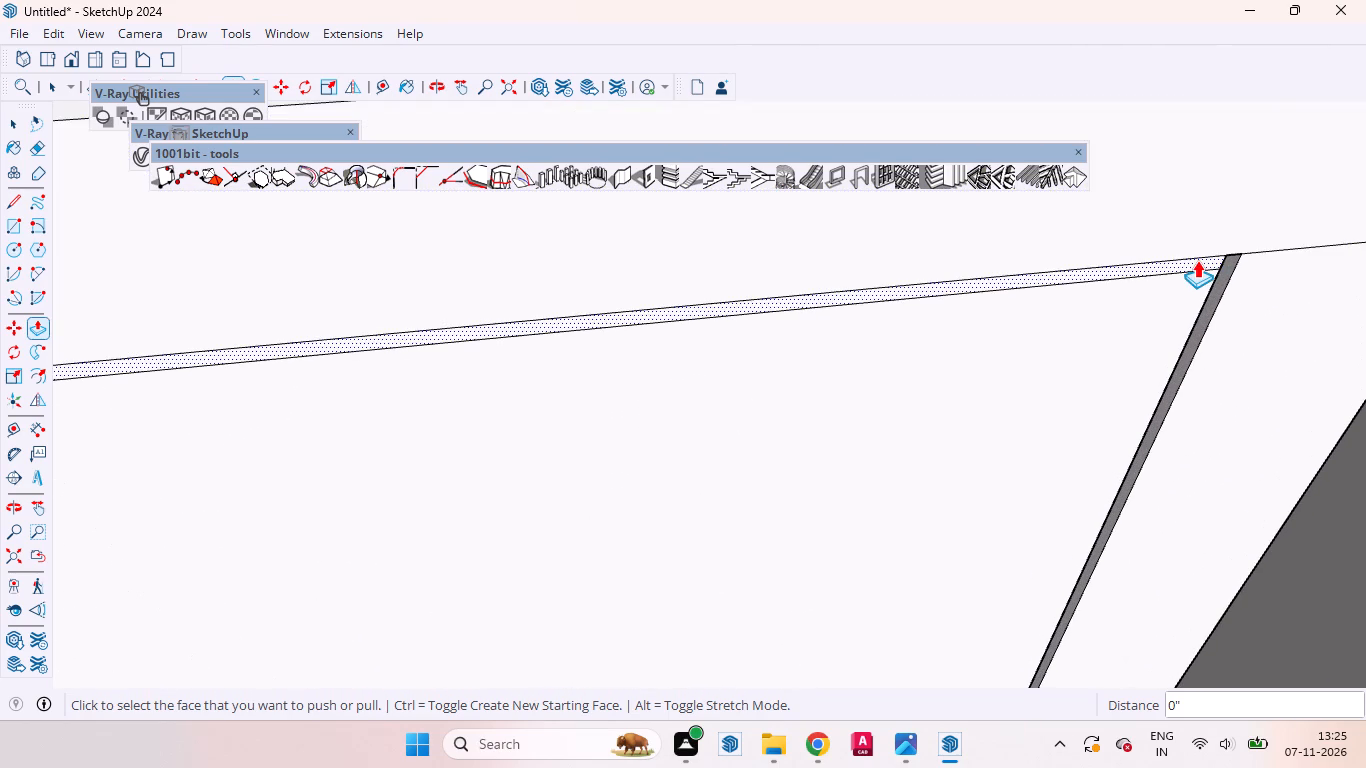
double_click(1197, 260)
Repeat the 18 mm push on the horizontal gap strip above the door panel immediately right of the central opening.
scroll(1225, 258, "down", 16)
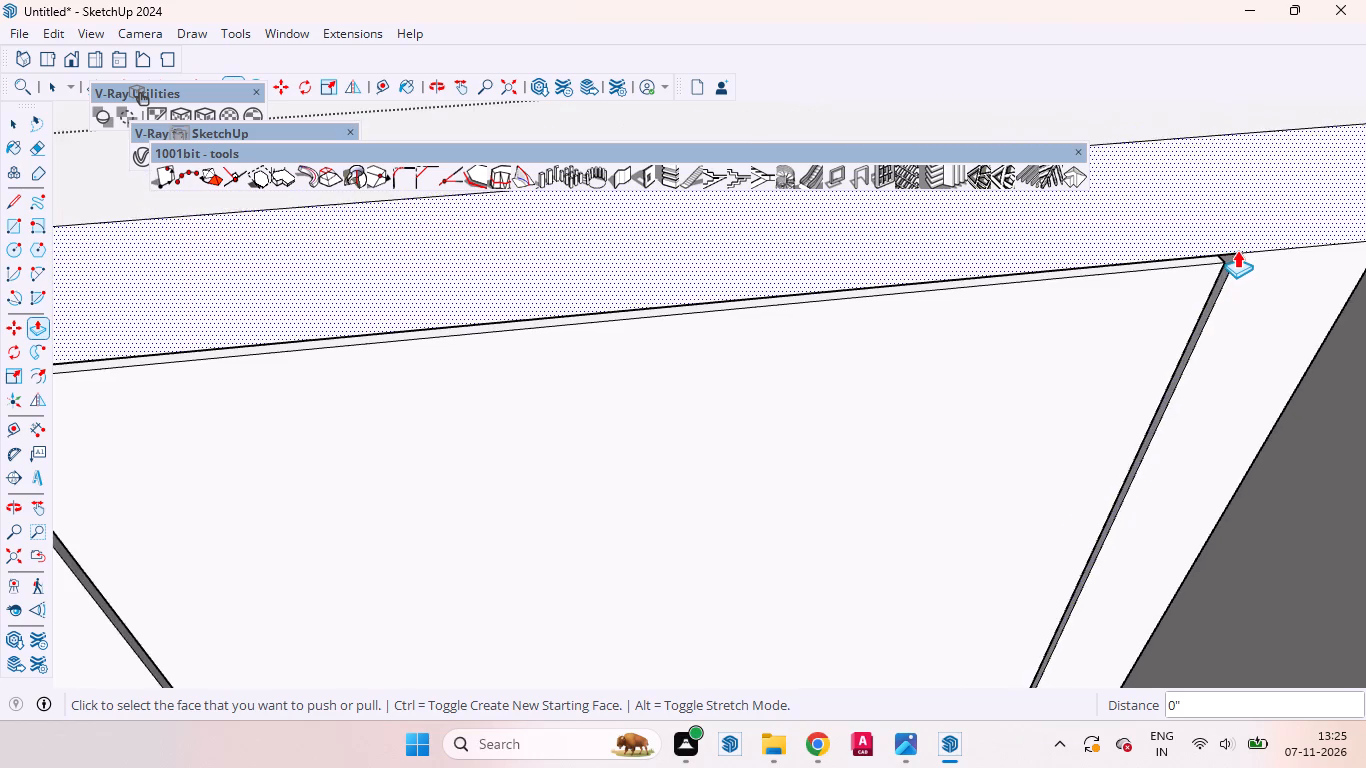
scroll(1237, 250, "down", 12)
scroll(1249, 260, "up", 2)
scroll(1249, 260, "down", 9)
scroll(551, 293, "up", 4)
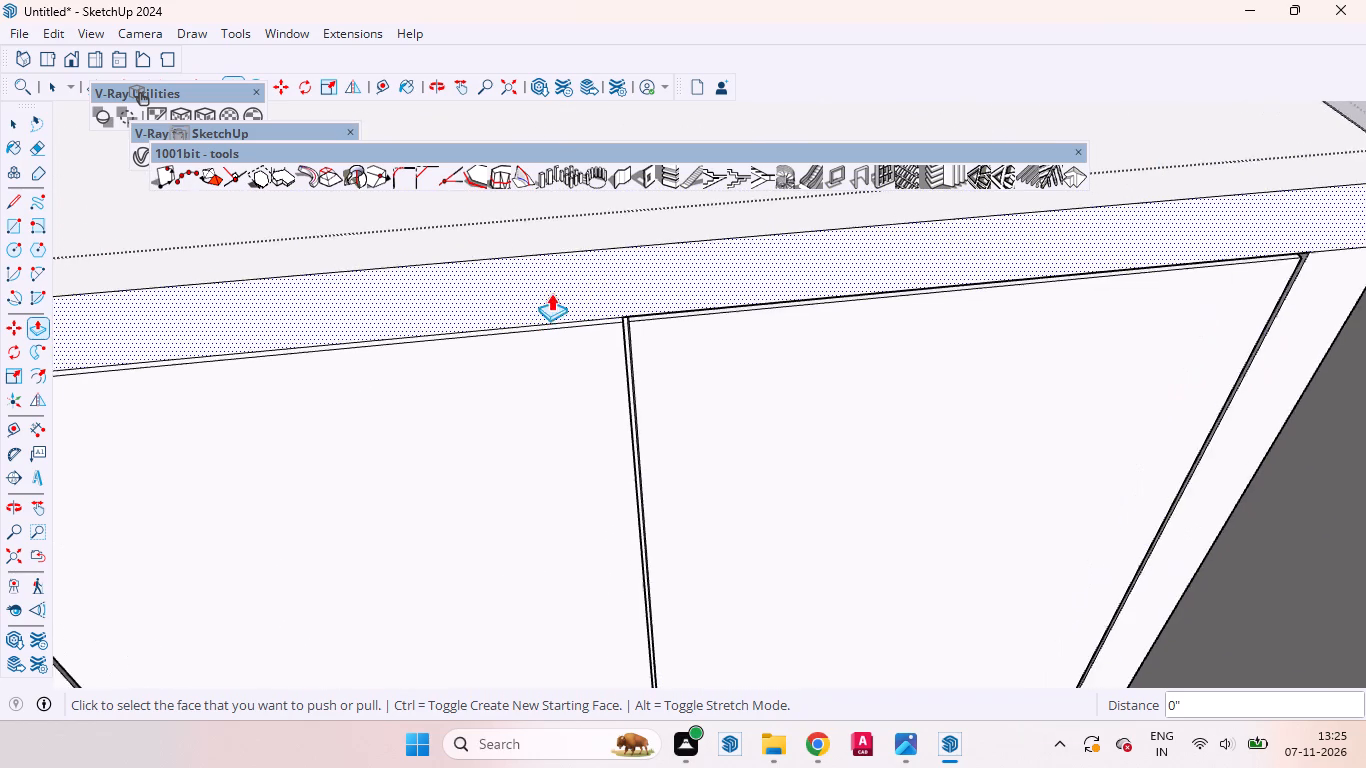
scroll(551, 293, "up", 20)
scroll(551, 293, "up", 8)
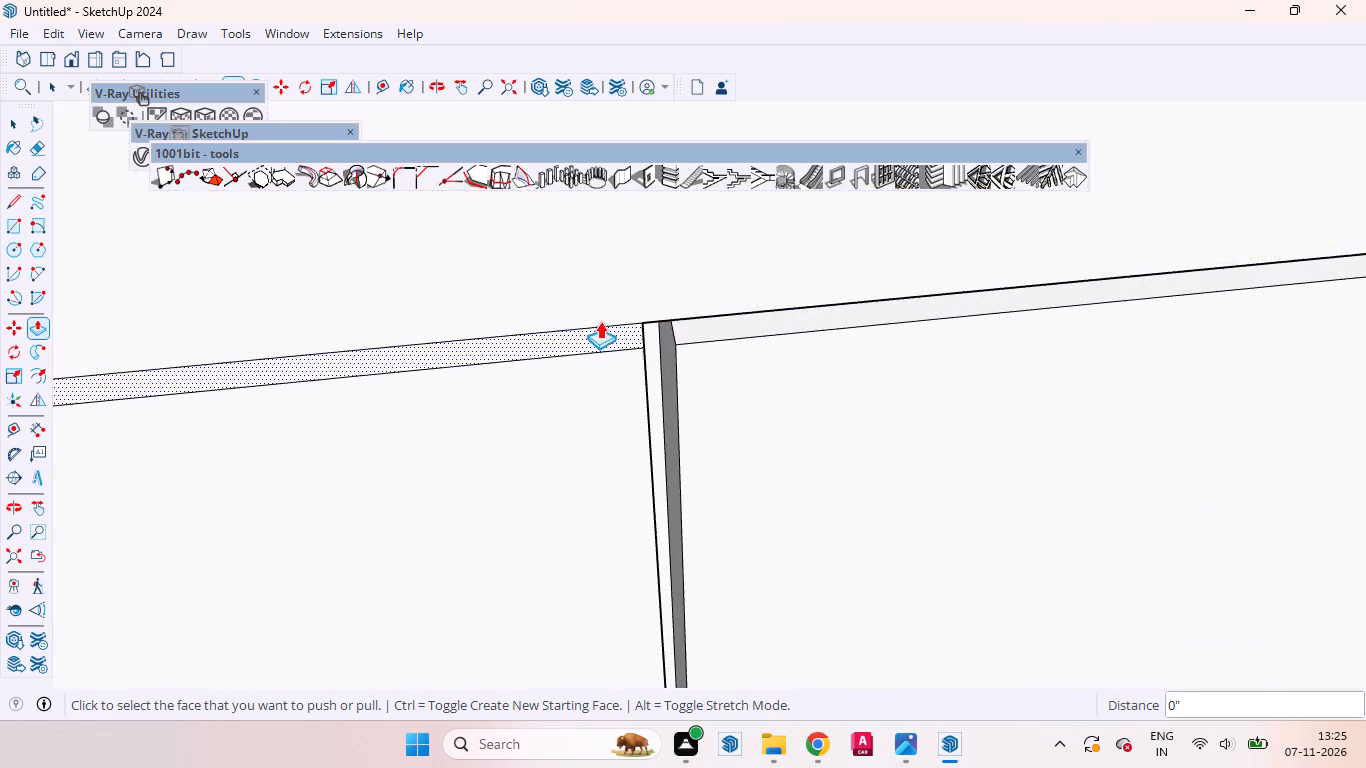
scroll(600, 331, "up", 6)
double_click(601, 331)
Repeat the 18 mm push on the horizontal gap strip above the central opening's frame.
scroll(884, 318, "down", 7)
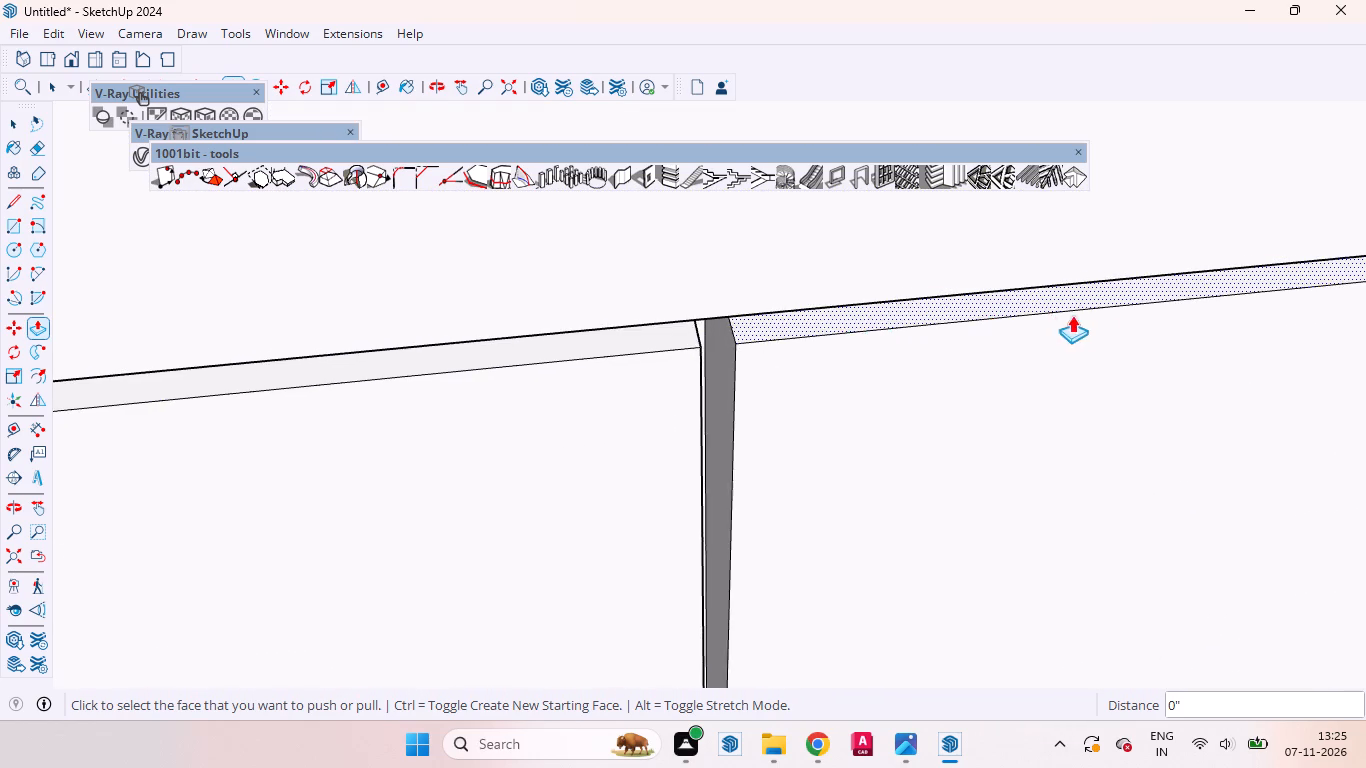
scroll(1072, 315, "down", 15)
scroll(1142, 286, "up", 1)
scroll(1142, 285, "down", 20)
scroll(1142, 285, "down", 5)
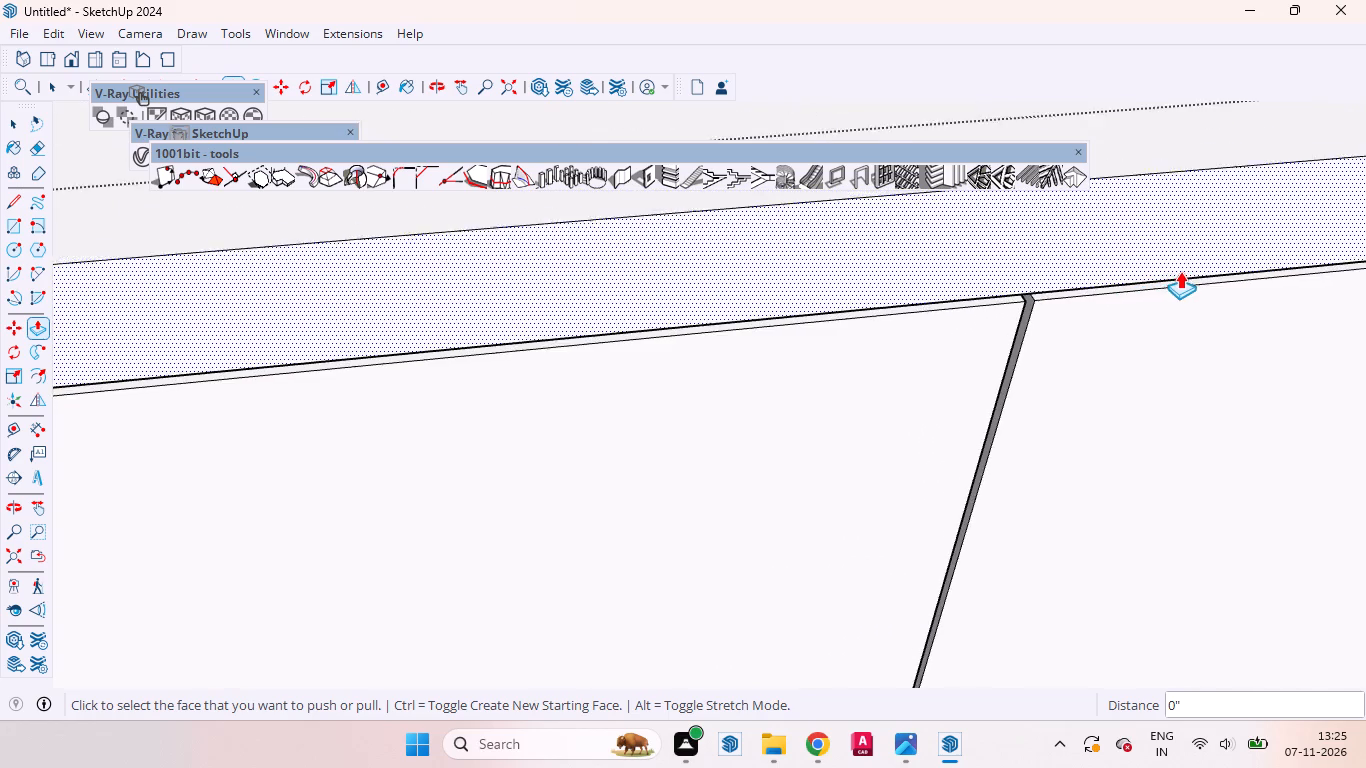
scroll(1181, 270, "up", 1)
scroll(1181, 270, "down", 8)
scroll(1189, 261, "up", 1)
scroll(1189, 261, "down", 20)
scroll(1189, 261, "down", 6)
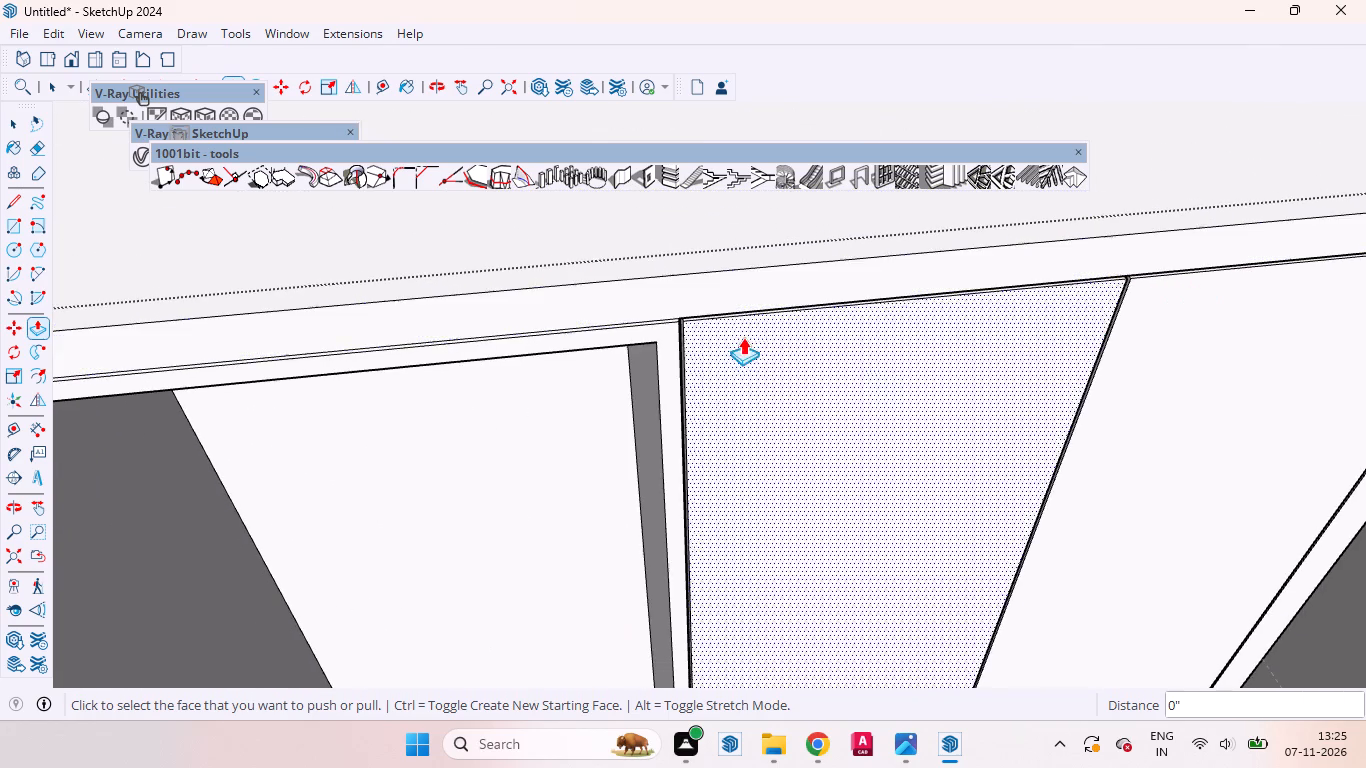
scroll(472, 334, "up", 20)
scroll(472, 334, "up", 8)
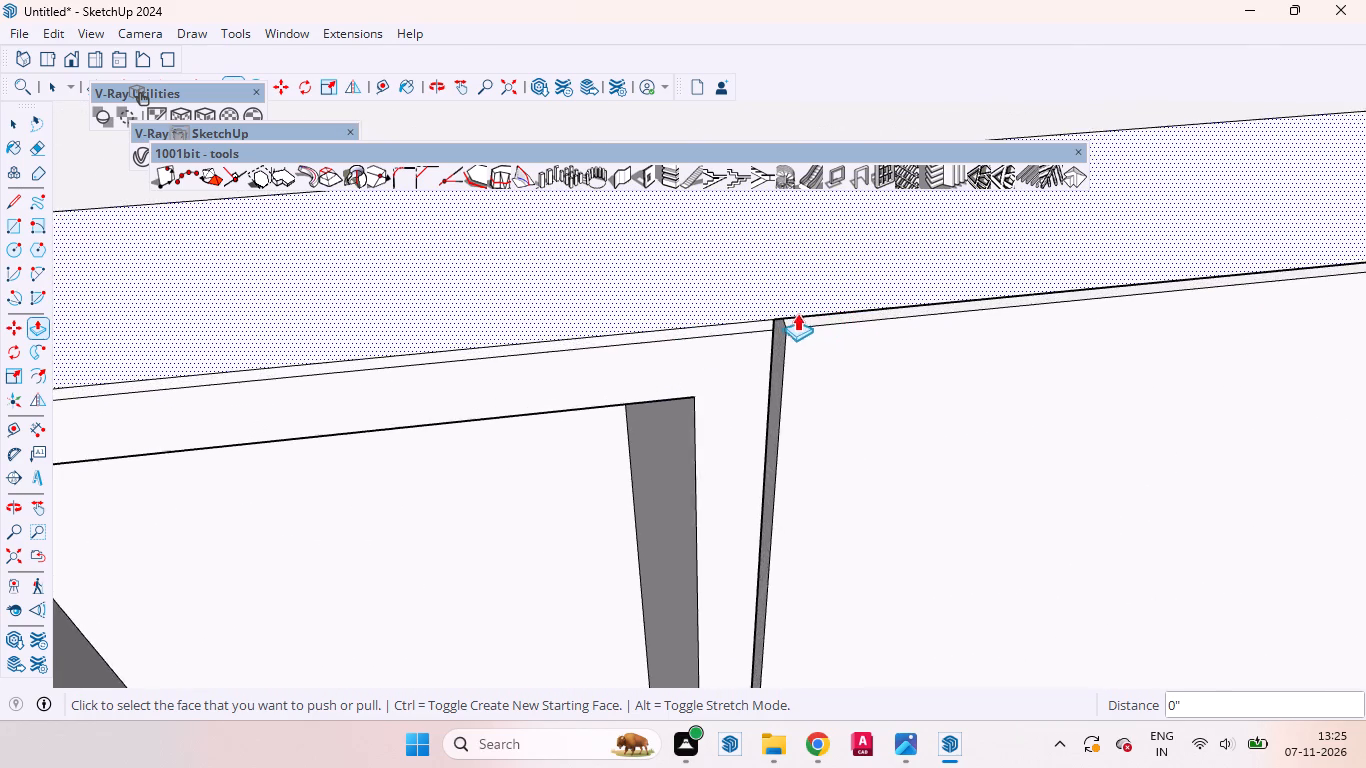
scroll(797, 313, "up", 4)
scroll(724, 322, "down", 1)
scroll(724, 322, "up", 2)
middle_click_drag(716, 341, 672, 136)
scroll(716, 341, "up", 6)
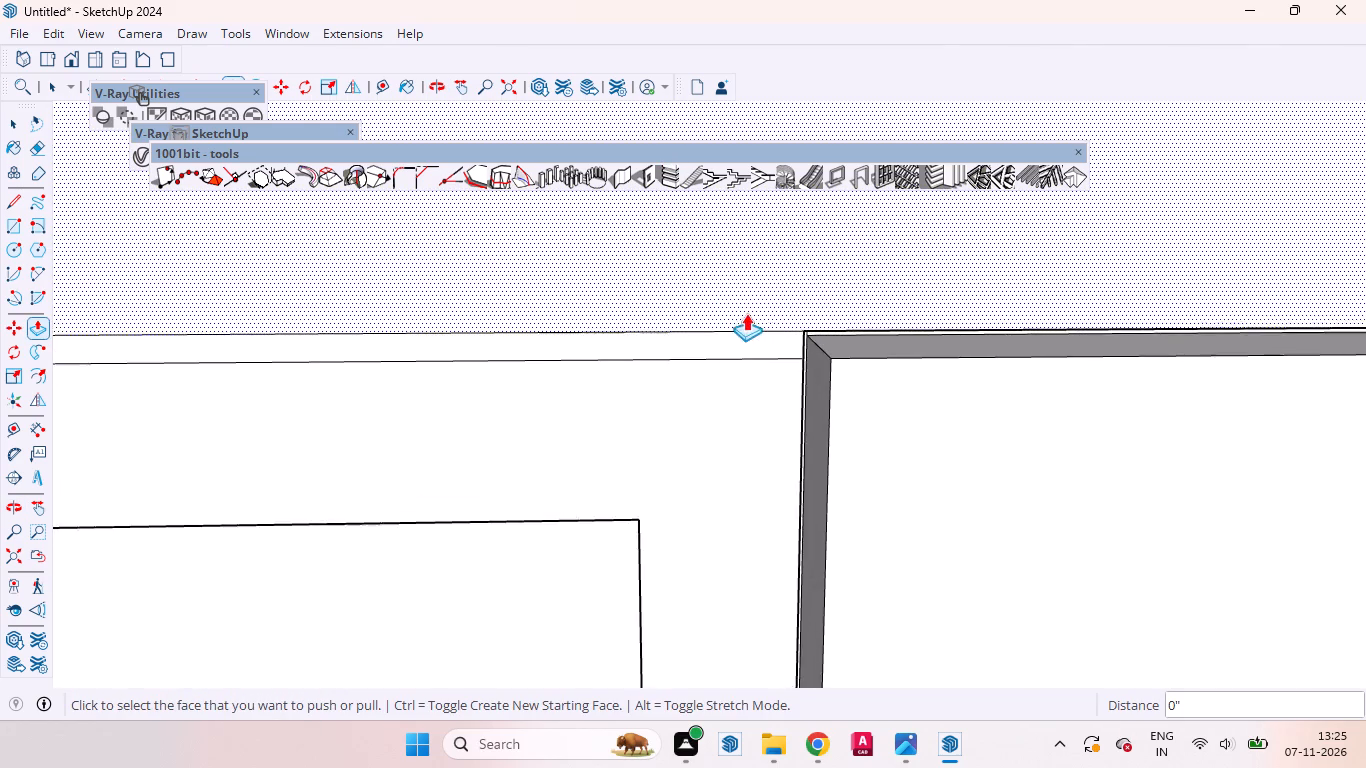
scroll(746, 313, "up", 3)
middle_click_drag(795, 366, 533, 305)
scroll(792, 366, "up", 1)
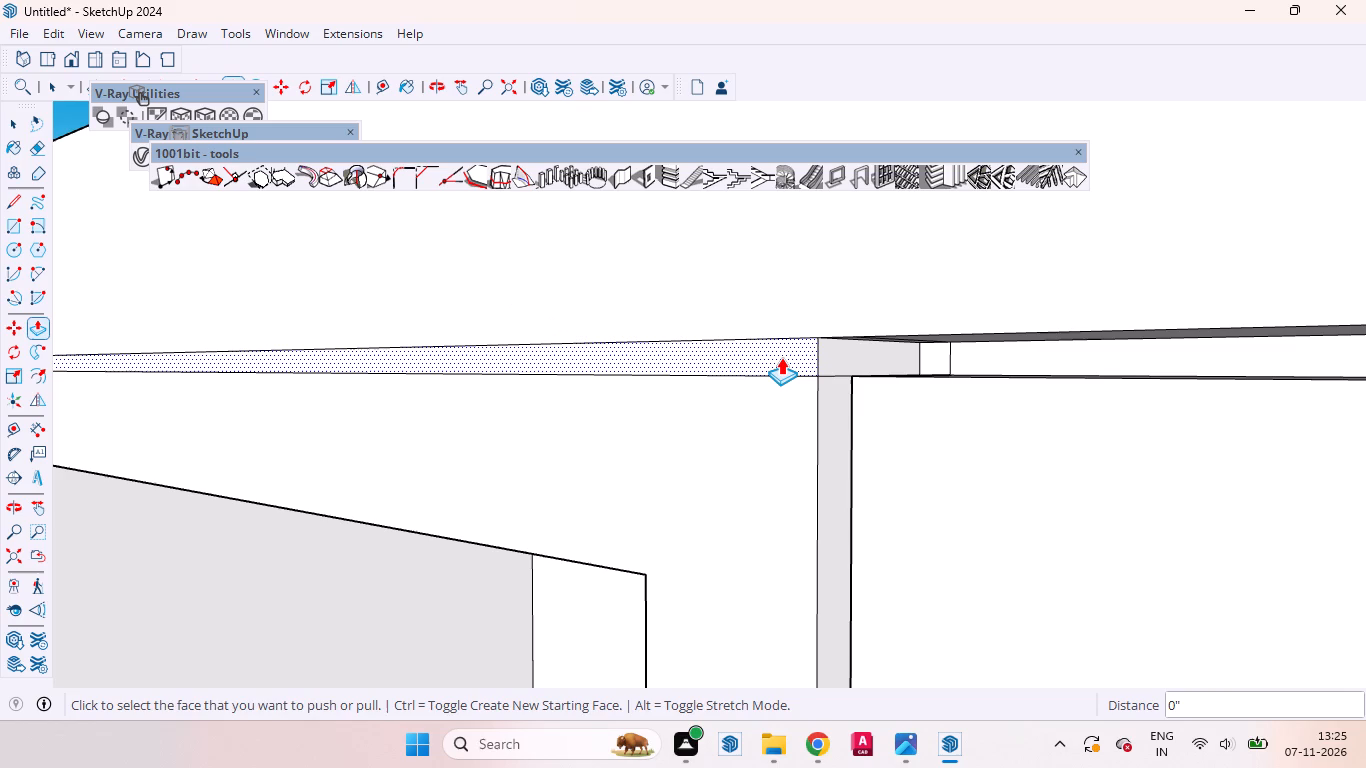
double_click(781, 357)
middle_click_drag(741, 392, 1088, 470)
scroll(1088, 470, "up", 1)
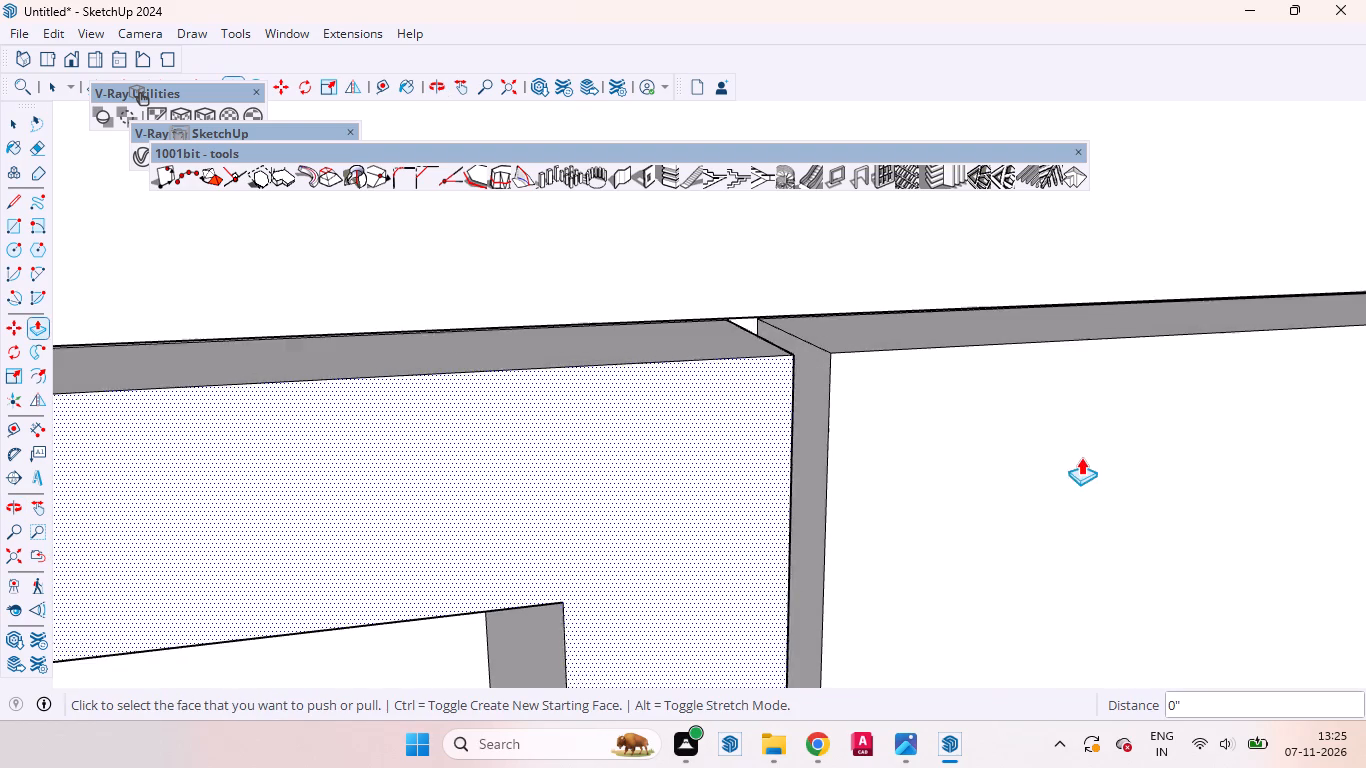
Repeat the 18 mm inward push on the horizontal gap strip above the door panel immediately left of the central opening.
scroll(1081, 457, "down", 20)
scroll(1081, 457, "down", 15)
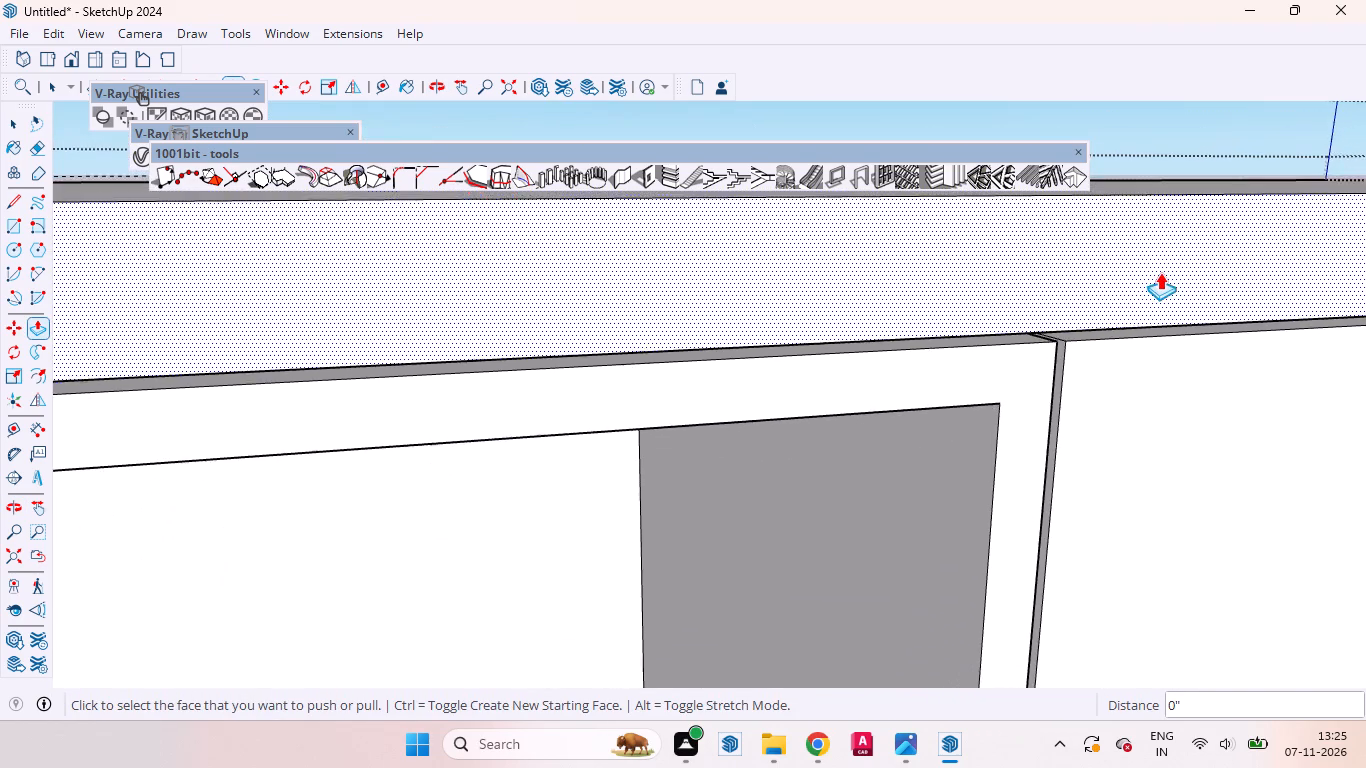
scroll(1160, 272, "down", 20)
scroll(1160, 272, "down", 13)
scroll(1241, 277, "up", 1)
scroll(1241, 277, "down", 3)
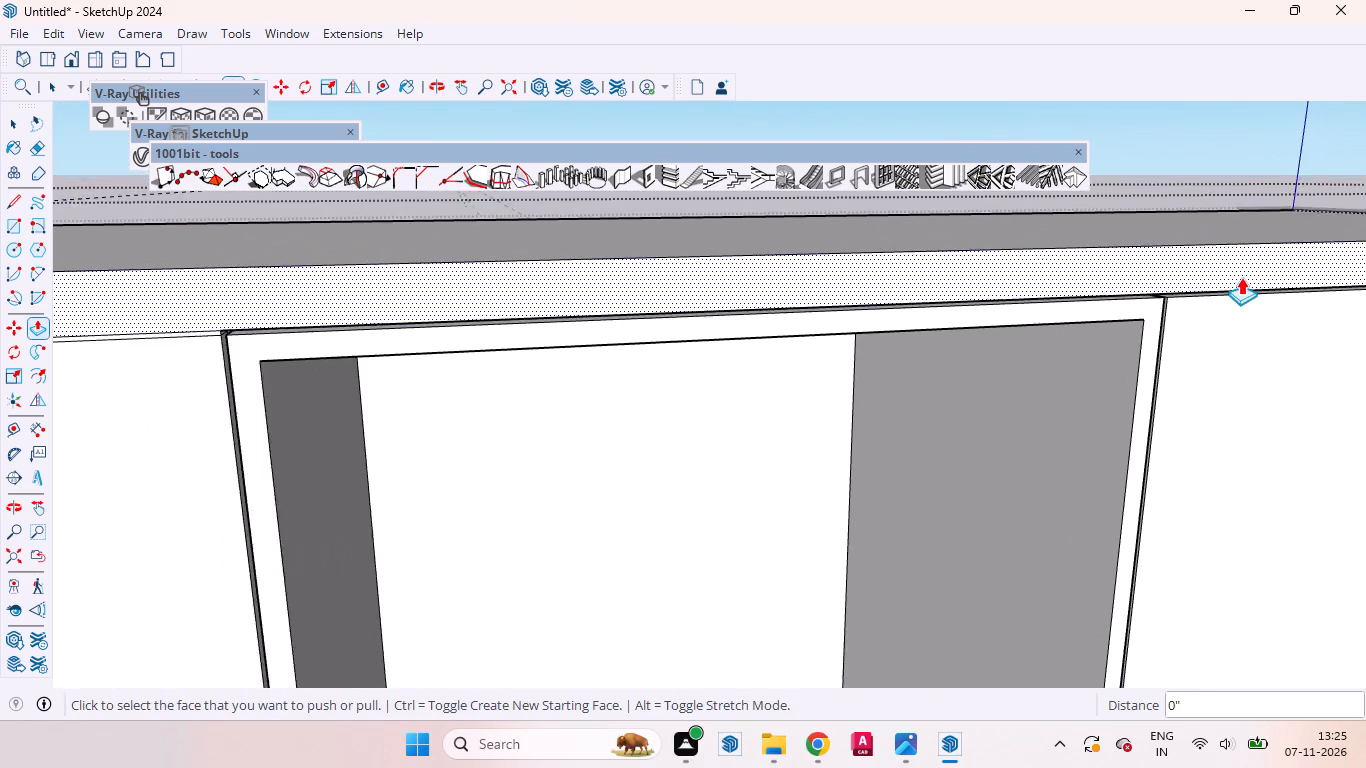
scroll(389, 363, "up", 2)
scroll(389, 360, "down", 1)
scroll(389, 360, "up", 19)
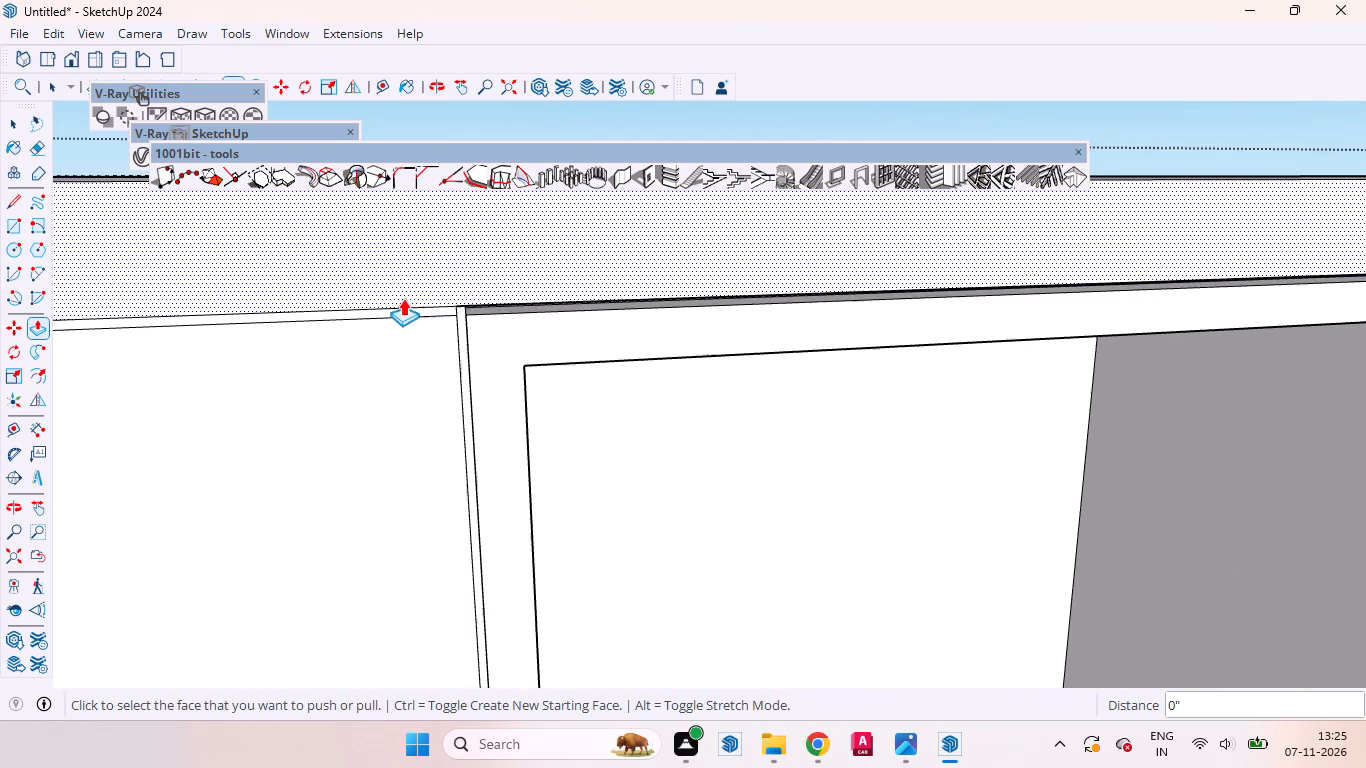
scroll(403, 298, "up", 20)
scroll(403, 298, "up", 6)
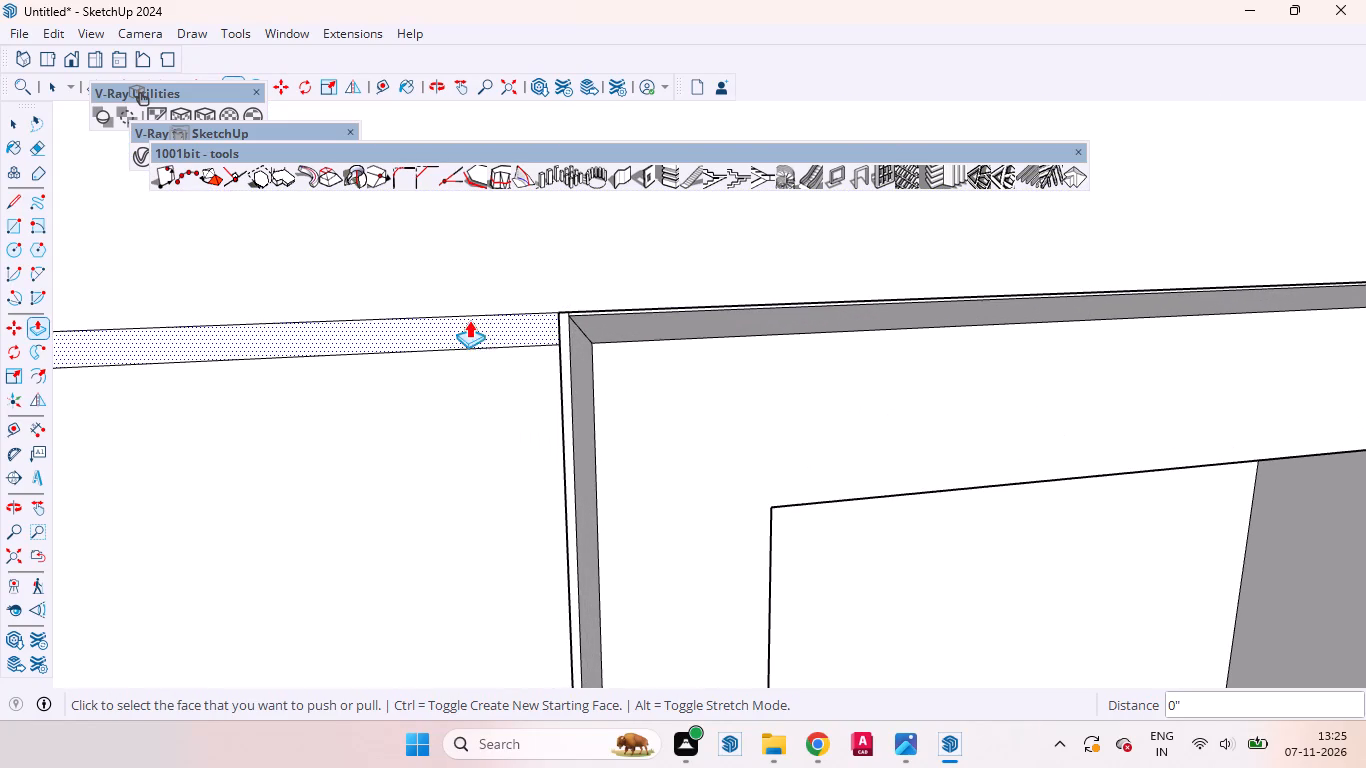
middle_click_drag(486, 335, 652, 355)
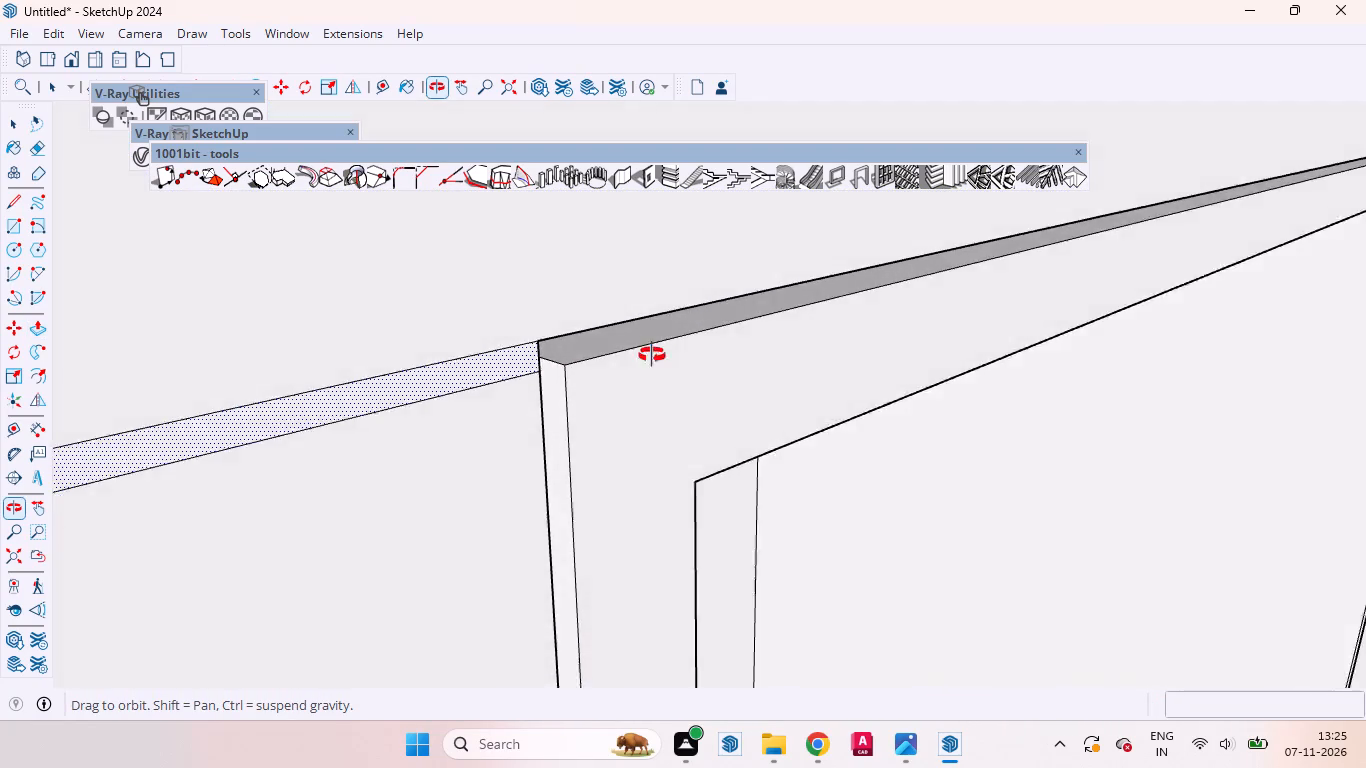
middle_click_drag(652, 355, 593, 351)
scroll(587, 349, "up", 3)
double_click(455, 344)
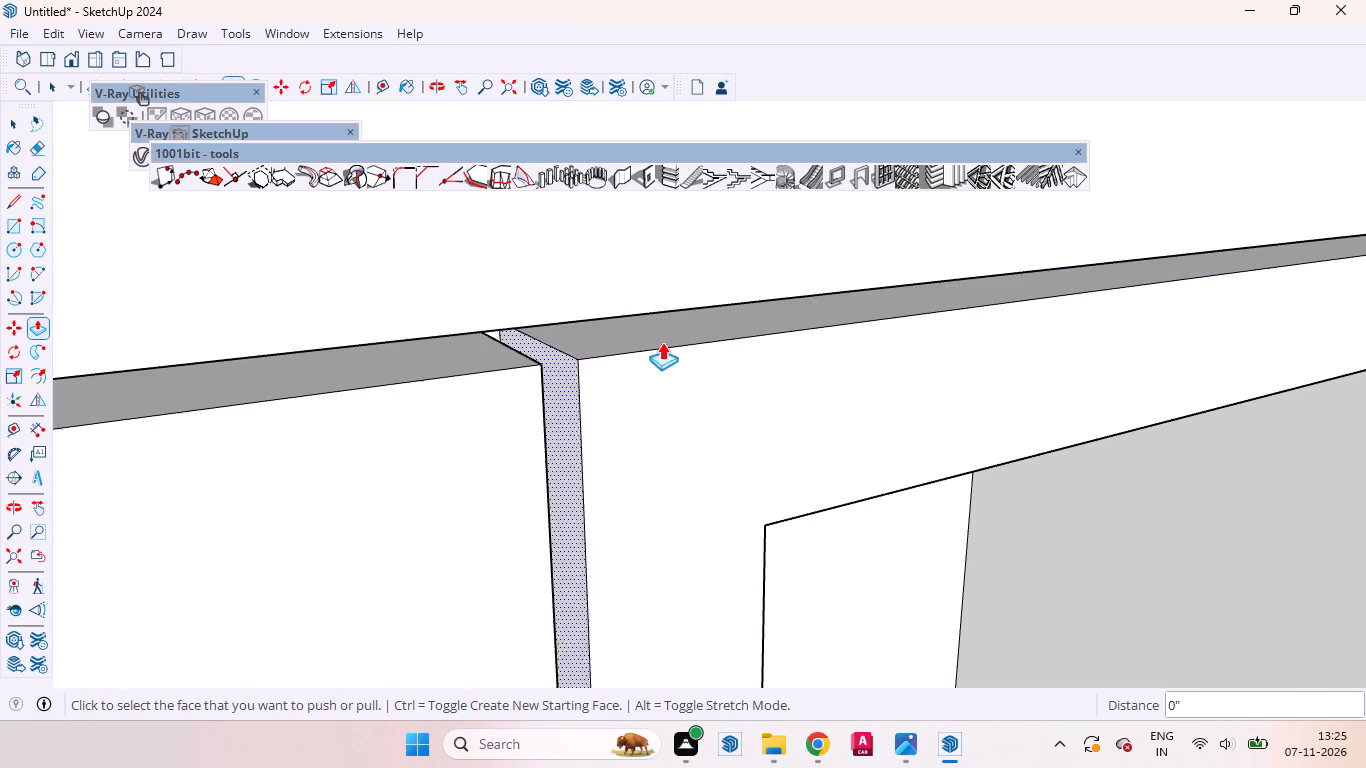
Repeat the 18 mm inward push on the horizontal gap strip above the leftmost door panel.
scroll(752, 344, "down", 20)
scroll(752, 344, "down", 15)
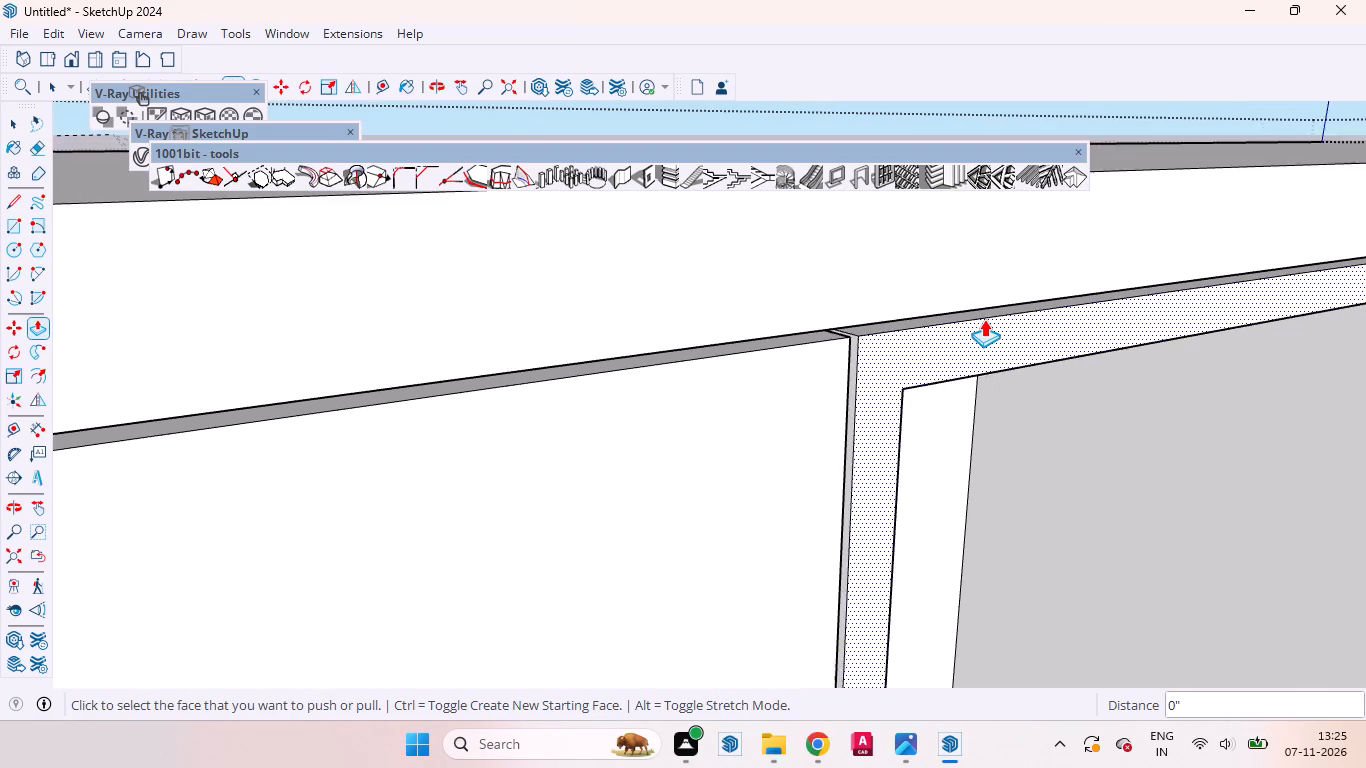
scroll(984, 319, "down", 20)
scroll(984, 319, "down", 7)
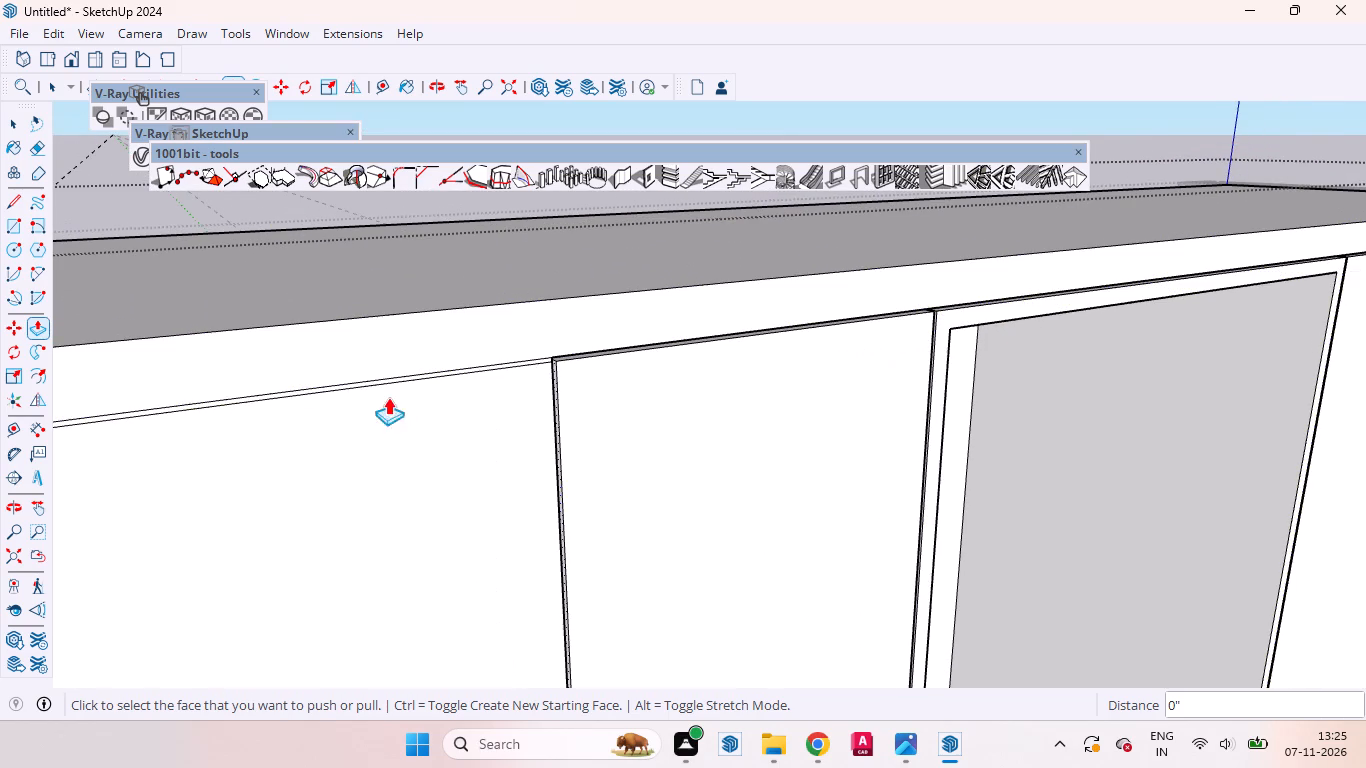
scroll(424, 371, "up", 20)
scroll(424, 371, "up", 8)
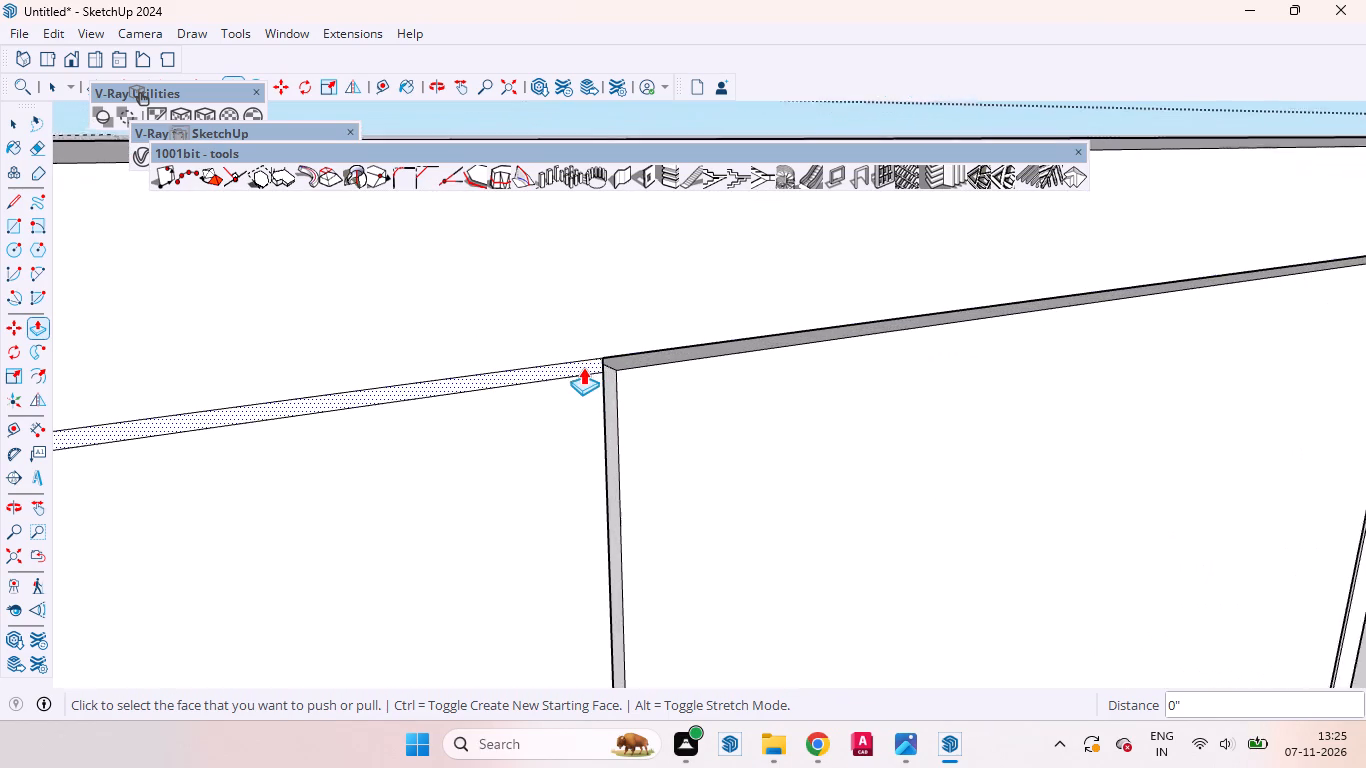
double_click(583, 367)
Push the leftmost door panel and the wardrobe's top border 18 mm inward, creating new starting faces.
scroll(809, 358, "down", 16)
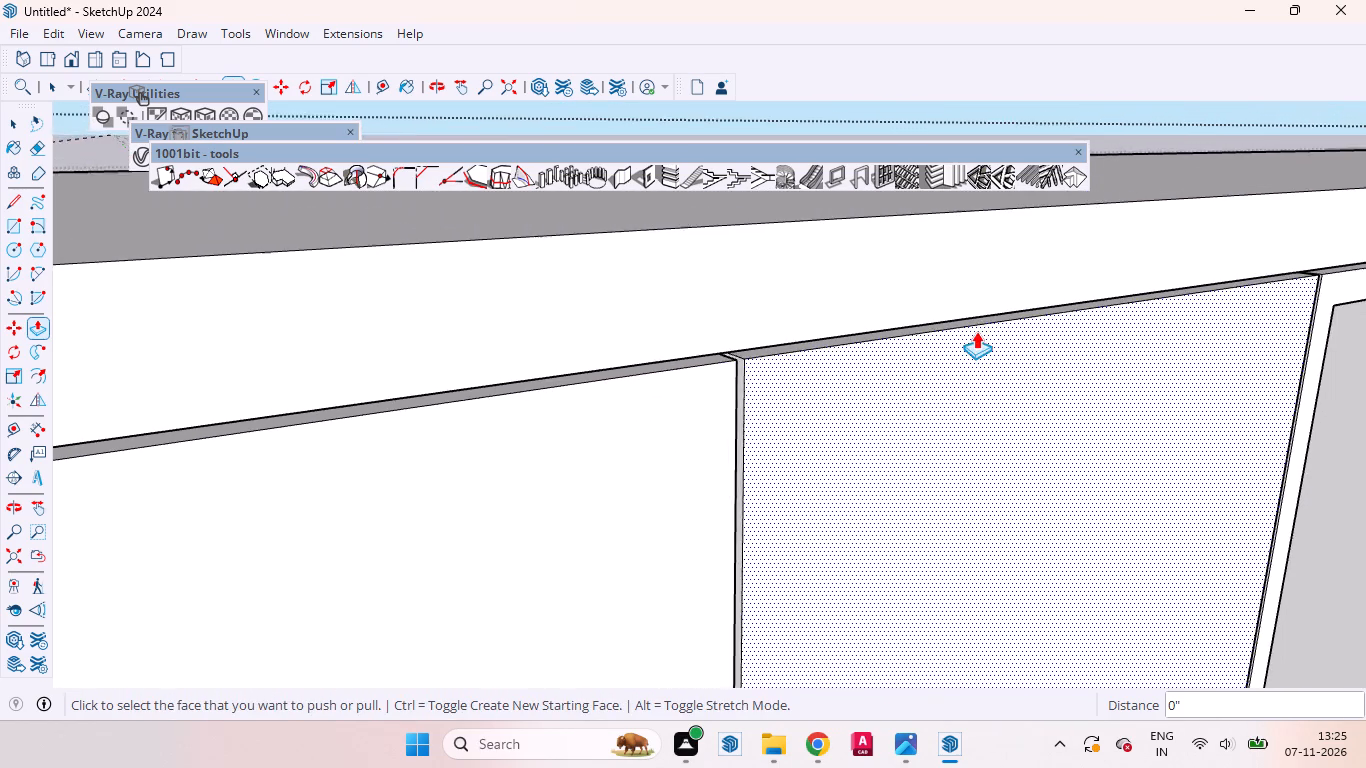
scroll(976, 331, "down", 18)
scroll(997, 294, "up", 1)
scroll(997, 294, "down", 7)
middle_click_drag(985, 326, 929, 332)
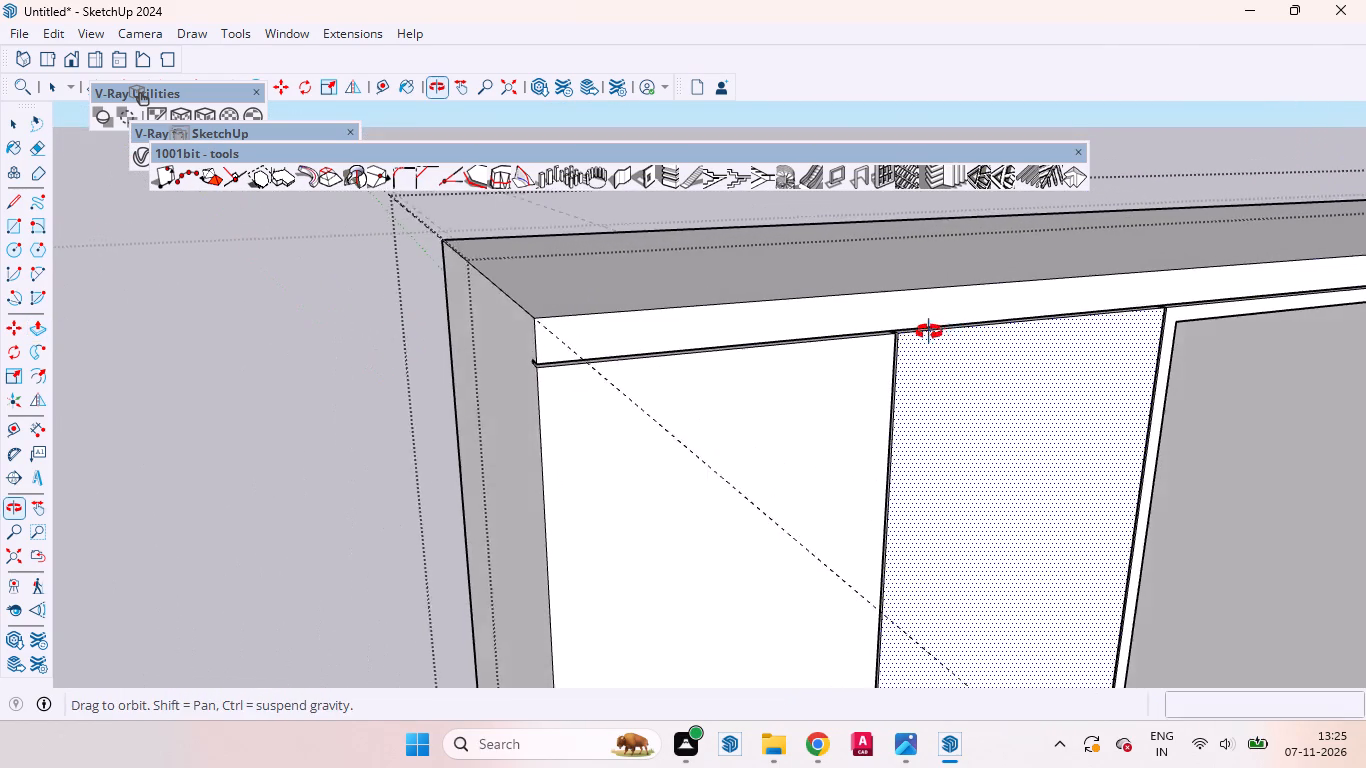
middle_click_drag(929, 332, 951, 339)
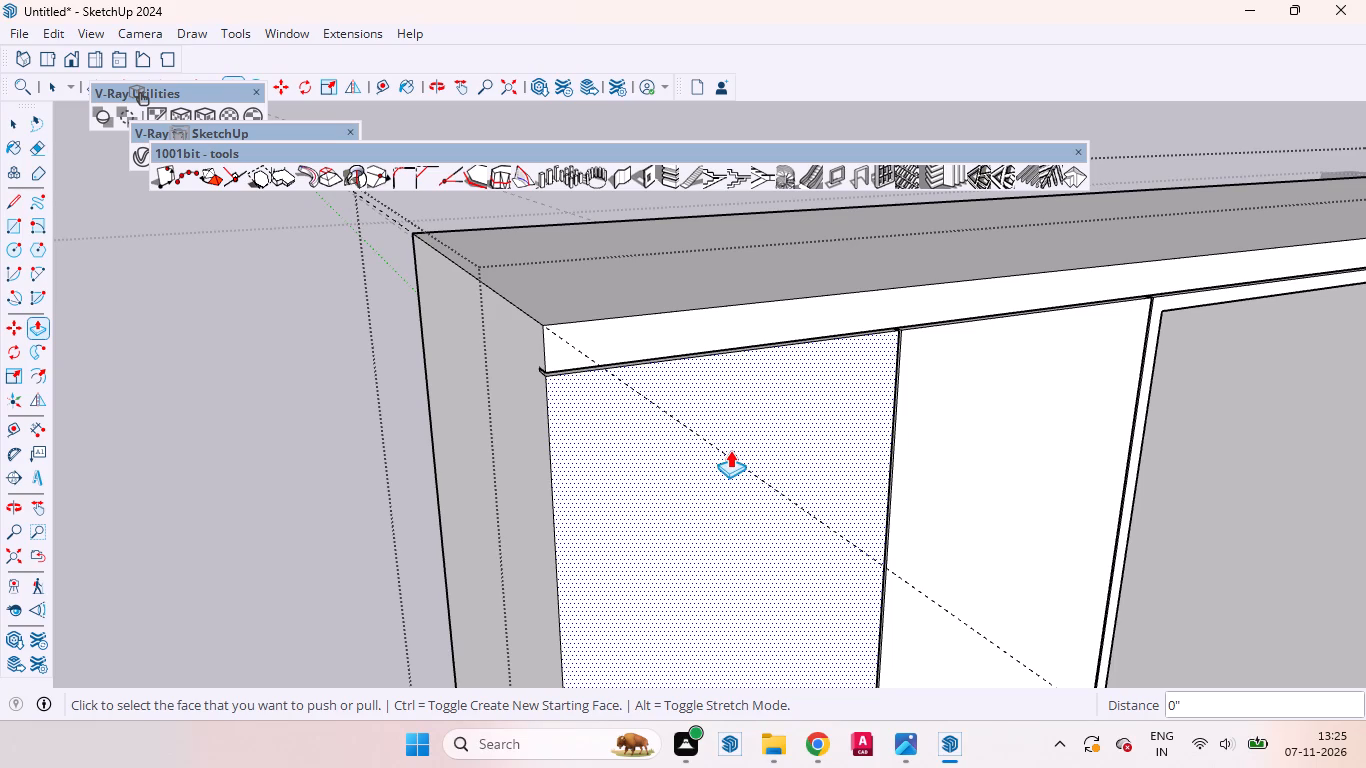
left_click(730, 450)
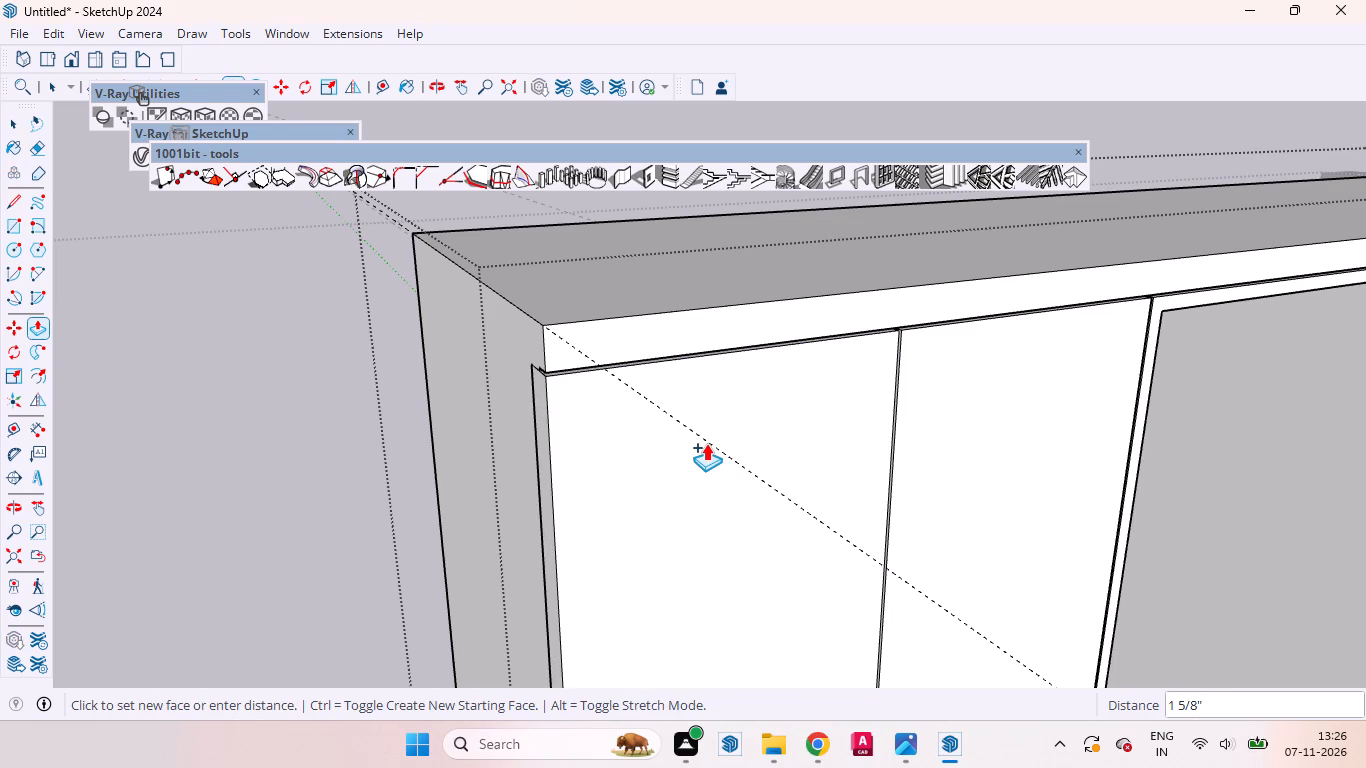
type("18mm")
key("Return")
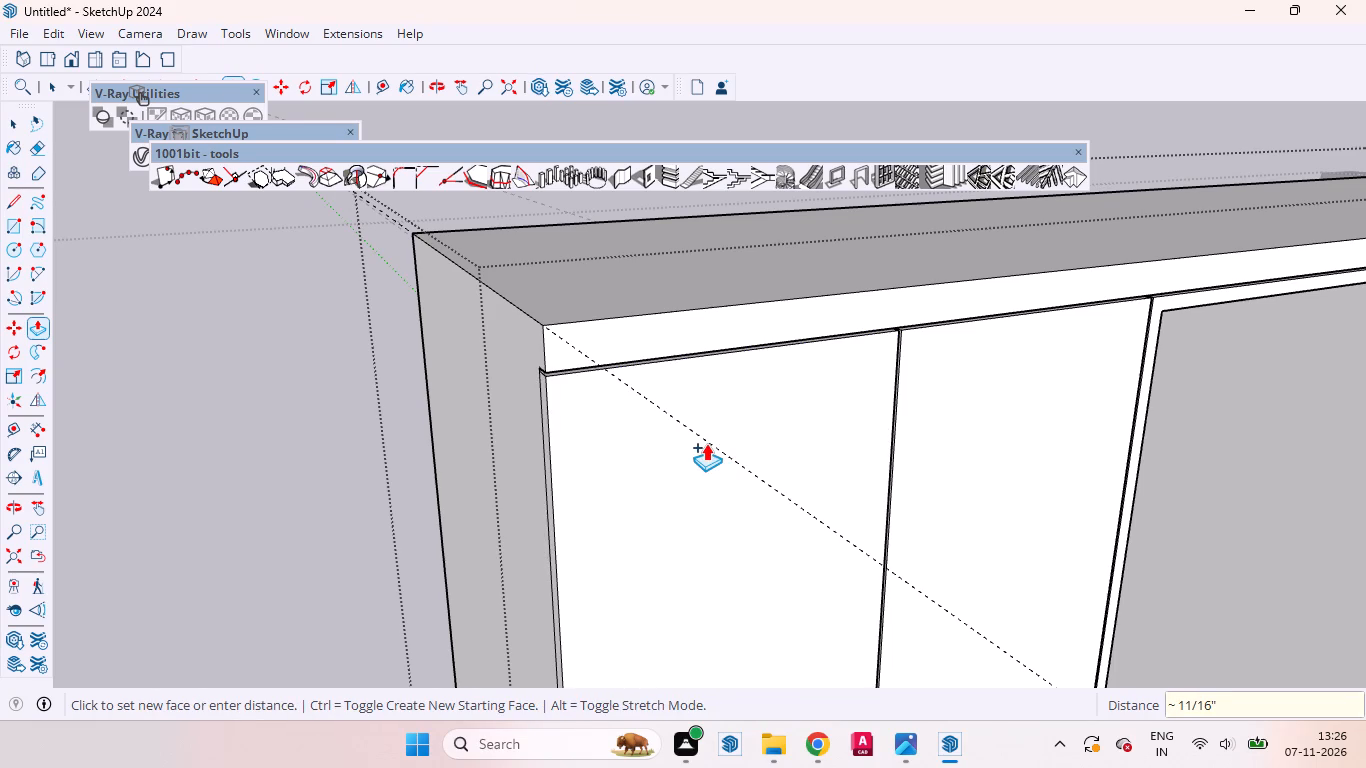
double_click(550, 346)
Repeat the 18 mm new-face push on the second door panel from the left and on the central opening's frame.
middle_click_drag(788, 351, 718, 395)
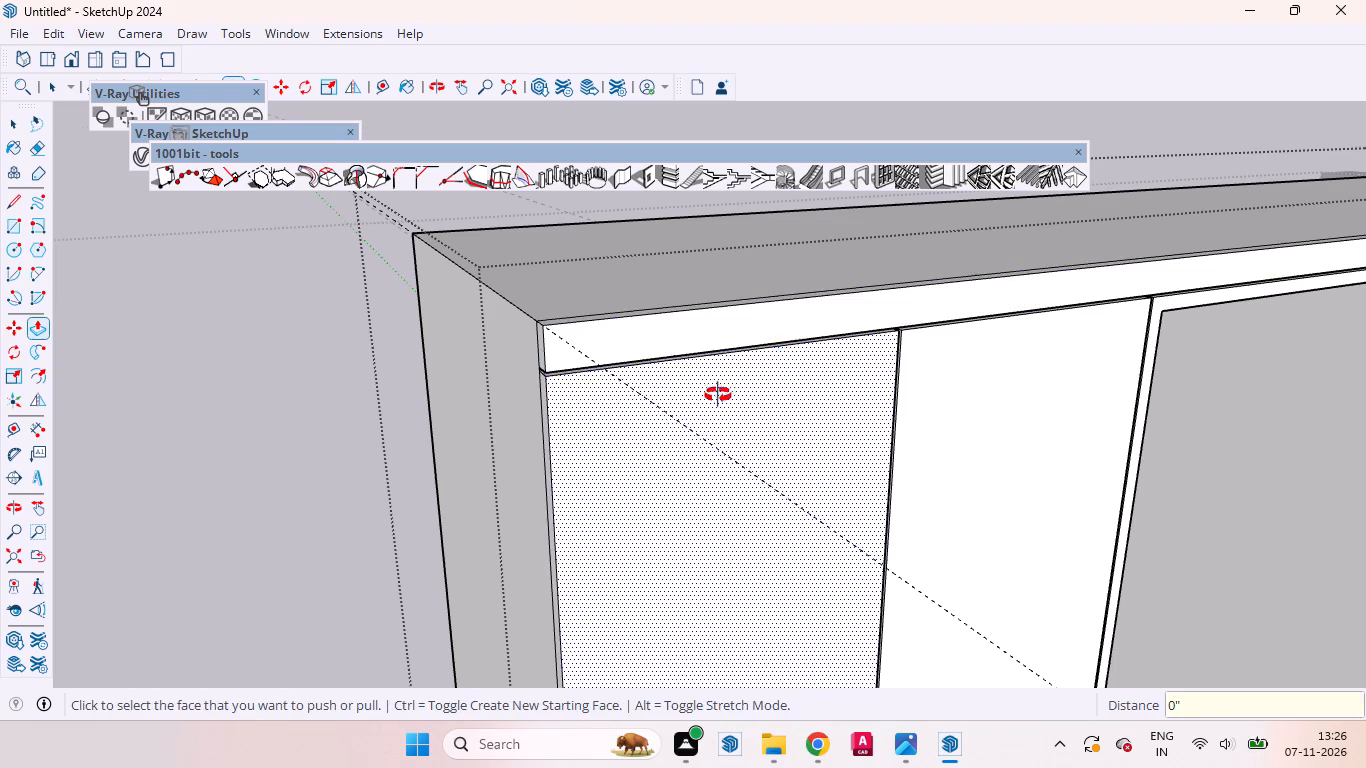
middle_click_drag(718, 395, 486, 453)
scroll(488, 453, "up", 1)
scroll(530, 377, "down", 11)
scroll(546, 335, "up", 1)
scroll(546, 334, "down", 1)
scroll(546, 333, "up", 1)
scroll(547, 331, "down", 2)
scroll(1030, 410, "up", 4)
scroll(1030, 410, "down", 1)
scroll(1030, 410, "up", 7)
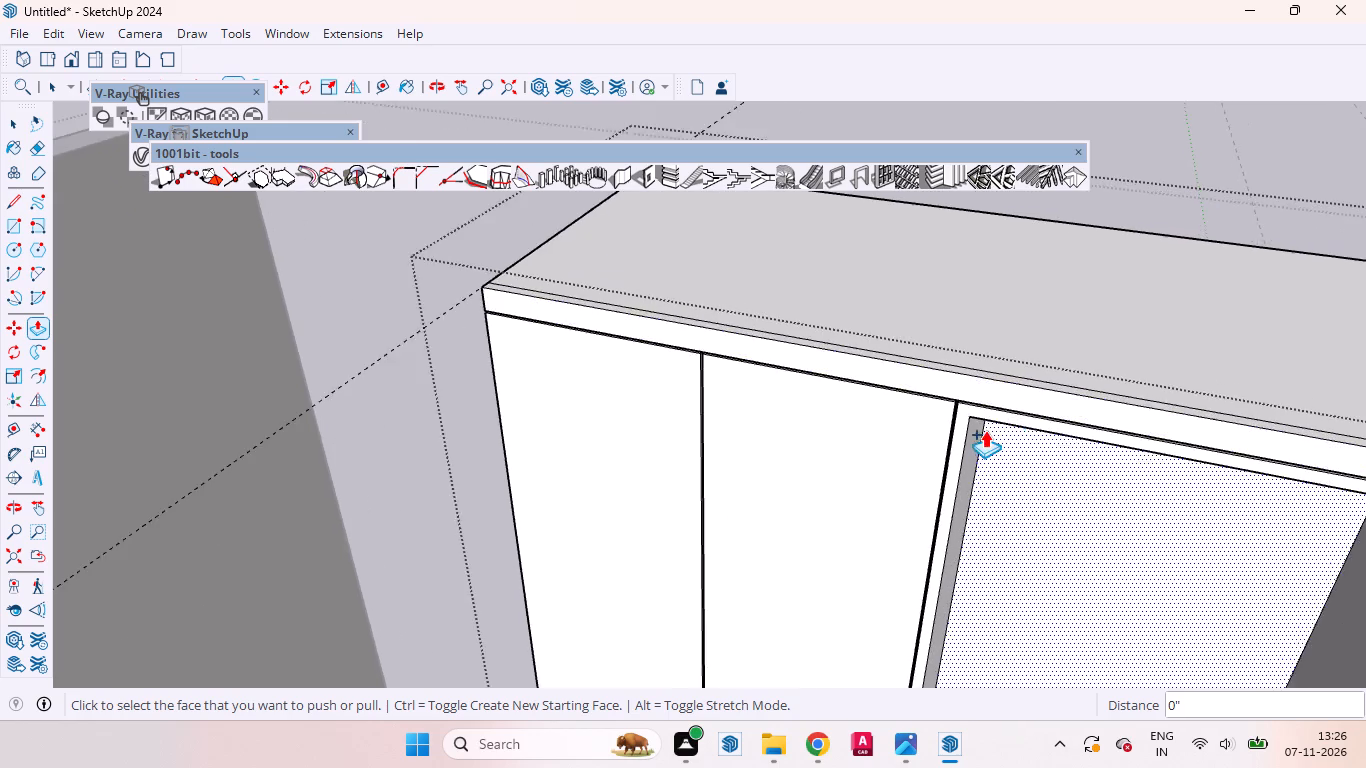
scroll(985, 430, "up", 12)
double_click(800, 409)
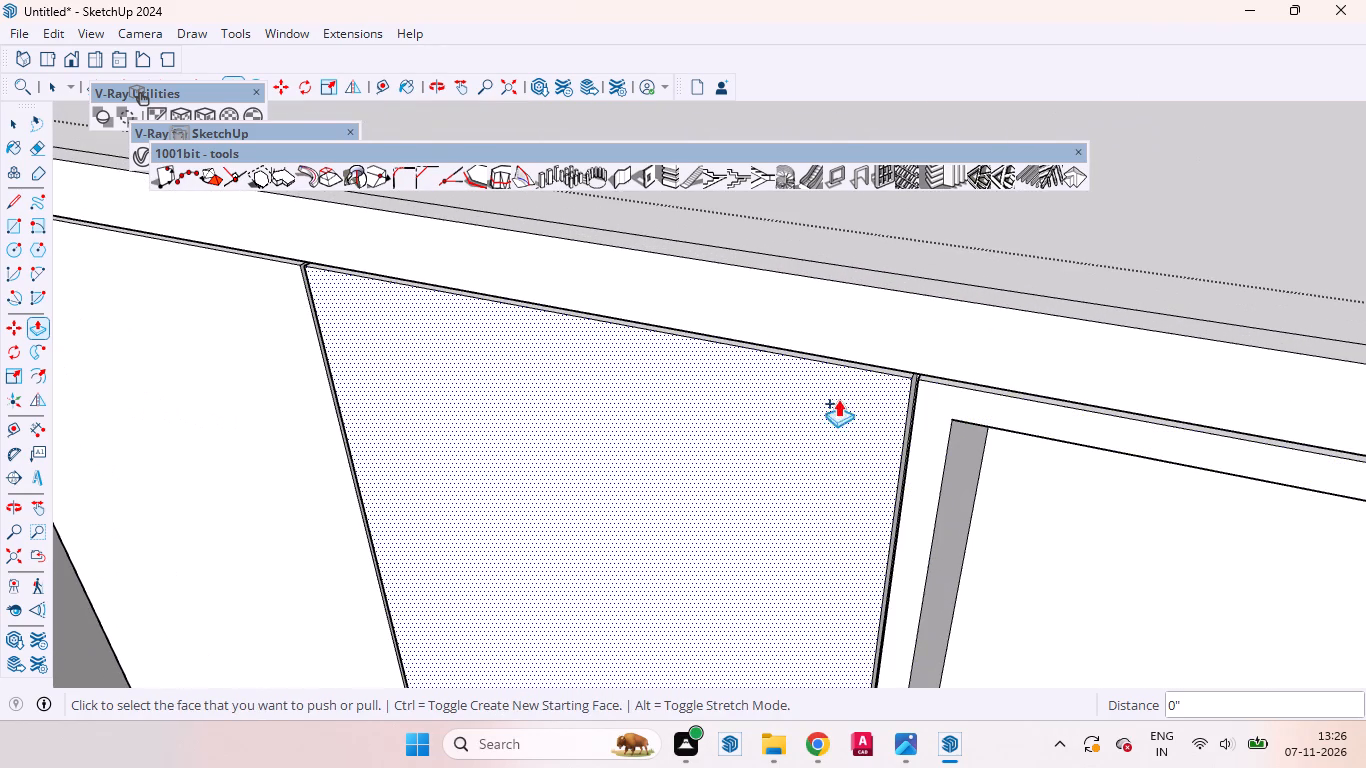
double_click(939, 395)
Repeat the 18 mm new-face push on the two door panels to the right of the central opening.
middle_click_drag(946, 407, 911, 200)
scroll(1052, 422, "down", 20)
scroll(1052, 422, "down", 4)
scroll(843, 348, "up", 1)
scroll(844, 349, "down", 5)
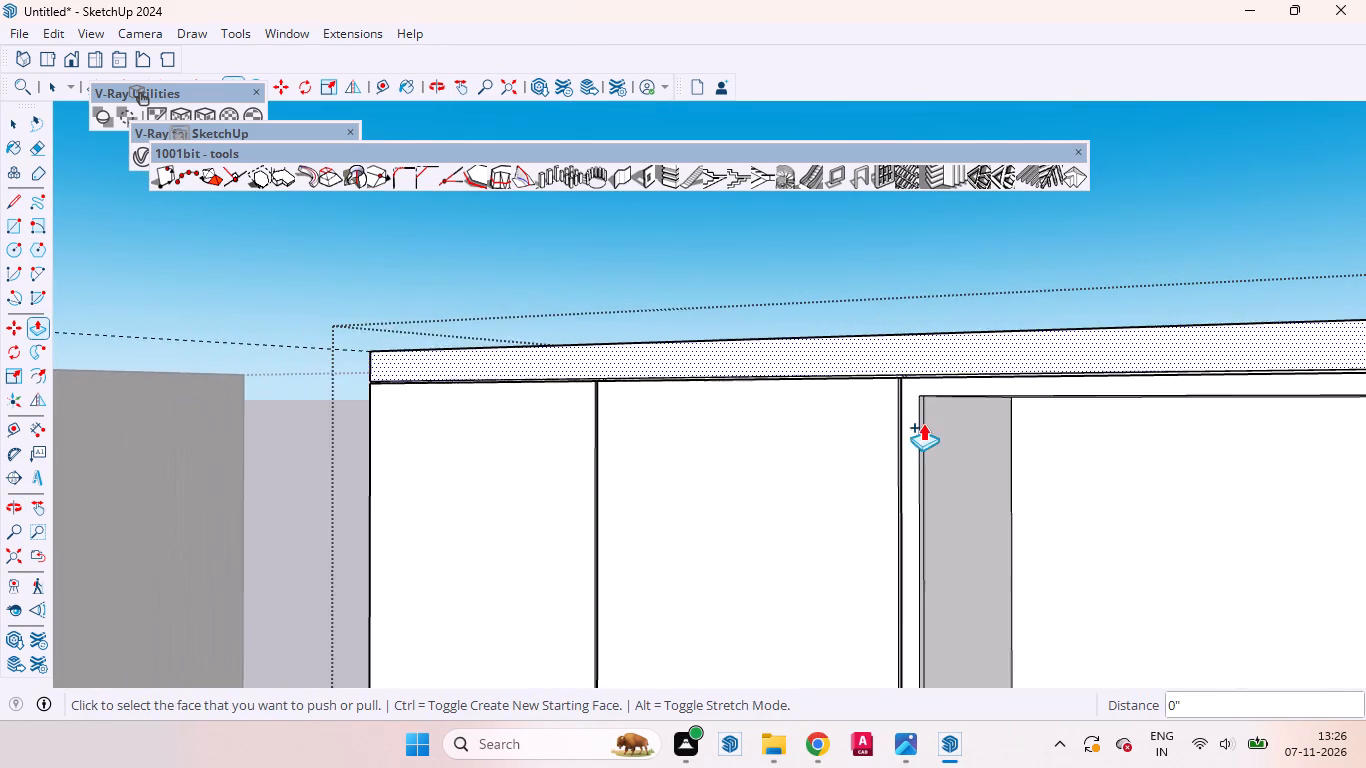
scroll(915, 423, "down", 3)
middle_click_drag(820, 406, 973, 549)
scroll(871, 474, "down", 14)
scroll(779, 320, "up", 1)
scroll(779, 320, "down", 3)
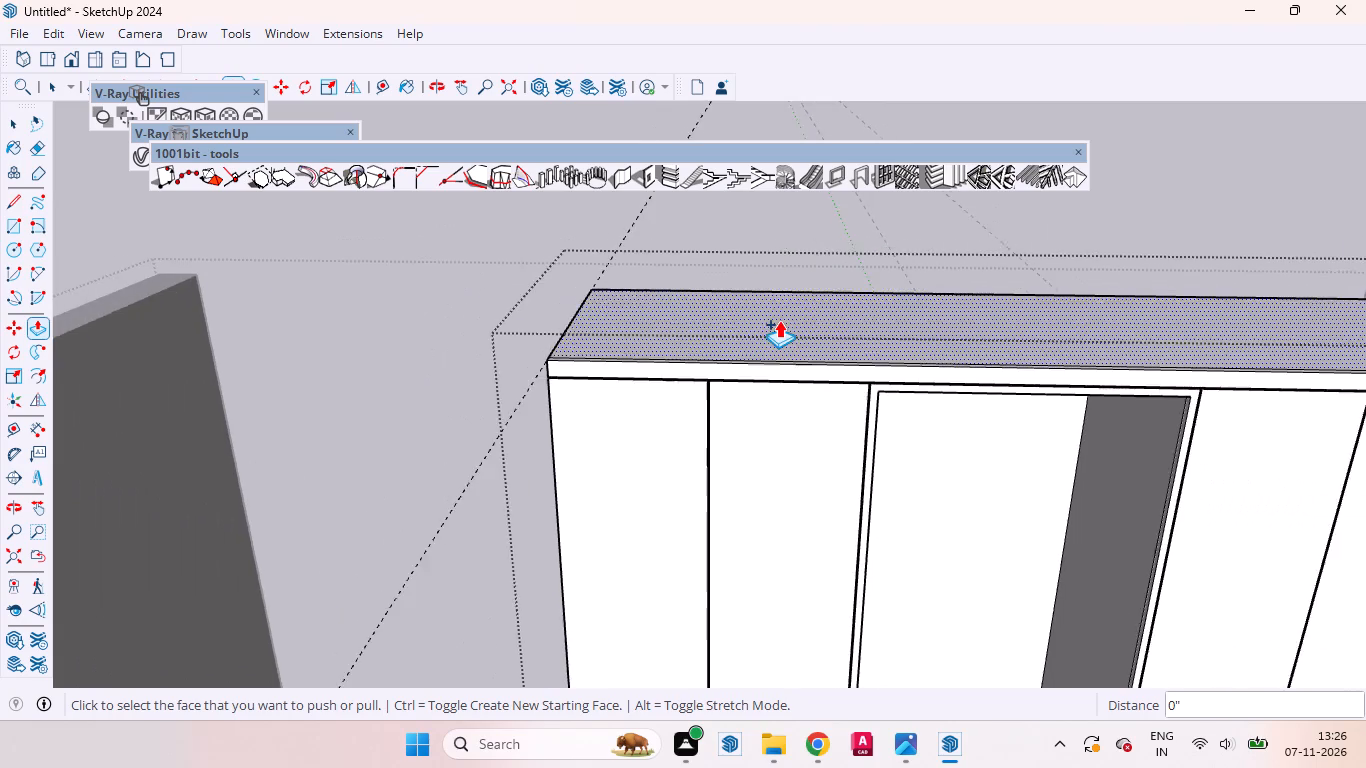
scroll(779, 320, "down", 4)
double_click(1155, 423)
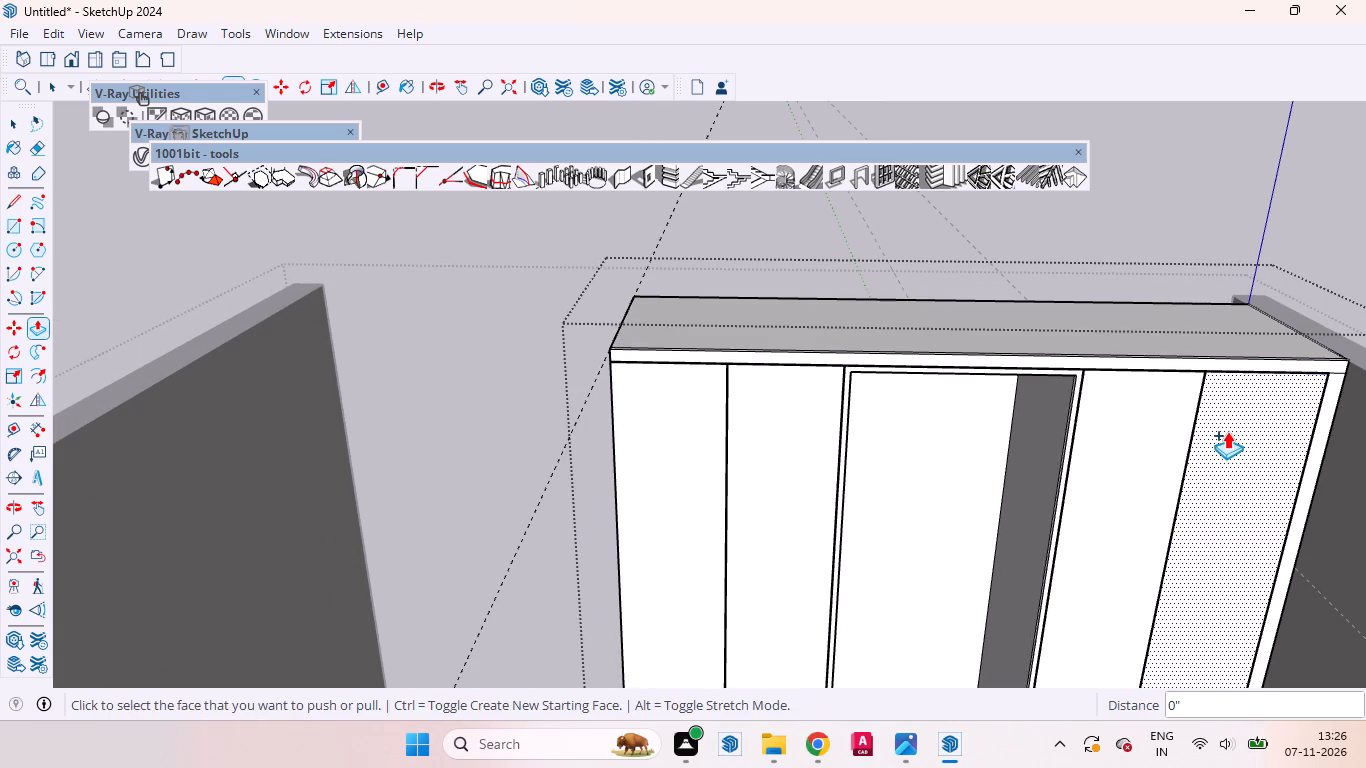
double_click(1227, 431)
Erase the short edge separating the wardrobe's top border from its right border at the upper right corner.
scroll(1319, 396, "up", 6)
scroll(1336, 376, "down", 1)
scroll(1336, 376, "up", 5)
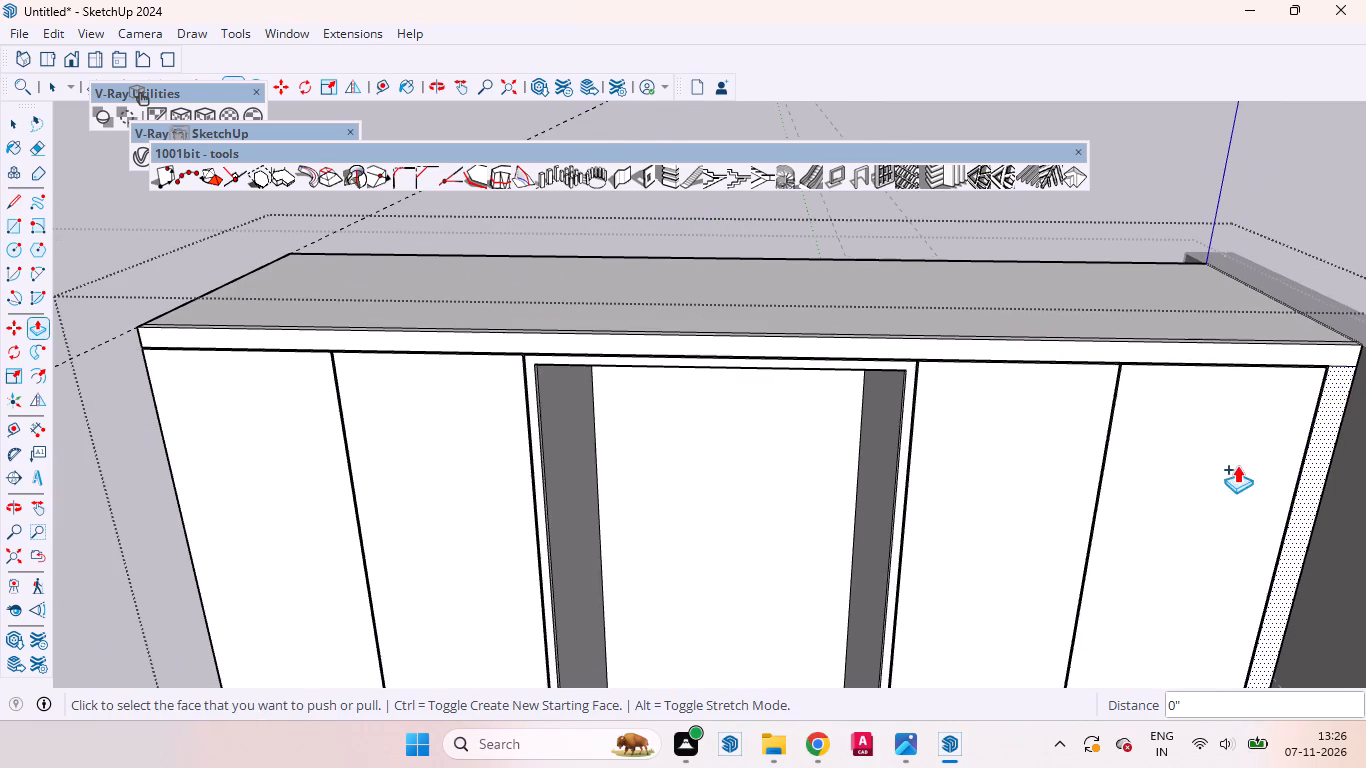
key("space")
scroll(639, 360, "down", 5)
scroll(1225, 380, "up", 19)
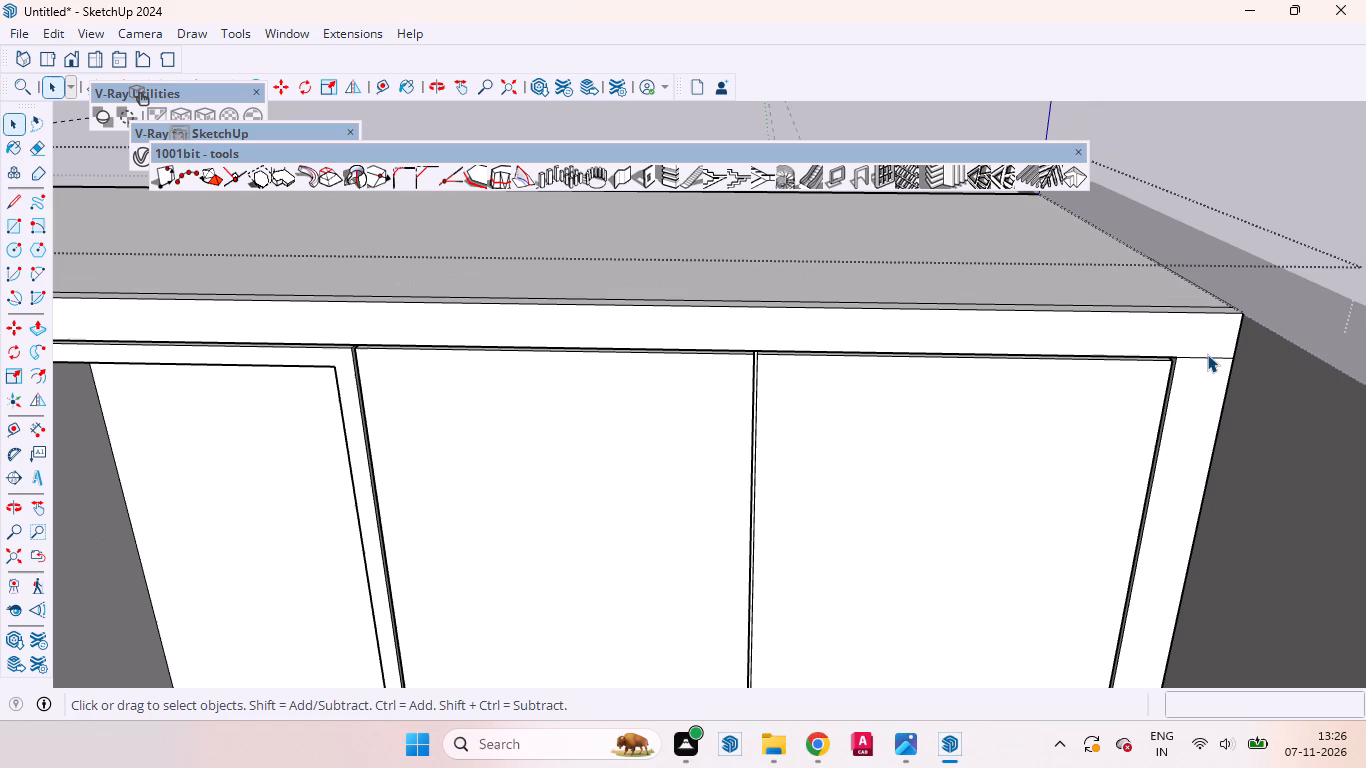
left_click(1209, 356)
right_click(1209, 357)
left_click(1218, 392)
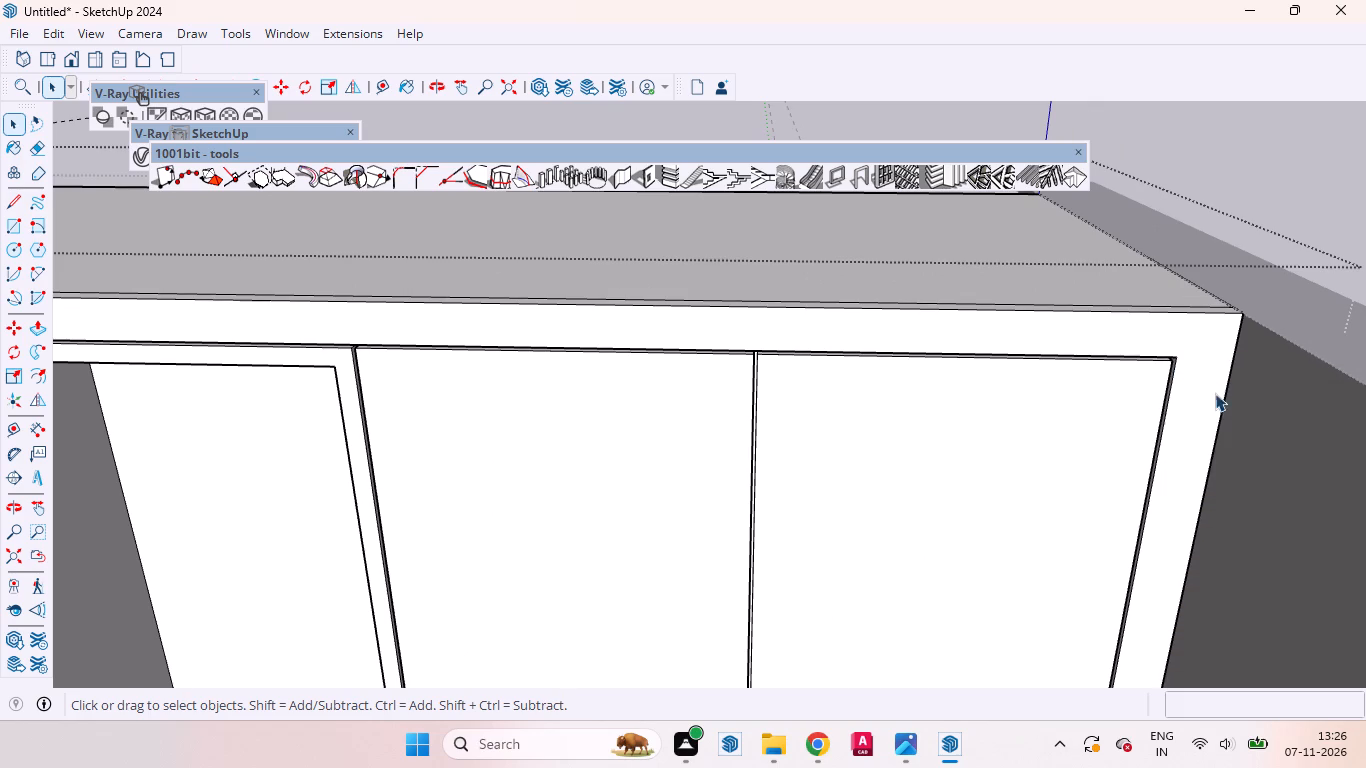
Close the wardrobe group and examine the wardrobe's front, top and open recess within the room.
scroll(1197, 371, "down", 16)
scroll(1222, 275, "down", 14)
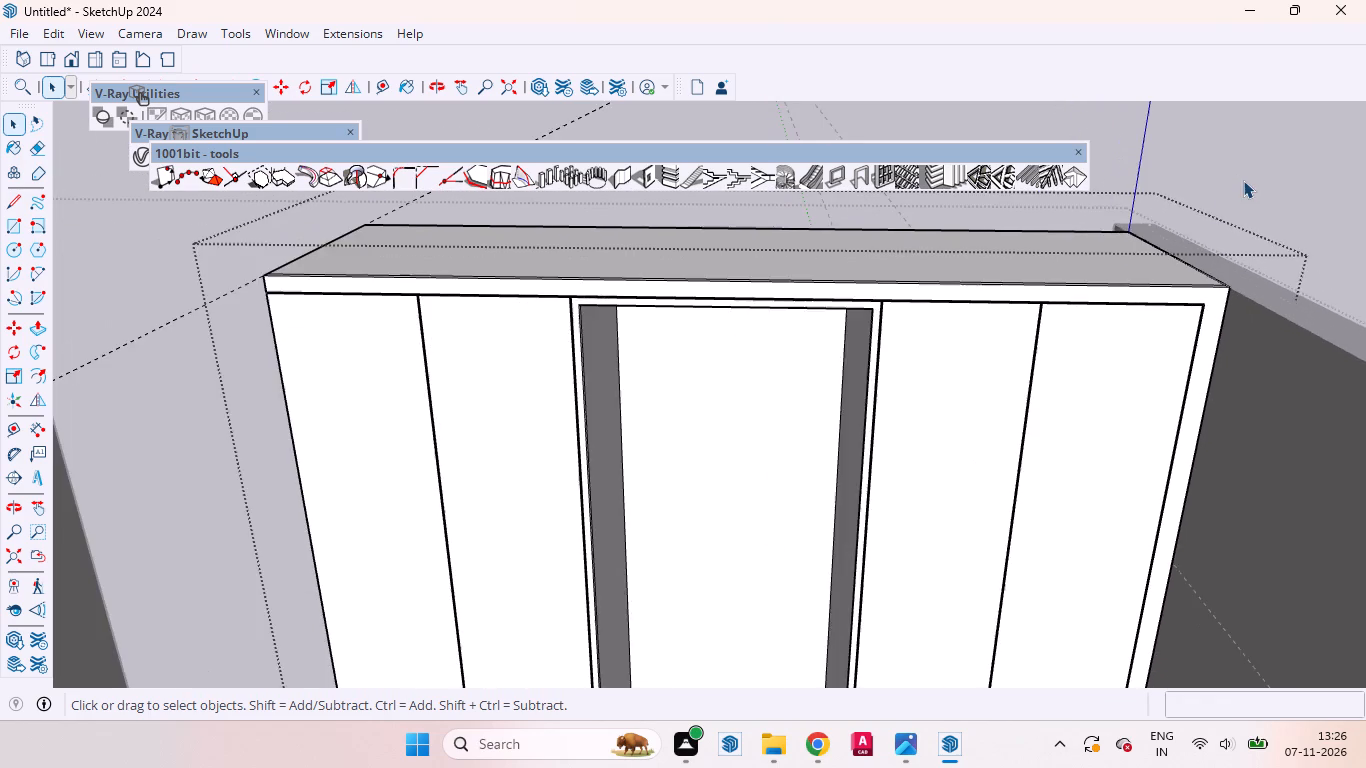
scroll(1243, 180, "down", 14)
scroll(1248, 165, "up", 1)
scroll(1248, 165, "down", 5)
middle_click_drag(1204, 346, 1113, 333)
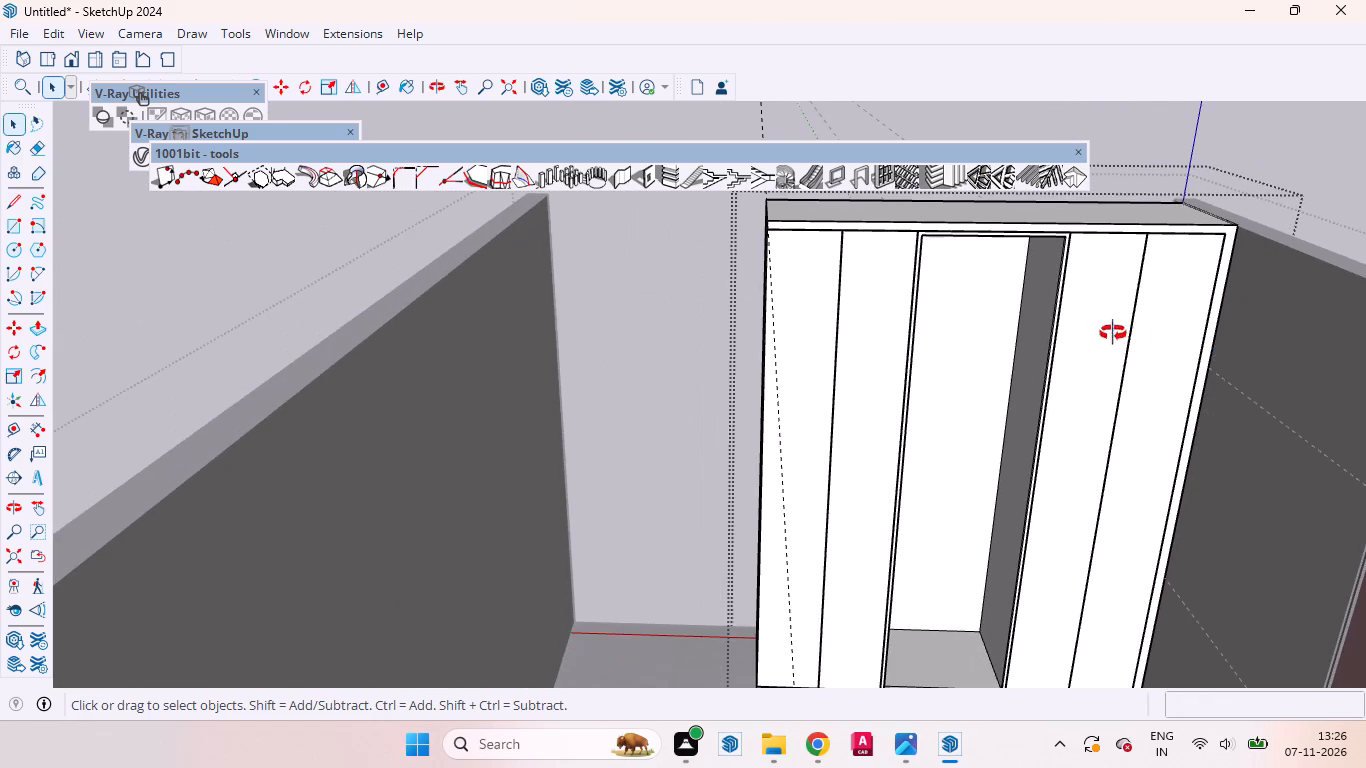
middle_click_drag(1113, 333, 1112, 365)
scroll(1120, 411, "down", 18)
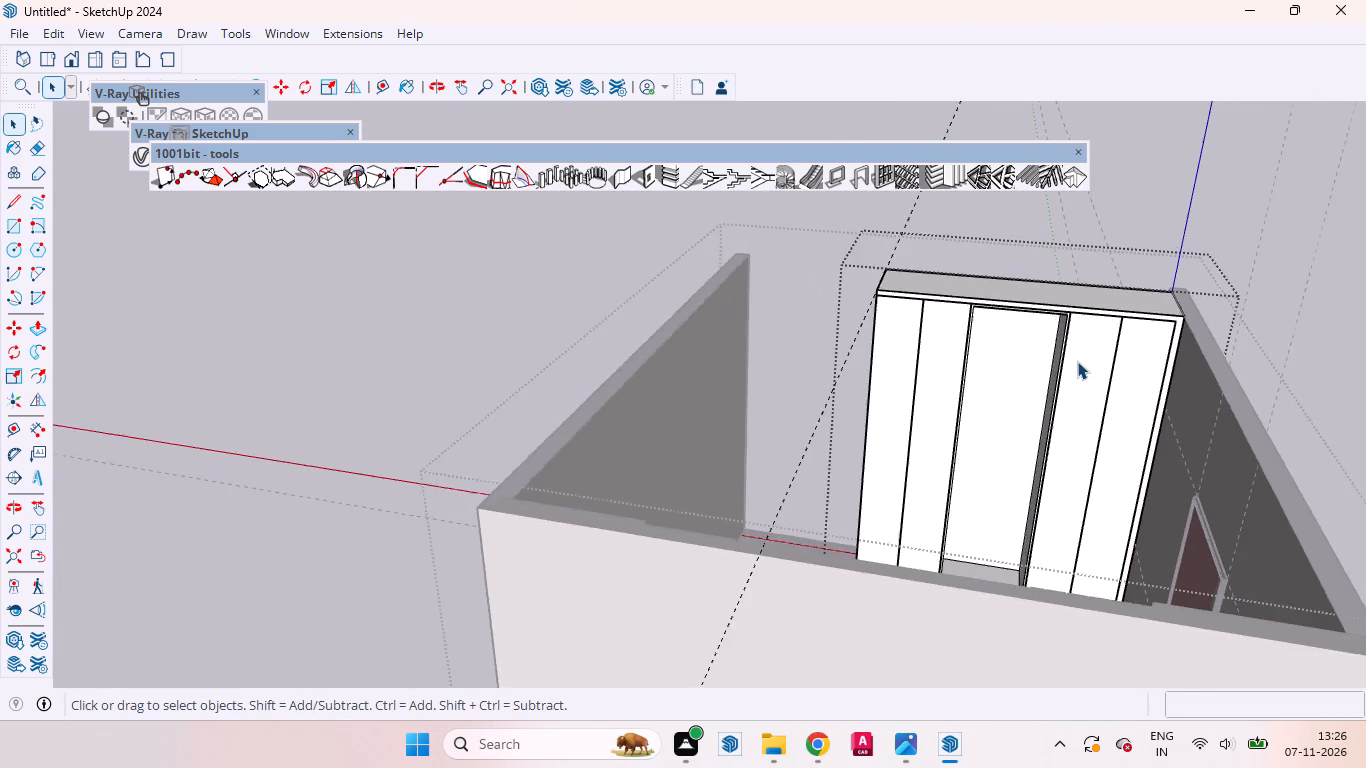
scroll(1077, 361, "down", 9)
left_click(1227, 370)
scroll(1075, 345, "up", 5)
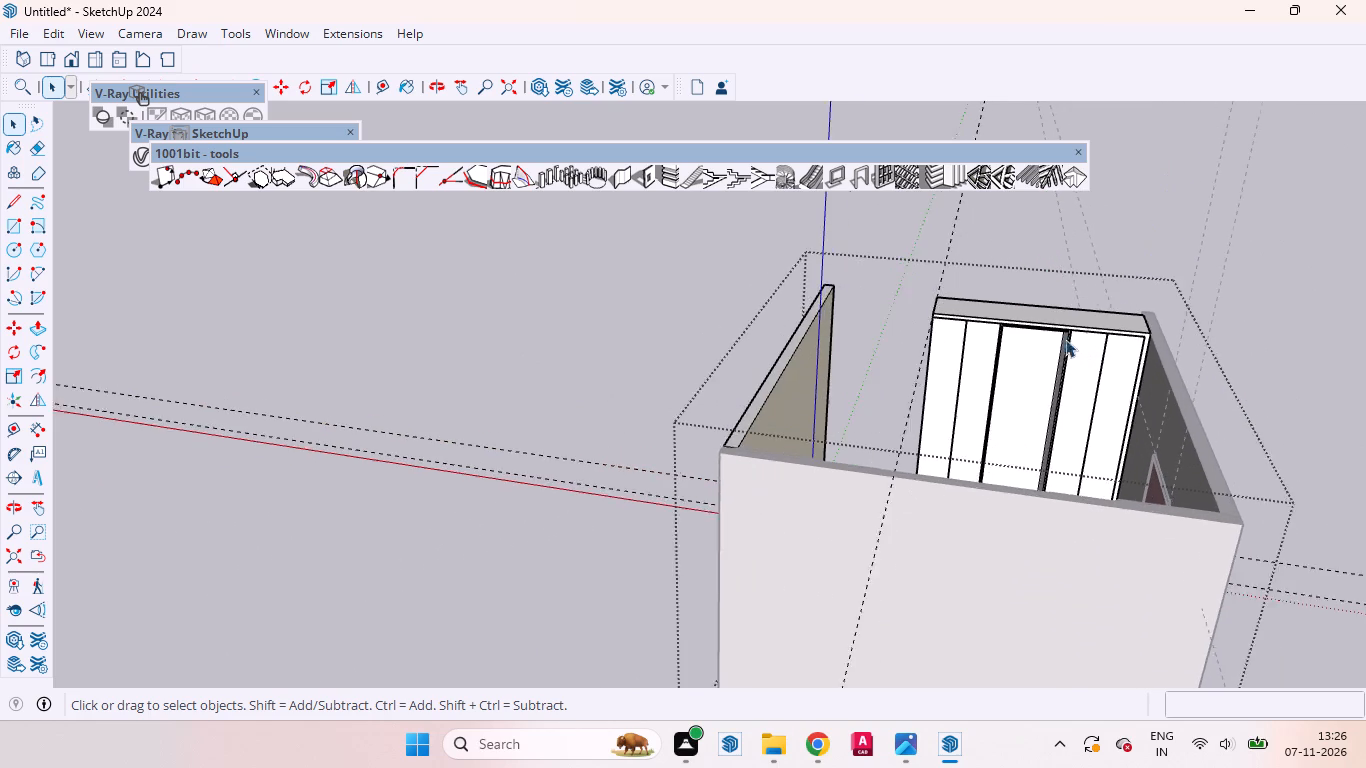
scroll(1044, 335, "up", 1)
middle_click_drag(1041, 352, 958, 527)
scroll(1047, 462, "up", 8)
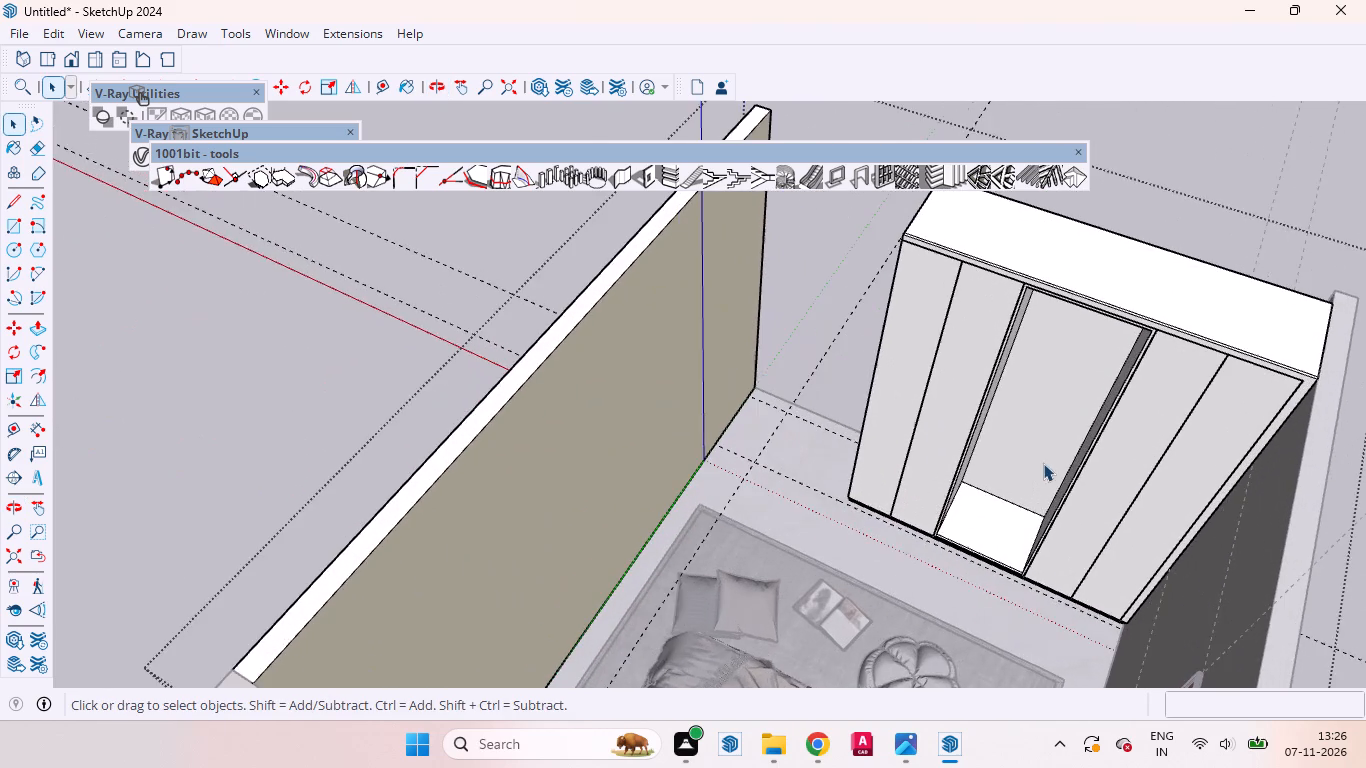
scroll(1043, 463, "up", 4)
middle_click_drag(1026, 518, 992, 480)
scroll(993, 481, "up", 1)
scroll(1023, 593, "down", 3)
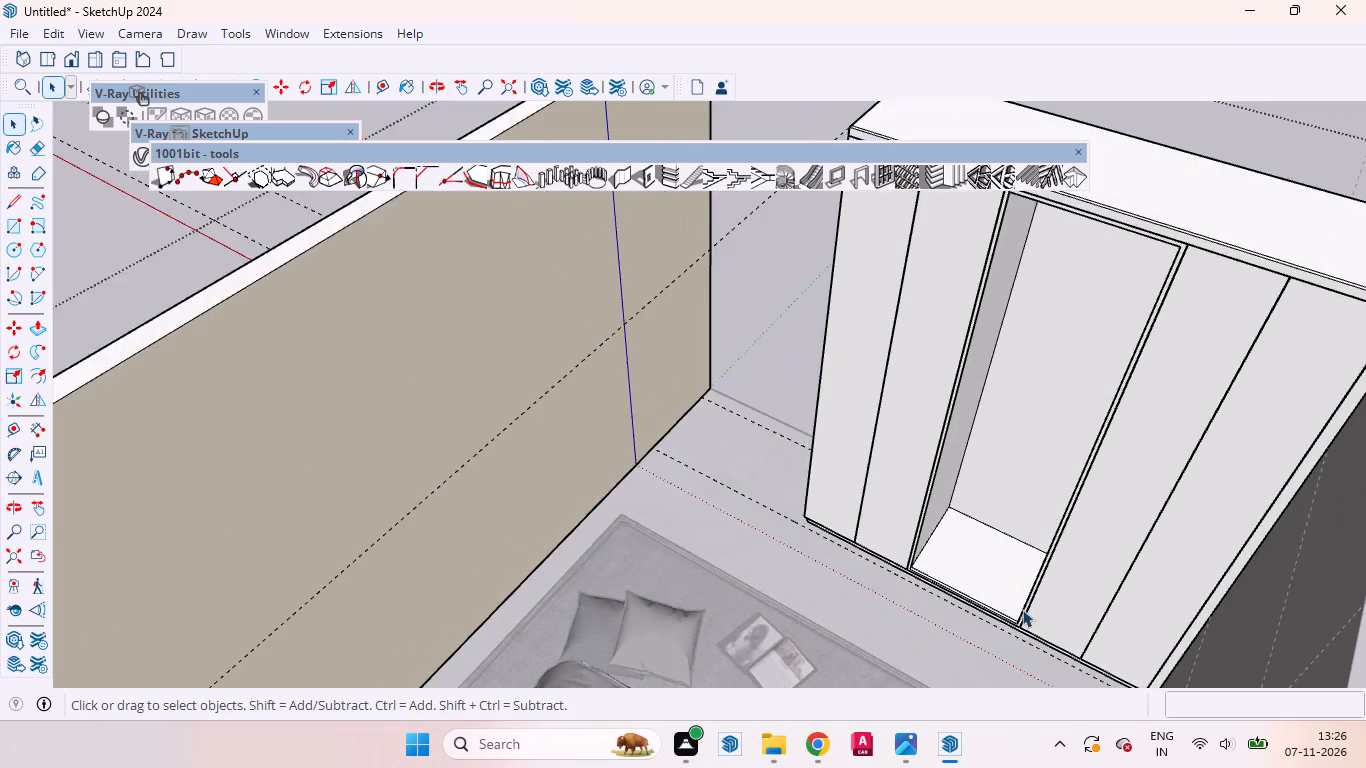
scroll(1022, 609, "down", 3)
scroll(1056, 377, "up", 5)
middle_click_drag(1065, 333, 1117, 285)
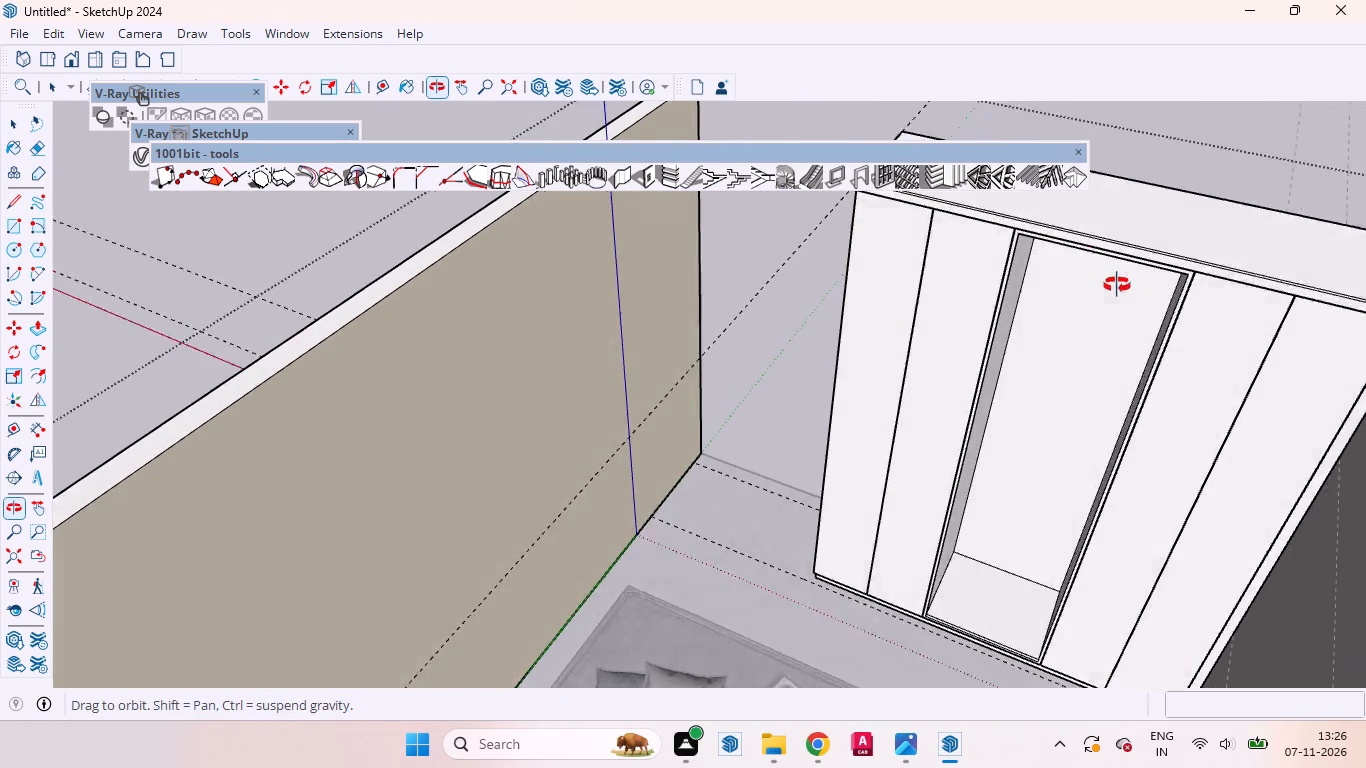
middle_click_drag(1117, 285, 1142, 269)
scroll(1025, 536, "down", 5)
scroll(1077, 215, "up", 5)
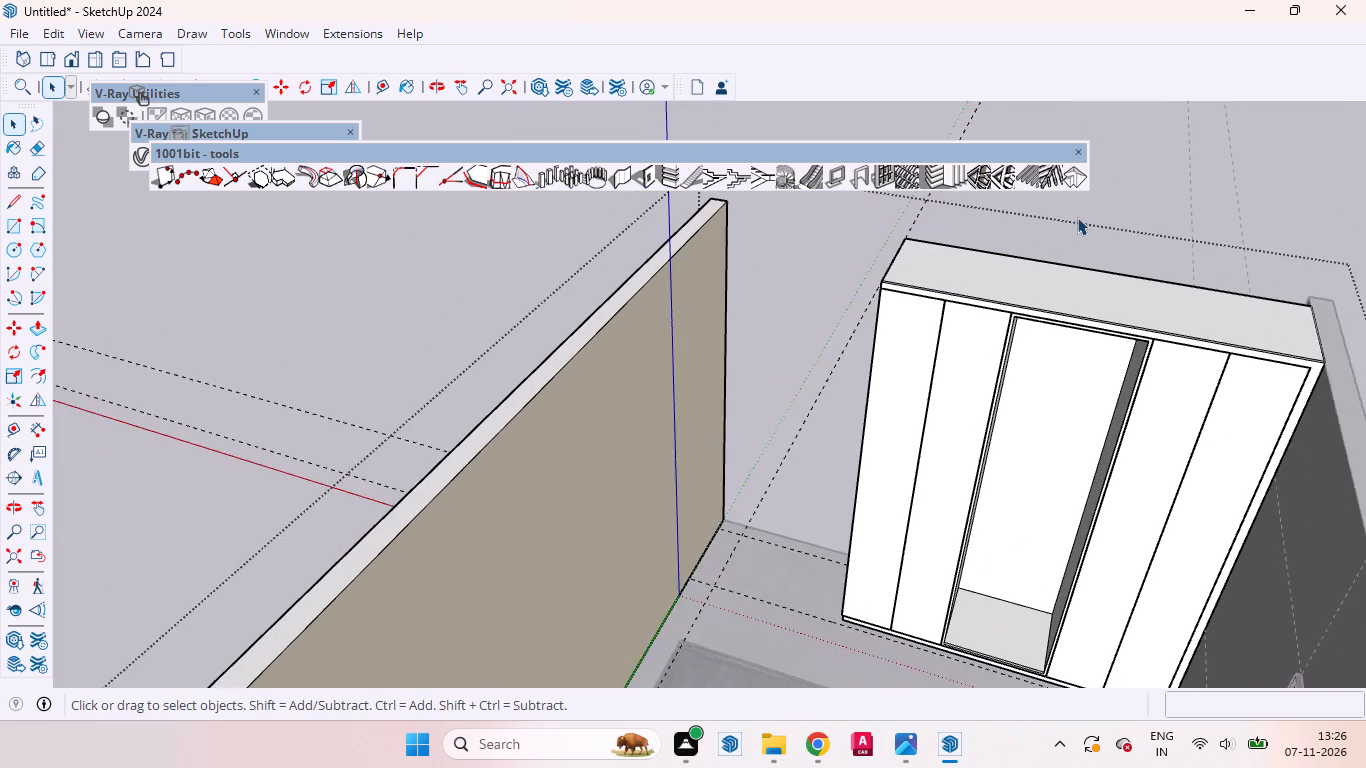
scroll(1094, 300, "up", 10)
middle_click_drag(1092, 343, 1110, 147)
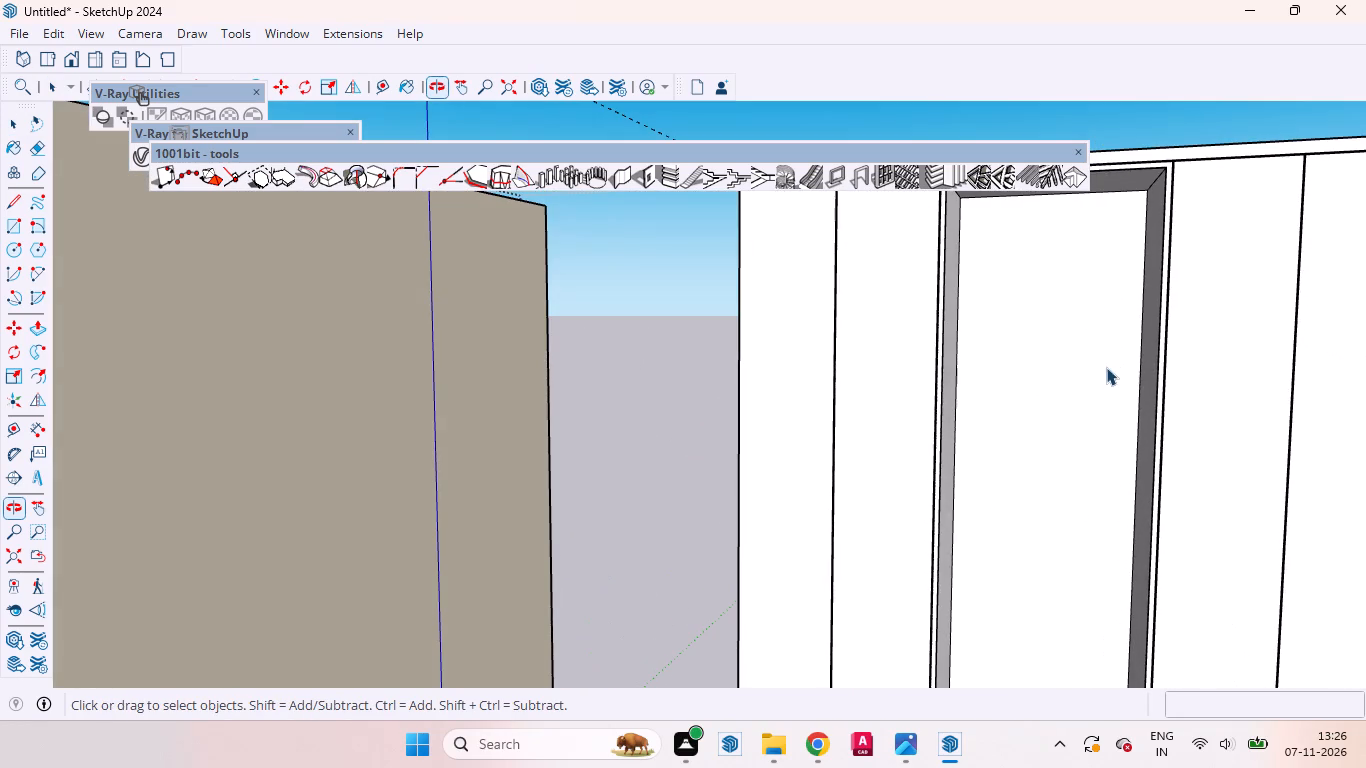
Open the wardrobe group for editing and examine the central recess's ceiling, sides and front frame.
left_click(1105, 368)
triple_click(1025, 477)
middle_click_drag(1058, 465, 1033, 550)
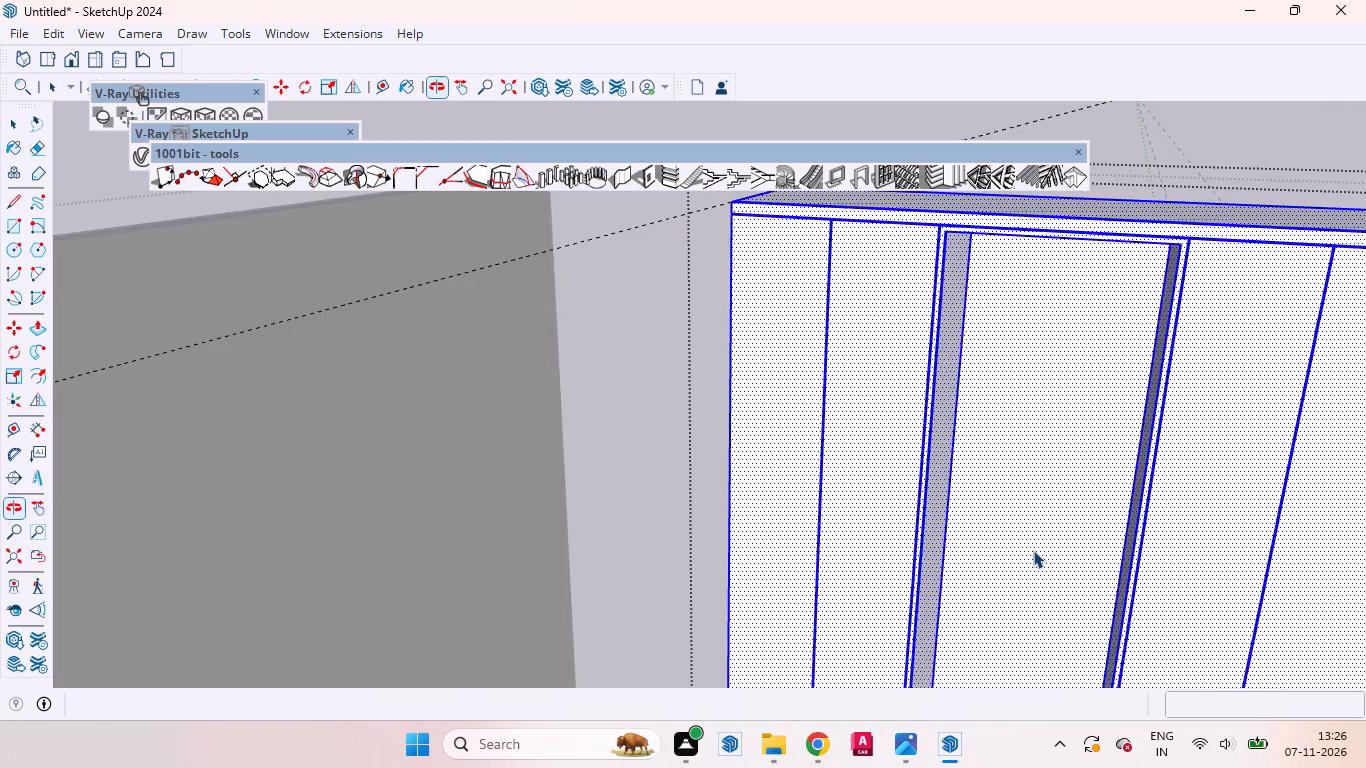
scroll(1033, 550, "down", 7)
scroll(970, 553, "up", 1)
scroll(970, 555, "down", 3)
middle_click_drag(1058, 344, 1096, 285)
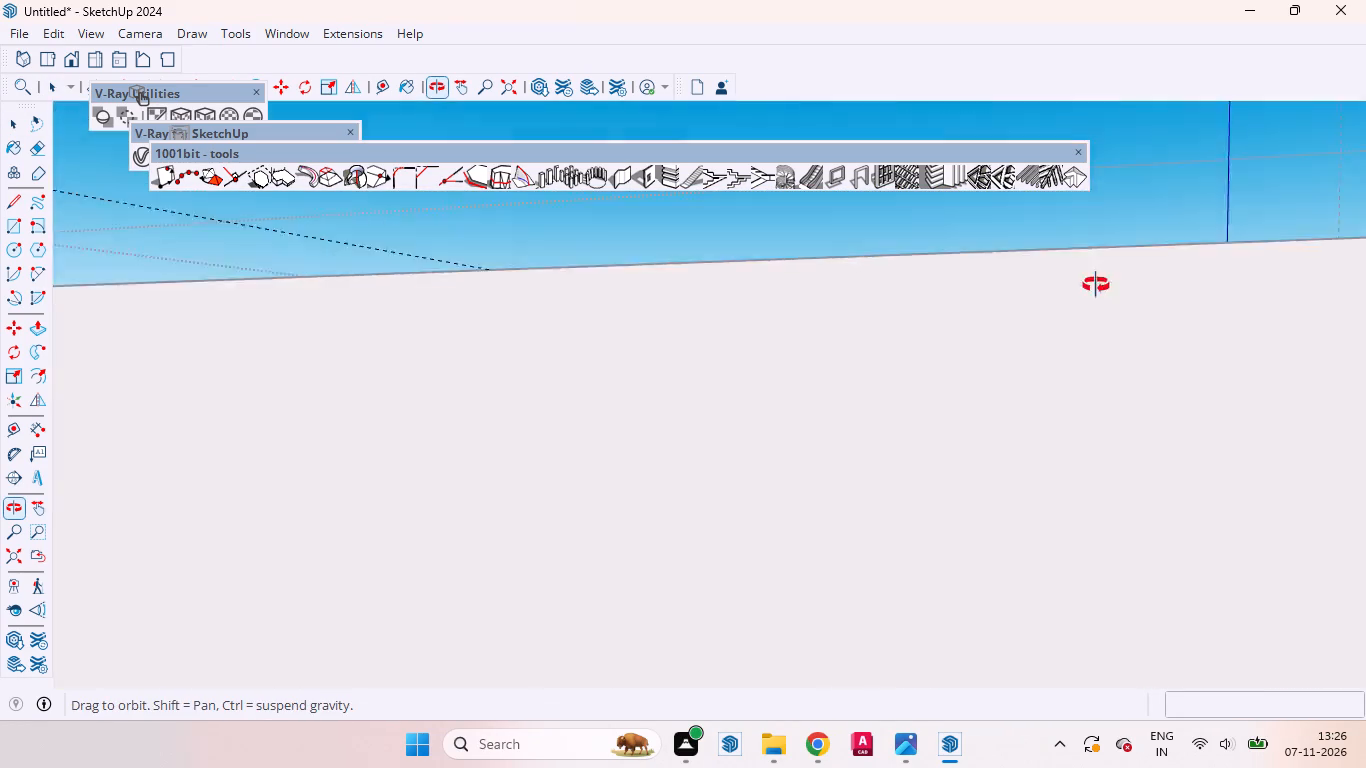
middle_click_drag(1096, 285, 1098, 312)
scroll(1084, 314, "up", 16)
scroll(1036, 343, "down", 1)
scroll(1036, 343, "up", 11)
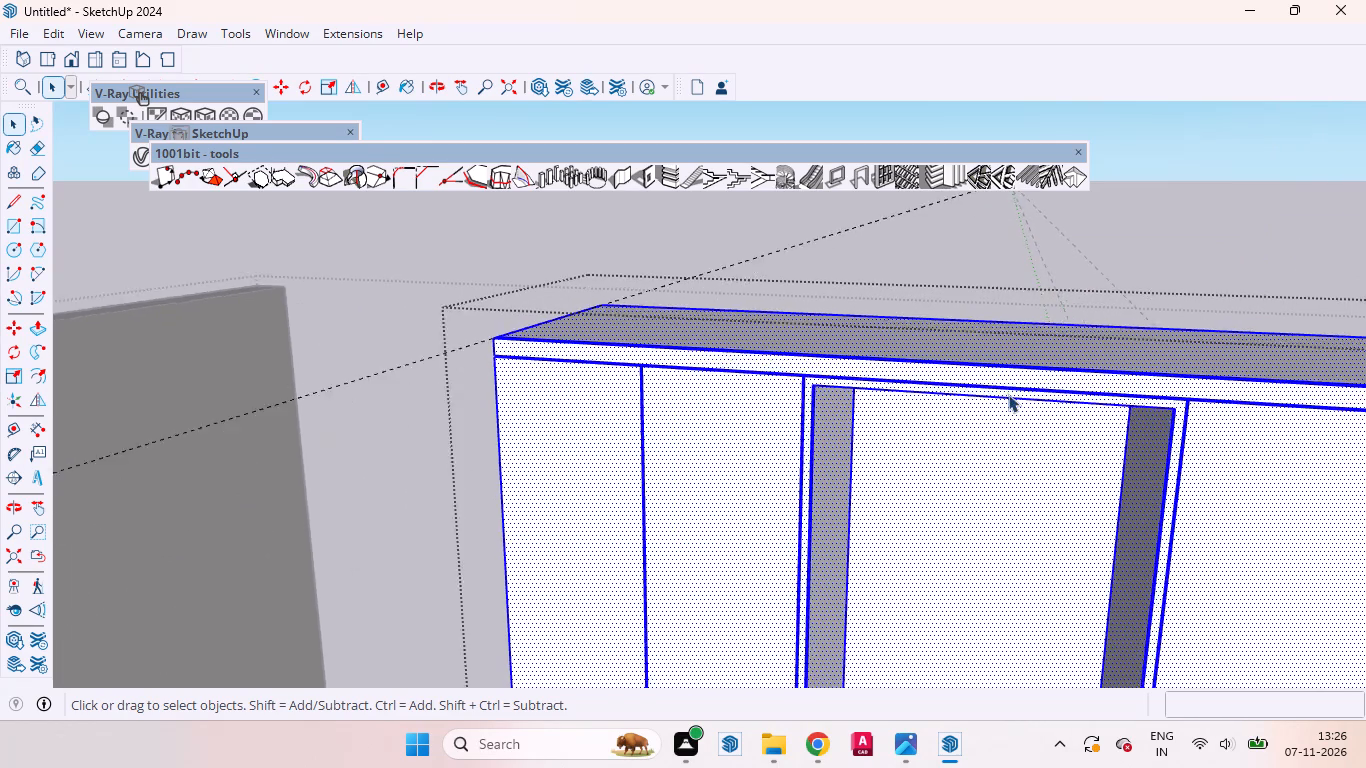
scroll(1008, 394, "up", 2)
middle_click_drag(1003, 397, 1006, 316)
scroll(987, 515, "down", 5)
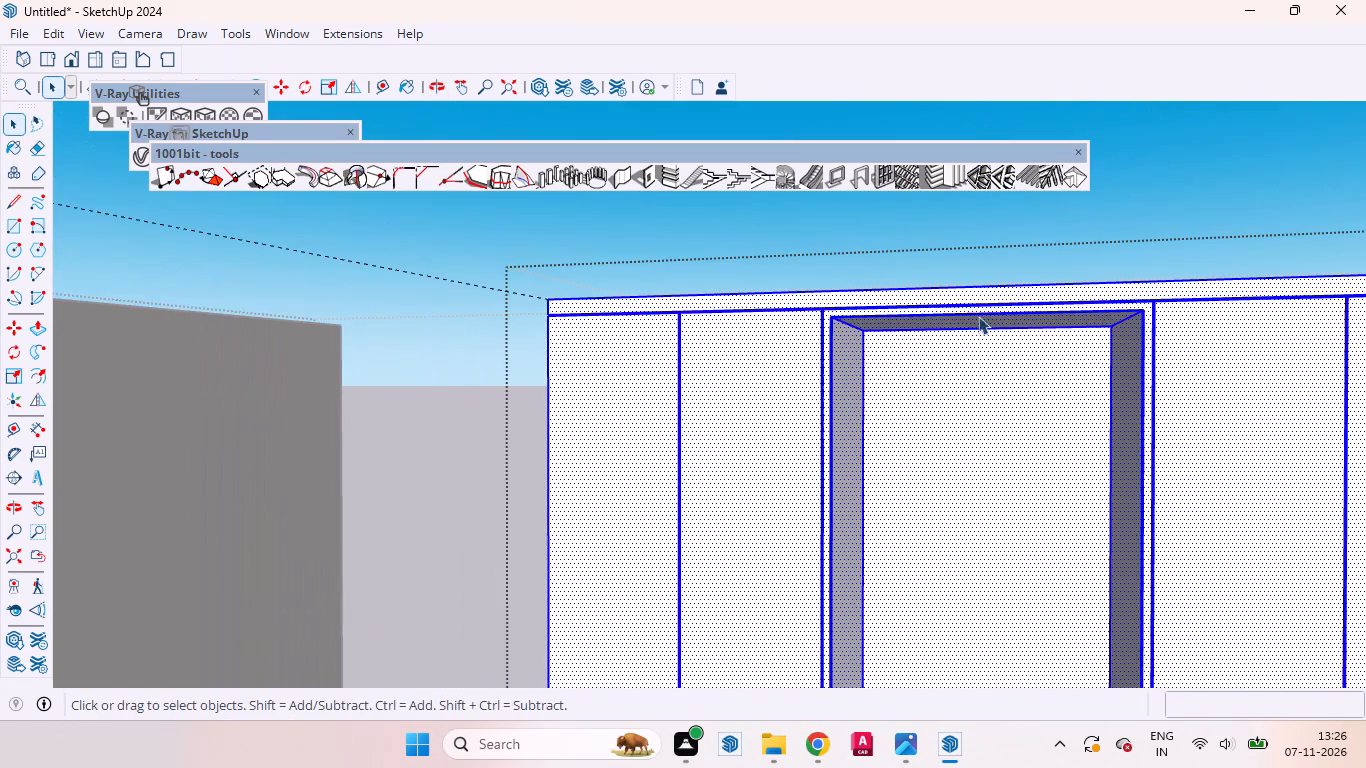
scroll(974, 283, "up", 6)
scroll(974, 277, "down", 1)
scroll(974, 277, "up", 1)
scroll(974, 277, "down", 1)
middle_click_drag(989, 359, 989, 287)
scroll(989, 287, "up", 1)
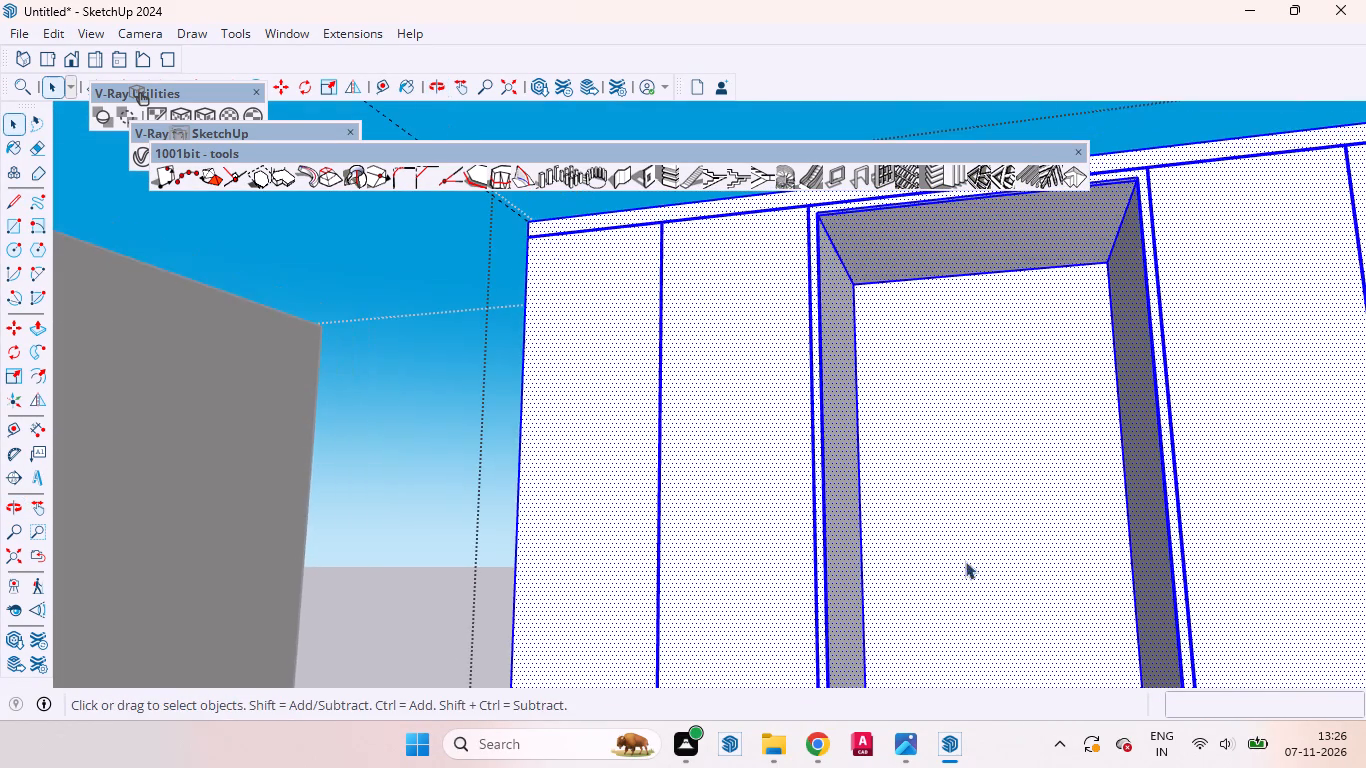
scroll(947, 626, "down", 1)
scroll(944, 633, "up", 1)
scroll(942, 636, "down", 5)
scroll(913, 471, "down", 5)
scroll(936, 319, "up", 9)
scroll(937, 321, "down", 2)
scroll(937, 321, "up", 2)
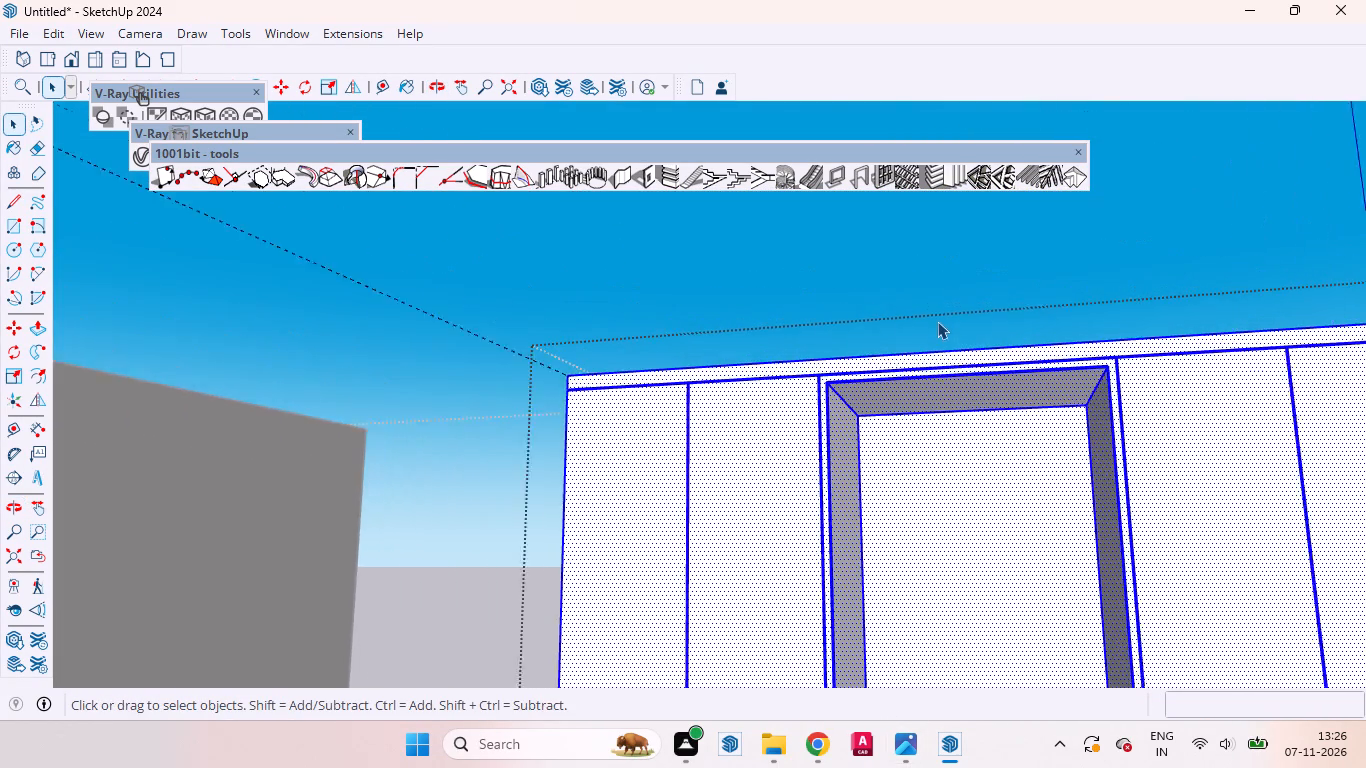
scroll(937, 321, "up", 5)
middle_click_drag(963, 434, 970, 374)
scroll(924, 606, "down", 5)
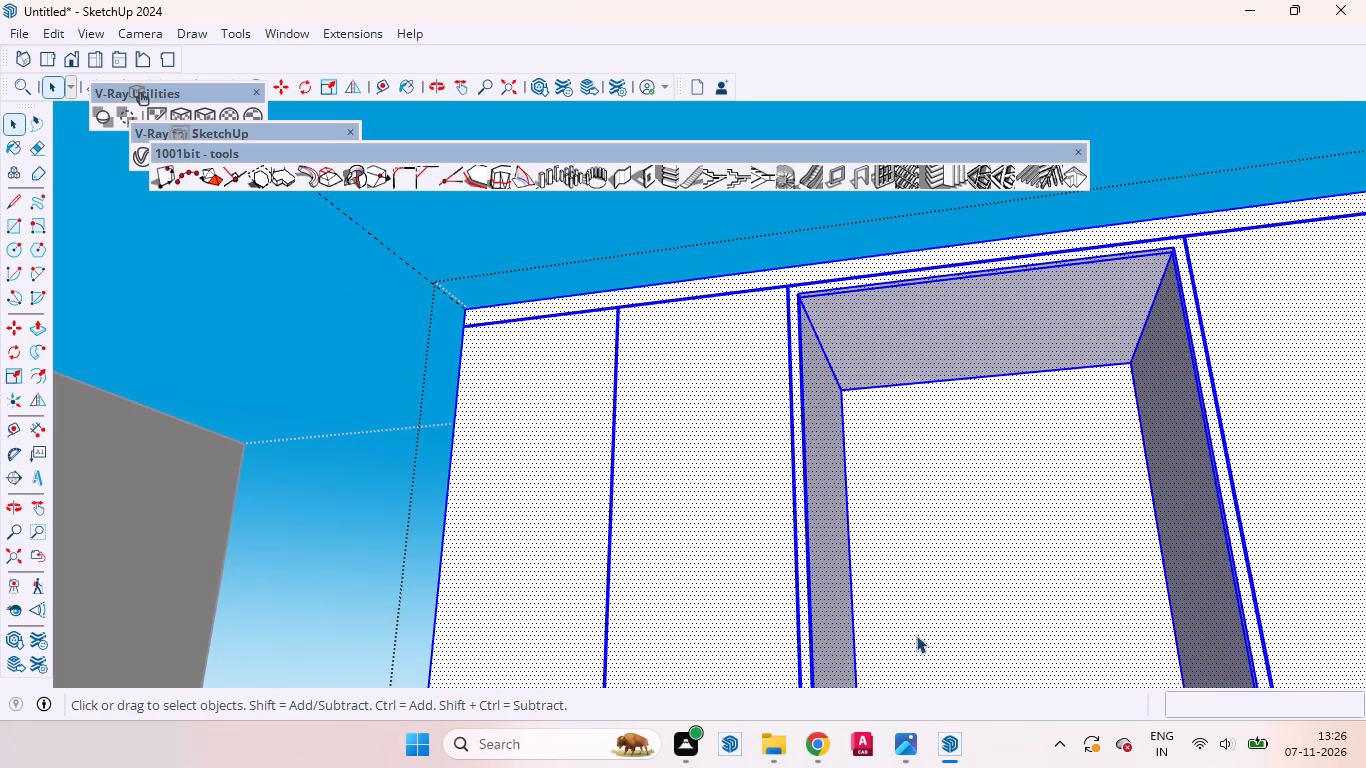
scroll(968, 311, "up", 19)
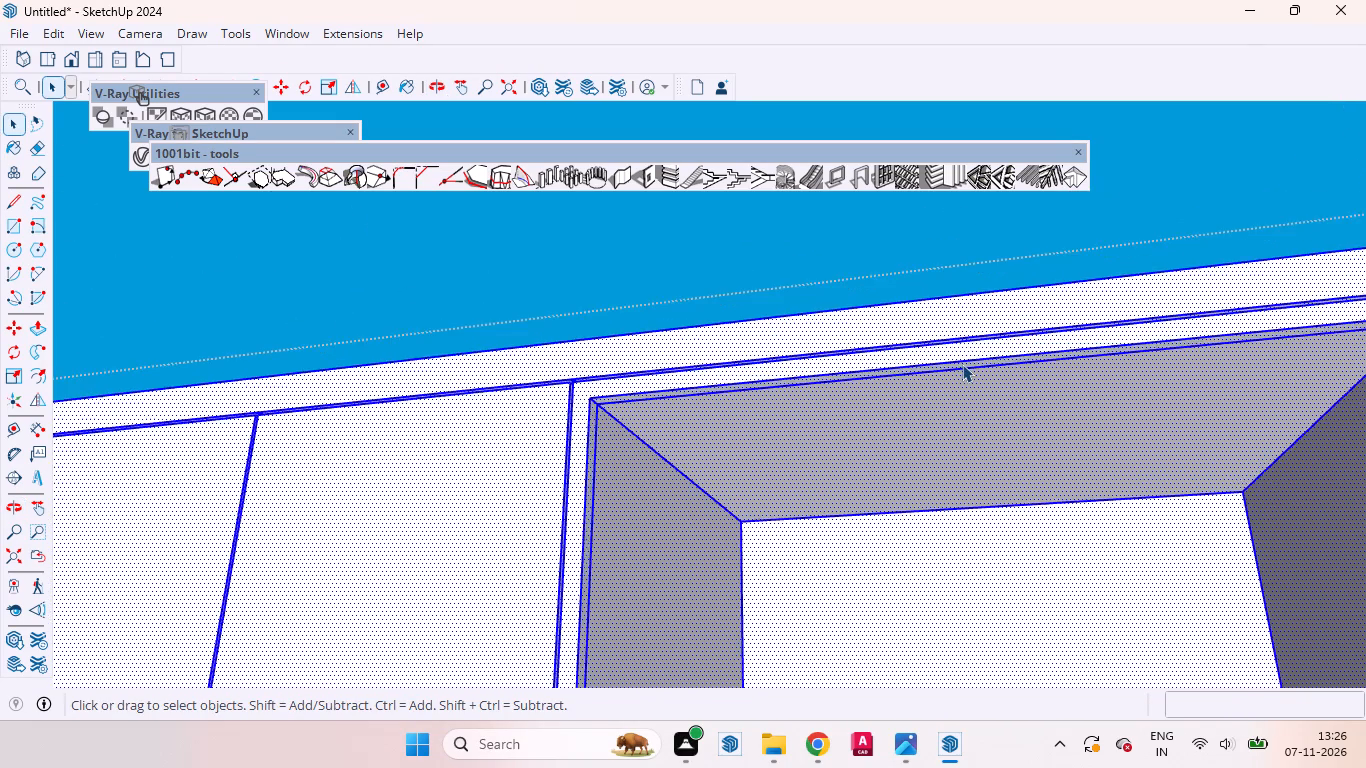
scroll(962, 364, "up", 3)
scroll(962, 365, "down", 1)
scroll(962, 365, "up", 1)
Place a front-to-back guide across the central recess's ceiling at its midpoint, about 1' 1 3/8" from the recess's left side.
left_click(977, 420)
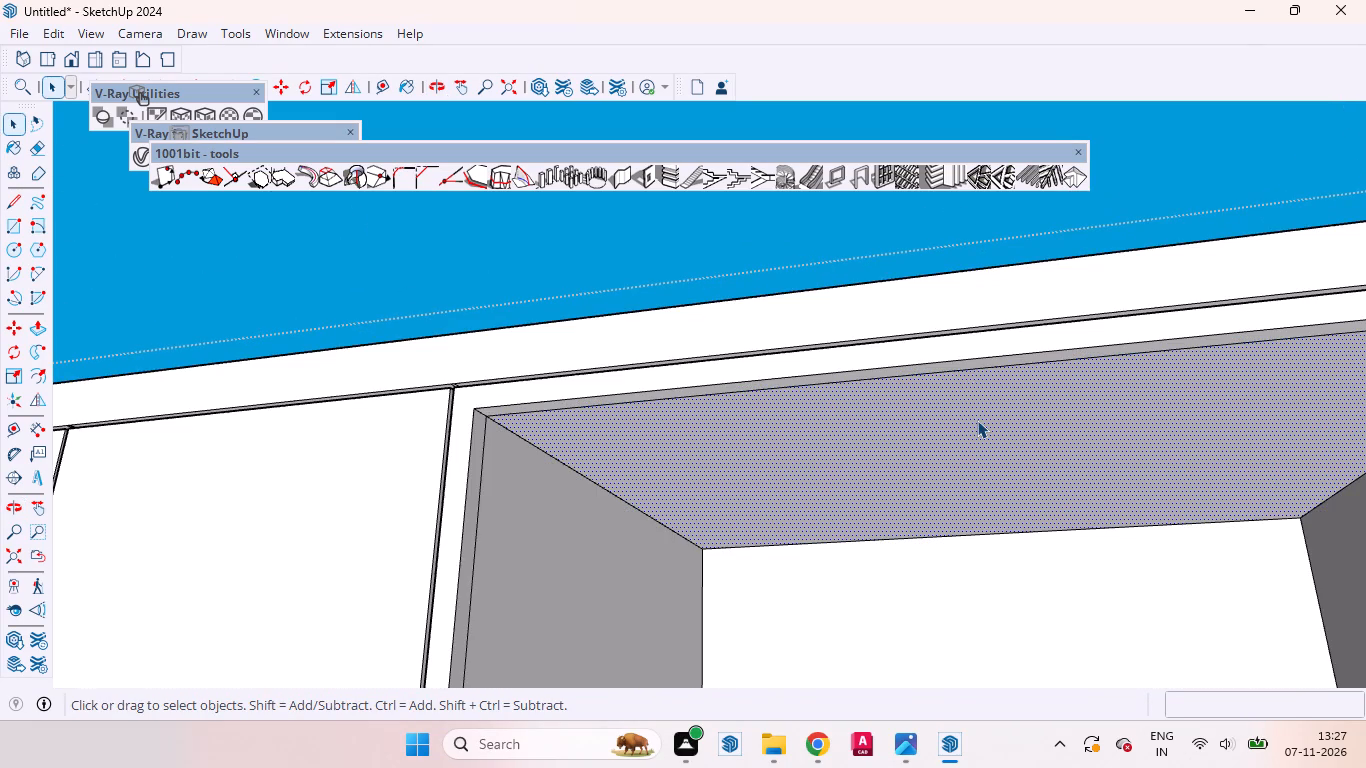
key("t")
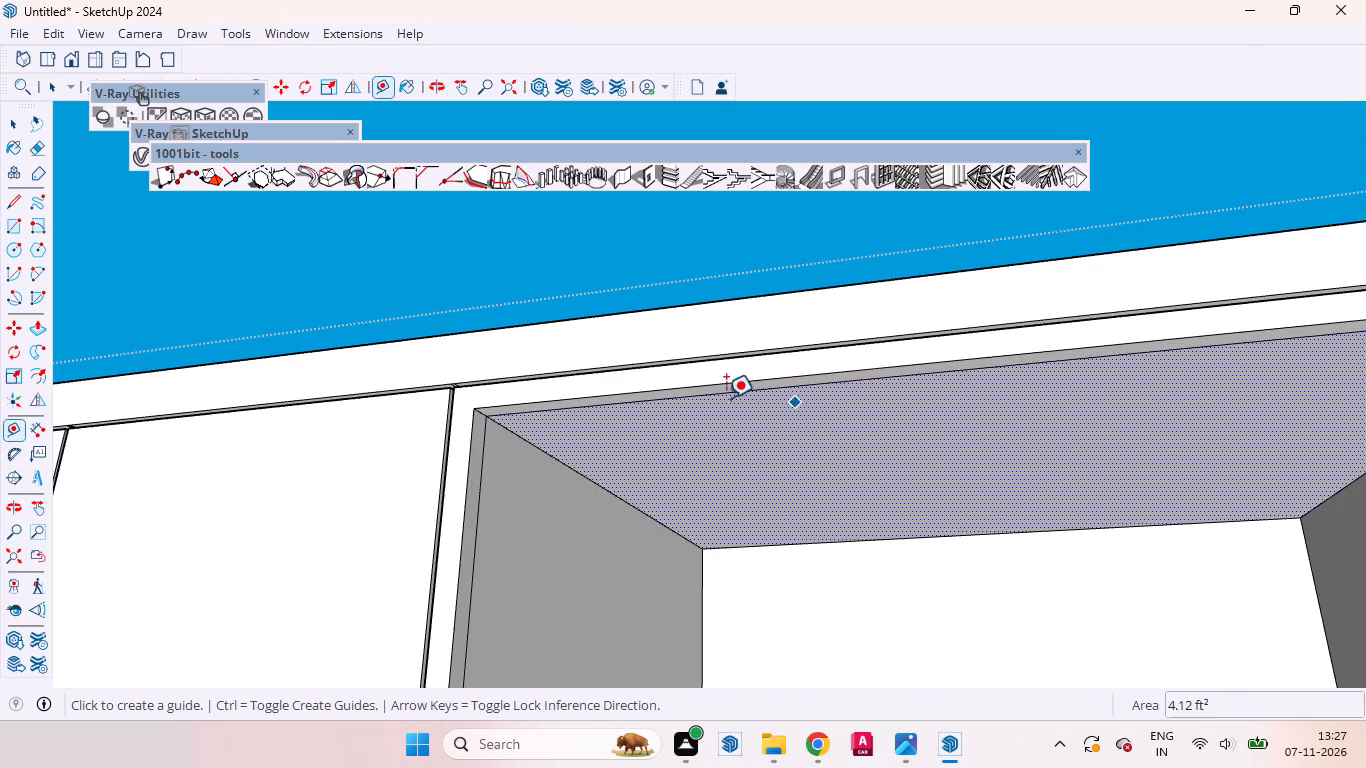
left_click(541, 447)
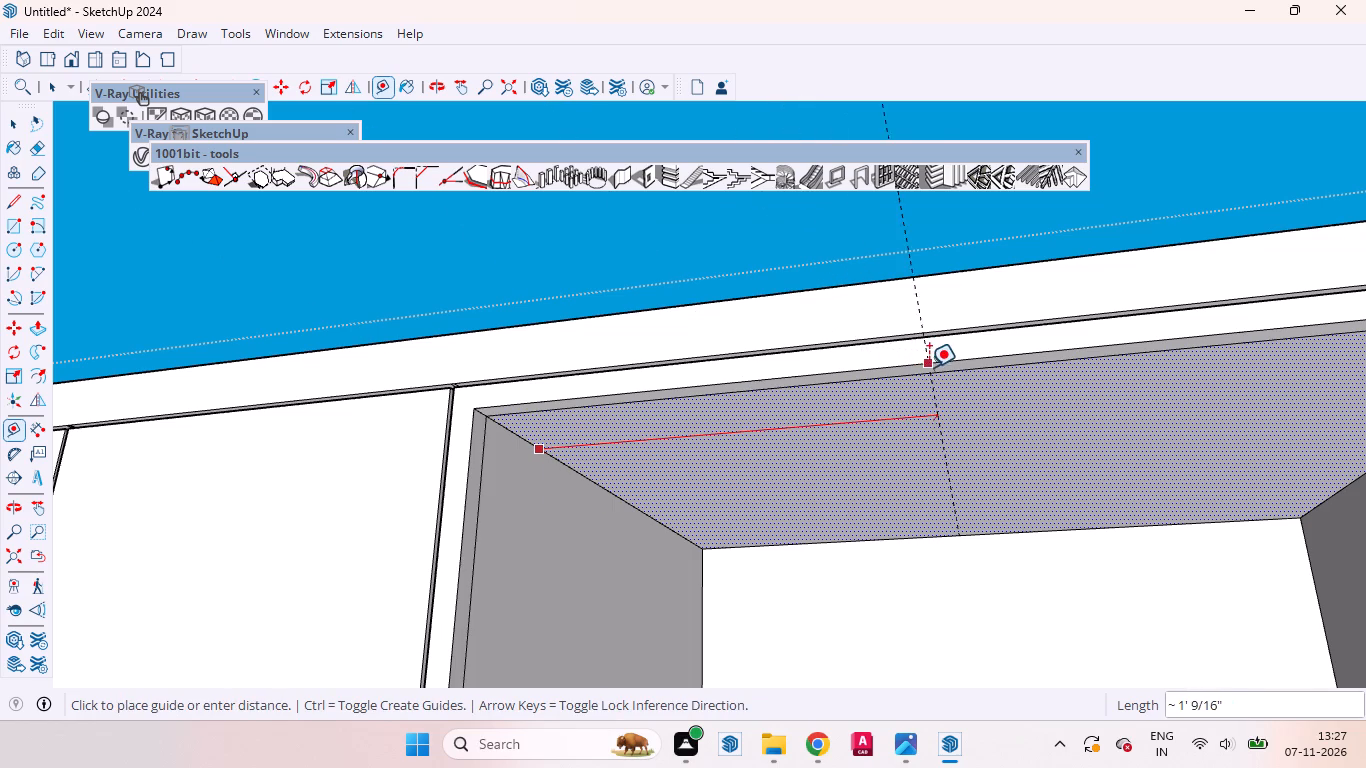
left_click(969, 358)
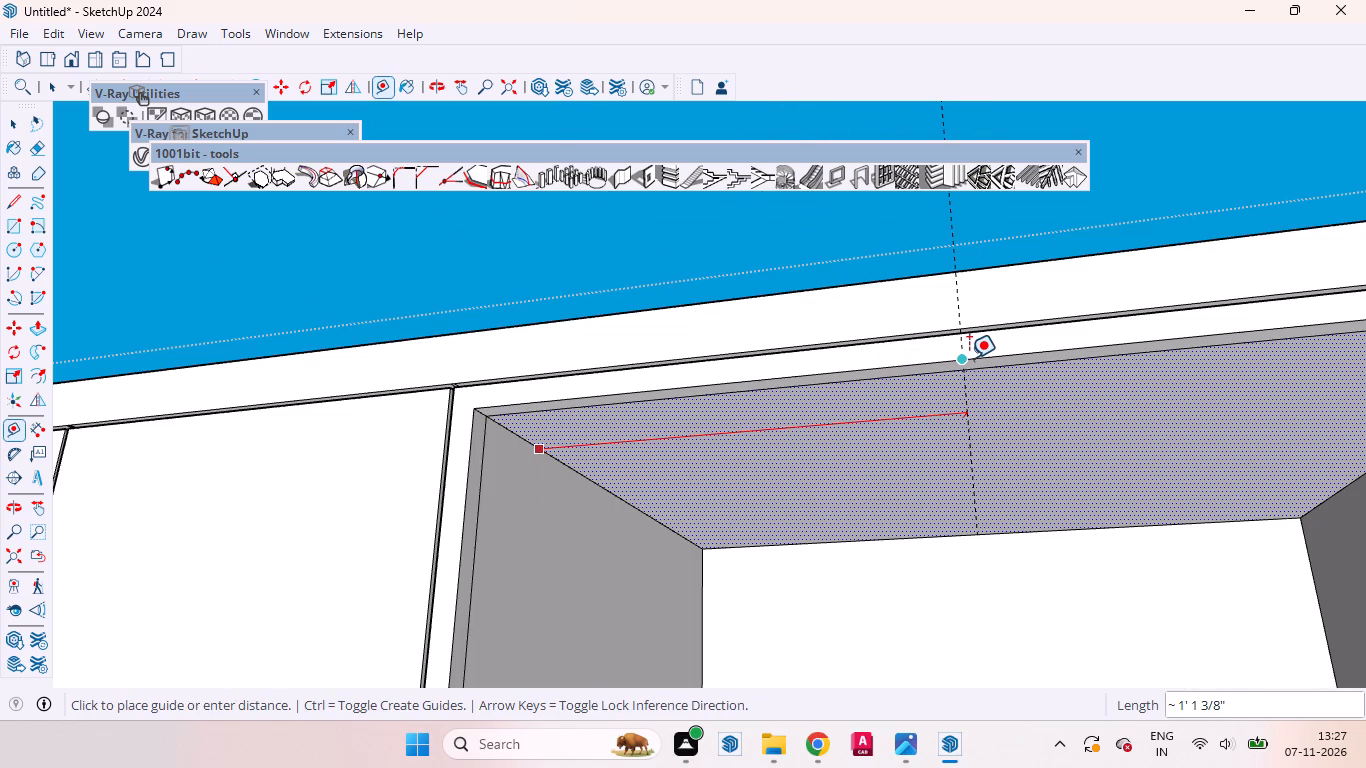
key("space")
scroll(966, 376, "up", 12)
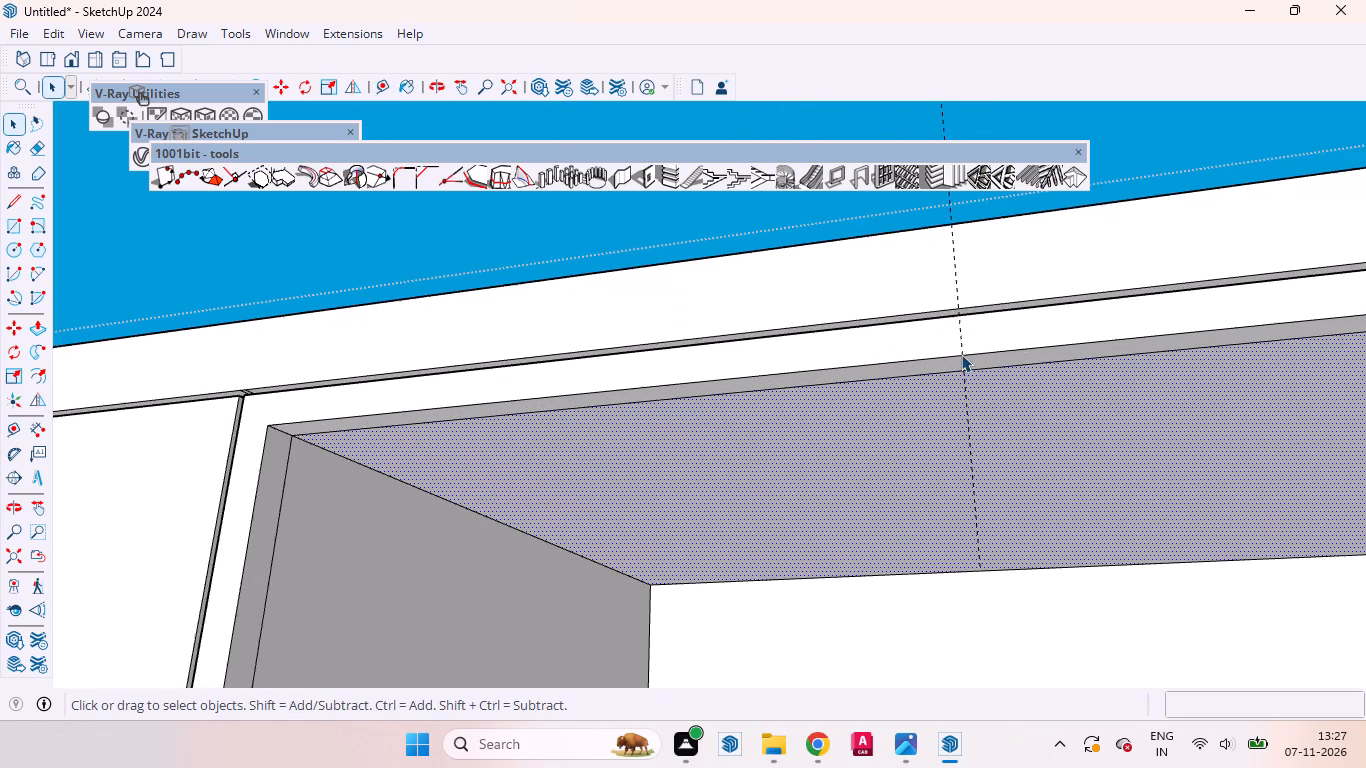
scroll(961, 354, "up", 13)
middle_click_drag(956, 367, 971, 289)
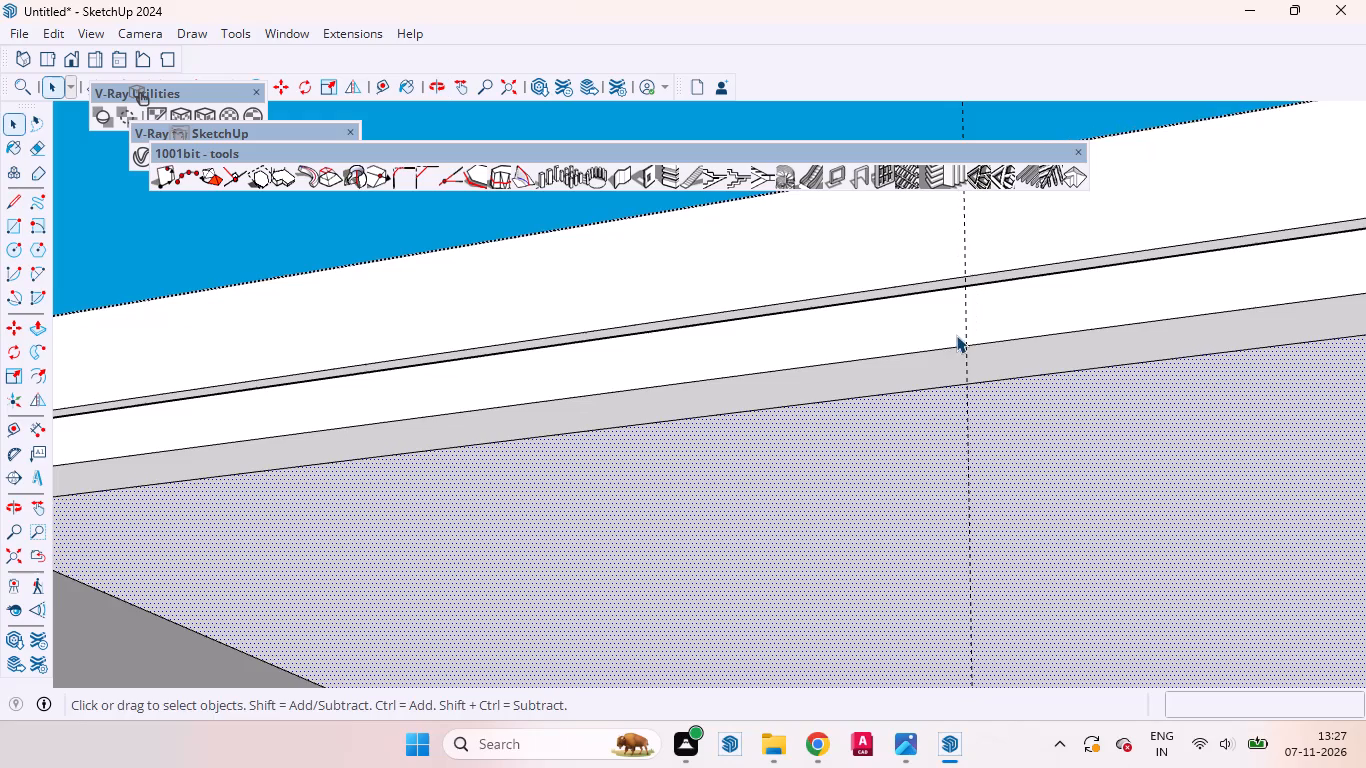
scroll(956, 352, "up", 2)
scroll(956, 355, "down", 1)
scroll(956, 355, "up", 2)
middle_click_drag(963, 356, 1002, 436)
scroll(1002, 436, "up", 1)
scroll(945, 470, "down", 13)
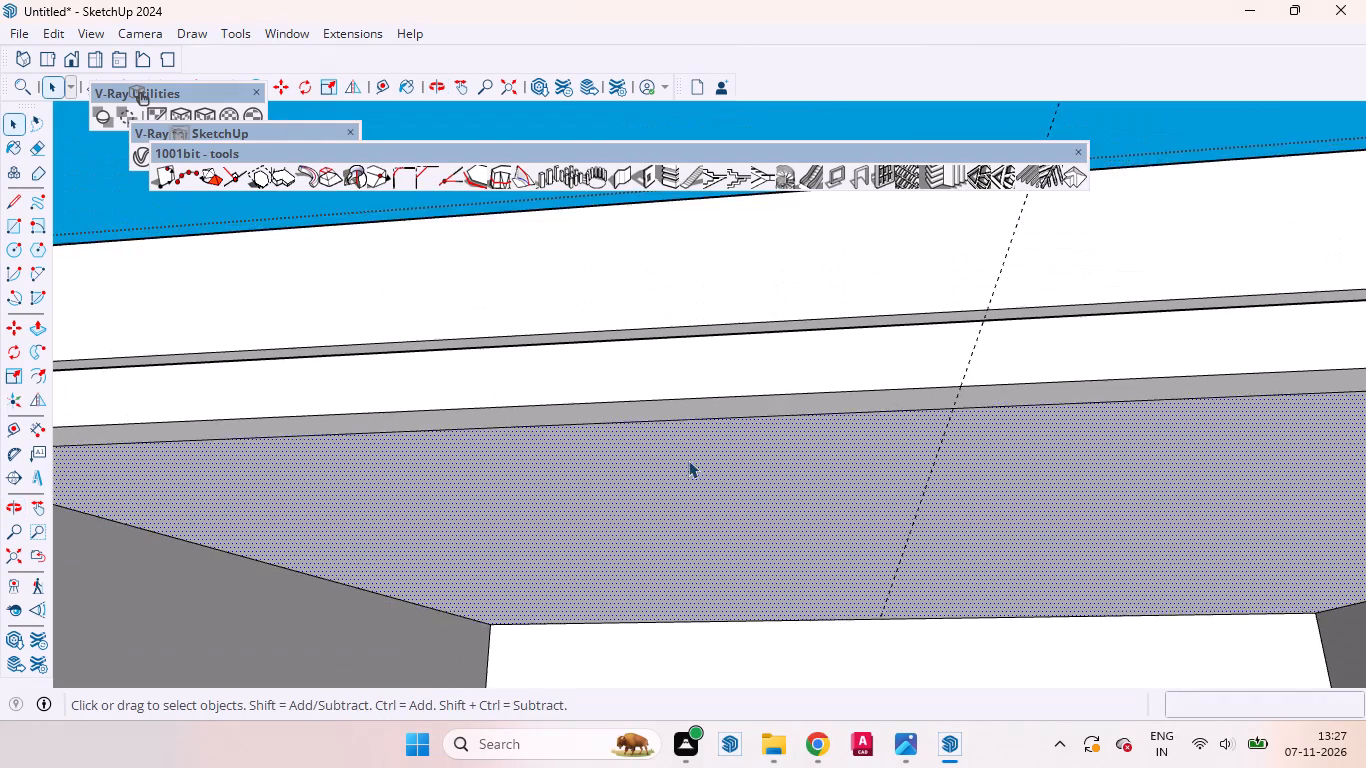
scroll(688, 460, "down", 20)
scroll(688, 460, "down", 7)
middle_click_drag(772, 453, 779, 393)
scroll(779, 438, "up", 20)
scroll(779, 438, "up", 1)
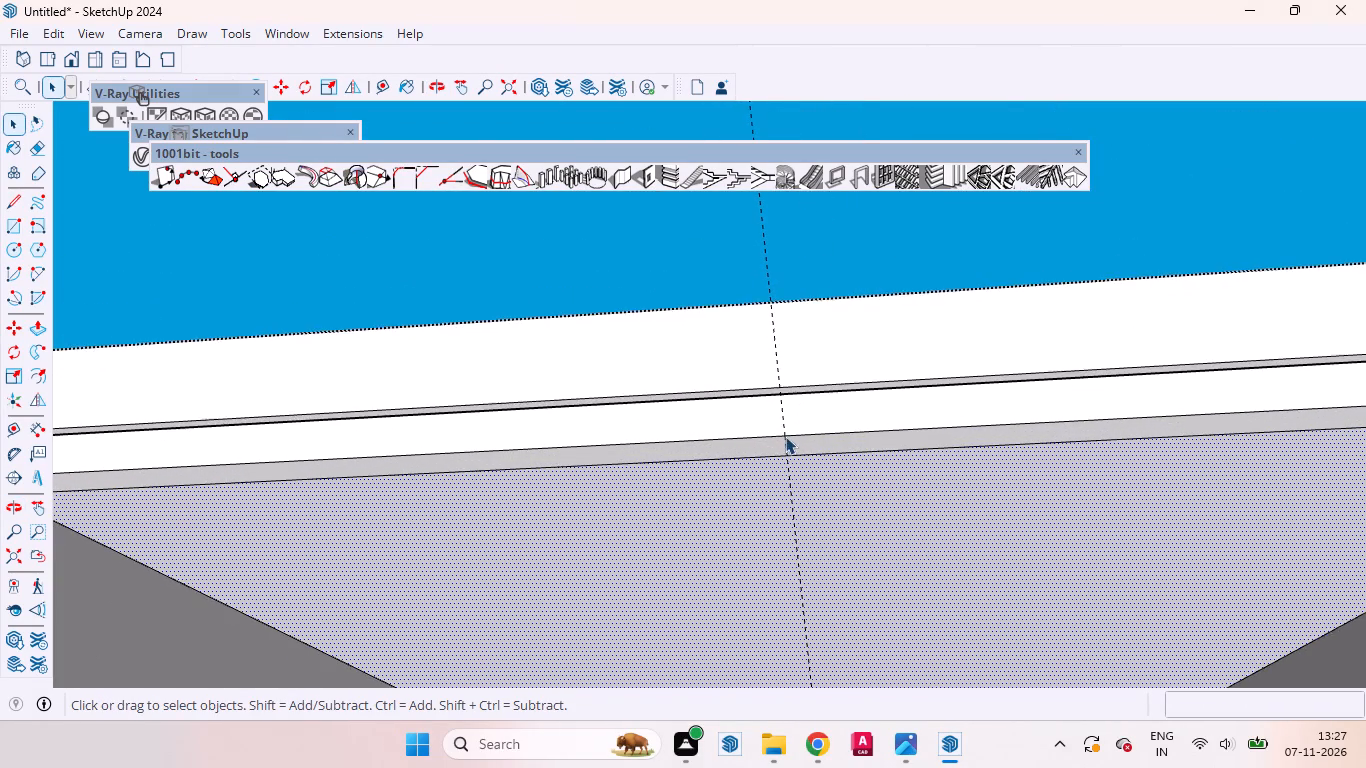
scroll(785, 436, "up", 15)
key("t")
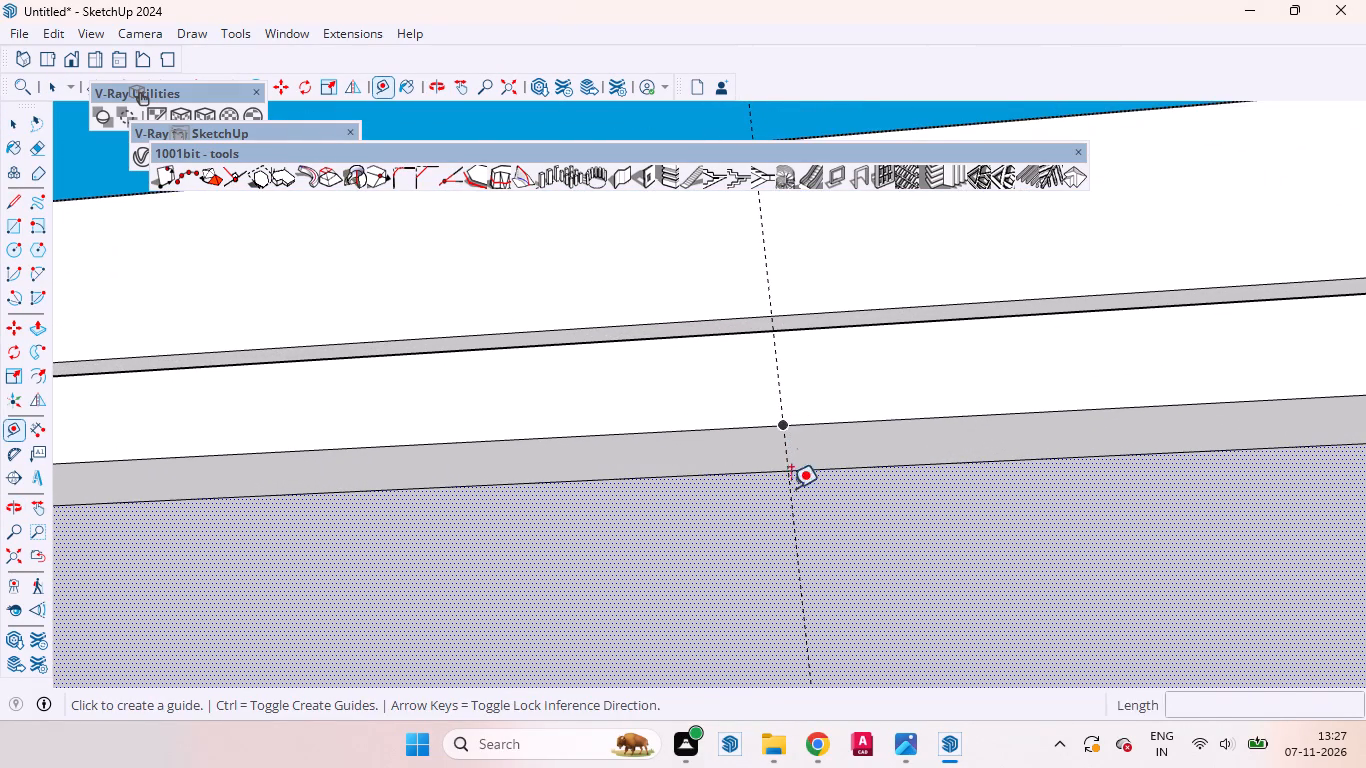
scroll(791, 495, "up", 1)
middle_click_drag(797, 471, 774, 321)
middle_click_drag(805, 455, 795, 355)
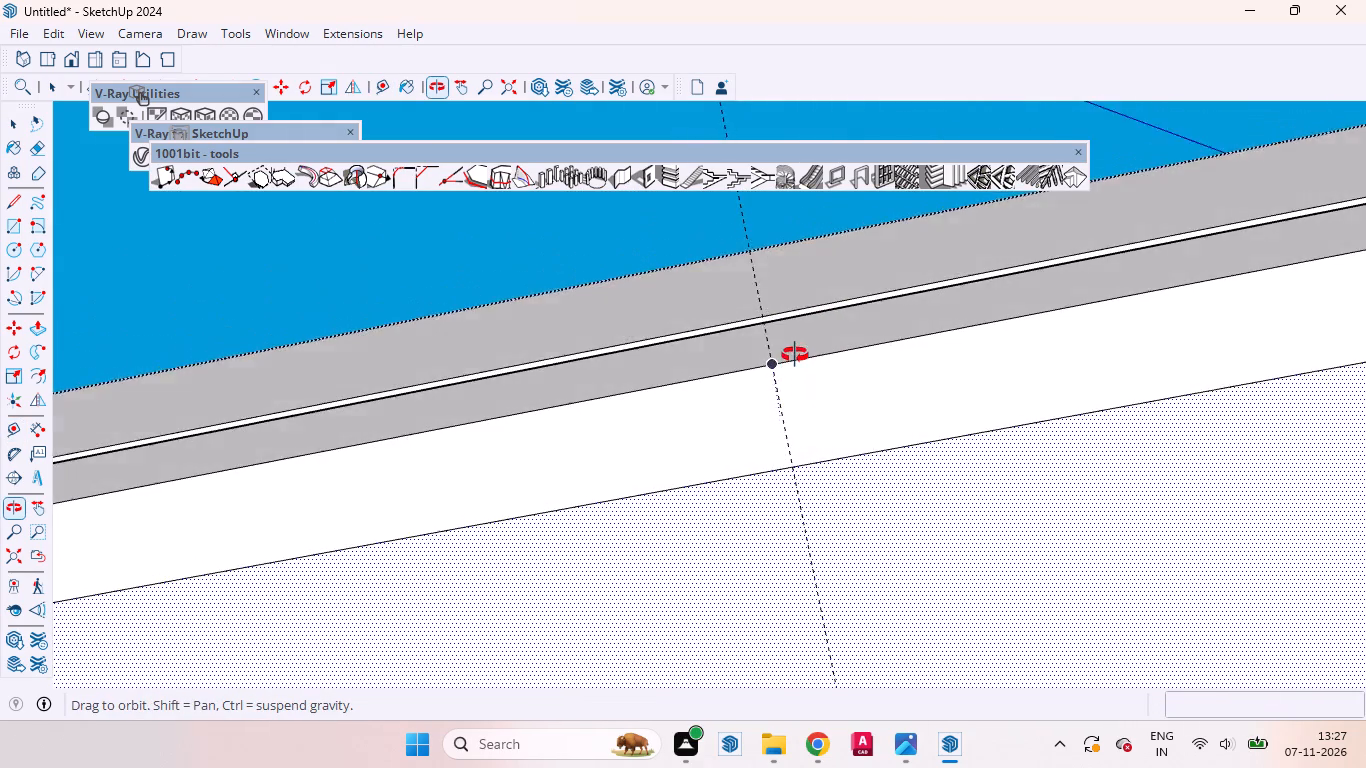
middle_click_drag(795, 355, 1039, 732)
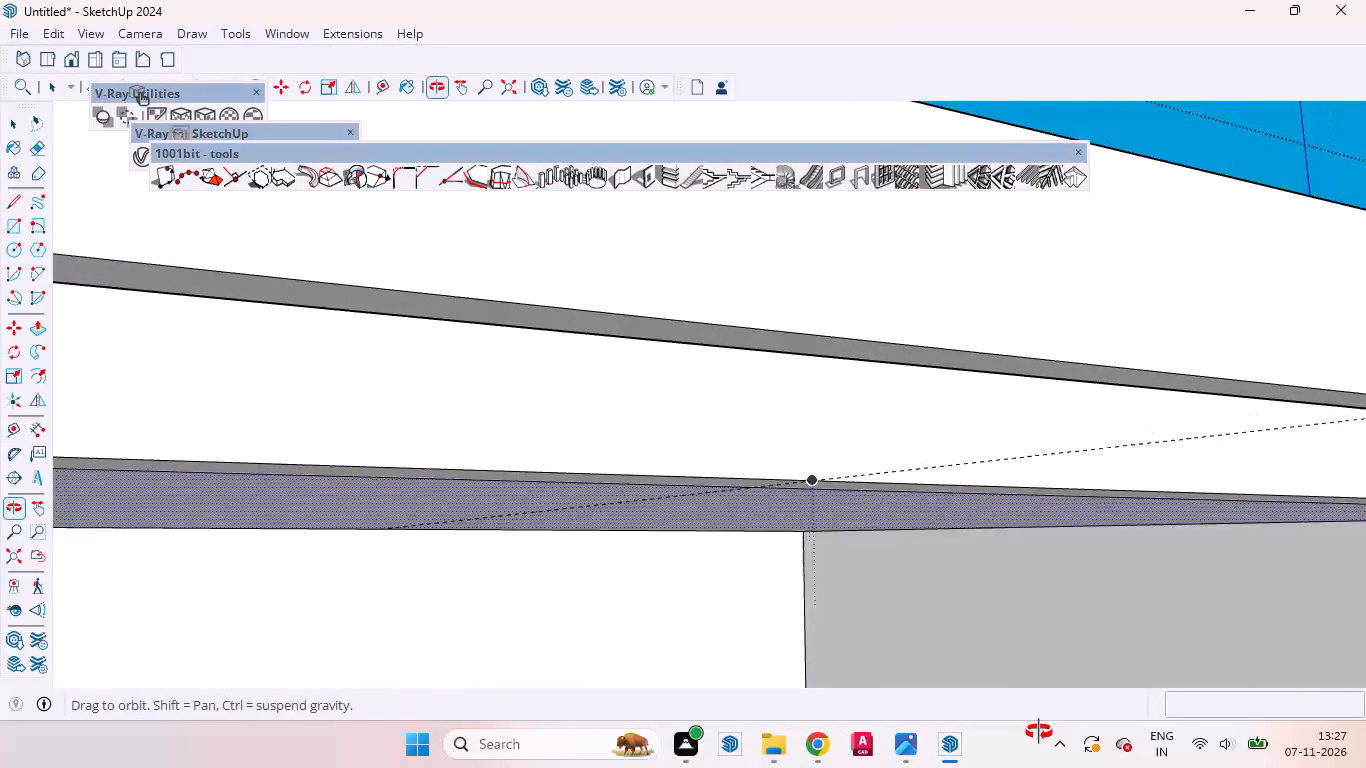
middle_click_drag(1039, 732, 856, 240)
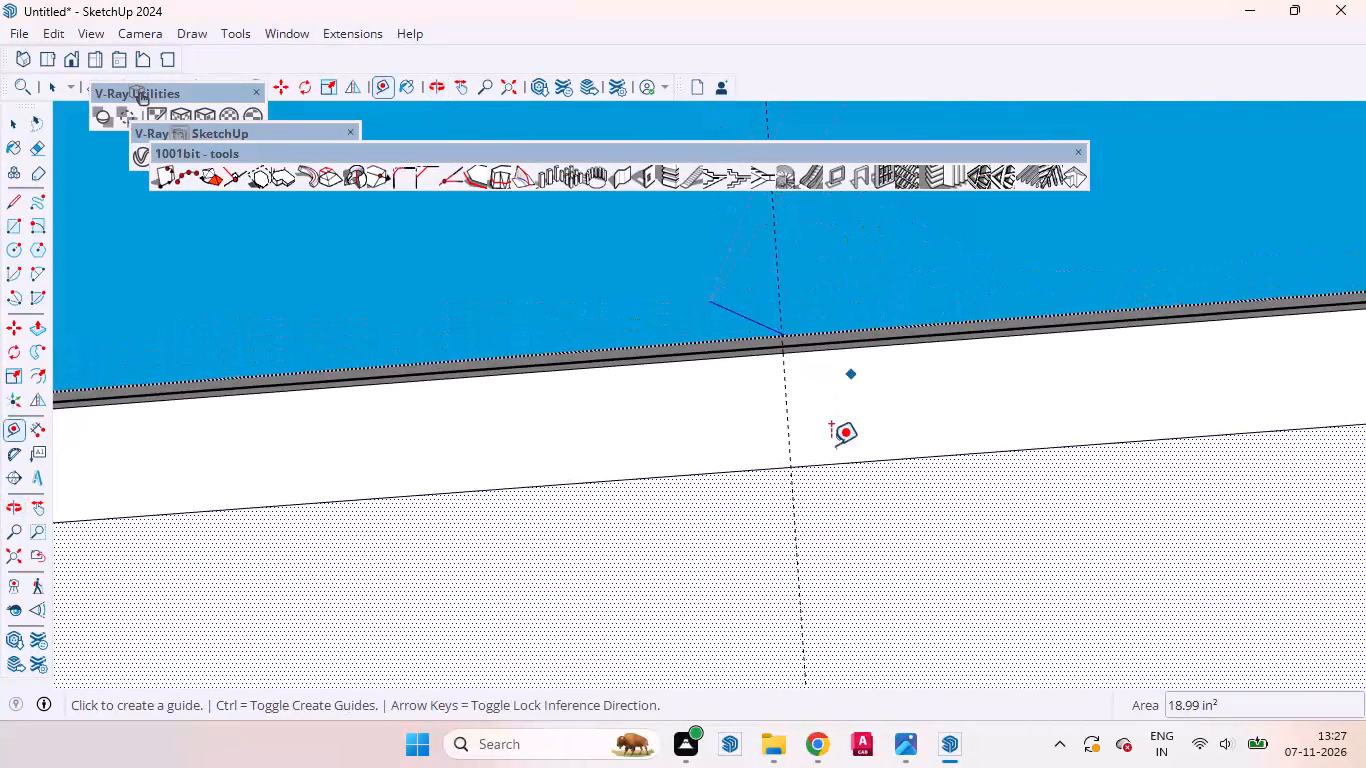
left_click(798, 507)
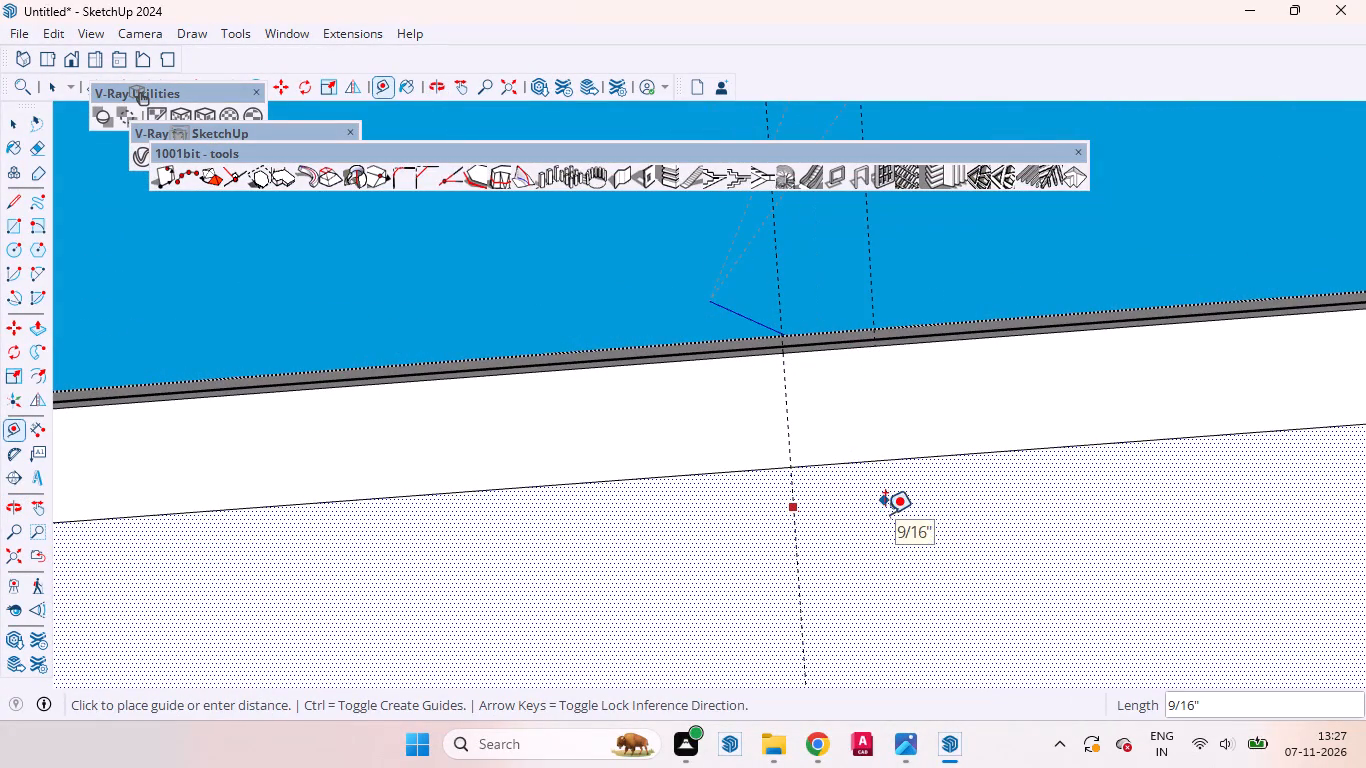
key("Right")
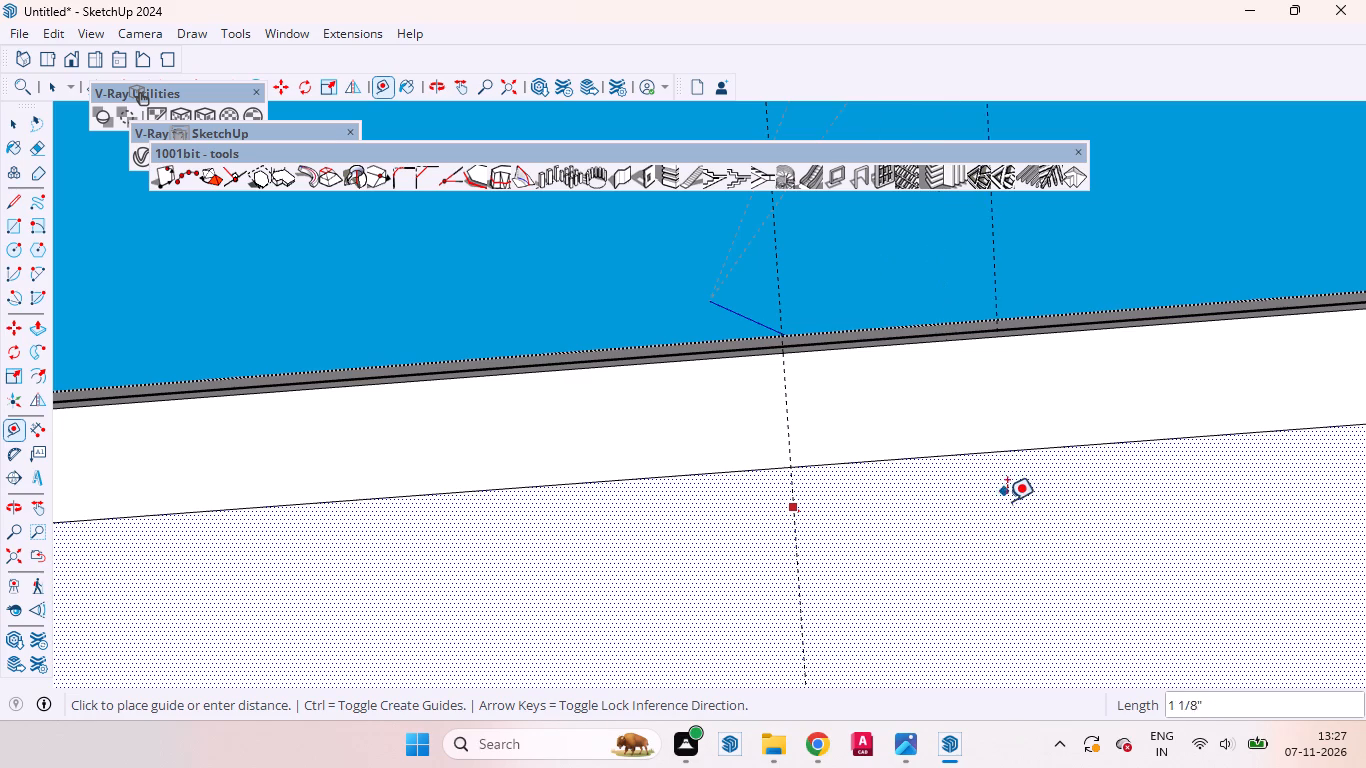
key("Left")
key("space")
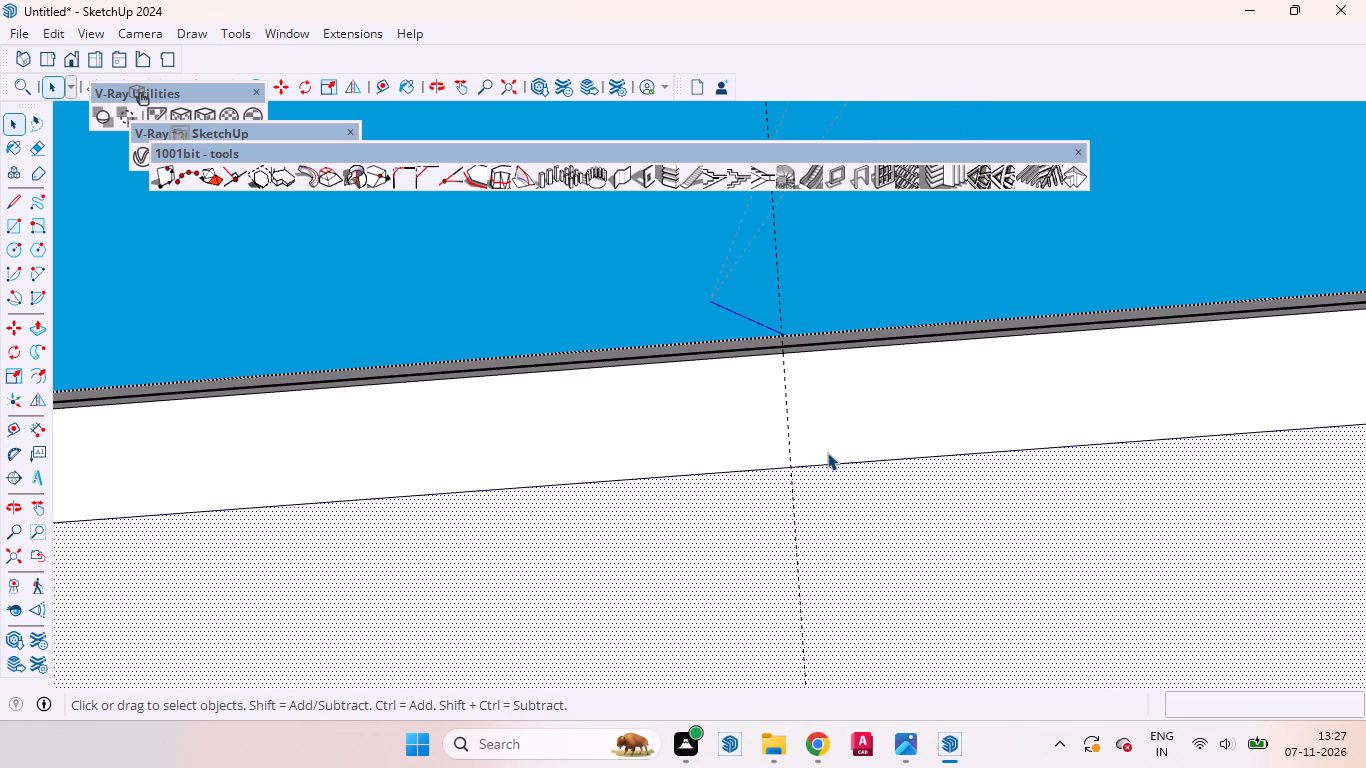
Add two parallel guides on the recess ceiling, offset 1.5 mm to each side of the centre guide.
key("t")
left_click(789, 399)
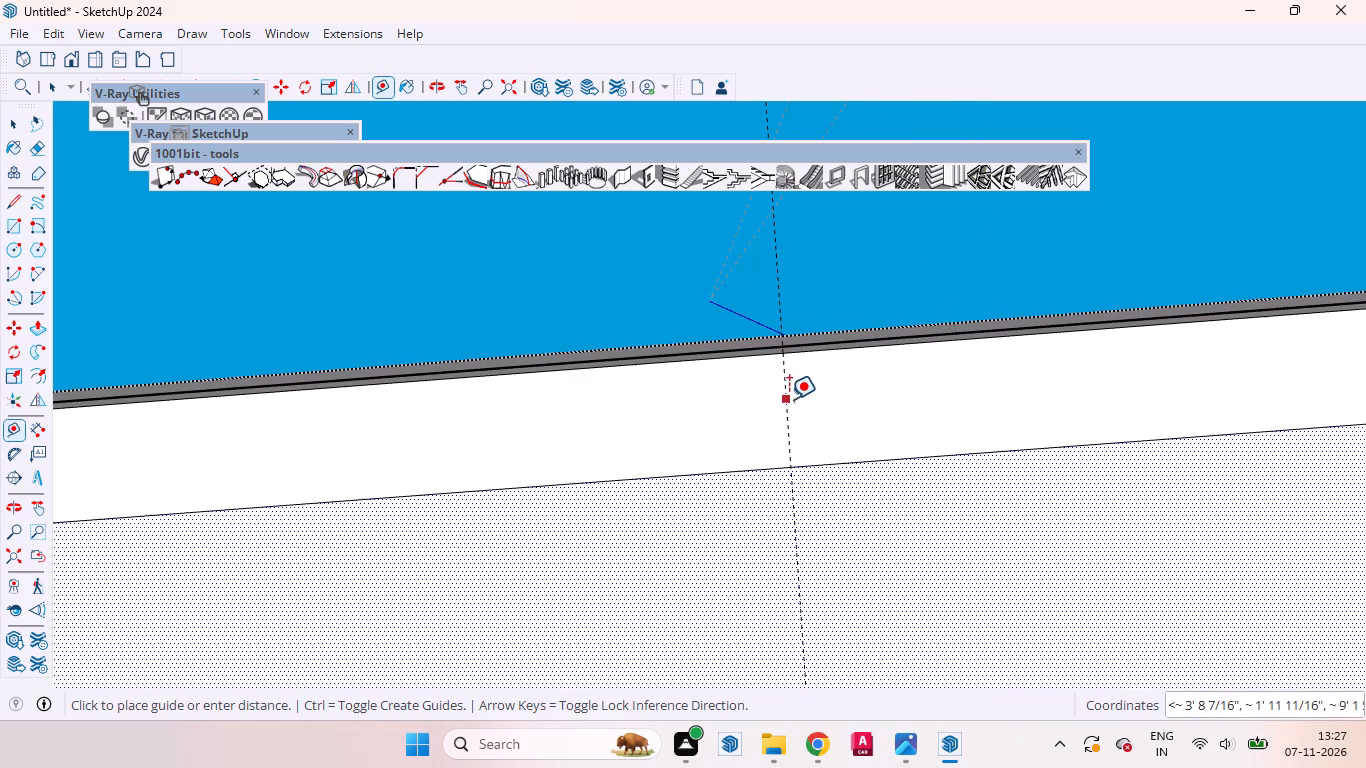
type("1.")
type("5mm")
key("Return")
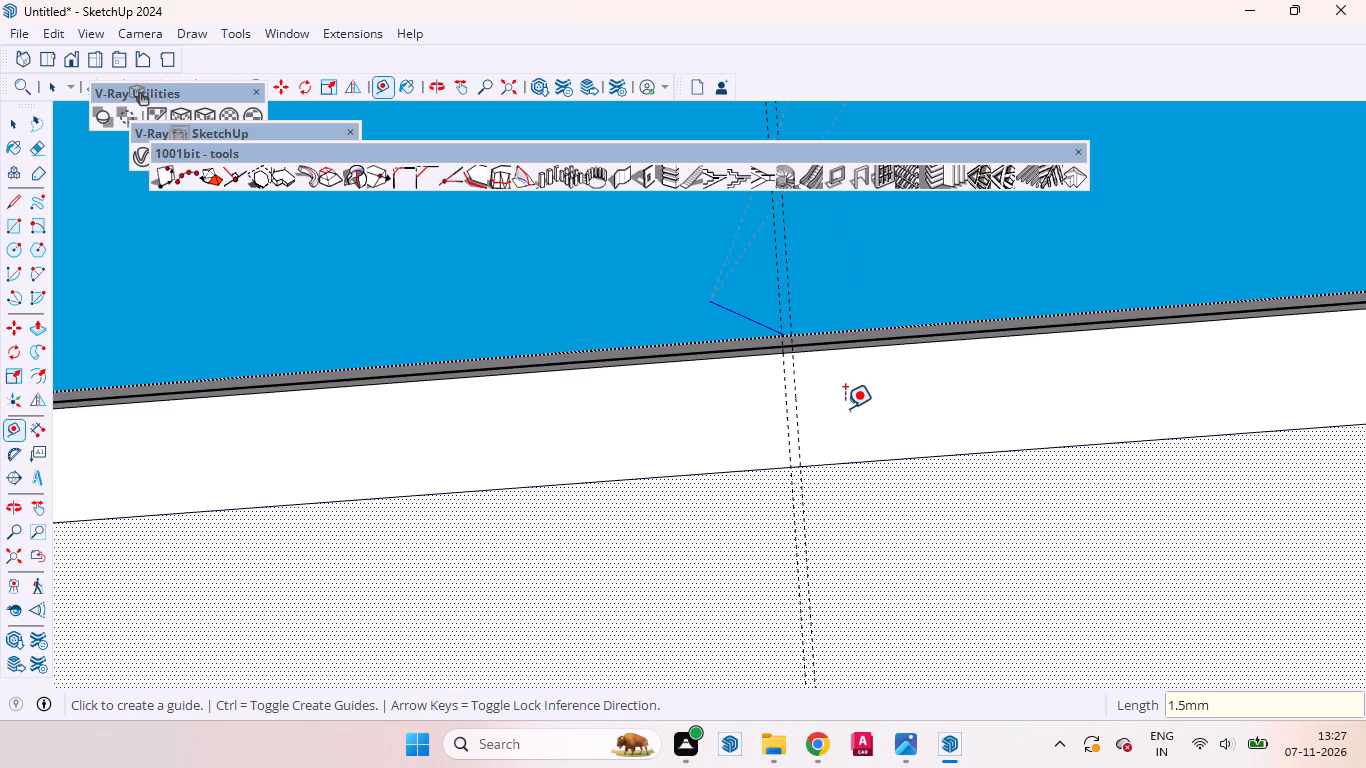
scroll(783, 403, "up", 6)
left_click(787, 408)
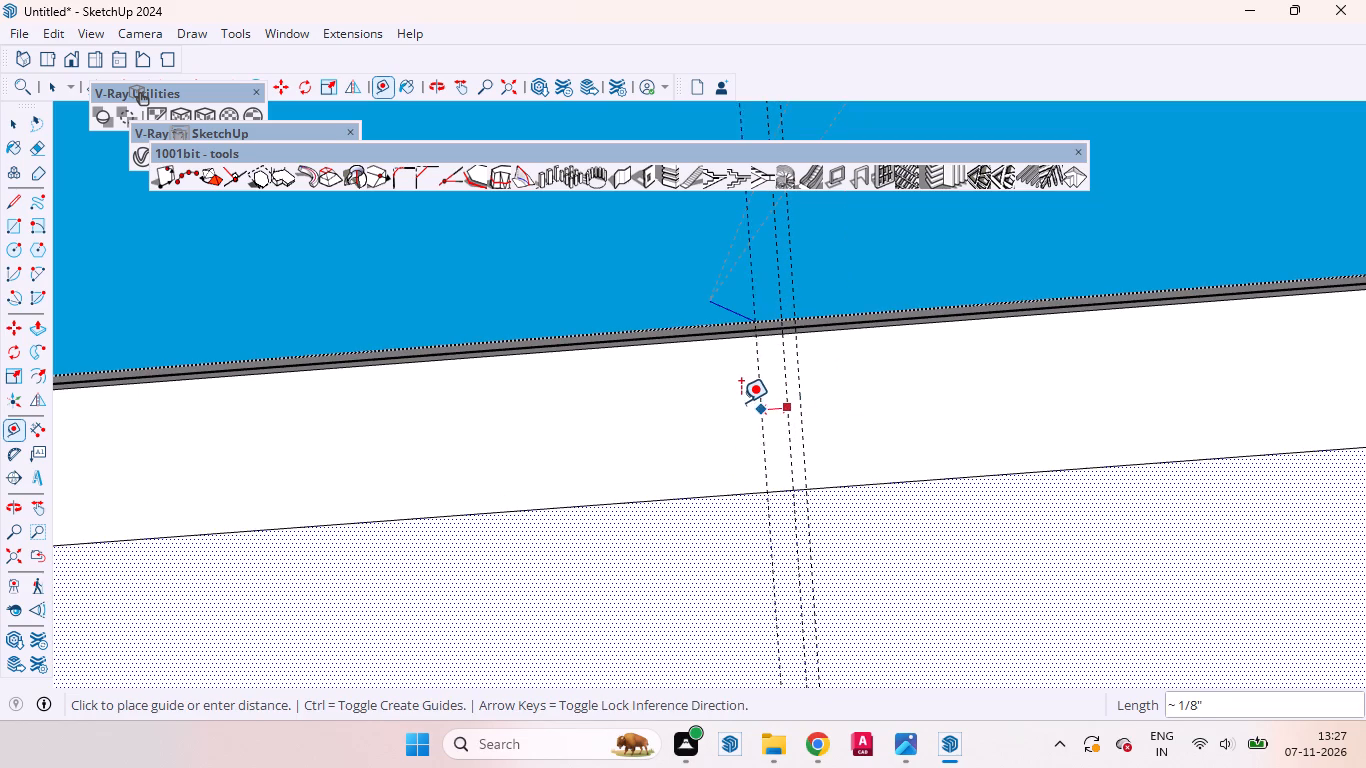
key("1")
type(".5mm")
key("Return")
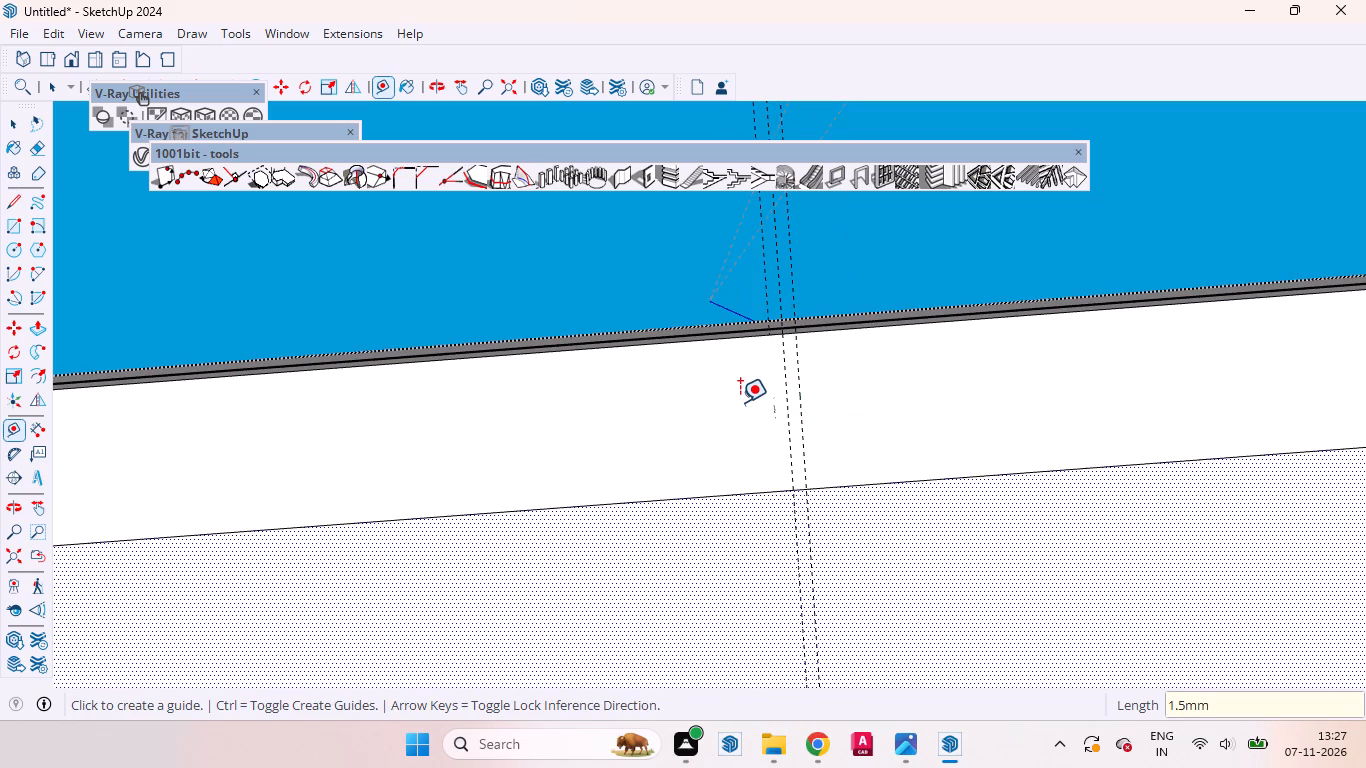
Add two more guides on the recess ceiling, each offset 18 mm outward from the 1.5 mm guides.
middle_click_drag(812, 455, 795, 572)
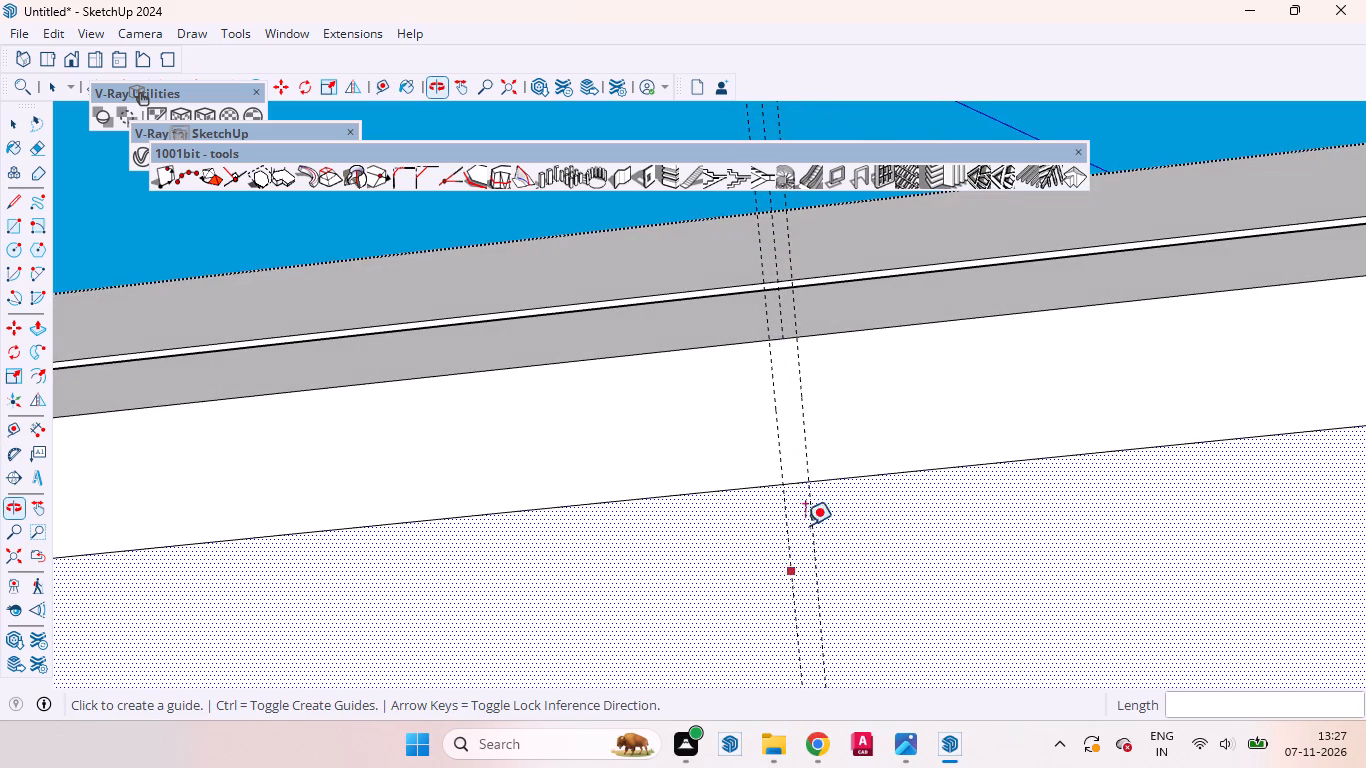
scroll(815, 456, "up", 5)
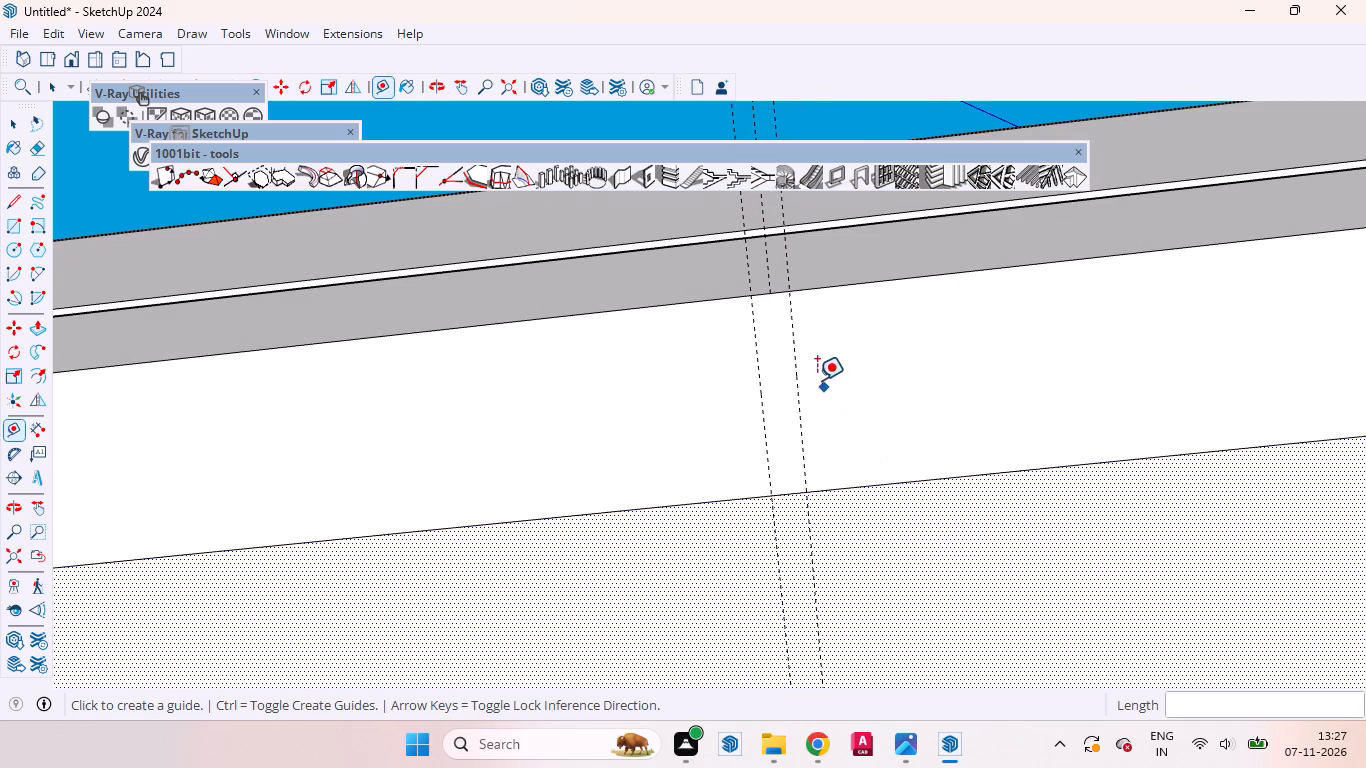
left_click(798, 376)
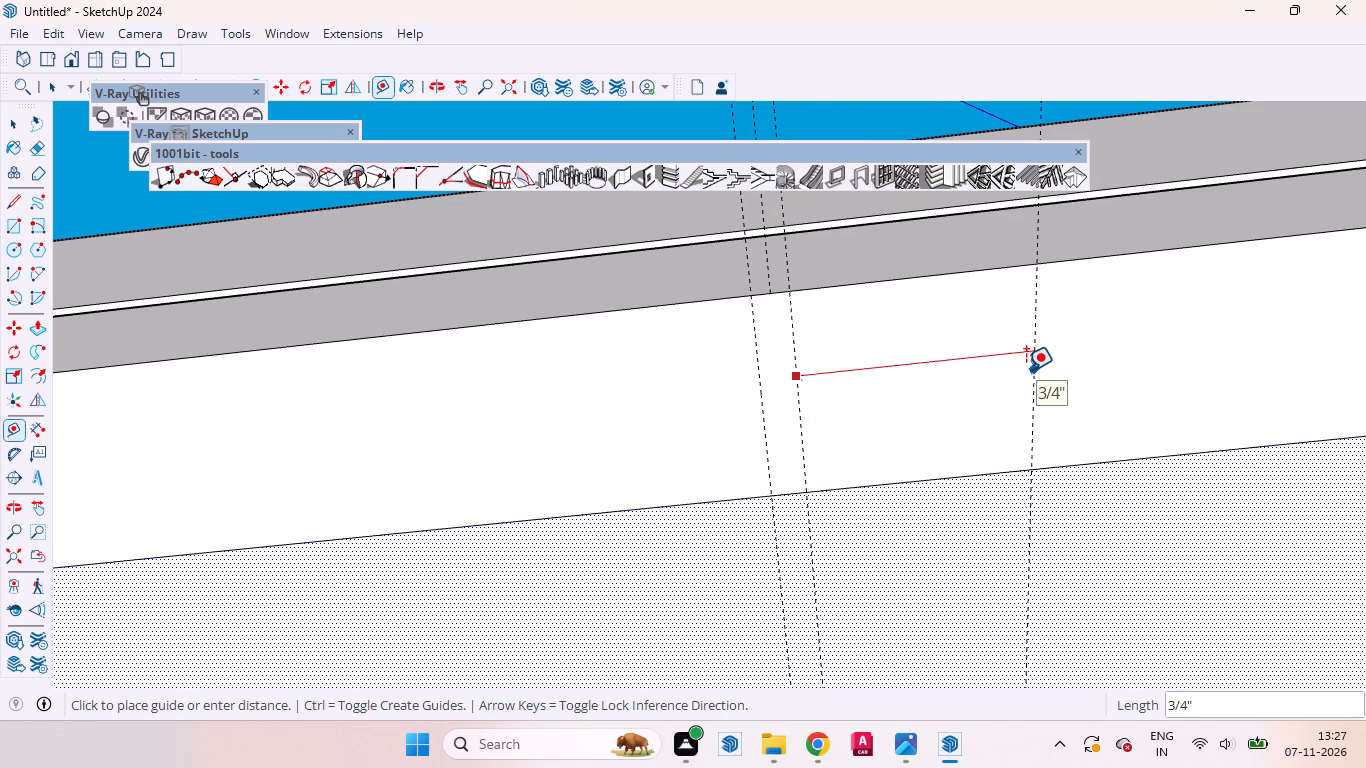
type("18mm")
key("Return")
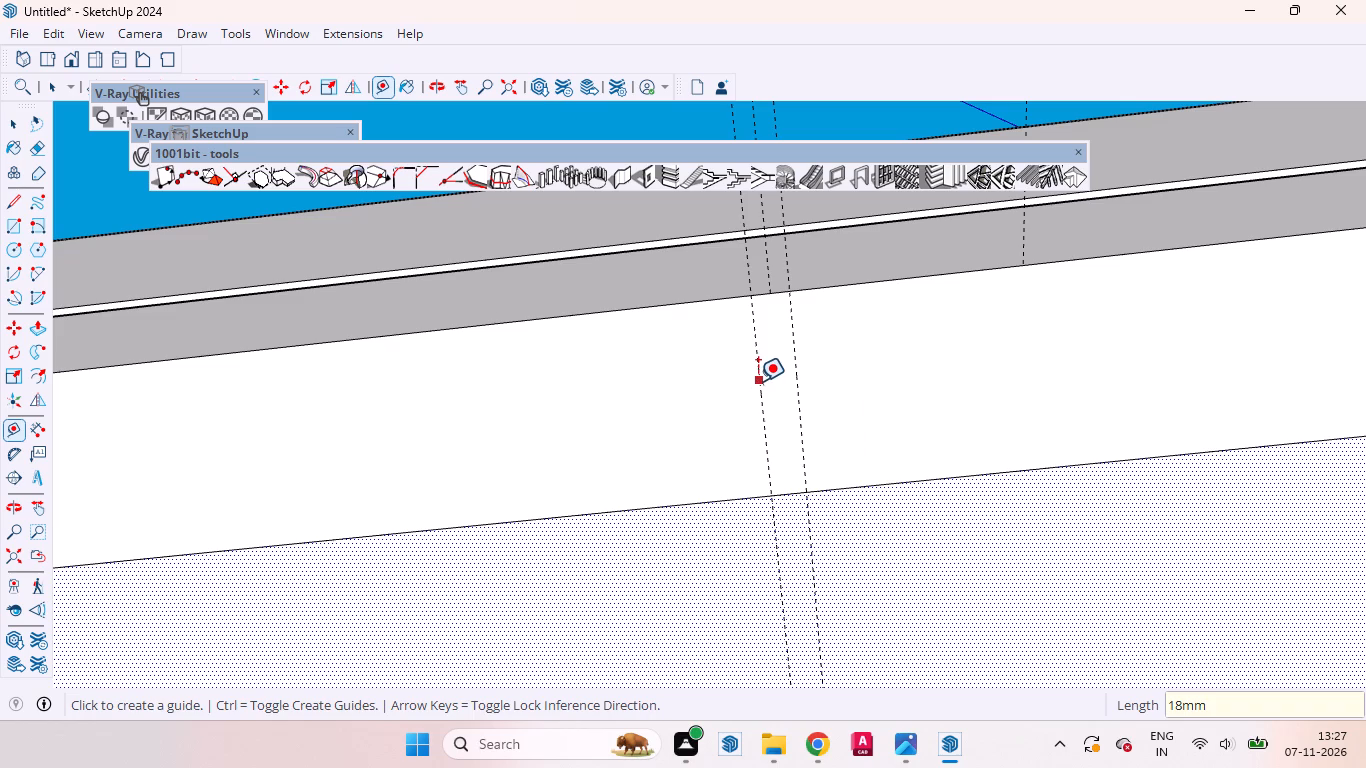
left_click(758, 381)
type("18mm")
key("Return")
key("space")
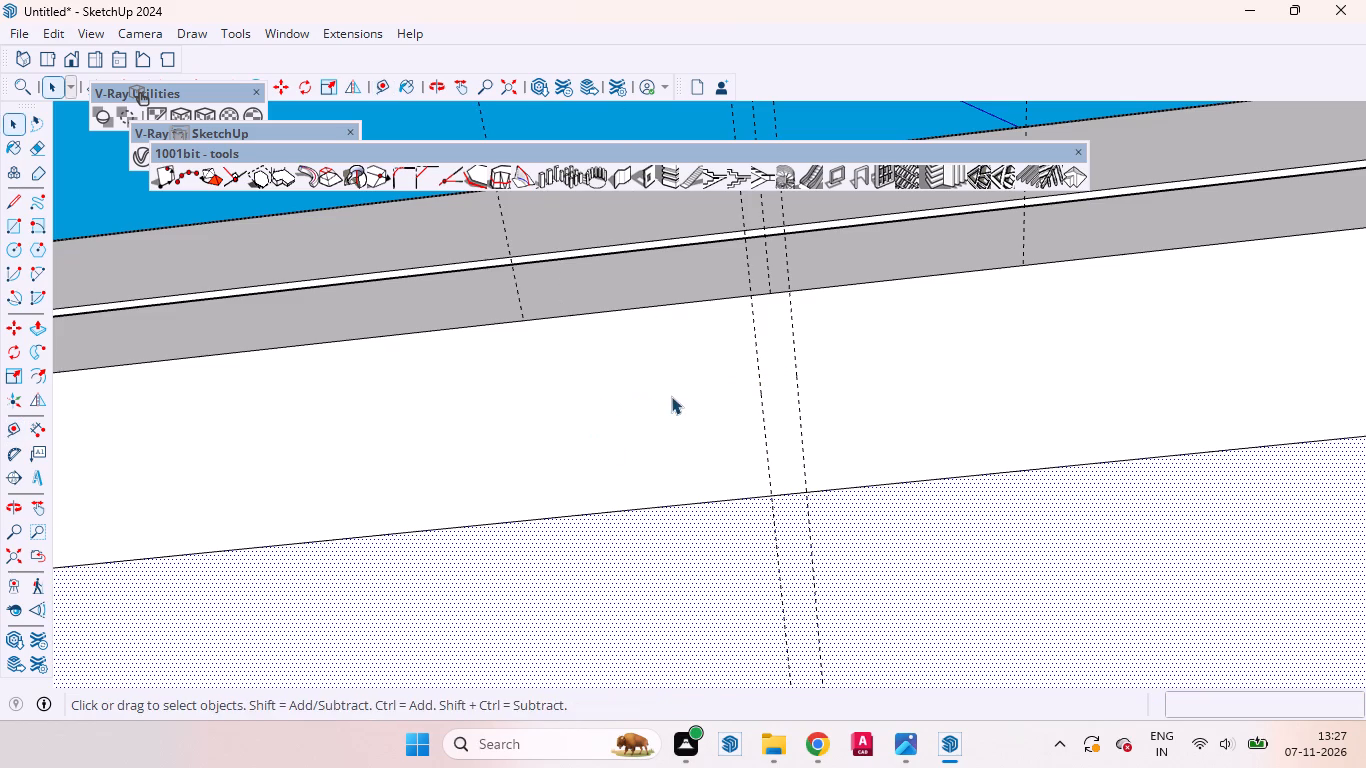
Draw two rectangles, each about 11/16" square, between the guides on the top frame's underside, leaving the 3 mm centre gap.
middle_click_drag(672, 404, 708, 548)
scroll(713, 570, "down", 2)
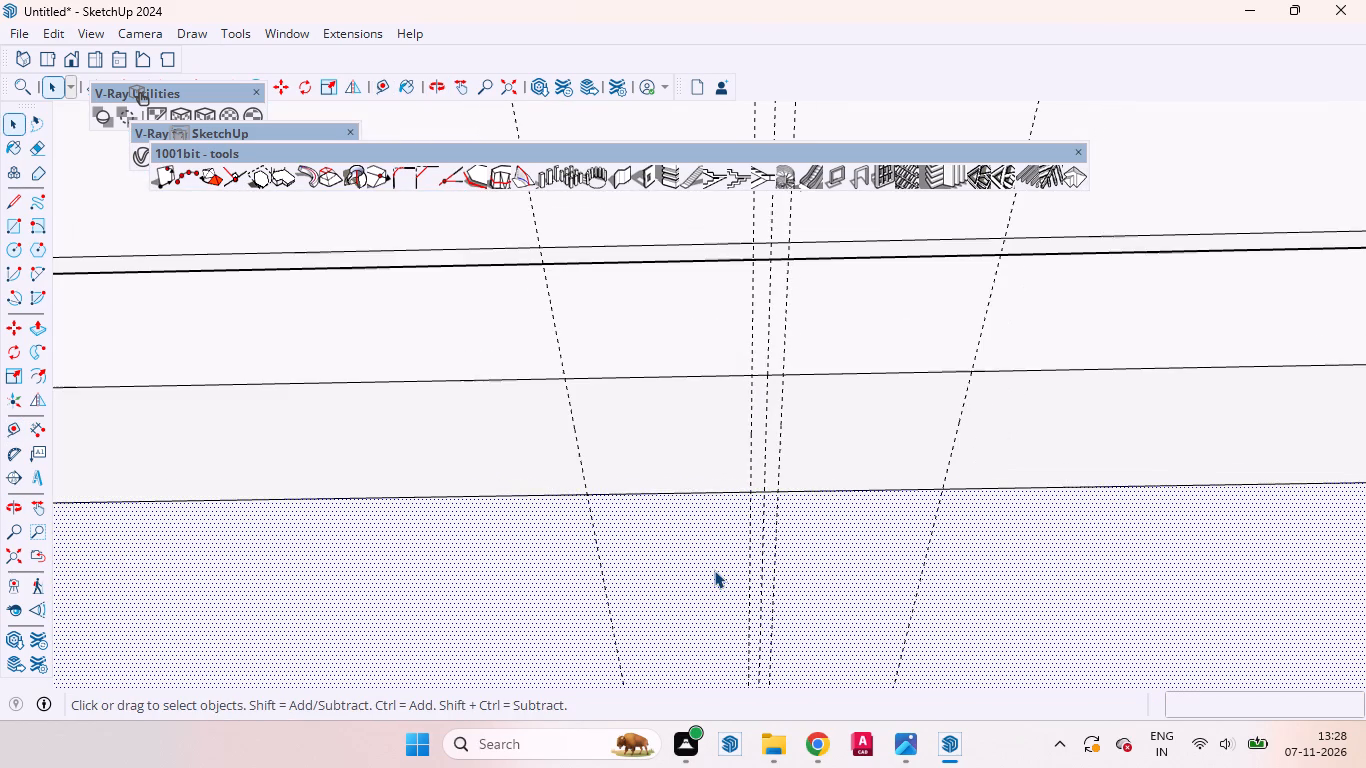
scroll(714, 570, "down", 2)
left_click(670, 472)
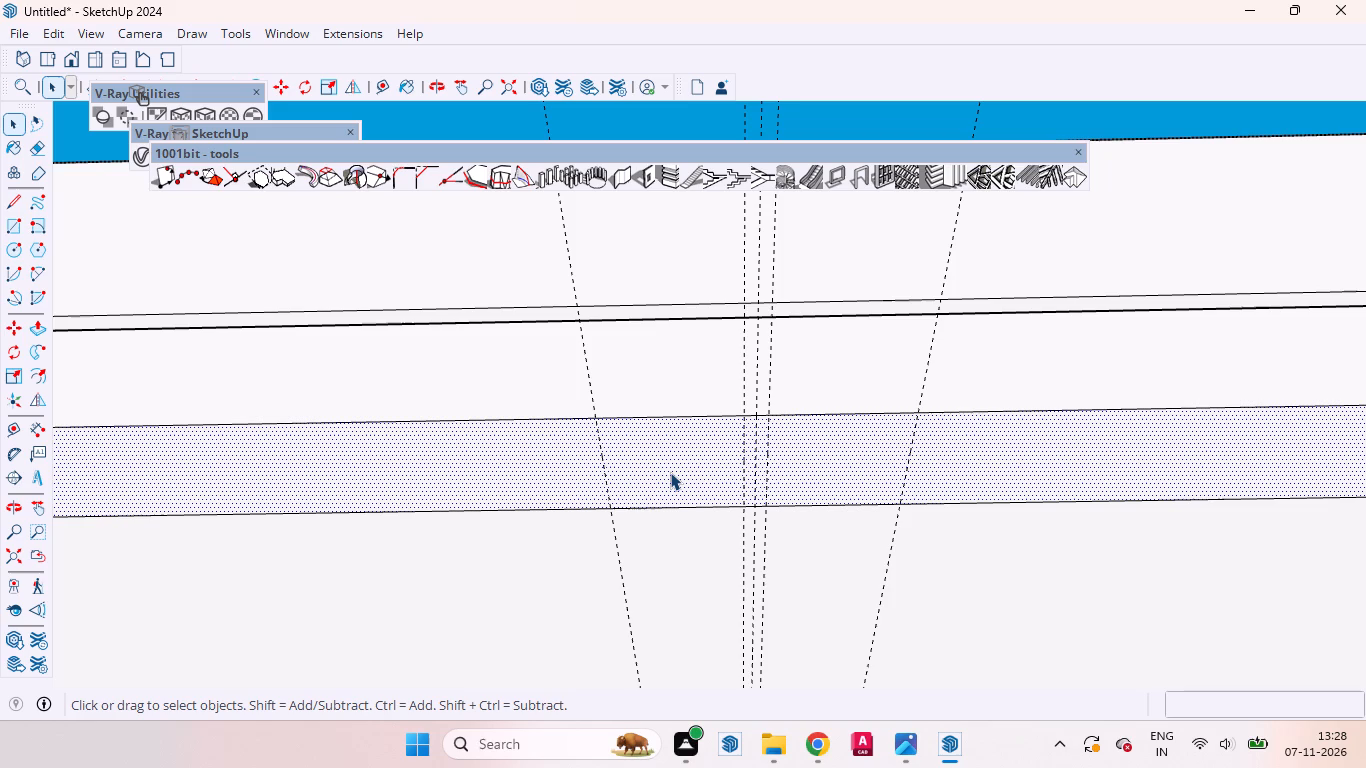
key("r")
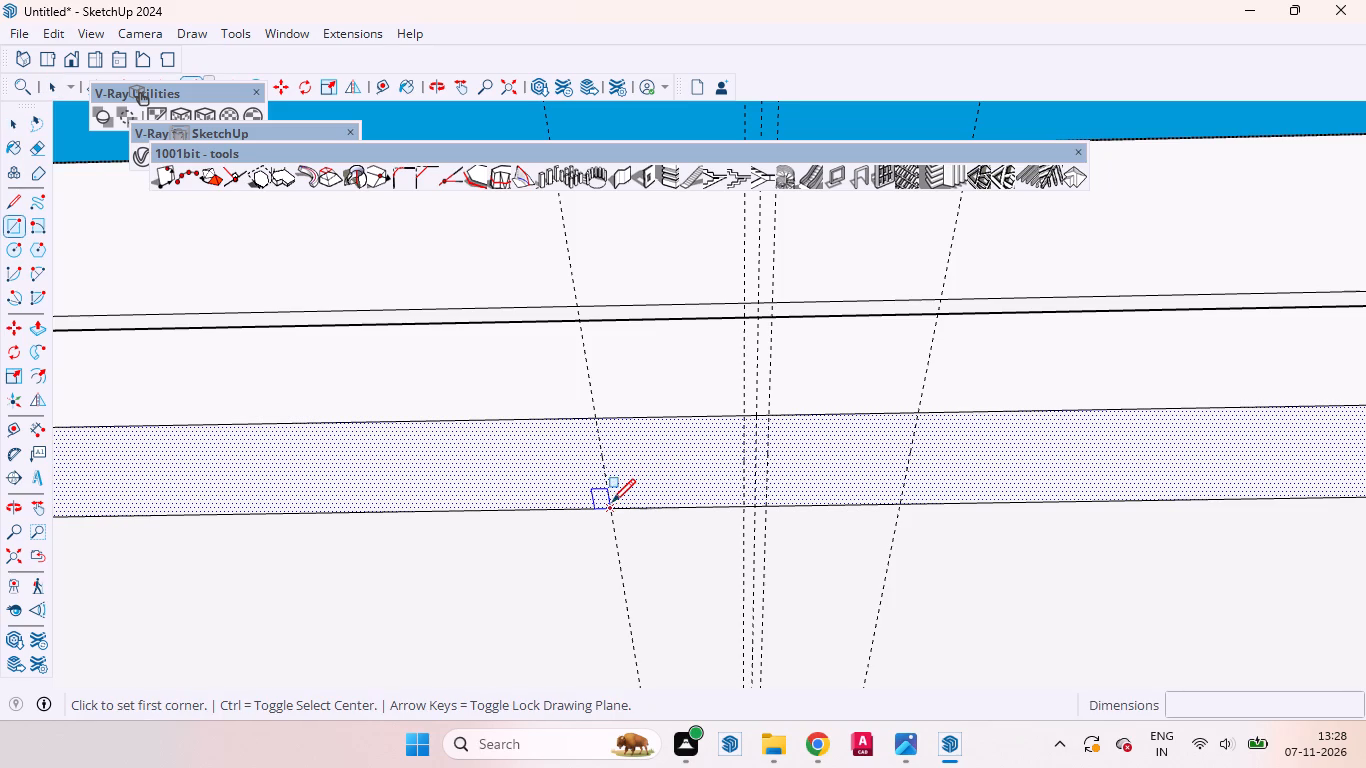
left_click(611, 507)
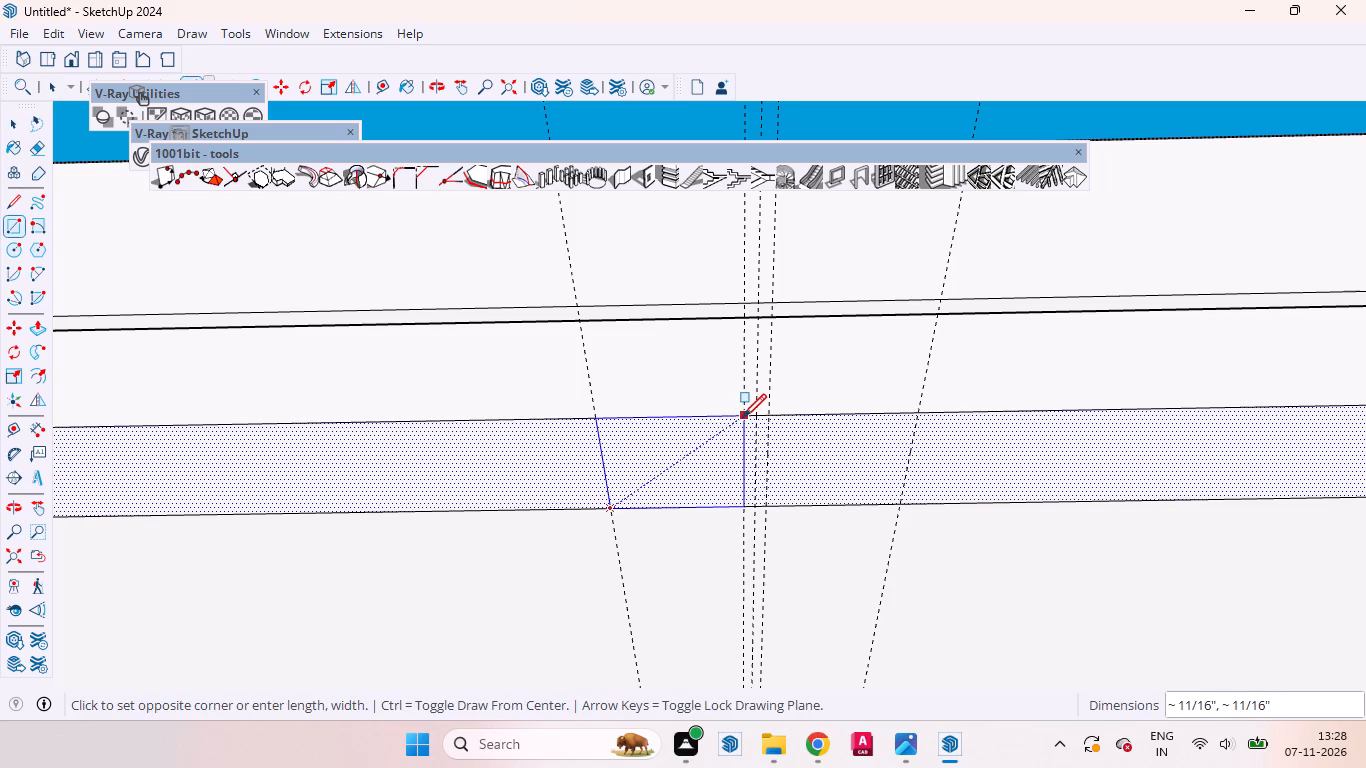
scroll(741, 411, "up", 5)
left_click(746, 414)
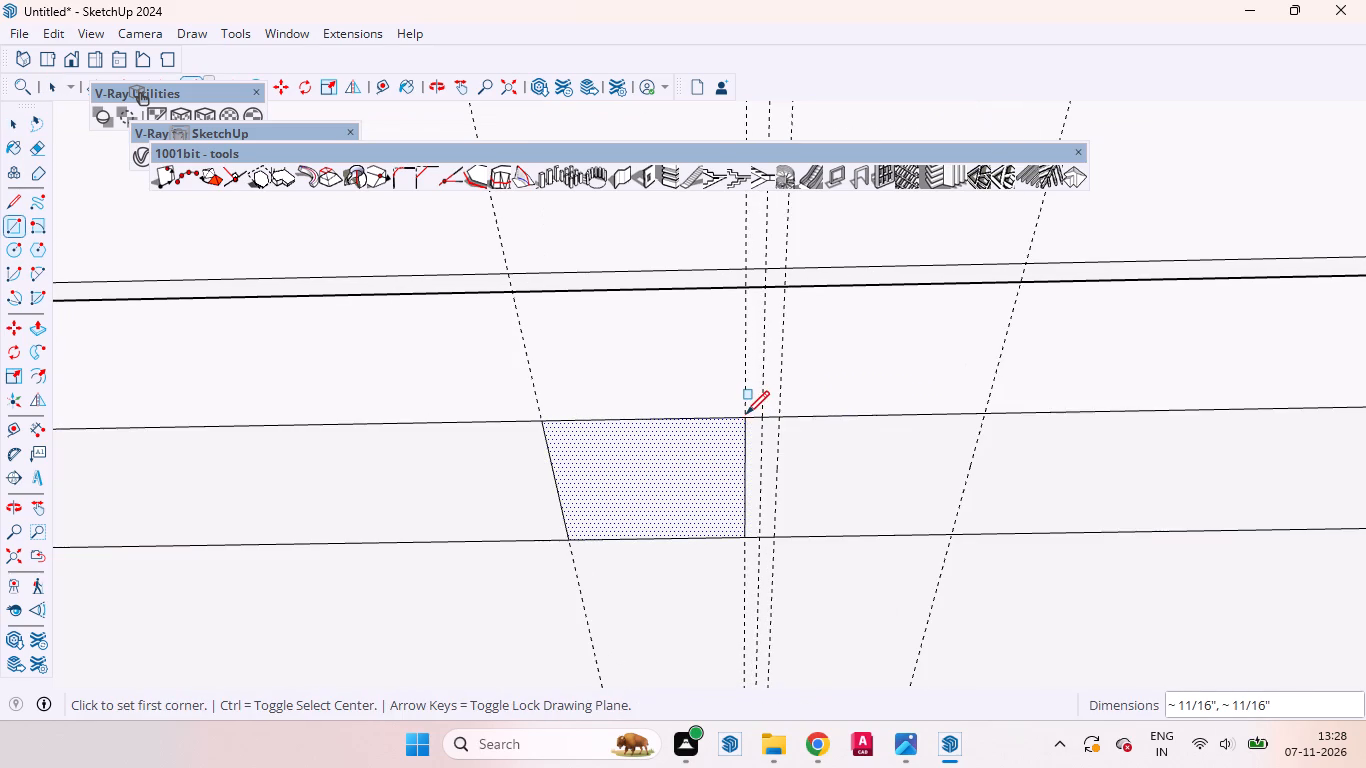
left_click(781, 413)
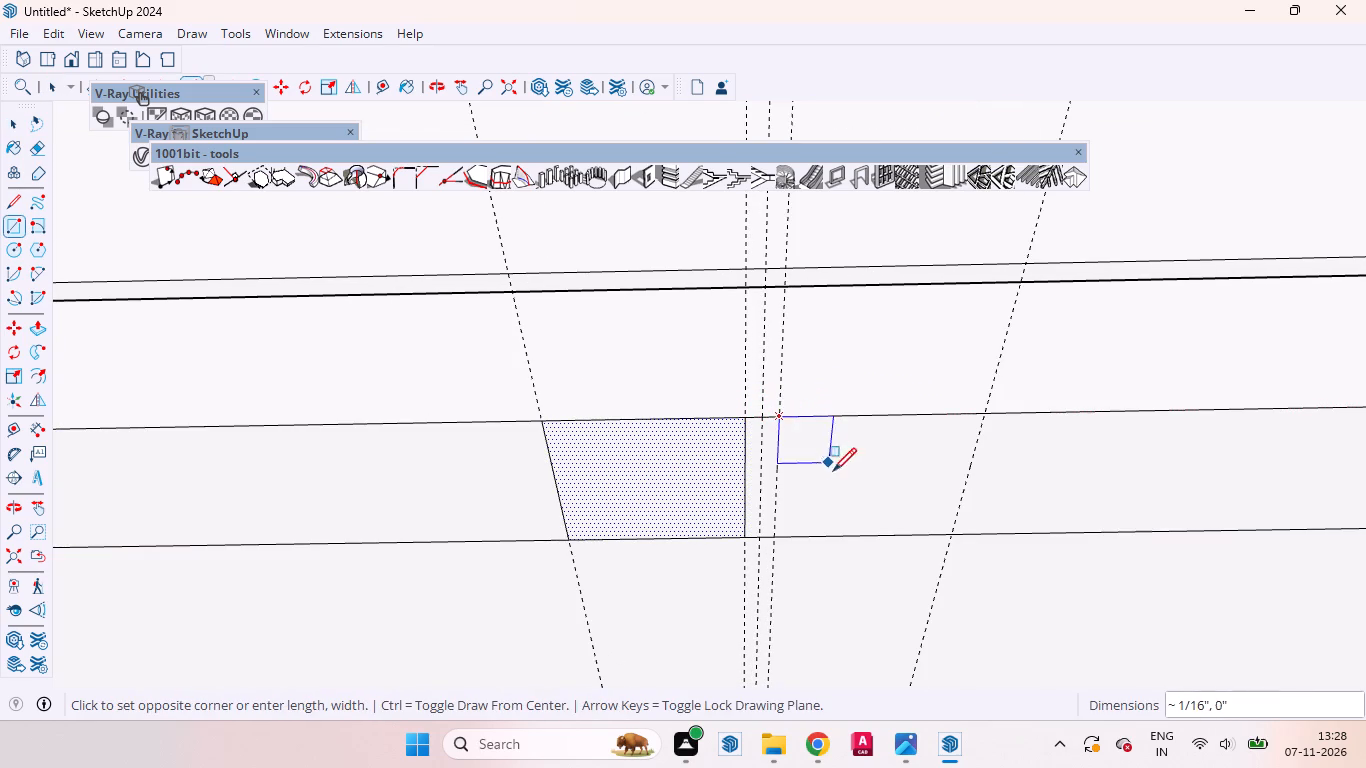
scroll(949, 540, "up", 11)
left_click(952, 526)
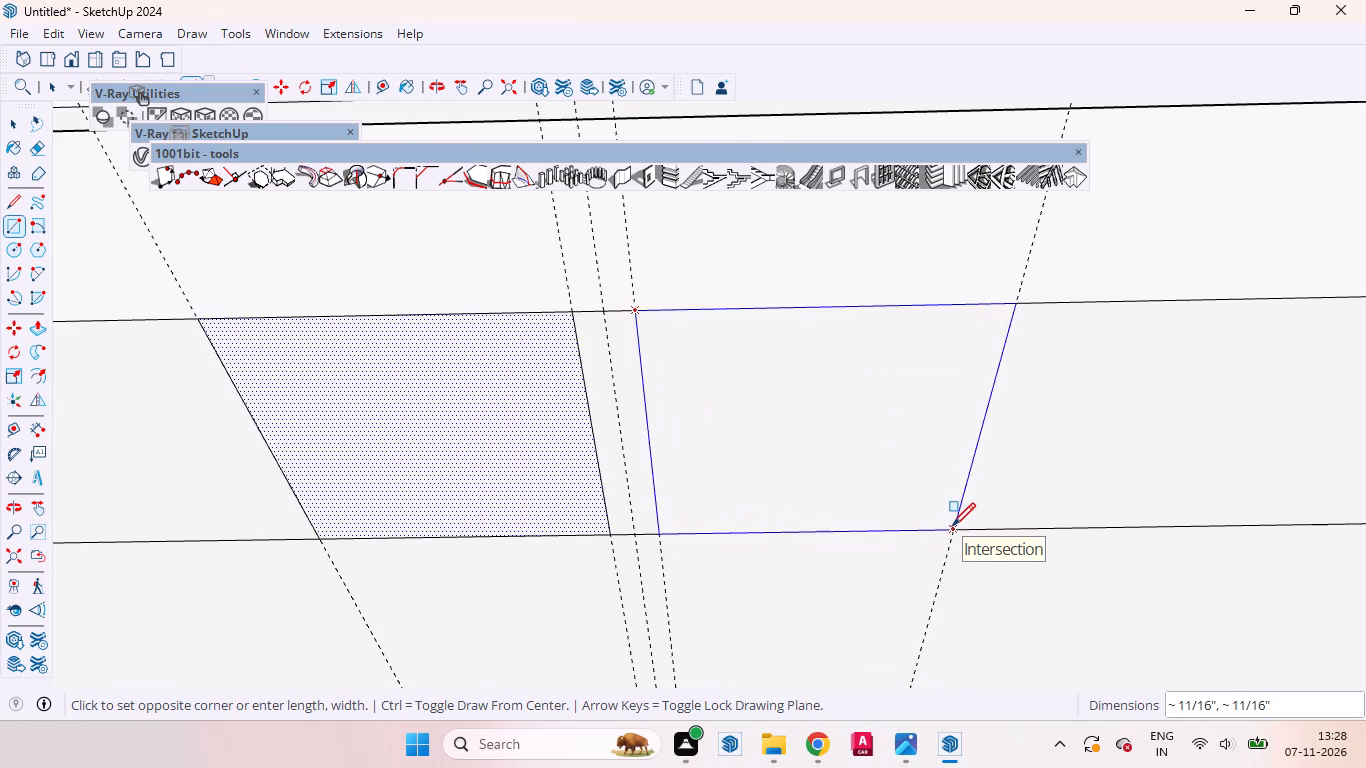
Push/Pull the left square down about 8' 8 7/8" to the recess's bottom frame, forming a vertical post.
key("space")
left_click(499, 442)
middle_click_drag(843, 321, 818, 462)
key("p")
left_click(522, 398)
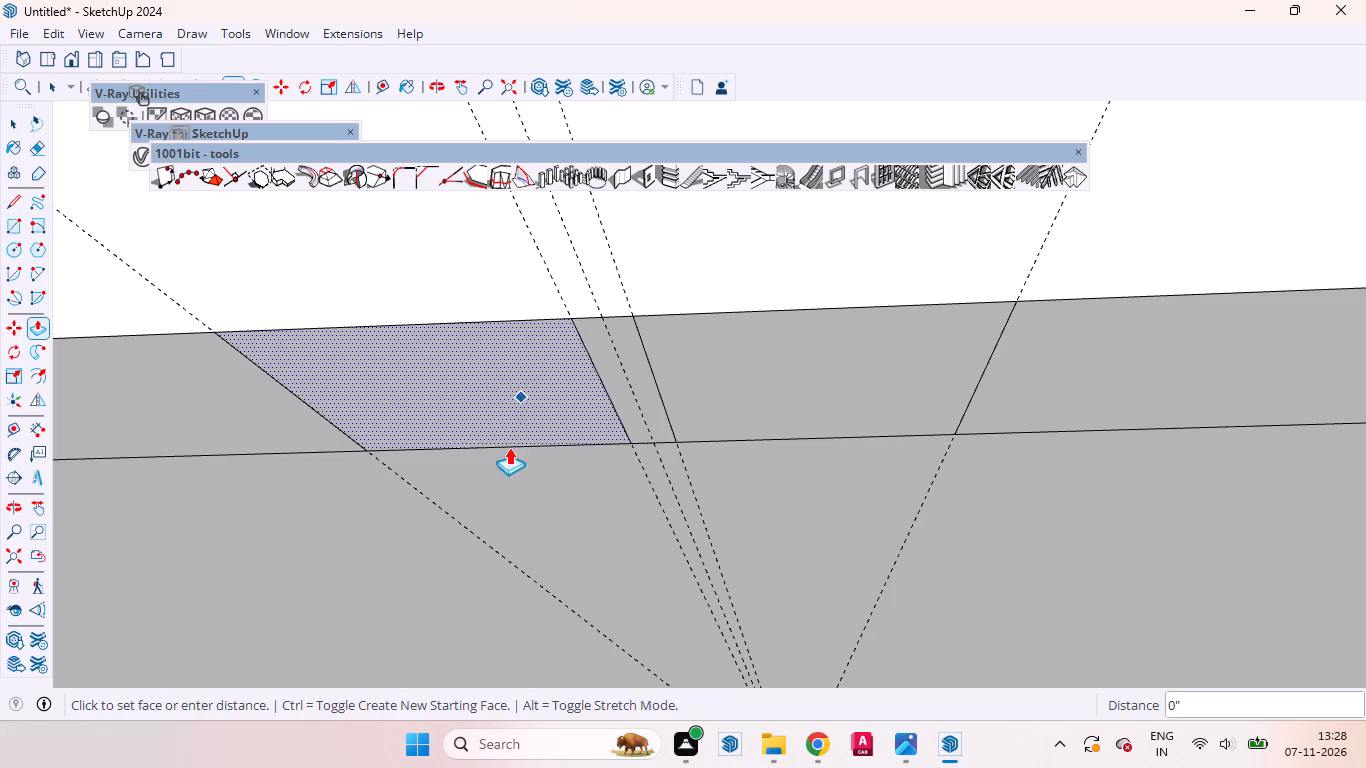
scroll(514, 465, "down", 16)
scroll(548, 418, "up", 1)
scroll(548, 418, "down", 8)
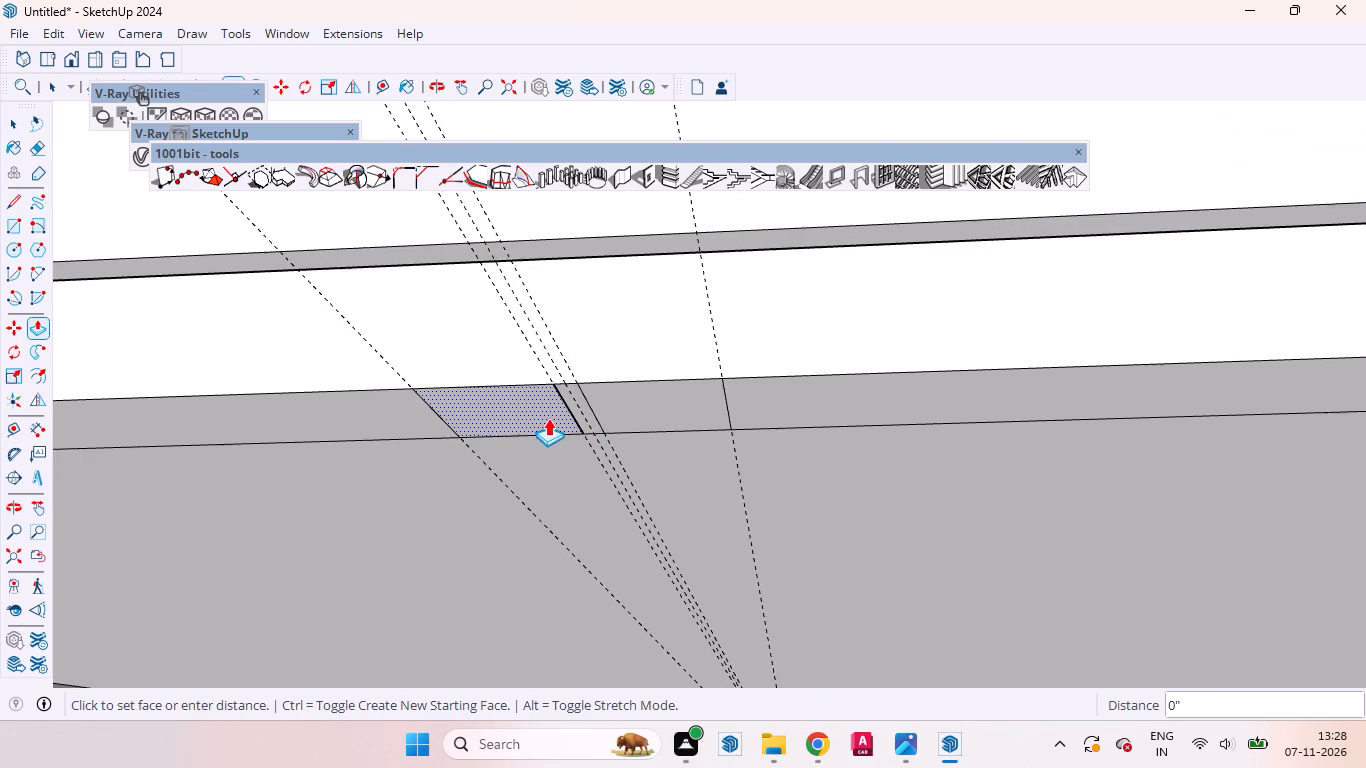
middle_click_drag(550, 438, 586, 586)
scroll(587, 585, "down", 11)
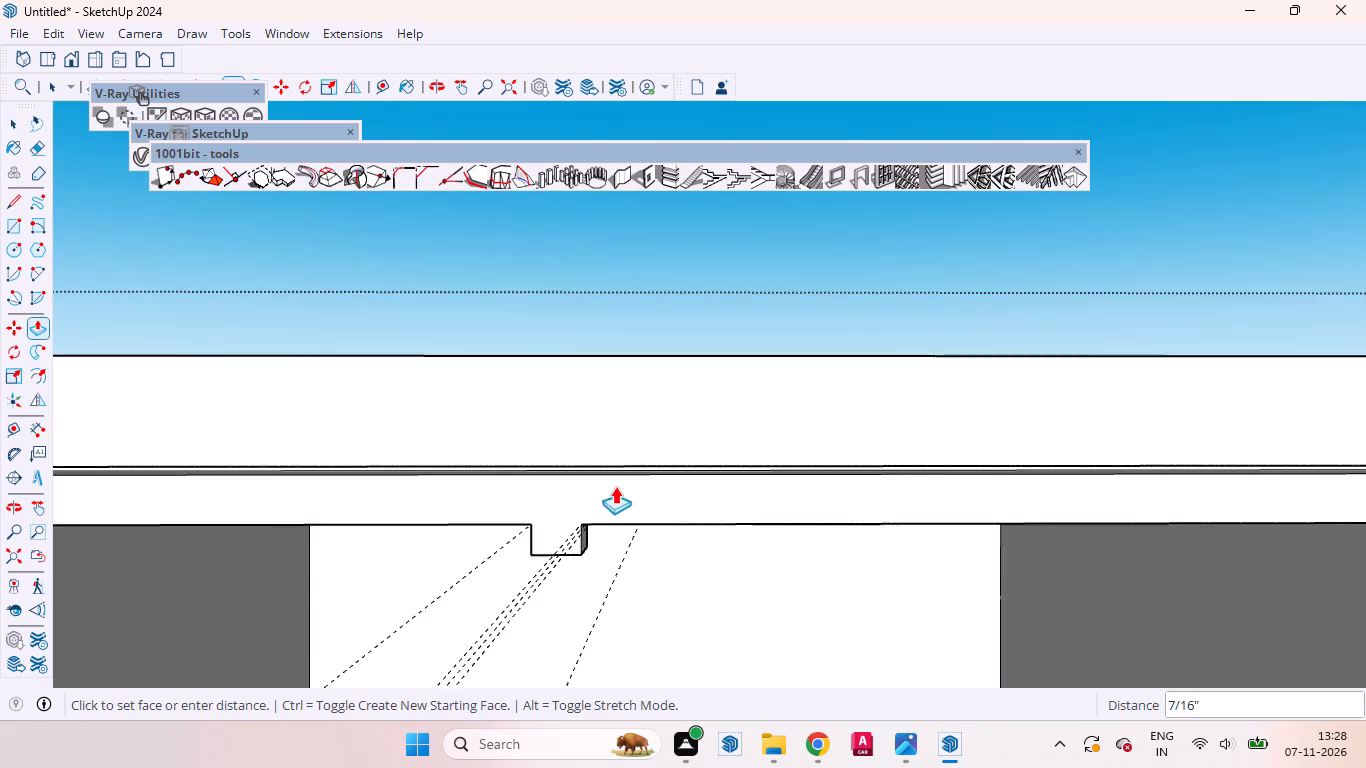
scroll(615, 486, "down", 5)
scroll(615, 479, "up", 1)
scroll(615, 479, "down", 20)
scroll(615, 479, "down", 8)
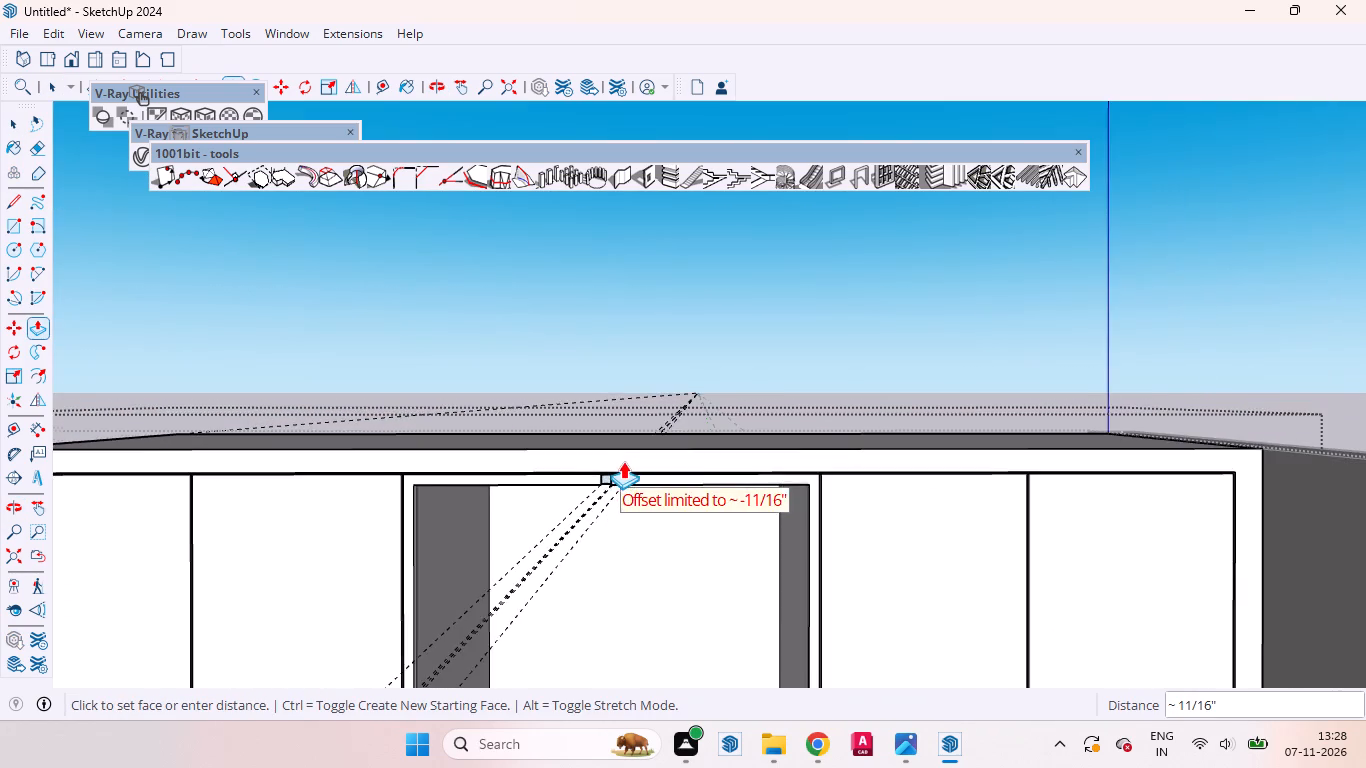
scroll(623, 461, "down", 17)
scroll(624, 532, "down", 10)
scroll(626, 483, "up", 1)
scroll(626, 483, "down", 6)
middle_click_drag(627, 502, 657, 660)
scroll(628, 538, "up", 20)
scroll(632, 559, "down", 3)
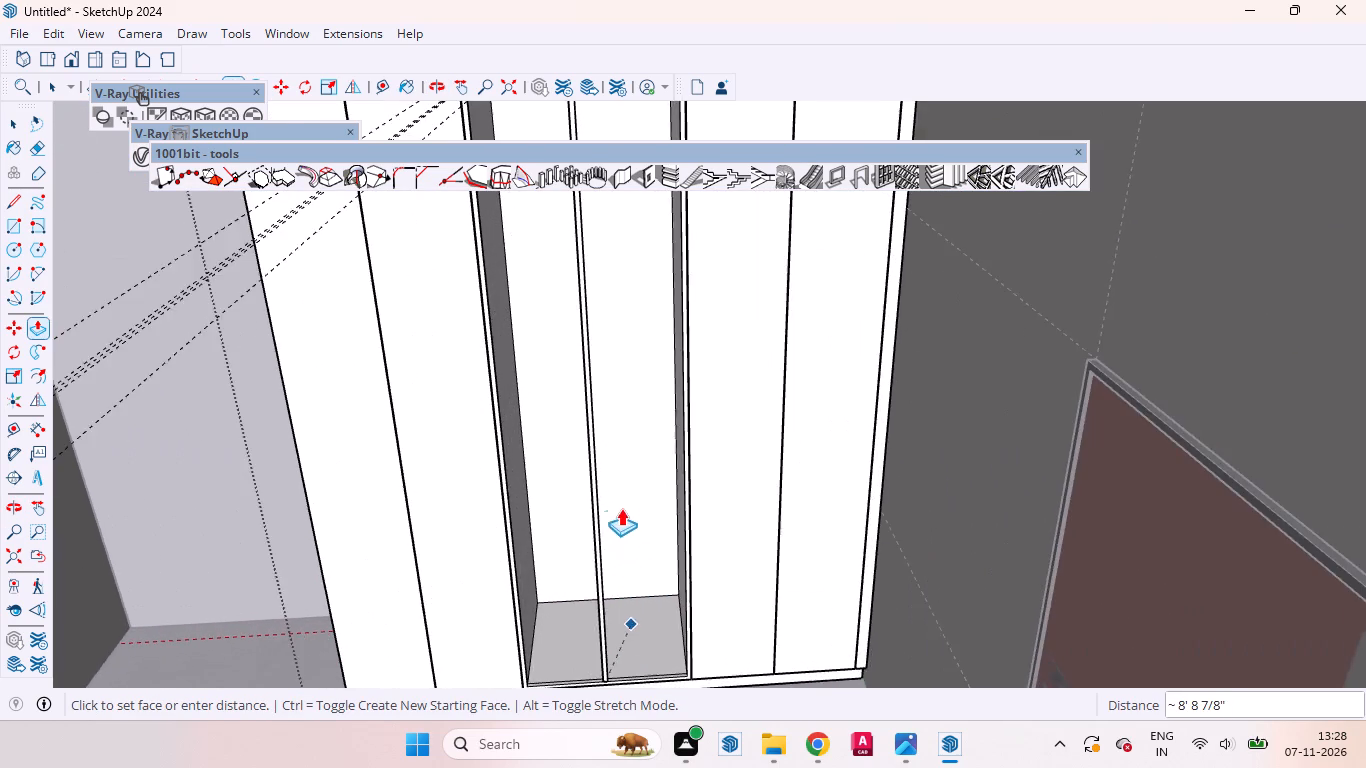
scroll(621, 508, "down", 7)
middle_click_drag(603, 426, 620, 606)
scroll(627, 583, "up", 3)
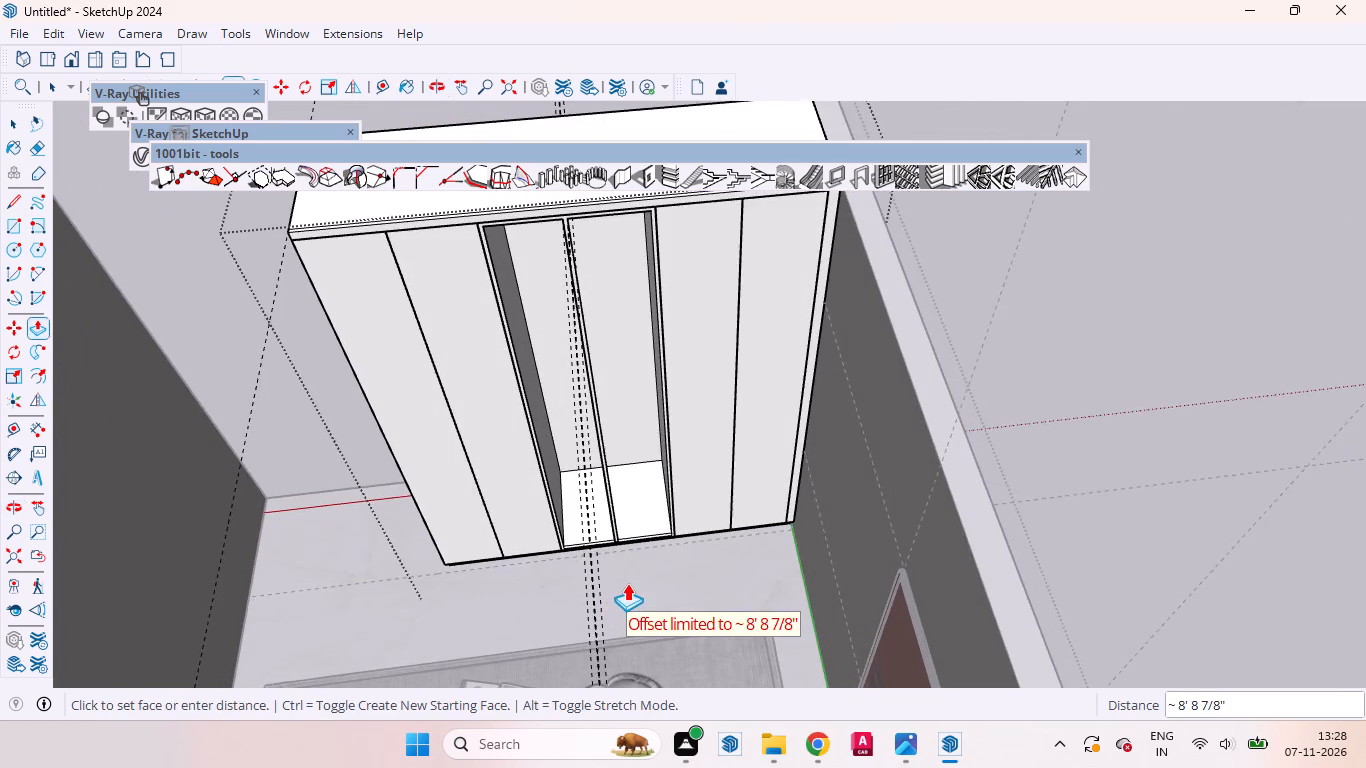
scroll(627, 583, "up", 18)
scroll(615, 514, "down", 2)
scroll(615, 514, "up", 11)
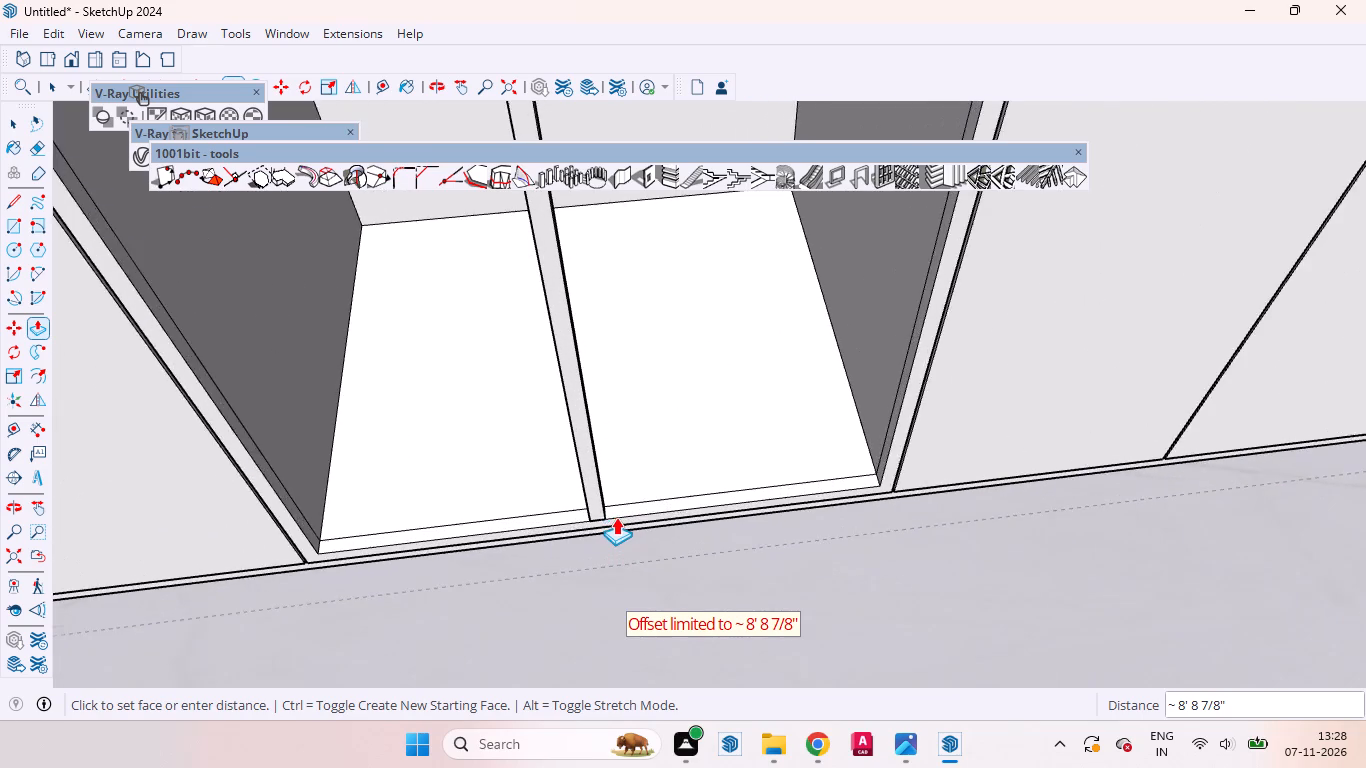
scroll(616, 517, "up", 13)
scroll(616, 518, "down", 1)
scroll(616, 518, "up", 14)
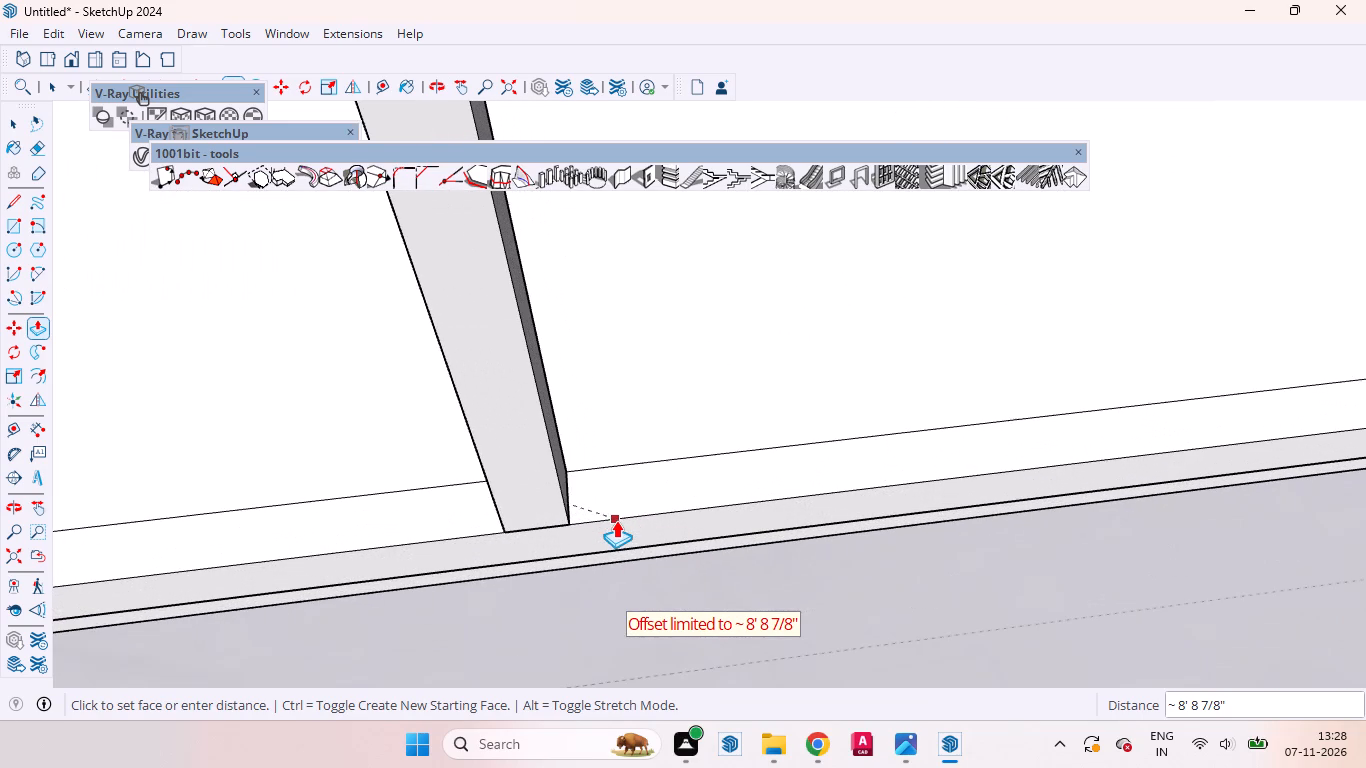
left_click(616, 520)
Erase the front edge line where the left post meets the recess's bottom frame.
middle_click_drag(605, 555, 597, 479)
scroll(597, 479, "up", 1)
key("space")
scroll(513, 509, "up", 16)
middle_click_drag(493, 528, 499, 528)
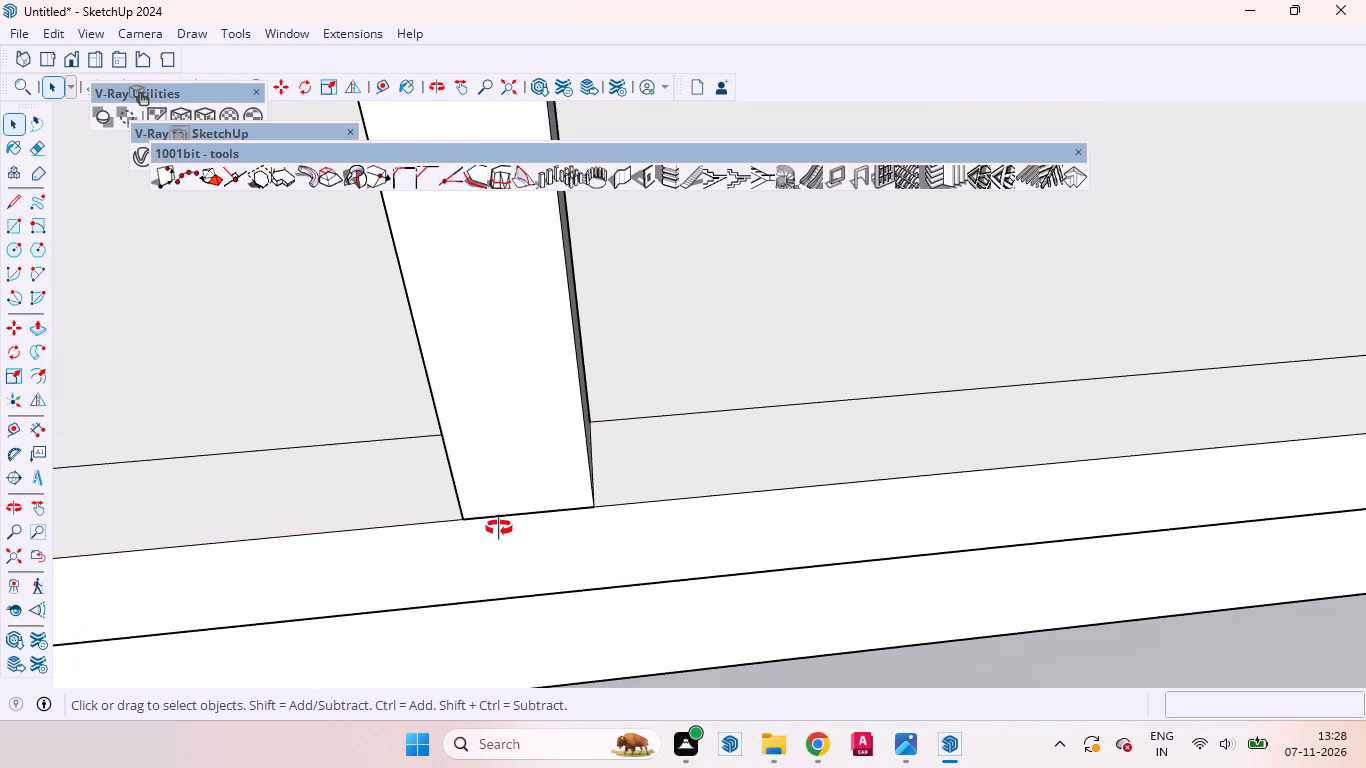
middle_click_drag(499, 528, 623, 423)
scroll(541, 582, "up", 12)
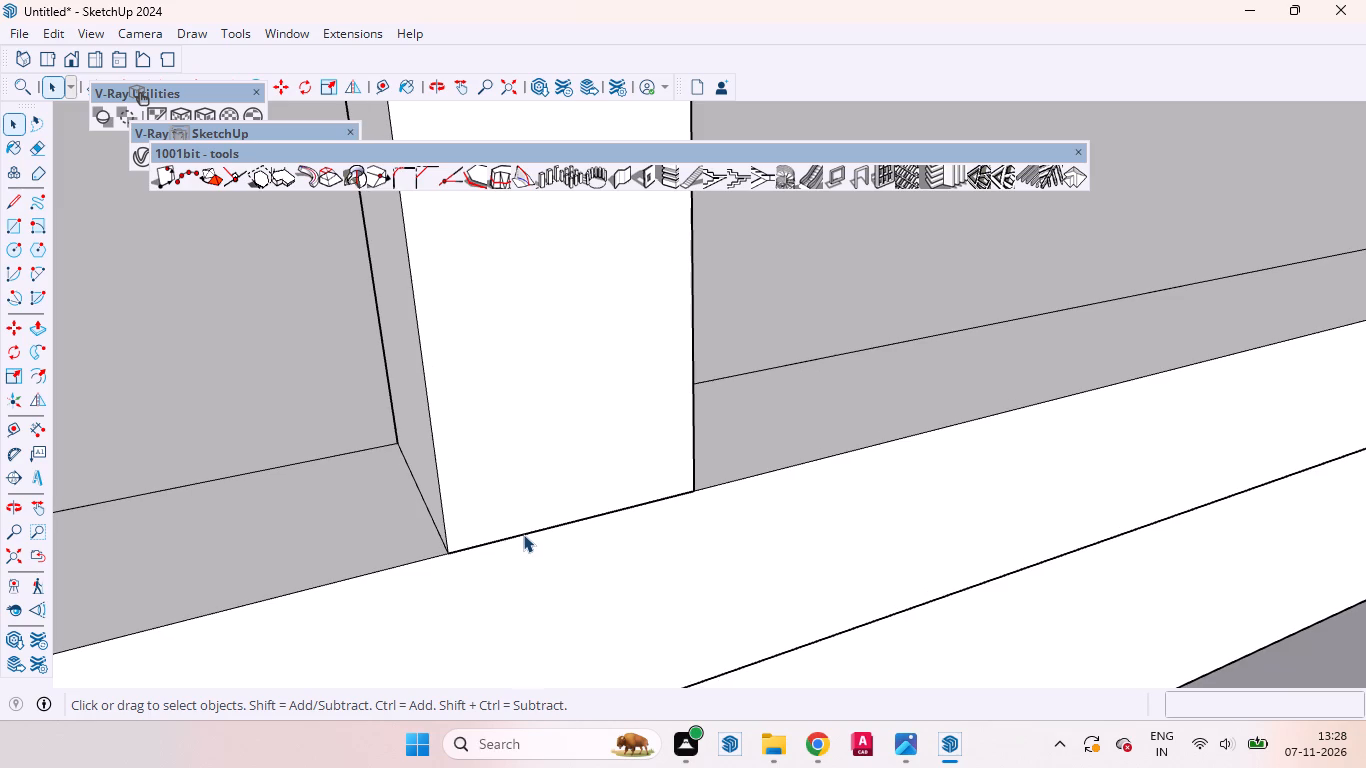
left_click(523, 534)
middle_click_drag(684, 525, 614, 498)
right_click(585, 502)
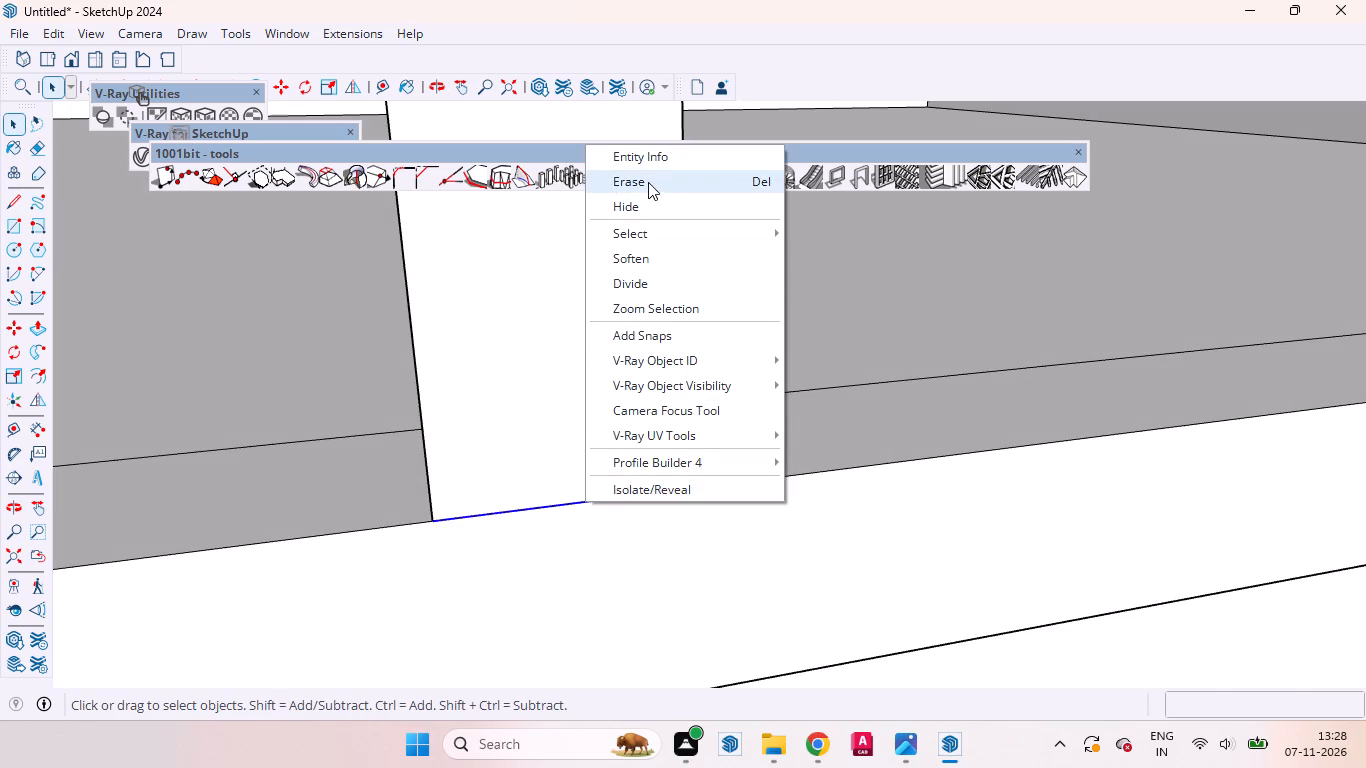
left_click(647, 178)
Push/Pull the right square down by the same distance as the left post, forming the second vertical post.
middle_click_drag(665, 424, 452, 508)
scroll(781, 538, "down", 6)
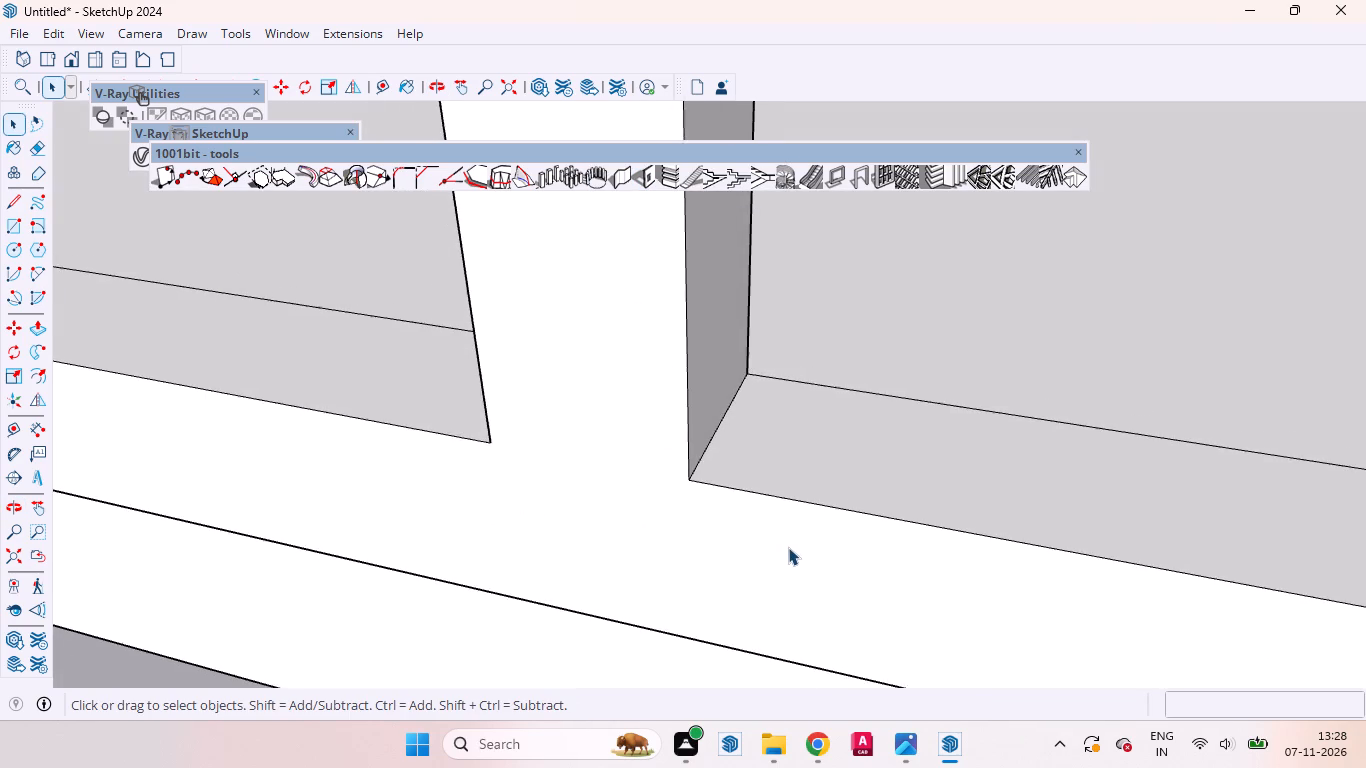
scroll(788, 547, "down", 3)
scroll(788, 547, "up", 1)
scroll(788, 547, "down", 20)
scroll(788, 547, "down", 16)
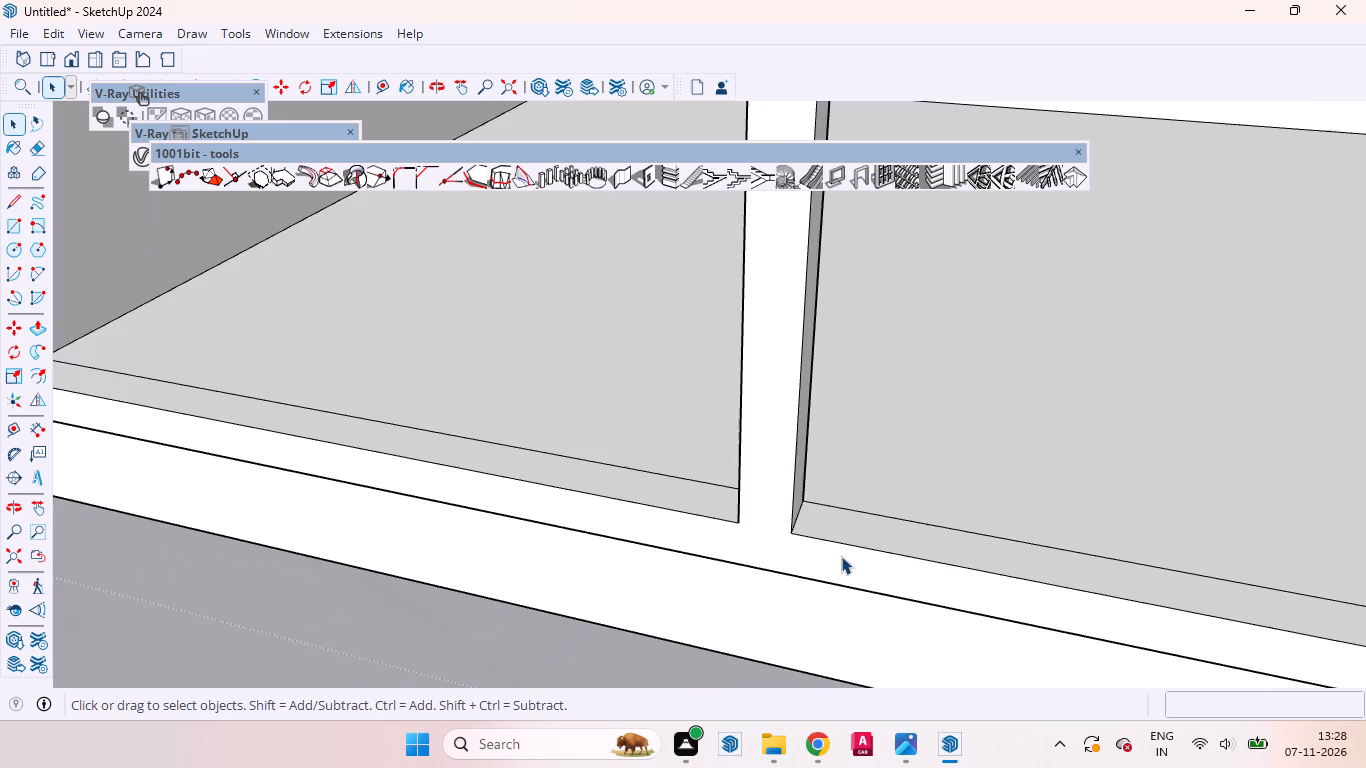
scroll(841, 556, "down", 2)
middle_click_drag(831, 575, 877, 706)
scroll(877, 687, "up", 1)
scroll(792, 394, "down", 15)
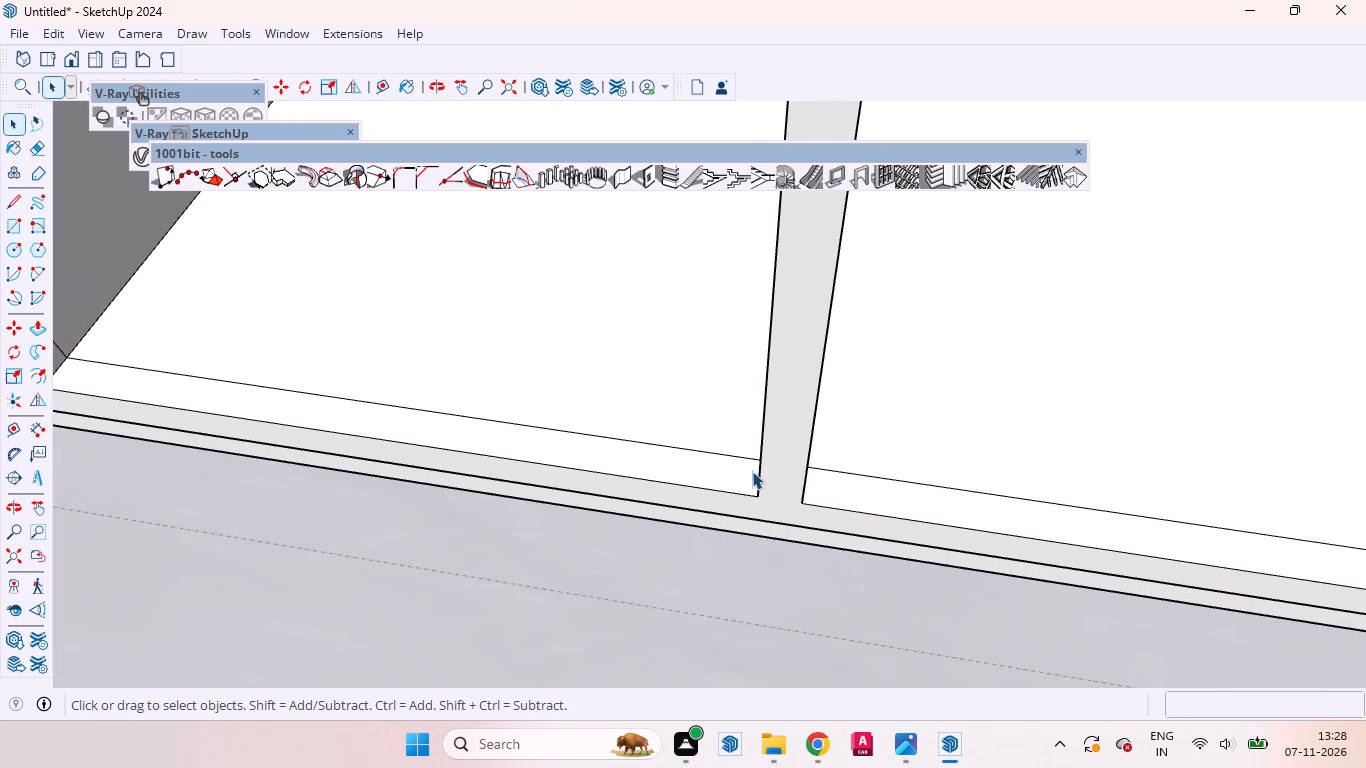
scroll(752, 474, "down", 20)
scroll(752, 474, "down", 20)
scroll(752, 474, "down", 3)
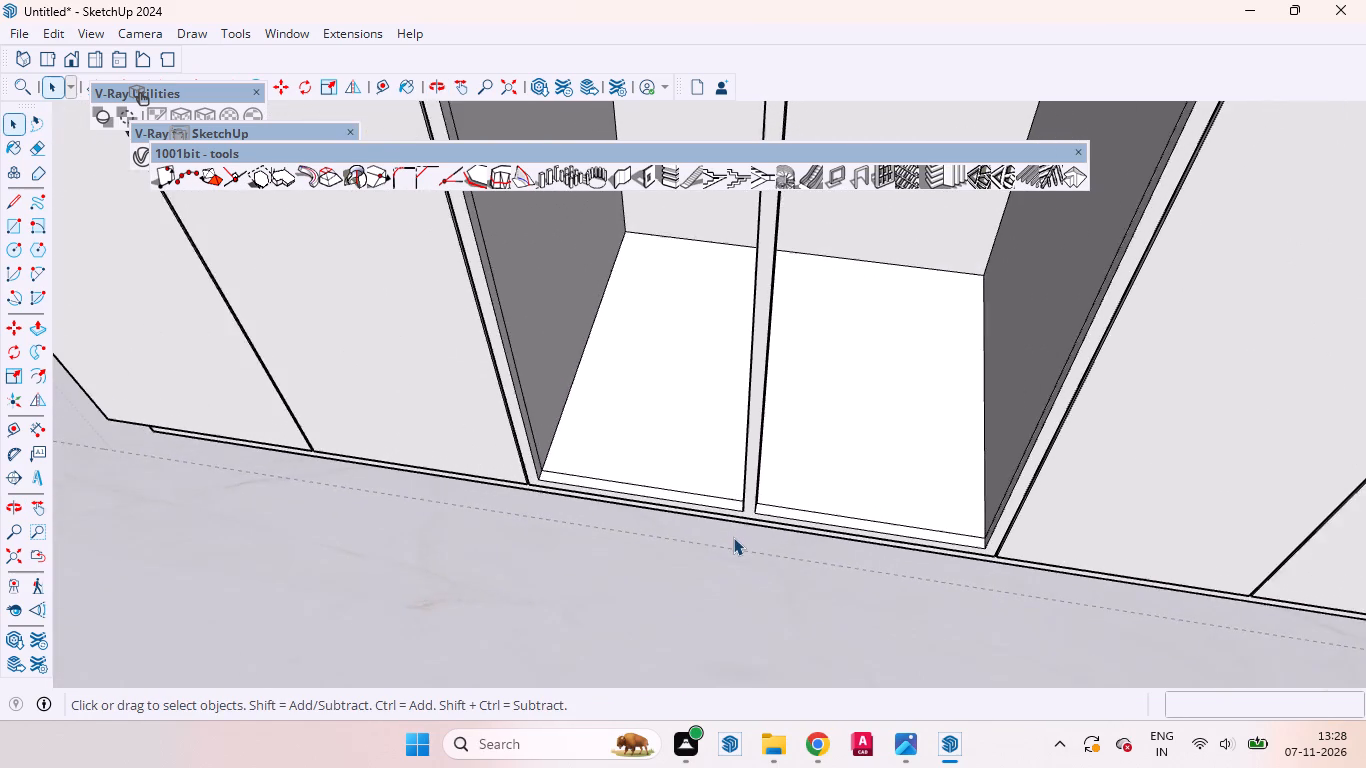
scroll(733, 537, "down", 20)
scroll(733, 537, "down", 8)
scroll(746, 566, "down", 13)
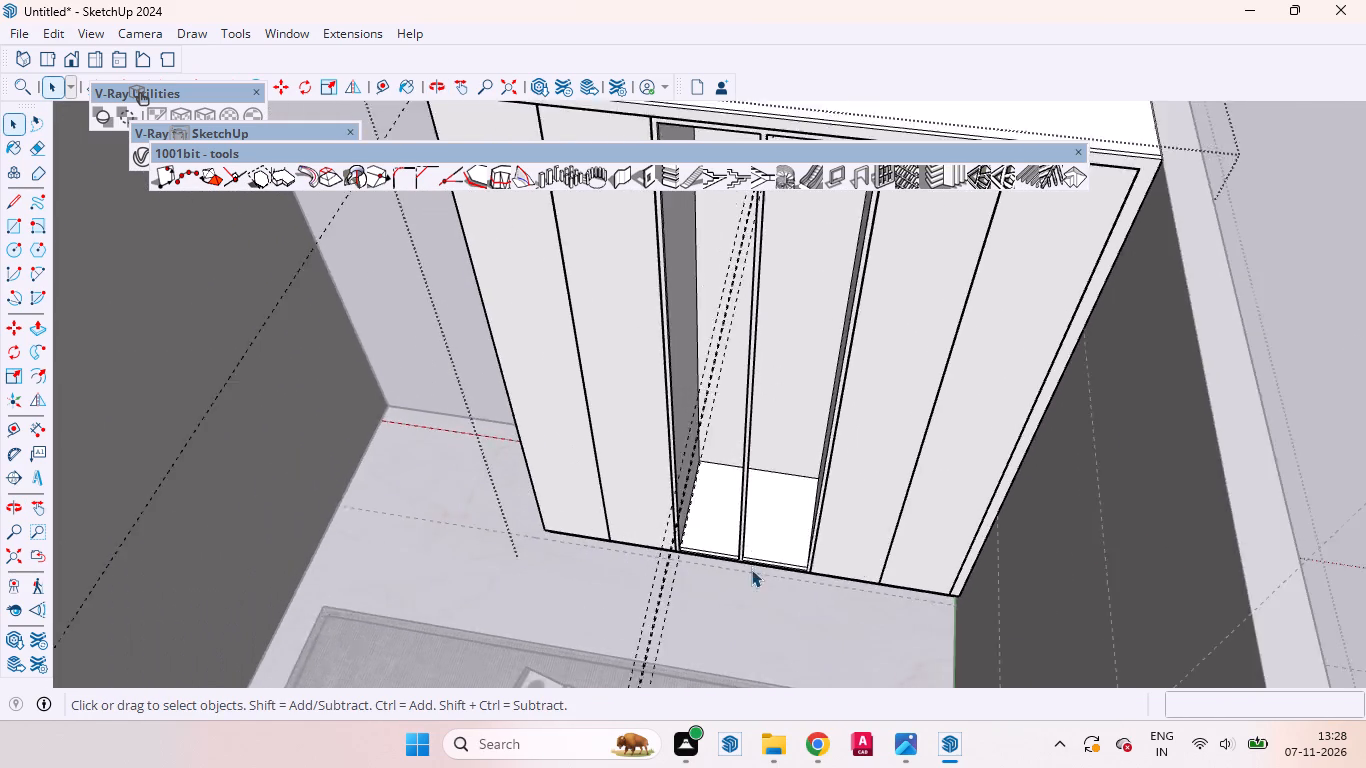
scroll(759, 532, "down", 3)
scroll(773, 336, "up", 20)
scroll(773, 336, "up", 5)
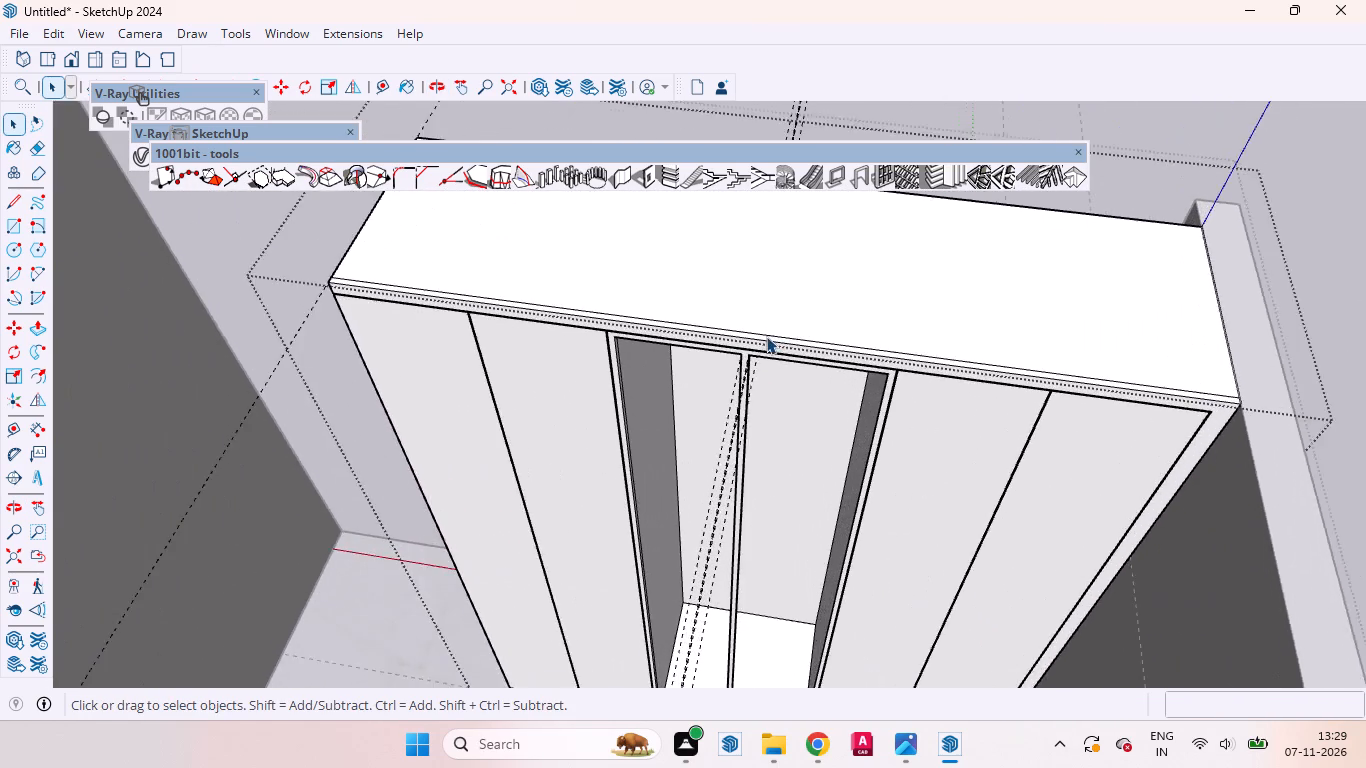
scroll(766, 336, "up", 9)
middle_click_drag(757, 359, 786, 153)
scroll(714, 362, "up", 2)
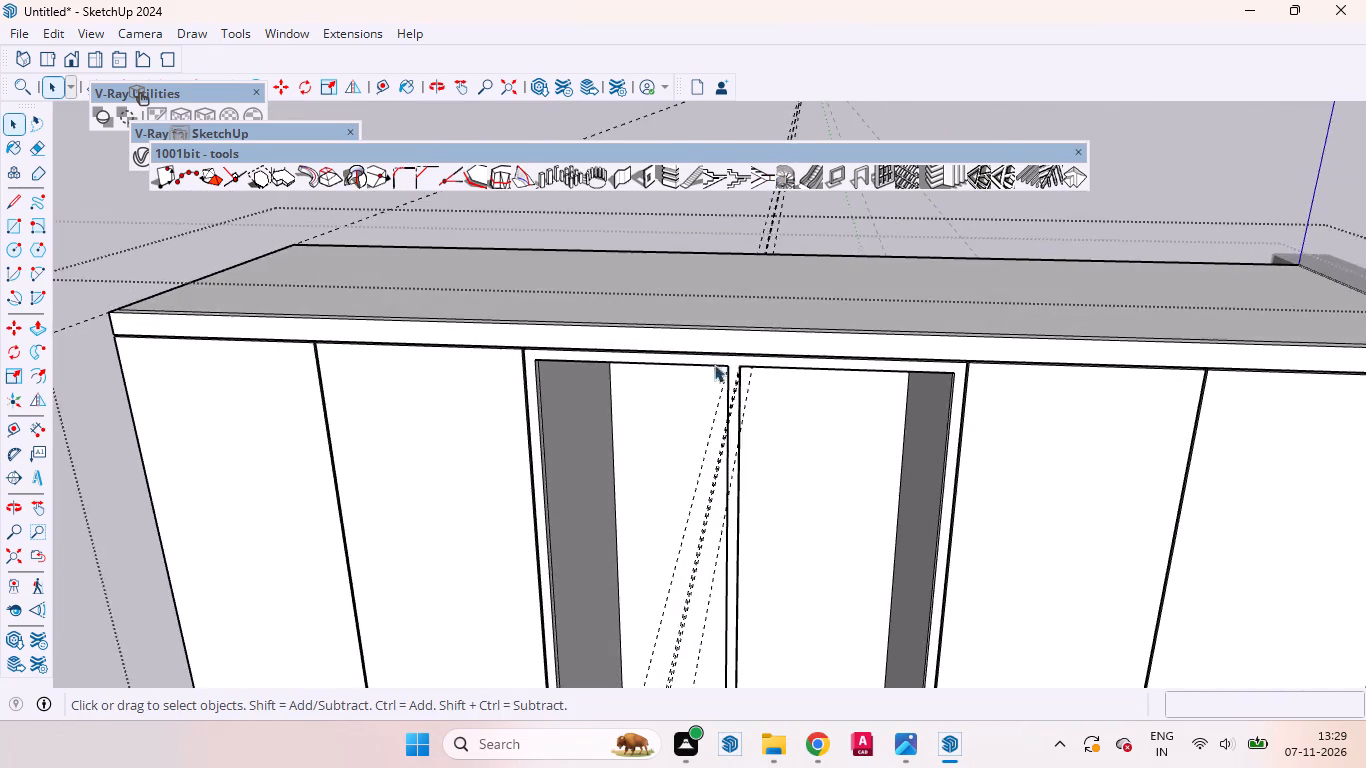
scroll(714, 364, "up", 19)
scroll(758, 368, "down", 2)
middle_click_drag(758, 369, 751, 271)
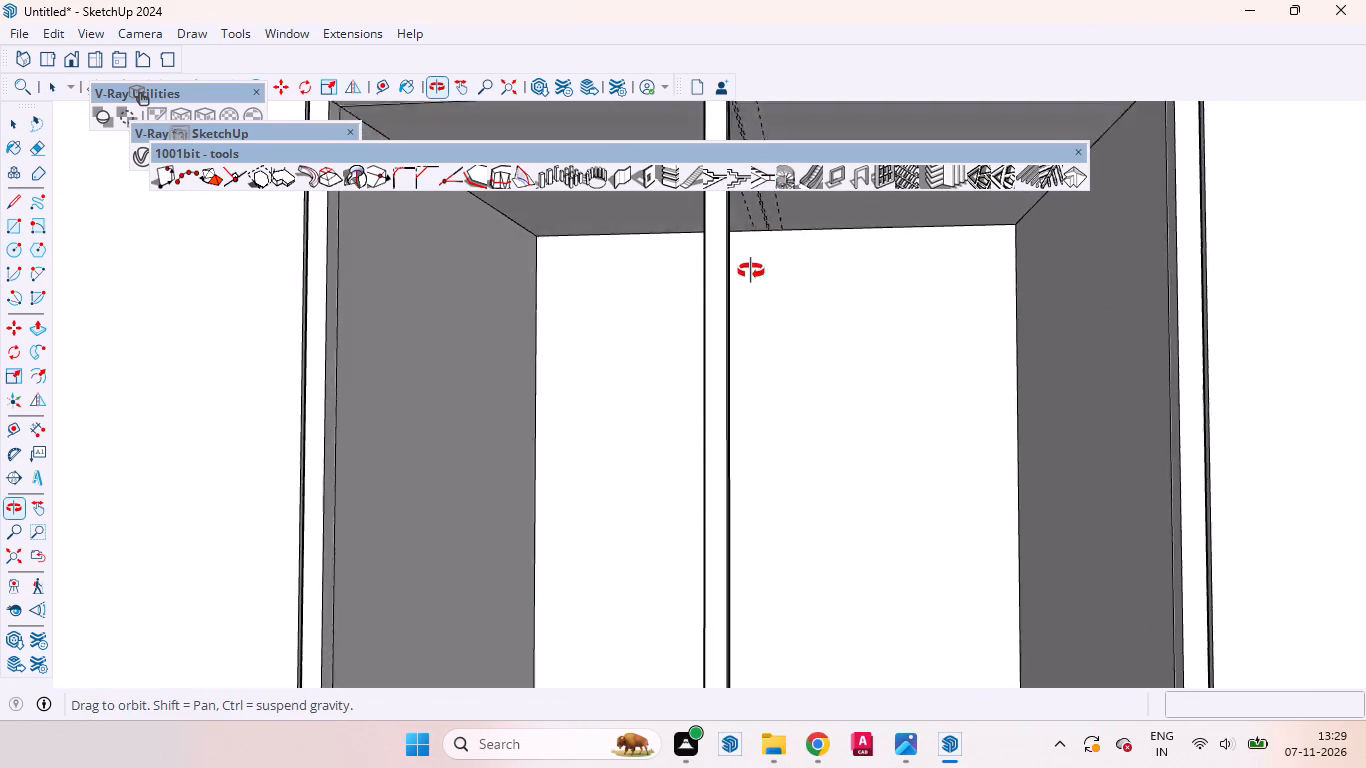
middle_click_drag(751, 271, 752, 282)
scroll(752, 306, "up", 1)
scroll(765, 545, "down", 5)
scroll(763, 631, "down", 4)
middle_click_drag(766, 363, 767, 261)
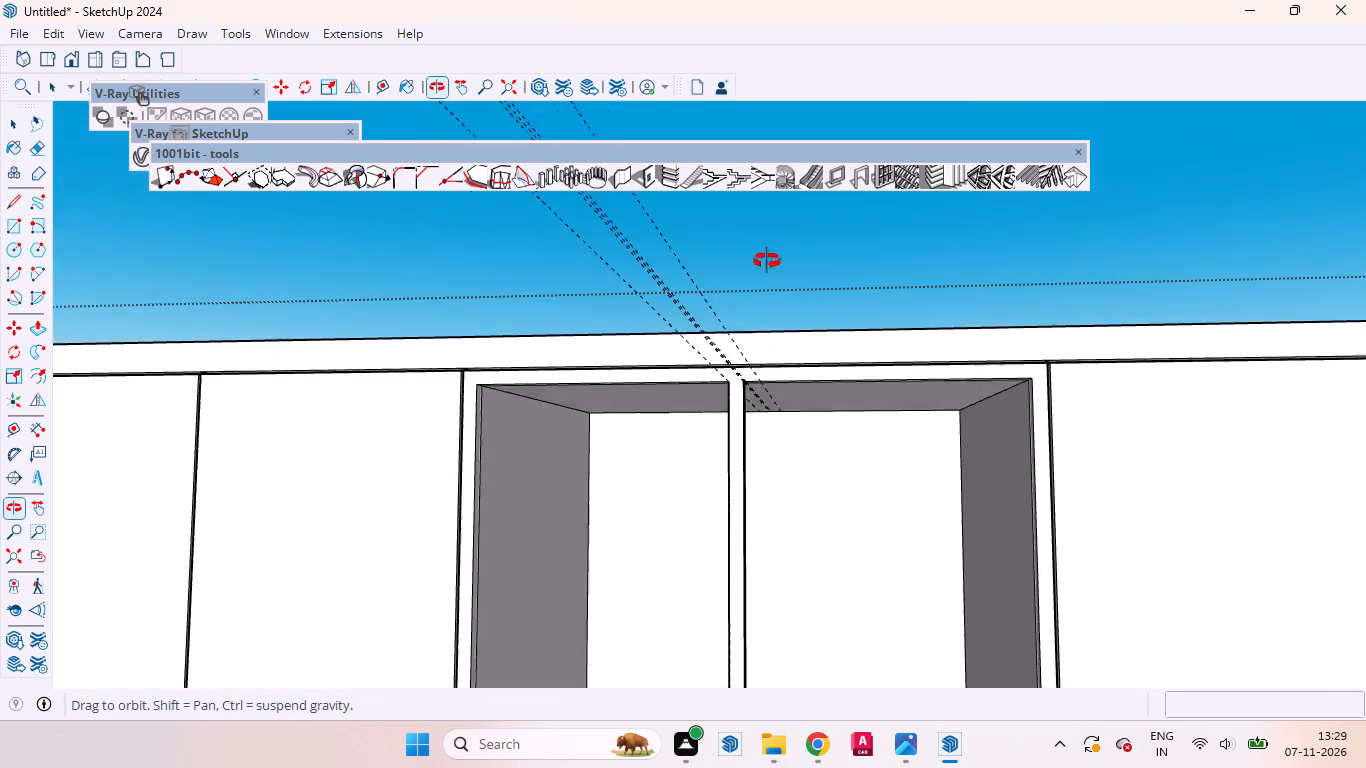
middle_click_drag(767, 261, 770, 230)
scroll(769, 357, "up", 20)
scroll(769, 357, "up", 10)
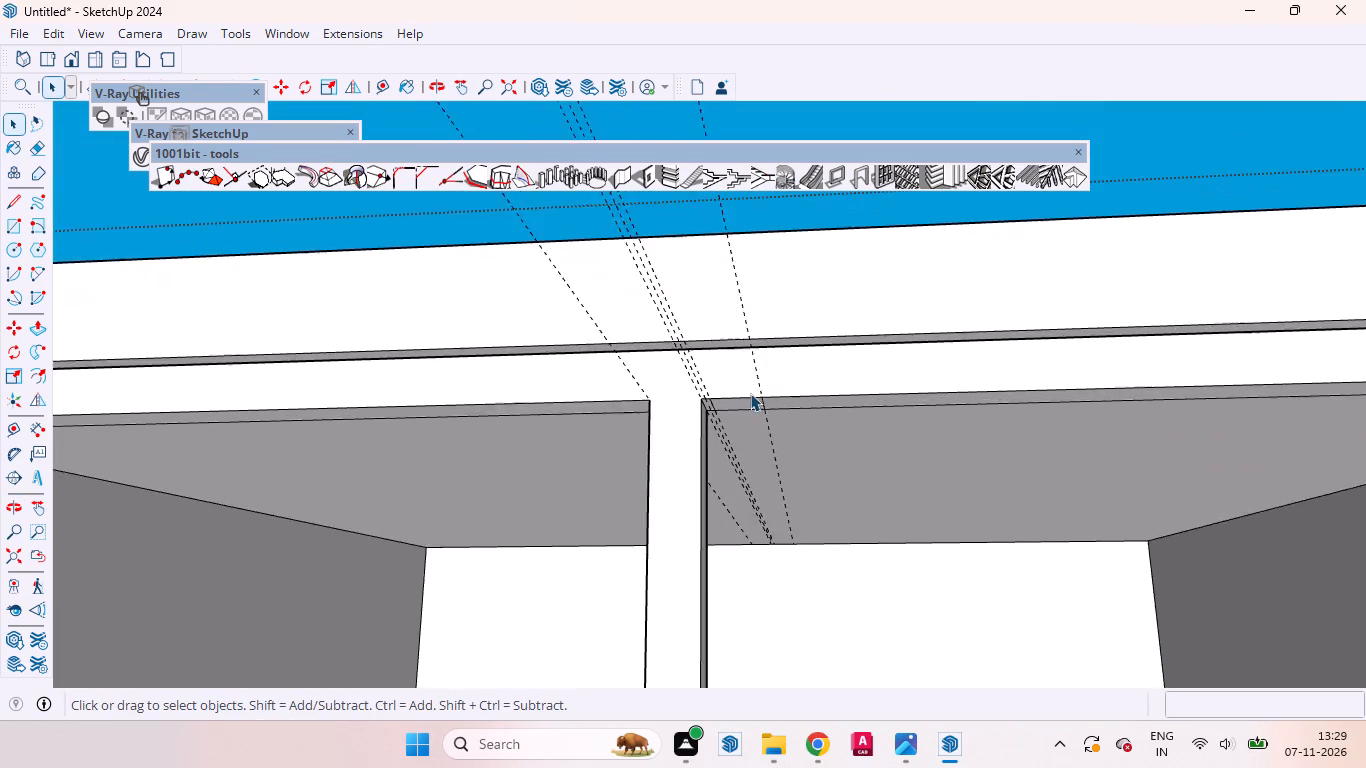
scroll(750, 393, "up", 5)
middle_click_drag(745, 405, 739, 303)
left_click(725, 397)
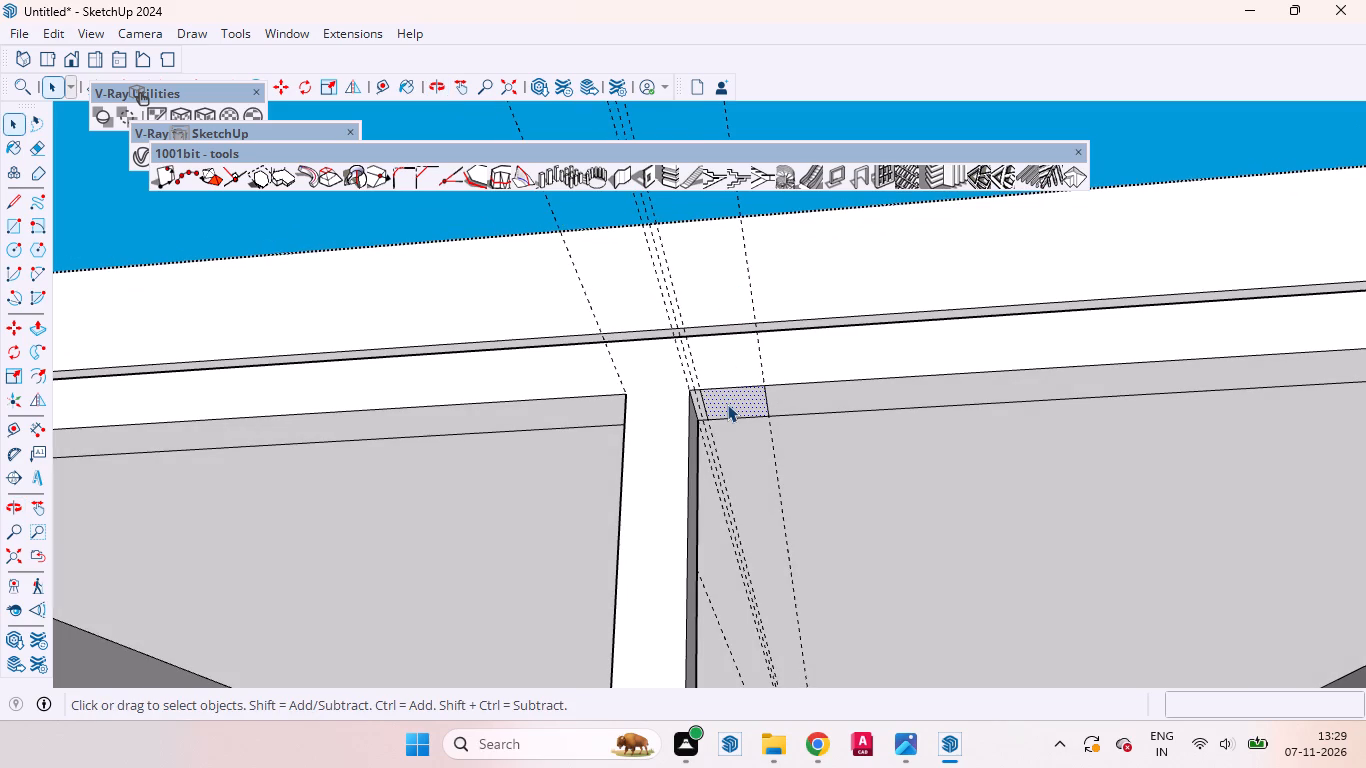
key("p")
double_click(727, 404)
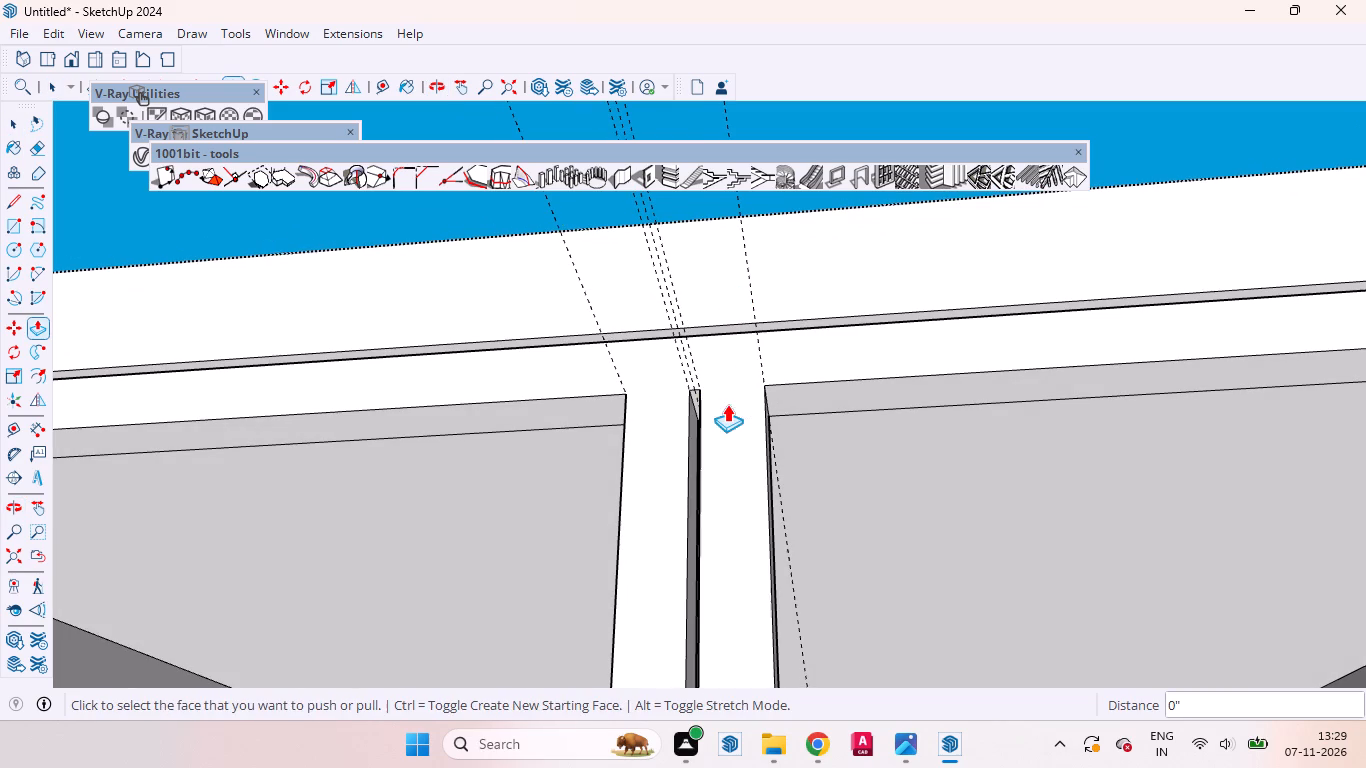
key("space")
Push/Pull the small face at the top of the gap between the posts up about 11/16" through the top frame.
middle_click_drag(776, 363, 793, 555)
scroll(850, 500, "down", 4)
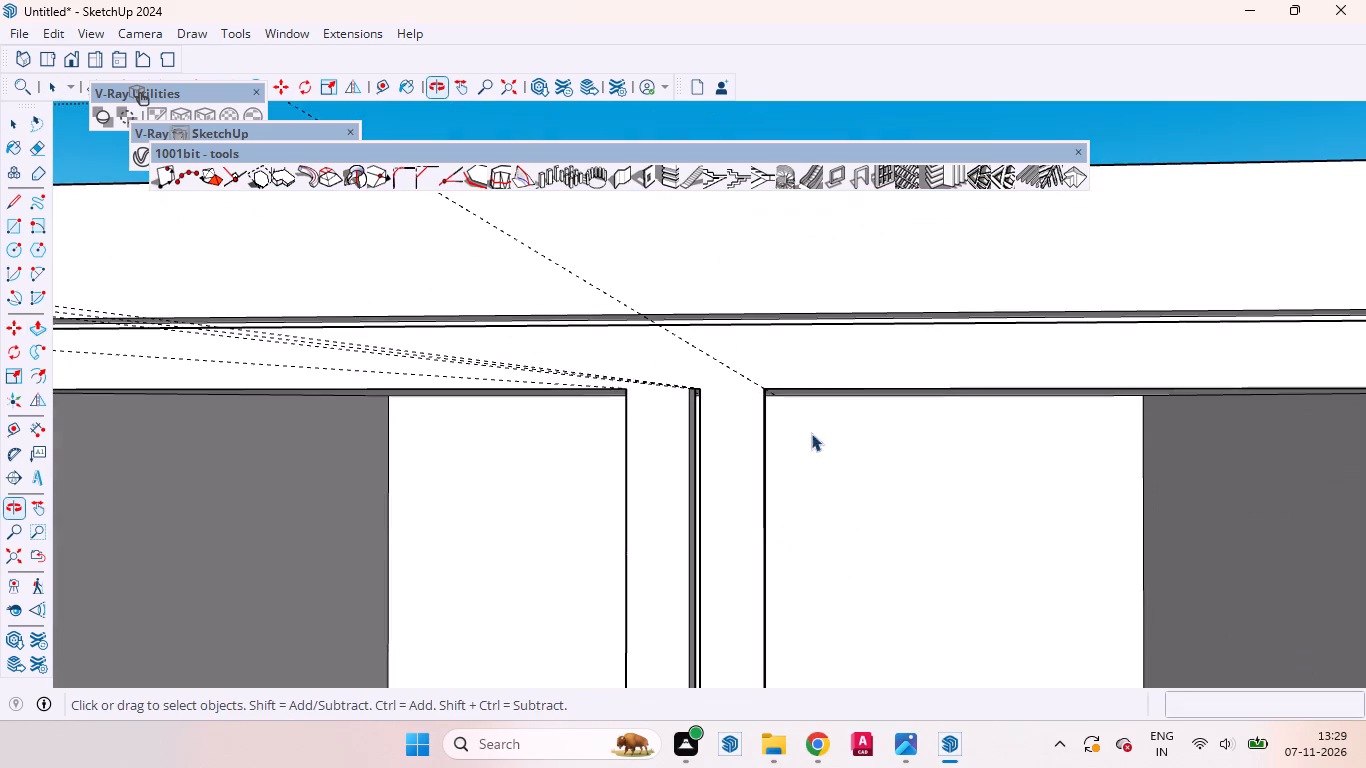
scroll(811, 433, "down", 7)
scroll(767, 432, "up", 20)
scroll(767, 432, "up", 1)
scroll(751, 401, "down", 1)
scroll(751, 401, "up", 4)
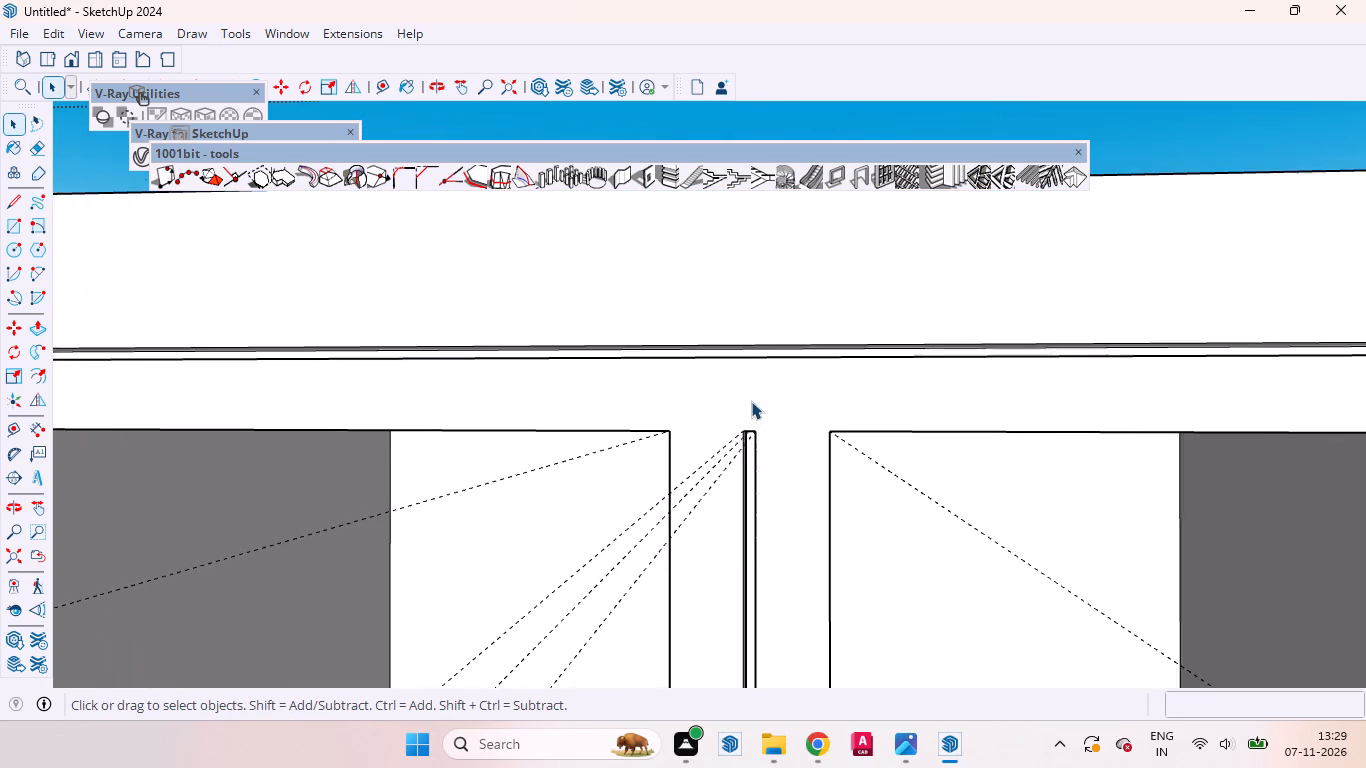
scroll(751, 401, "up", 3)
middle_click_drag(741, 452, 754, 249)
scroll(752, 422, "up", 7)
scroll(728, 470, "down", 1)
scroll(728, 470, "up", 7)
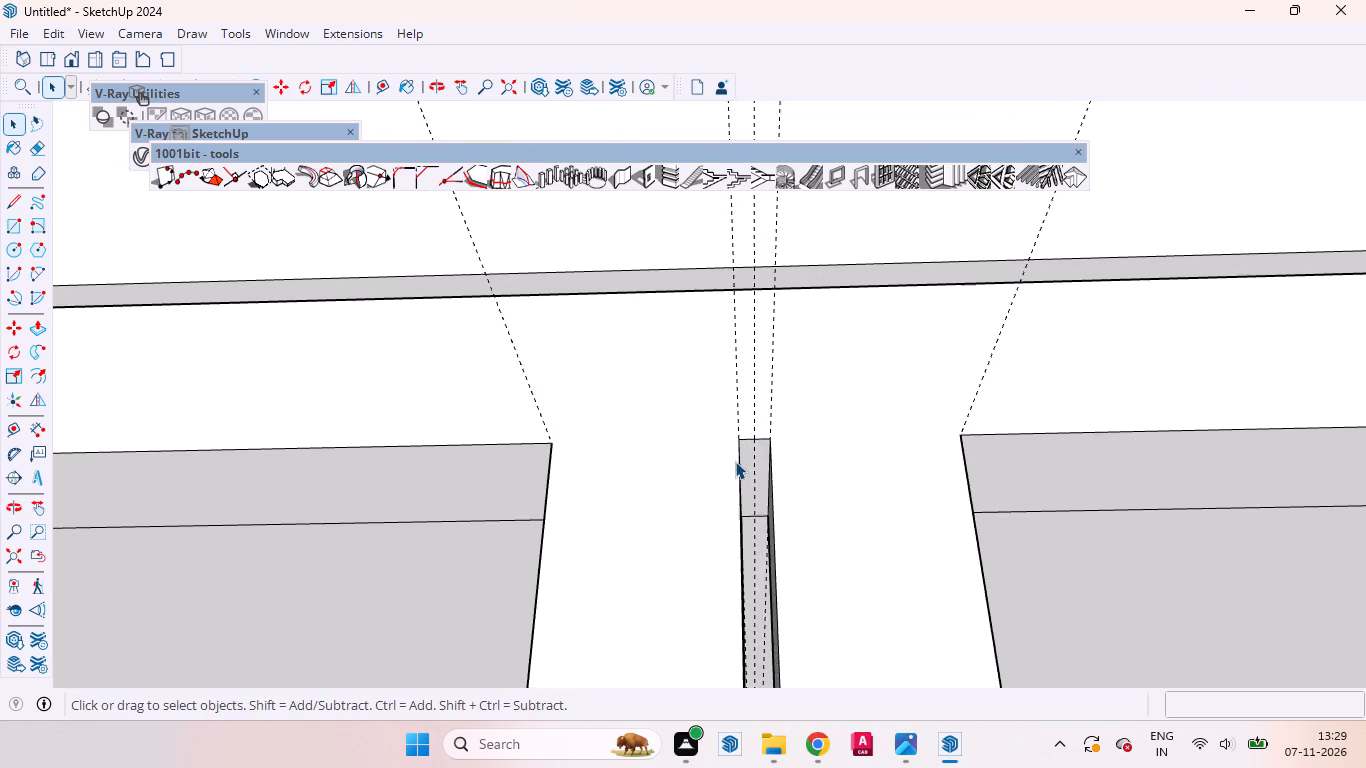
scroll(735, 461, "up", 9)
left_click(753, 452)
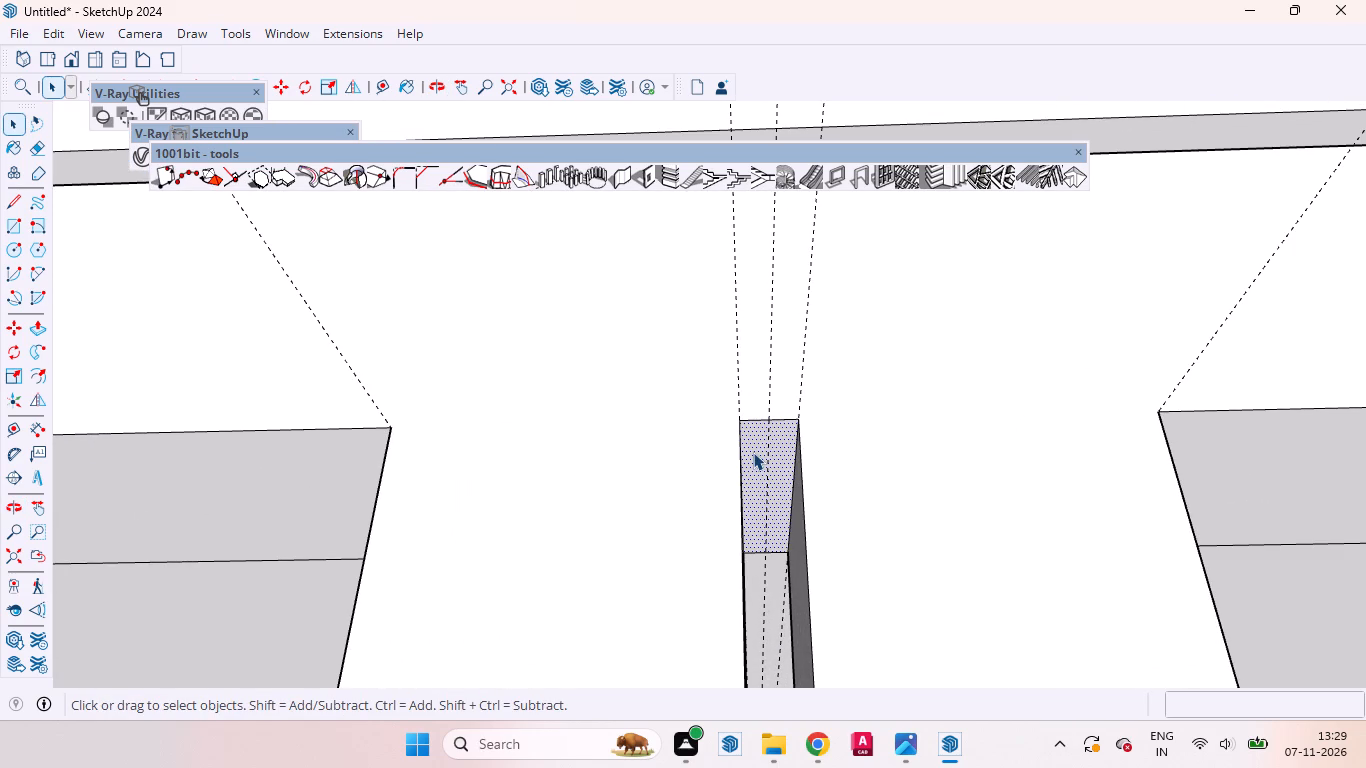
key("p")
left_click(753, 452)
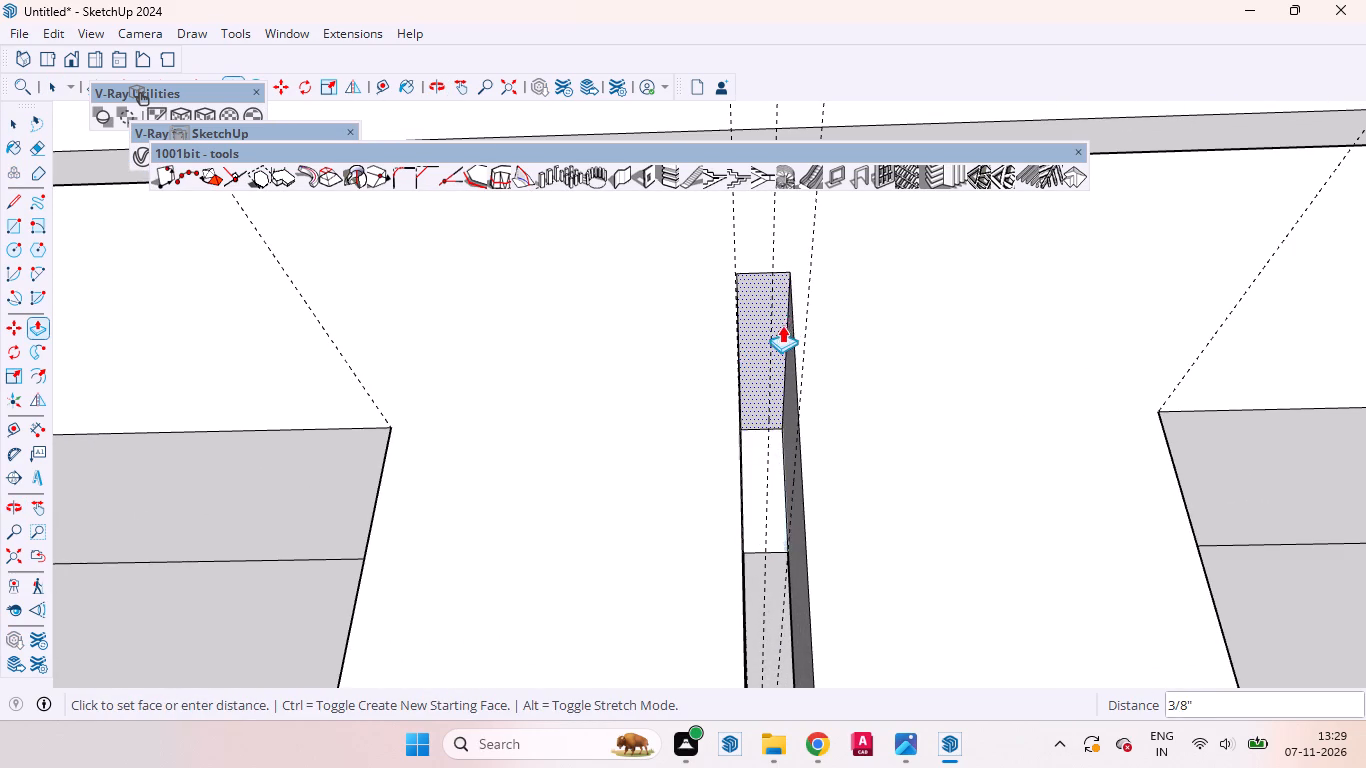
middle_click_drag(776, 299, 739, 610)
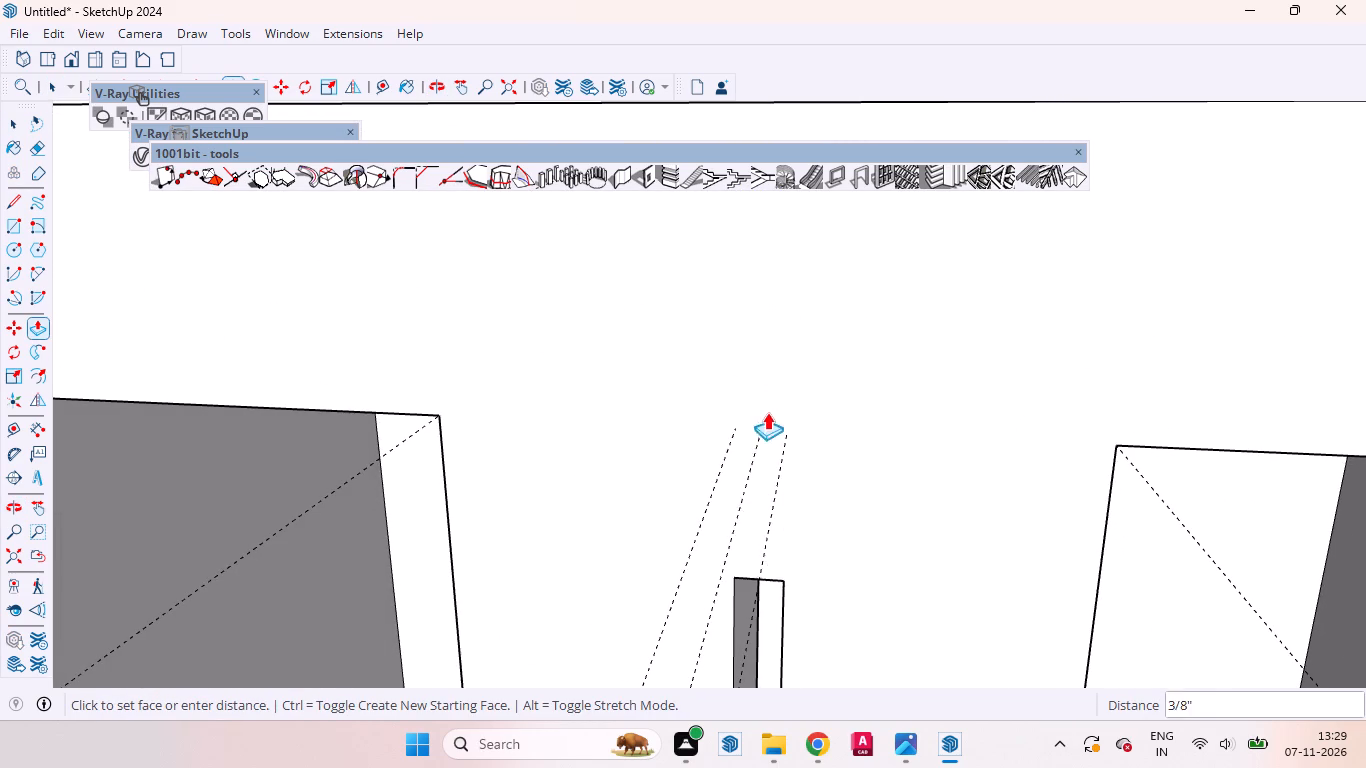
scroll(770, 384, "down", 13)
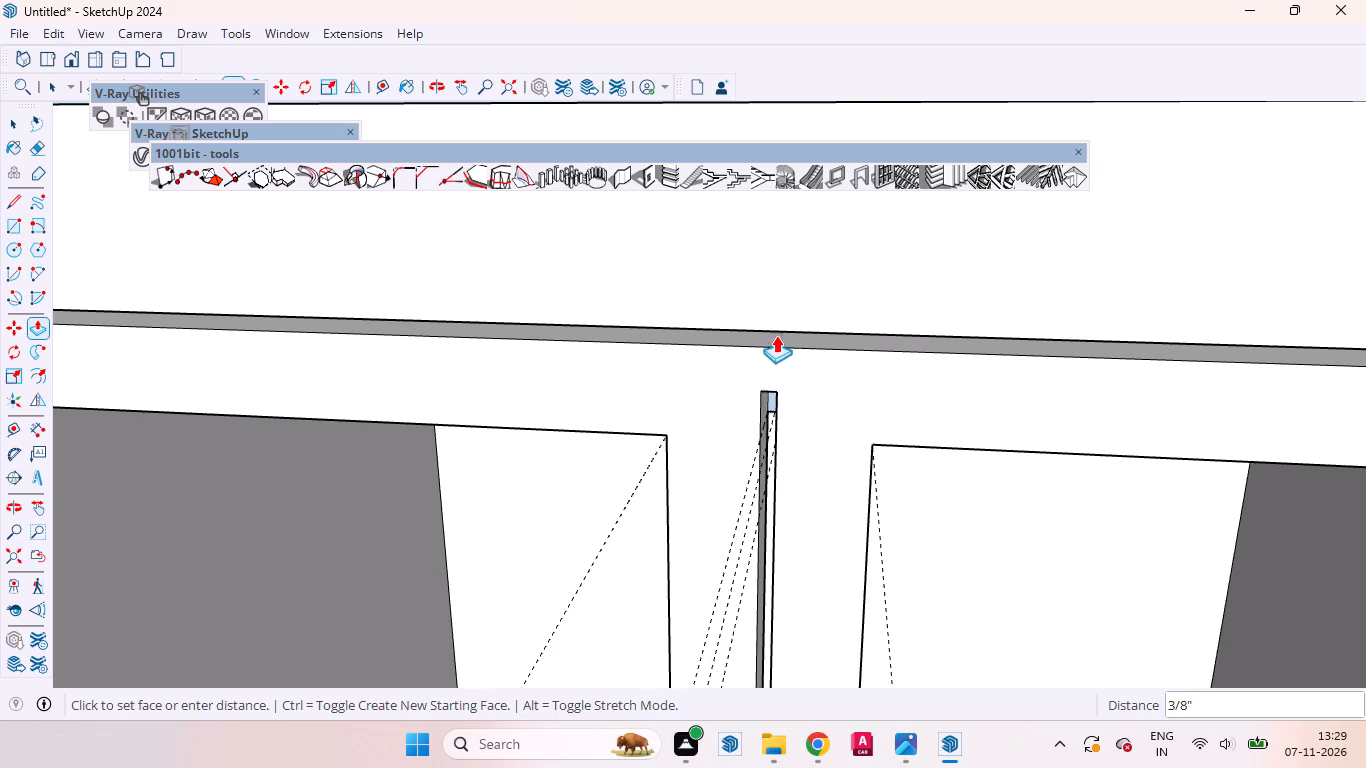
left_click(776, 334)
scroll(783, 322, "up", 10)
key("space")
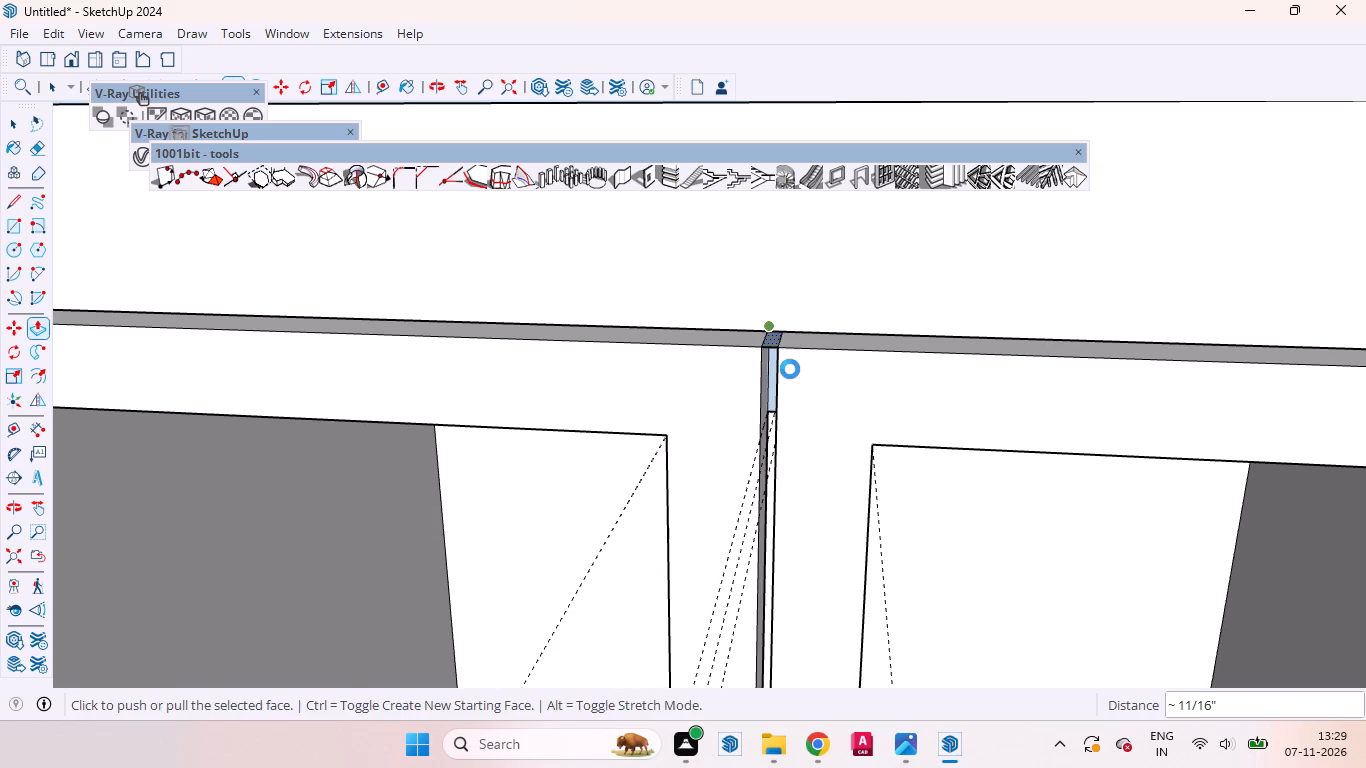
scroll(790, 369, "up", 2)
key("space")
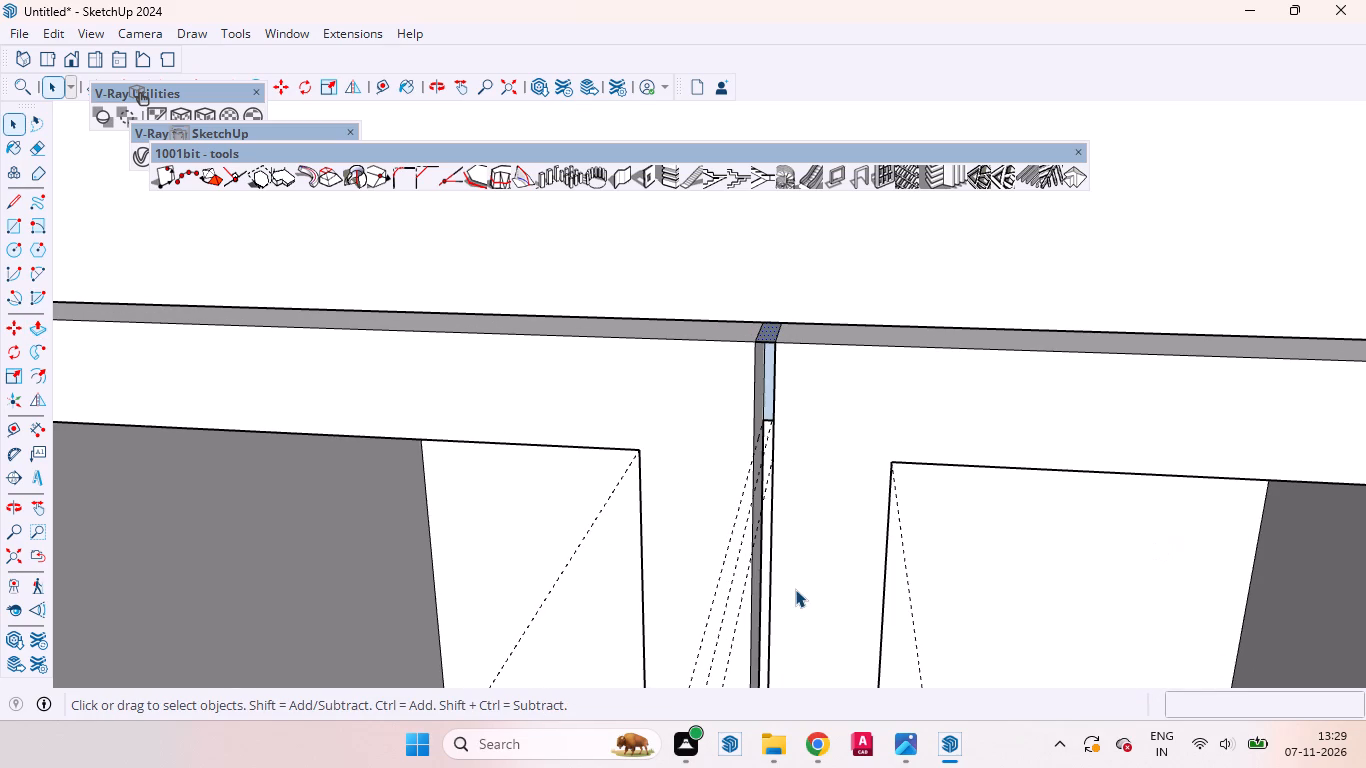
Reverse the back face inside the newly extended gap at the top frame.
scroll(766, 318, "up", 9)
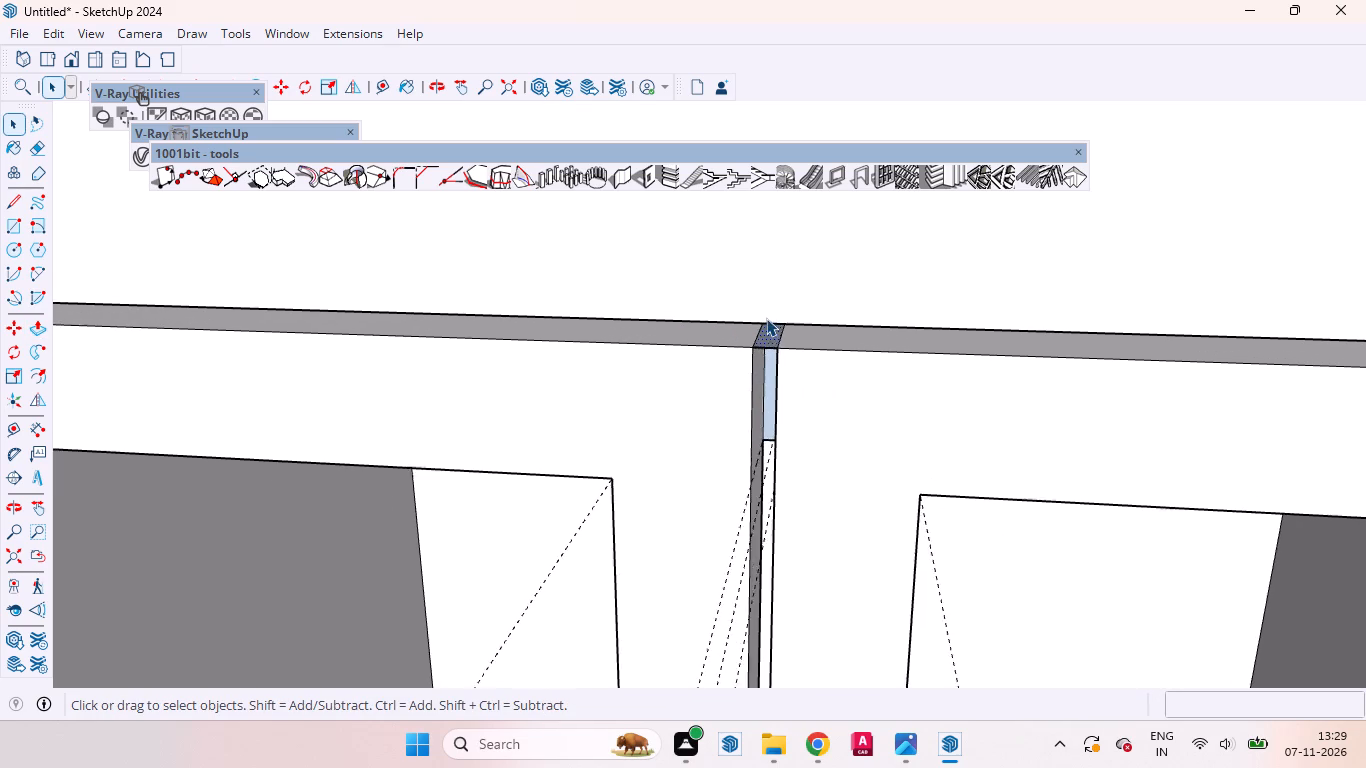
scroll(766, 318, "up", 17)
middle_click_drag(766, 388, 865, 210)
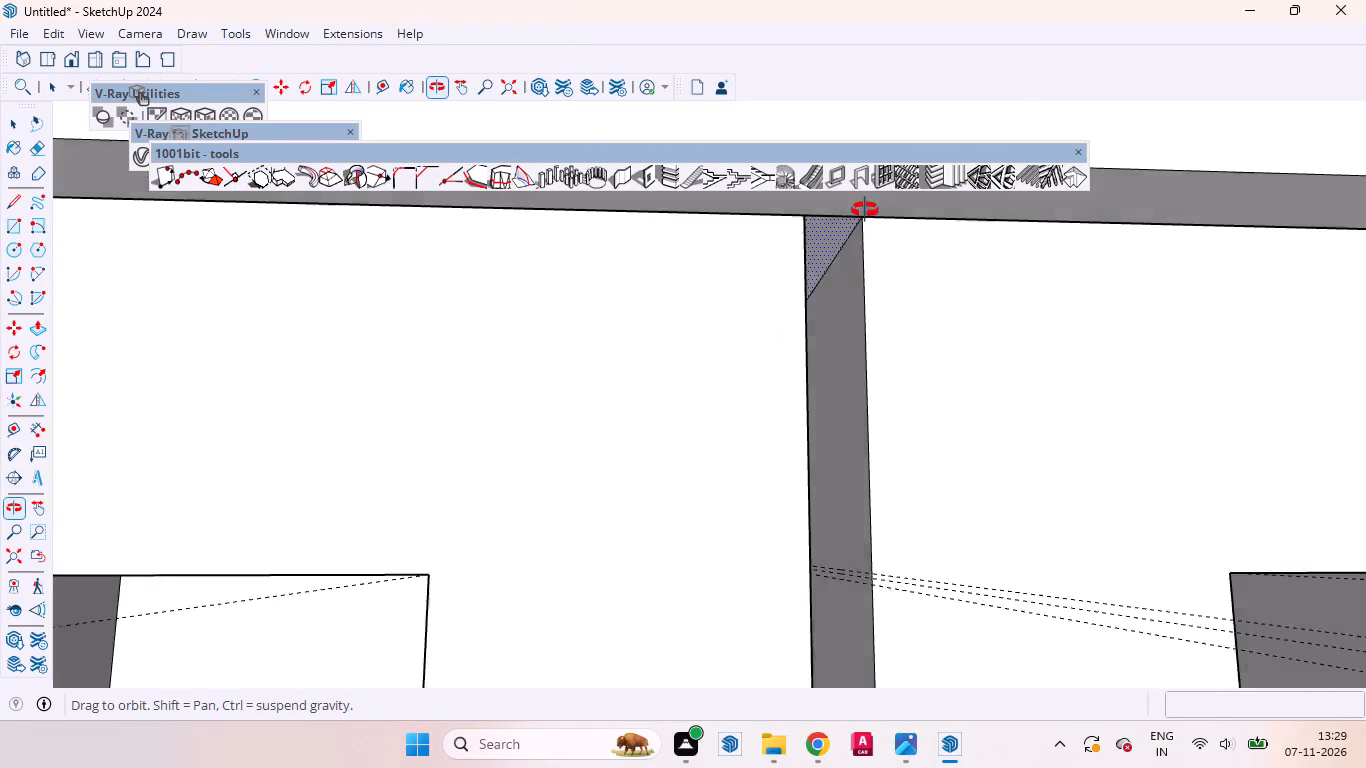
middle_click_drag(865, 210, 547, 255)
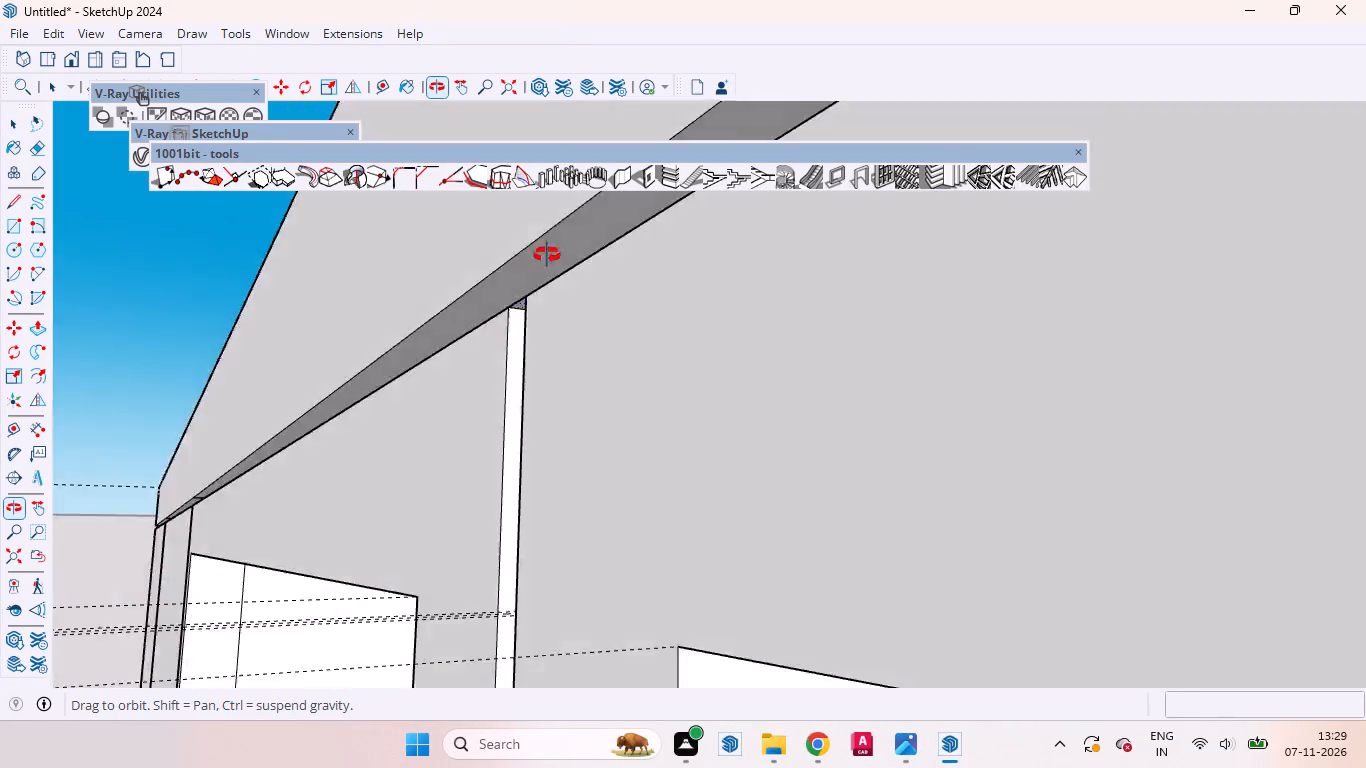
middle_click_drag(547, 255, 767, 226)
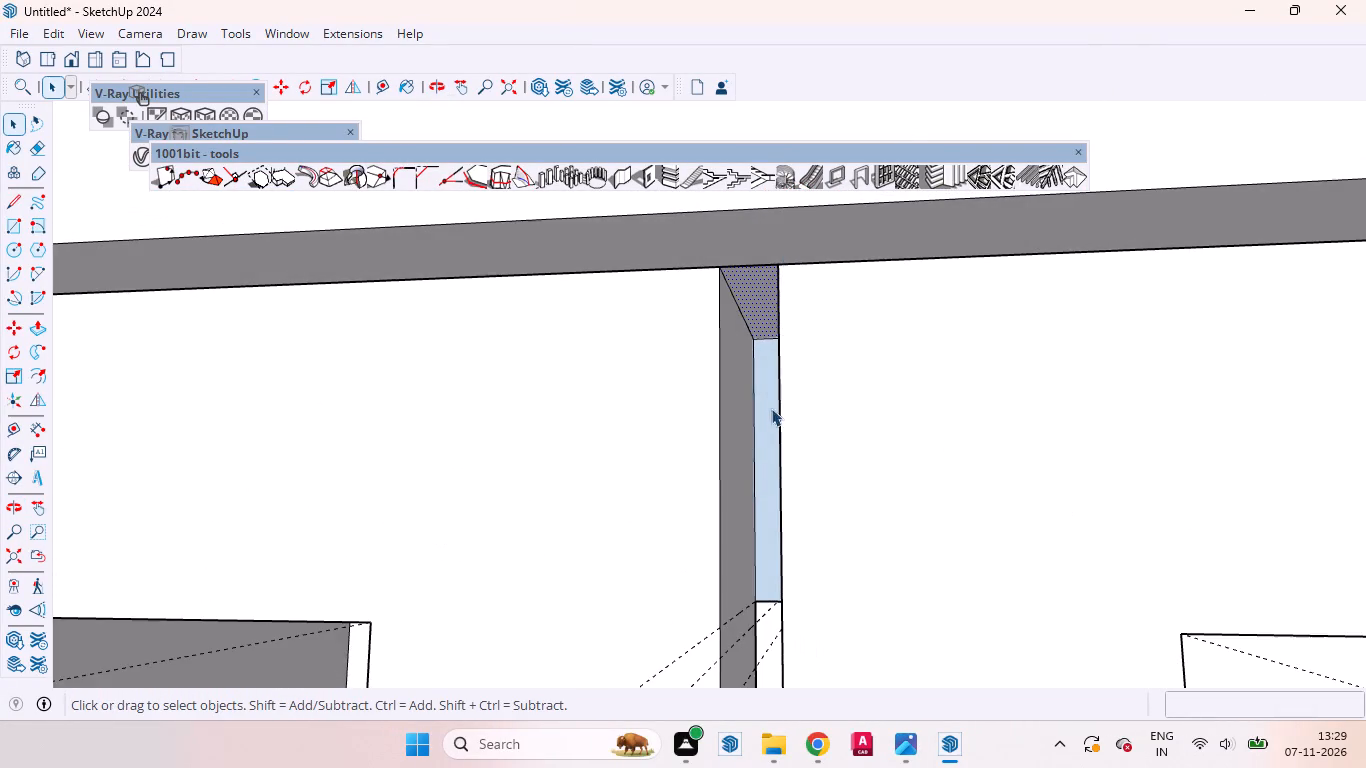
scroll(771, 408, "up", 4)
left_click(757, 439)
right_click(757, 439)
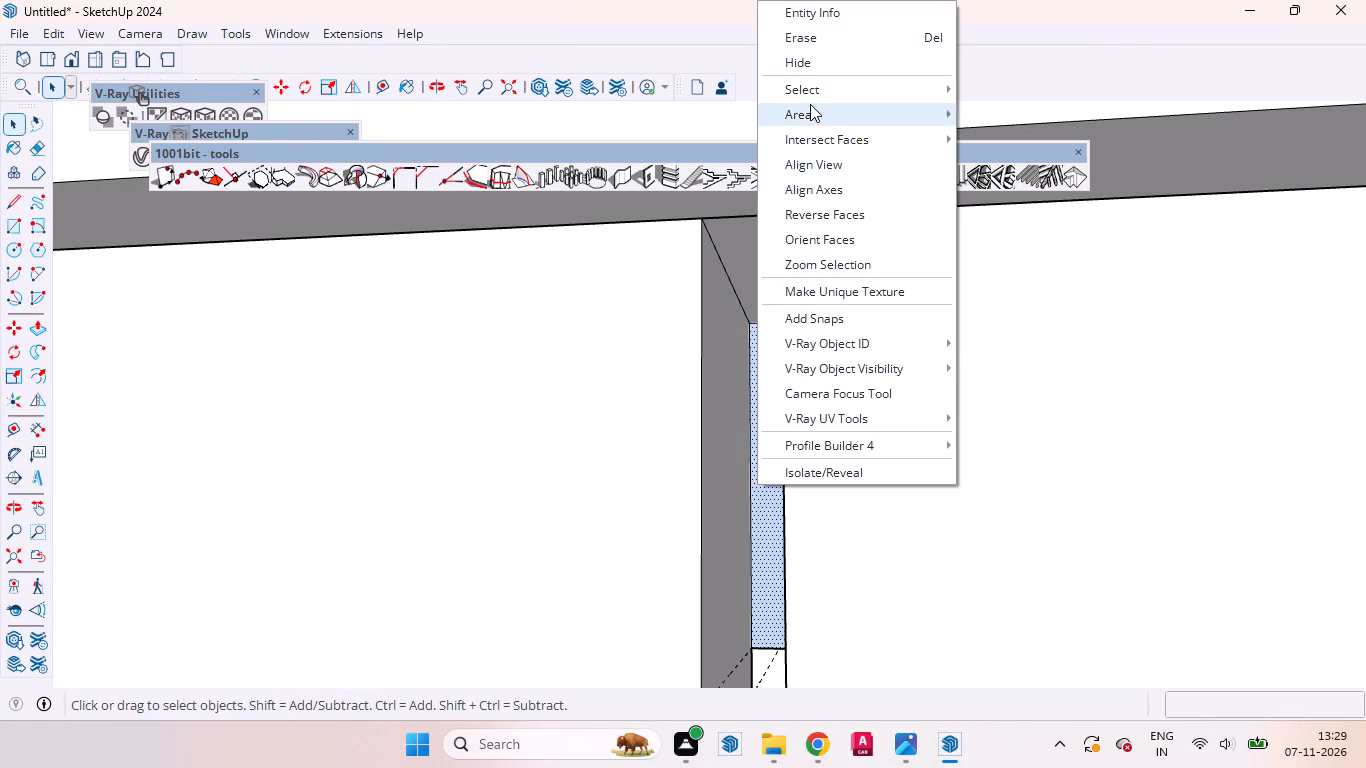
left_click(846, 221)
Erase the edge across the top of the gap, where its back face meets the end face.
middle_click_drag(727, 216, 754, 278)
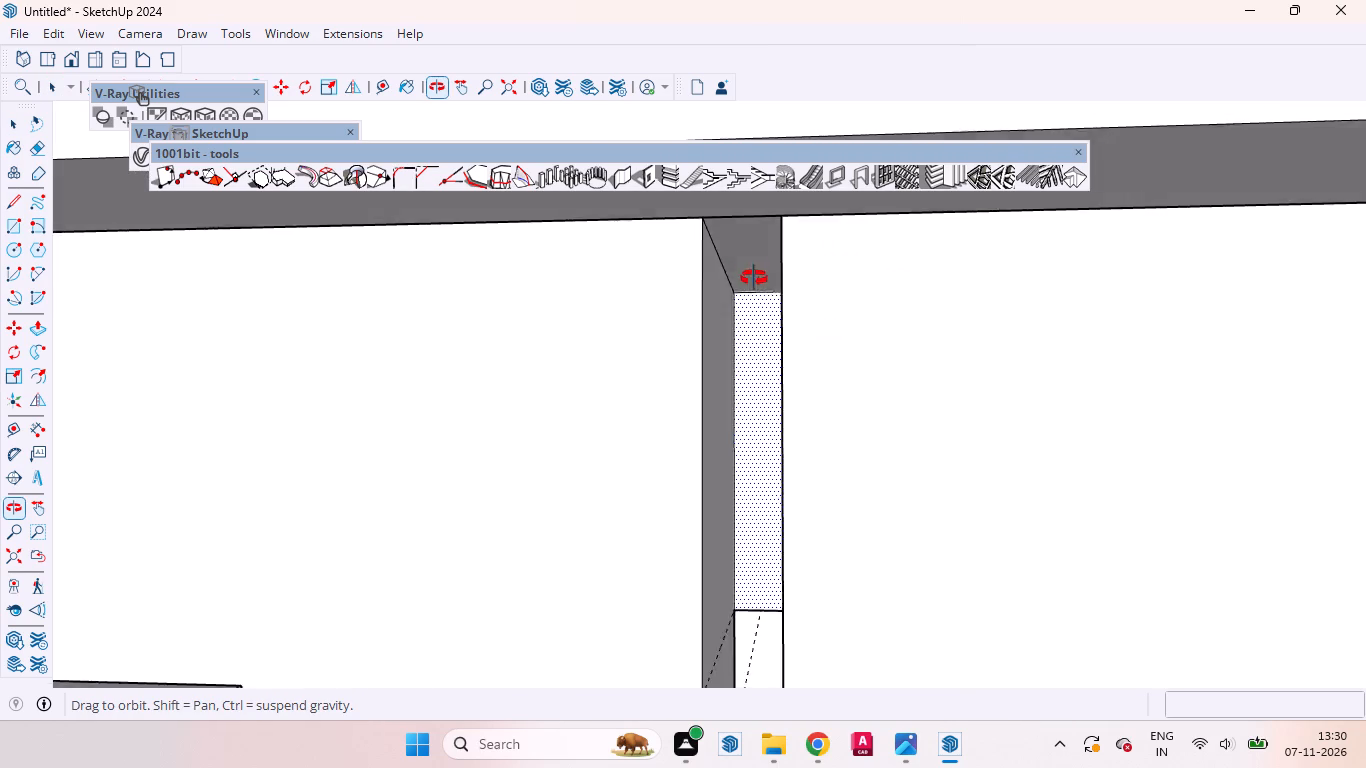
middle_click_drag(754, 278, 784, 381)
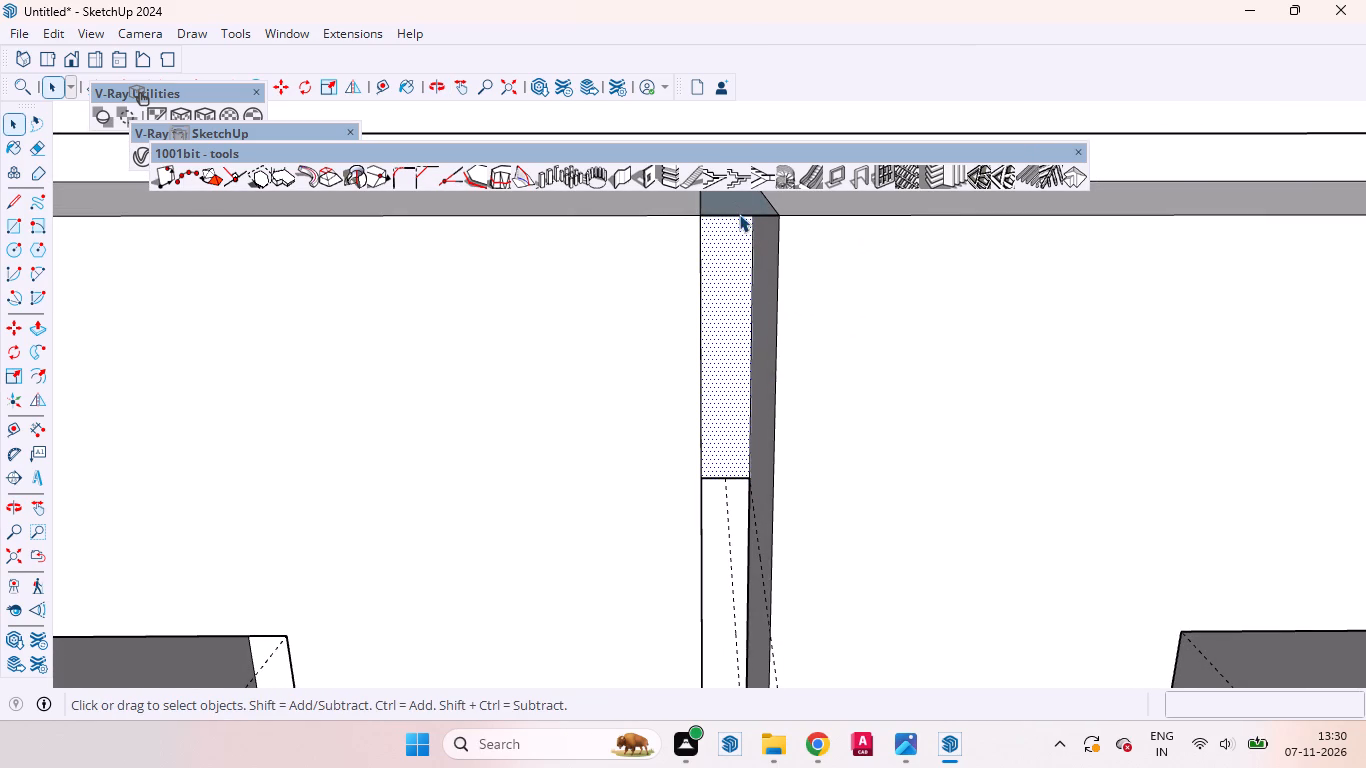
left_click(739, 216)
right_click(739, 216)
left_click(784, 258)
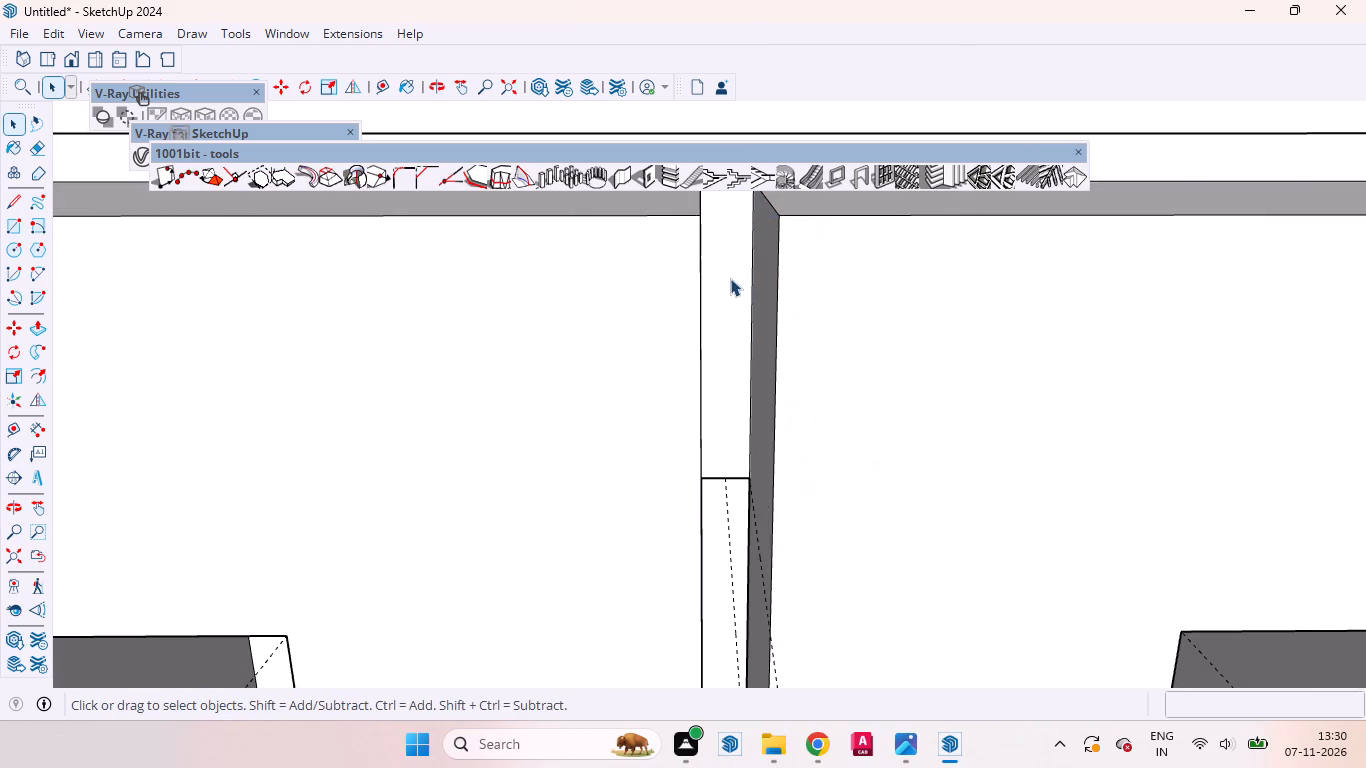
Erase the front edge line where the right post meets the recess's bottom frame.
scroll(729, 279, "down", 5)
scroll(721, 455, "up", 1)
middle_click_drag(713, 473, 931, 308)
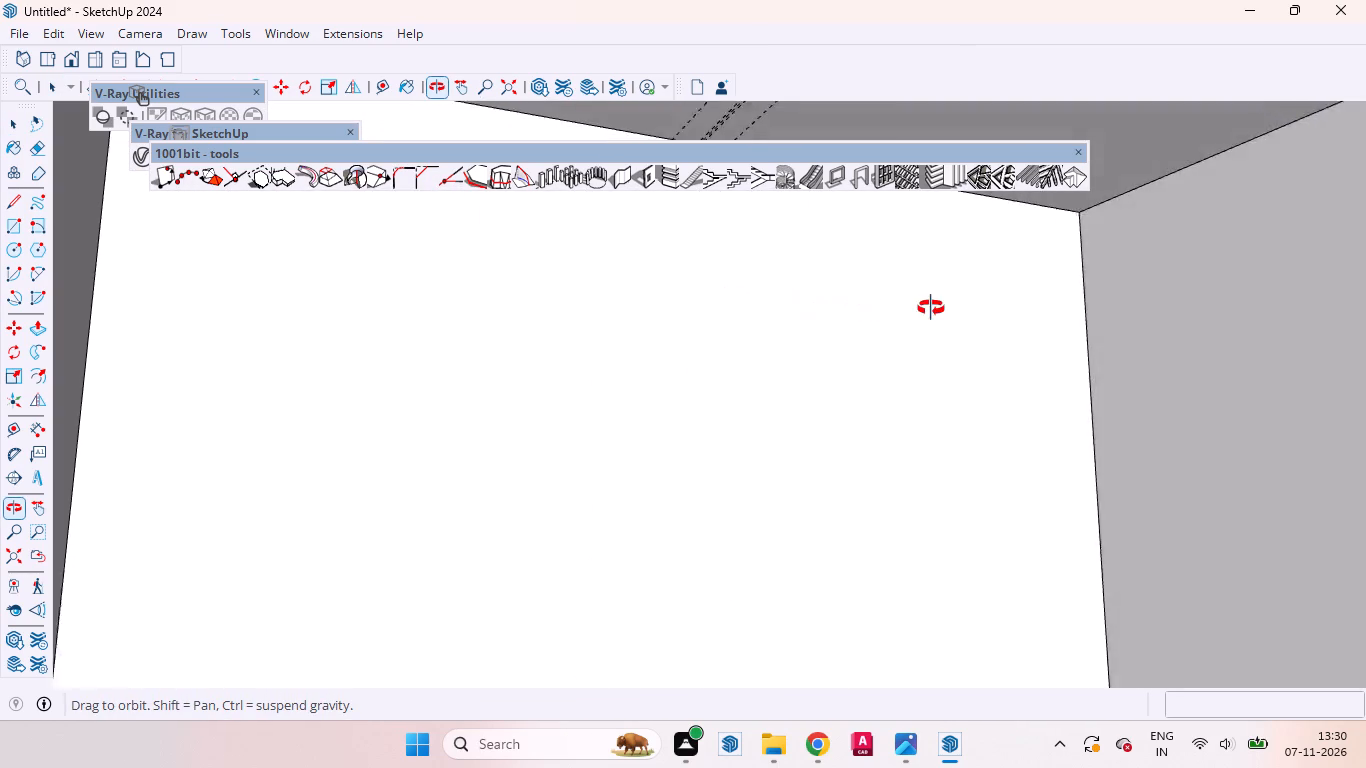
middle_click_drag(931, 308, 728, 369)
scroll(726, 371, "down", 3)
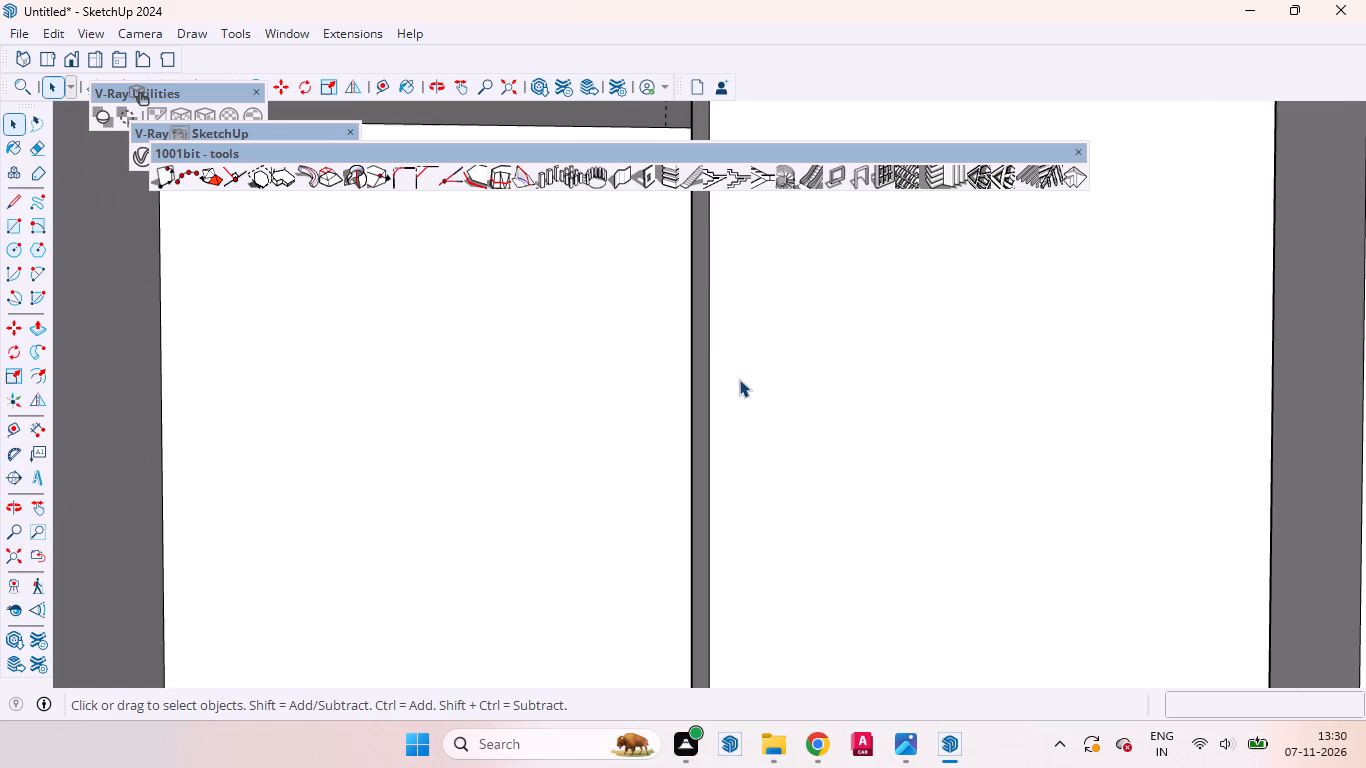
scroll(739, 387, "down", 20)
scroll(739, 387, "down", 8)
scroll(785, 263, "up", 1)
scroll(785, 264, "down", 3)
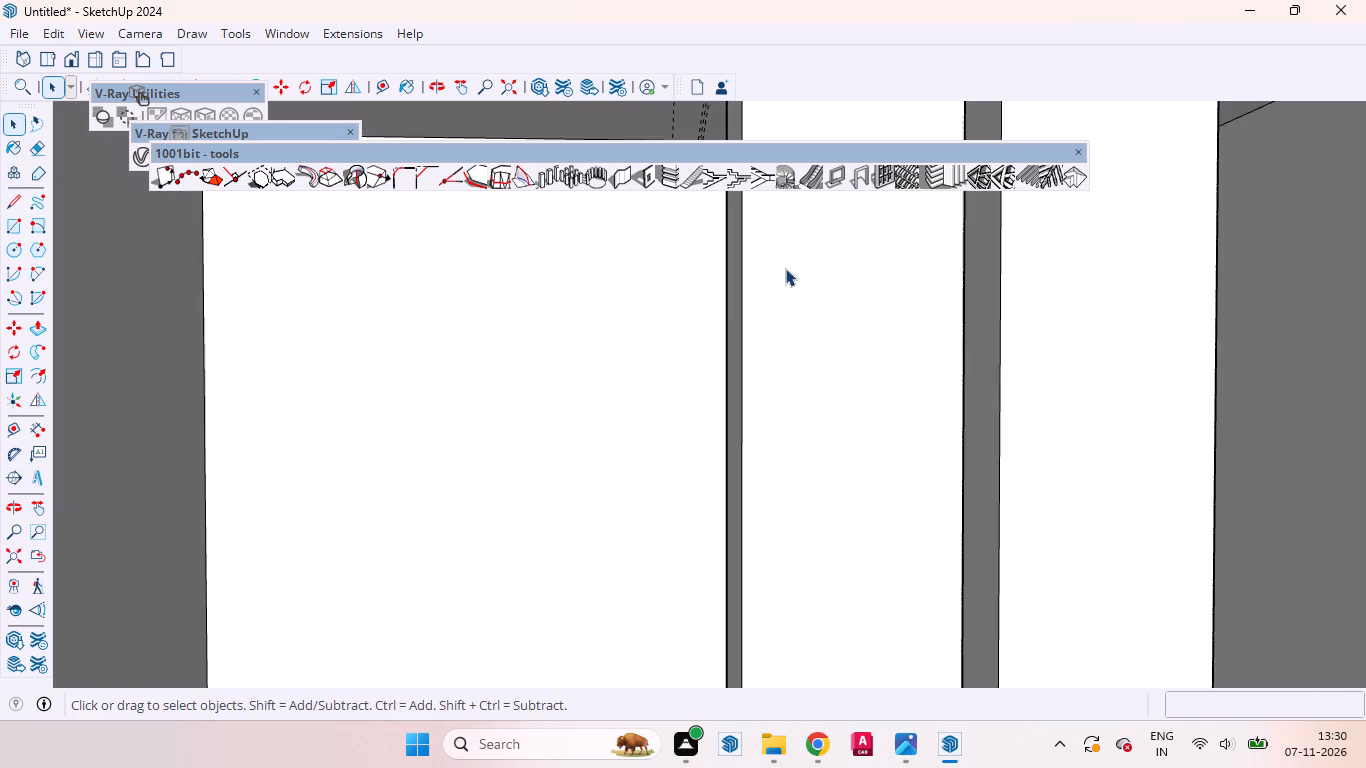
scroll(785, 268, "down", 10)
scroll(793, 235, "down", 20)
scroll(793, 235, "down", 2)
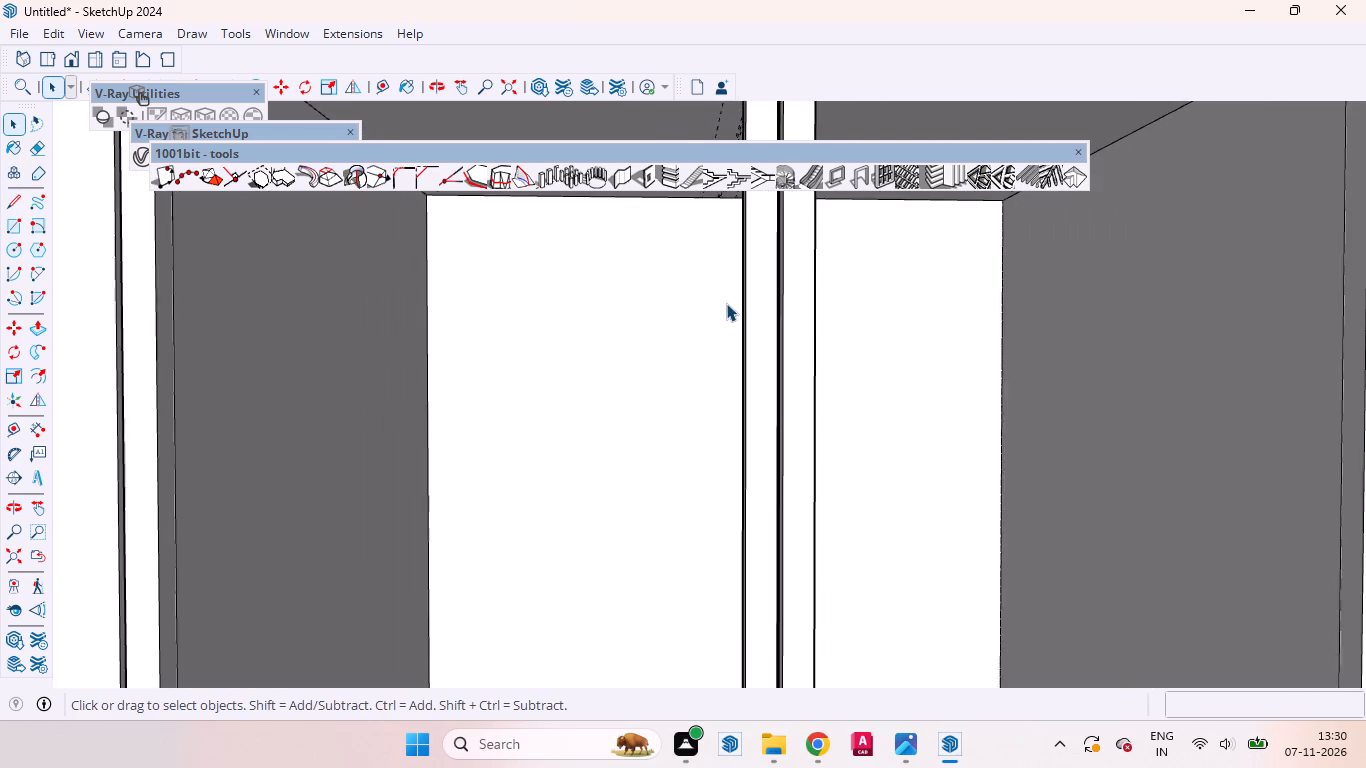
scroll(726, 303, "down", 20)
scroll(726, 303, "down", 1)
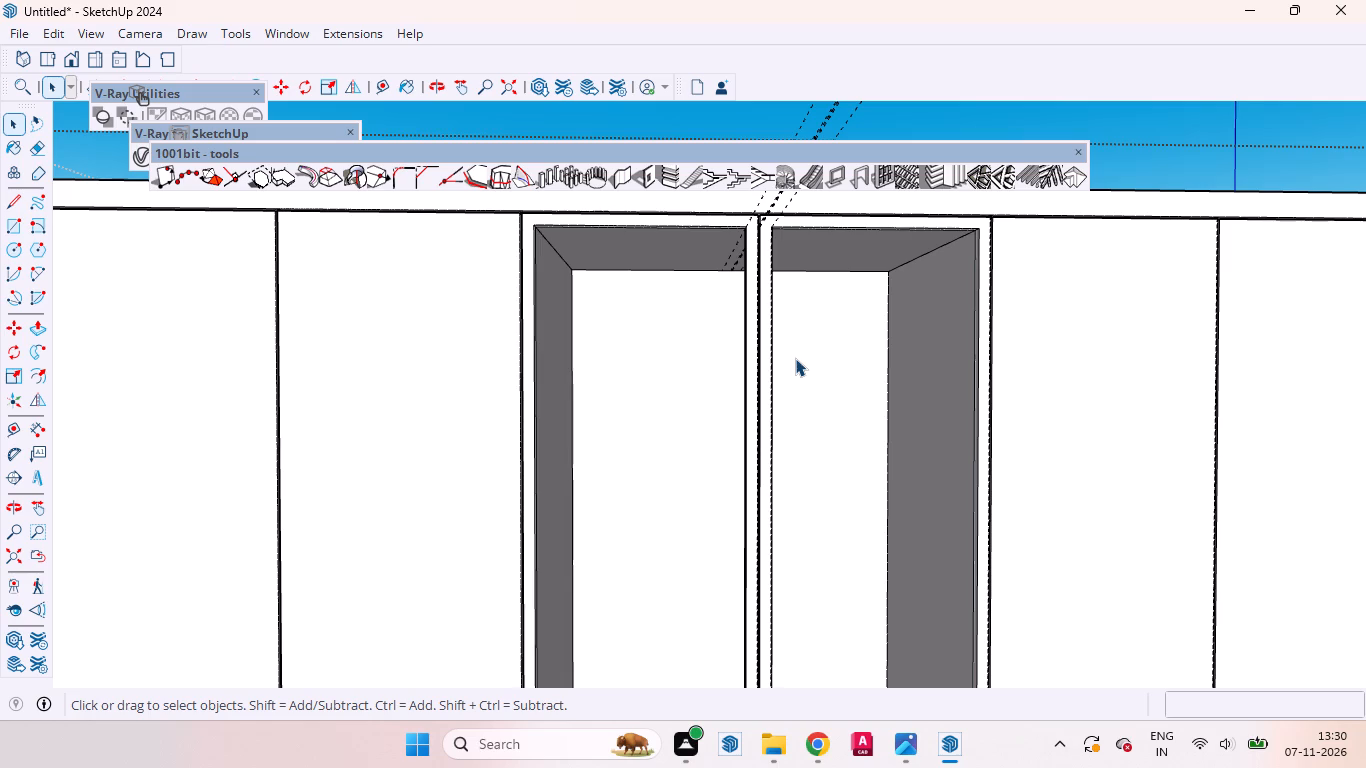
scroll(694, 372, "down", 12)
middle_click_drag(804, 280, 771, 481)
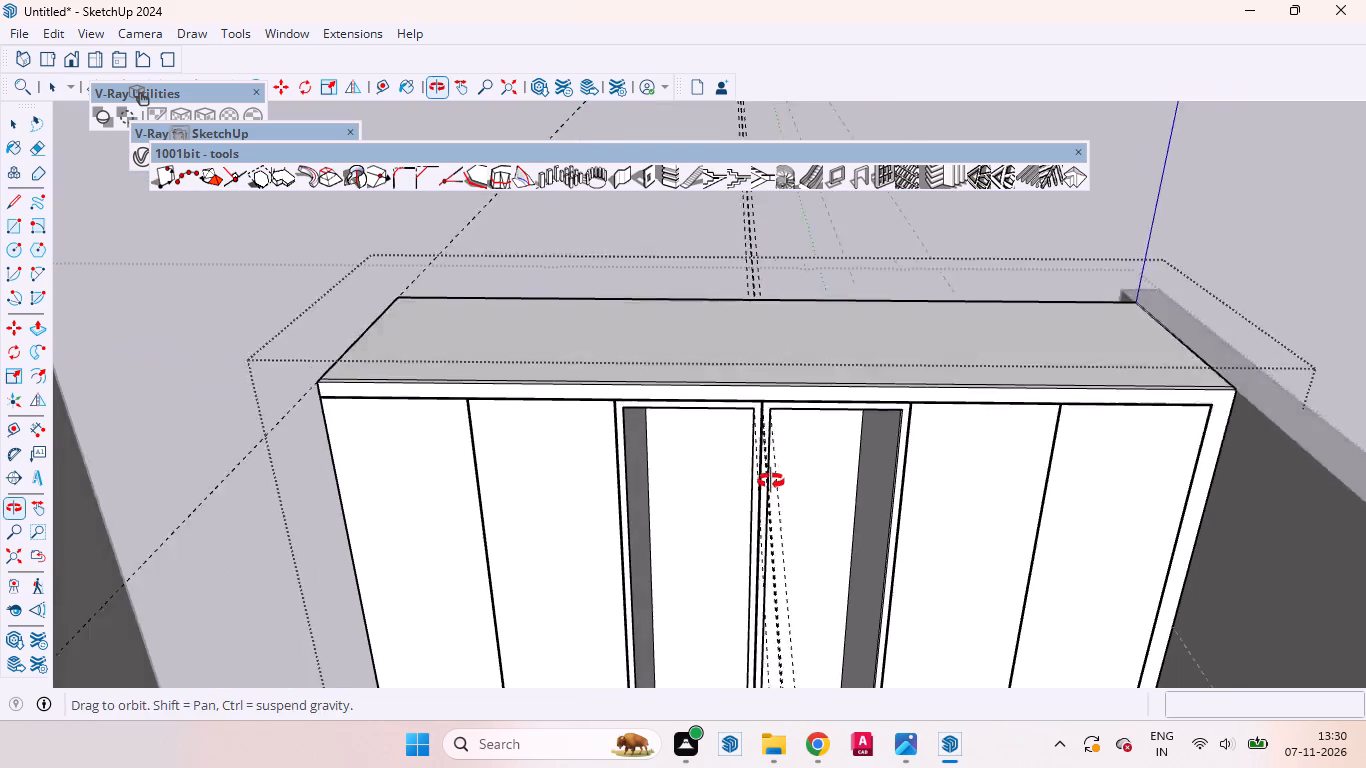
middle_click_drag(771, 481, 771, 482)
scroll(800, 315, "down", 12)
scroll(796, 234, "up", 1)
scroll(796, 234, "down", 6)
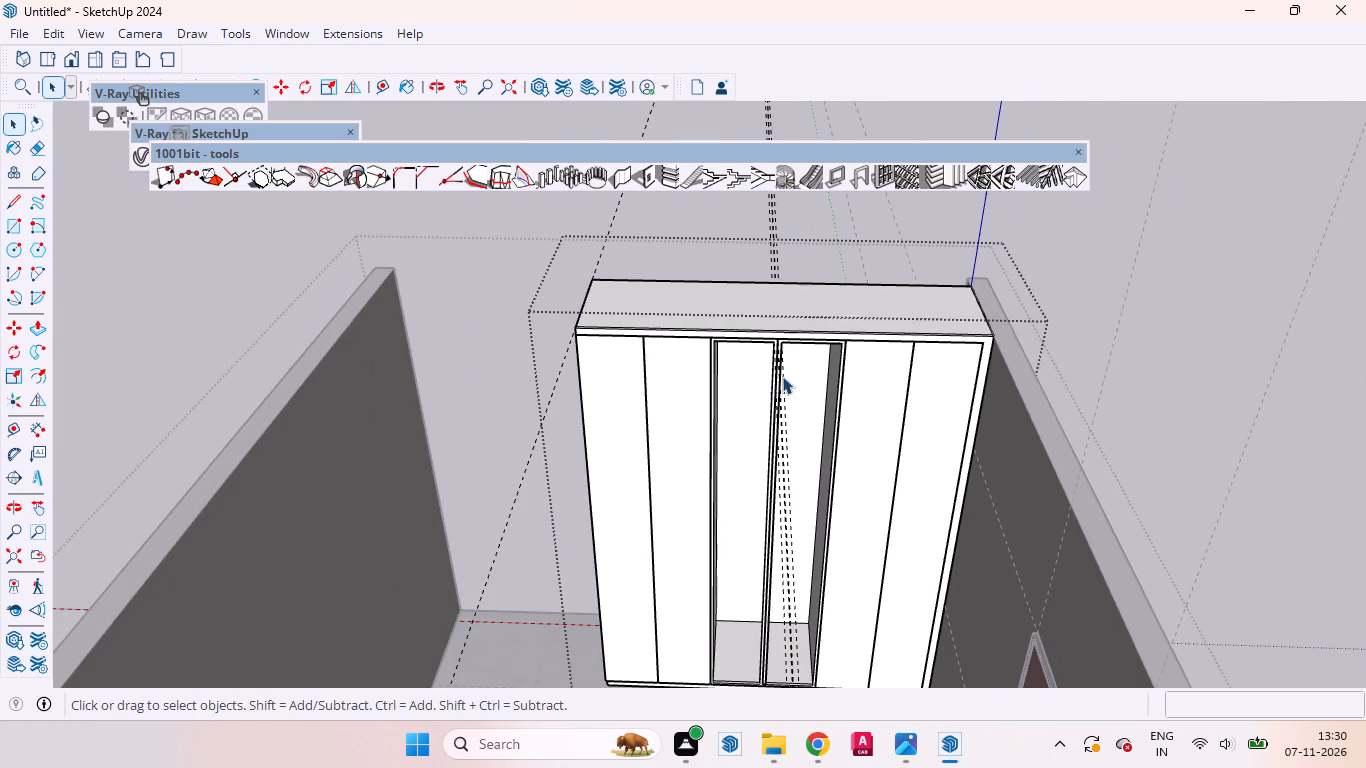
scroll(781, 322, "down", 4)
middle_click_drag(809, 258, 791, 371)
scroll(759, 553, "up", 10)
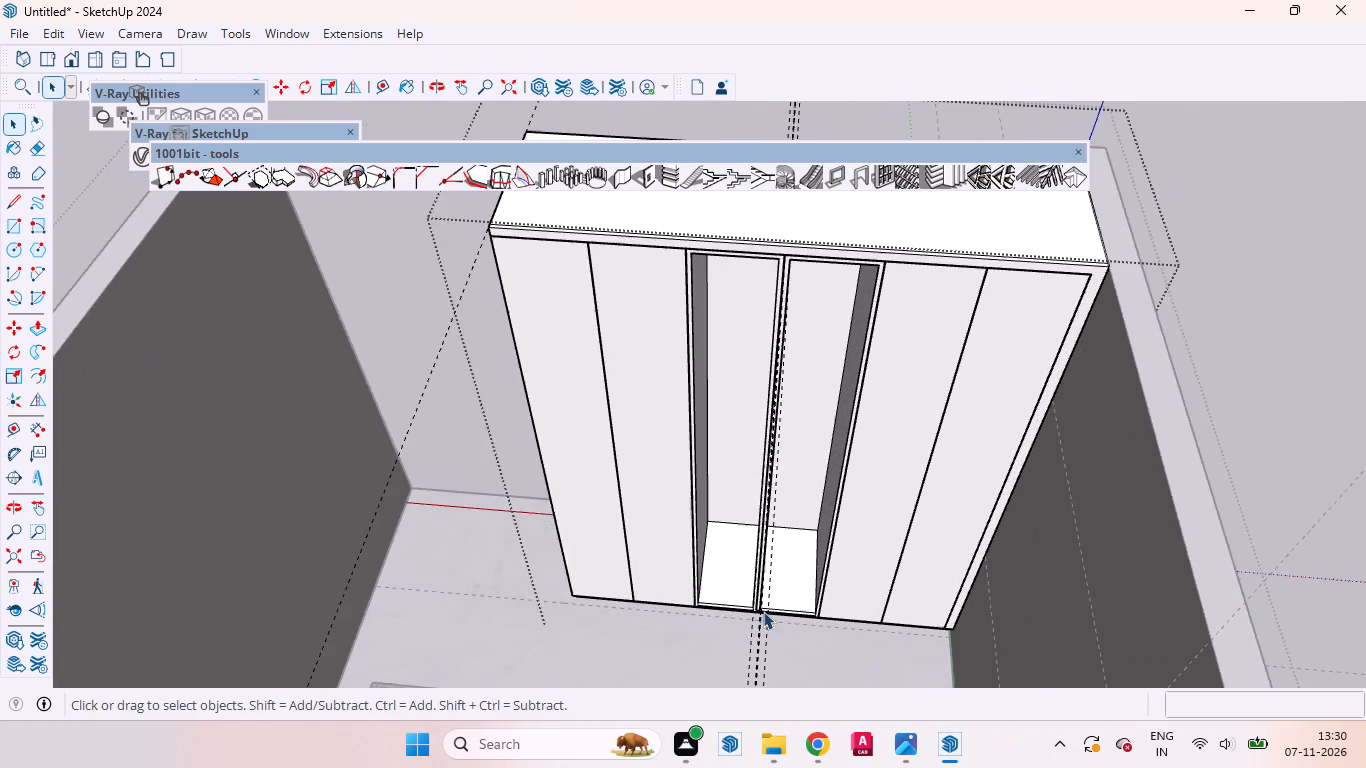
scroll(763, 611, "up", 9)
scroll(757, 634, "down", 1)
scroll(756, 633, "up", 14)
scroll(754, 611, "down", 1)
scroll(754, 611, "up", 2)
scroll(754, 611, "down", 1)
scroll(754, 611, "up", 10)
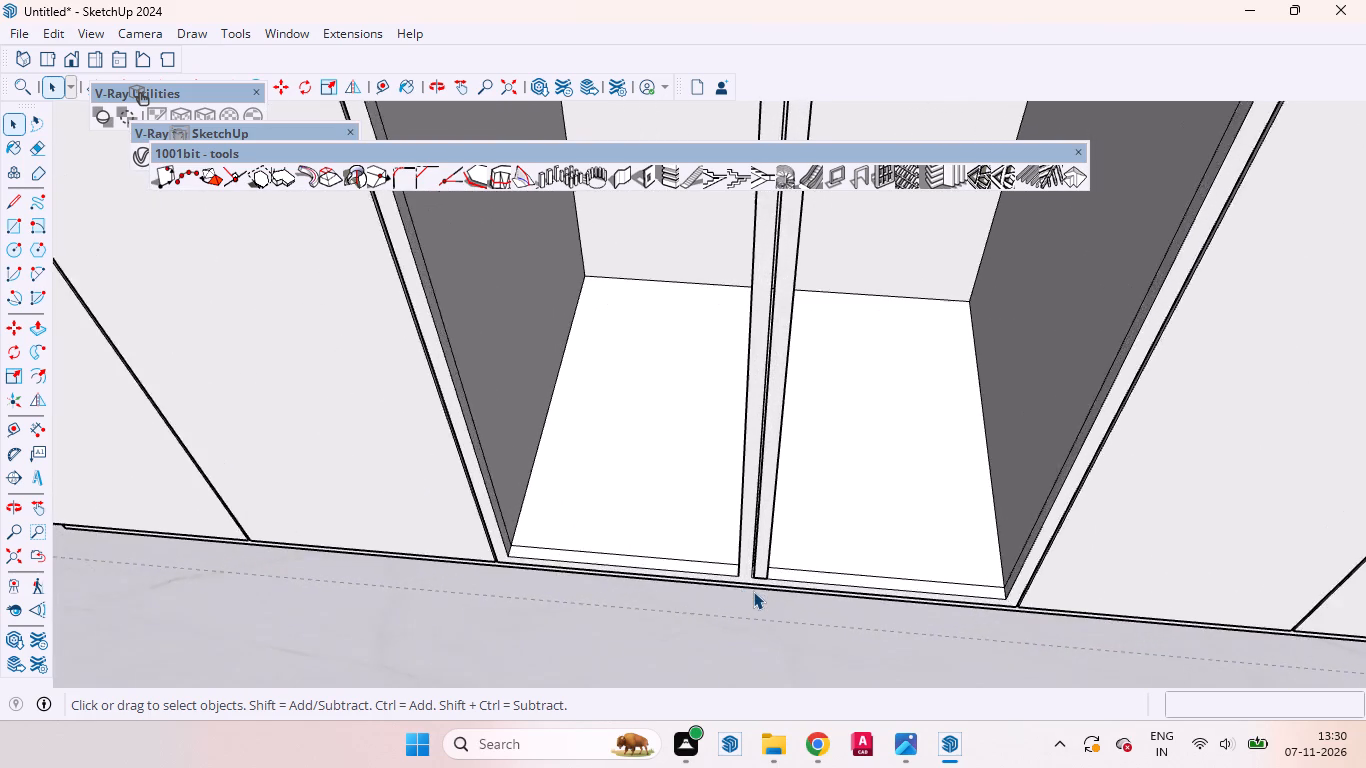
scroll(753, 591, "up", 20)
scroll(753, 591, "up", 3)
scroll(762, 567, "down", 1)
scroll(762, 567, "up", 13)
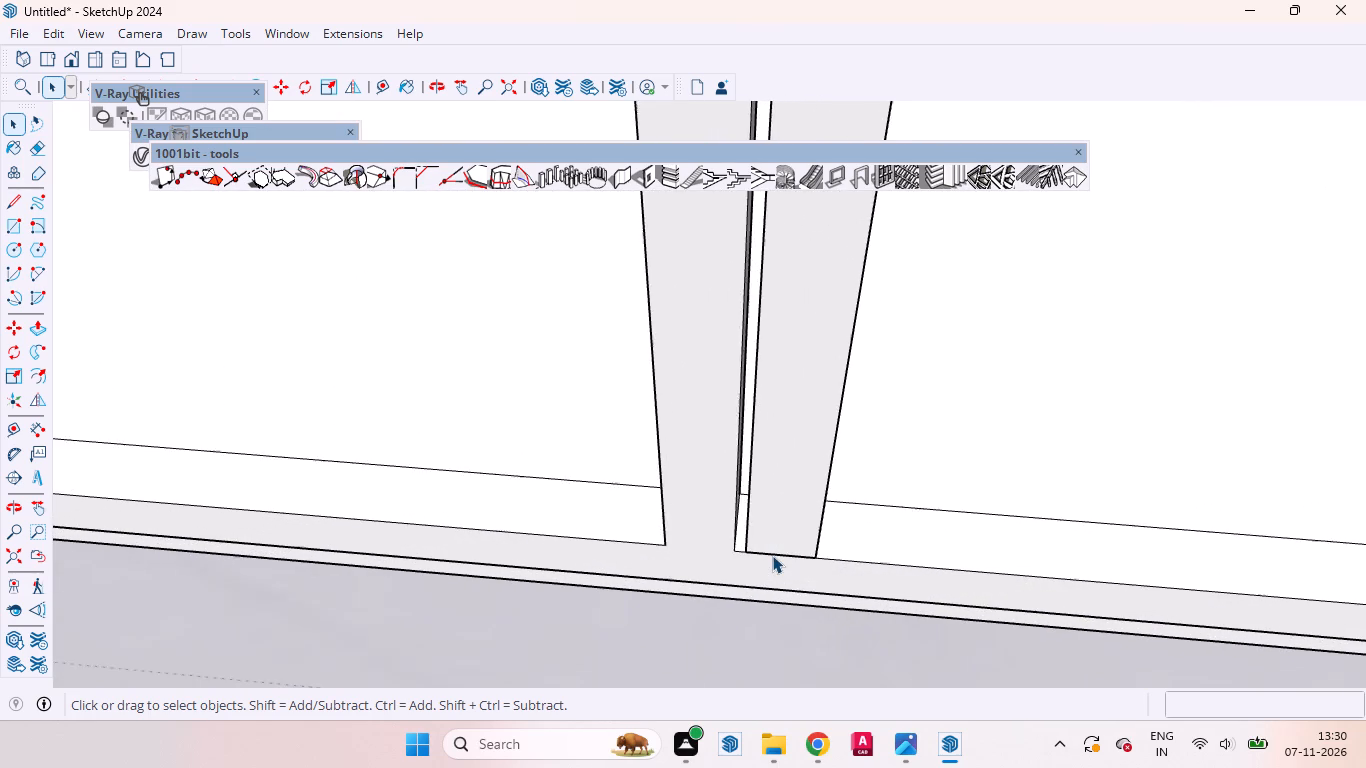
scroll(772, 555, "up", 3)
left_click(773, 554)
right_click(773, 554)
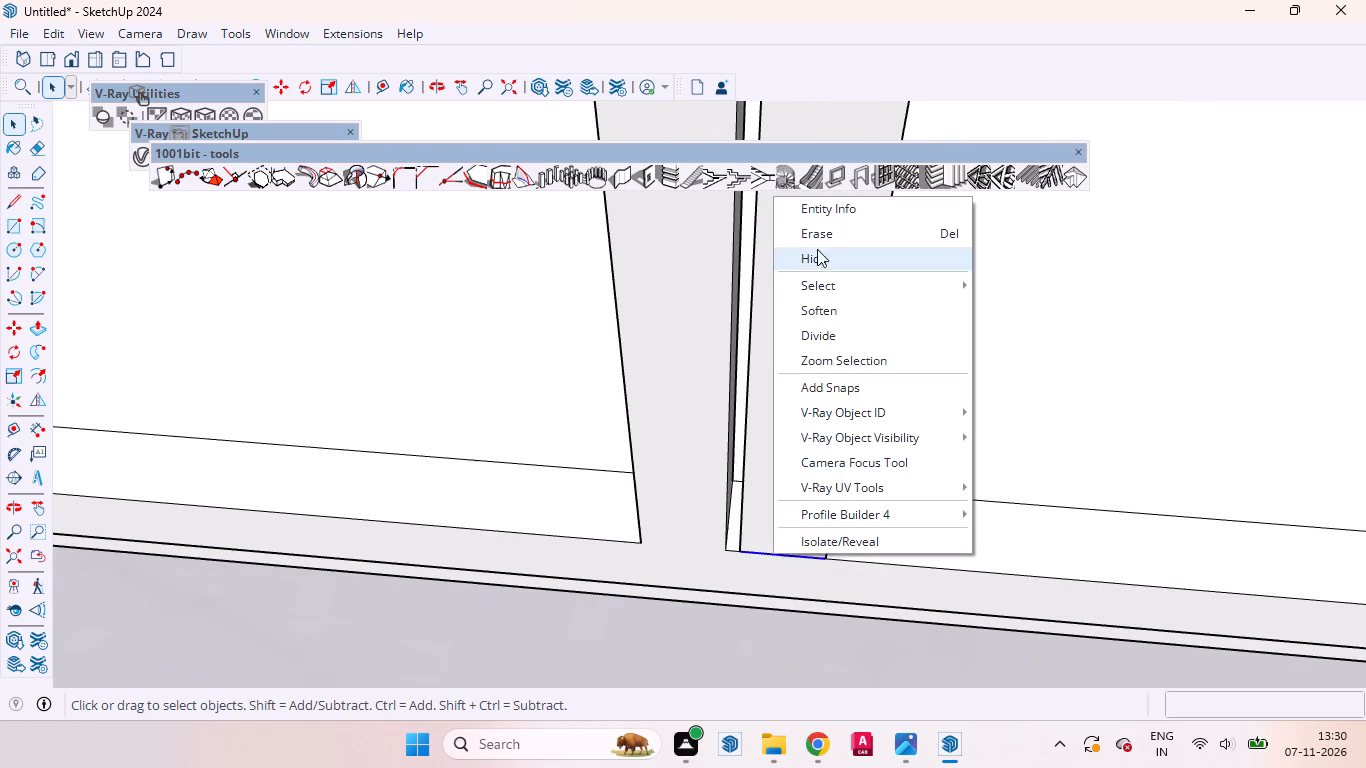
left_click(817, 228)
Push/Pull the small face at the bottom of the gap down about 11/16" through the bottom frame.
scroll(708, 574, "up", 20)
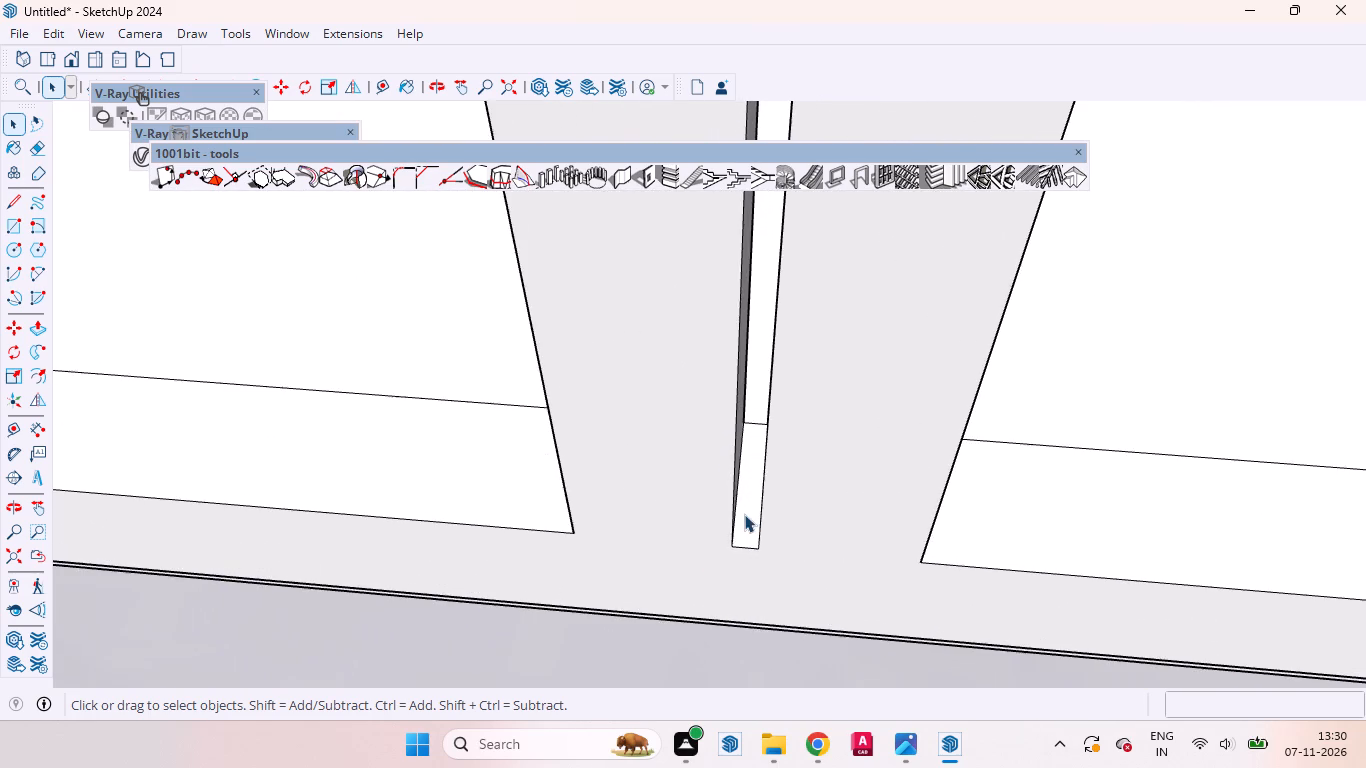
left_click(747, 515)
key("p")
left_click(747, 515)
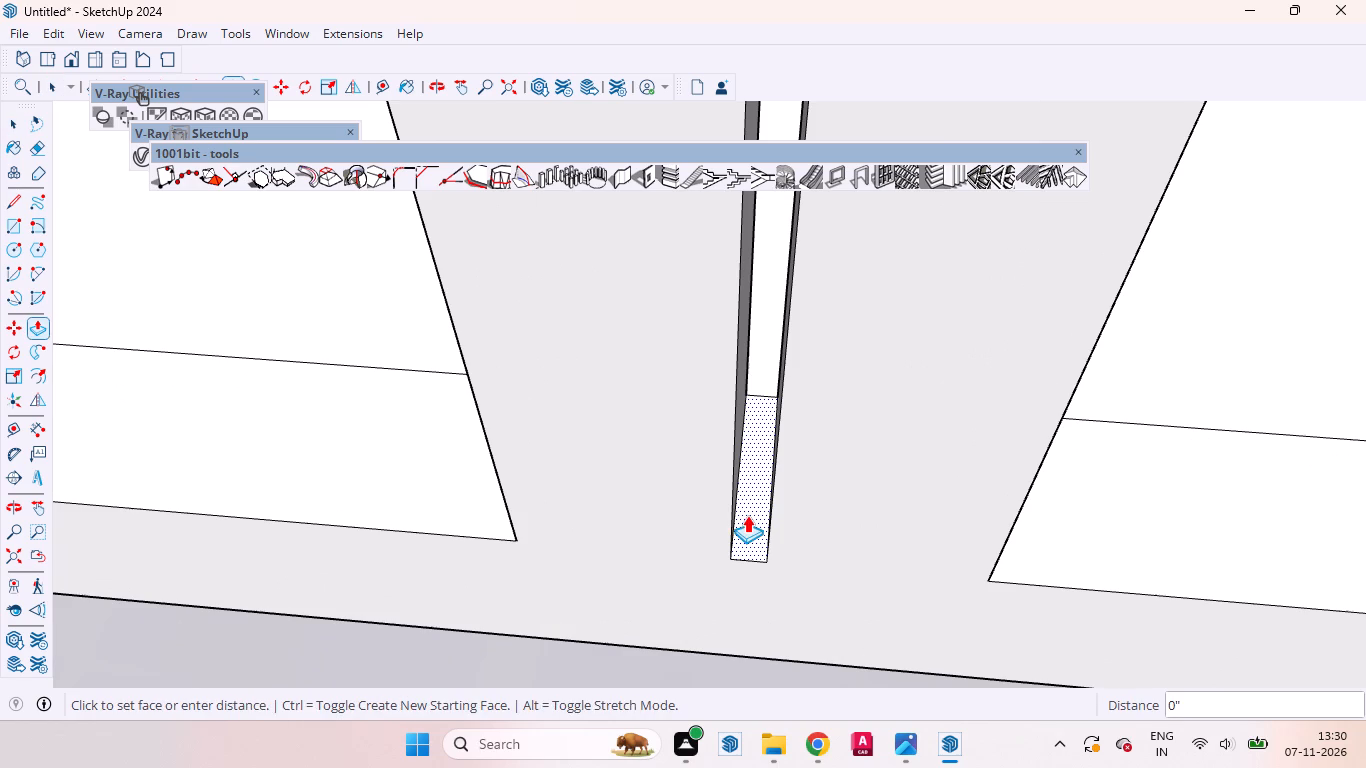
left_click(738, 650)
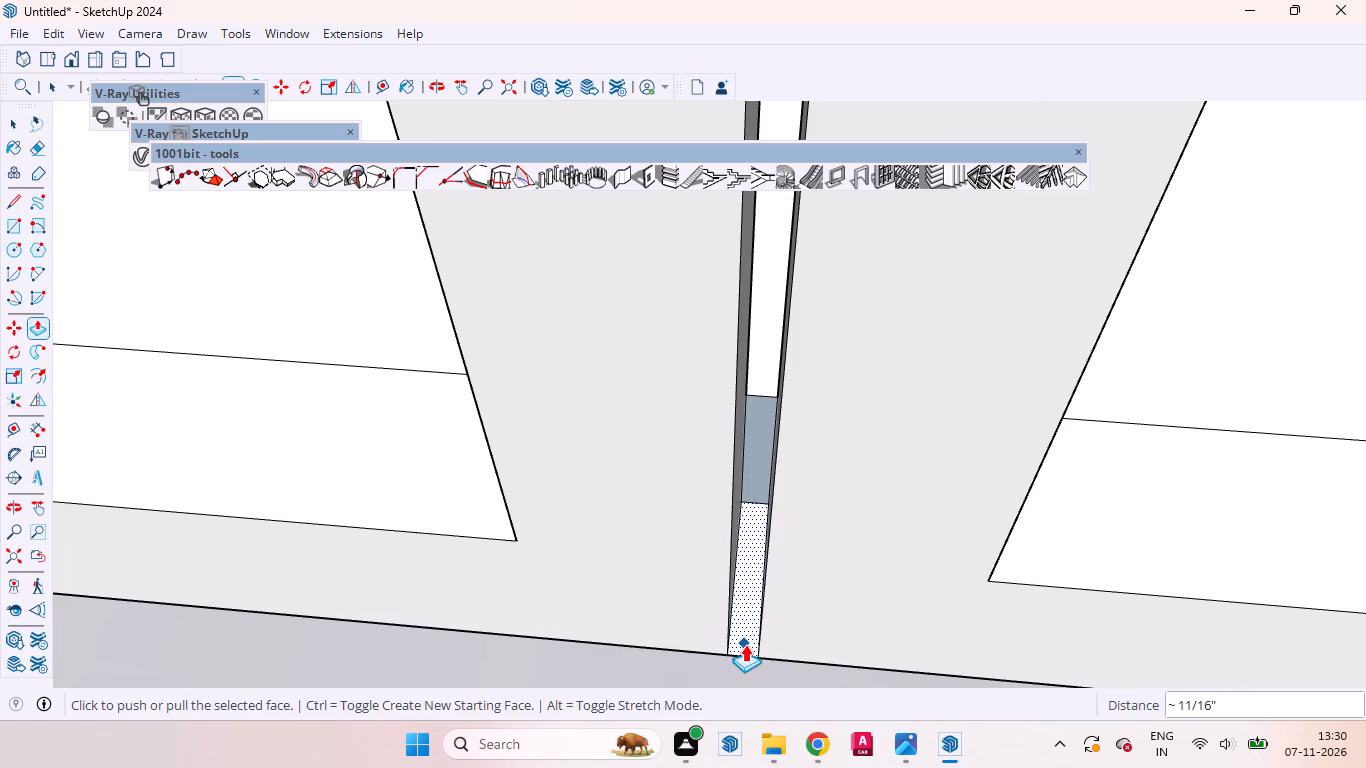
Reverse the back face inside the extended gap at the bottom frame.
key("space")
left_click(756, 460)
right_click(756, 459)
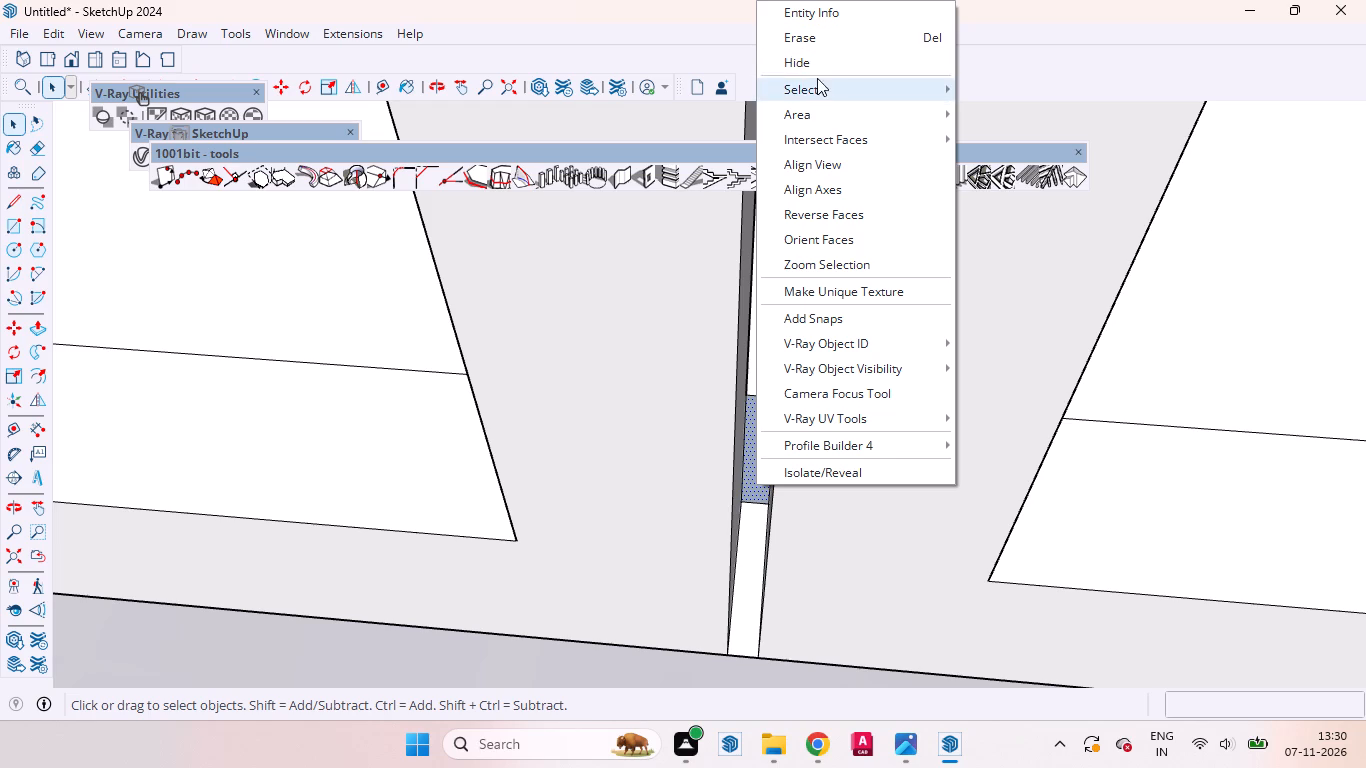
left_click(829, 218)
middle_click_drag(734, 480, 774, 274)
scroll(769, 279, "down", 6)
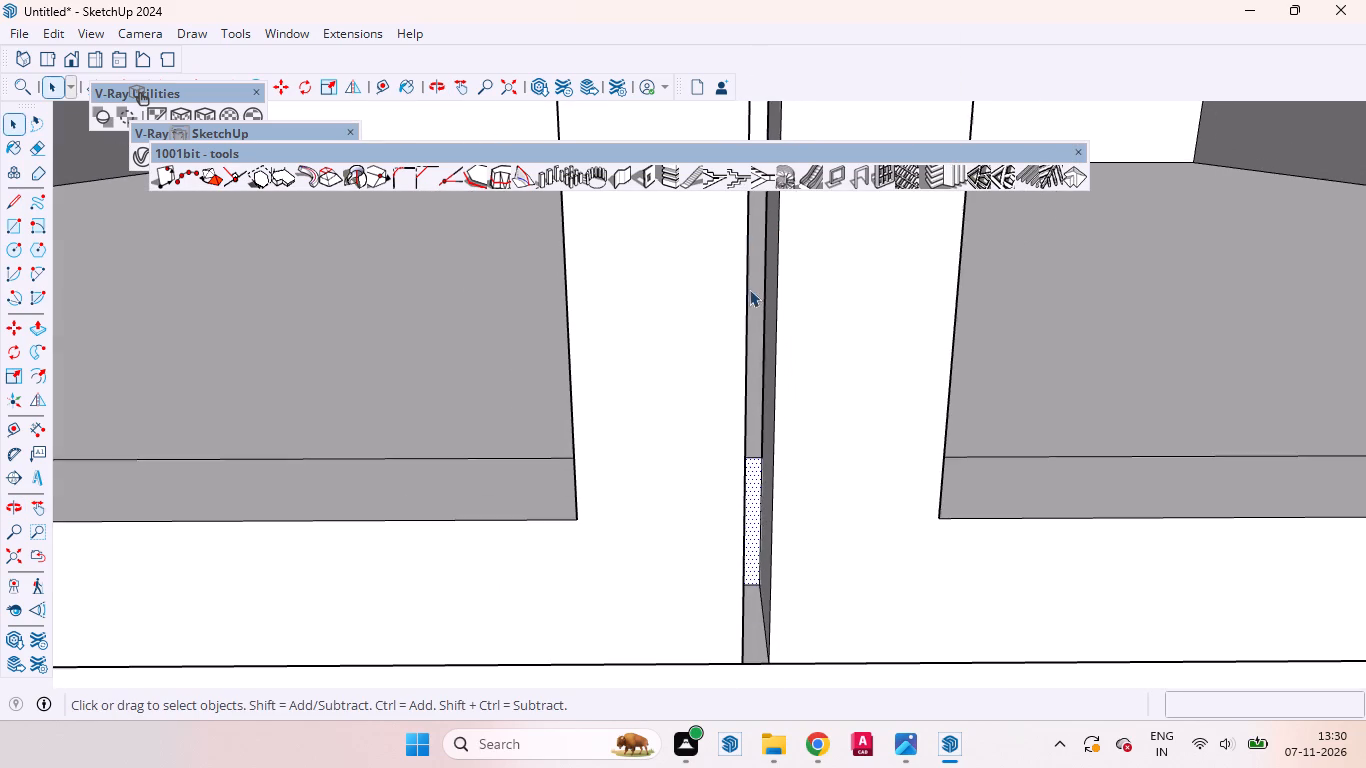
scroll(749, 289, "down", 7)
middle_click_drag(745, 554, 731, 324)
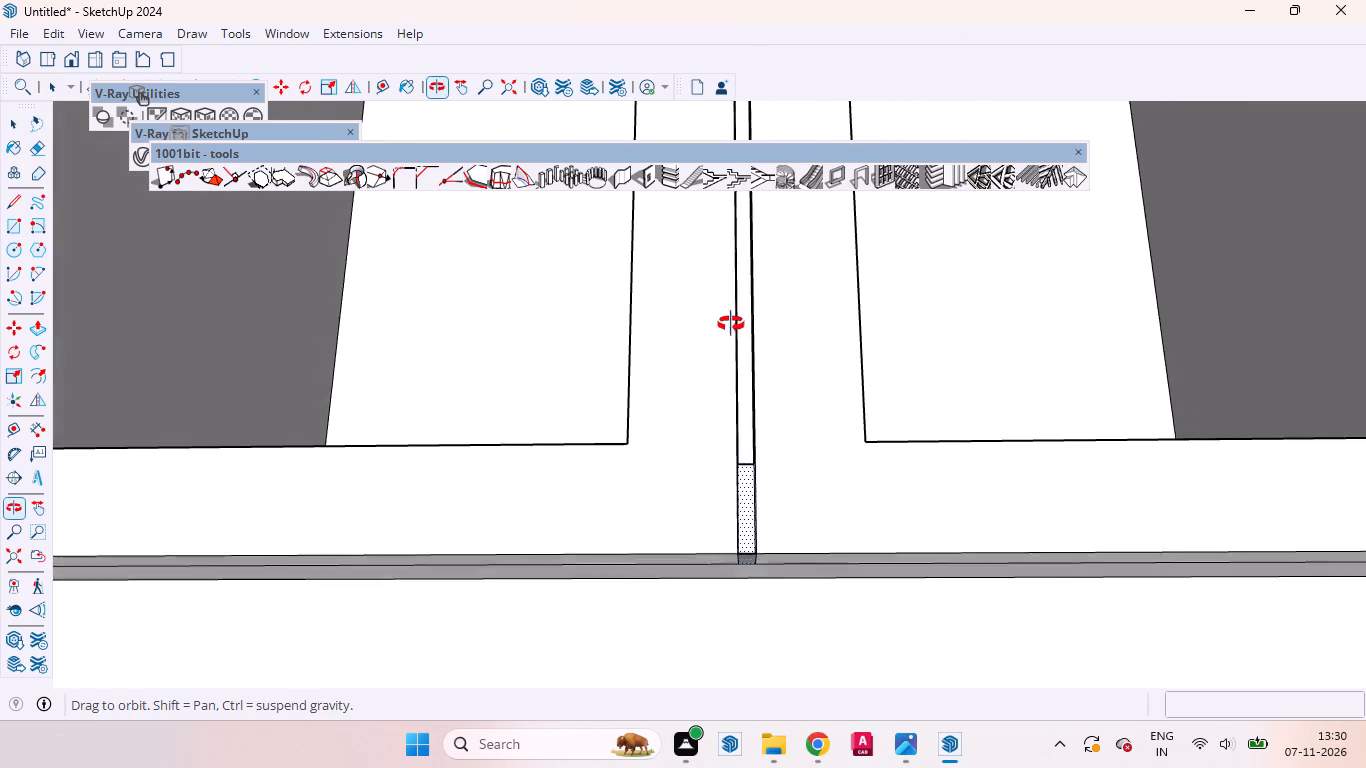
middle_click_drag(731, 324, 749, 286)
scroll(757, 519, "up", 17)
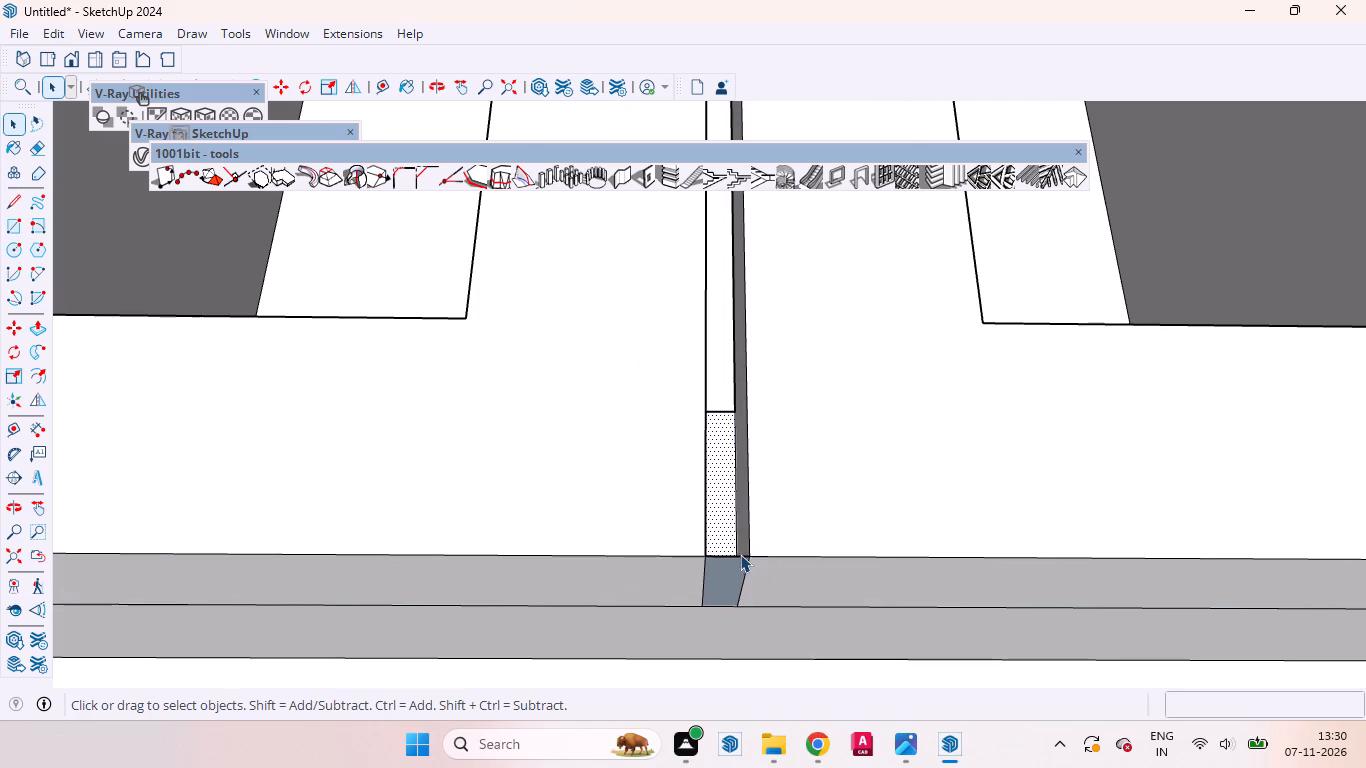
Erase the short edge across the gap between the posts, where its end face meets the bottom frame.
left_click(734, 563)
left_click(730, 559)
right_click(730, 559)
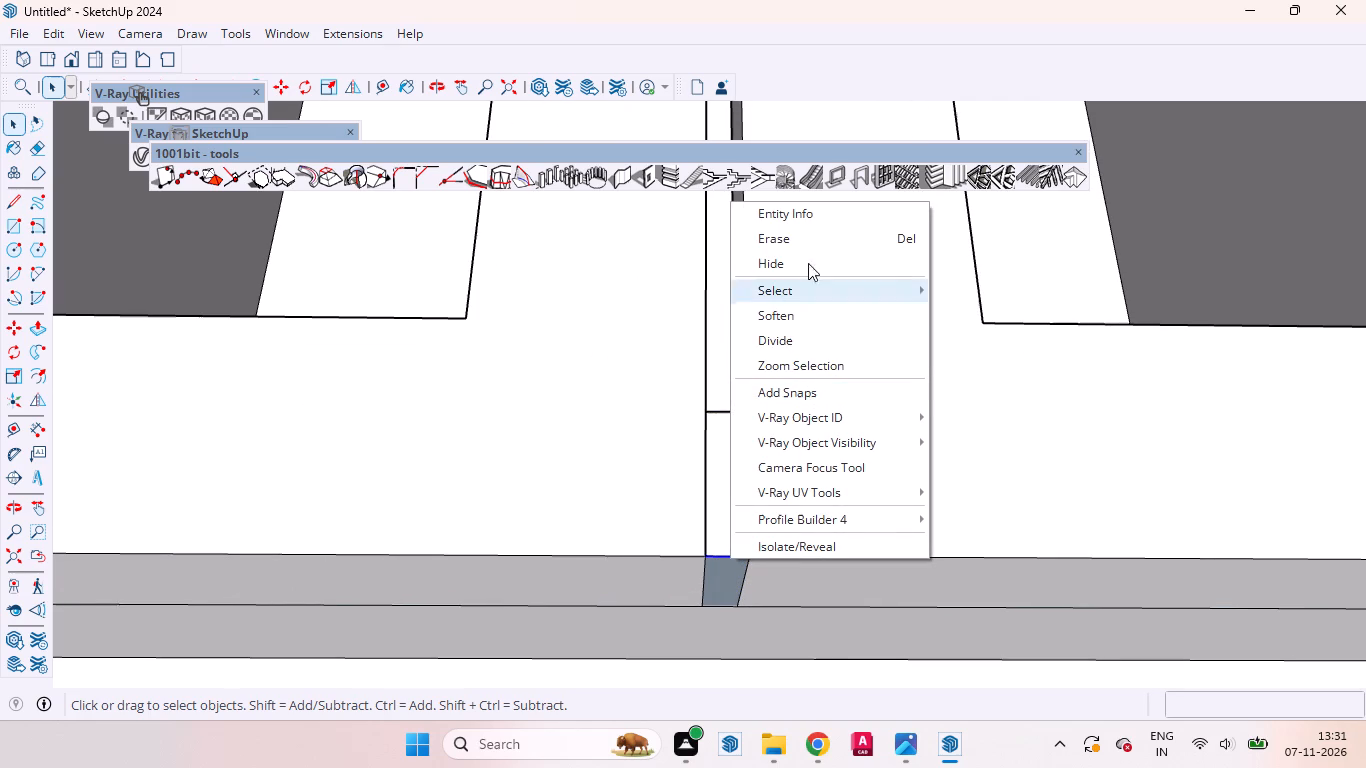
left_click(807, 246)
Copy the edges along the inner side of the recess's bottom frame and posts 3 mm onto the recess floor.
middle_click_drag(801, 343, 781, 660)
scroll(779, 657, "up", 1)
scroll(788, 553, "down", 7)
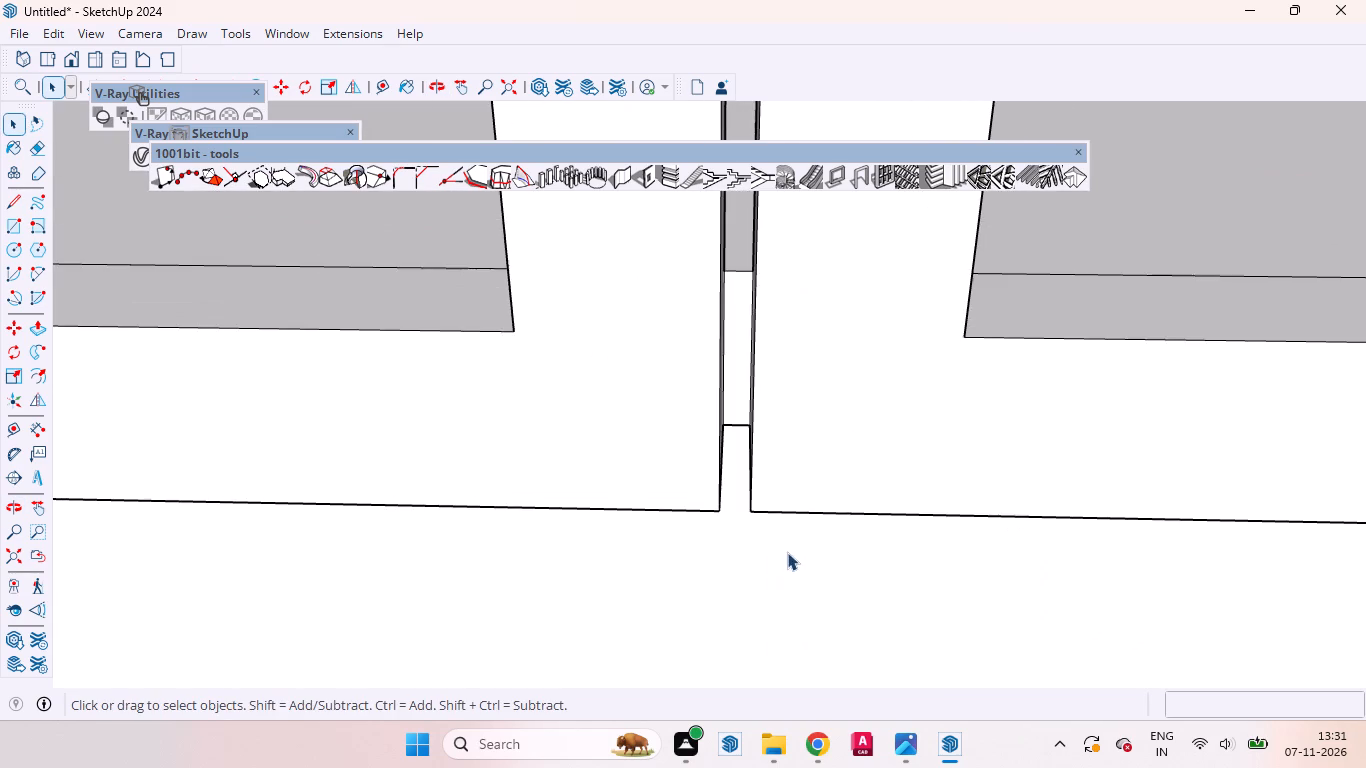
scroll(787, 552, "down", 9)
middle_click_drag(724, 528, 1278, 627)
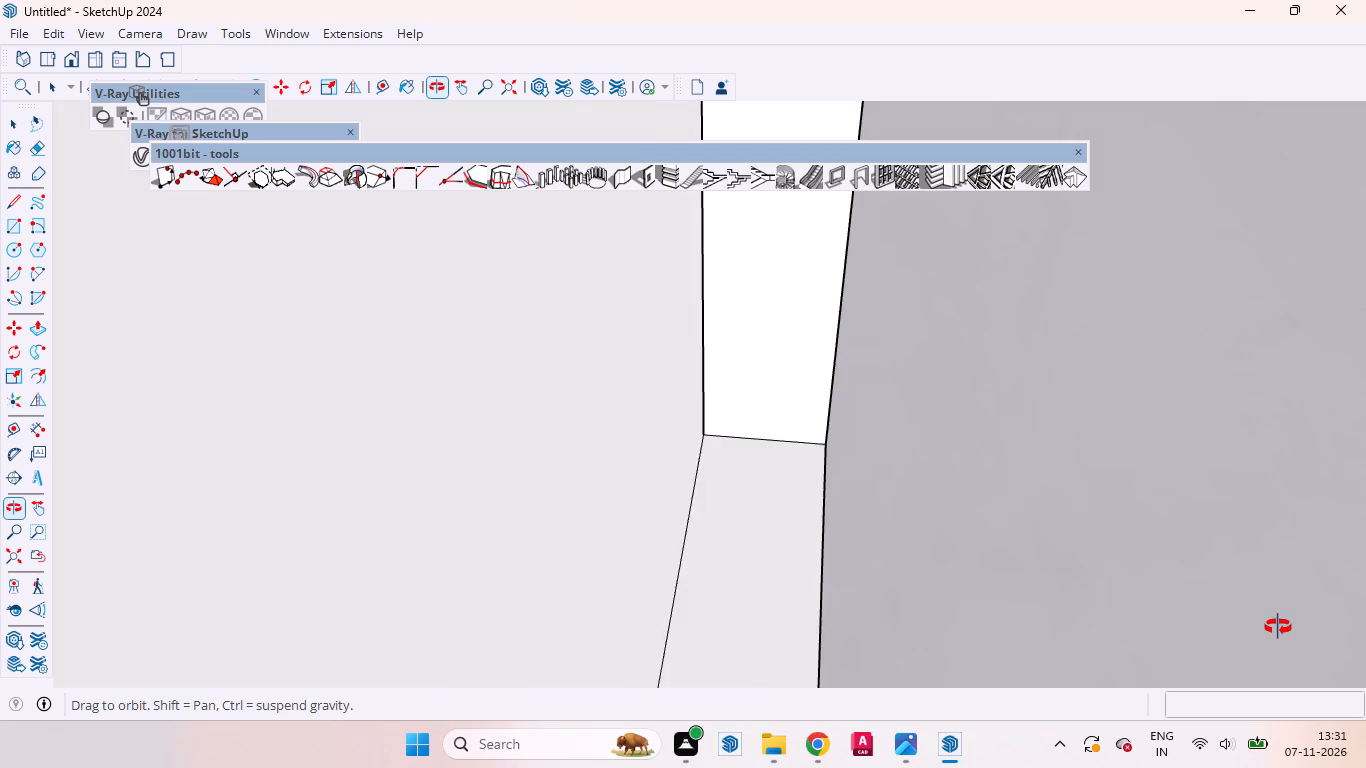
middle_click_drag(1278, 627, 1365, 613)
left_click(583, 611)
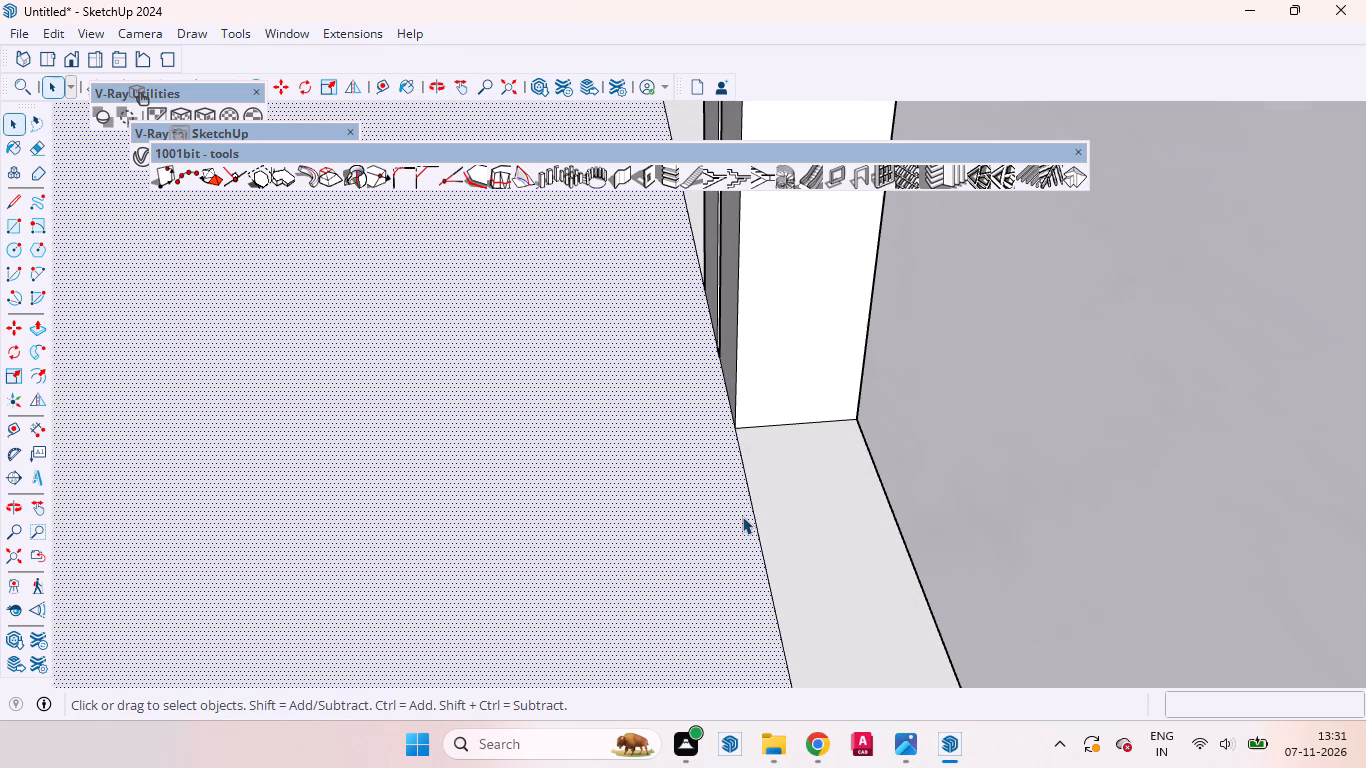
left_click(755, 519)
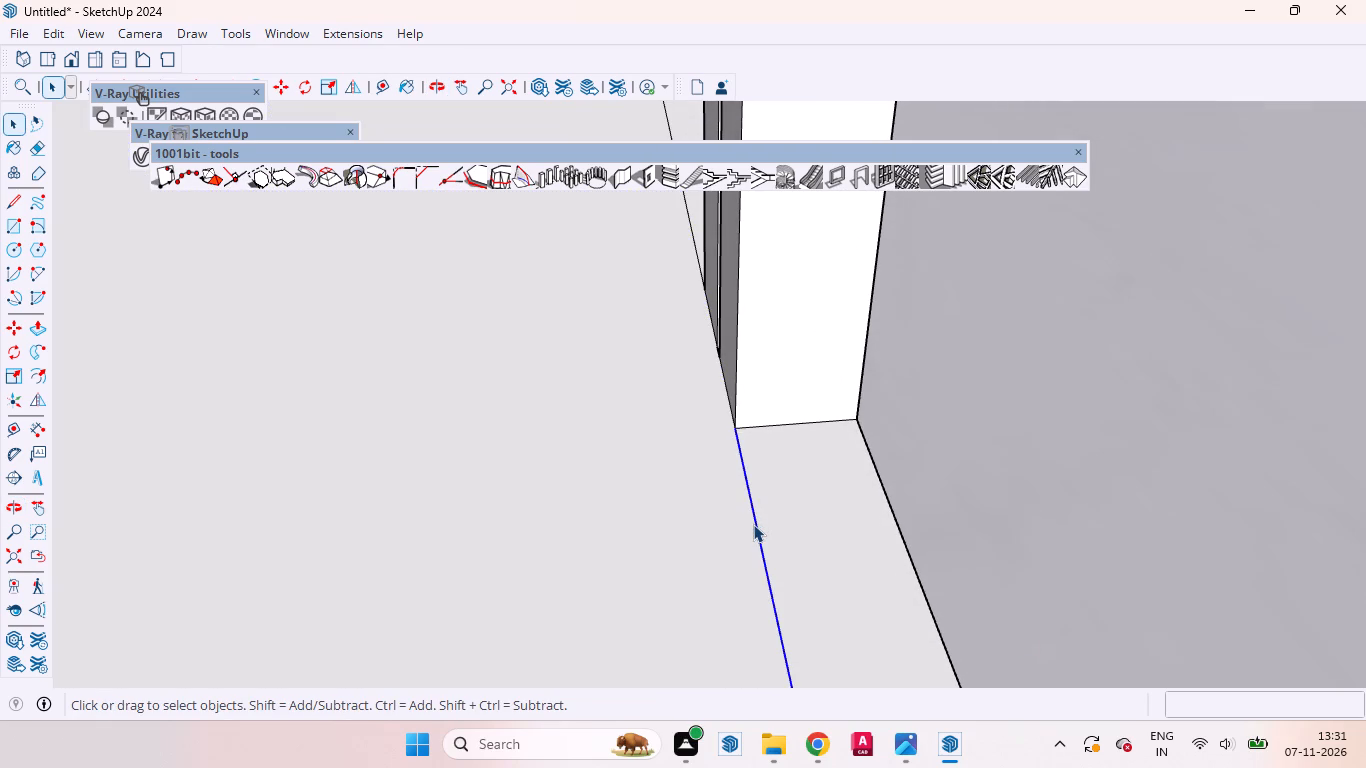
scroll(689, 394, "up", 7)
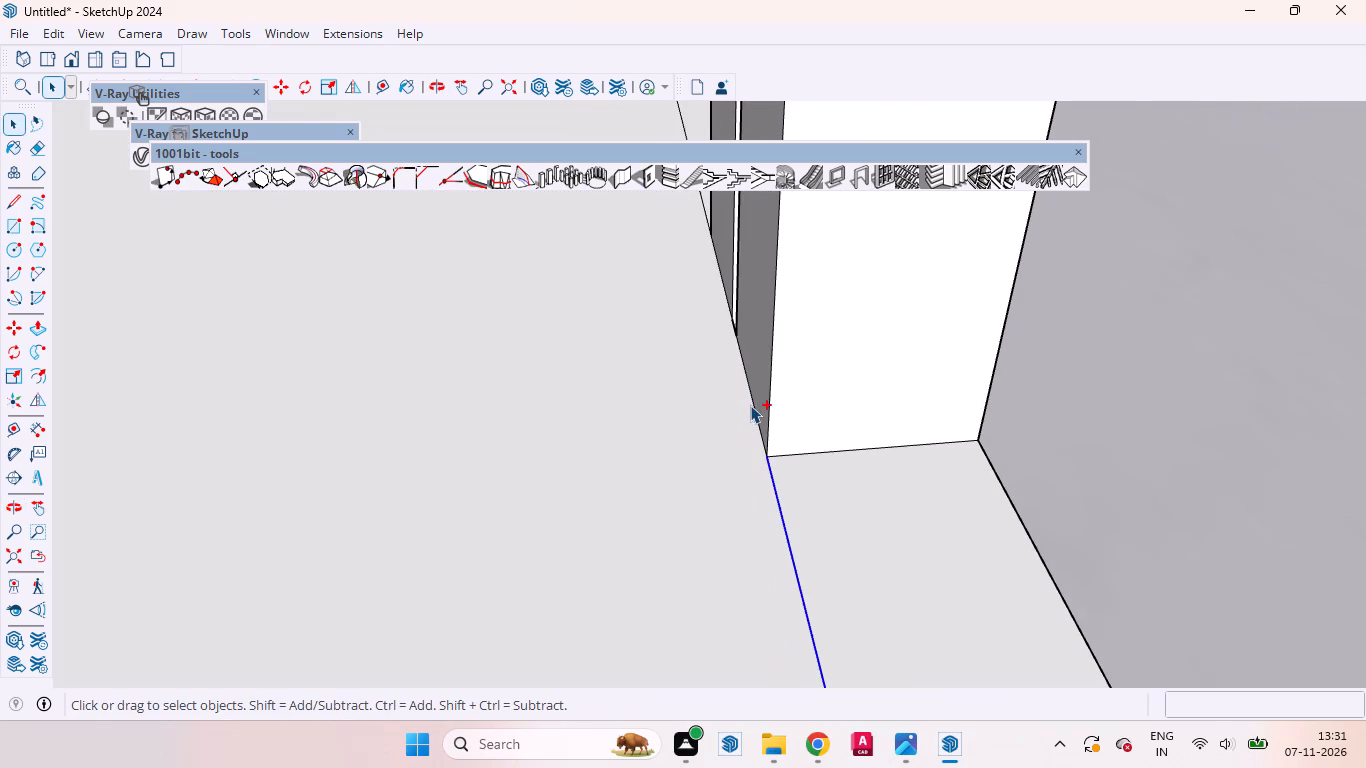
left_click(750, 405, "ctrl")
left_click(710, 477, "shift")
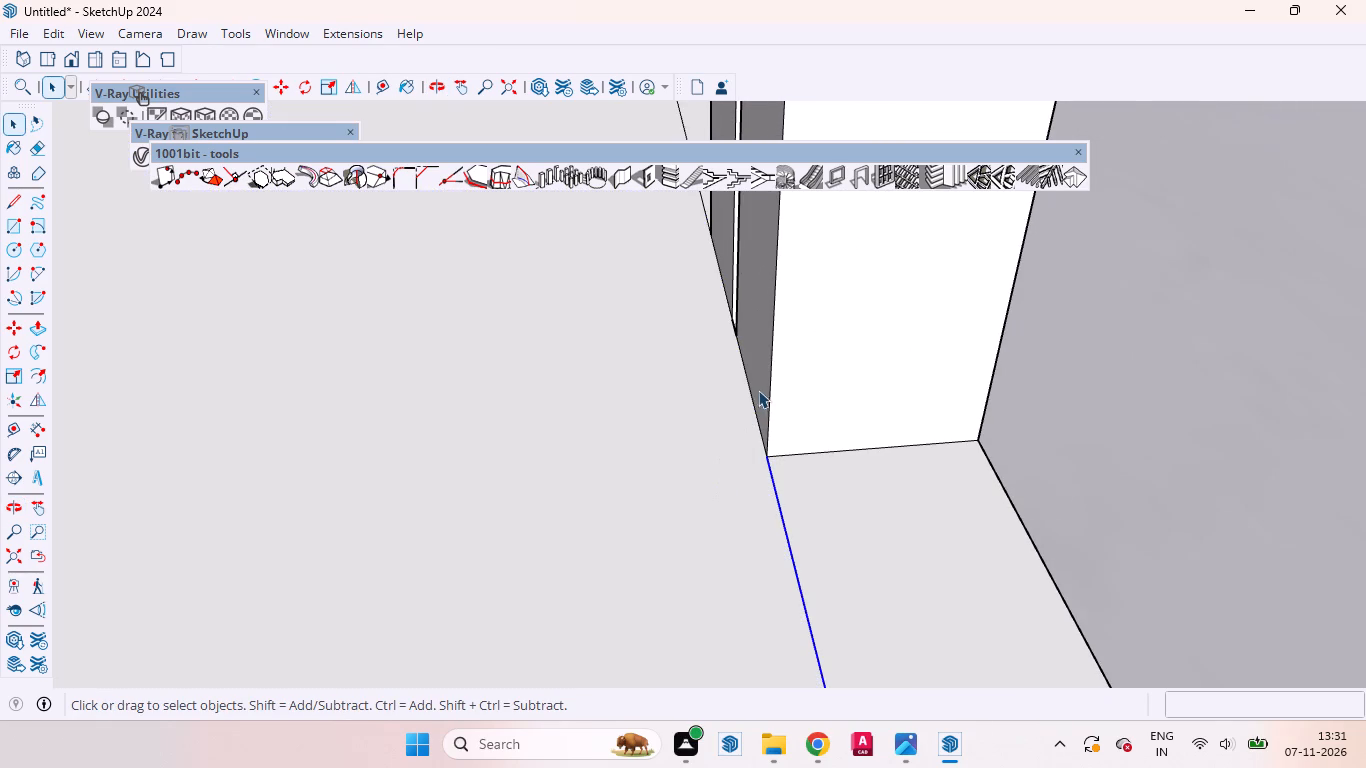
left_click(750, 390, "ctrl")
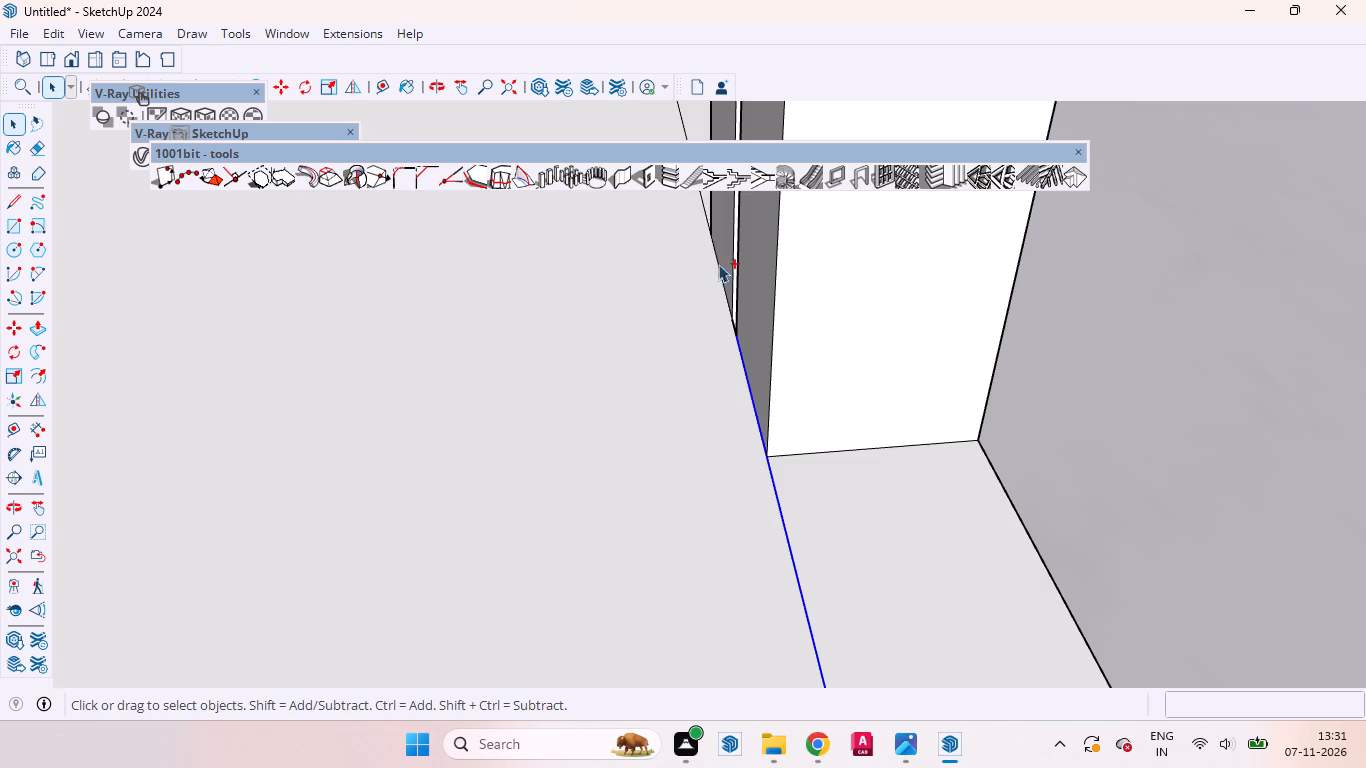
left_click(716, 266, "ctrl")
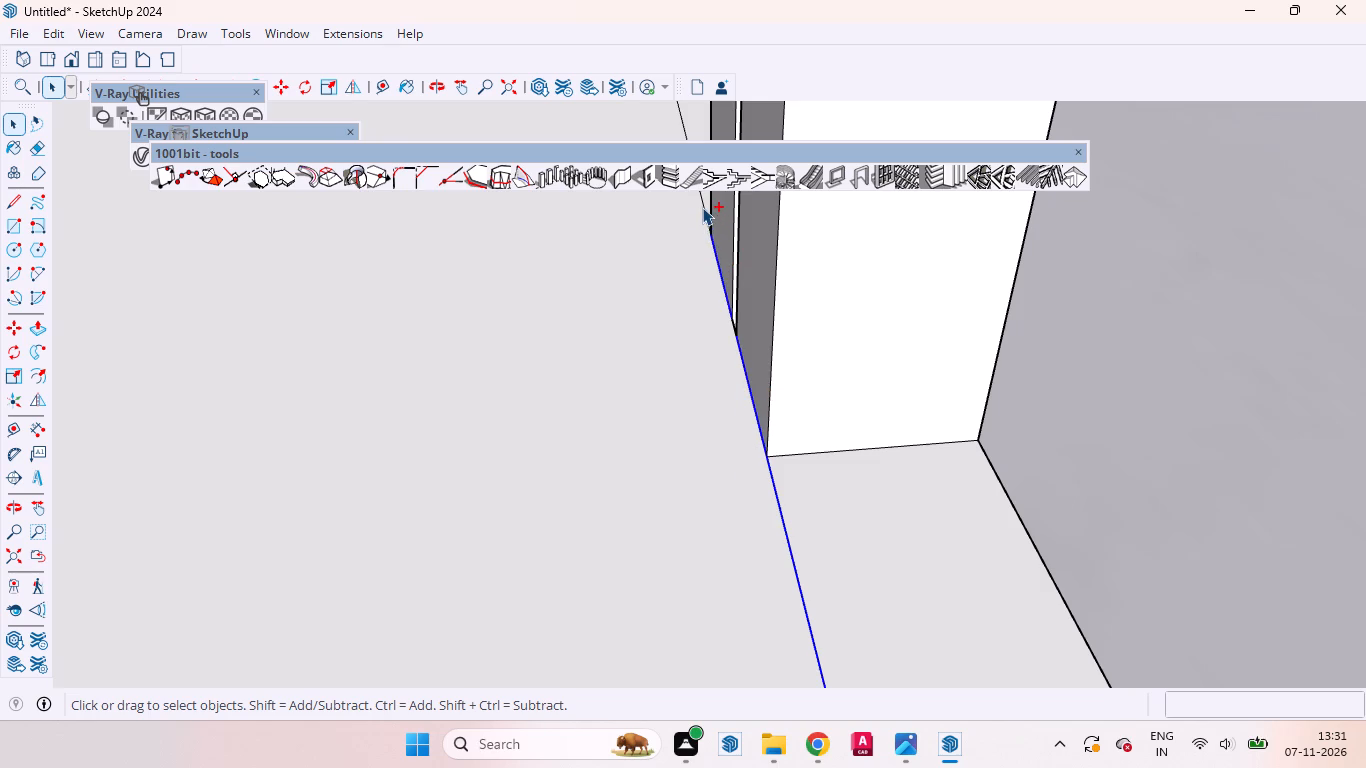
left_click(703, 201, "ctrl")
scroll(620, 312, "down", 3, "ctrl")
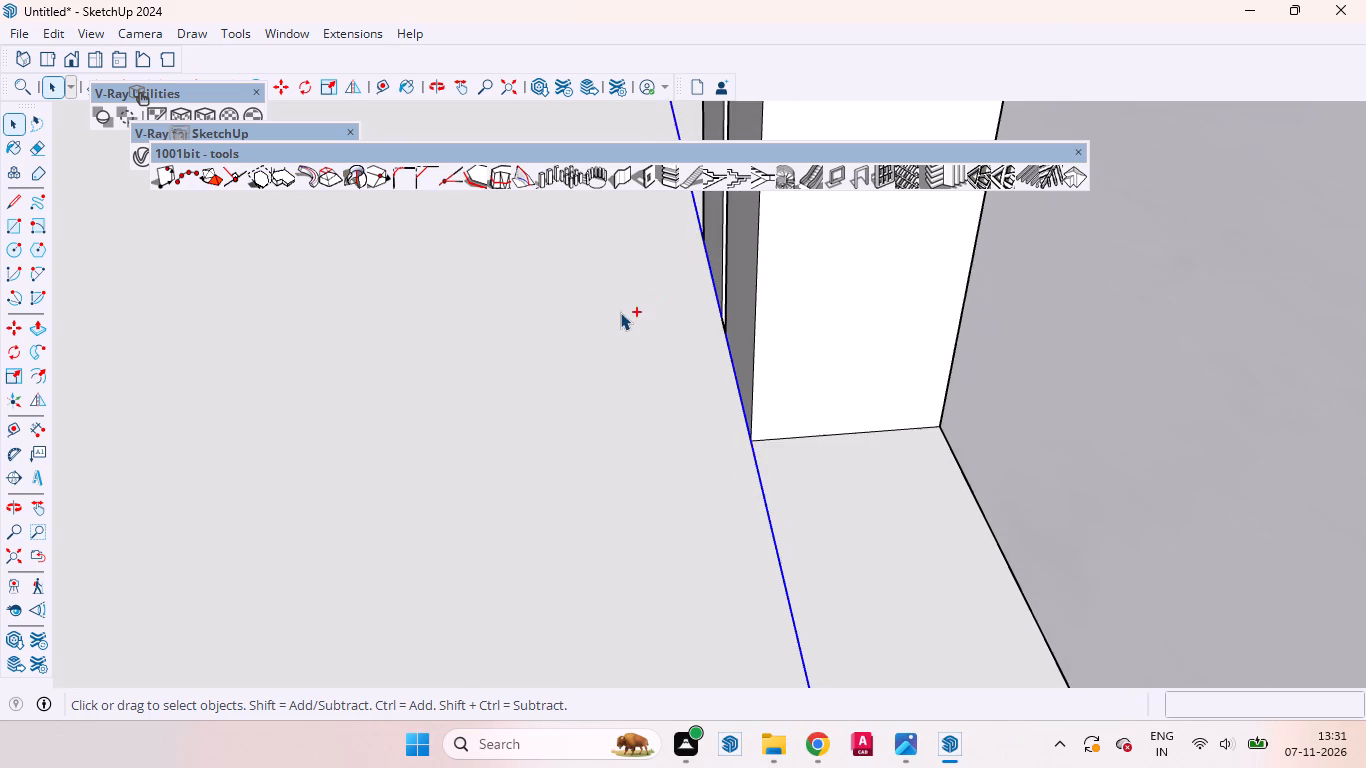
scroll(620, 312, "down", 5)
key("m")
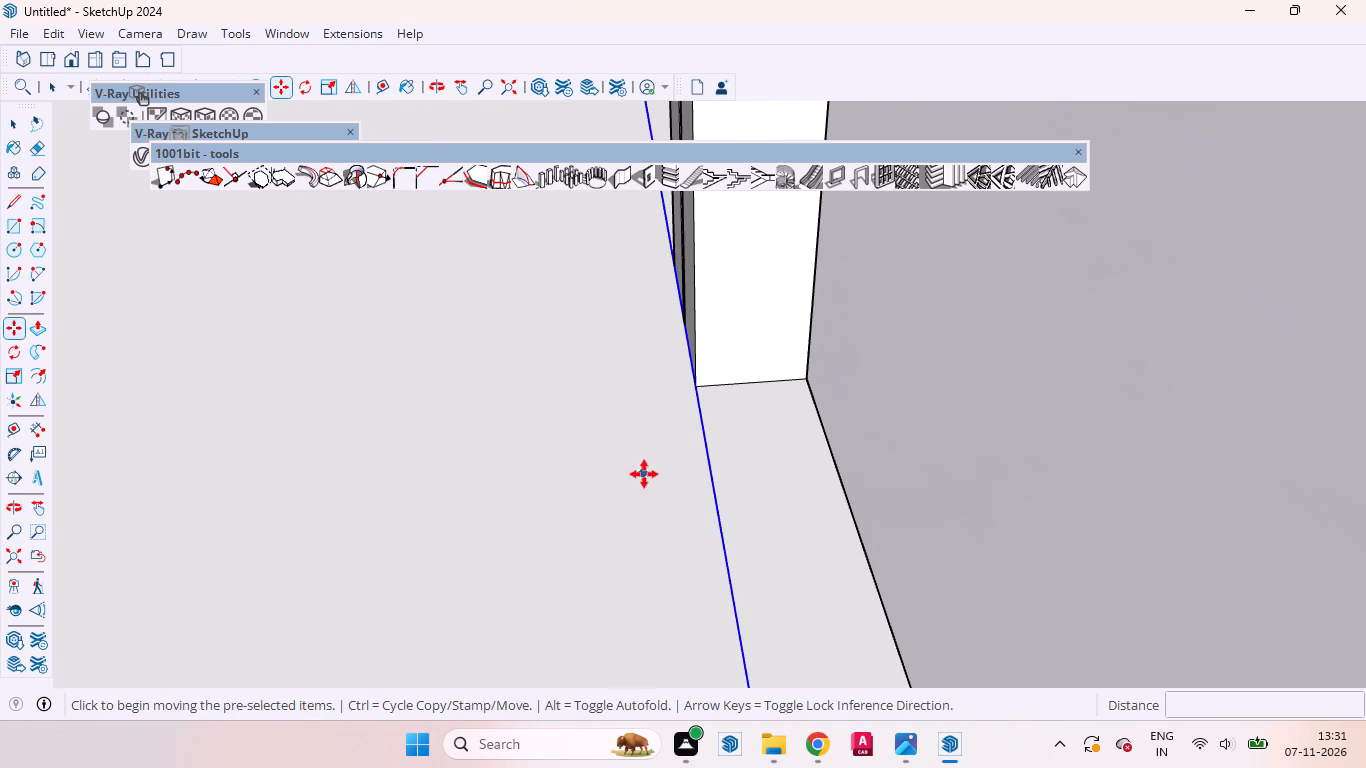
left_click(652, 474)
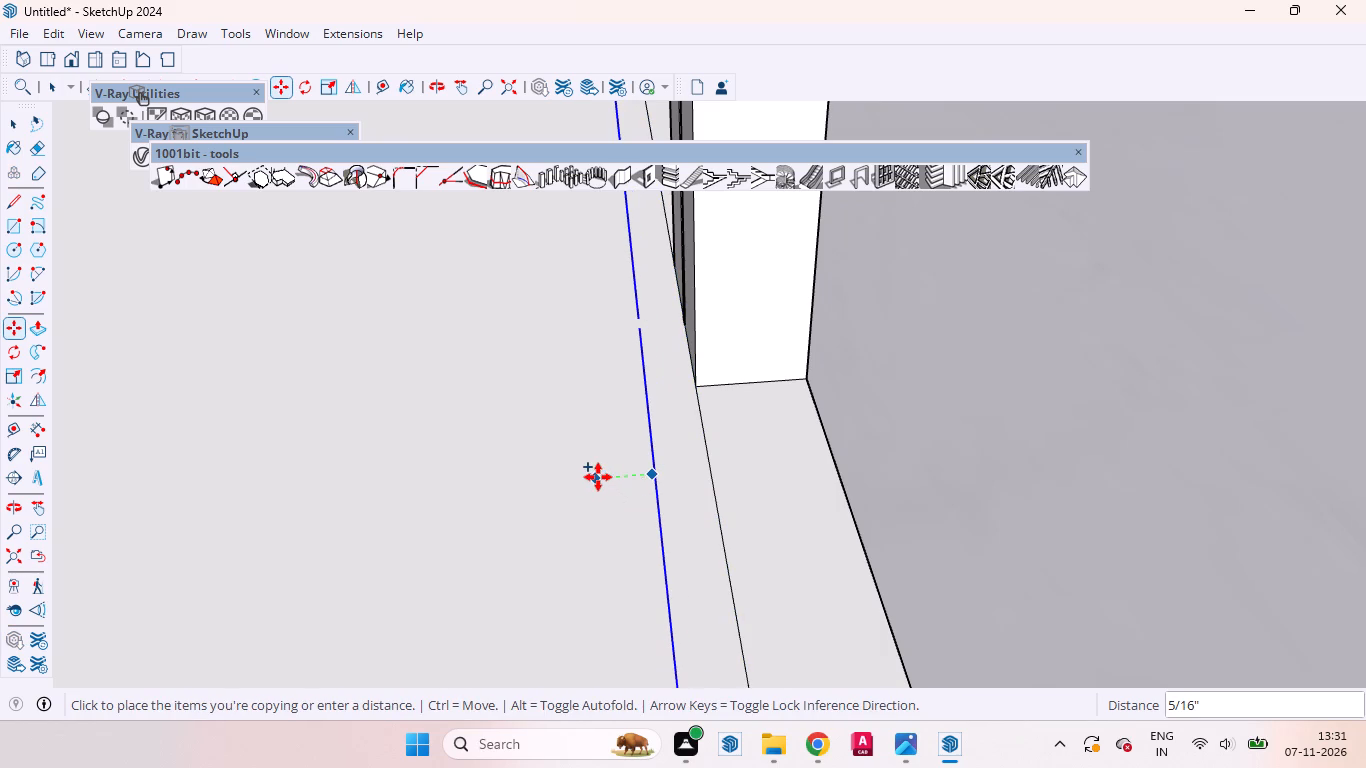
type("3mm")
key("Return")
key("space")
Draw a short line joining the copied edges across the break at the gap between the posts.
middle_click_drag(645, 345, 715, 388)
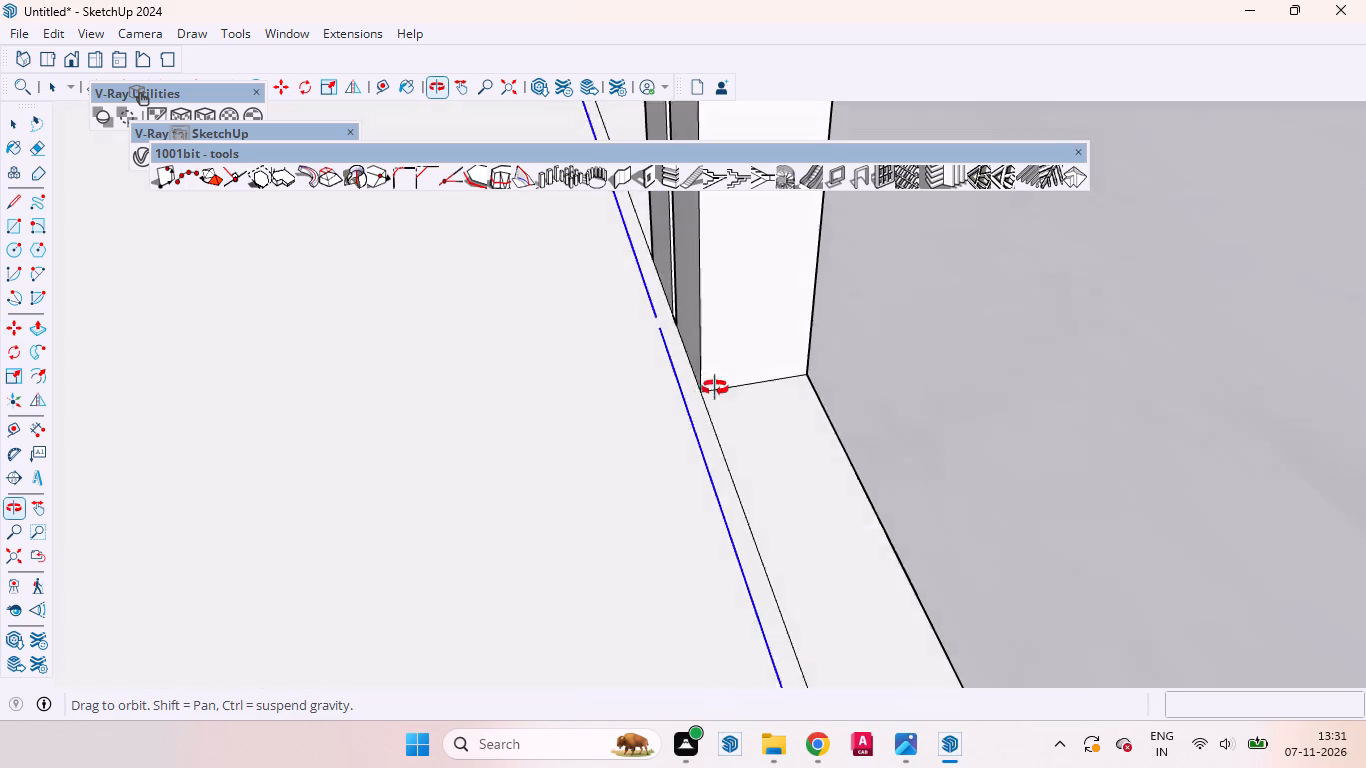
middle_click_drag(715, 388, 1080, 534)
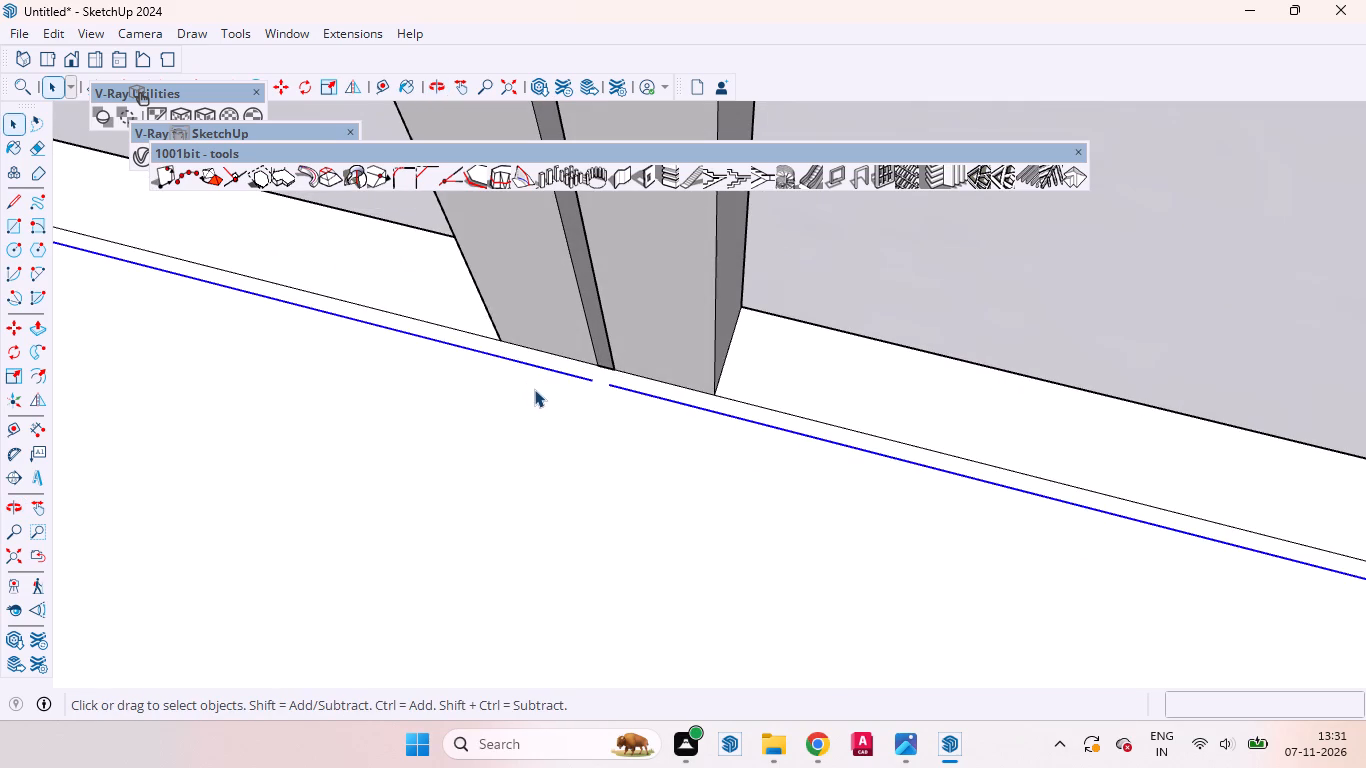
key("l")
scroll(546, 368, "up", 6)
left_click(596, 385)
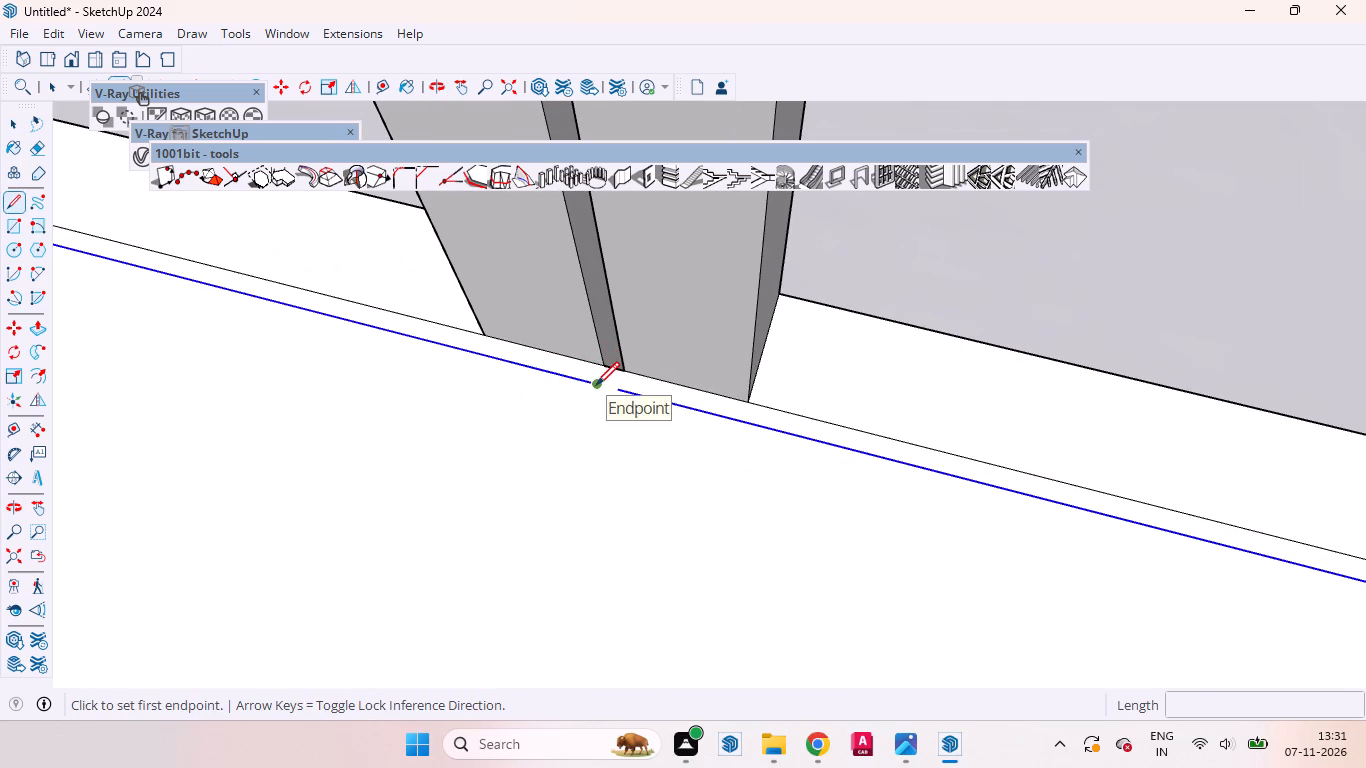
left_click(617, 392)
key("space")
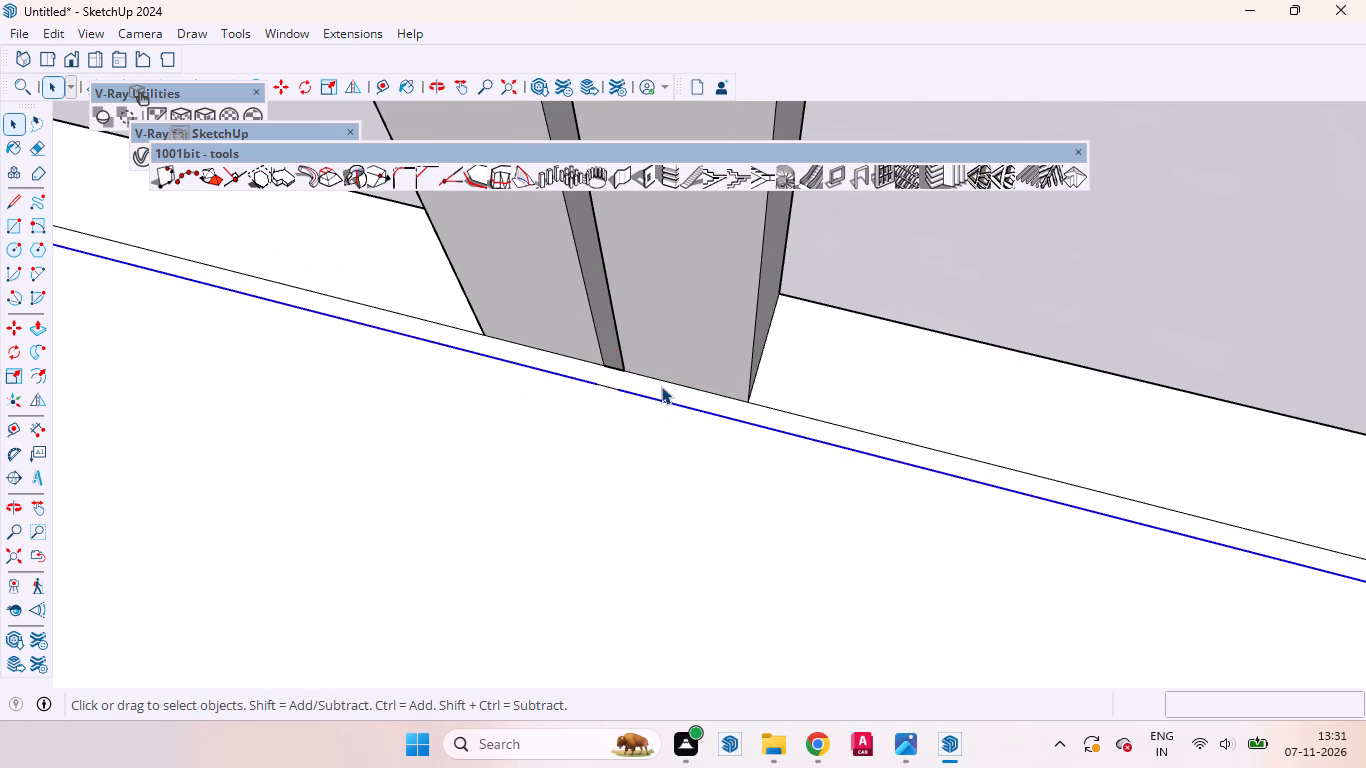
Push/Pull the 3 mm strip on the recess floor down, entering a distance of 18 mm.
left_click(661, 386)
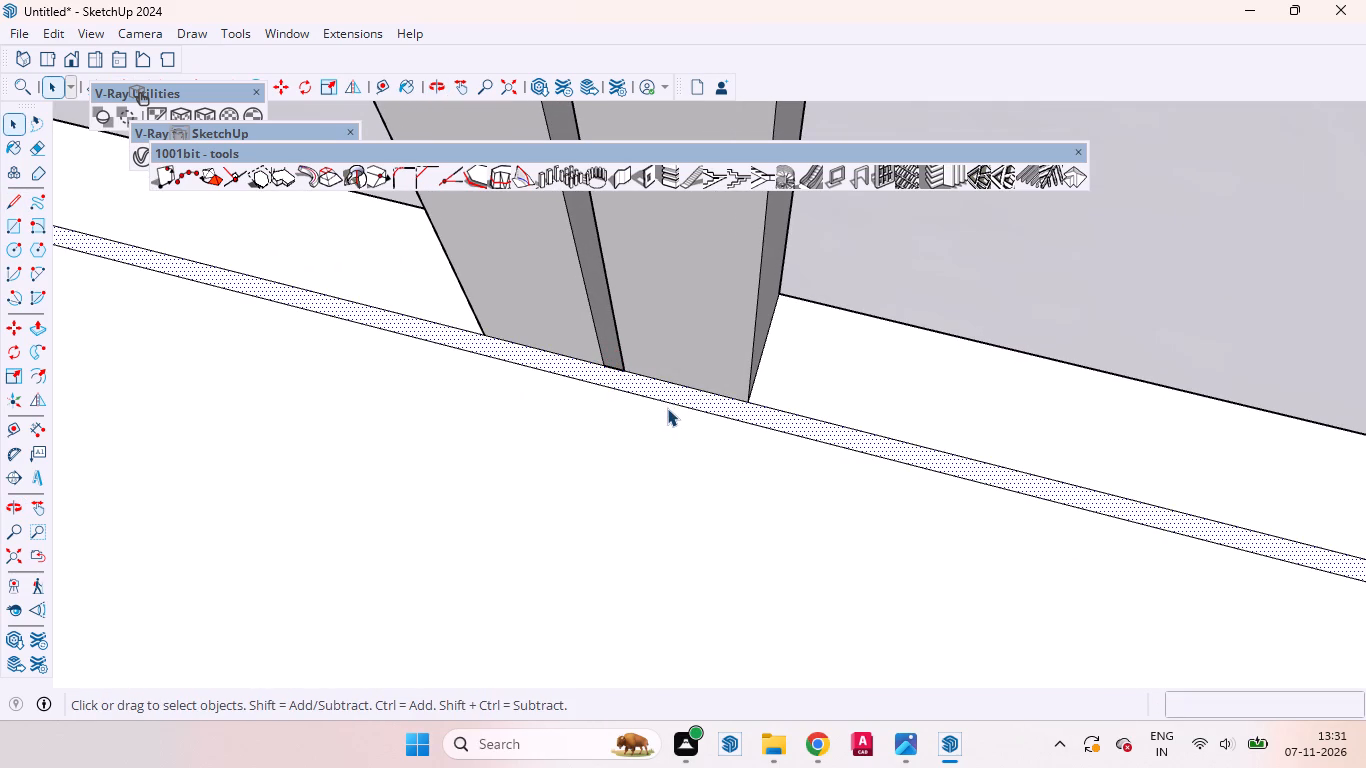
key("p")
scroll(677, 385, "up", 13)
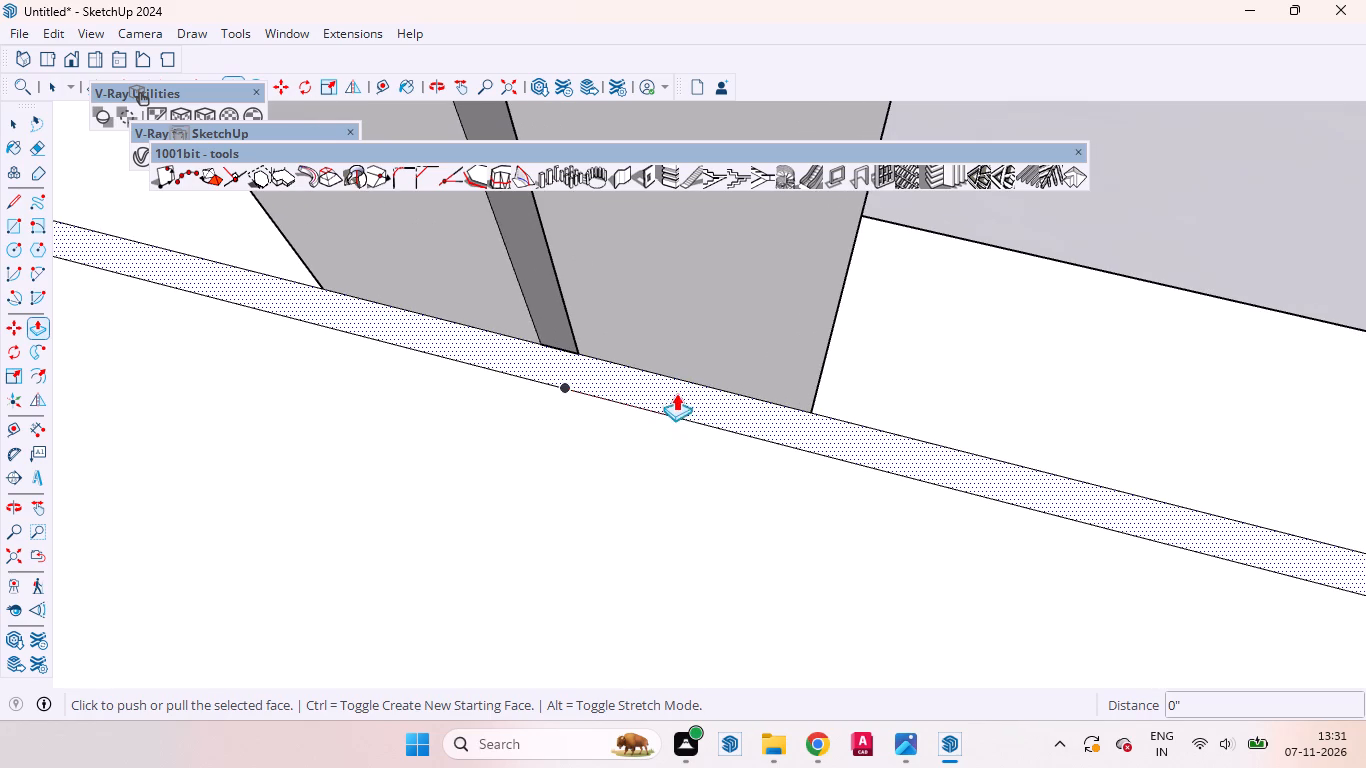
left_click(598, 372)
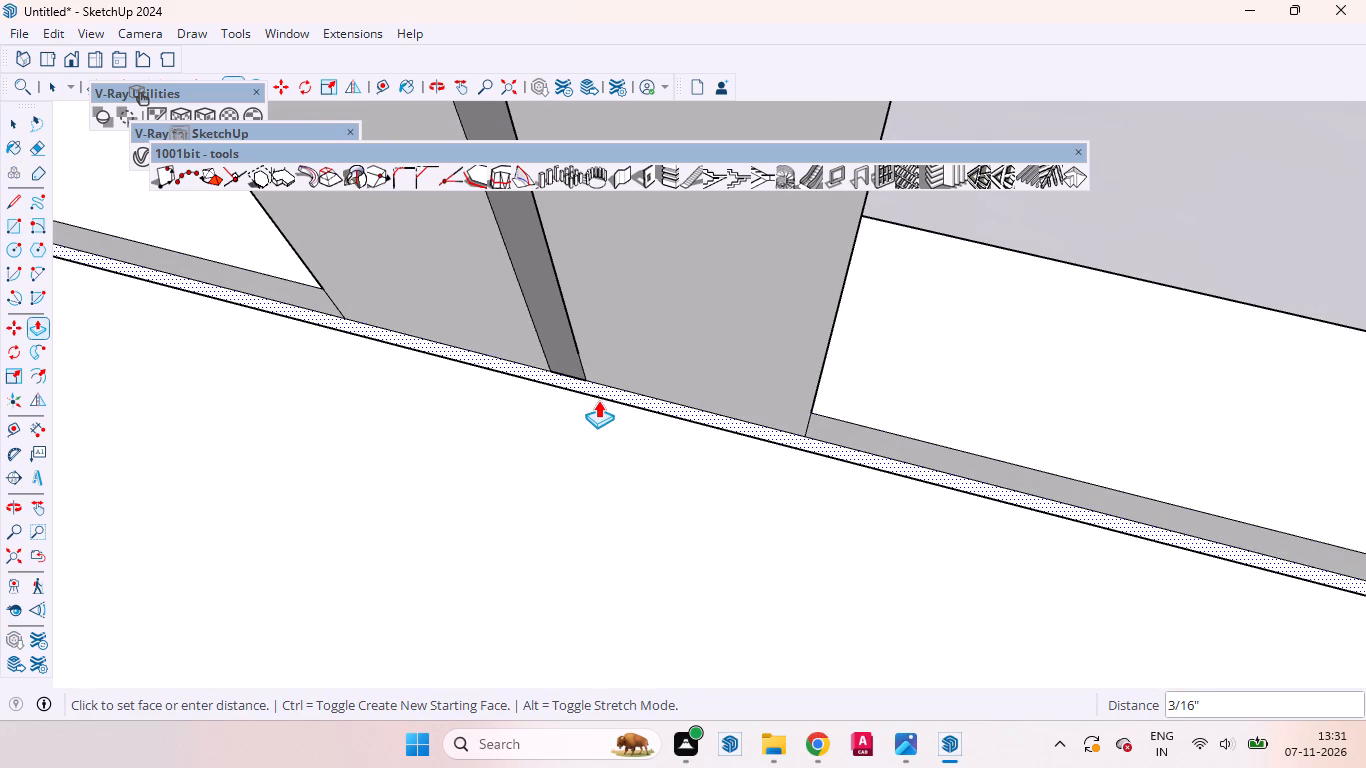
type("18mm")
key("Return")
middle_click_drag(620, 409, 222, 464)
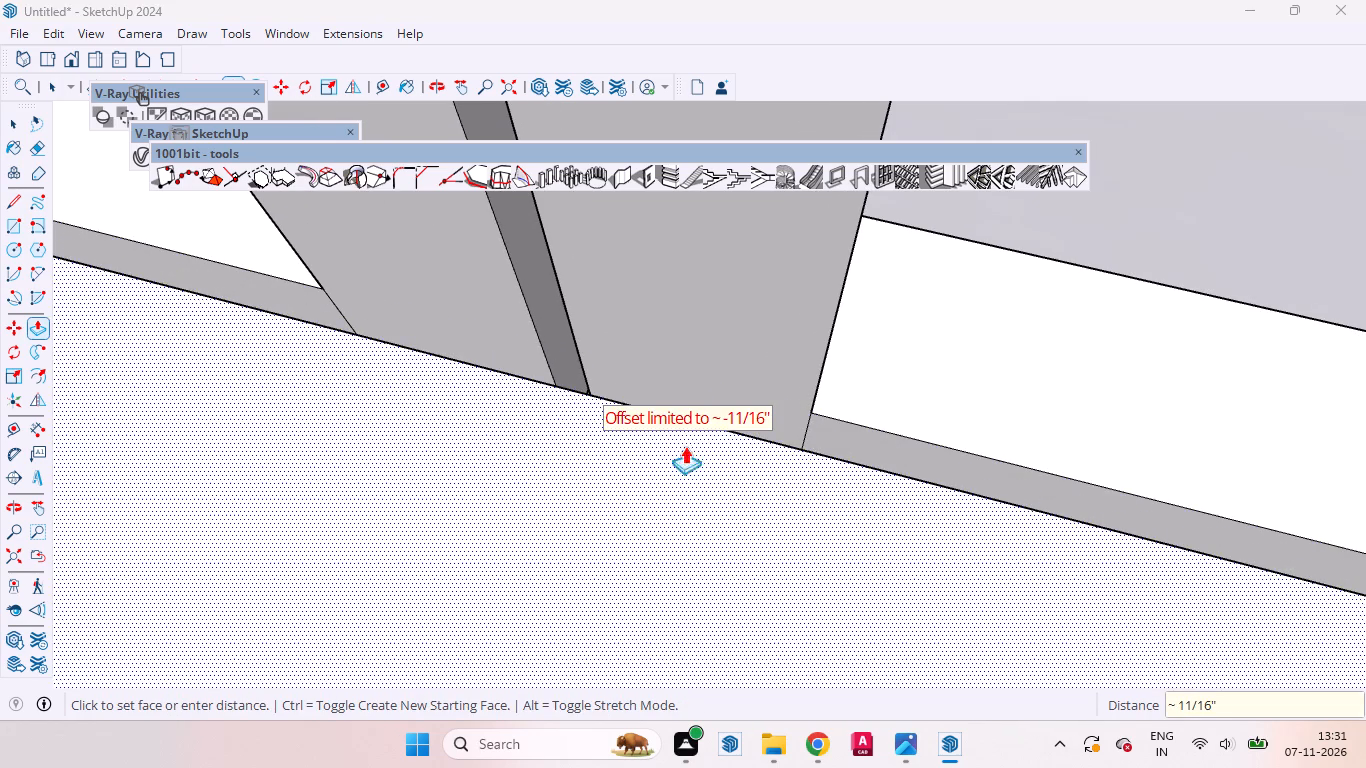
middle_click_drag(802, 414, 79, 295)
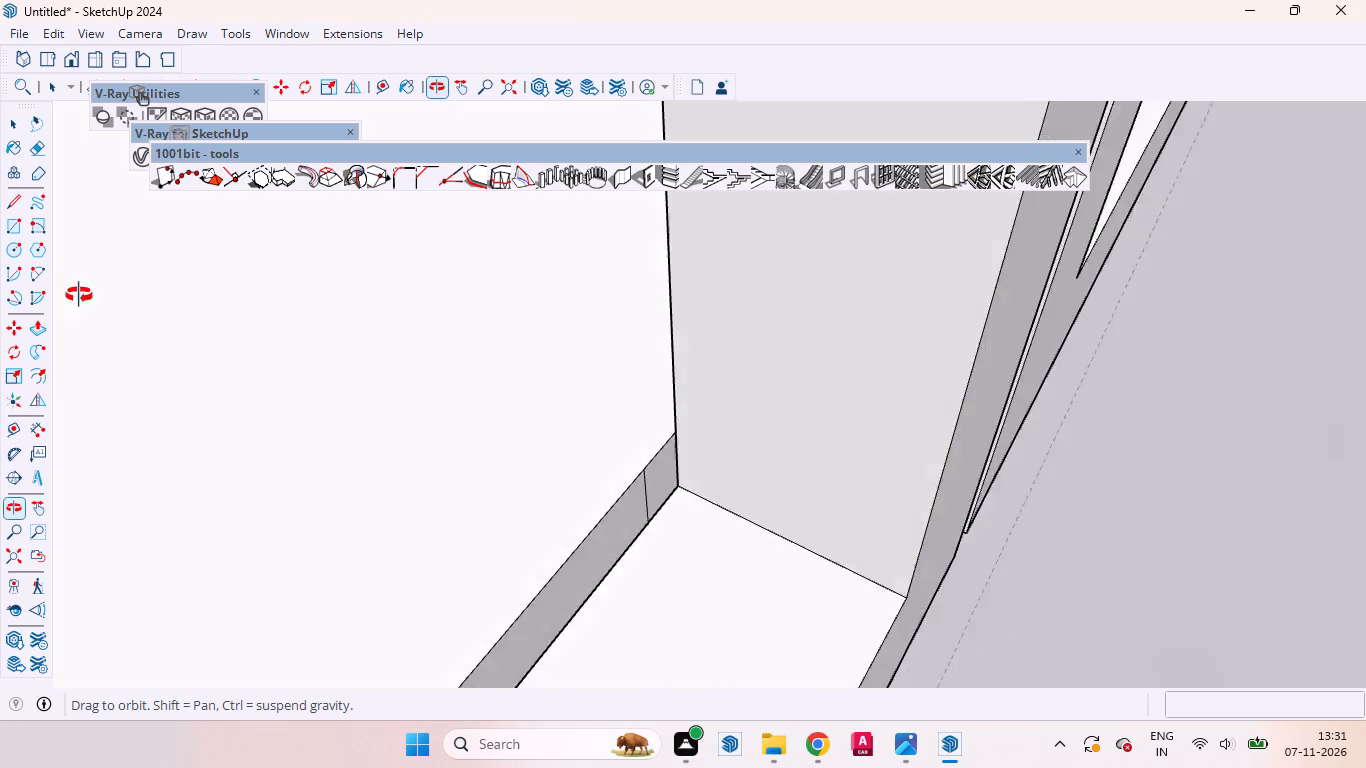
middle_click_drag(79, 295, 383, 421)
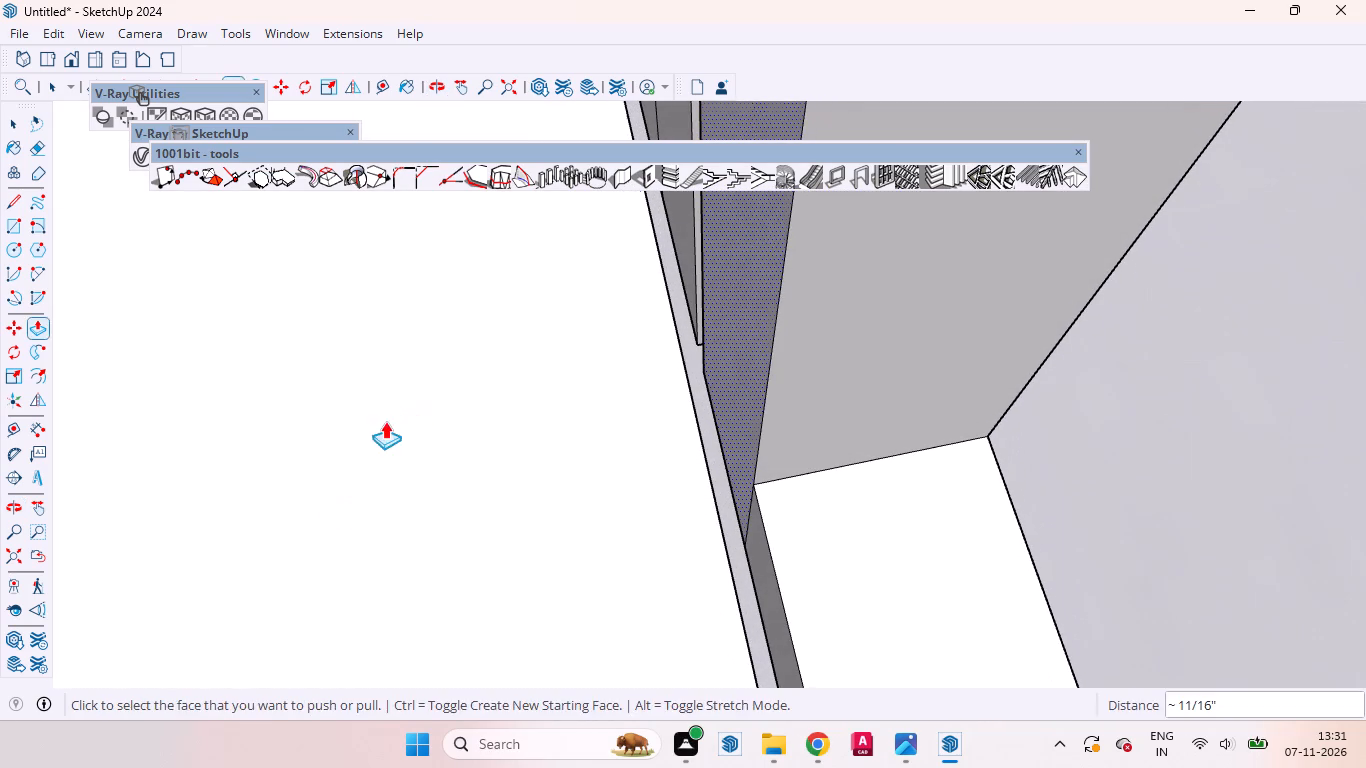
key("space")
Examine the new groove along the recess floor and the bottom frame from inside and from the front.
scroll(590, 469, "down", 15)
scroll(728, 343, "up", 1)
scroll(728, 343, "down", 8)
scroll(738, 341, "up", 1)
scroll(739, 341, "down", 4)
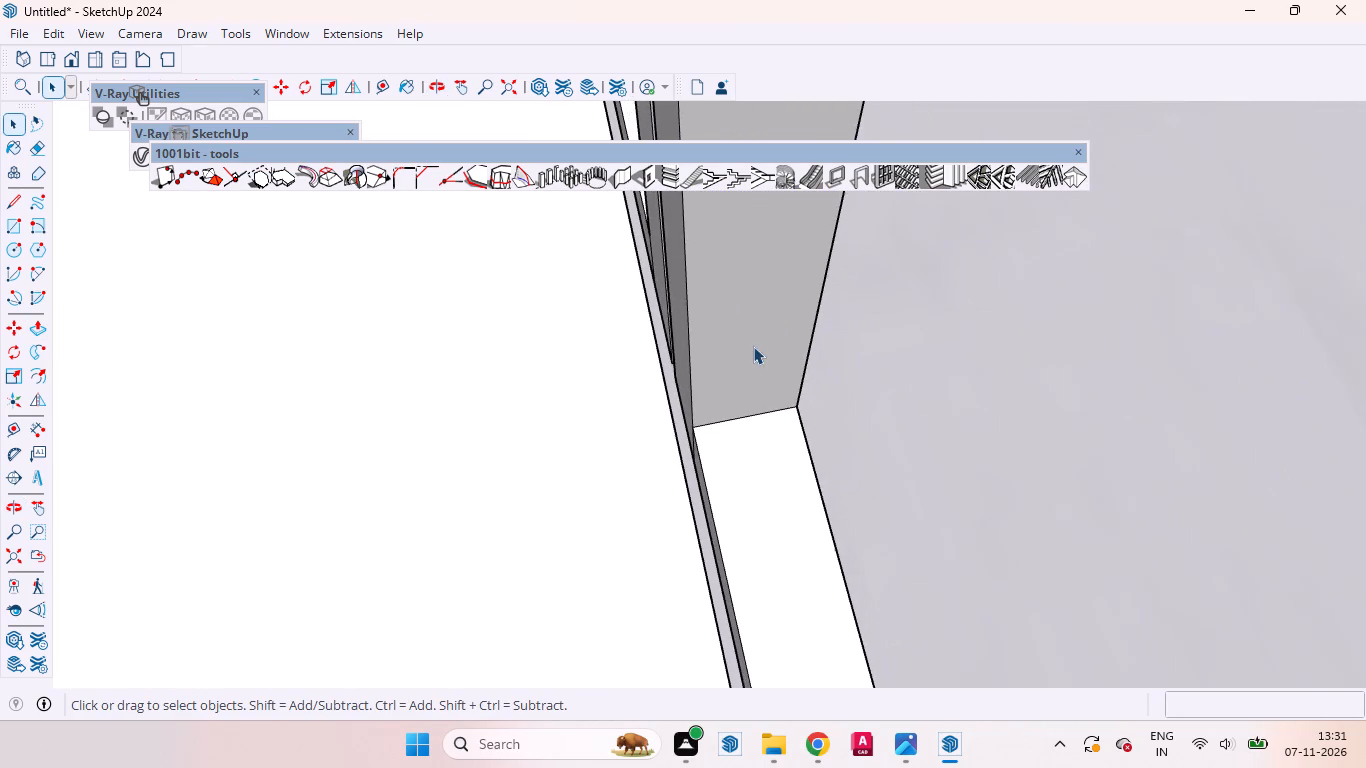
scroll(753, 346, "down", 3)
middle_click_drag(791, 409, 101, 302)
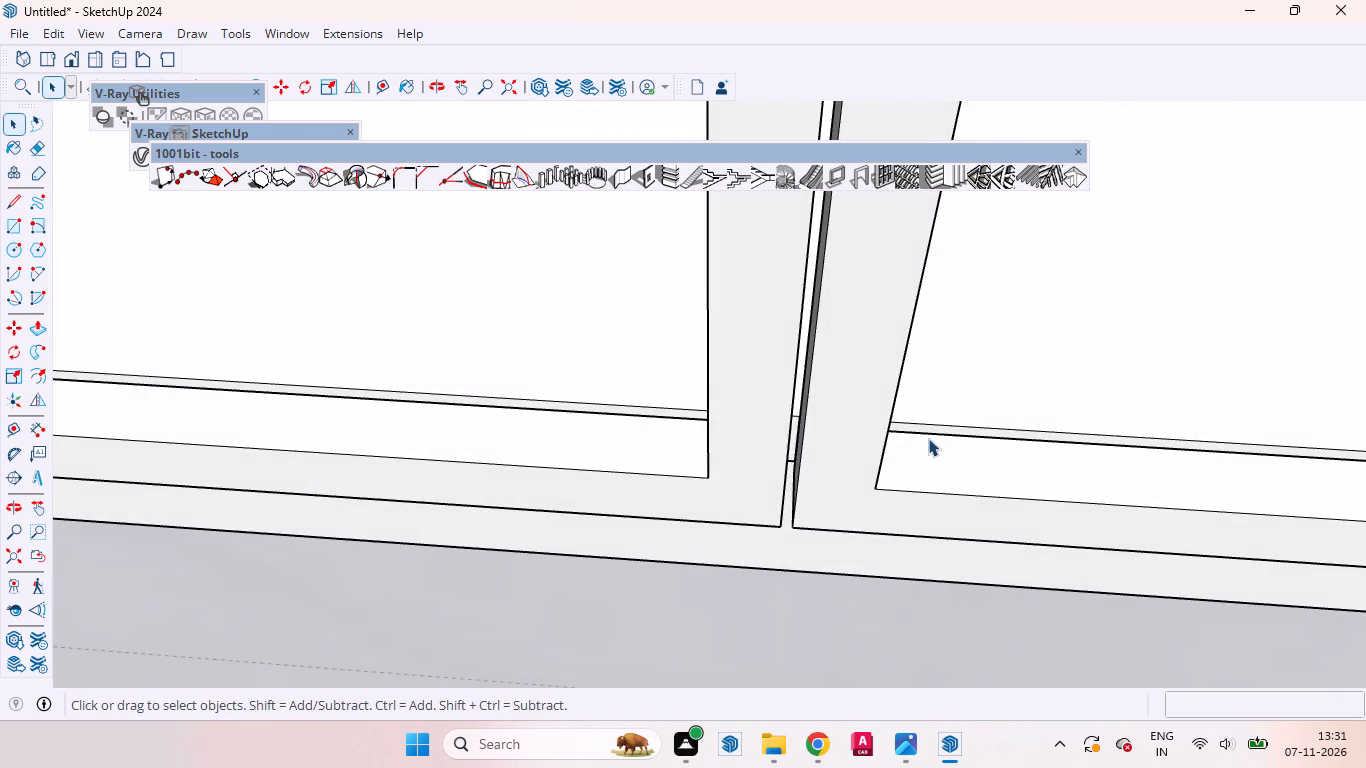
scroll(930, 438, "down", 9)
scroll(915, 463, "up", 1)
scroll(912, 468, "down", 10)
scroll(757, 509, "up", 1)
scroll(757, 509, "down", 15)
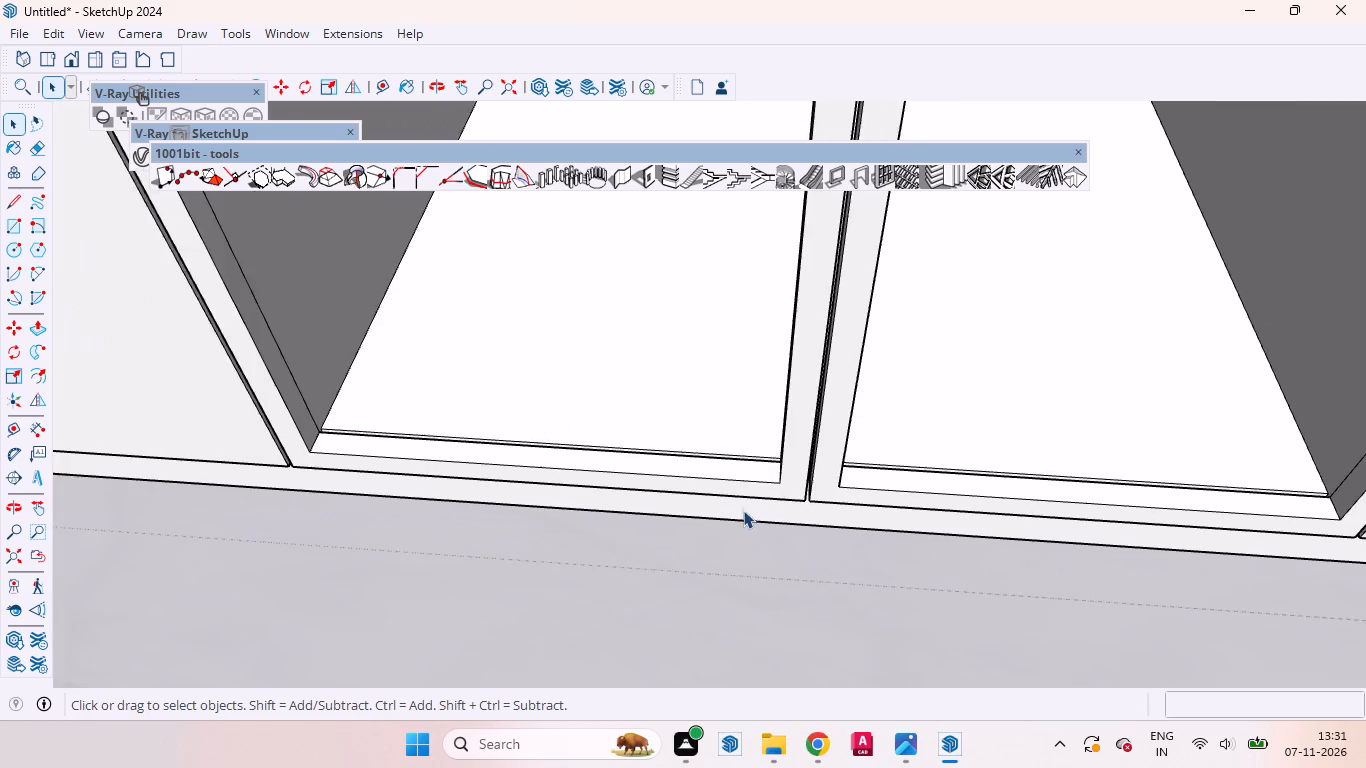
scroll(743, 510, "down", 4)
middle_click_drag(740, 534, 552, 573)
scroll(441, 341, "up", 3)
scroll(441, 341, "down", 1)
scroll(441, 341, "up", 3)
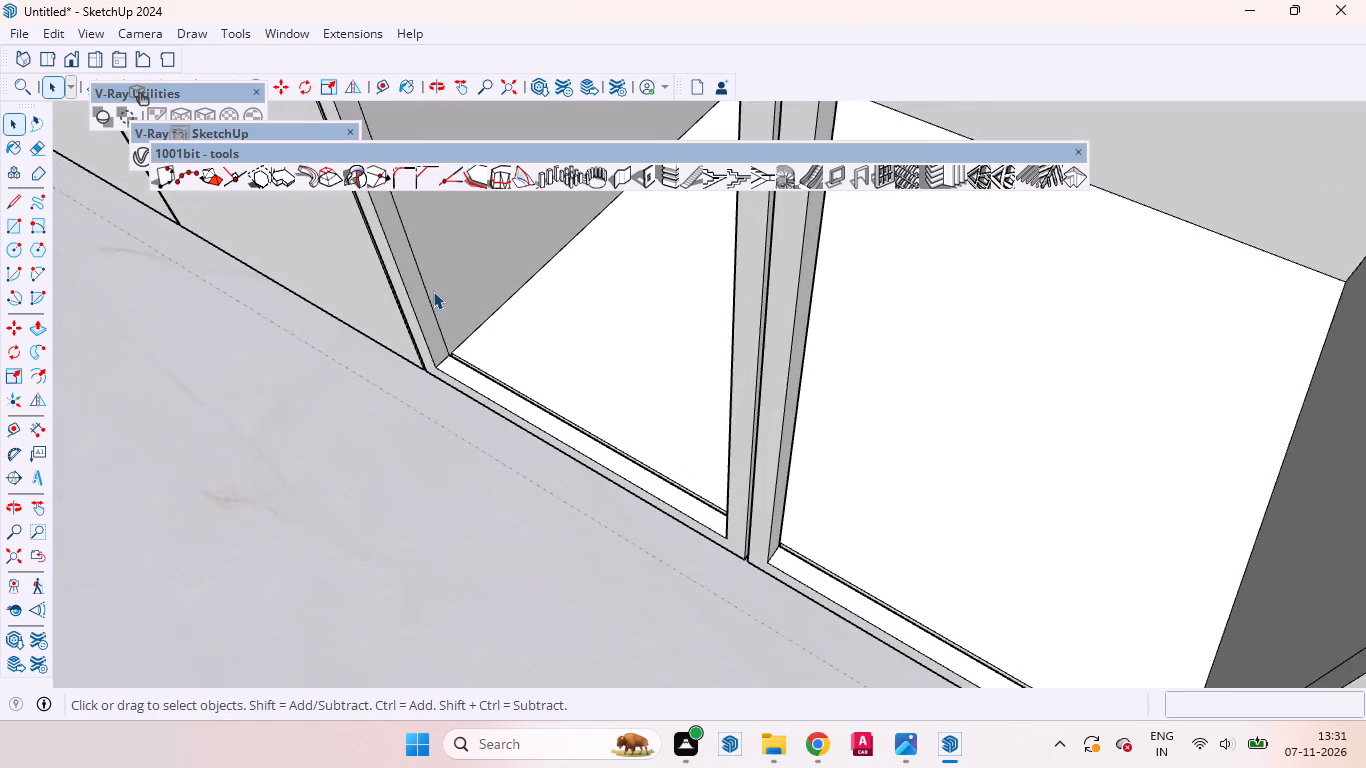
scroll(433, 291, "up", 11)
scroll(440, 300, "down", 1)
scroll(440, 300, "up", 2)
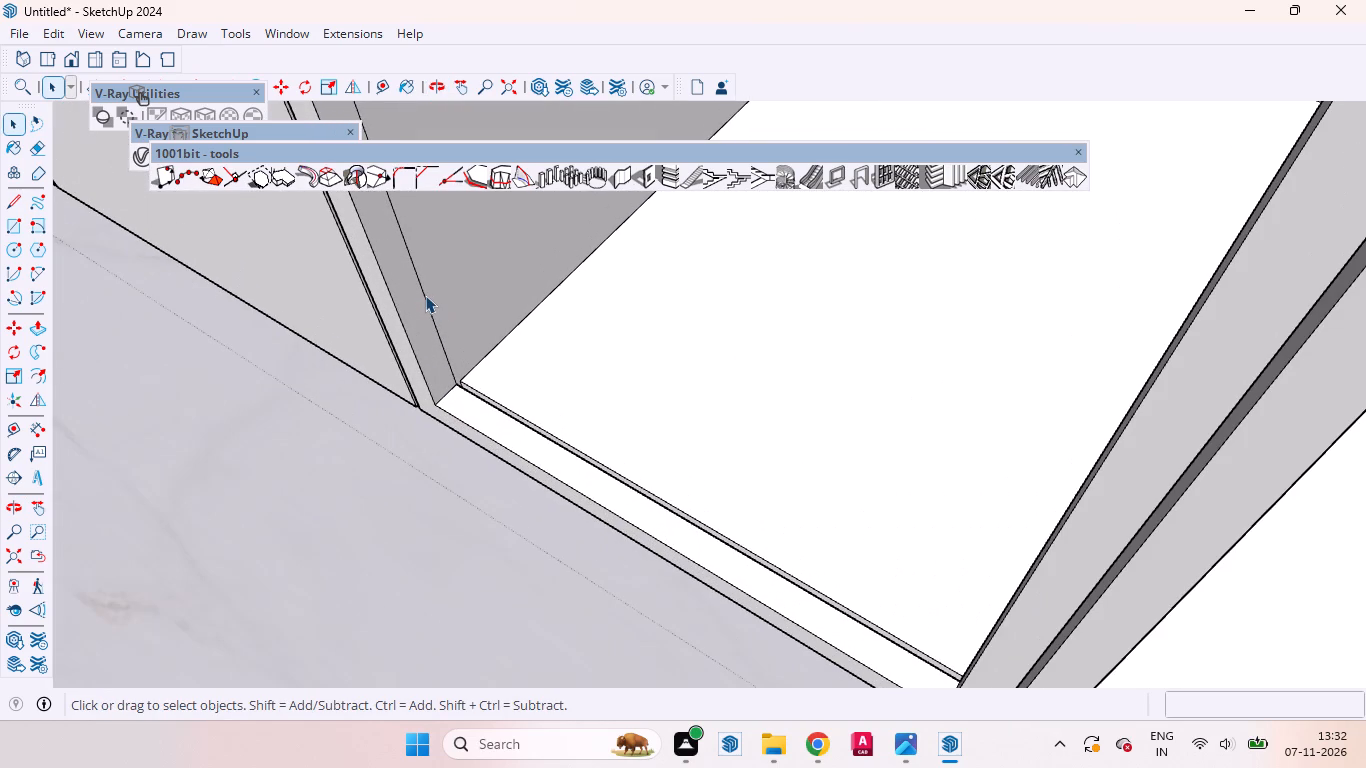
Copy the inner vertical edges along the two outer side posts of the recess 3 mm onto the recess's side walls.
left_click(425, 295)
scroll(481, 448, "down", 16)
scroll(512, 535, "up", 1)
scroll(514, 537, "down", 2)
scroll(537, 548, "up", 1)
scroll(537, 549, "down", 6)
scroll(551, 554, "up", 1)
scroll(551, 554, "down", 2)
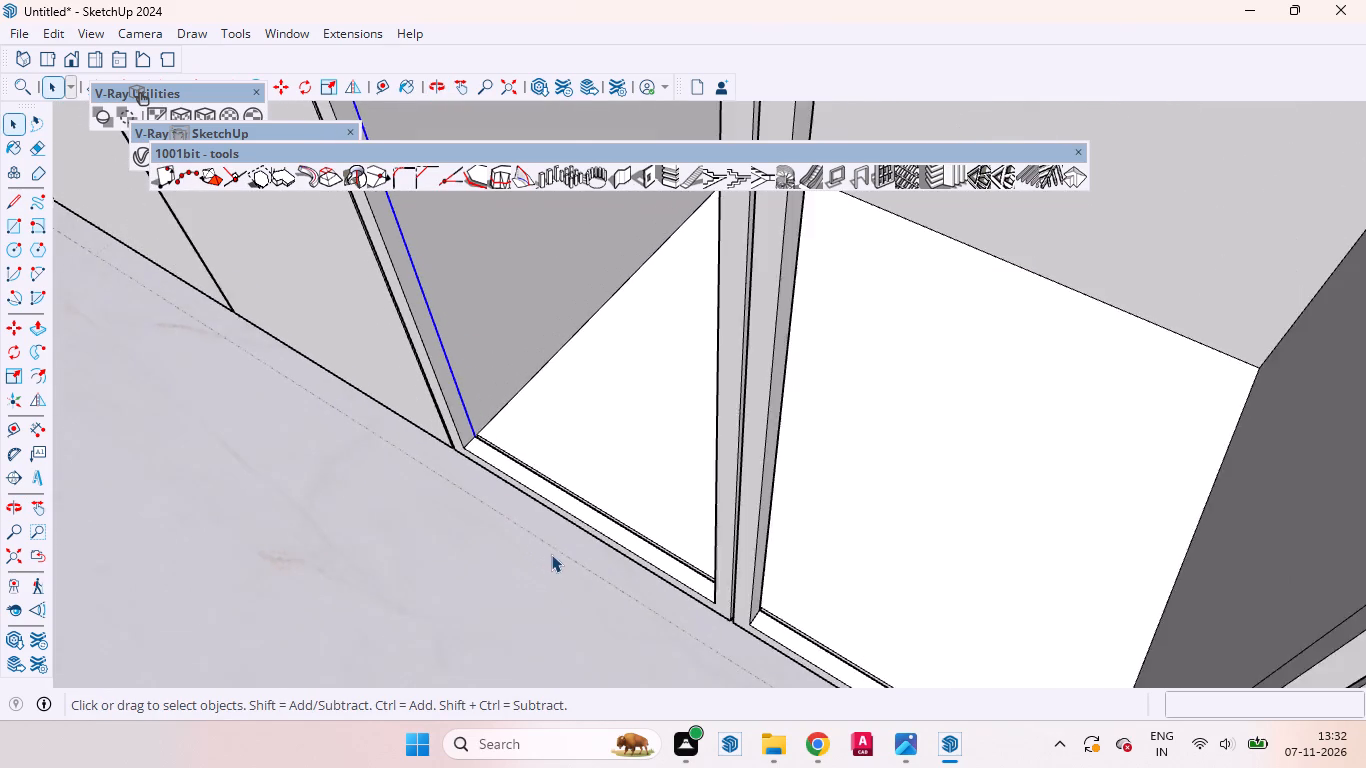
scroll(551, 554, "down", 20)
scroll(551, 554, "down", 7)
scroll(609, 612, "down", 17)
scroll(653, 654, "down", 6)
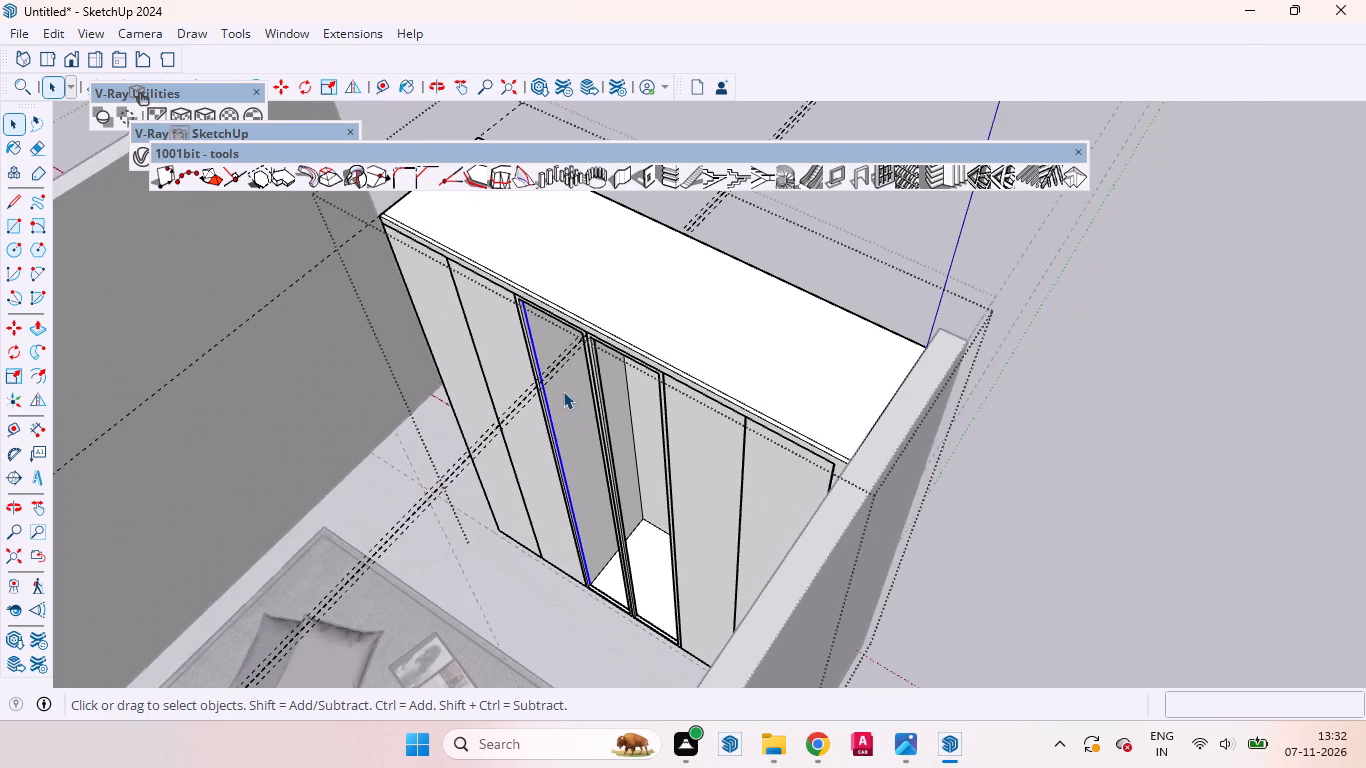
scroll(551, 316, "up", 5)
scroll(566, 415, "up", 5)
middle_click_drag(631, 475, 1071, 419)
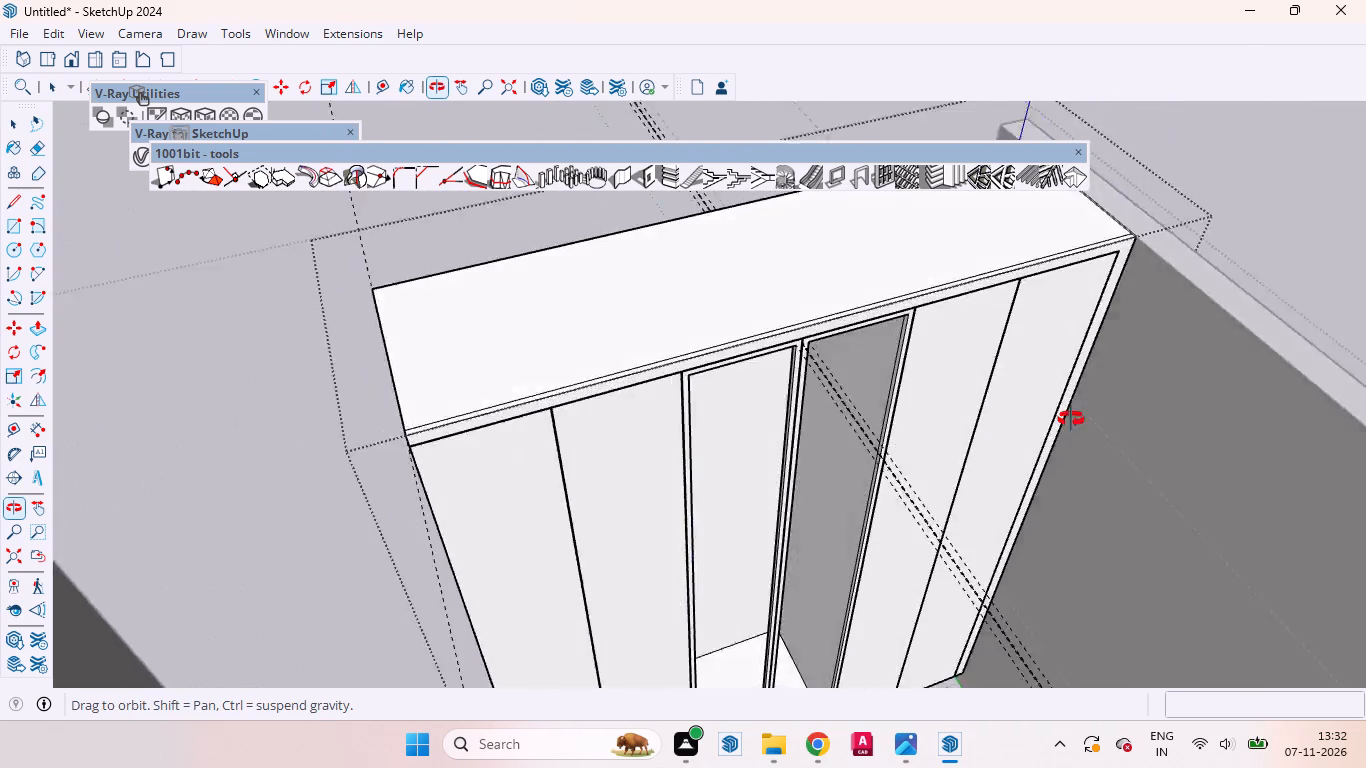
middle_click_drag(1071, 419, 1131, 409)
scroll(888, 377, "up", 18, "ctrl")
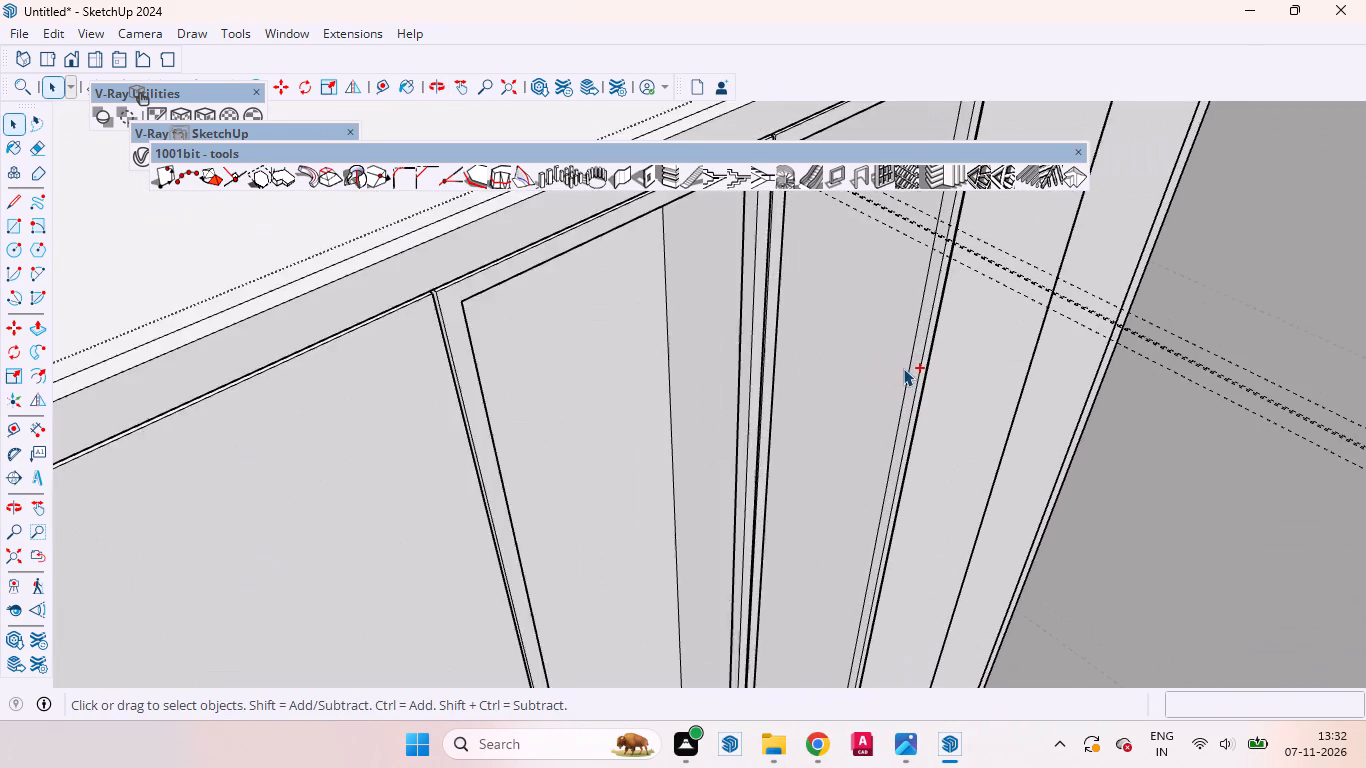
left_click(912, 363, "ctrl")
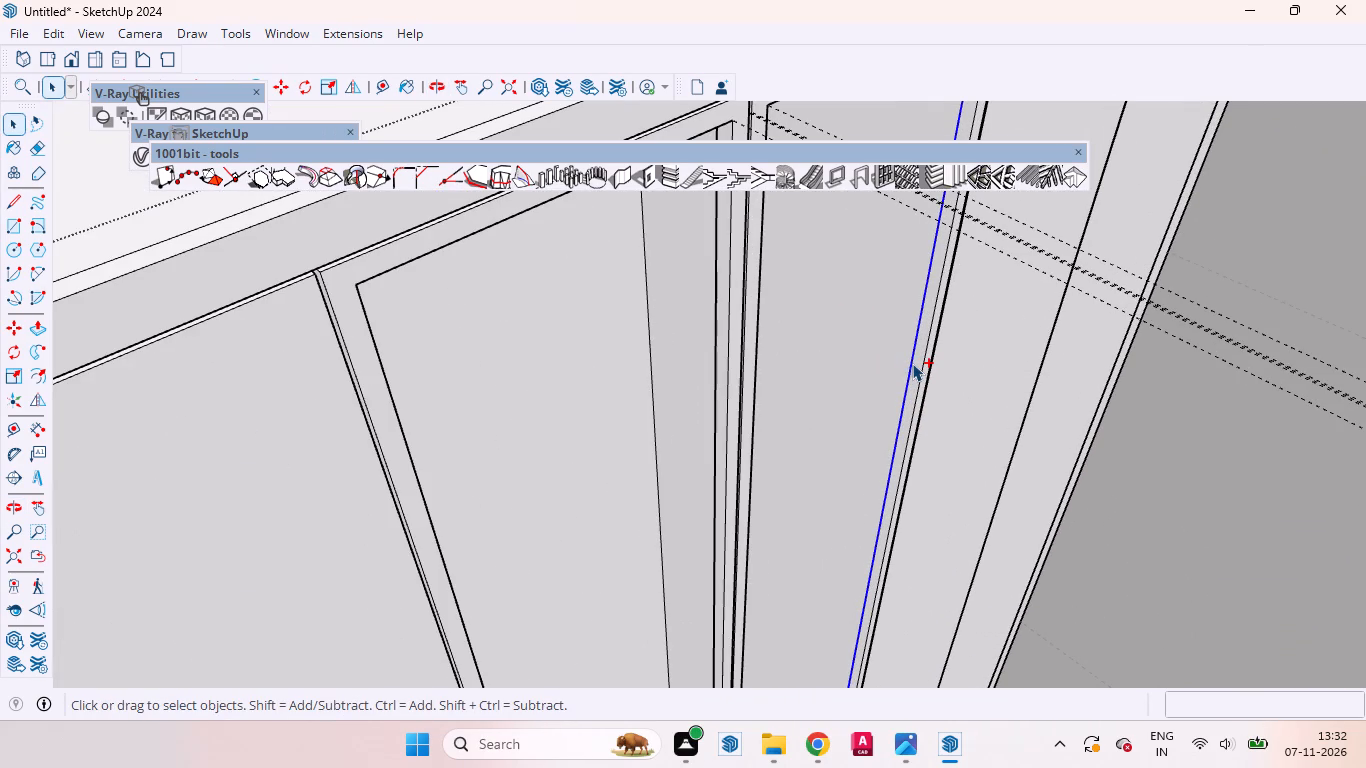
key("m")
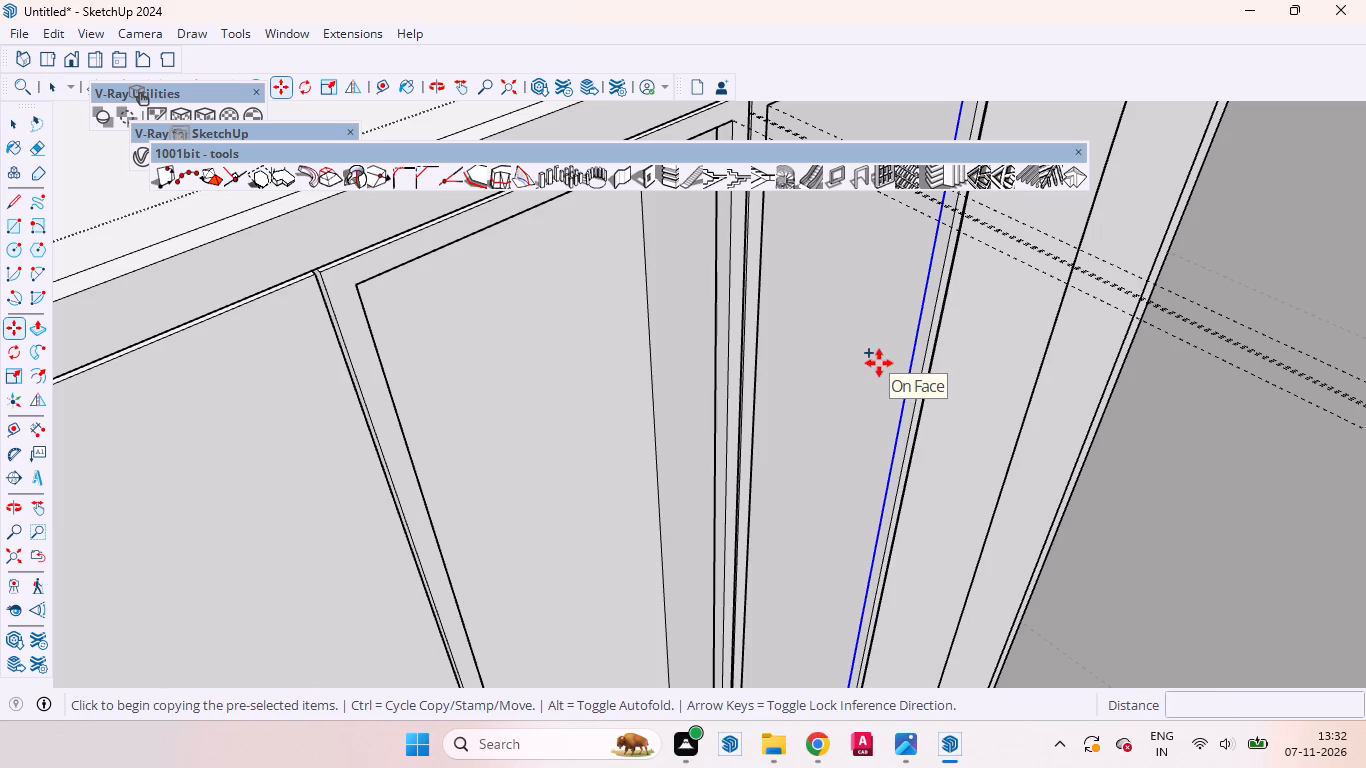
left_click(879, 363)
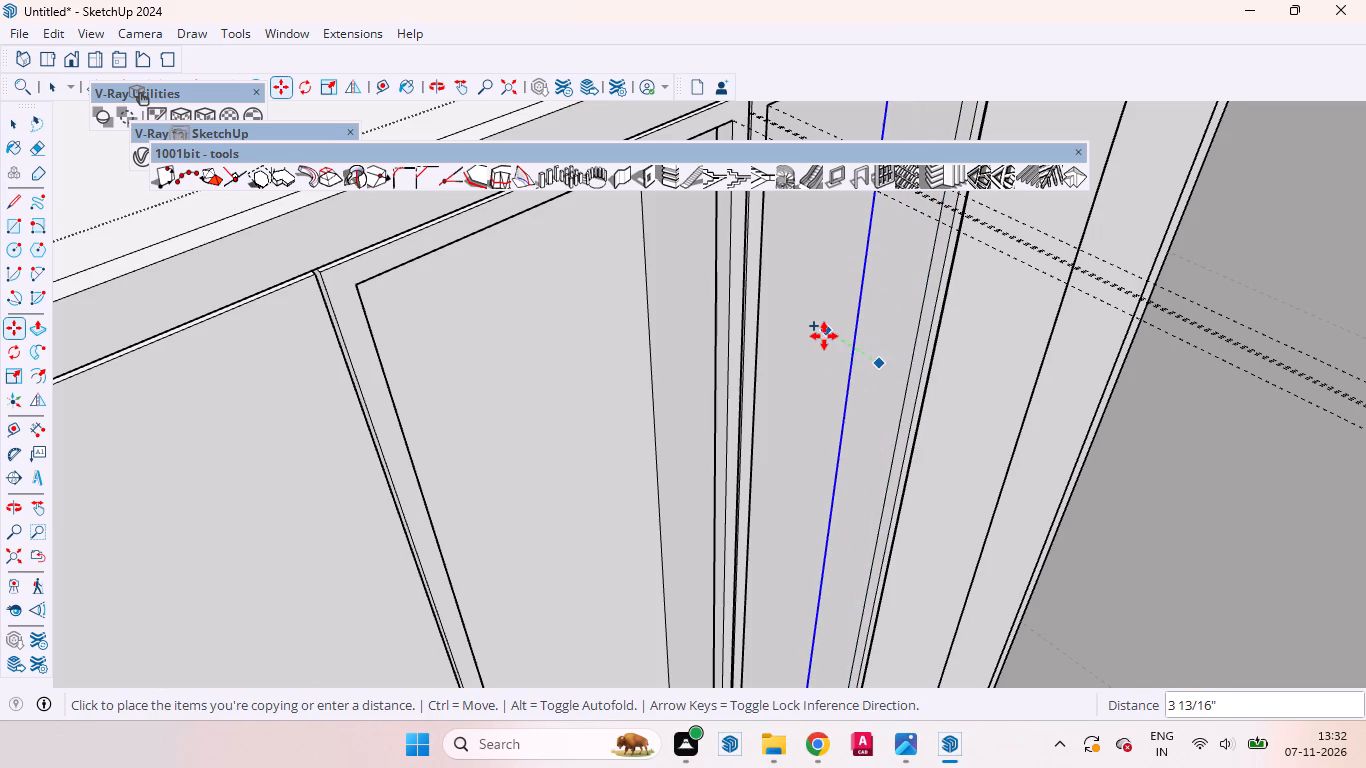
type("3mm")
key("Return")
key("space")
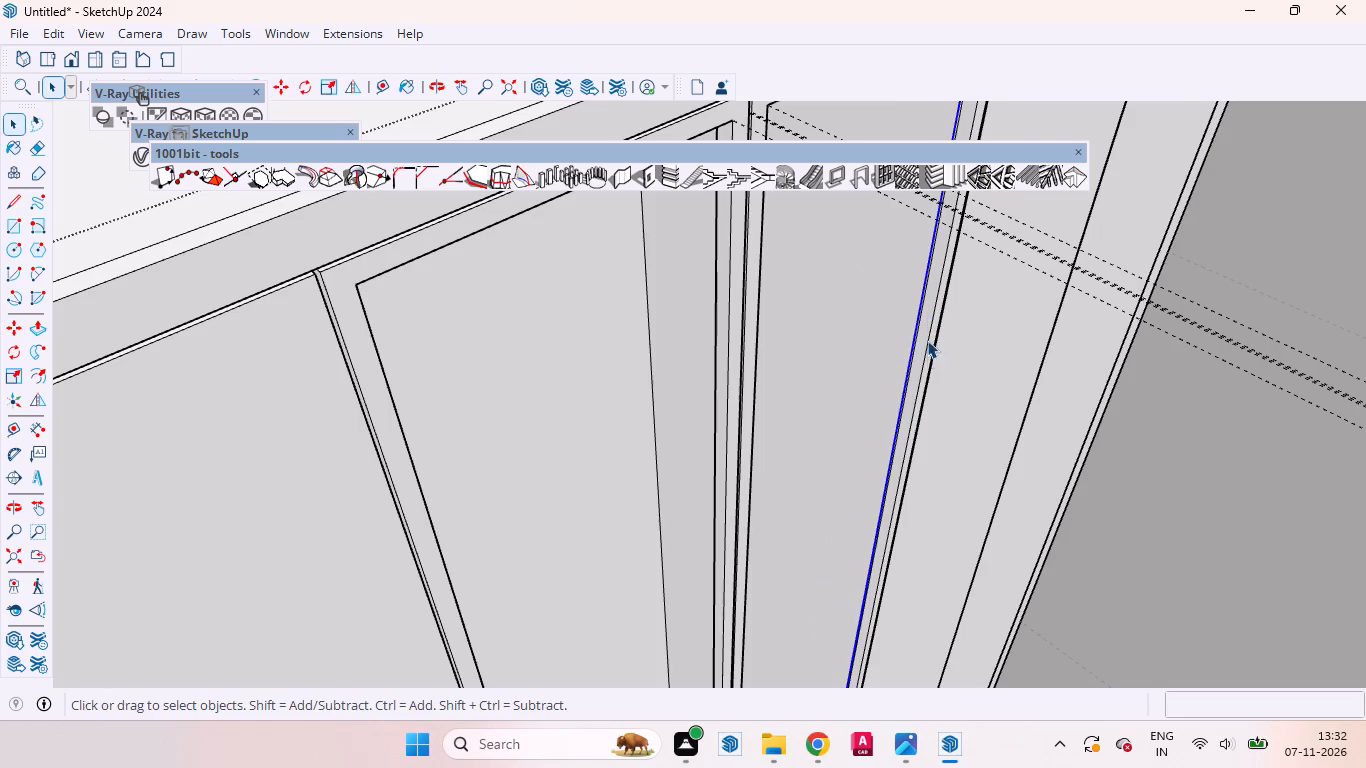
Copy the edges along the inner side of the recess's top frame and central posts 3 mm onto the recess ceiling.
scroll(917, 402, "down", 6)
scroll(883, 495, "down", 5)
middle_click_drag(869, 533, 810, 413)
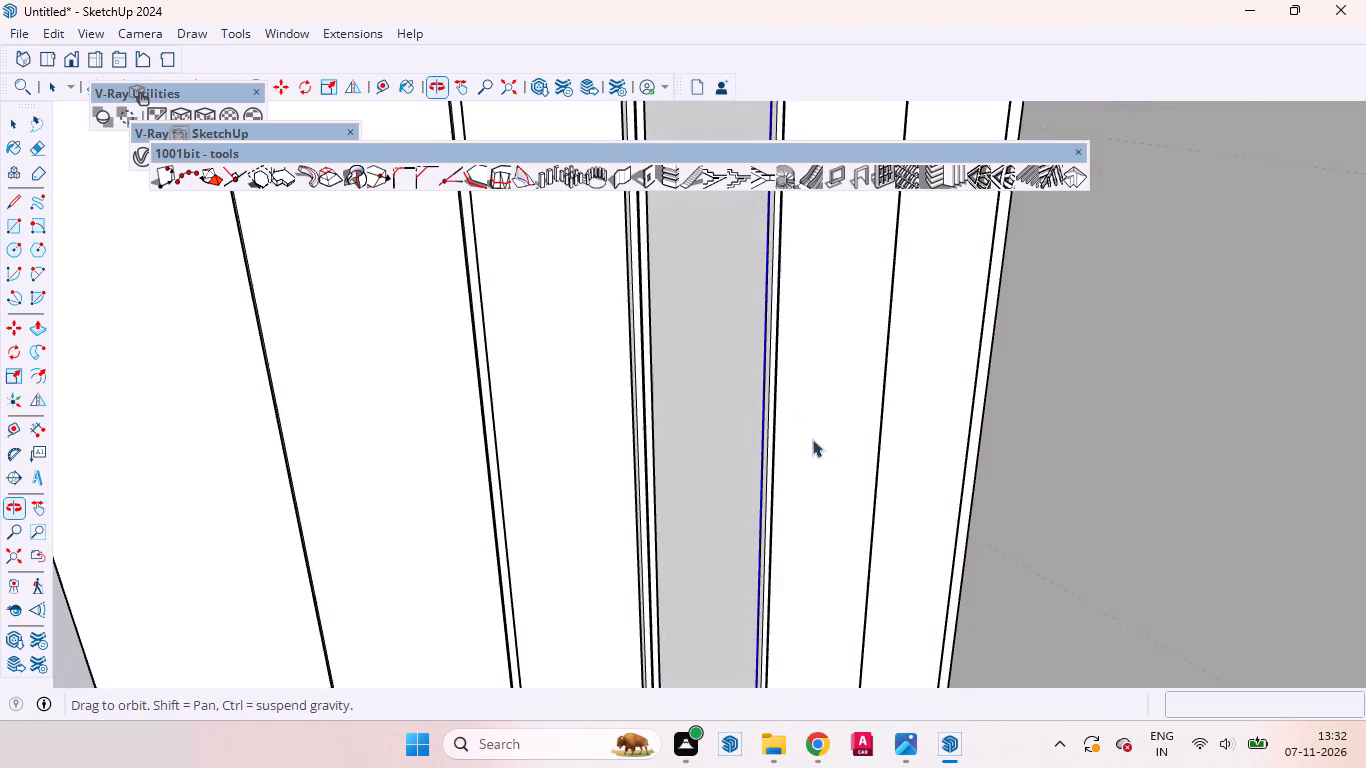
scroll(823, 521, "down", 5)
scroll(912, 594, "down", 5)
scroll(840, 502, "down", 14)
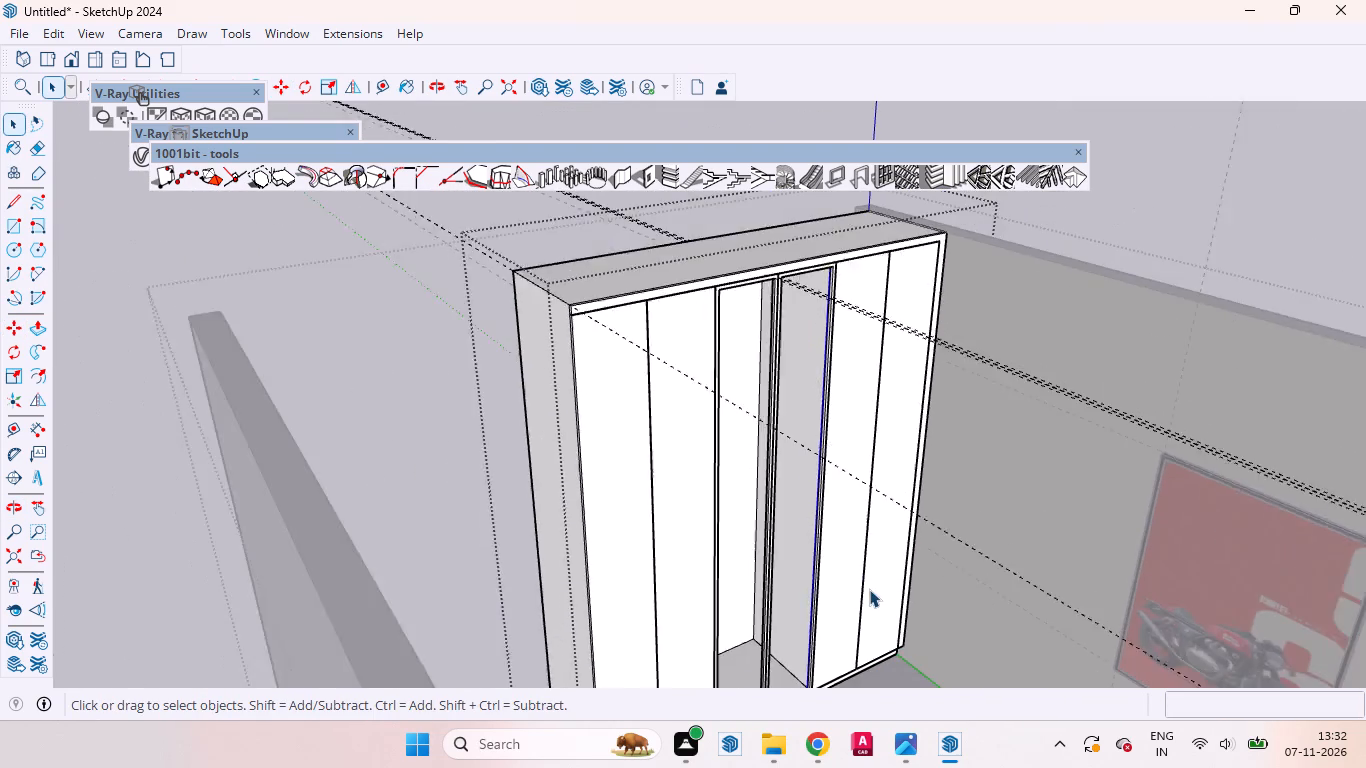
scroll(864, 582, "down", 4)
scroll(809, 351, "up", 20)
scroll(809, 351, "up", 3)
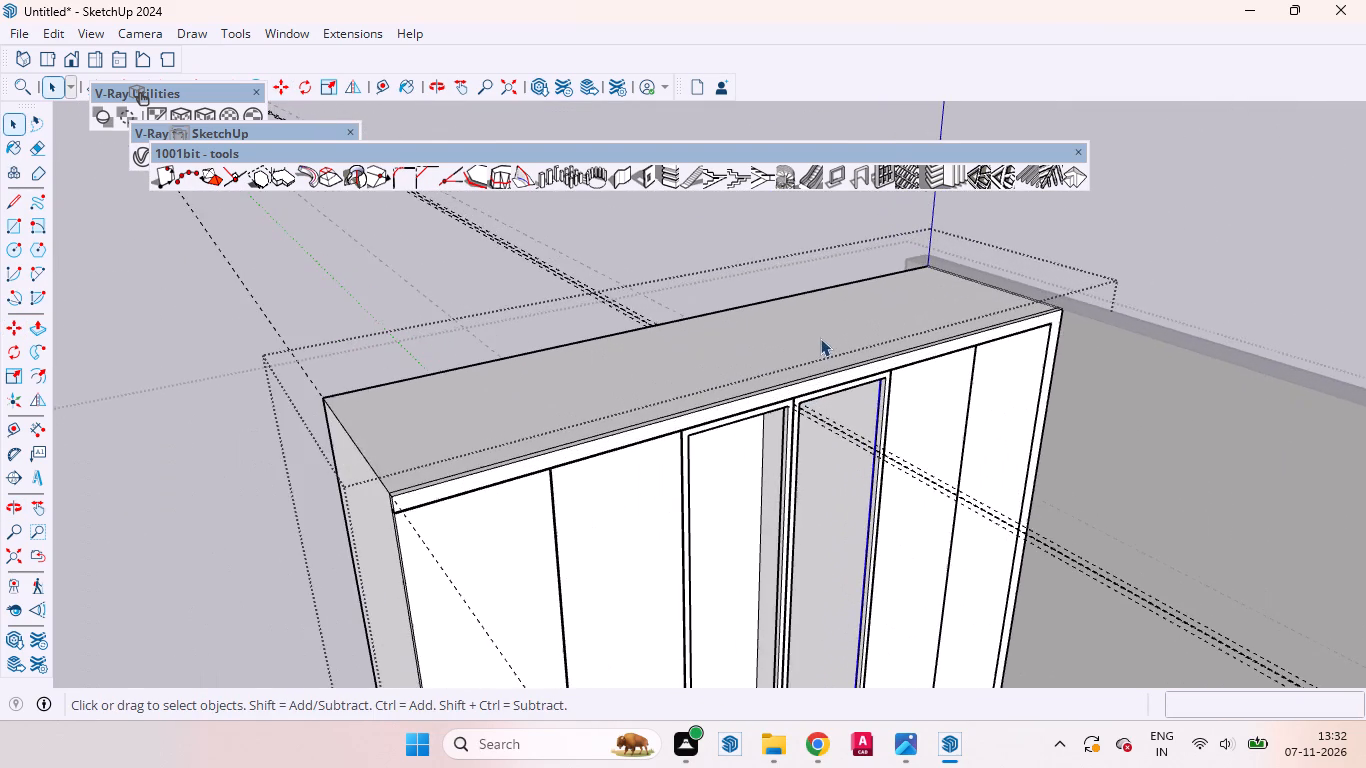
scroll(871, 403, "up", 1)
middle_click_drag(867, 399, 839, 297)
scroll(839, 488, "down", 5)
scroll(873, 622, "down", 3)
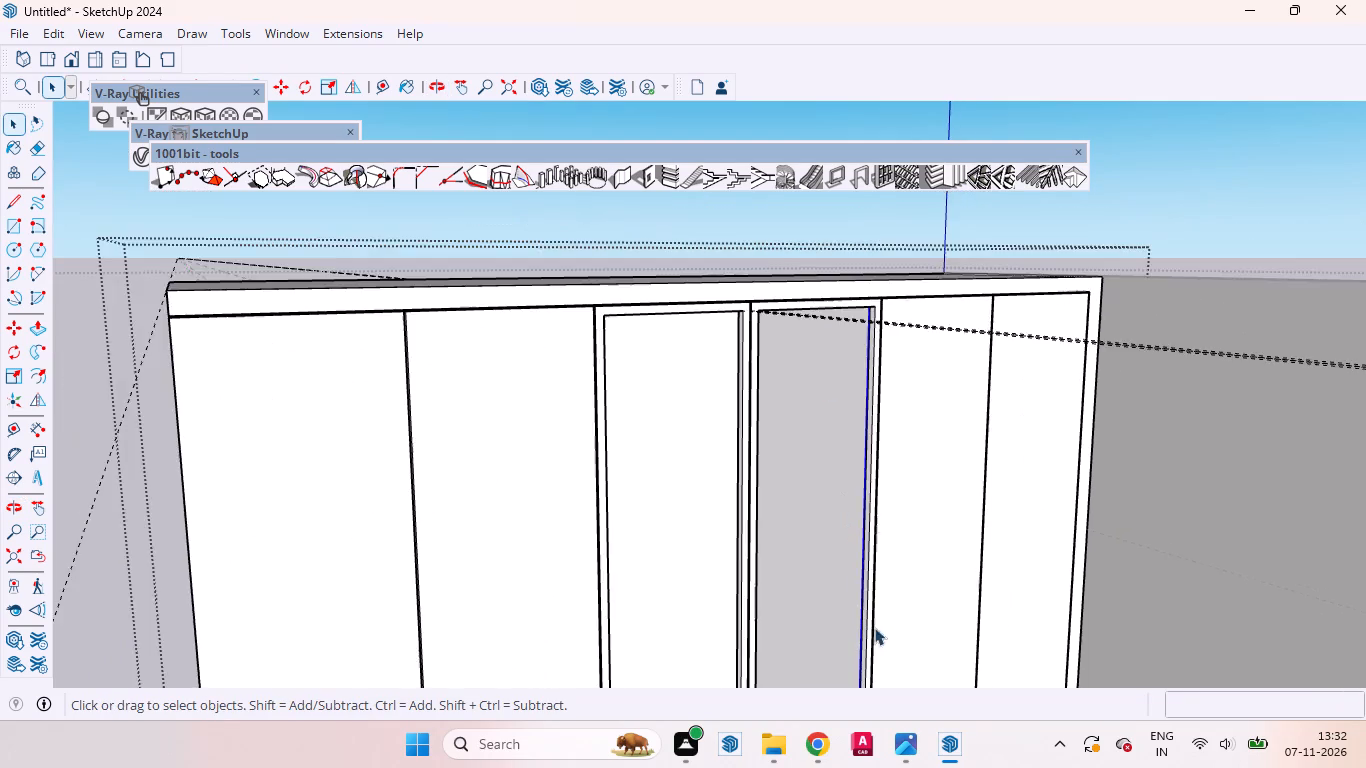
scroll(874, 627, "down", 4)
scroll(791, 346, "up", 8)
scroll(799, 303, "down", 1)
scroll(799, 303, "up", 8)
middle_click_drag(838, 404, 828, 360)
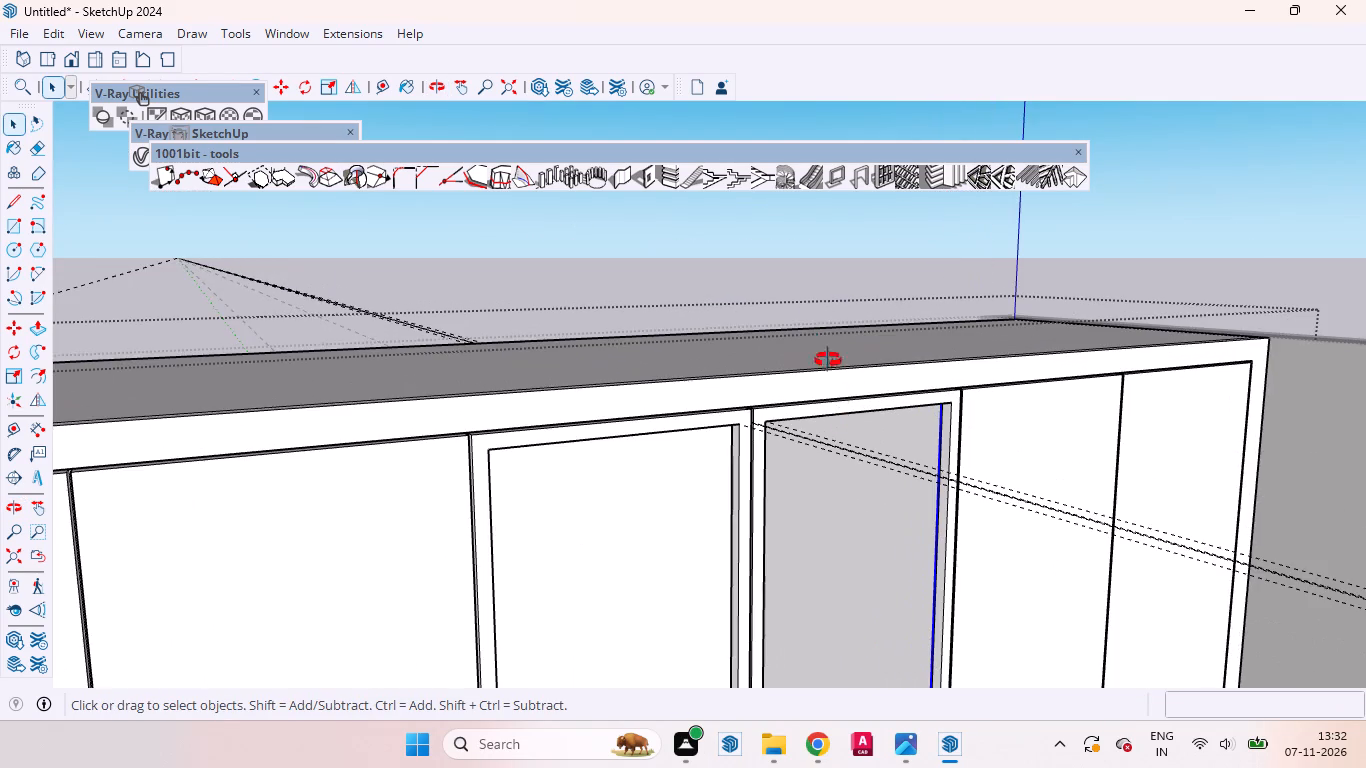
middle_click_drag(828, 360, 826, 321)
scroll(826, 321, "up", 1)
scroll(840, 520, "down", 6)
scroll(872, 258, "up", 7)
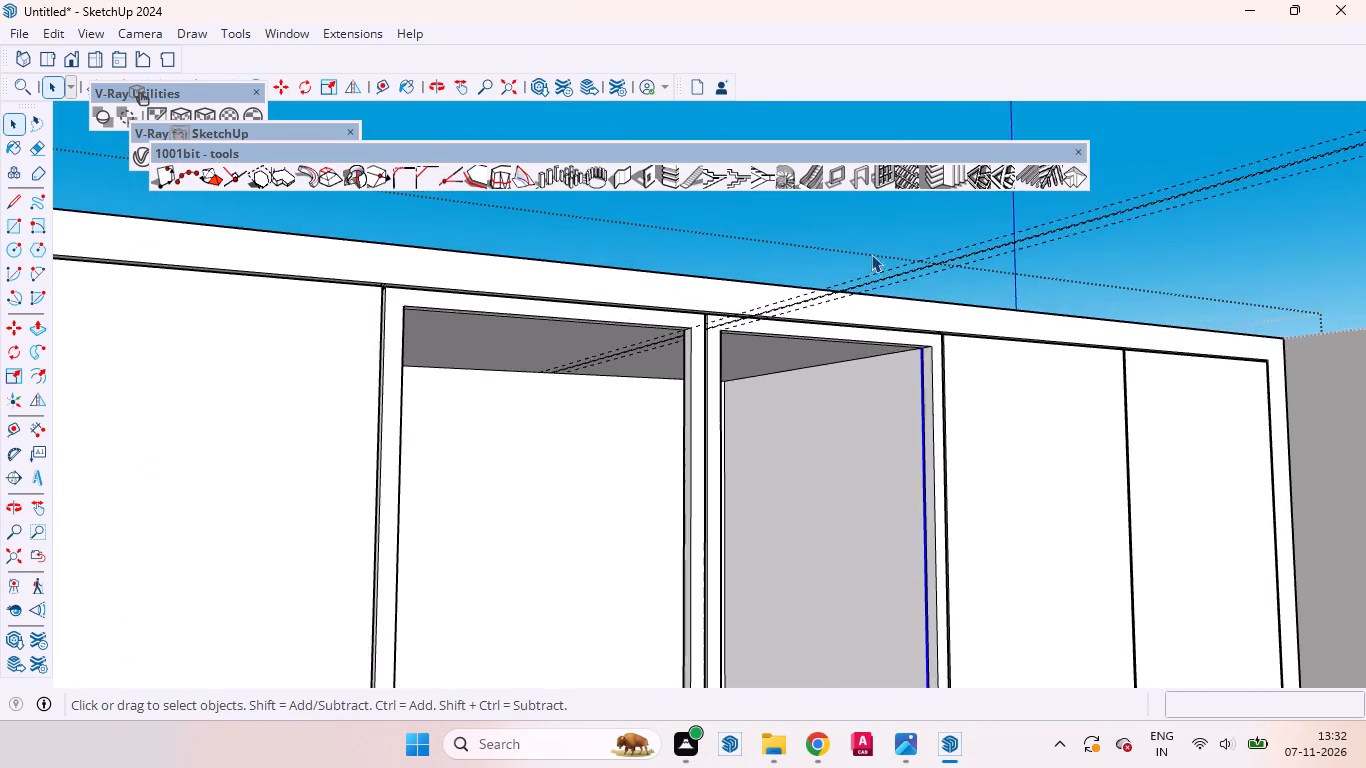
scroll(871, 254, "up", 10)
scroll(865, 374, "up", 1)
middle_click_drag(864, 373, 862, 164)
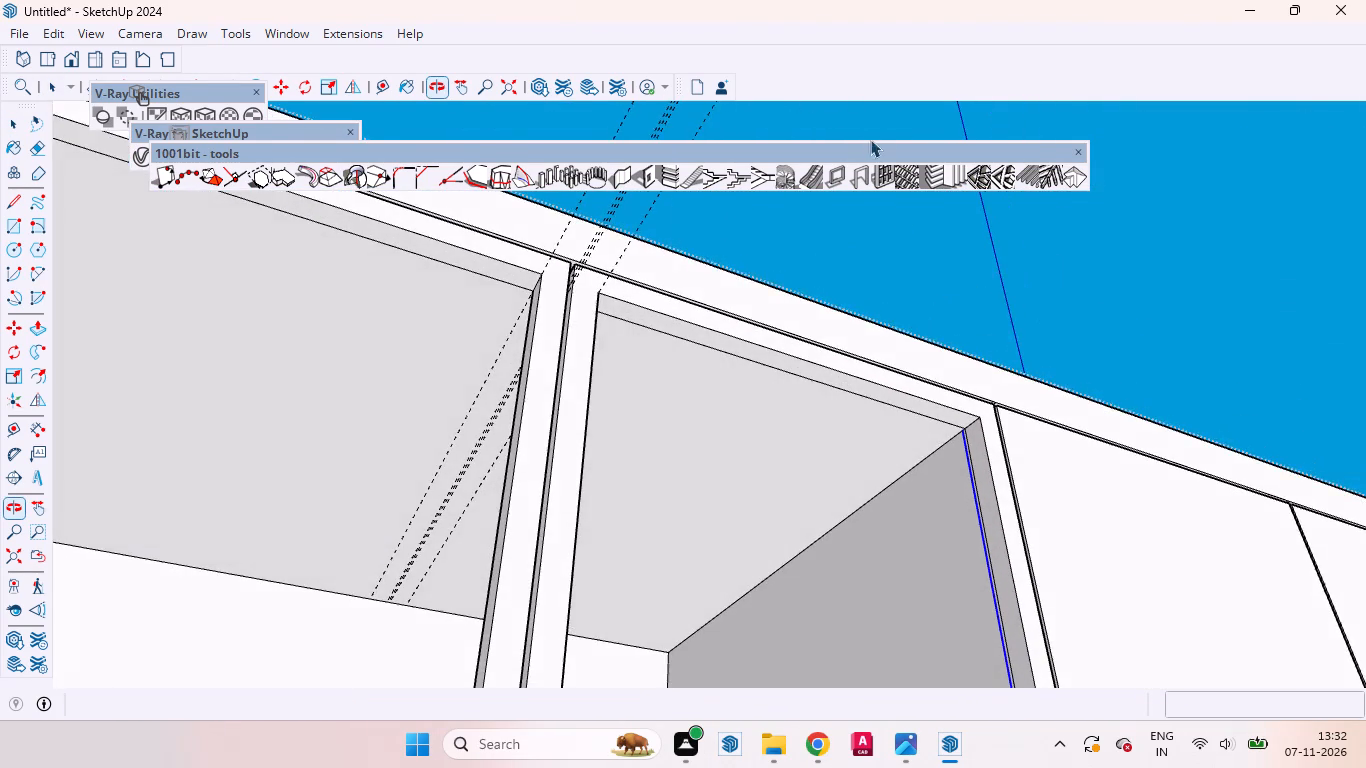
scroll(938, 434, "up", 5)
scroll(938, 434, "down", 1)
scroll(938, 439, "up", 12)
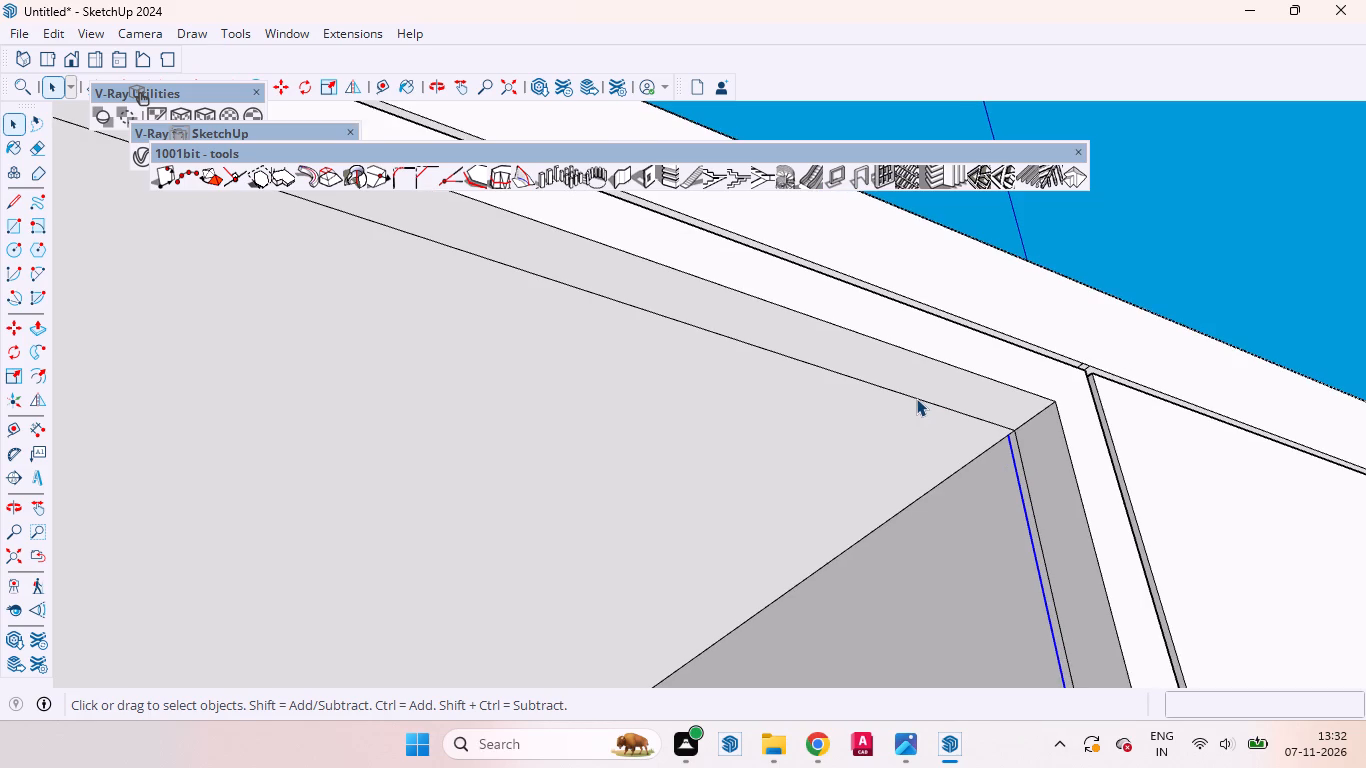
left_click(916, 398)
scroll(960, 457, "down", 16)
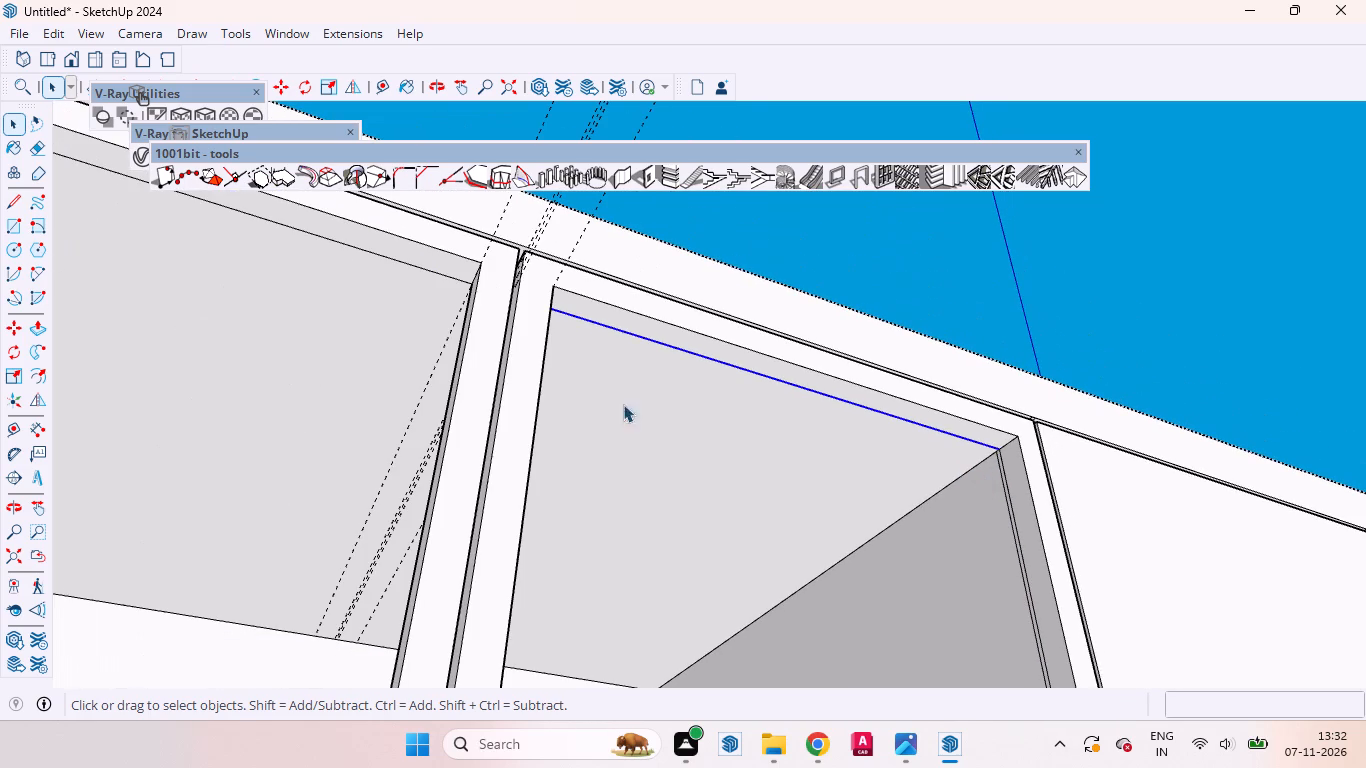
left_click(391, 259, "ctrl")
middle_click_drag(587, 336, 374, 299)
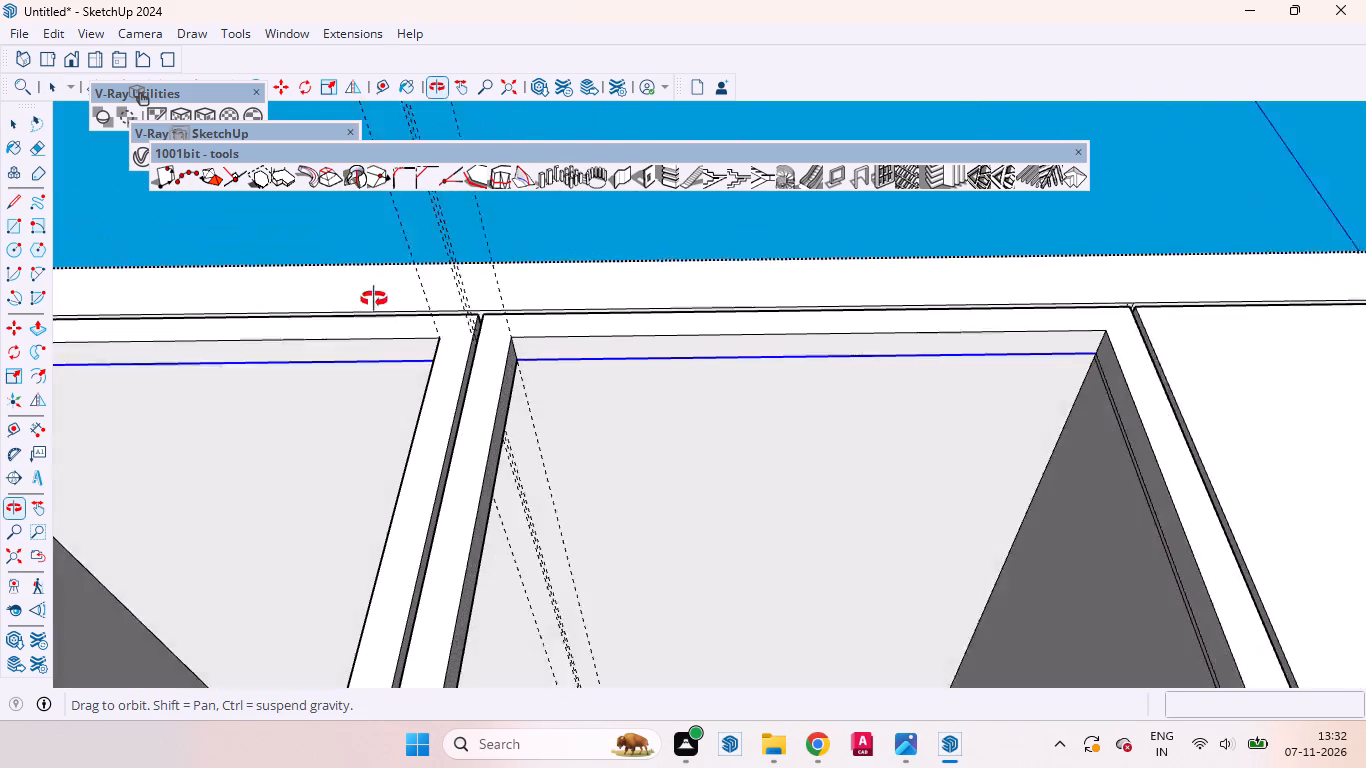
middle_click_drag(374, 299, 339, 299)
scroll(577, 388, "up", 20)
scroll(577, 388, "up", 5)
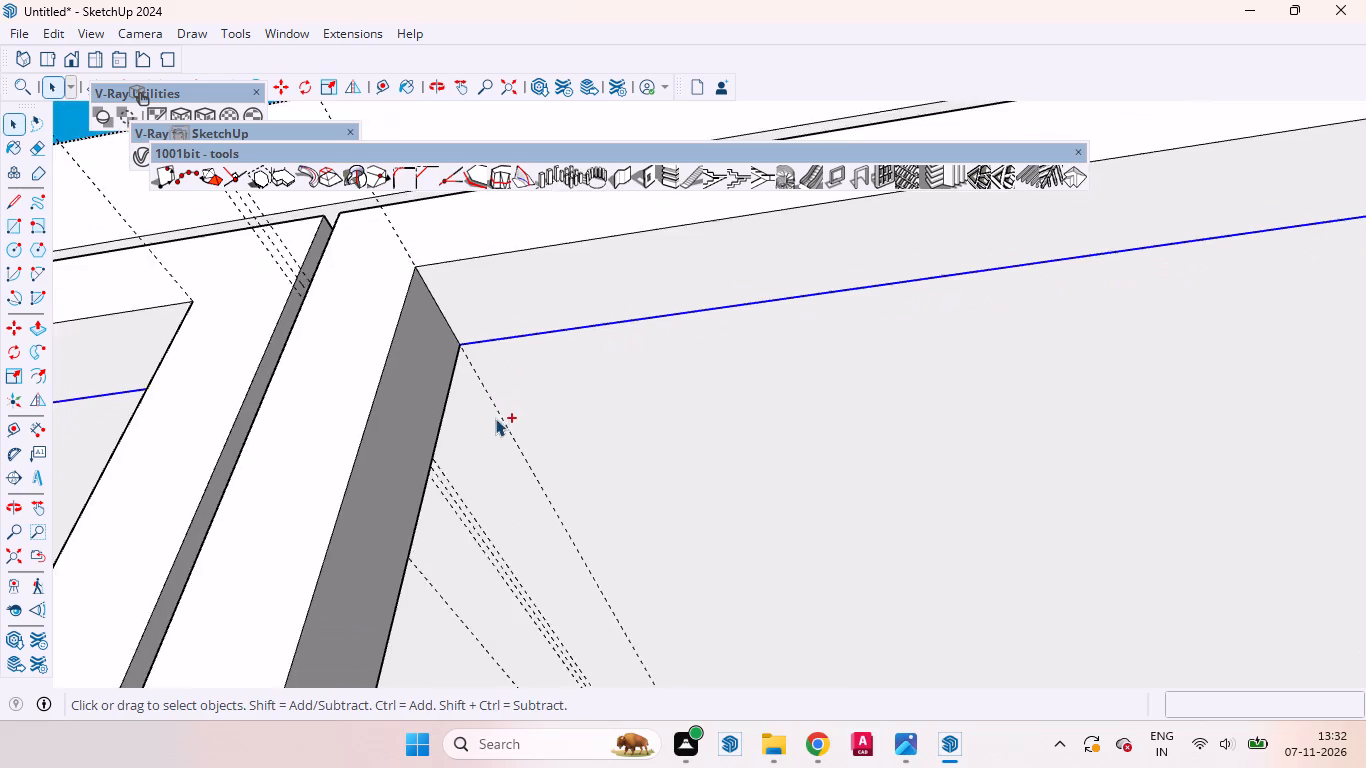
middle_click_drag(493, 418, 377, 208, "ctrl")
scroll(537, 311, "up", 15, "ctrl")
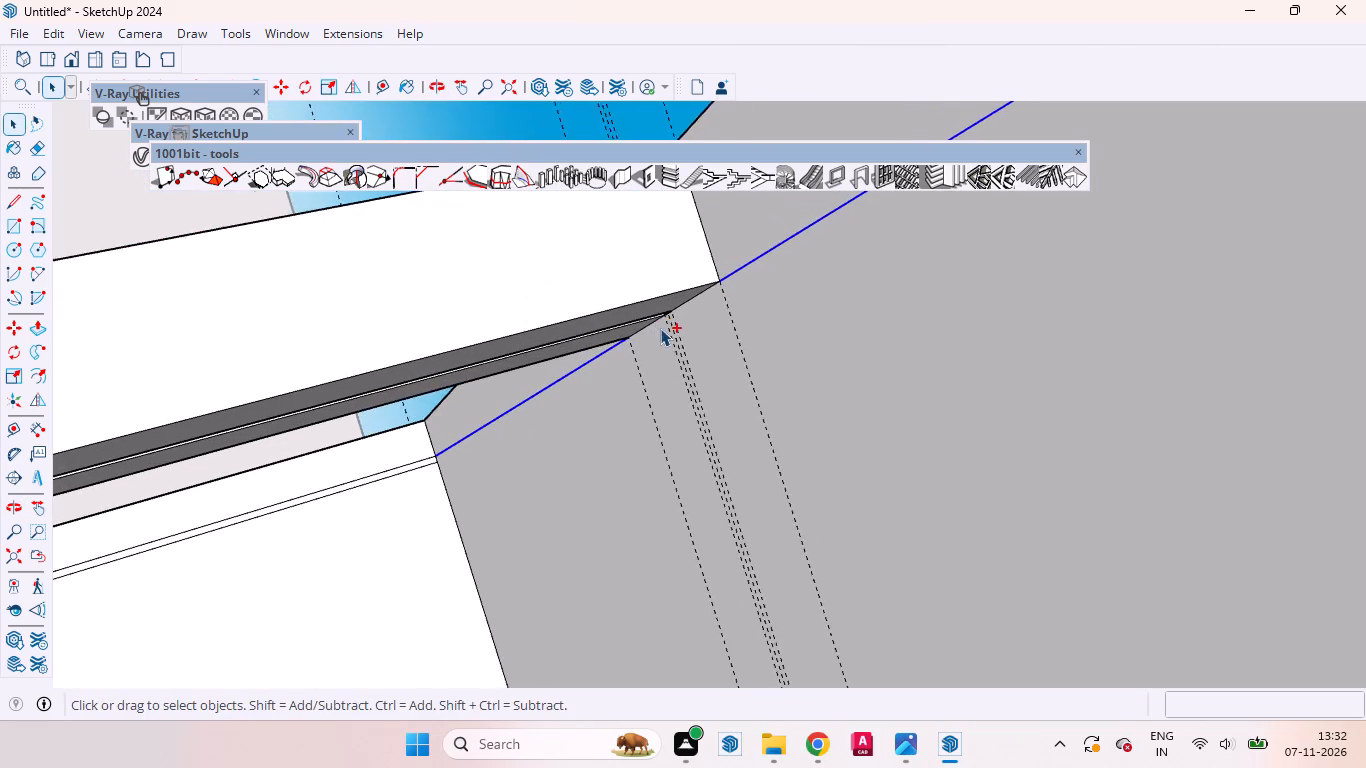
scroll(660, 328, "up", 20, "ctrl")
scroll(660, 328, "up", 11, "ctrl")
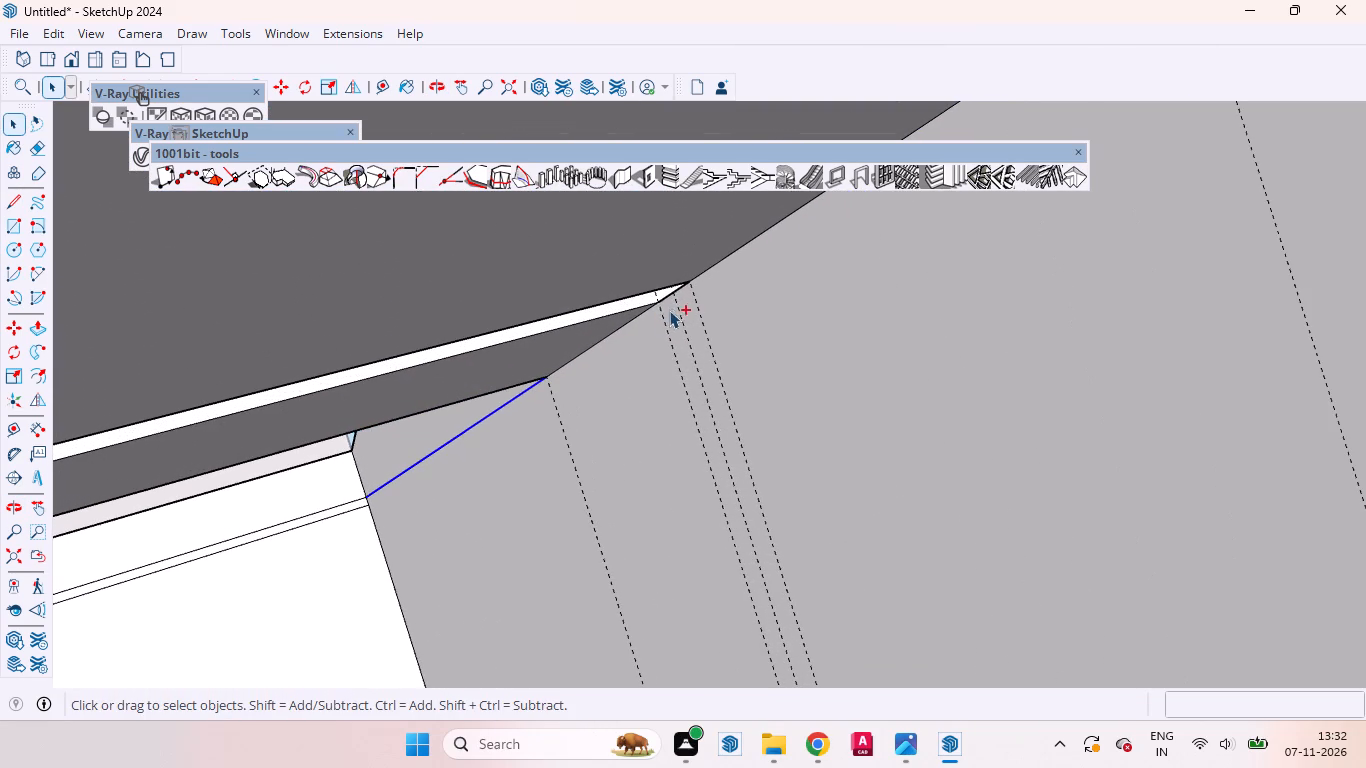
left_click(608, 342, "ctrl")
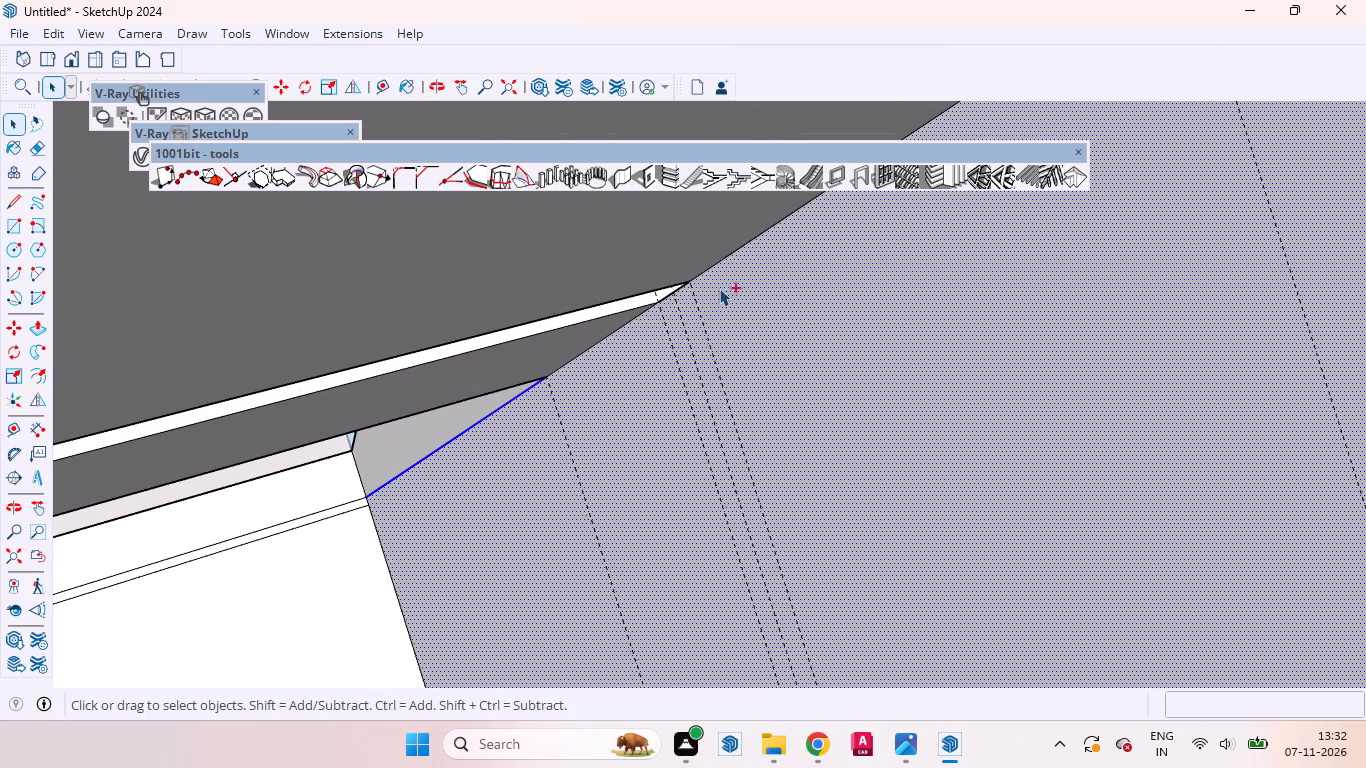
left_click(651, 404, "shift")
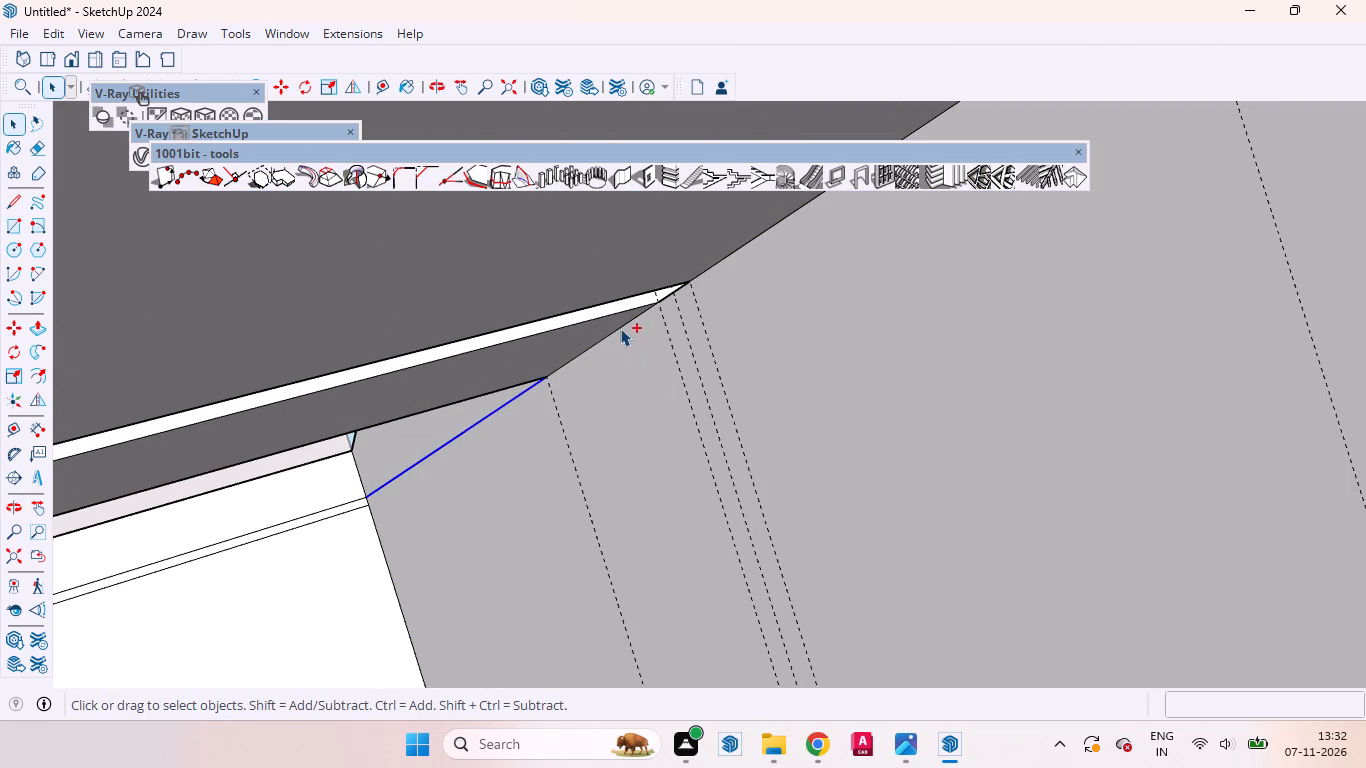
left_click(620, 330, "ctrl")
left_click(744, 248, "ctrl")
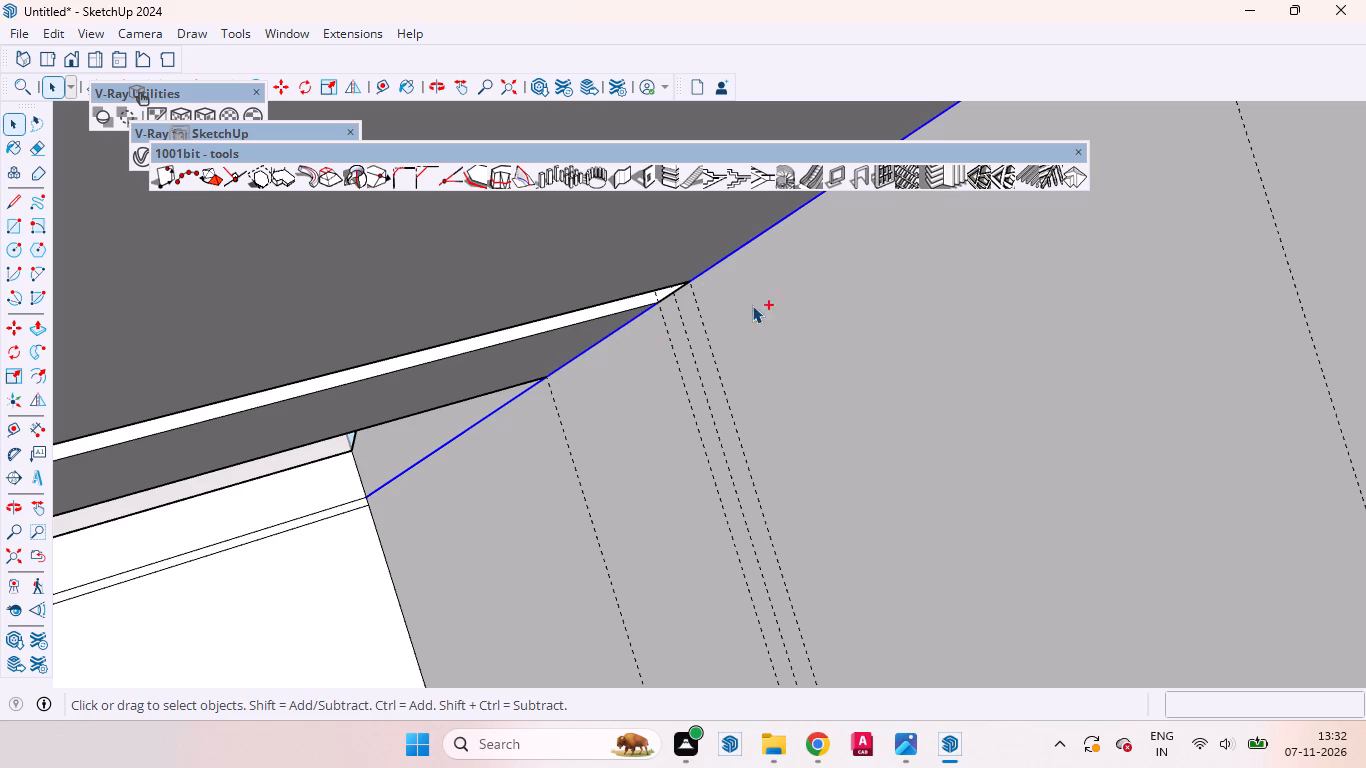
left_click(680, 289, "ctrl")
key("m")
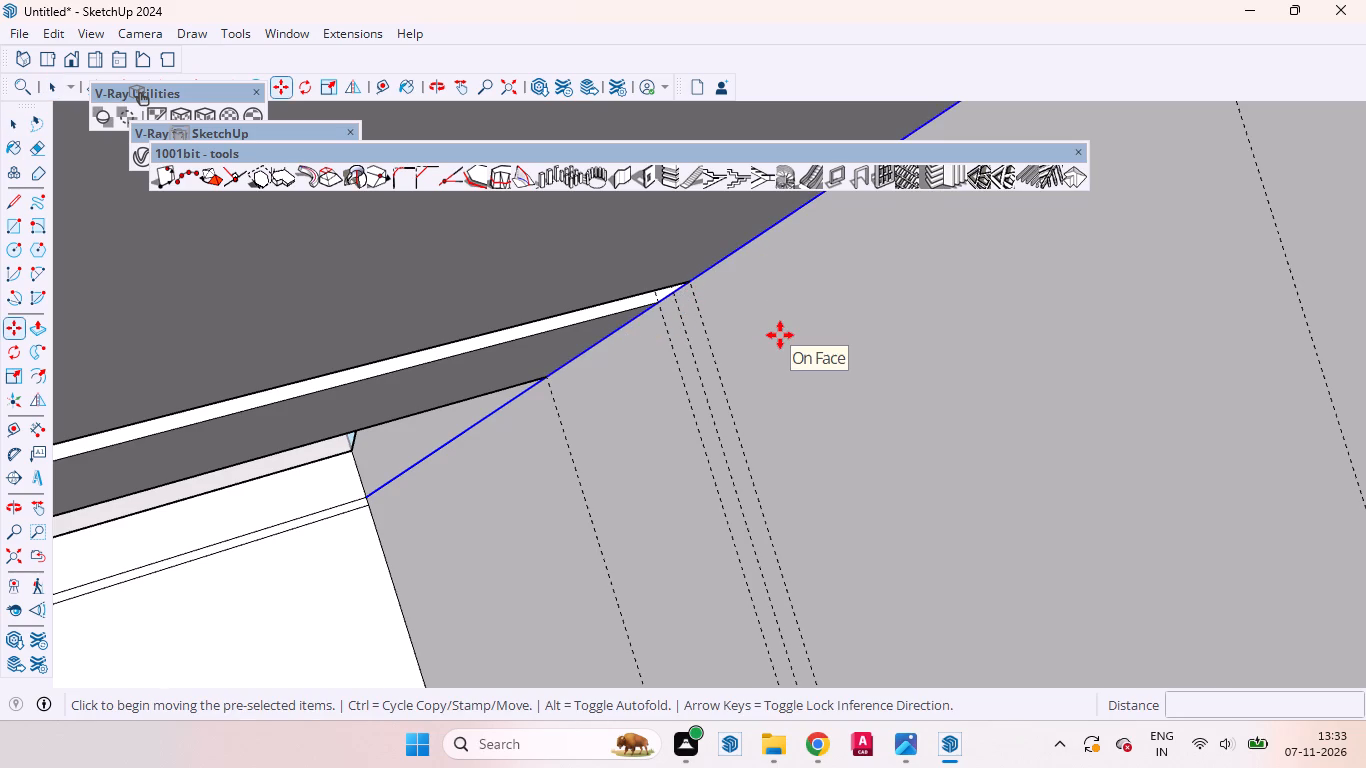
left_click(777, 317)
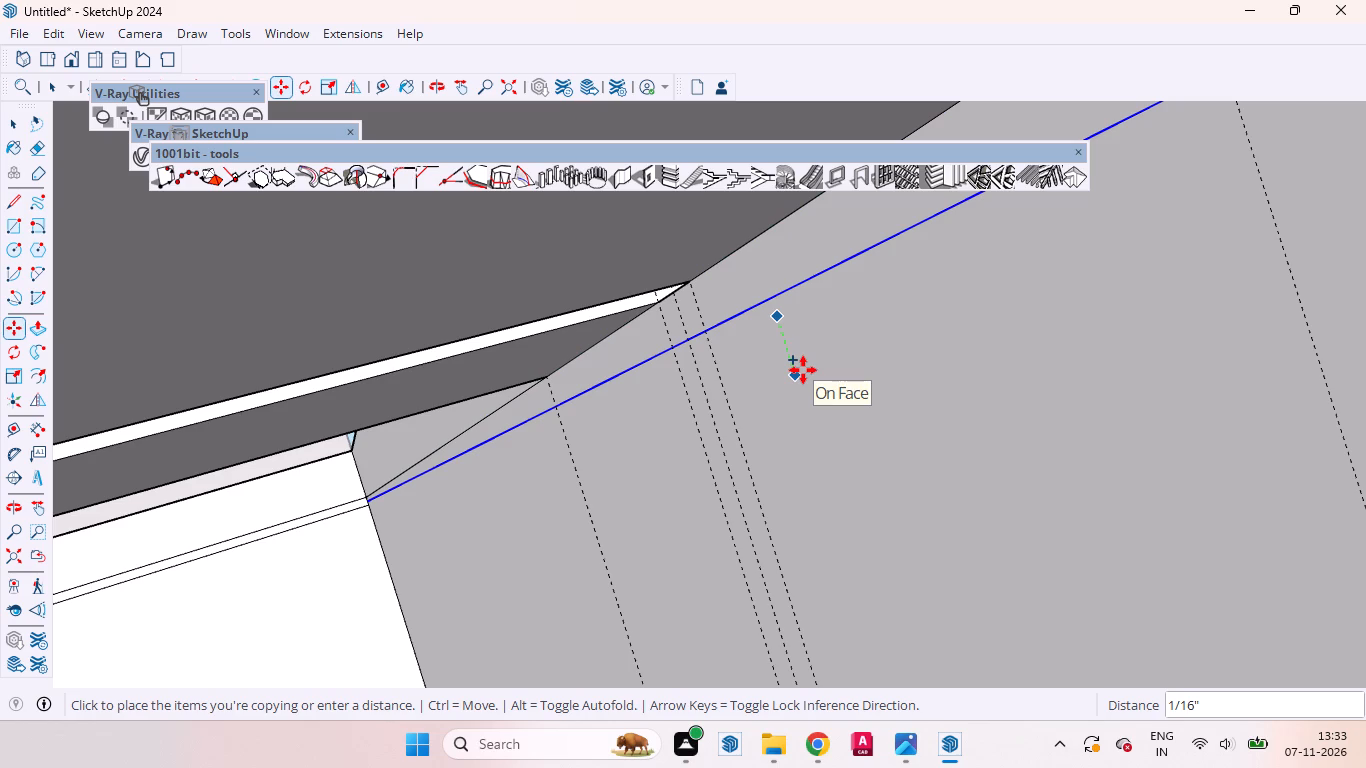
type("3mm")
key("Return")
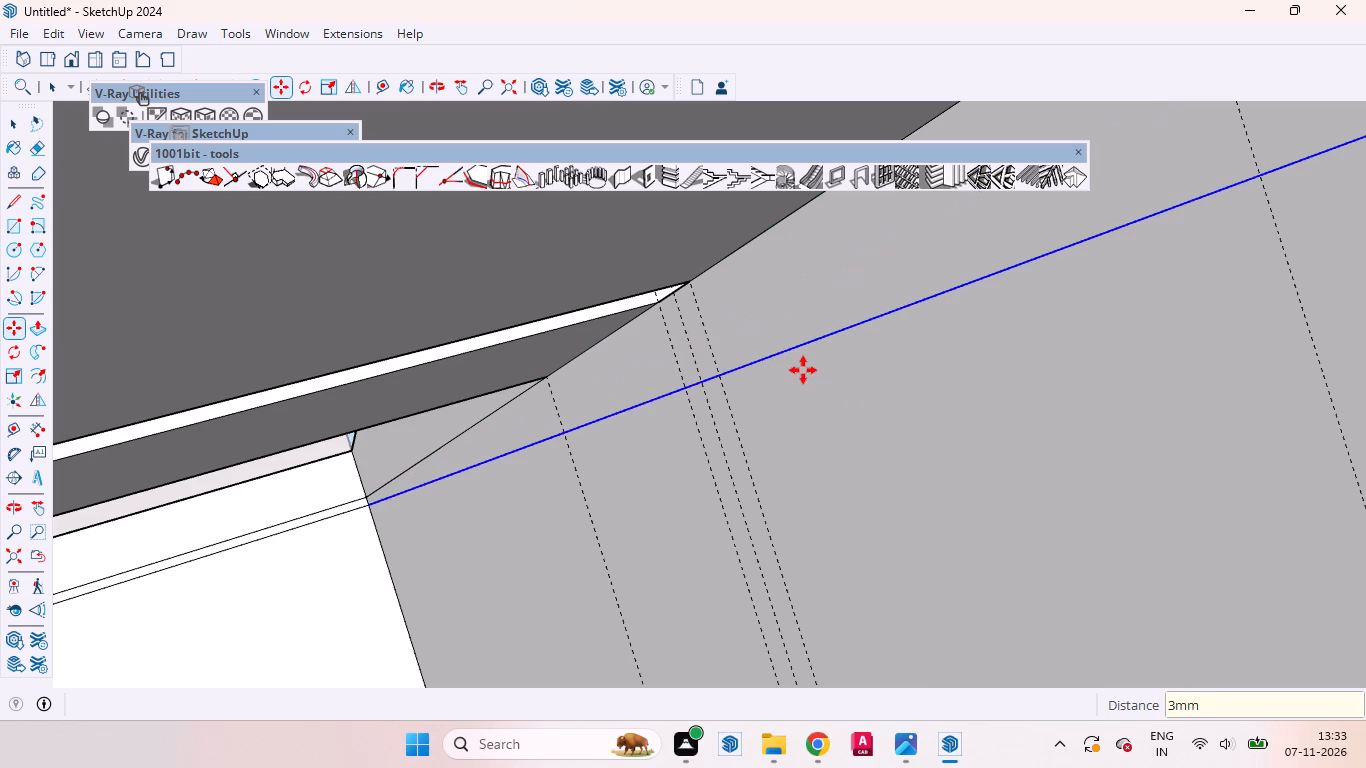
key("space")
Push/Pull the 3 mm strip on the recess ceiling into the top, repeating the previous push distance.
left_click(825, 290)
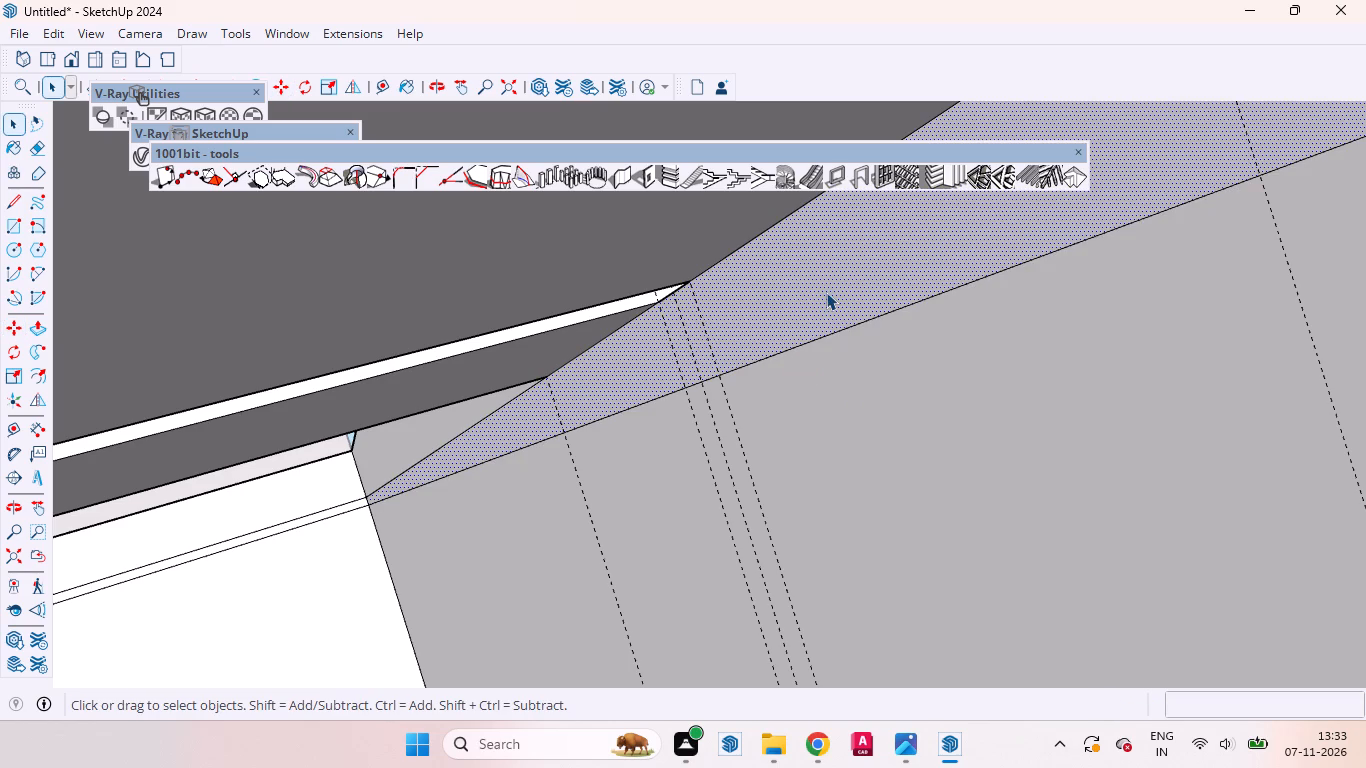
key("p")
left_click(826, 292)
left_click(826, 292)
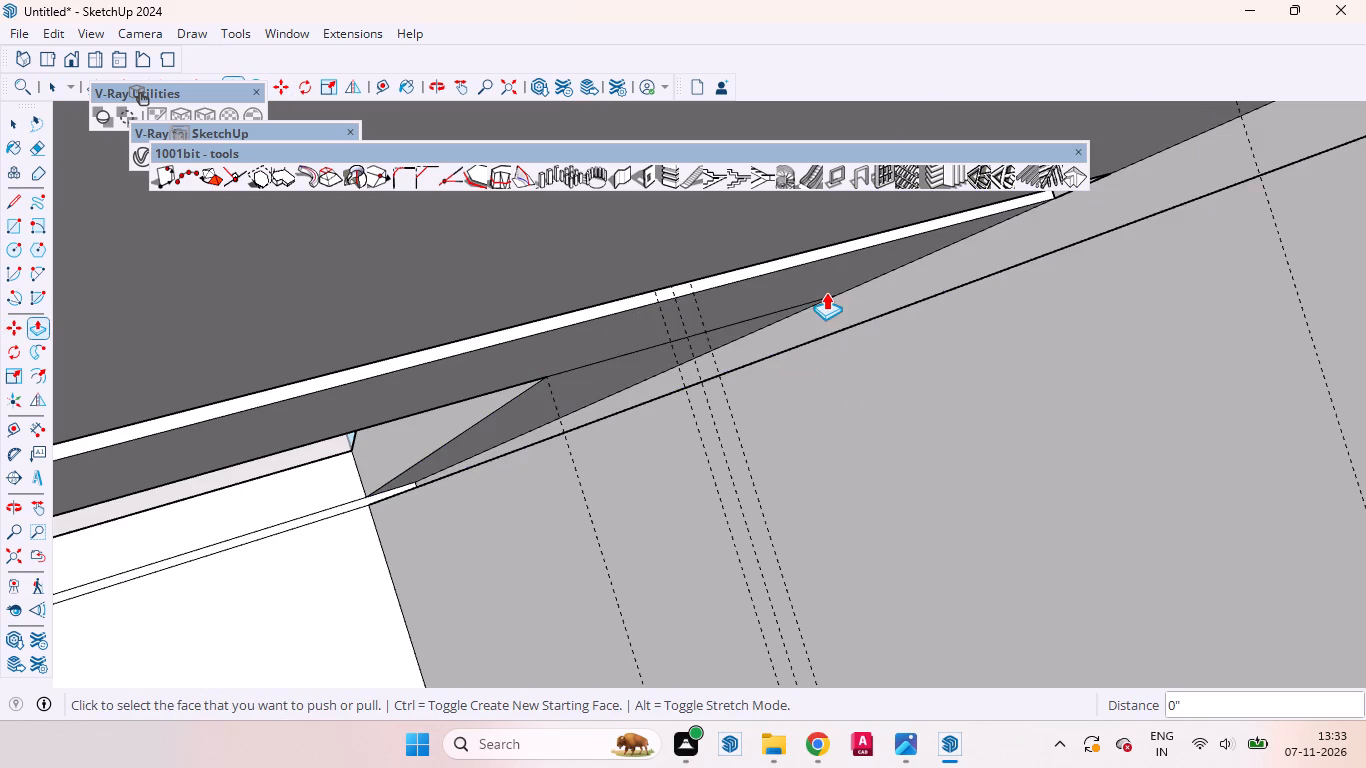
Push/Pull the 3 mm strip on the recess's left side wall inward, repeating the previous push distance.
scroll(380, 487, "up", 12)
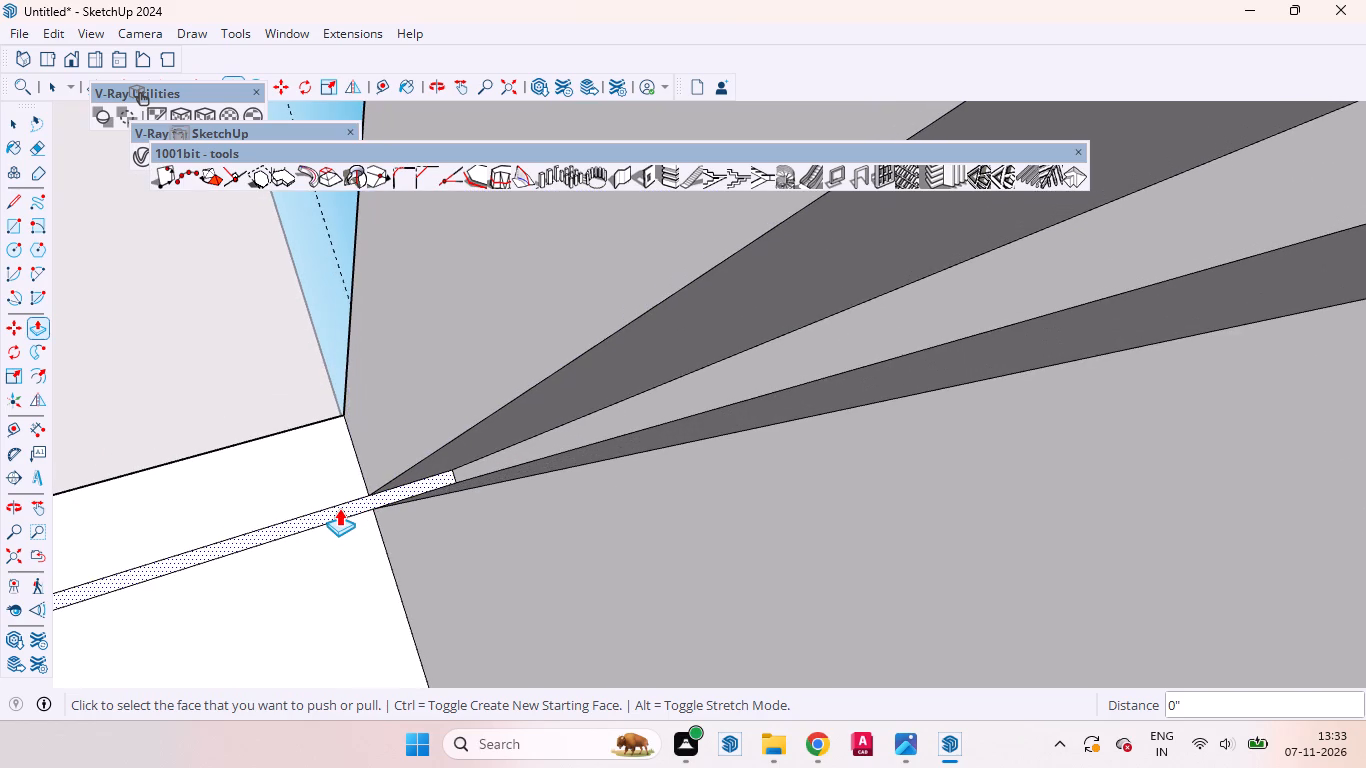
double_click(339, 508)
Push/Pull the matching 3 mm strip on the recess's right side wall inward, repeating the previous push distance.
middle_click_drag(316, 524, 716, 738)
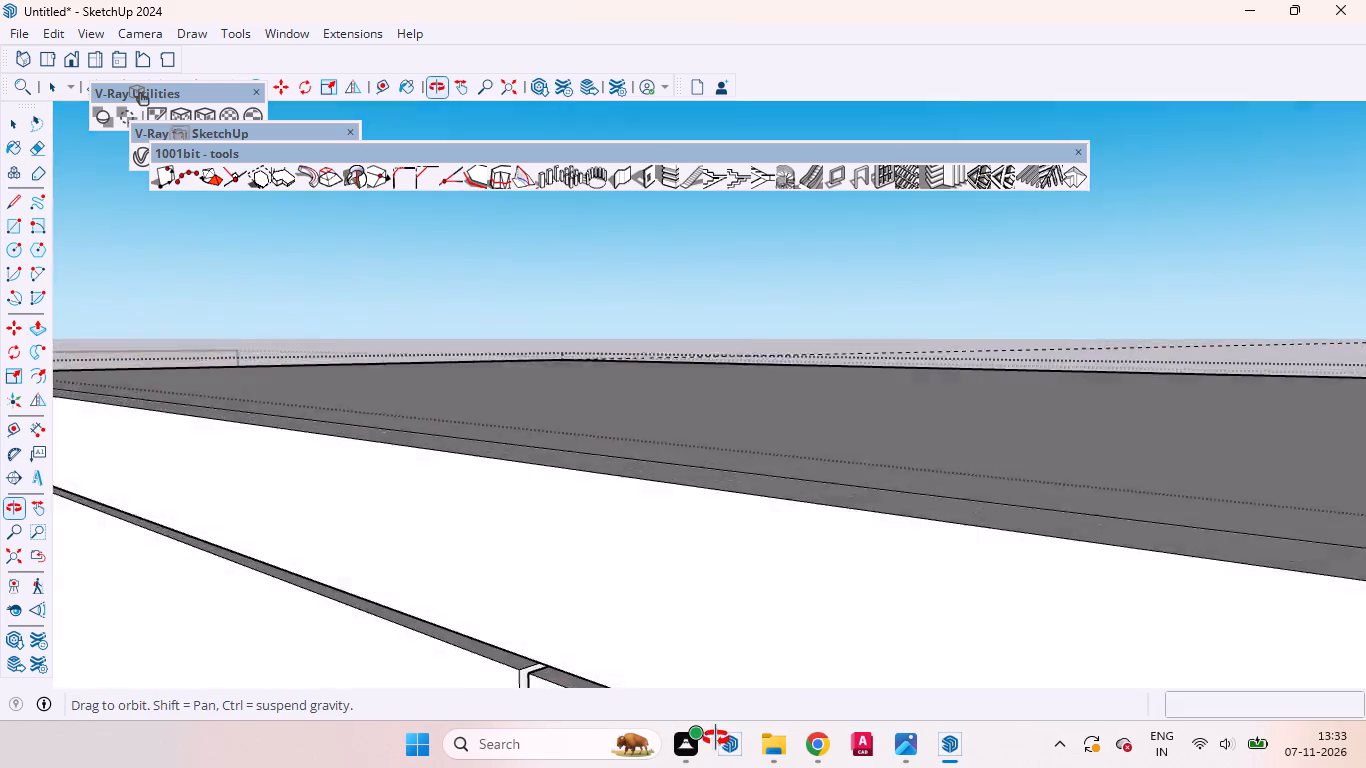
middle_click_drag(716, 738, 845, 655)
scroll(814, 518, "up", 1)
scroll(707, 391, "down", 20)
scroll(707, 391, "down", 7)
scroll(696, 372, "up", 1)
scroll(696, 372, "down", 20)
scroll(696, 372, "down", 11)
scroll(686, 337, "up", 2)
scroll(686, 337, "down", 6)
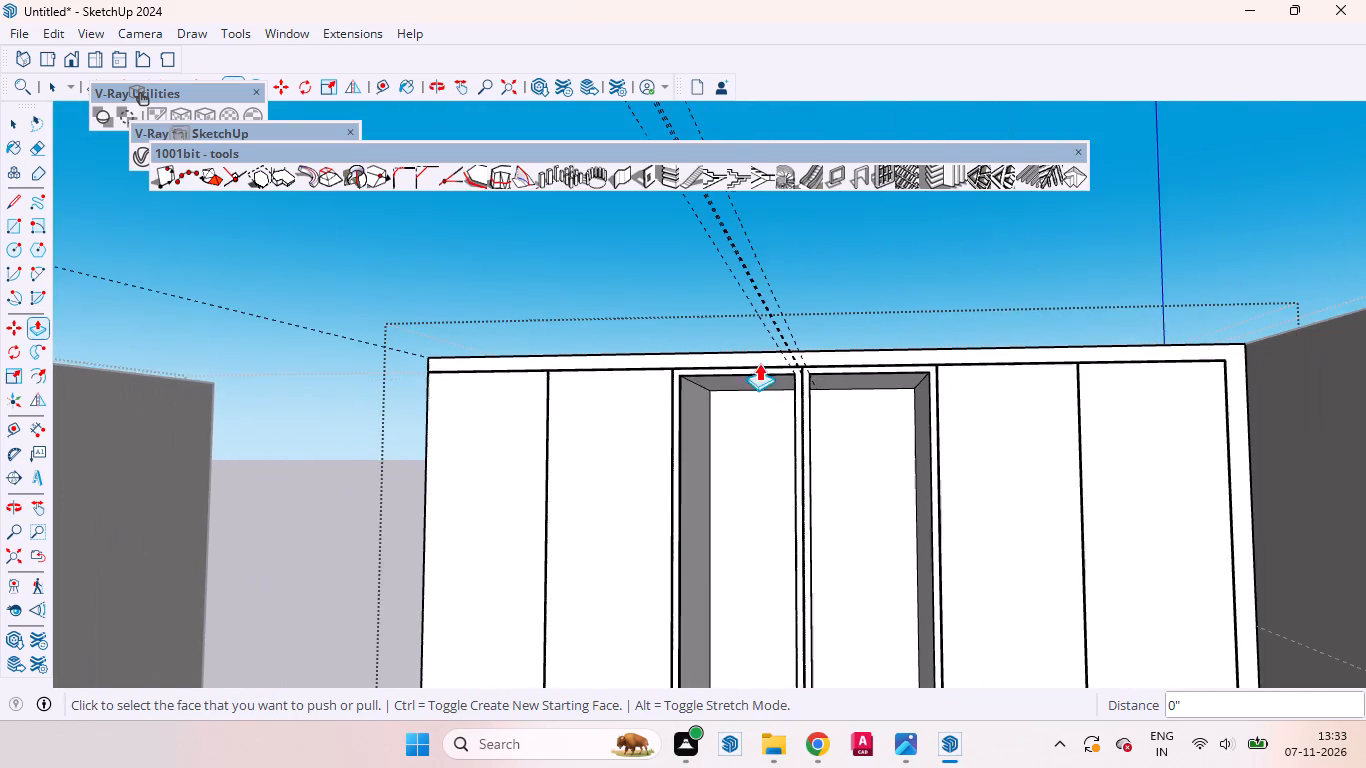
middle_click_drag(755, 385, 1049, 420)
scroll(1022, 403, "up", 19)
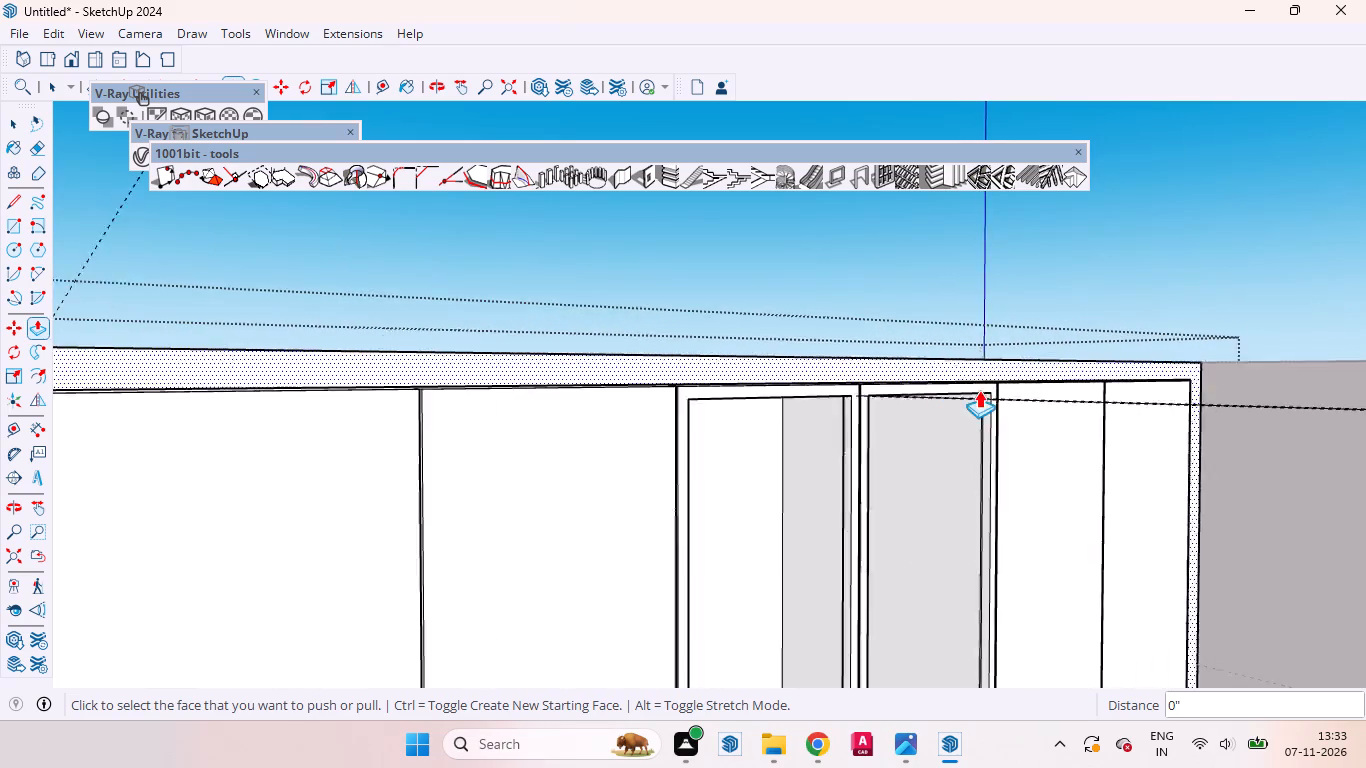
scroll(979, 390, "up", 20)
scroll(979, 390, "up", 12)
middle_click_drag(974, 423, 982, 415)
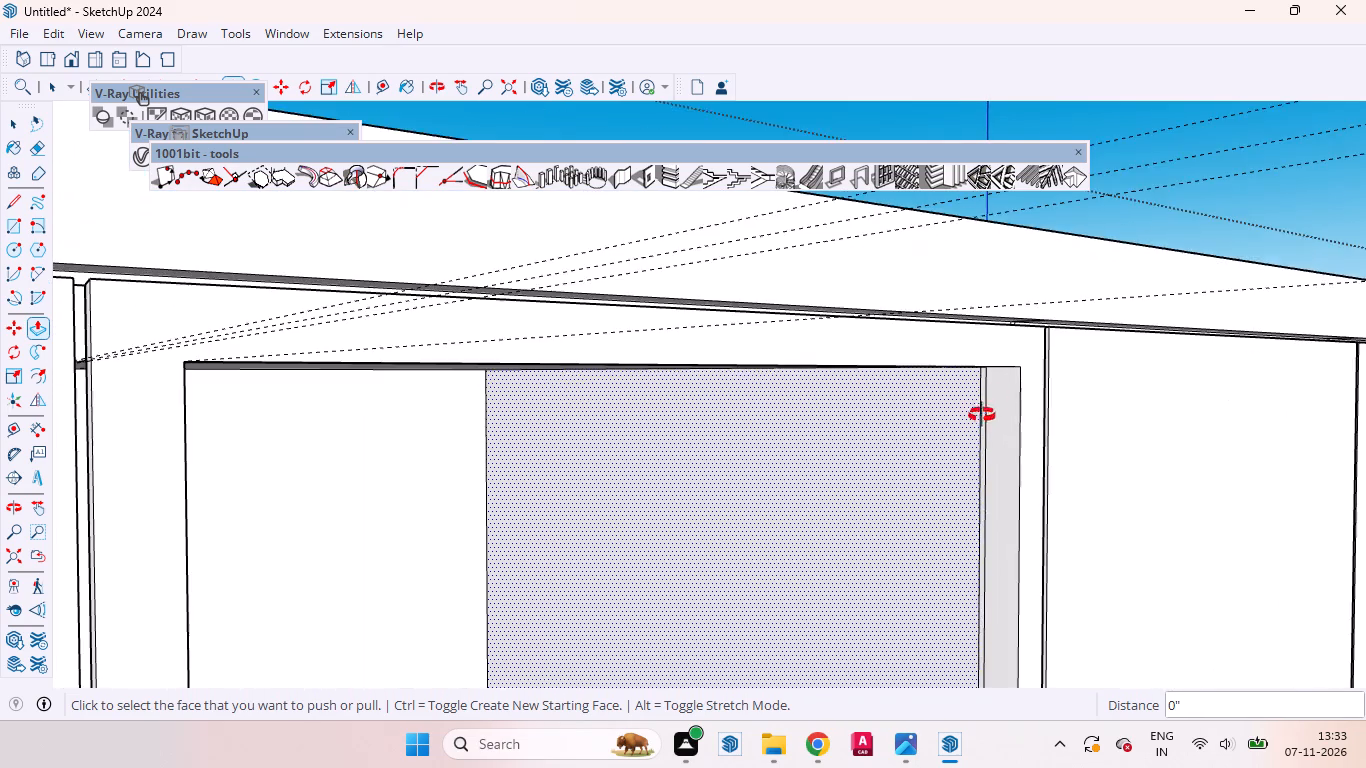
middle_click_drag(982, 415, 1021, 343)
scroll(977, 386, "up", 1)
scroll(977, 386, "down", 1)
scroll(977, 386, "up", 10)
scroll(977, 358, "down", 1)
scroll(977, 358, "up", 14)
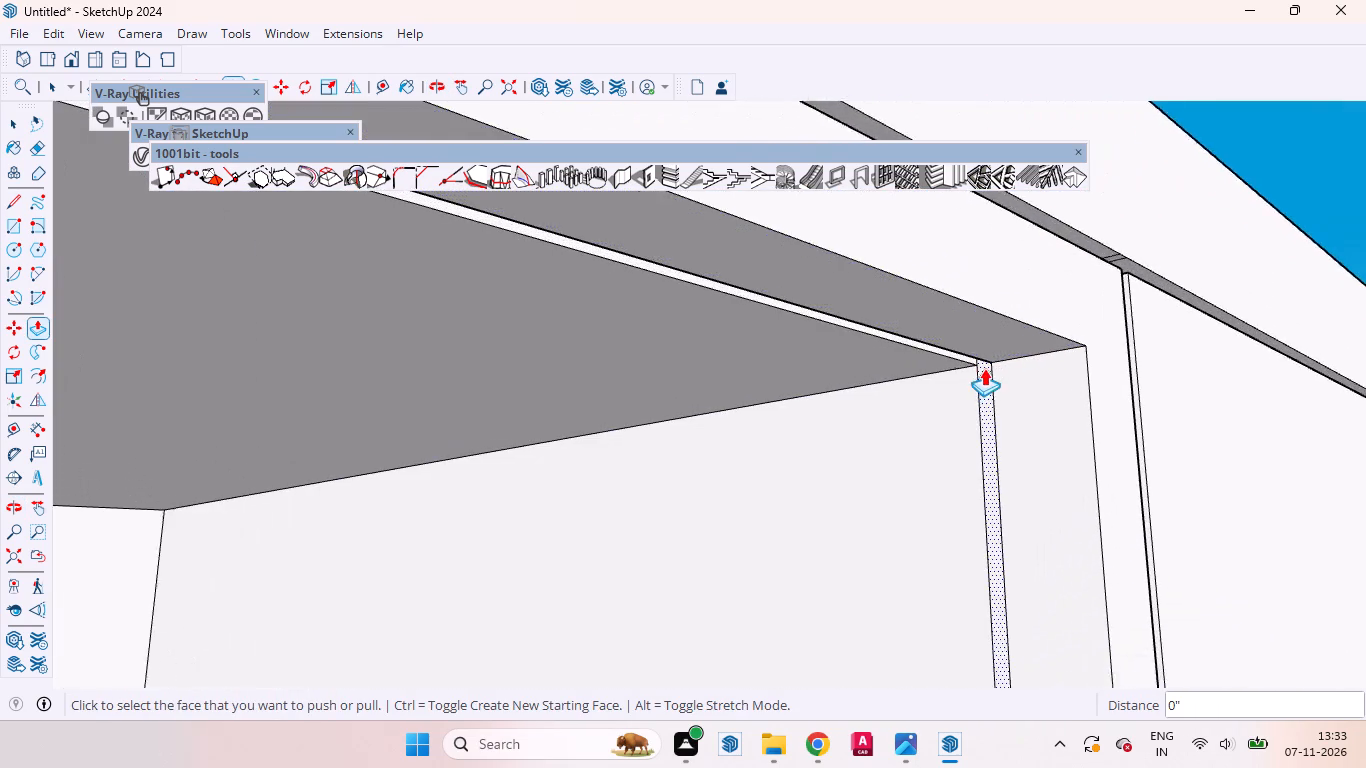
scroll(984, 368, "up", 5)
middle_click_drag(979, 388, 1183, 447)
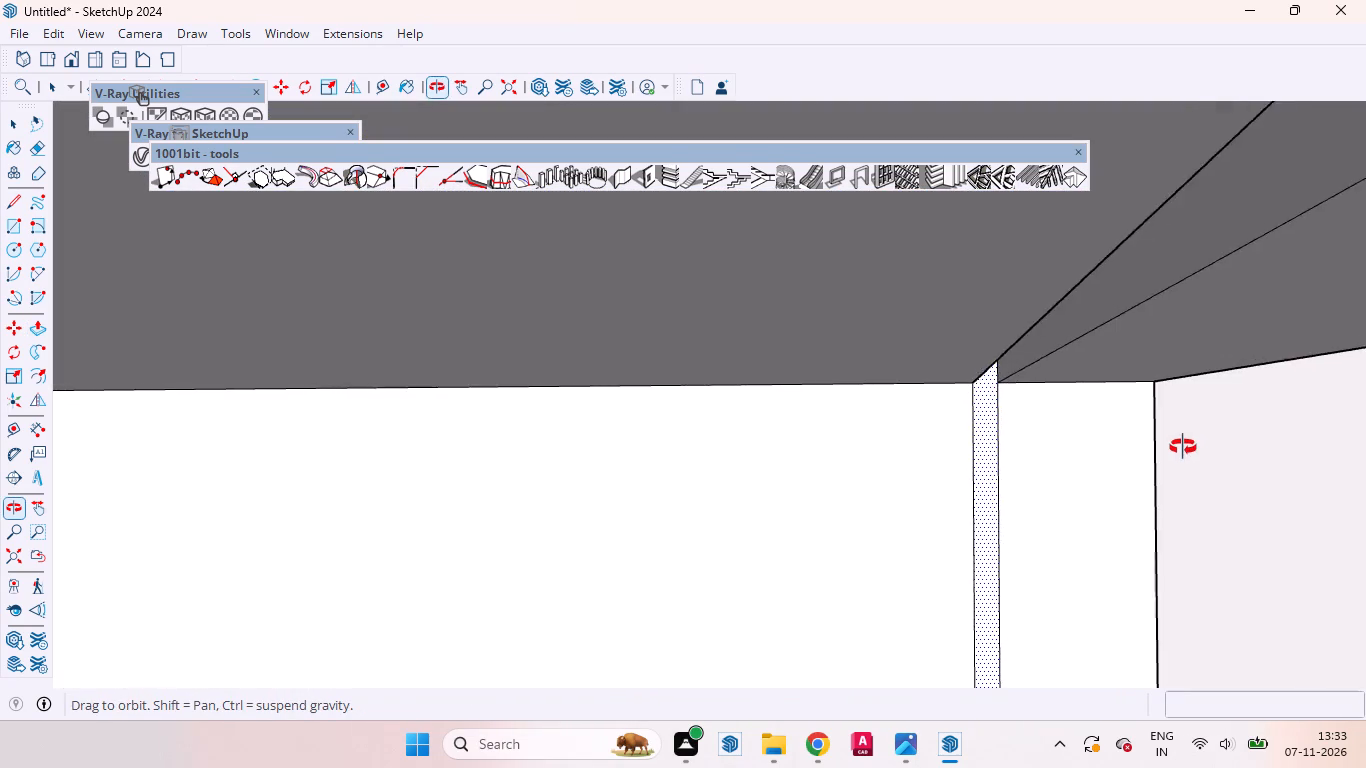
middle_click_drag(1183, 447, 1167, 428)
double_click(987, 404)
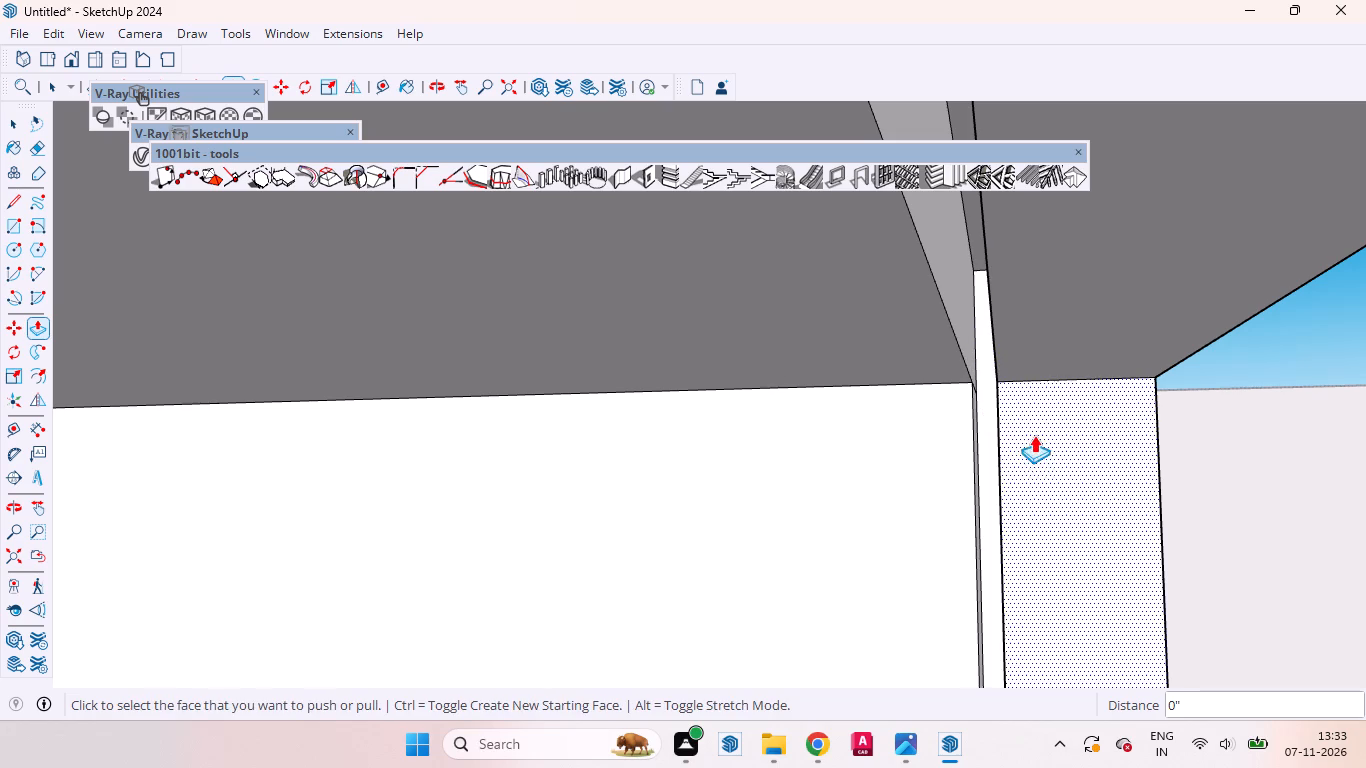
key("space")
Examine the grooves along the recess ceiling and side walls up close and from the wardrobe's front.
middle_click_drag(1067, 430, 439, 548)
scroll(1365, 275, "up", 5)
scroll(1241, 251, "down", 1)
scroll(1241, 251, "up", 17)
middle_click_drag(1278, 285, 1125, 284)
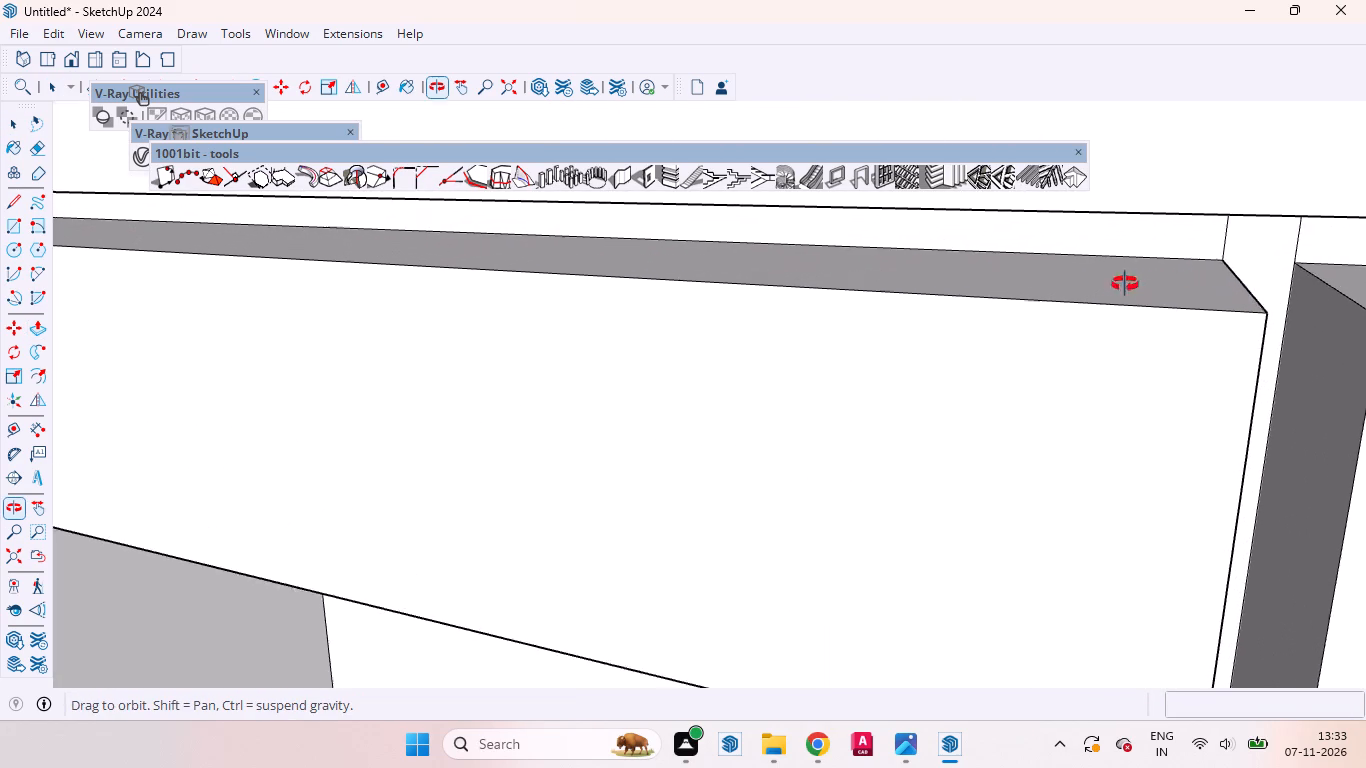
middle_click_drag(1125, 284, 1365, 31)
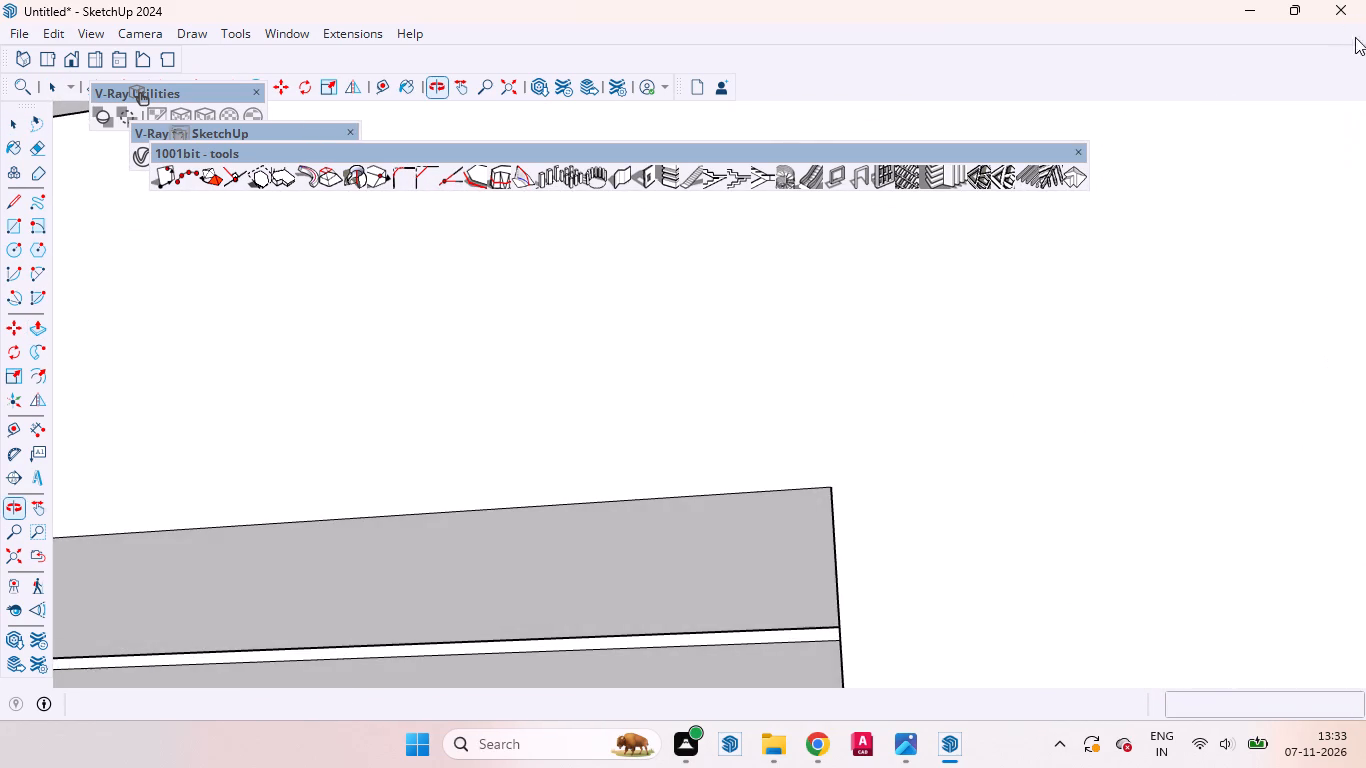
scroll(1071, 192, "down", 19)
scroll(983, 306, "up", 1)
scroll(984, 306, "down", 15)
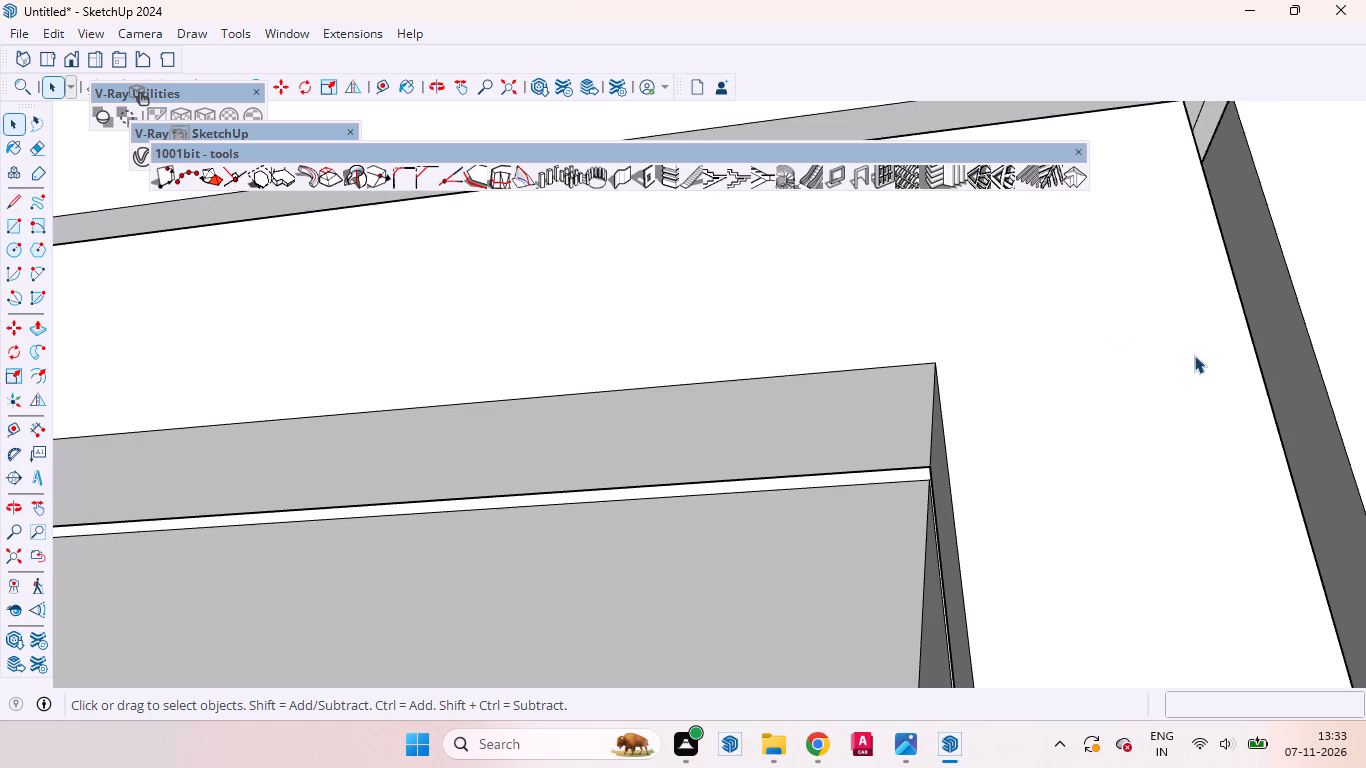
scroll(1194, 355, "down", 18)
scroll(1224, 369, "up", 1)
scroll(1224, 369, "down", 16)
scroll(1223, 374, "up", 1)
scroll(1223, 374, "down", 10)
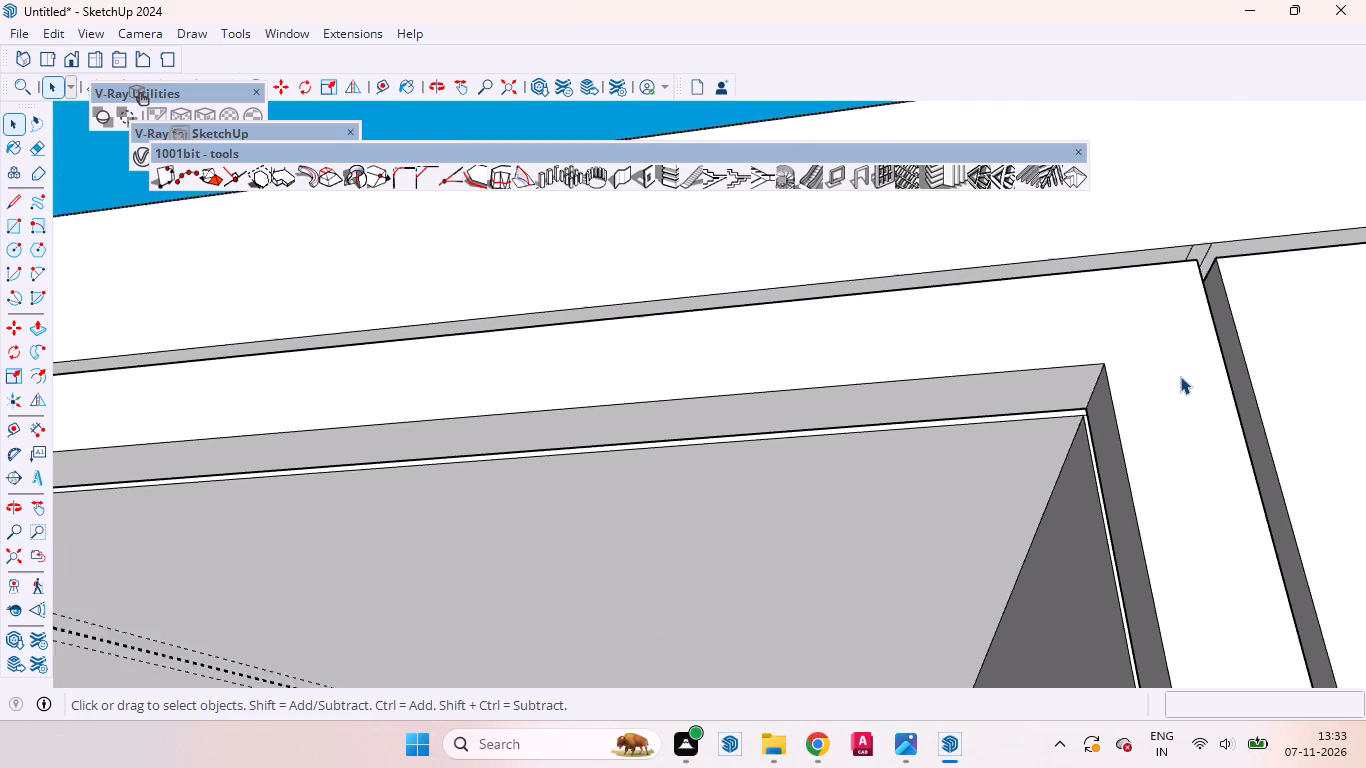
scroll(1180, 376, "down", 13)
scroll(1173, 392, "up", 1)
scroll(1173, 392, "down", 11)
scroll(1166, 394, "down", 12)
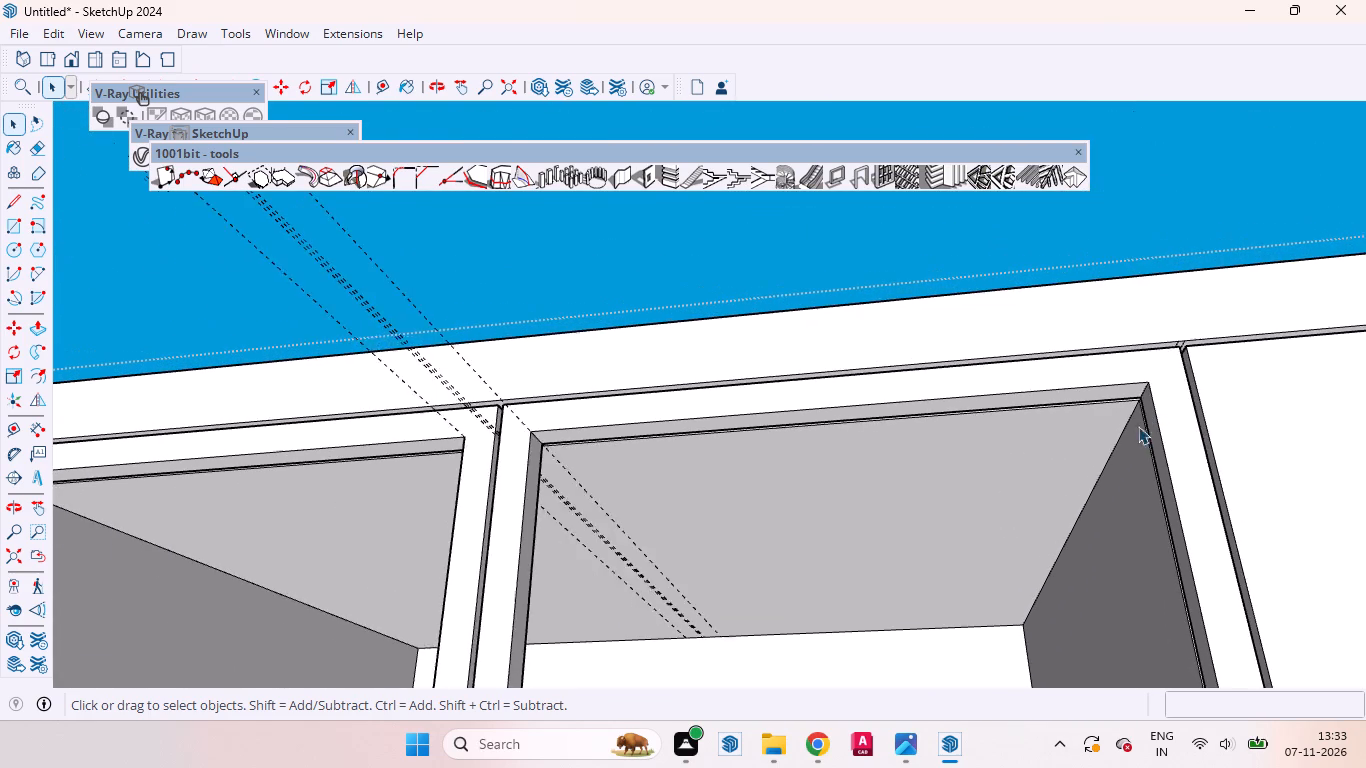
scroll(1128, 438, "down", 7)
middle_click_drag(1090, 434, 1095, 612)
scroll(1060, 489, "down", 7)
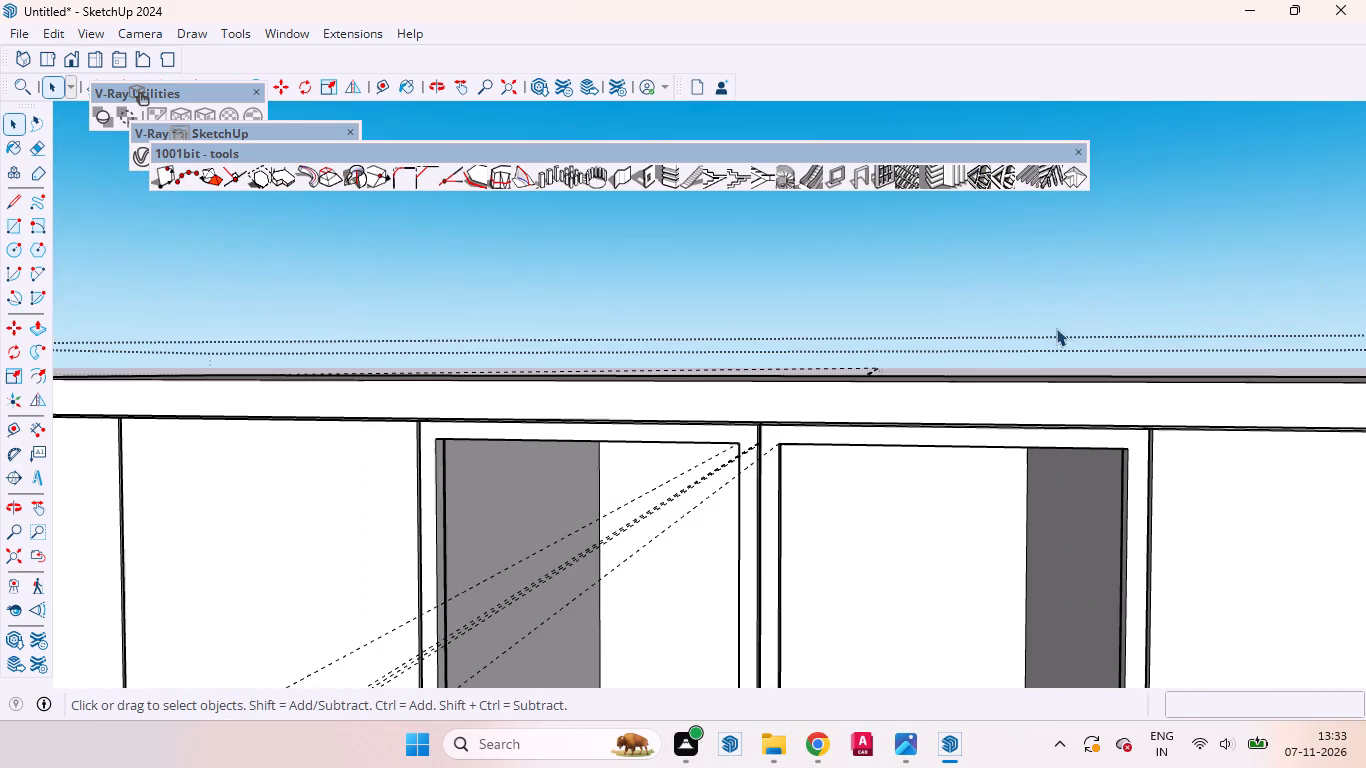
scroll(1056, 328, "down", 13)
scroll(1033, 250, "up", 1)
scroll(1033, 250, "down", 20)
scroll(1033, 250, "down", 1)
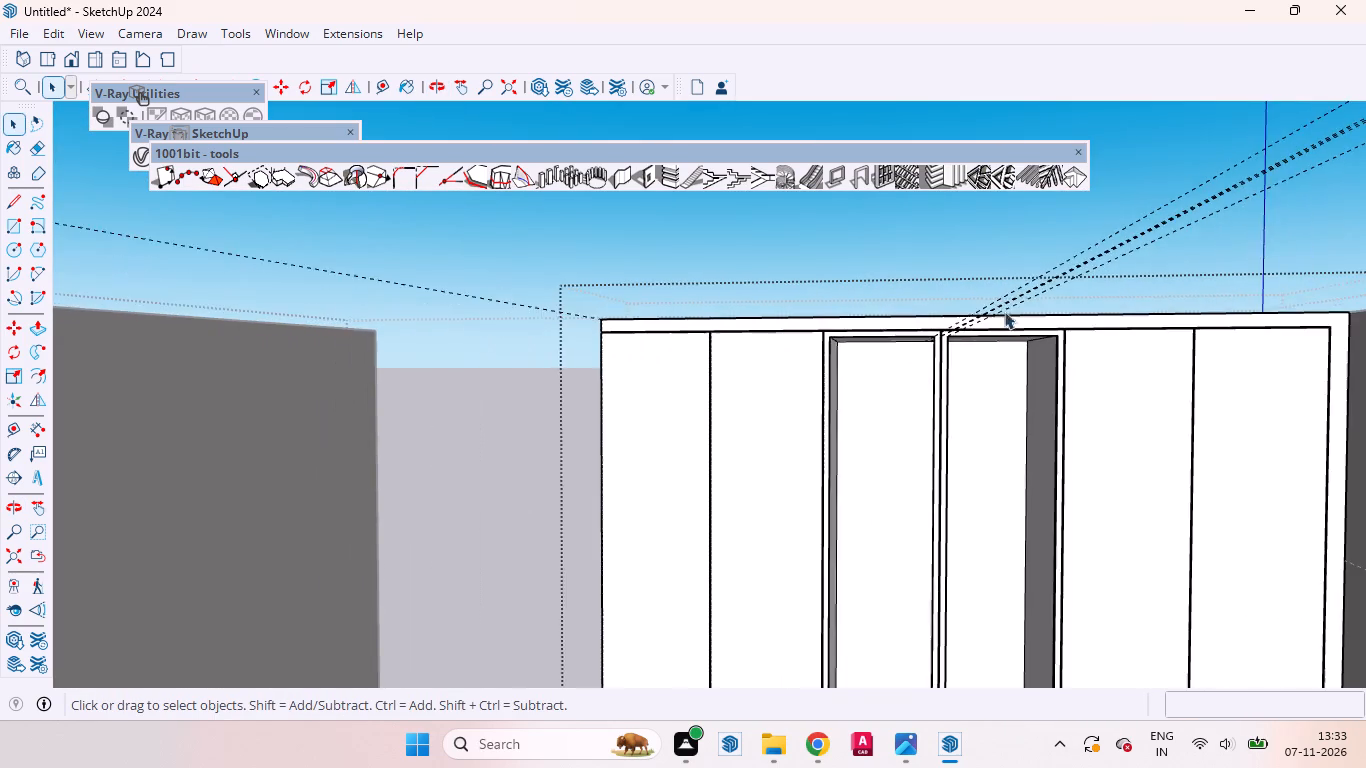
scroll(1004, 383, "down", 10)
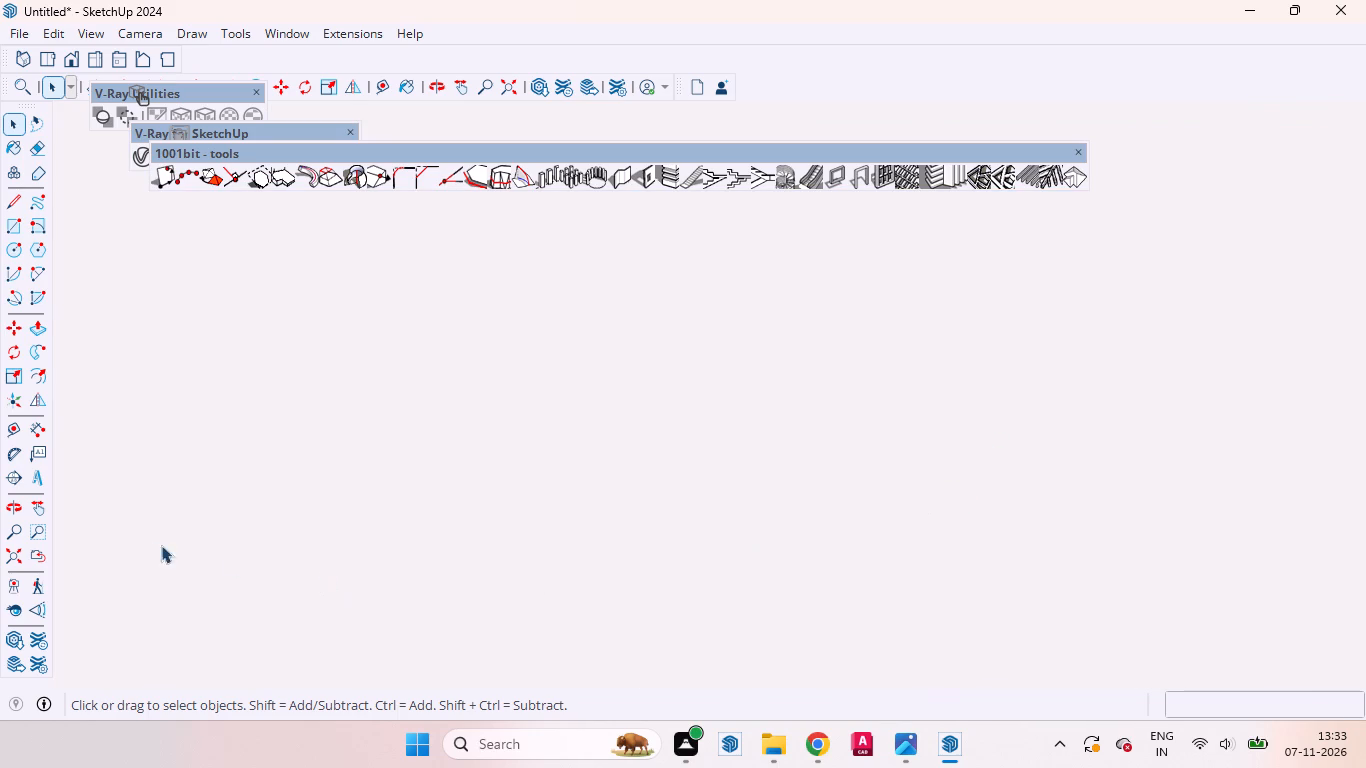
Delete the dashed guide lines that run over the wardrobe top and through its central posts.
left_click(33, 567)
middle_click_drag(606, 415, 645, 576)
scroll(650, 565, "up", 1)
scroll(663, 448, "down", 18)
scroll(816, 525, "down", 14)
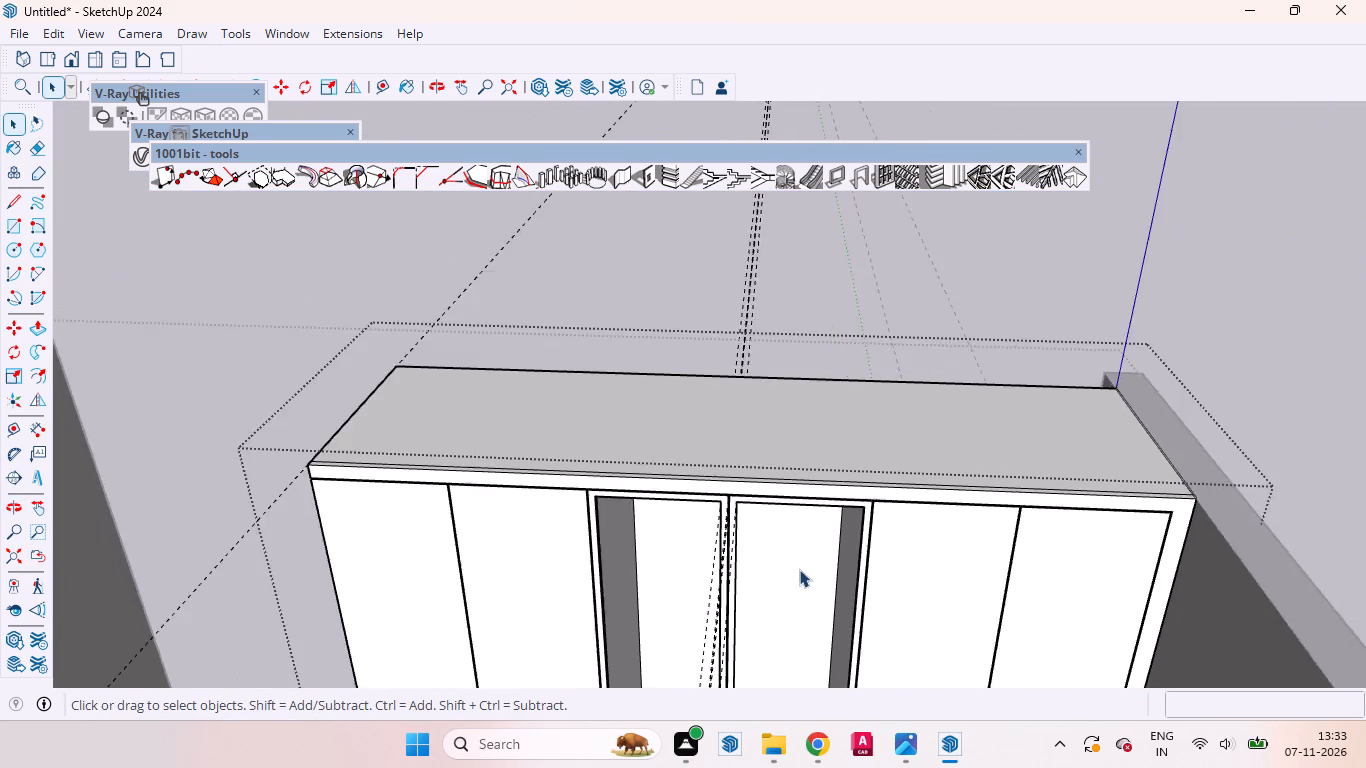
scroll(799, 569, "down", 10)
left_click_drag(824, 401, 592, 215)
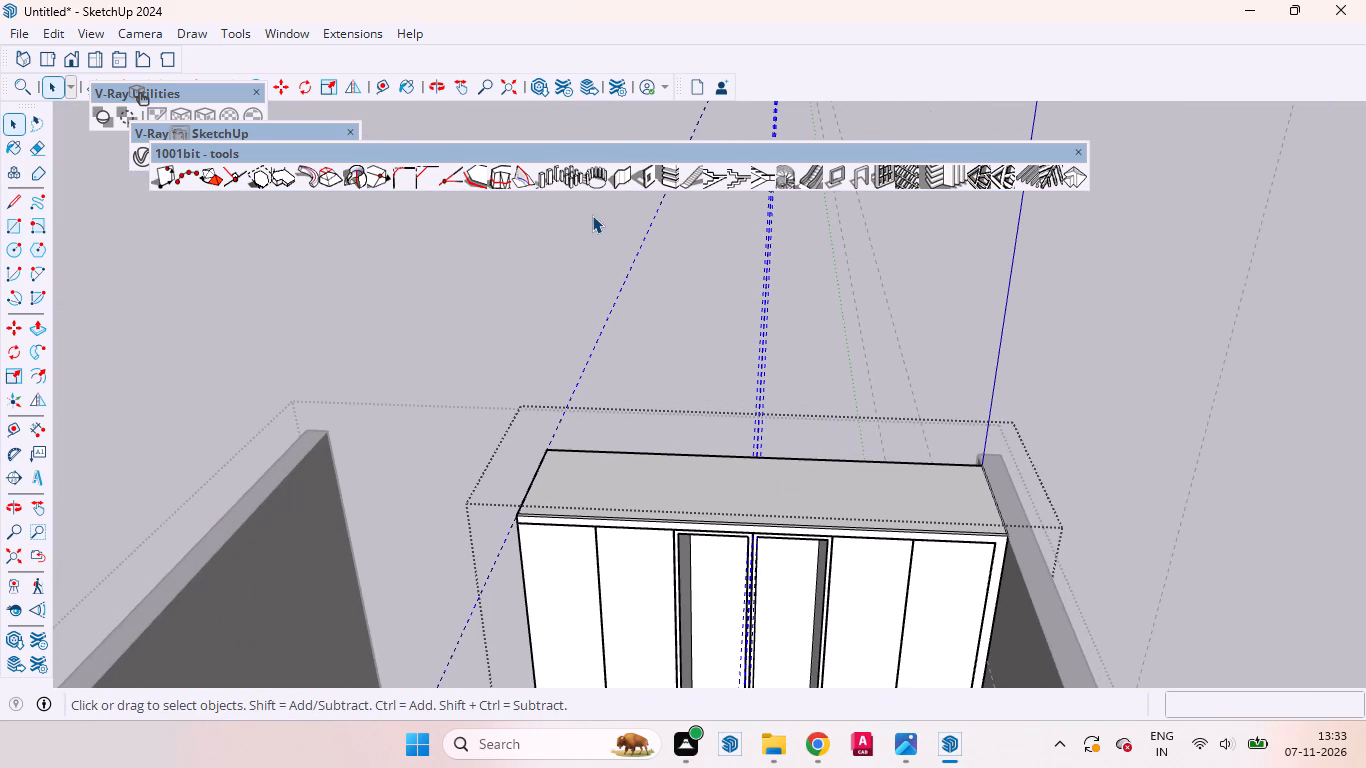
key("Delete")
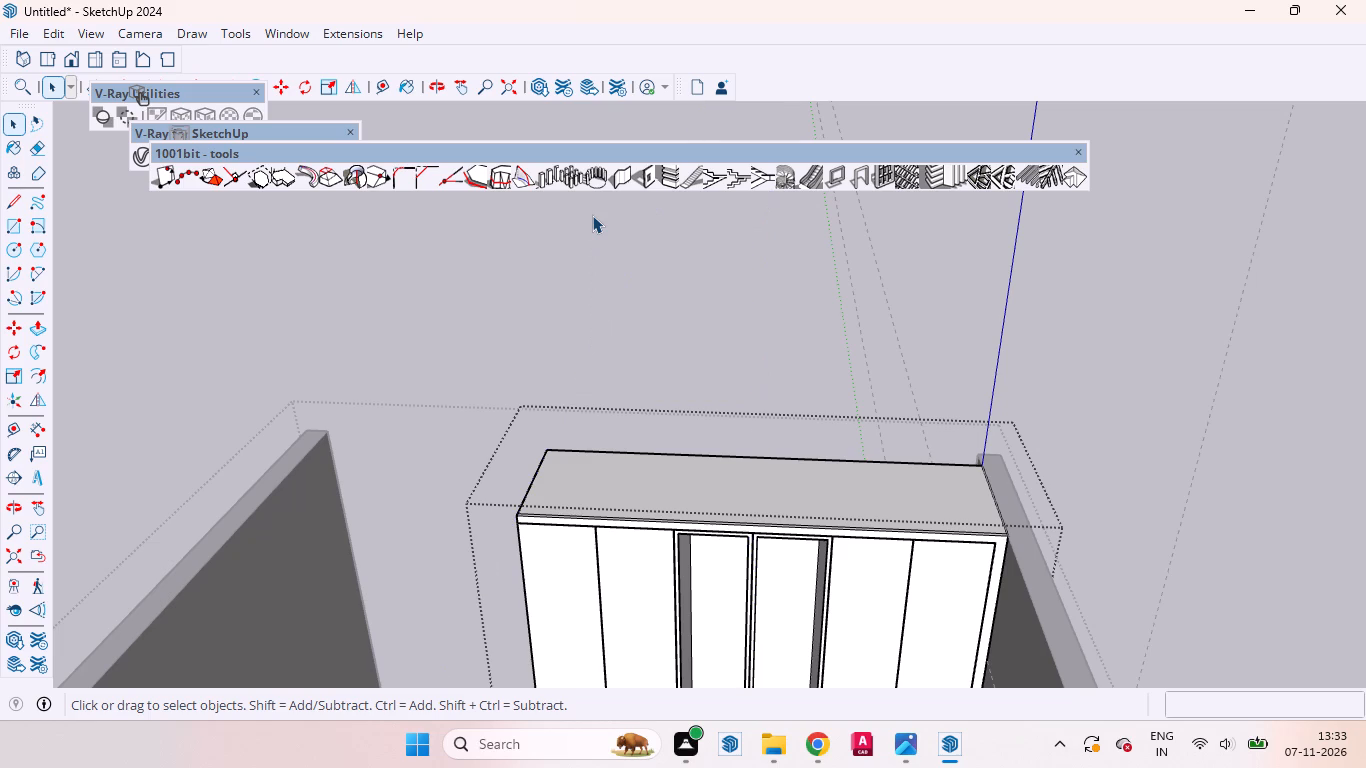
Exit the nested wardrobe and room groups and delete the remaining dashed guide lines behind and beside the wardrobe.
left_click(696, 339)
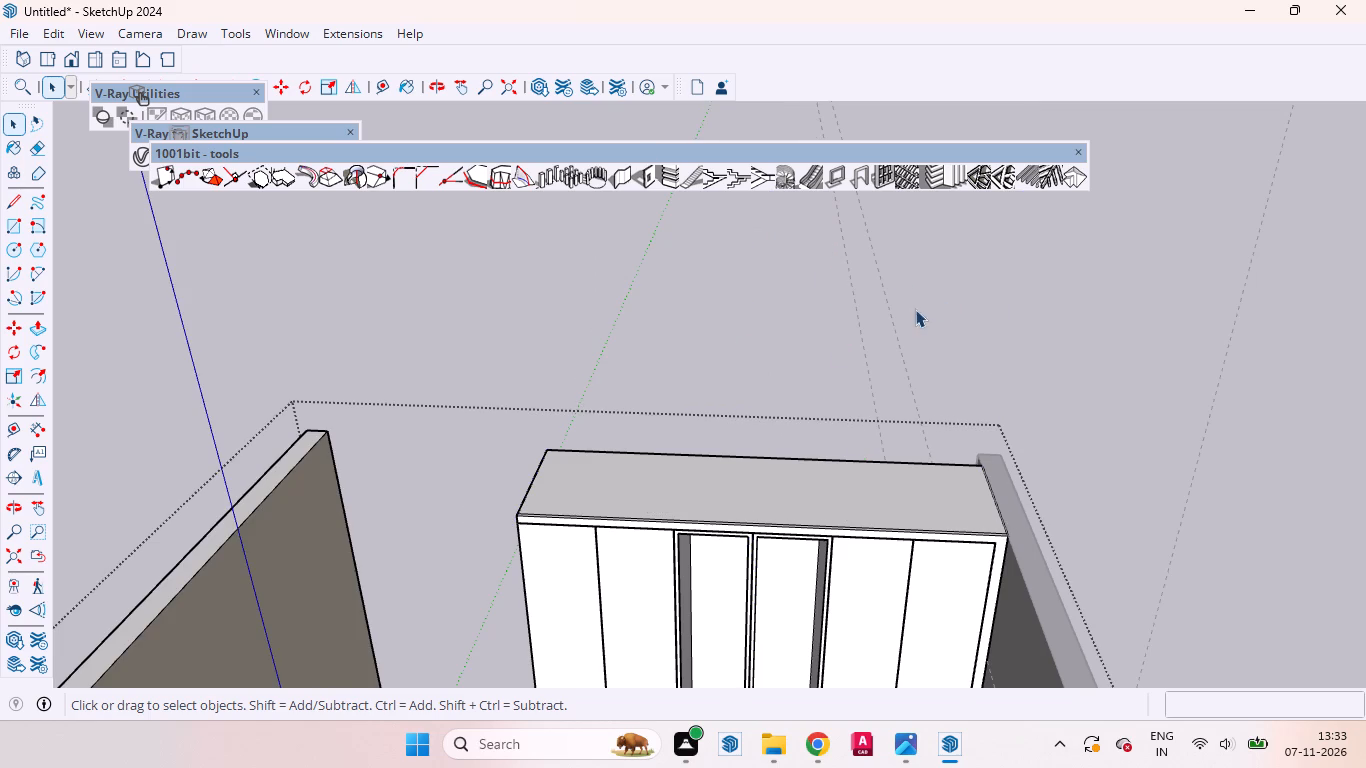
left_click(619, 335)
left_click_drag(987, 325, 604, 247)
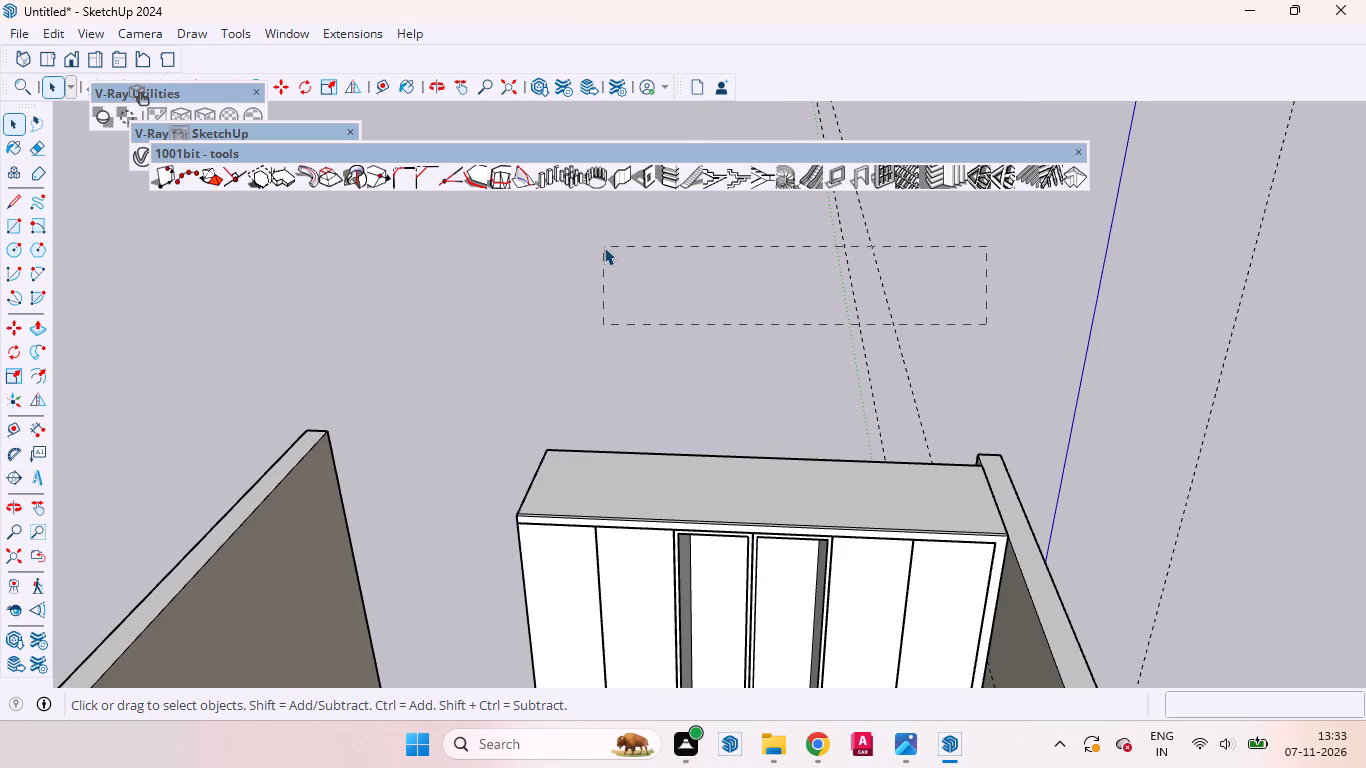
key("Delete")
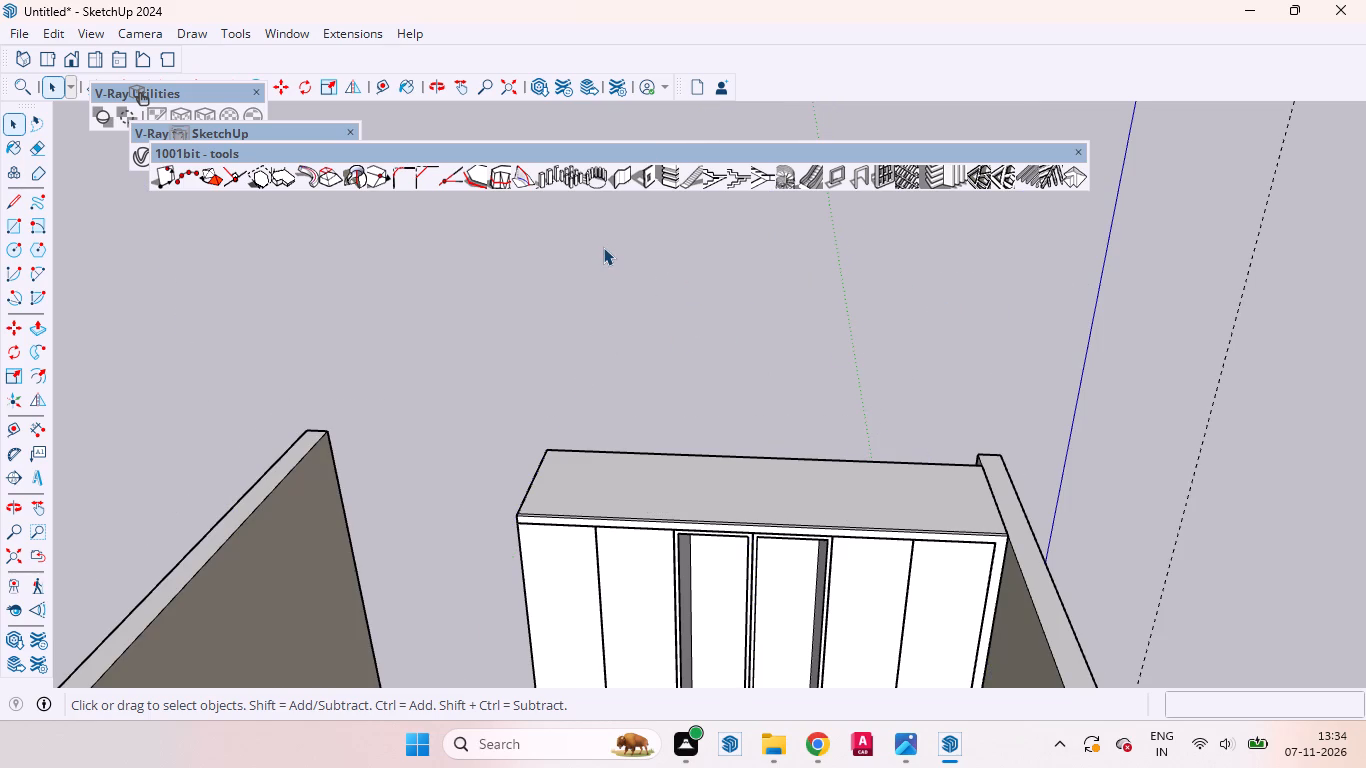
left_click_drag(1325, 355, 1146, 180)
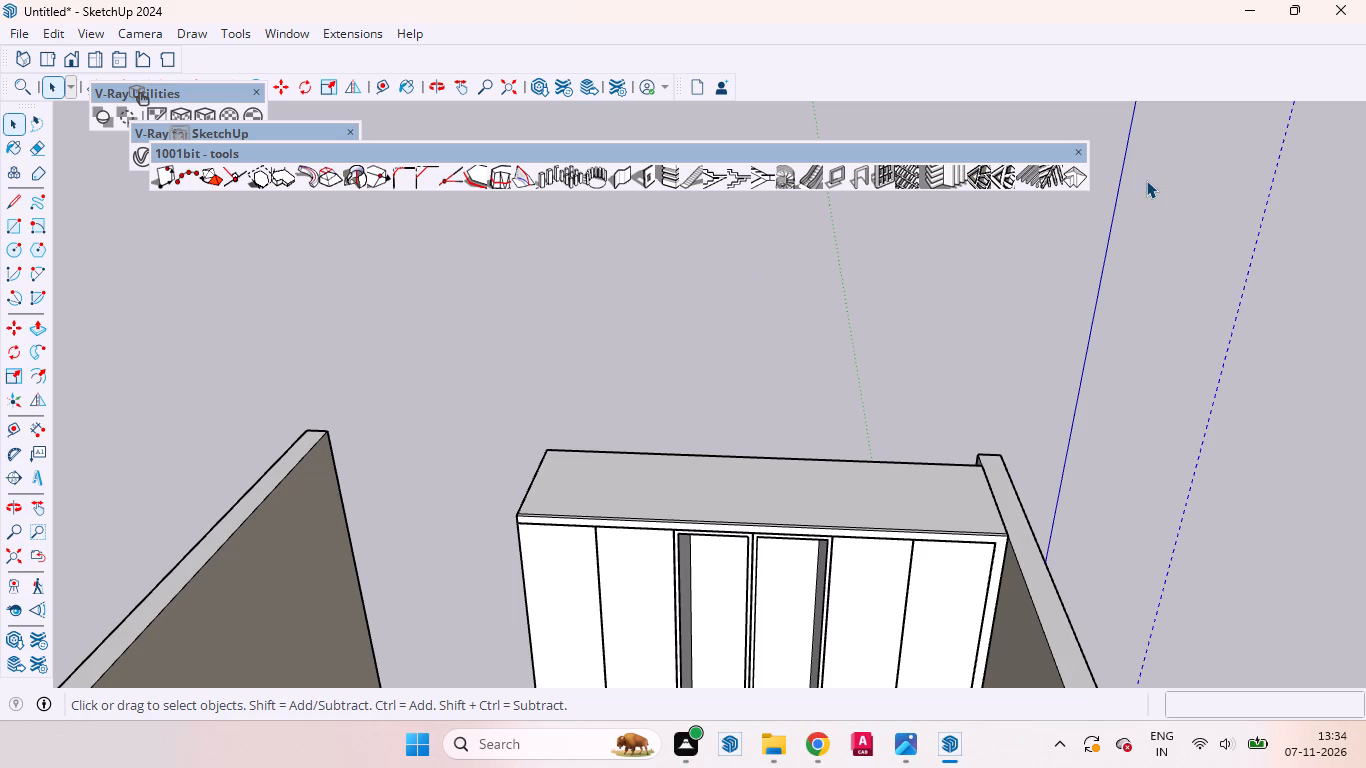
key("Delete")
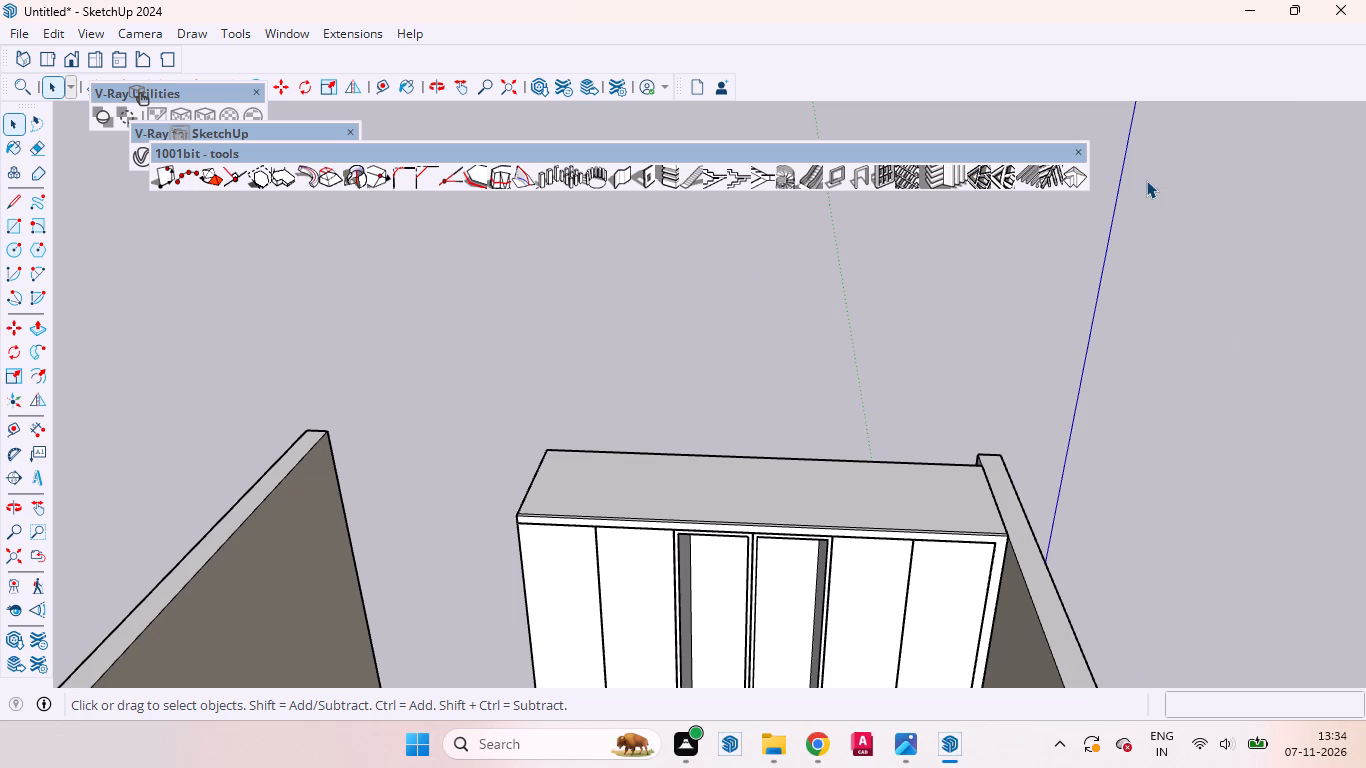
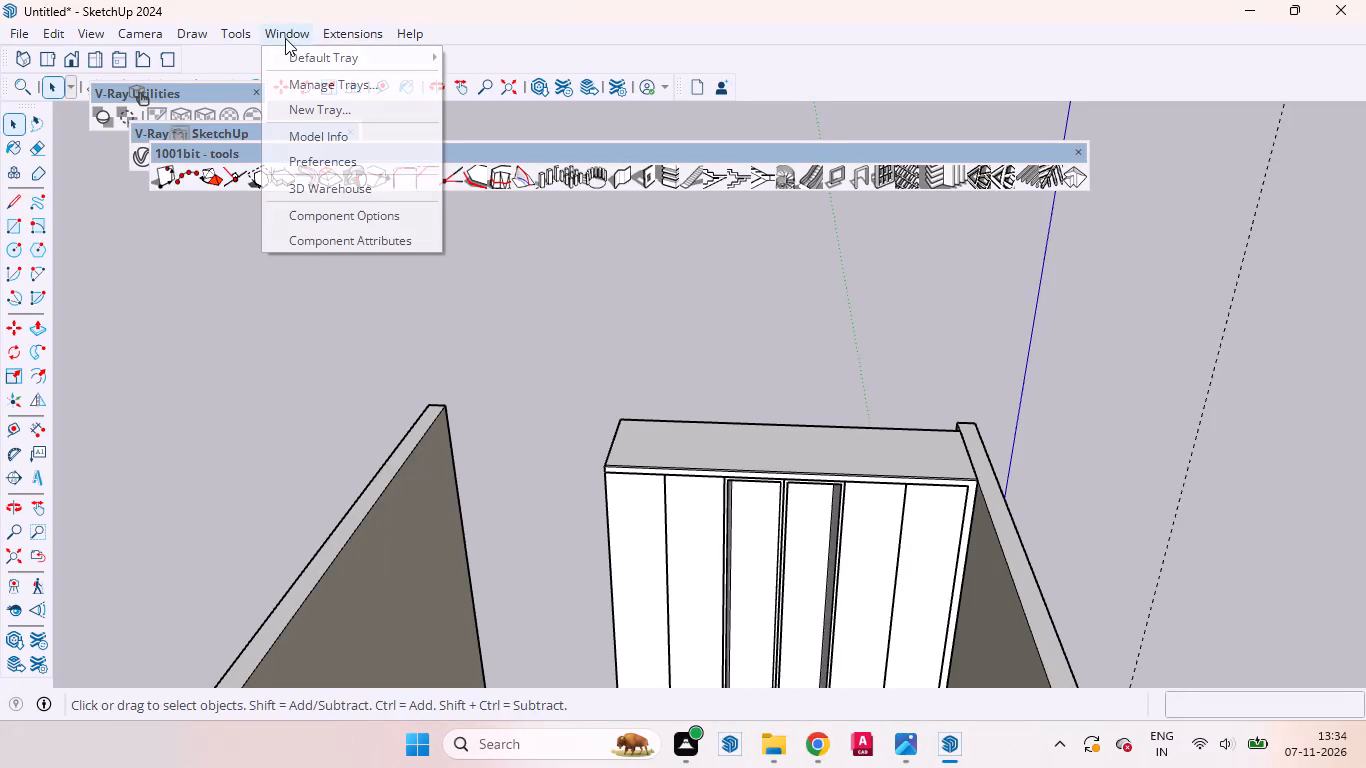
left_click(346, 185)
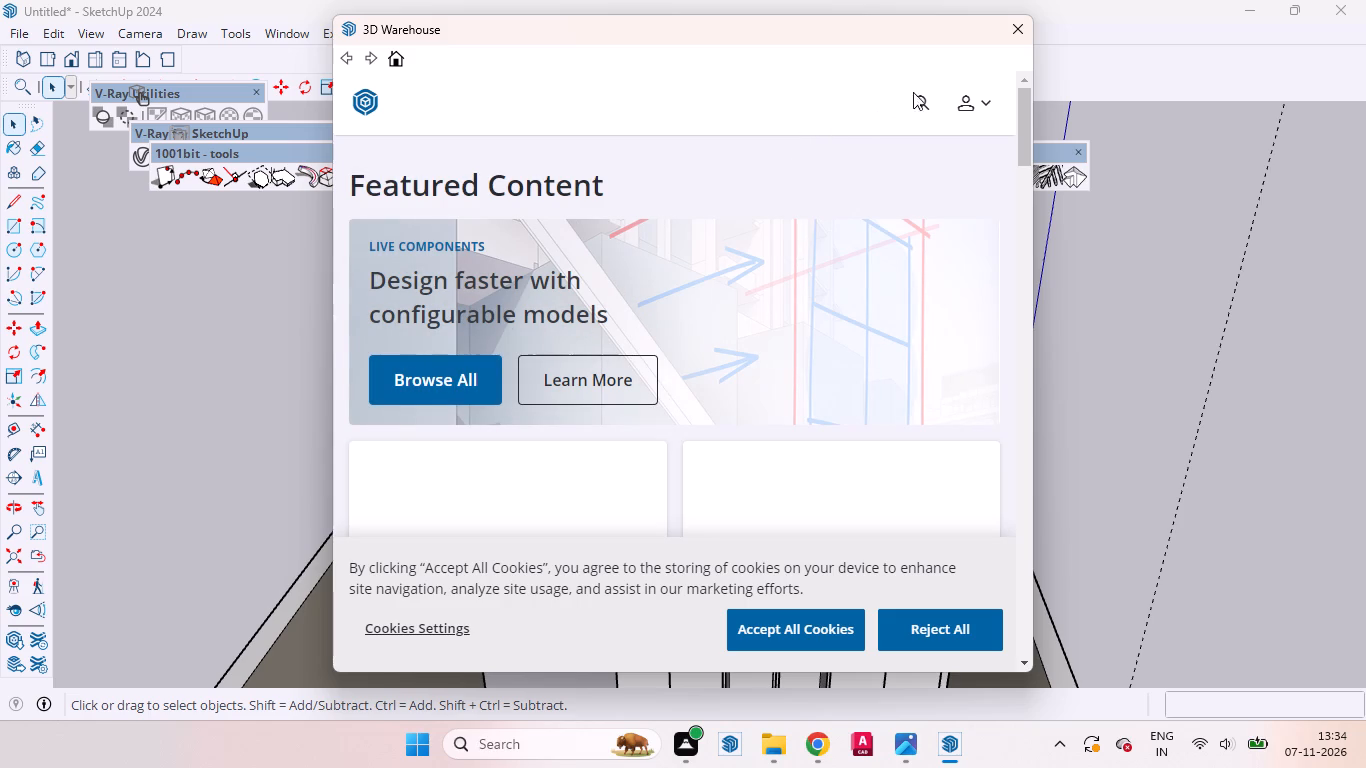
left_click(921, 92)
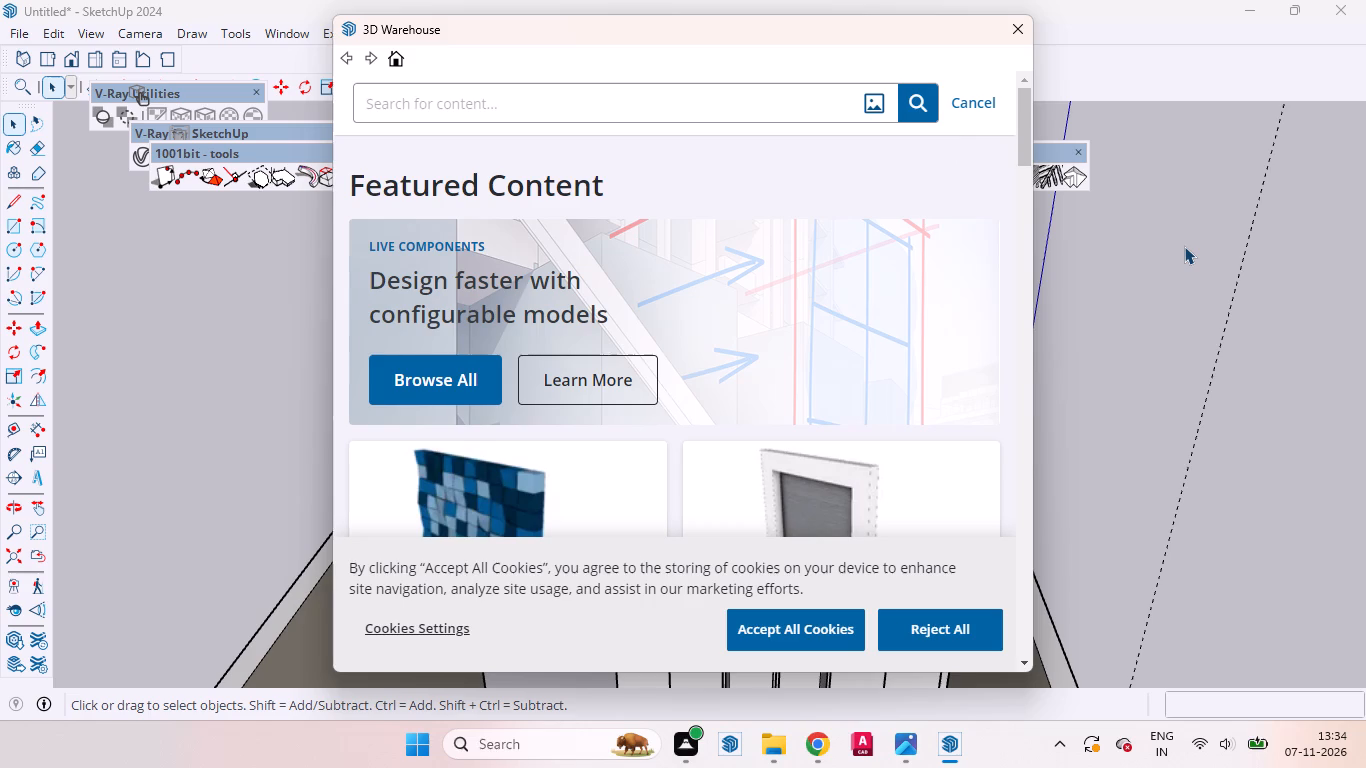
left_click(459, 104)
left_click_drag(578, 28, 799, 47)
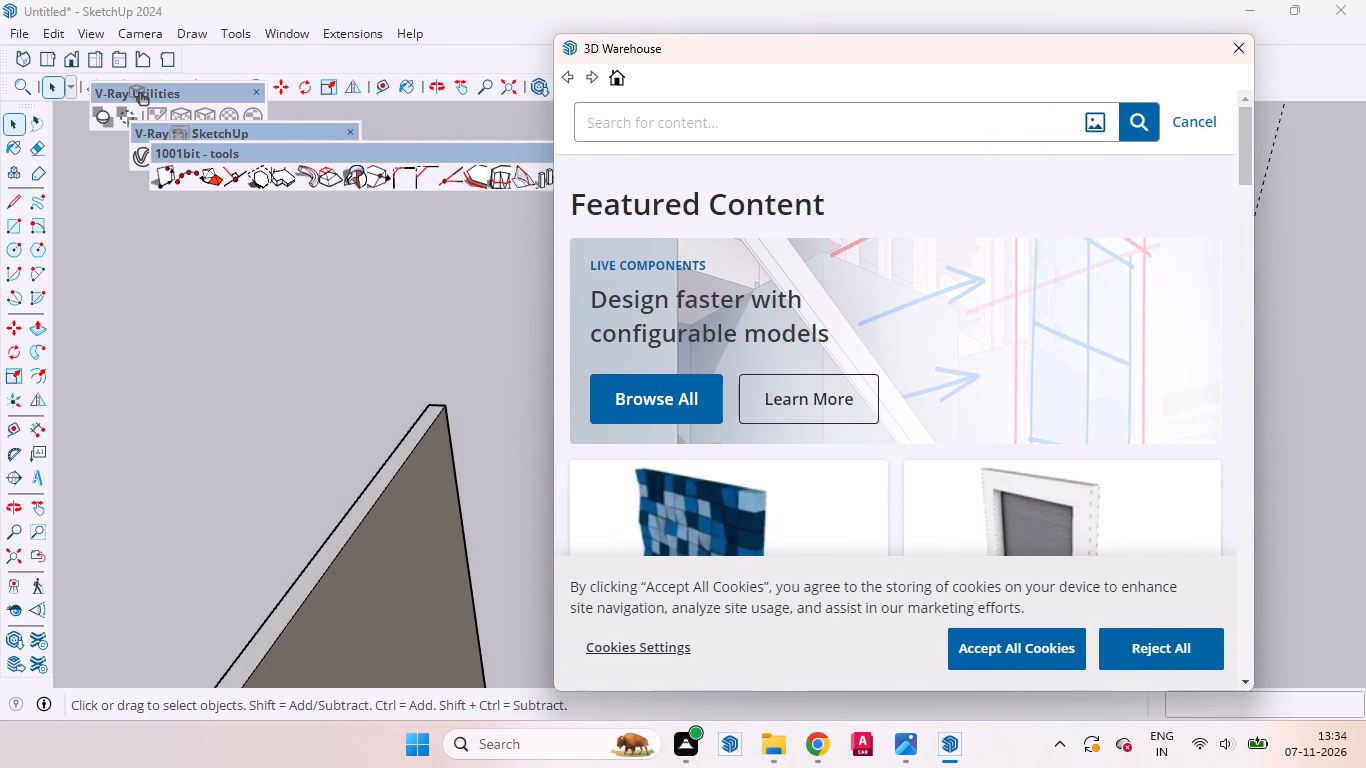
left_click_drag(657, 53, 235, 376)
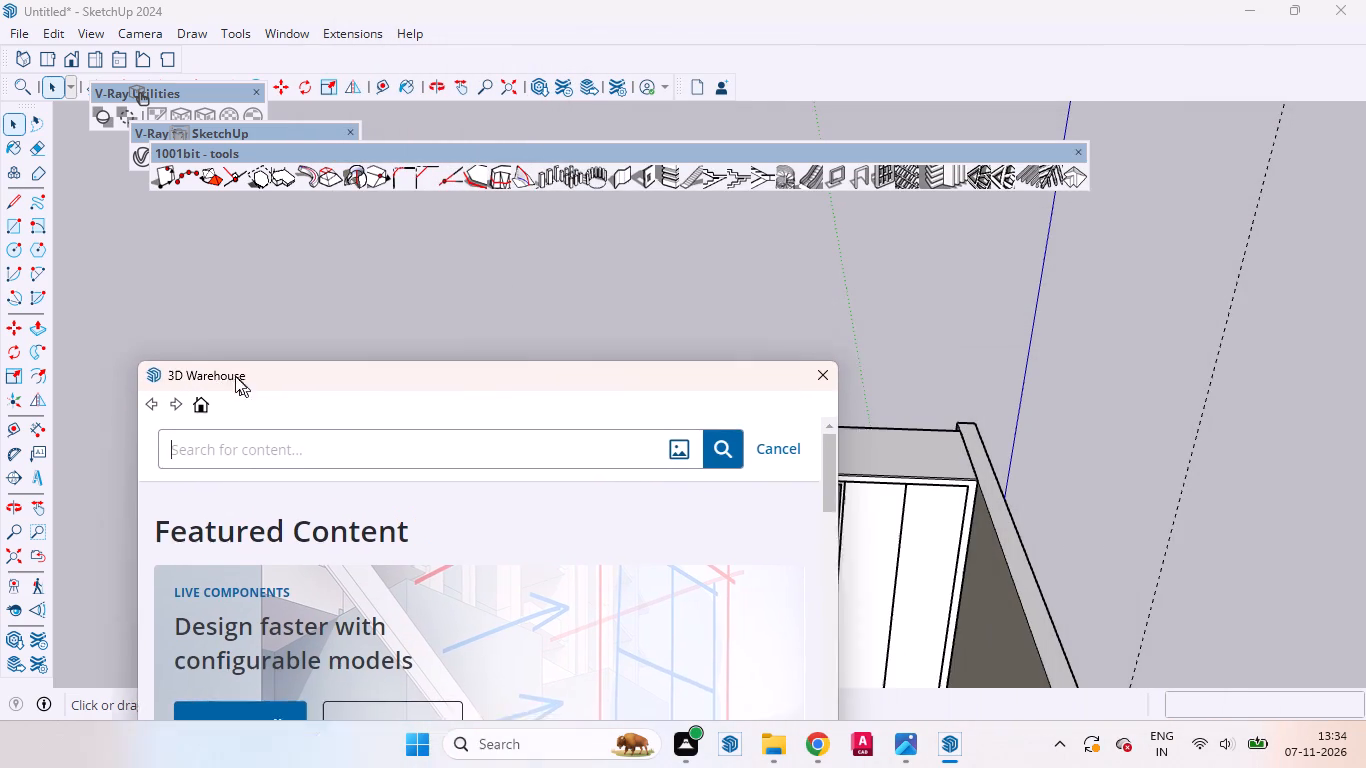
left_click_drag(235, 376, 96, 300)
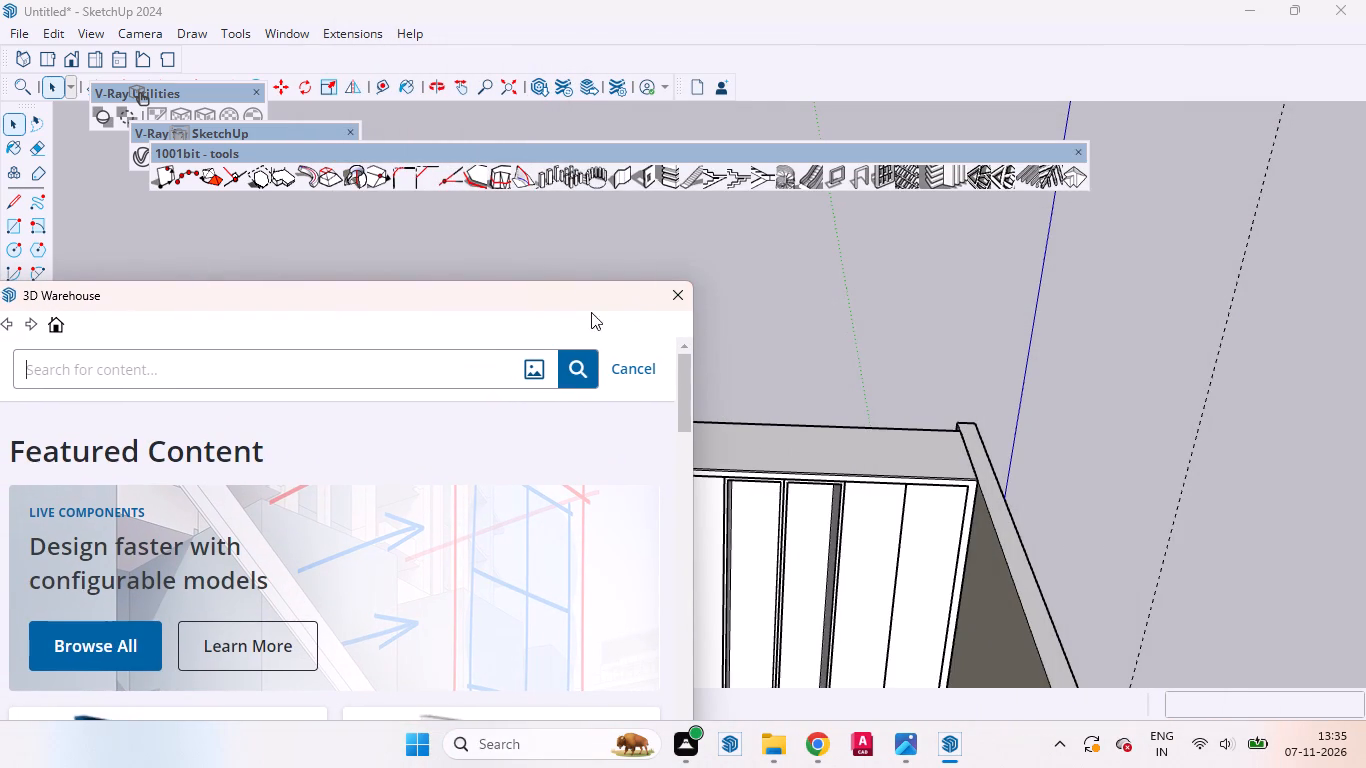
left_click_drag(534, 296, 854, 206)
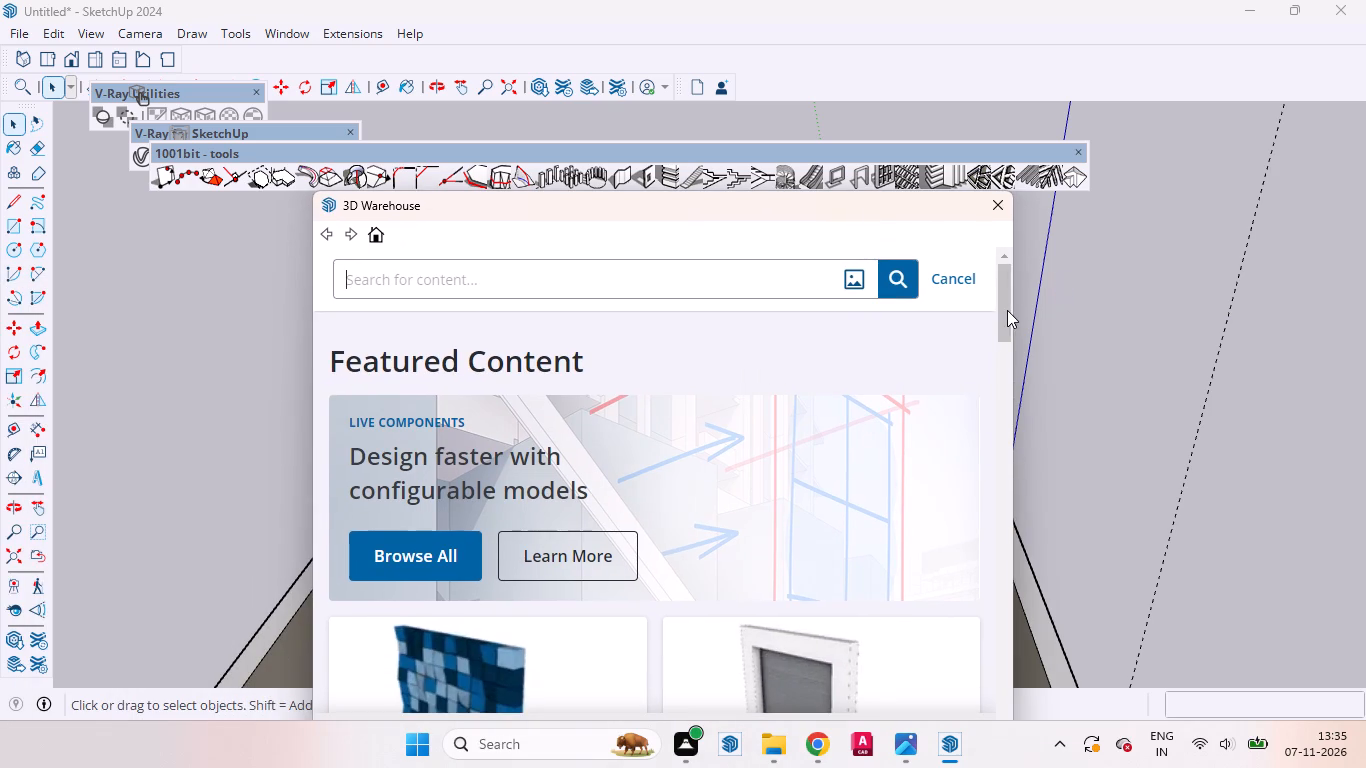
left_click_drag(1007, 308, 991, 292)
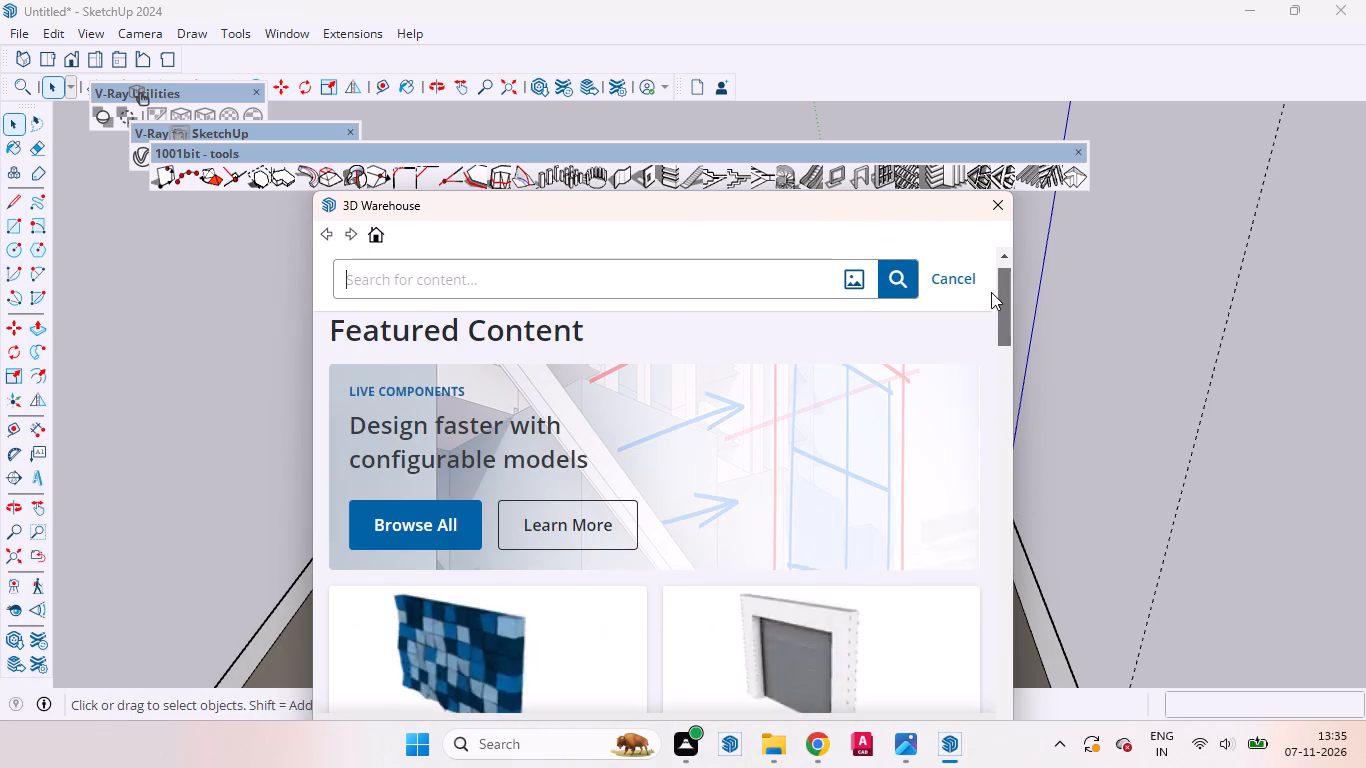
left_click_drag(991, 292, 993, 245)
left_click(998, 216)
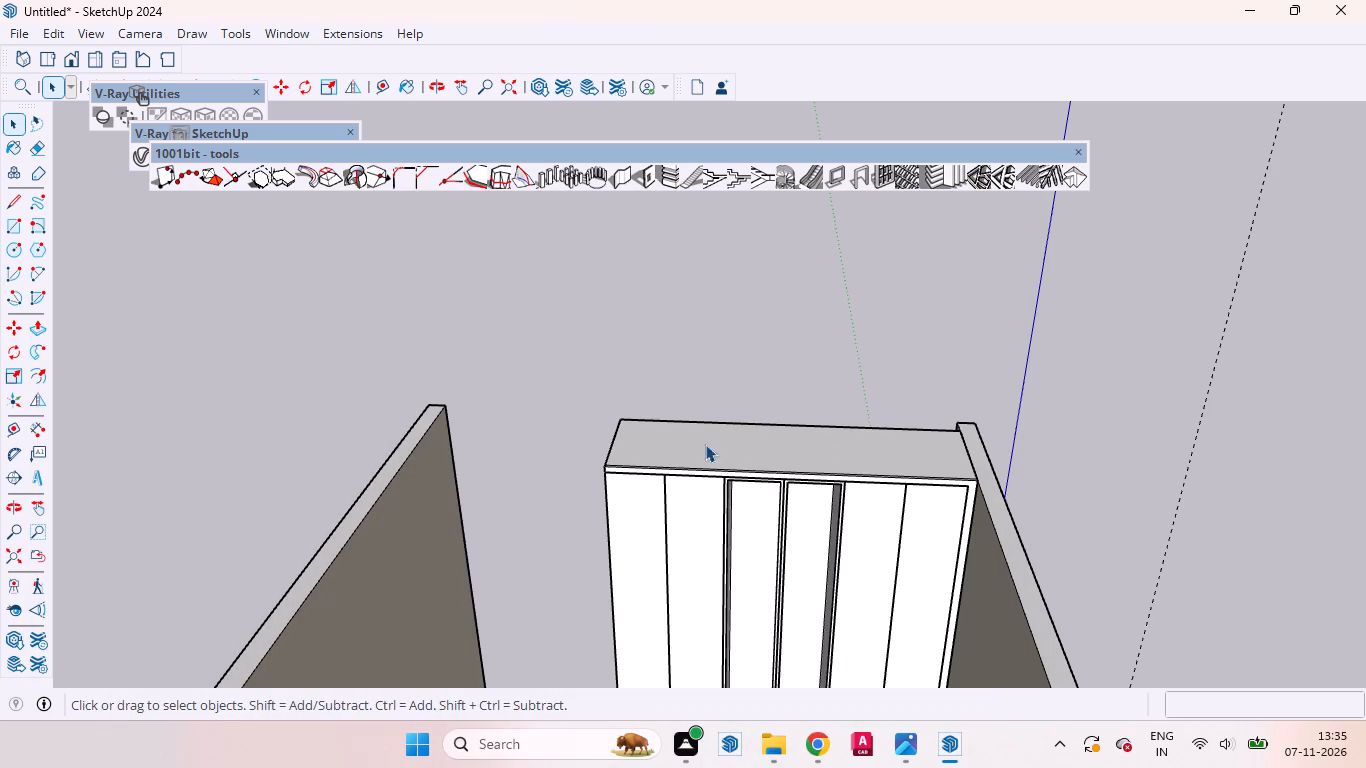
Show the Default Tray with its Materials colours, make it narrower and move it clear of the wardrobe.
left_click(304, 38)
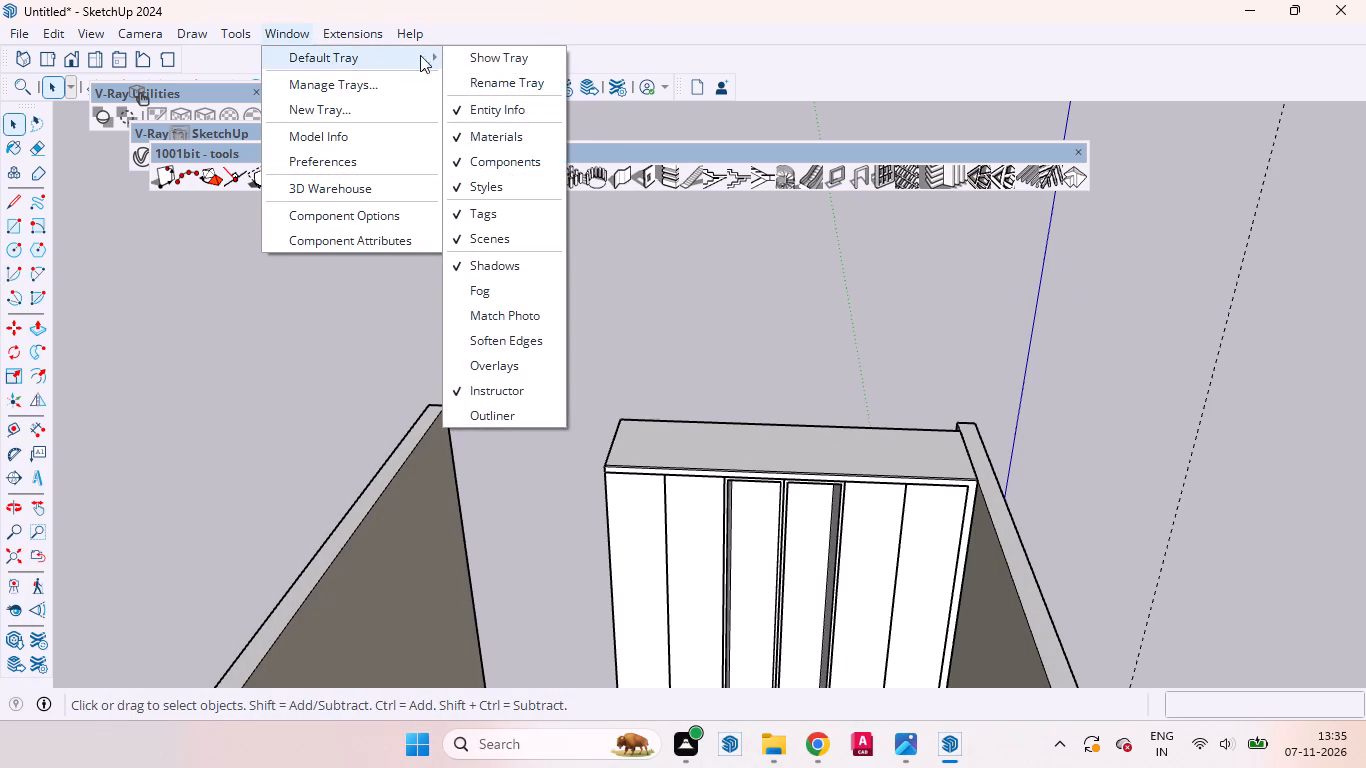
left_click(476, 55)
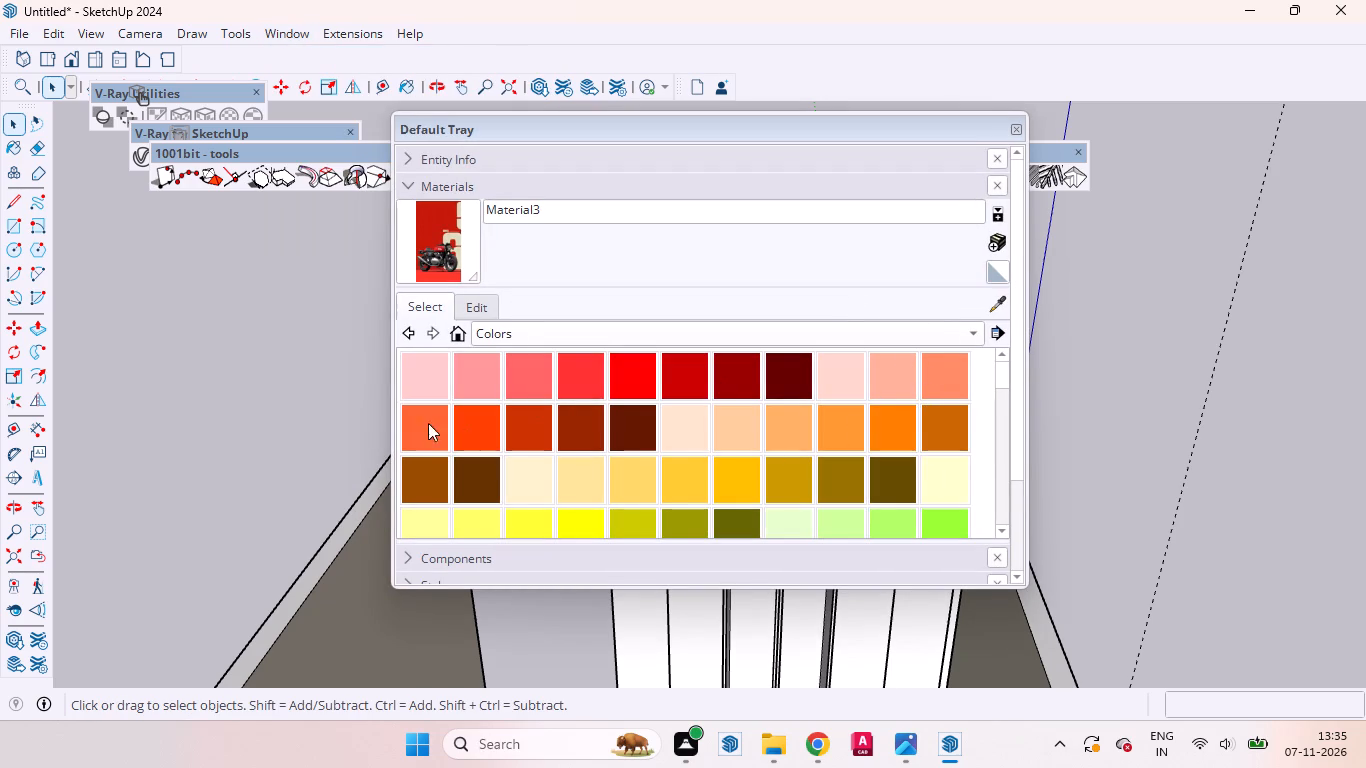
left_click_drag(390, 405, 1030, 410)
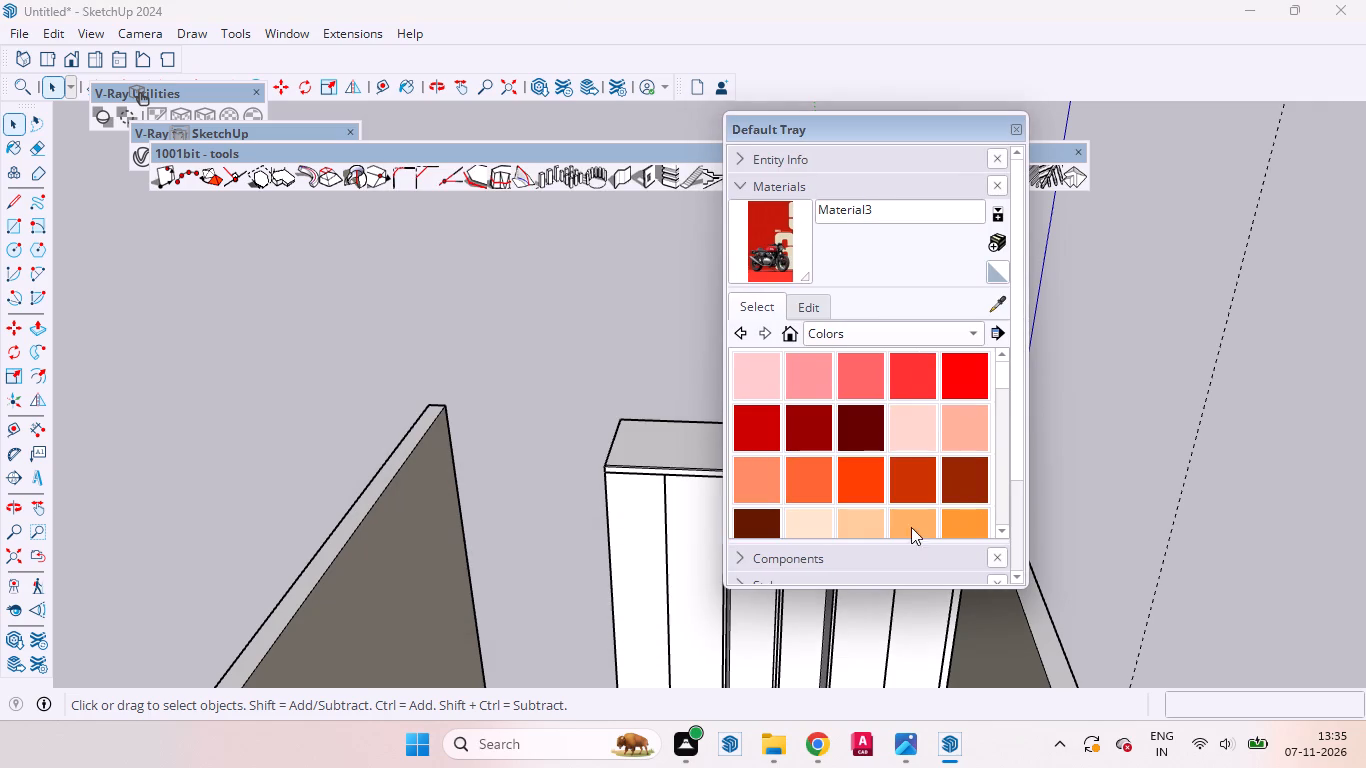
left_click_drag(876, 537, 880, 557)
left_click_drag(877, 540, 883, 574)
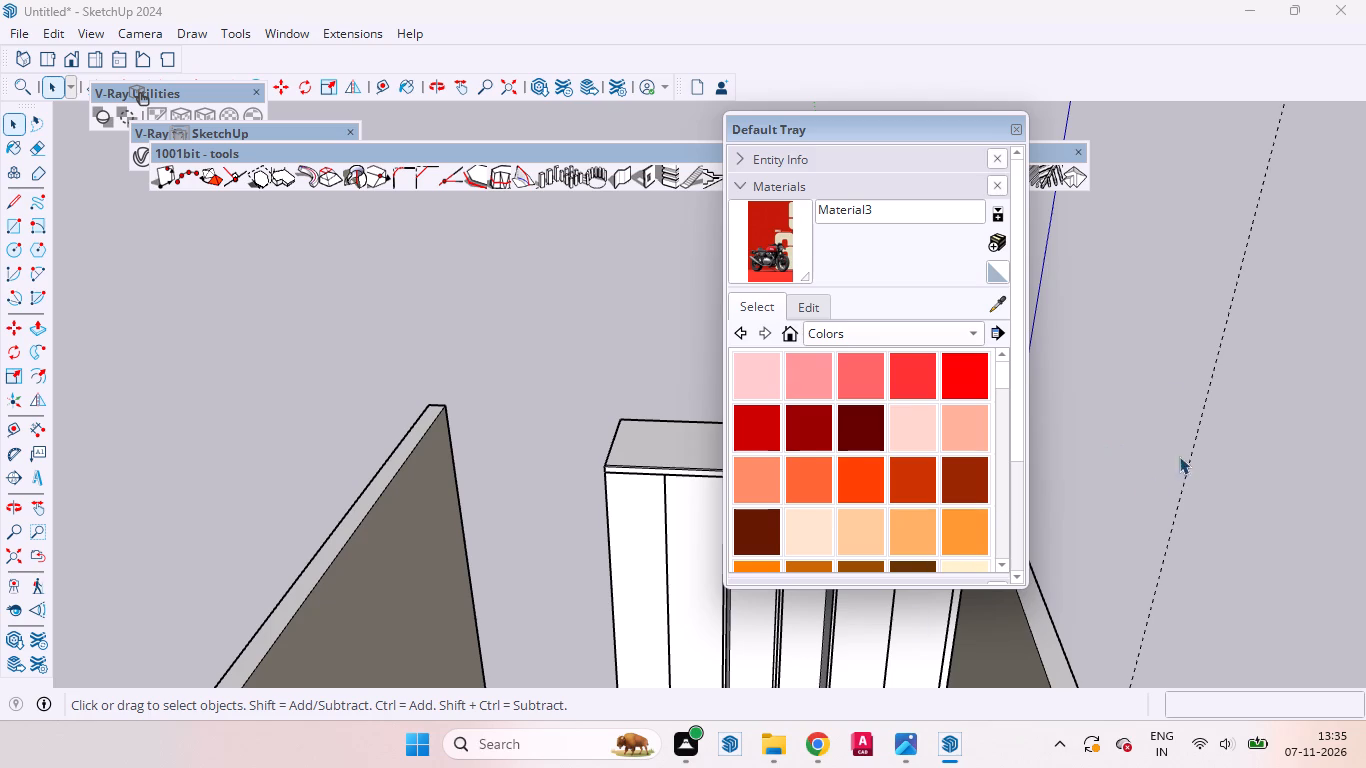
scroll(901, 534, "down", 12)
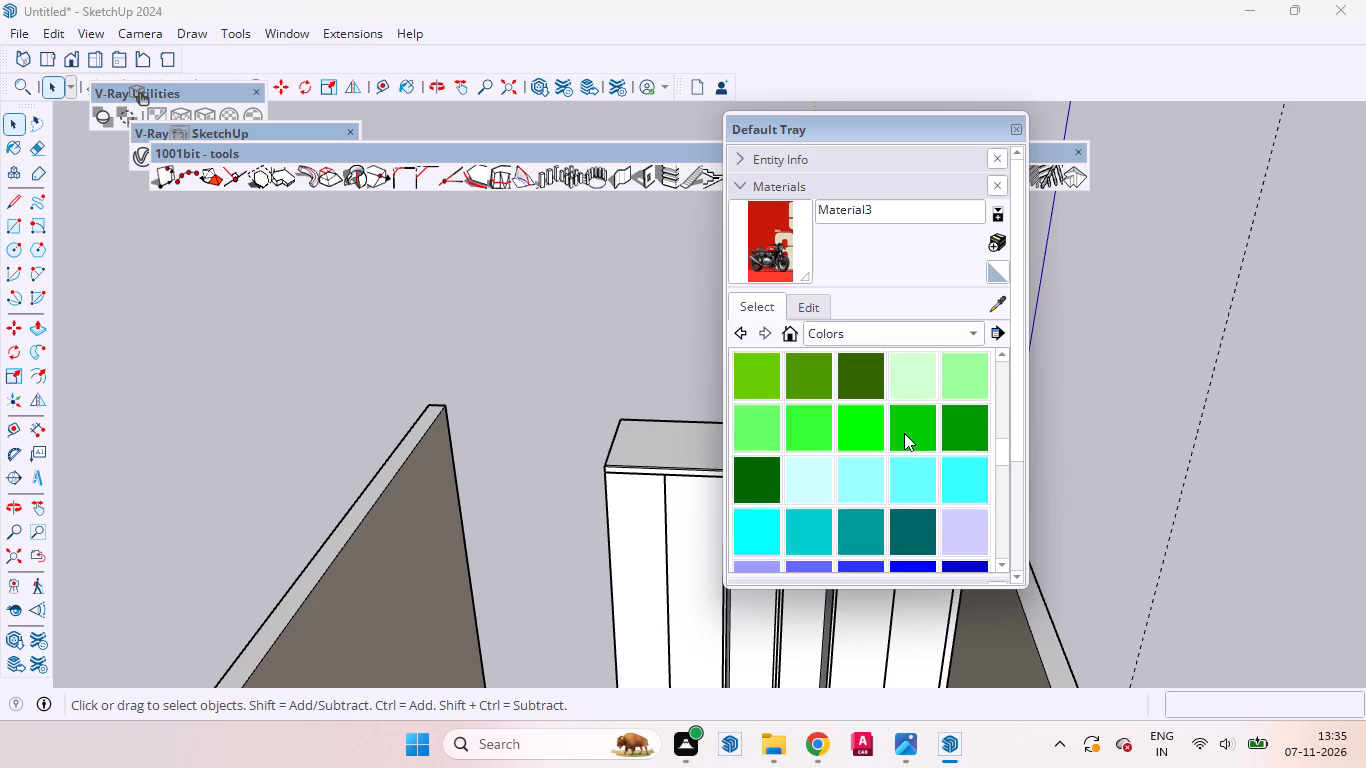
scroll(904, 433, "down", 6)
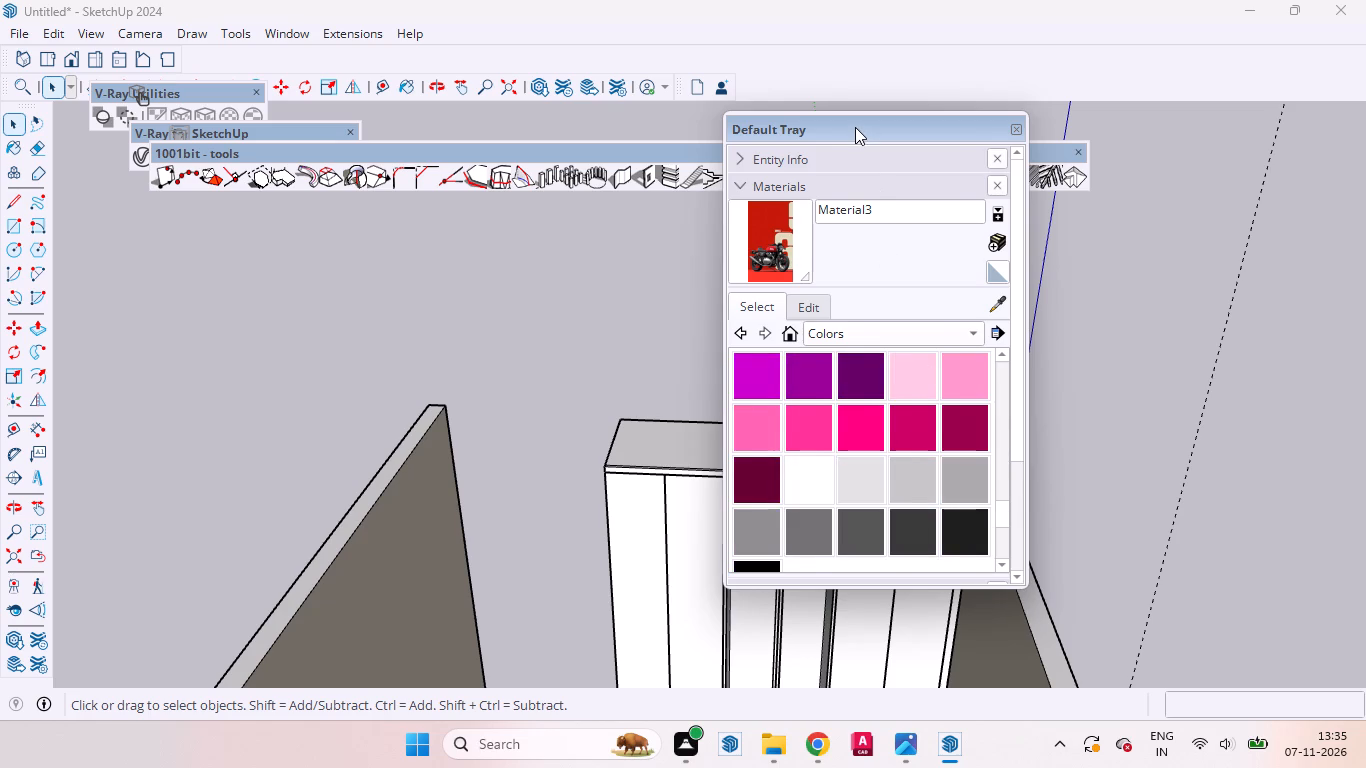
left_click_drag(855, 127, 1173, 134)
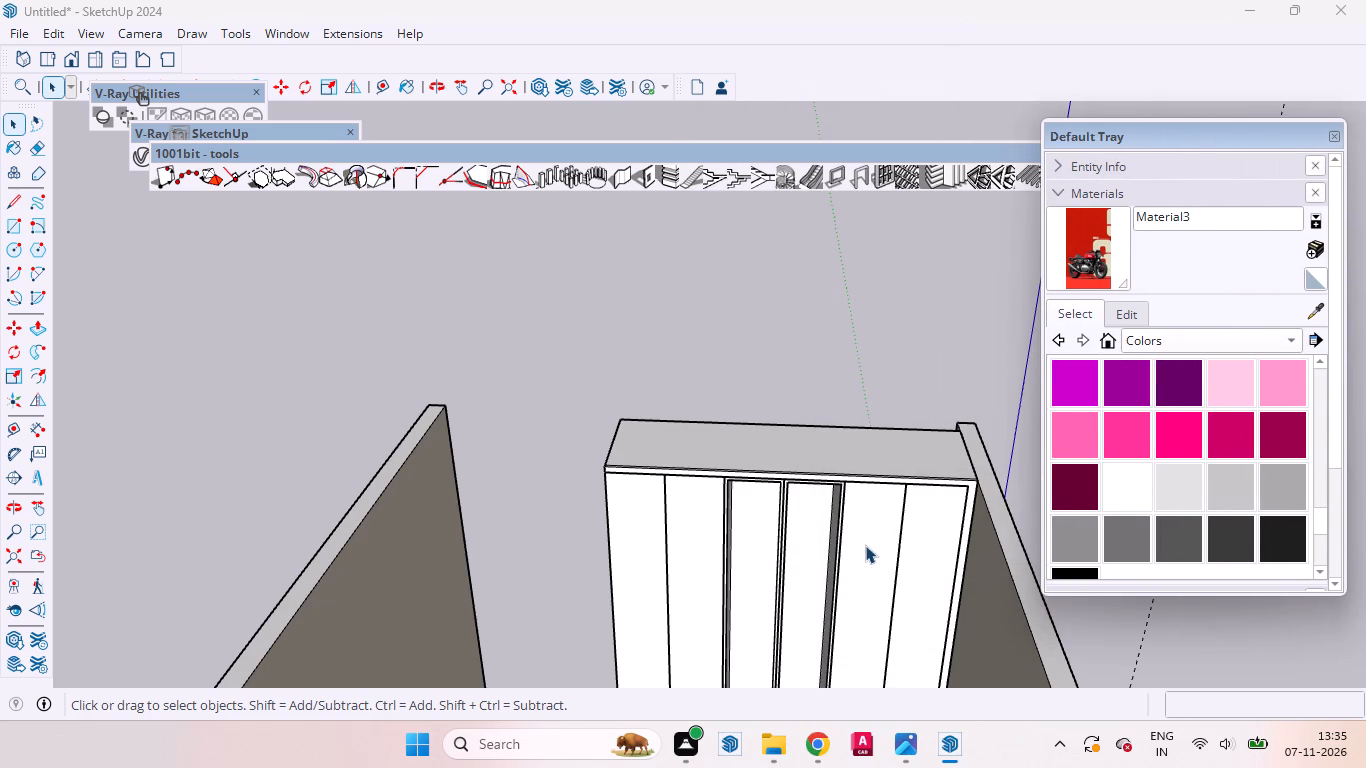
Measure the width of the wardrobe's second door panel along its top edge using the Dimension tool.
scroll(864, 545, "up", 6)
scroll(726, 478, "up", 4)
scroll(600, 435, "up", 11)
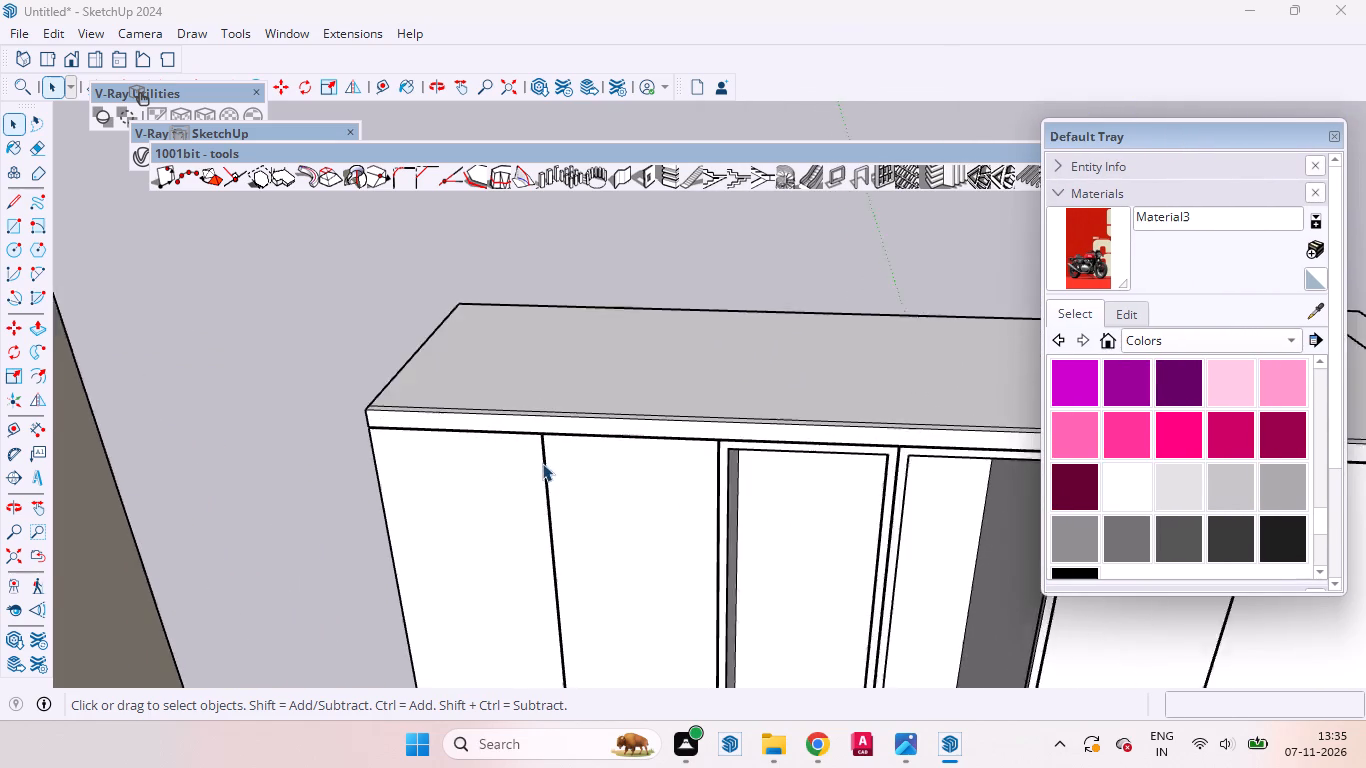
scroll(542, 463, "up", 4)
scroll(552, 472, "down", 1)
scroll(553, 472, "up", 3)
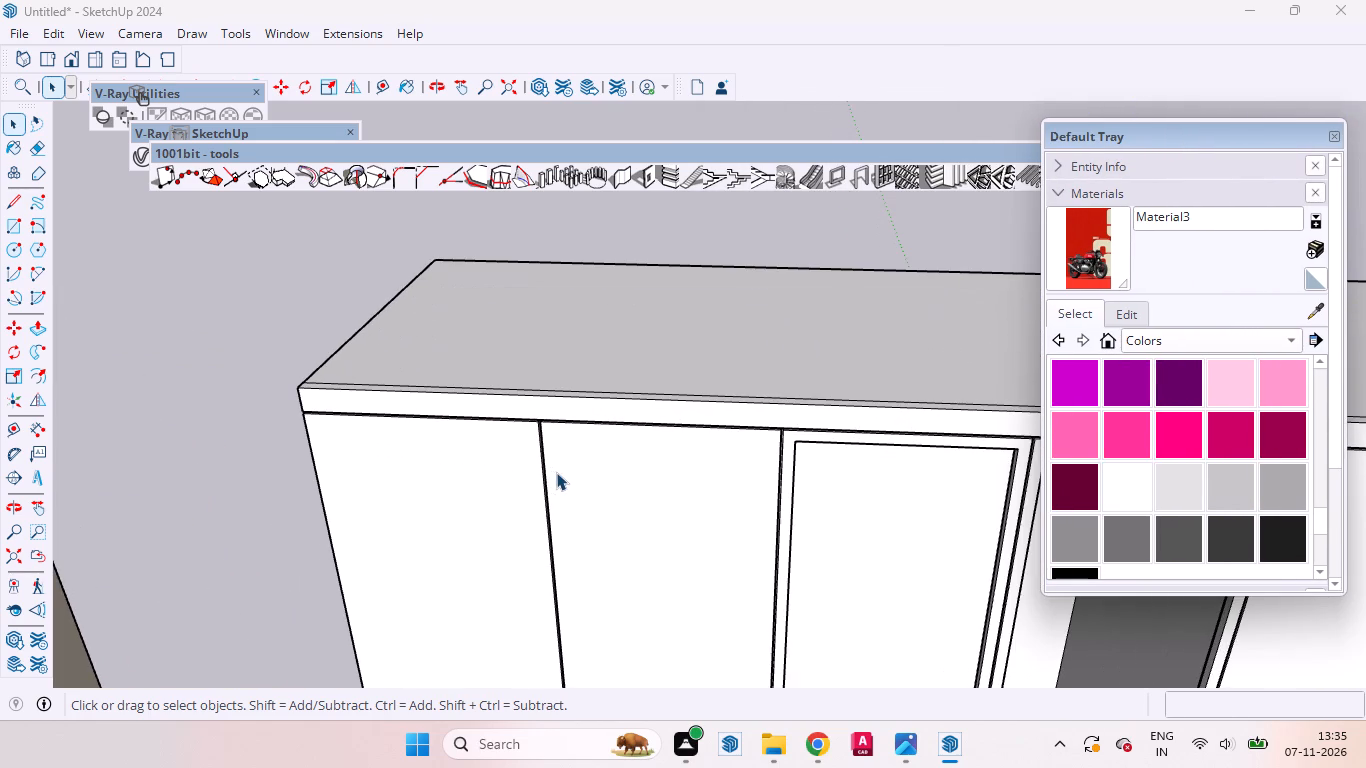
key("d")
scroll(558, 438, "up", 7)
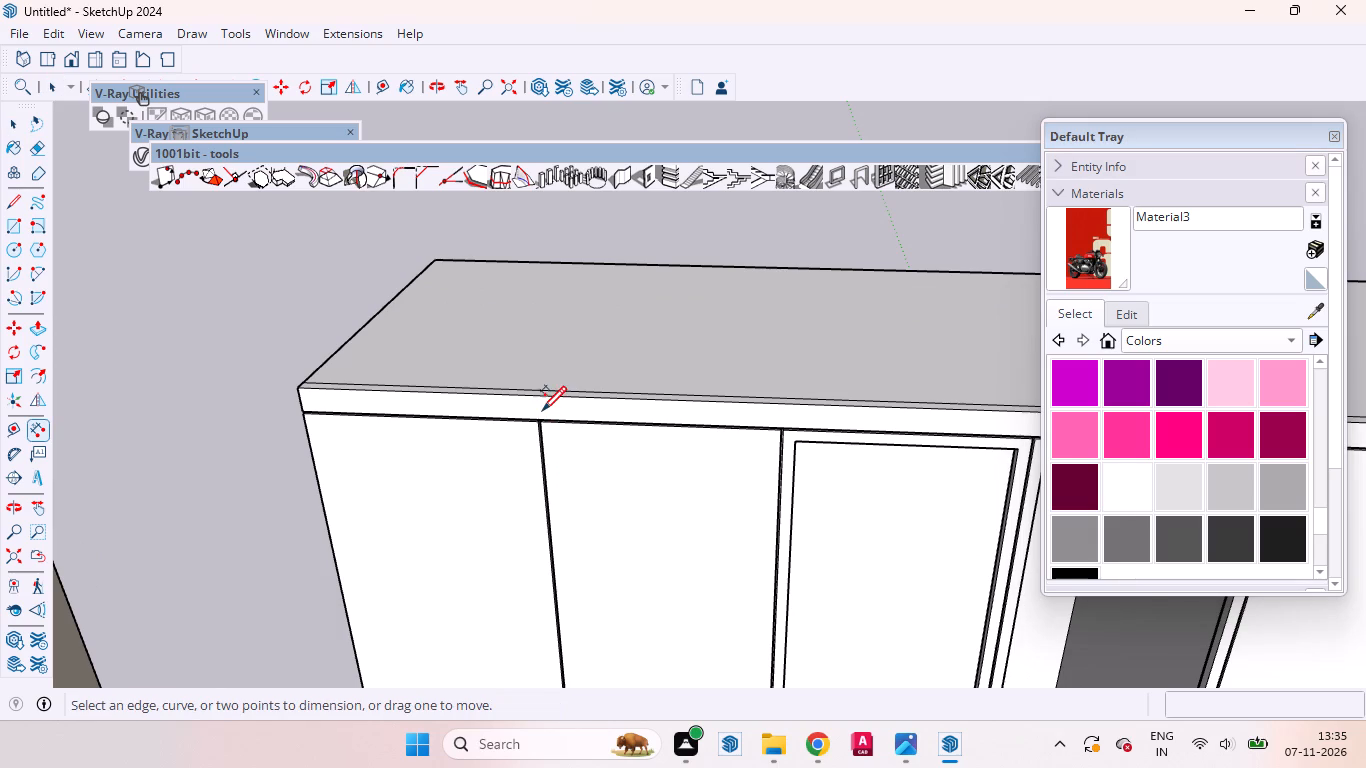
scroll(542, 409, "up", 4)
scroll(542, 411, "down", 1)
scroll(542, 411, "up", 5)
middle_click_drag(542, 432, 612, 290)
scroll(565, 431, "up", 3)
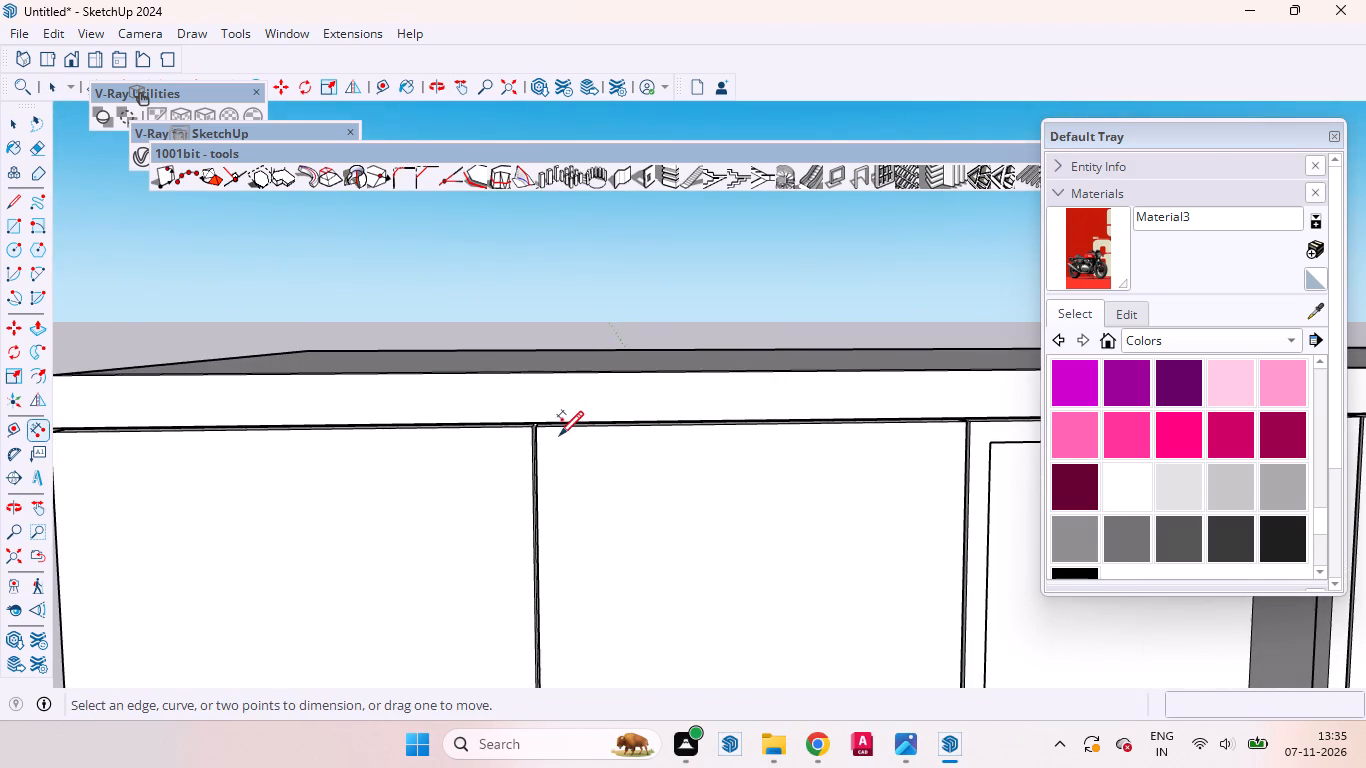
scroll(559, 434, "up", 3)
scroll(552, 432, "down", 5)
scroll(549, 429, "up", 8)
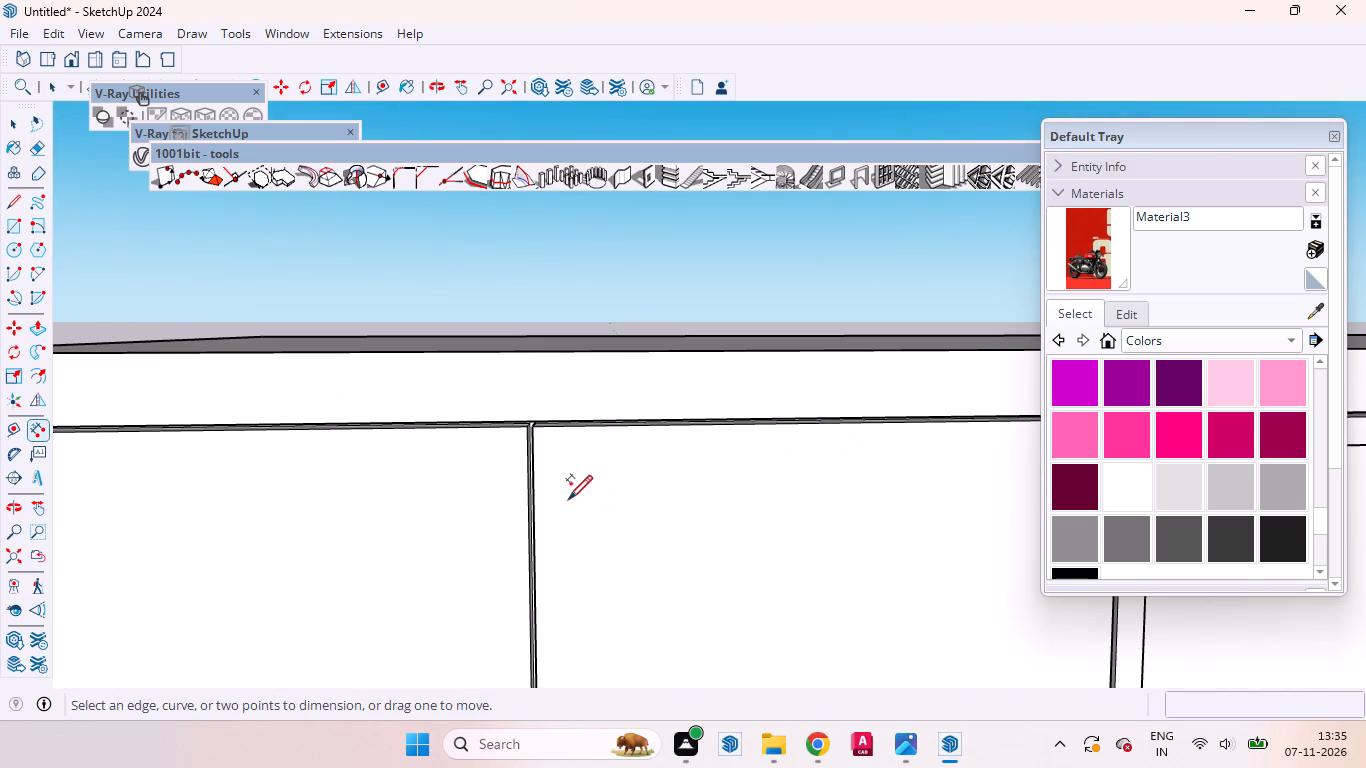
left_click(536, 437)
scroll(705, 486, "down", 18)
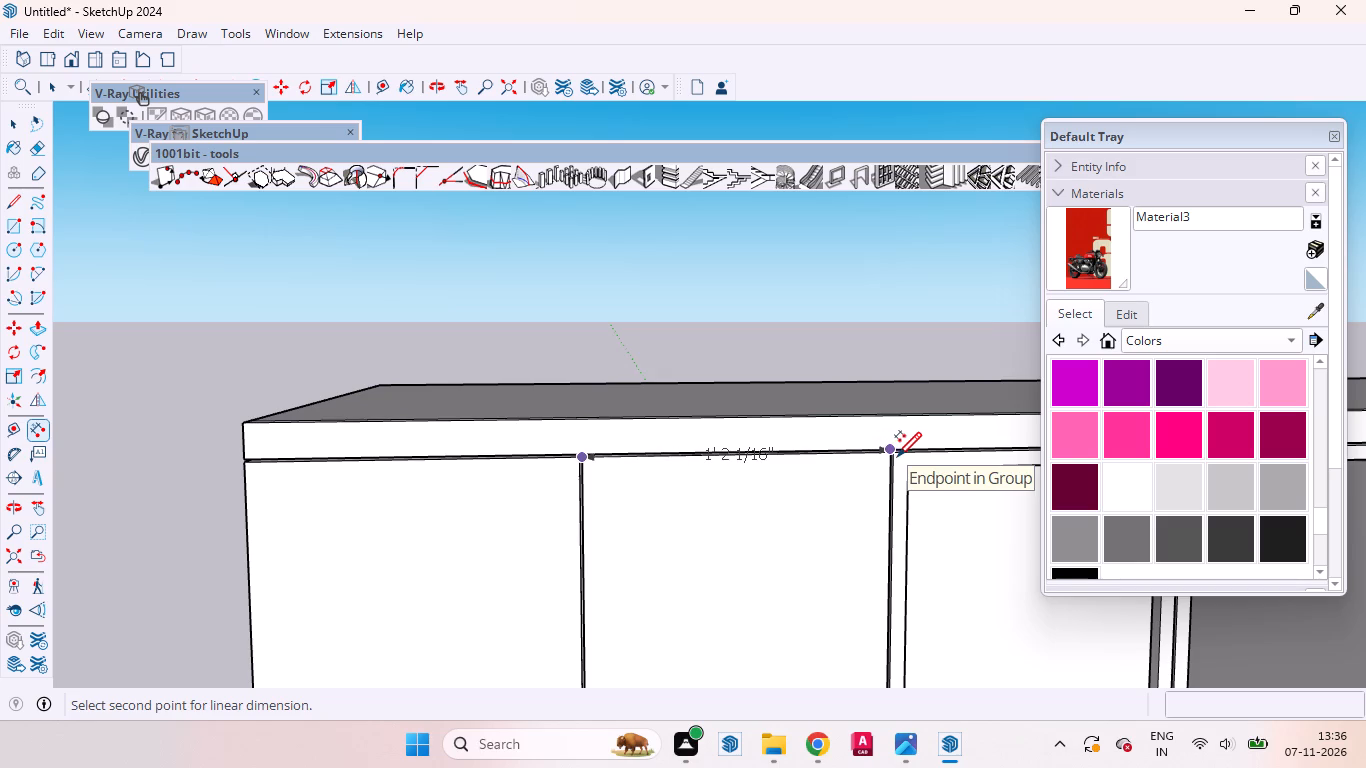
key("space")
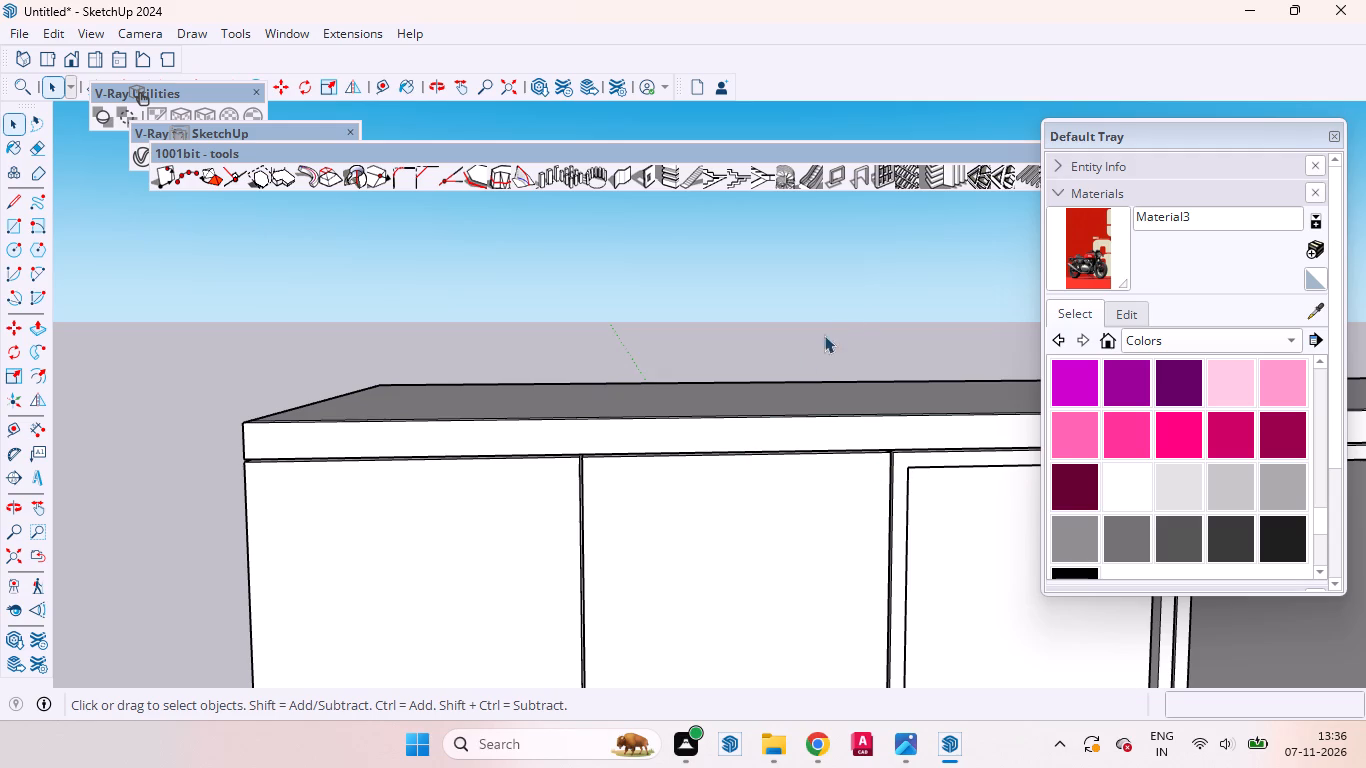
Examine the wardrobe's top, front panels and open compartments from several angles.
scroll(812, 305, "down", 3)
middle_click_drag(824, 358, 834, 468)
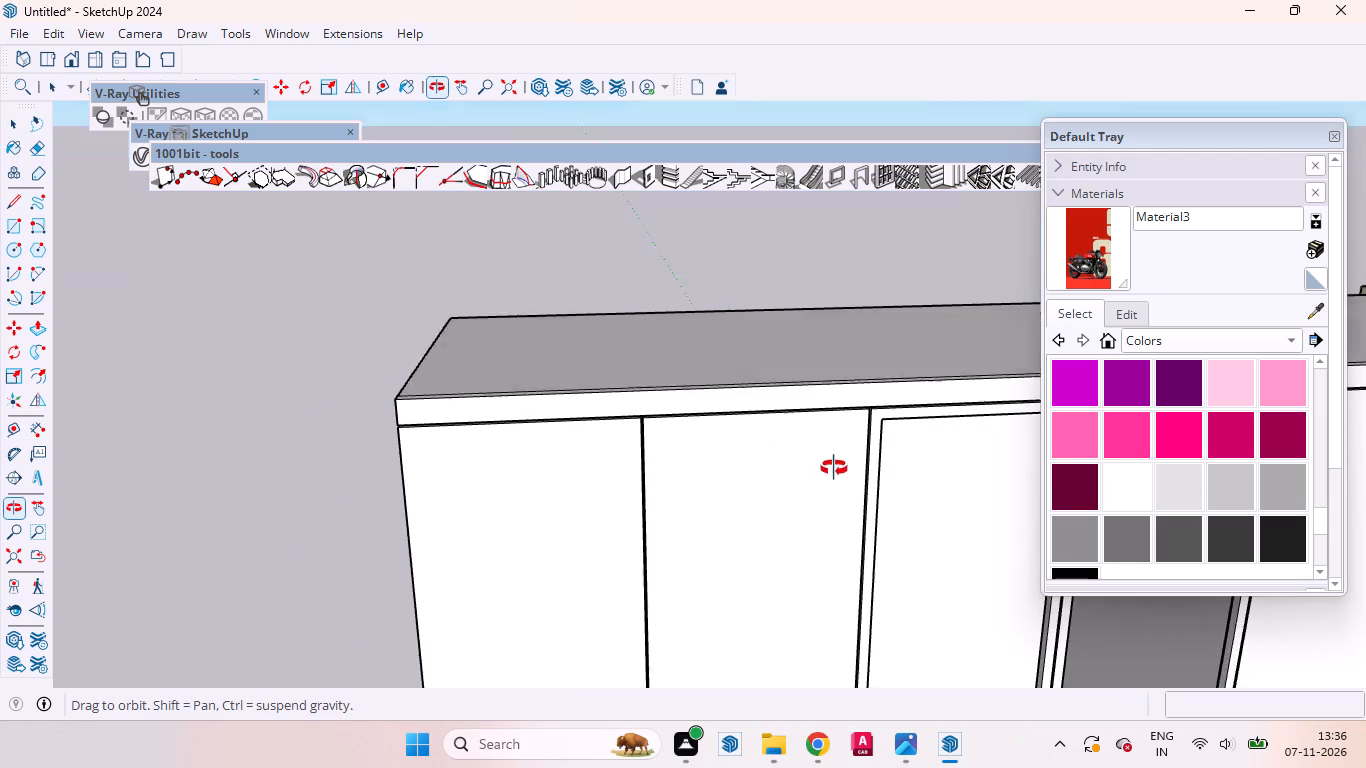
middle_click_drag(834, 468, 837, 519)
scroll(859, 467, "down", 8)
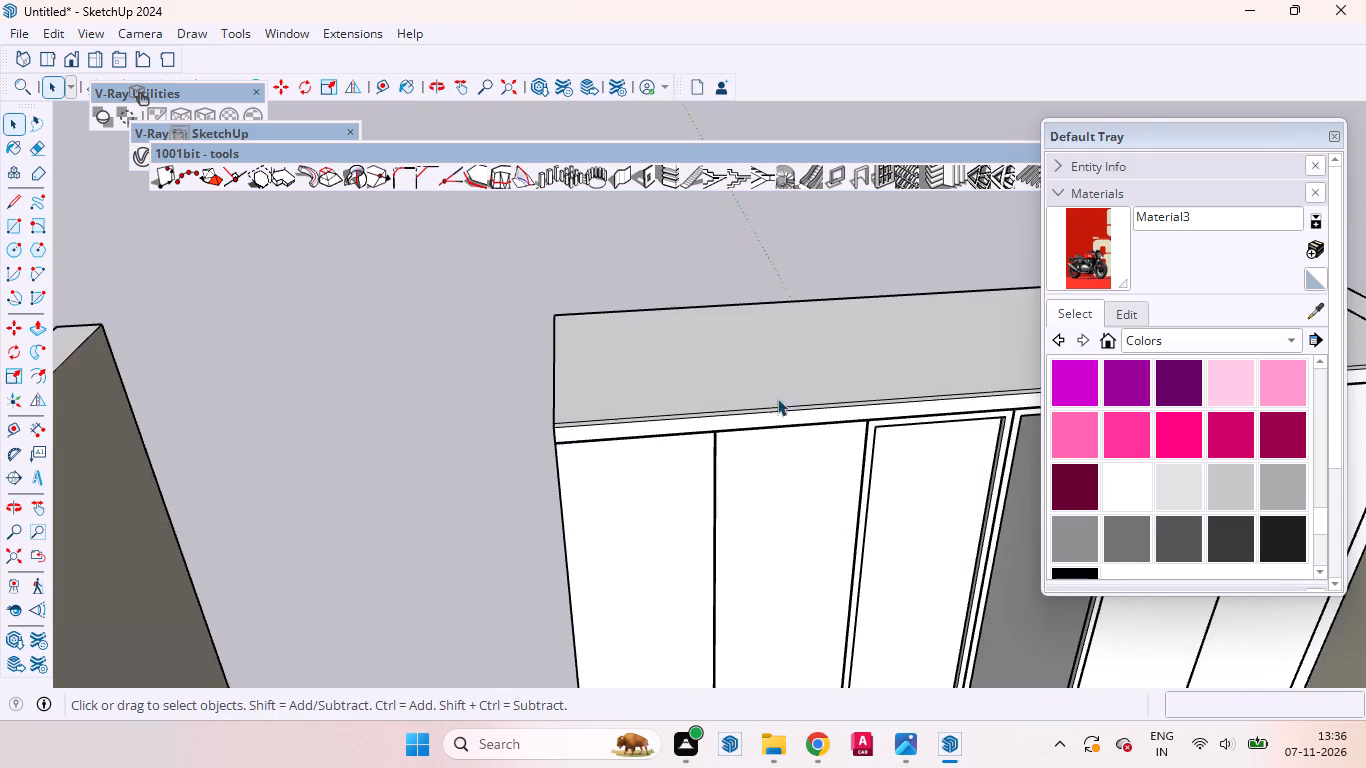
scroll(777, 398, "down", 5)
scroll(651, 354, "up", 1)
scroll(651, 354, "down", 1)
middle_click_drag(832, 427, 680, 262)
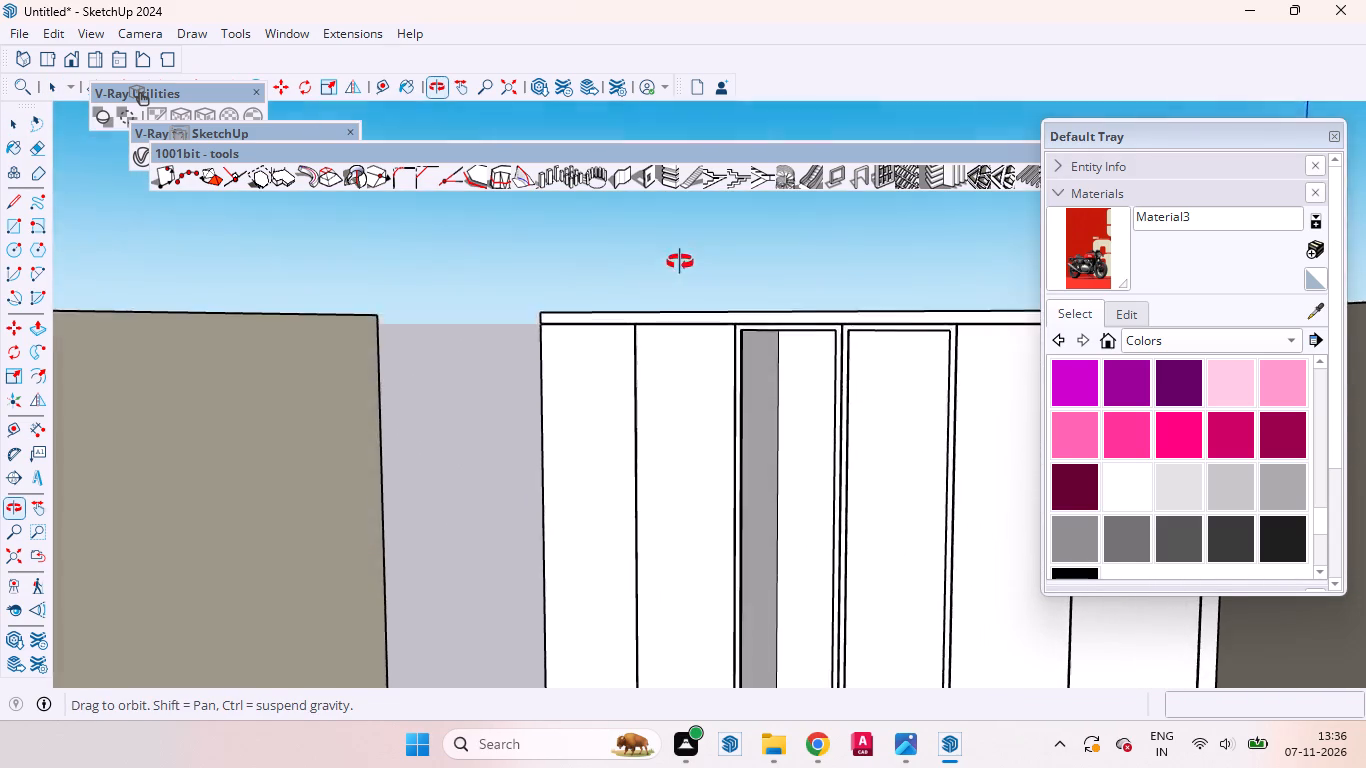
middle_click_drag(680, 262, 783, 361)
scroll(783, 361, "up", 1)
middle_click_drag(773, 376, 794, 527)
scroll(740, 367, "down", 8)
middle_click_drag(840, 411, 841, 502)
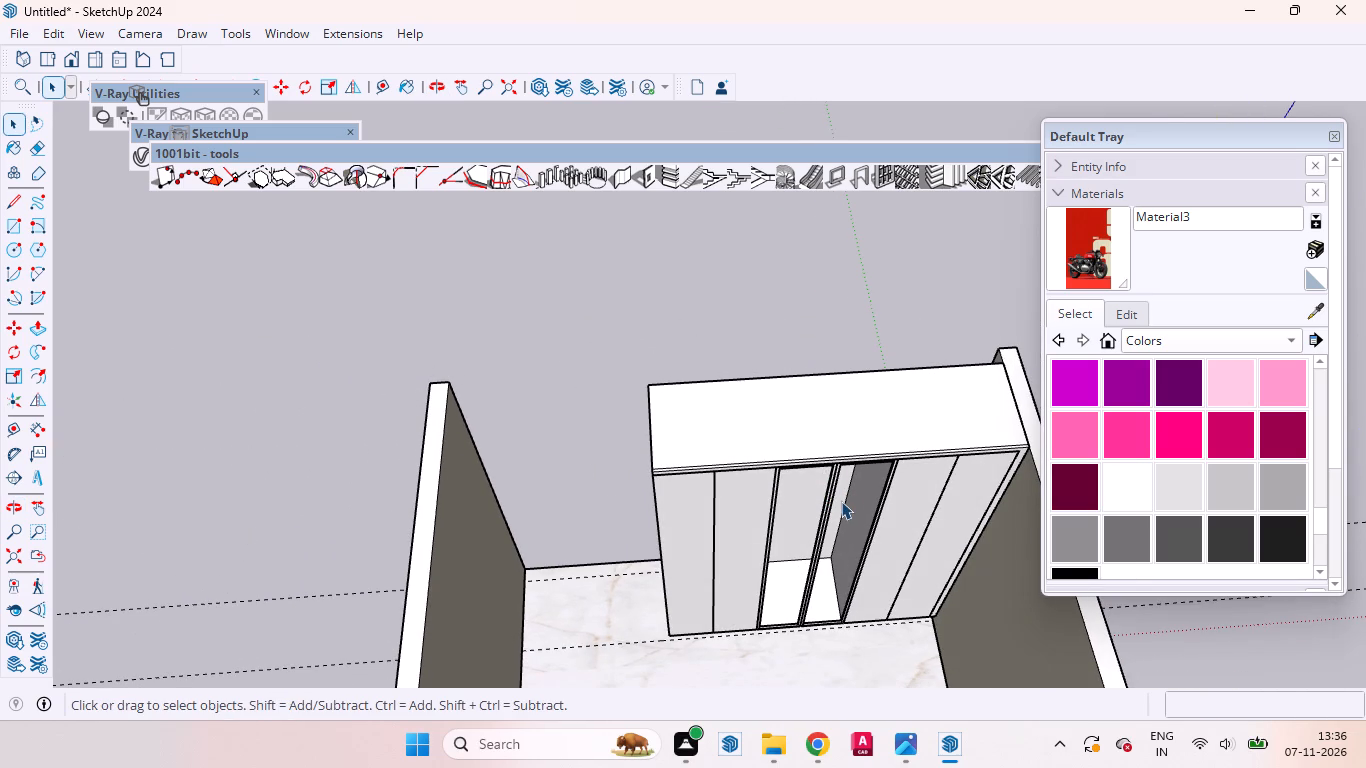
scroll(942, 435, "up", 3)
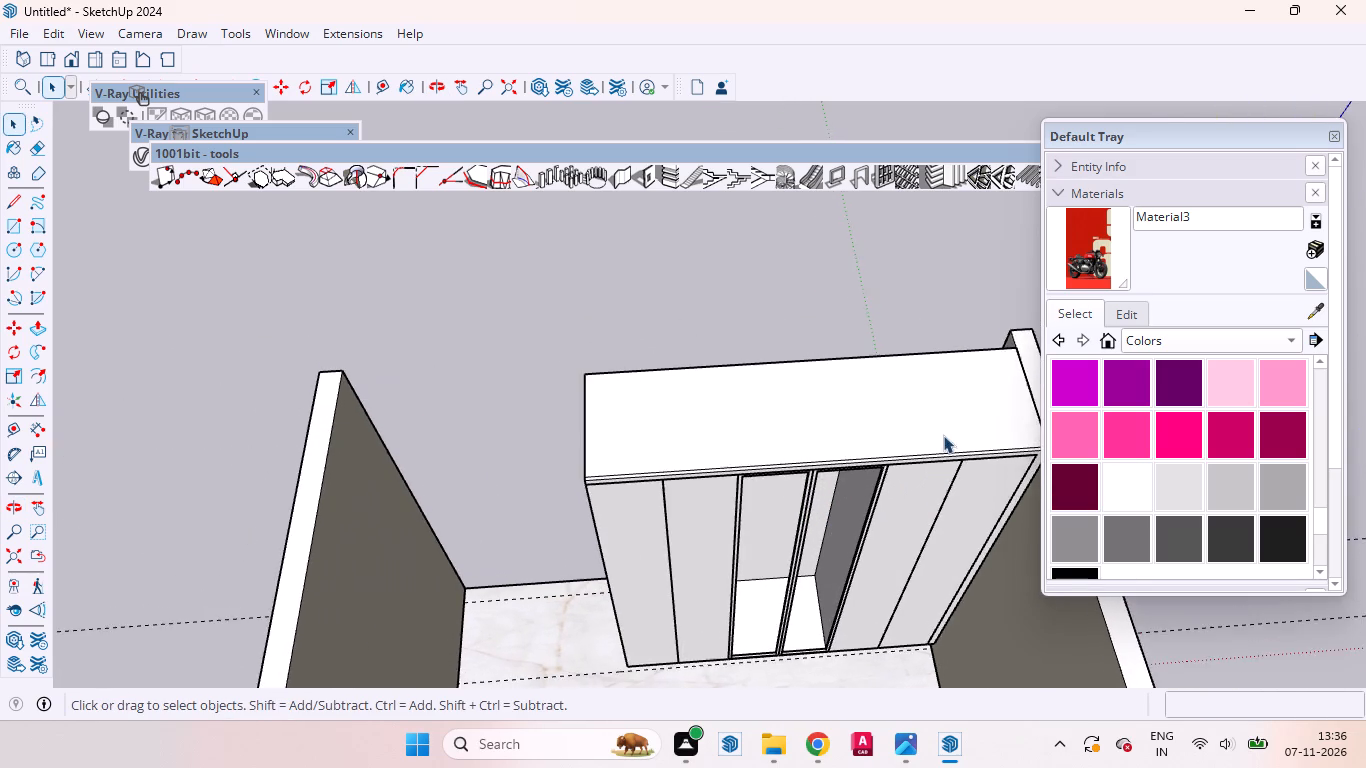
scroll(944, 436, "up", 4)
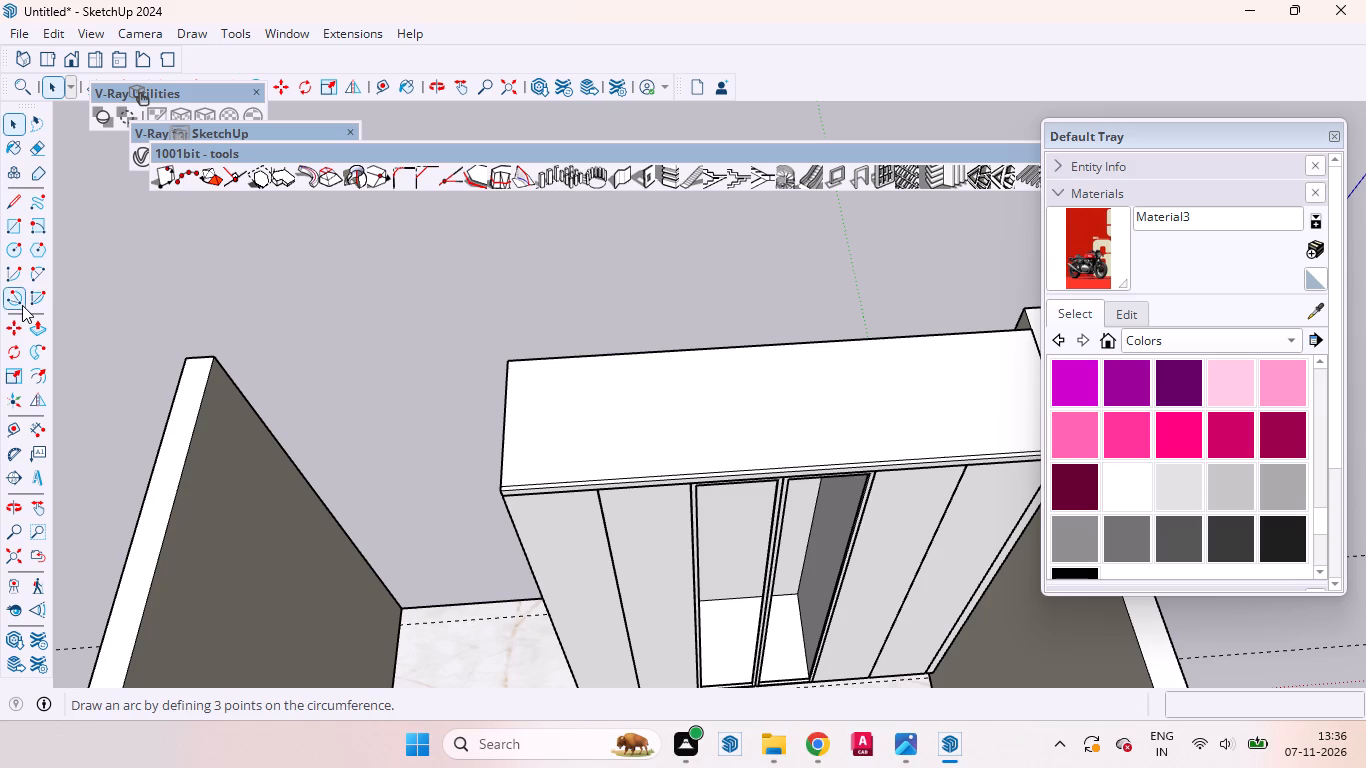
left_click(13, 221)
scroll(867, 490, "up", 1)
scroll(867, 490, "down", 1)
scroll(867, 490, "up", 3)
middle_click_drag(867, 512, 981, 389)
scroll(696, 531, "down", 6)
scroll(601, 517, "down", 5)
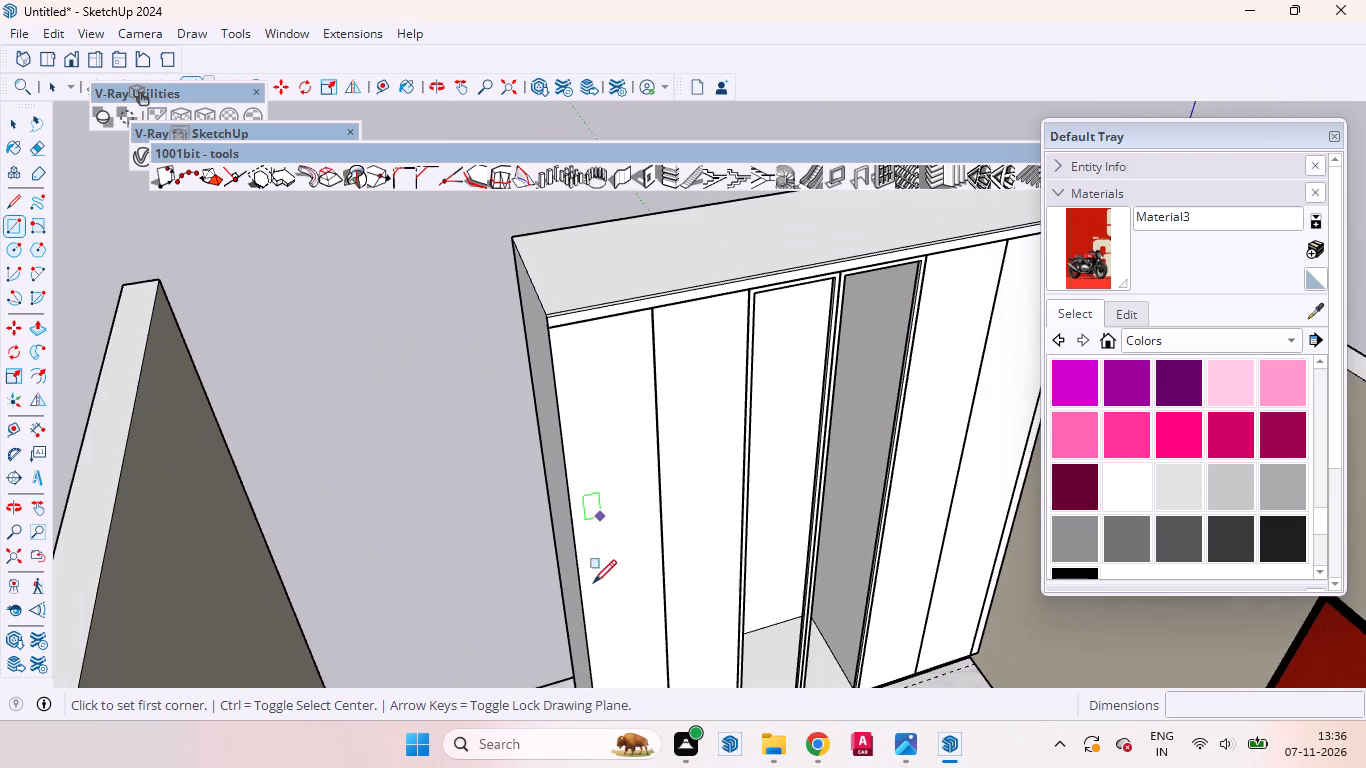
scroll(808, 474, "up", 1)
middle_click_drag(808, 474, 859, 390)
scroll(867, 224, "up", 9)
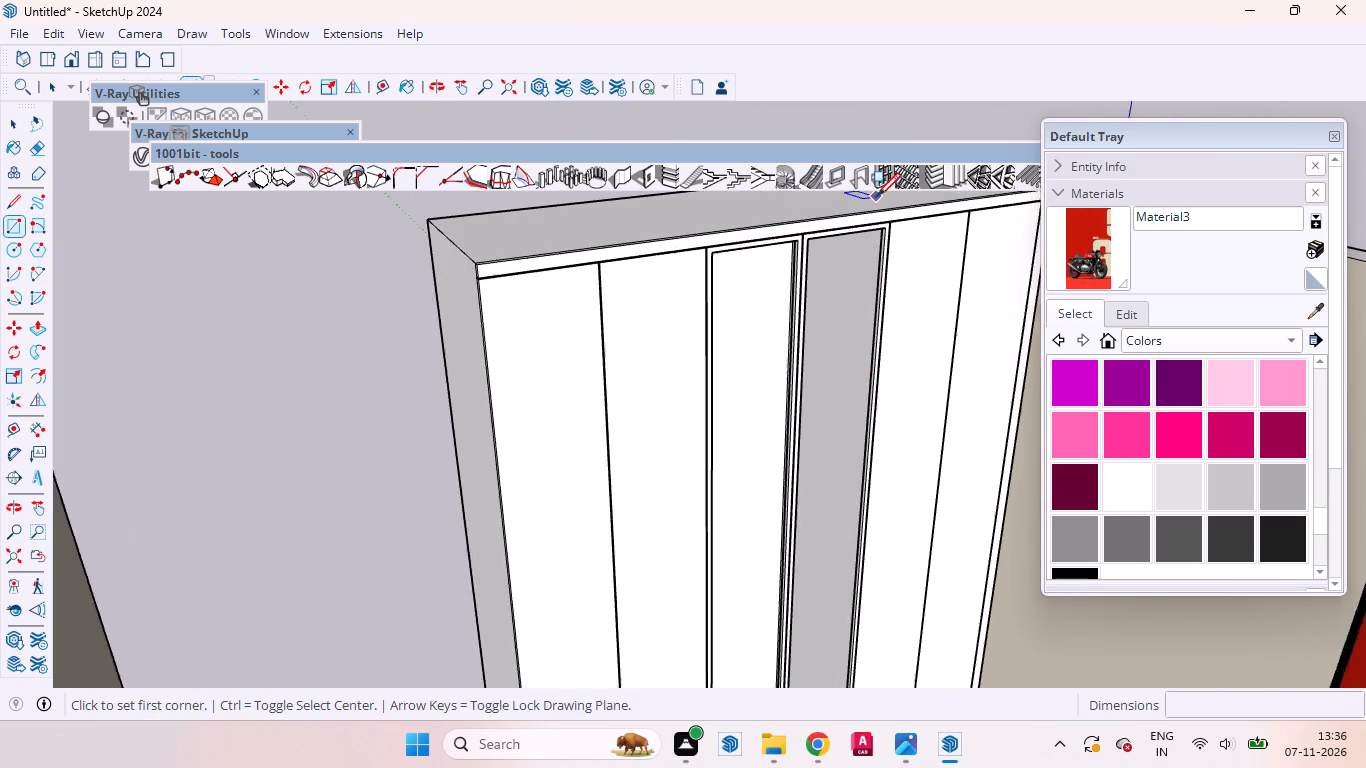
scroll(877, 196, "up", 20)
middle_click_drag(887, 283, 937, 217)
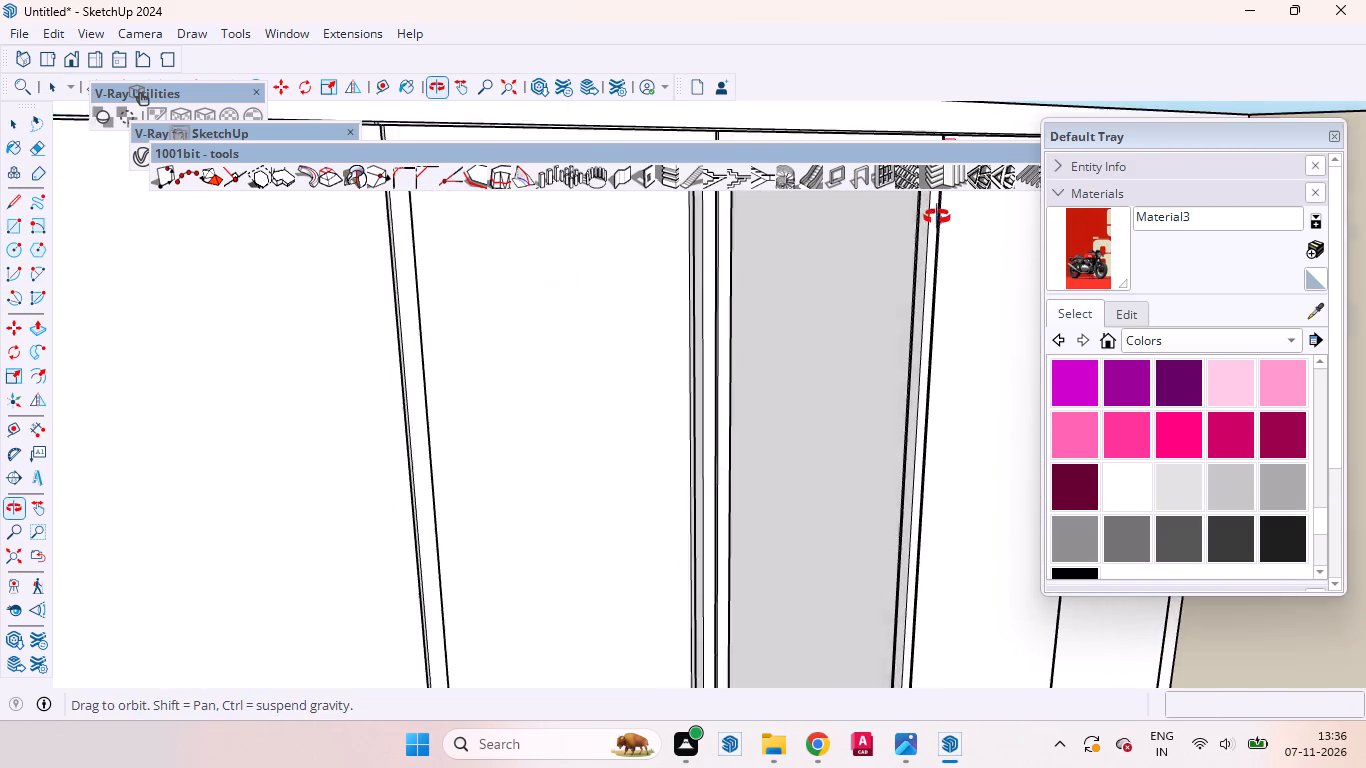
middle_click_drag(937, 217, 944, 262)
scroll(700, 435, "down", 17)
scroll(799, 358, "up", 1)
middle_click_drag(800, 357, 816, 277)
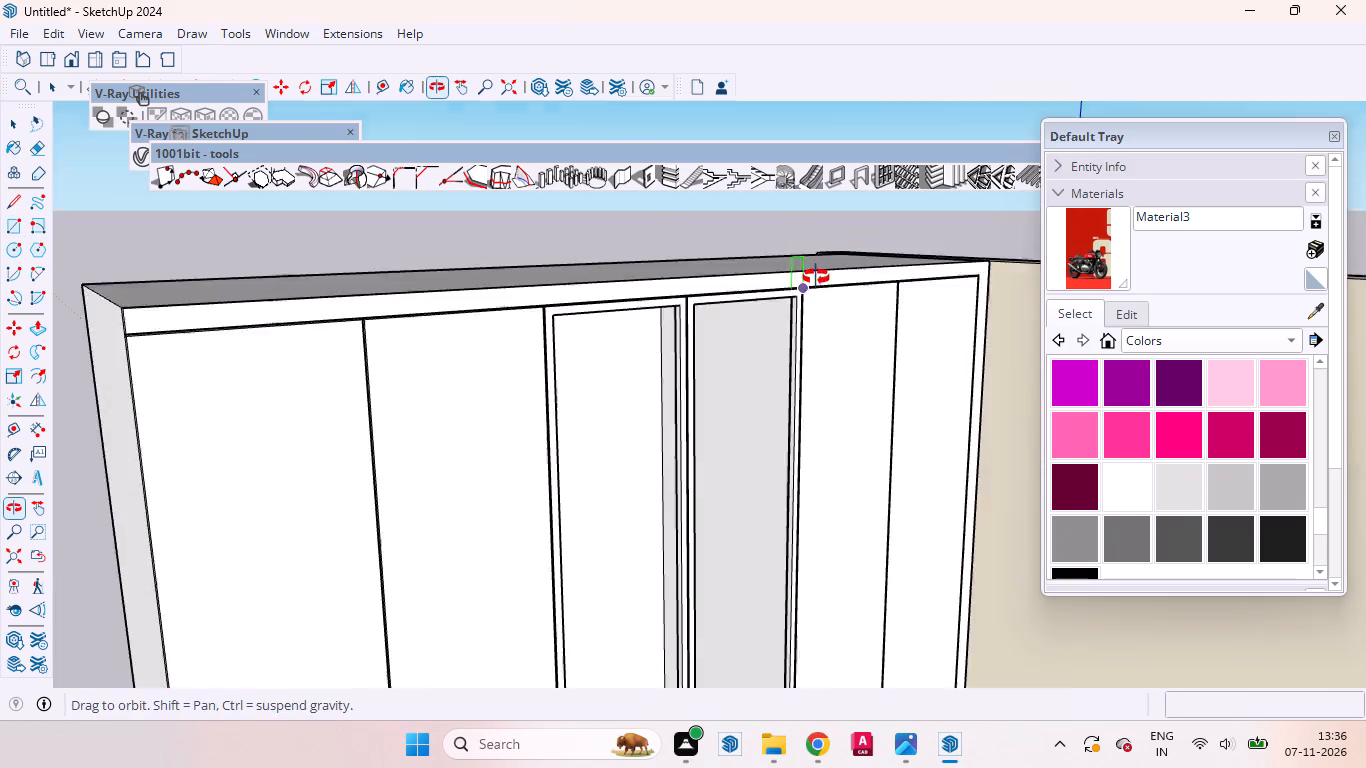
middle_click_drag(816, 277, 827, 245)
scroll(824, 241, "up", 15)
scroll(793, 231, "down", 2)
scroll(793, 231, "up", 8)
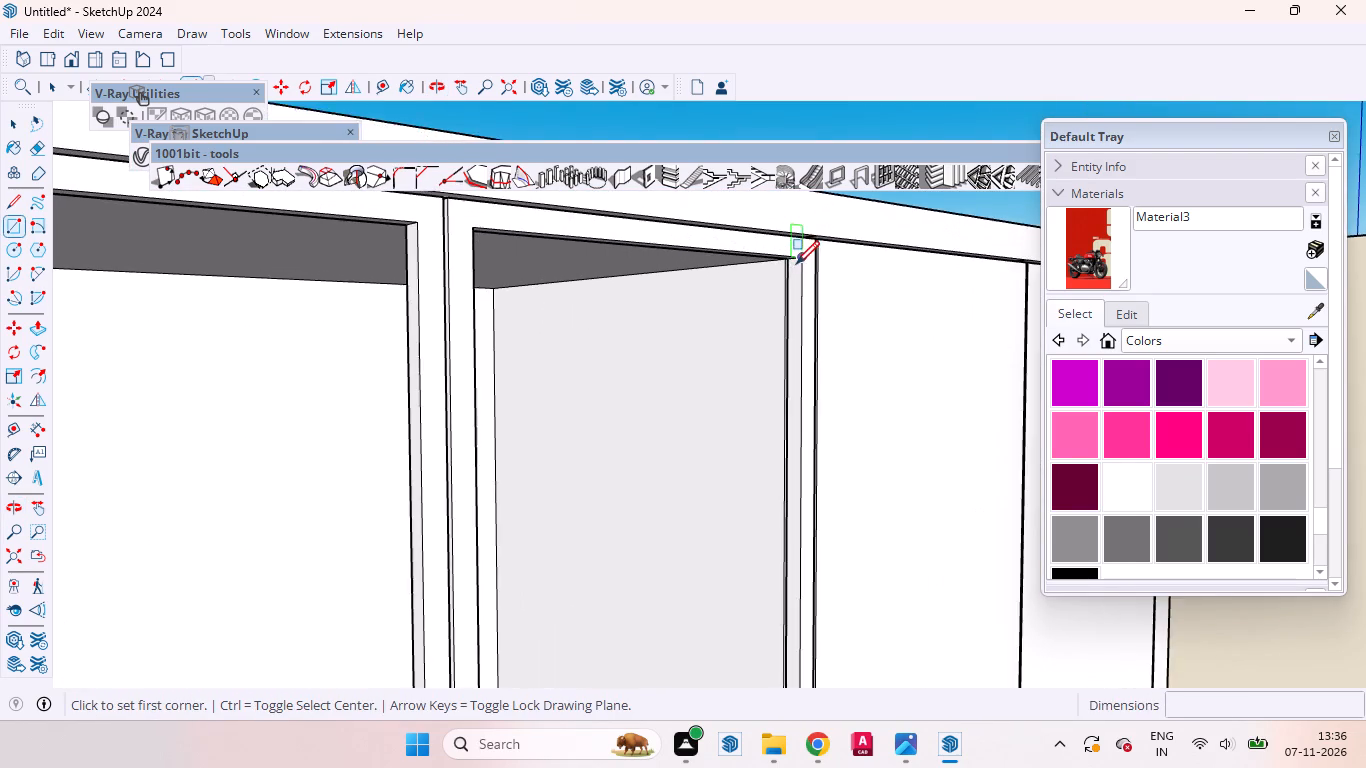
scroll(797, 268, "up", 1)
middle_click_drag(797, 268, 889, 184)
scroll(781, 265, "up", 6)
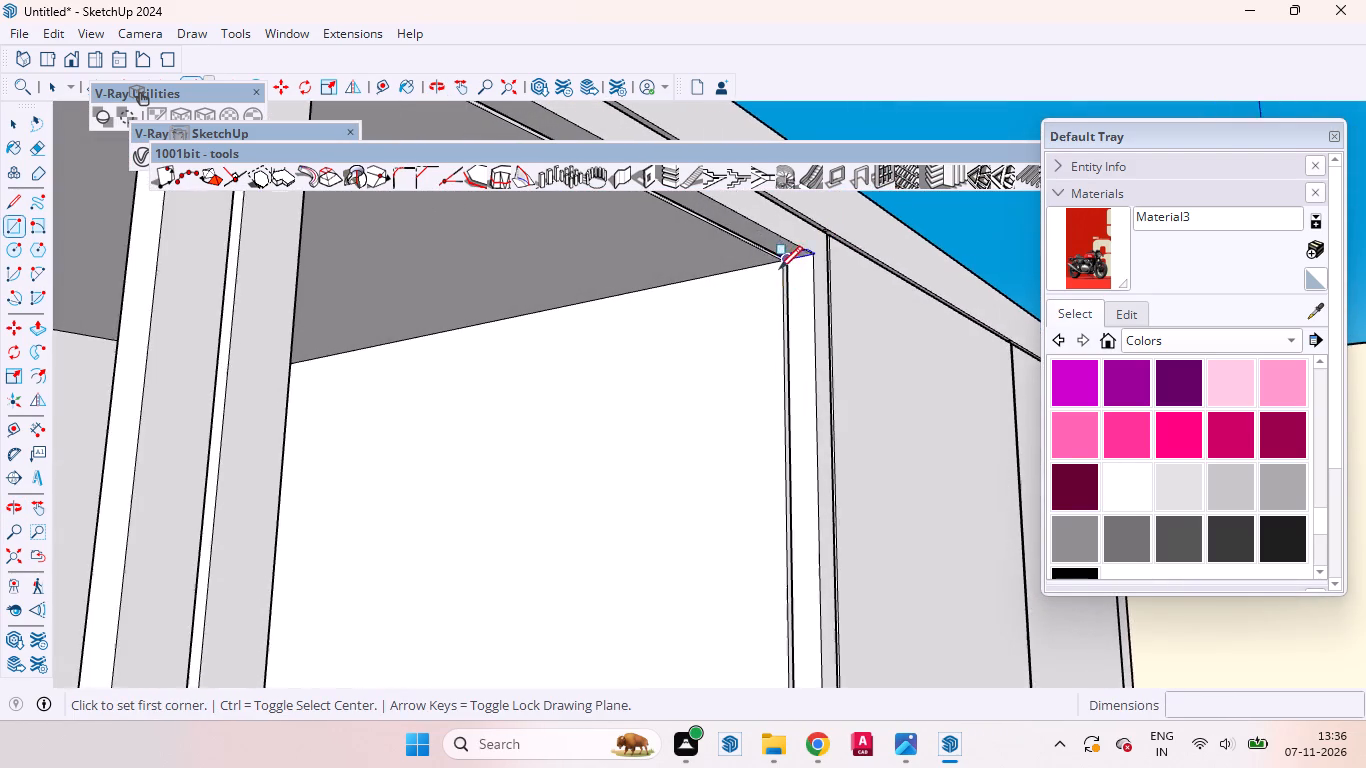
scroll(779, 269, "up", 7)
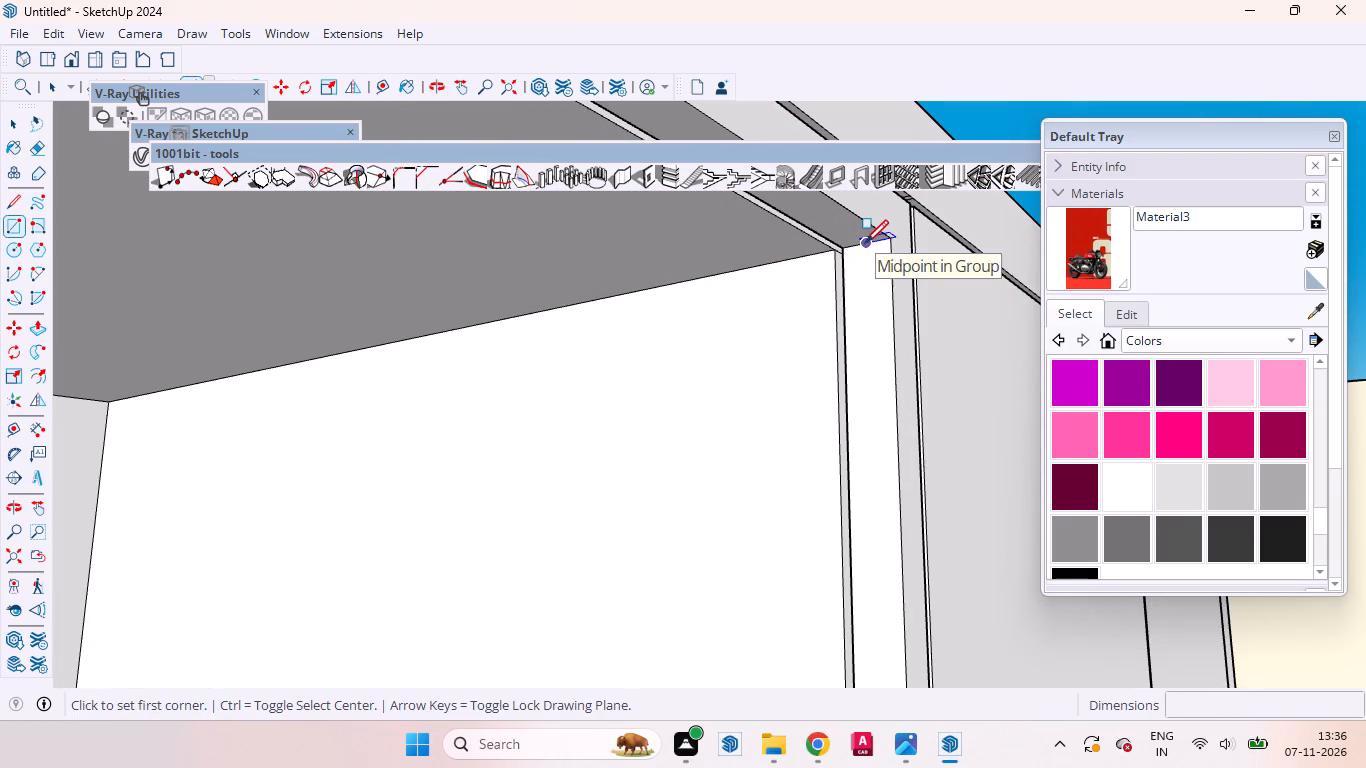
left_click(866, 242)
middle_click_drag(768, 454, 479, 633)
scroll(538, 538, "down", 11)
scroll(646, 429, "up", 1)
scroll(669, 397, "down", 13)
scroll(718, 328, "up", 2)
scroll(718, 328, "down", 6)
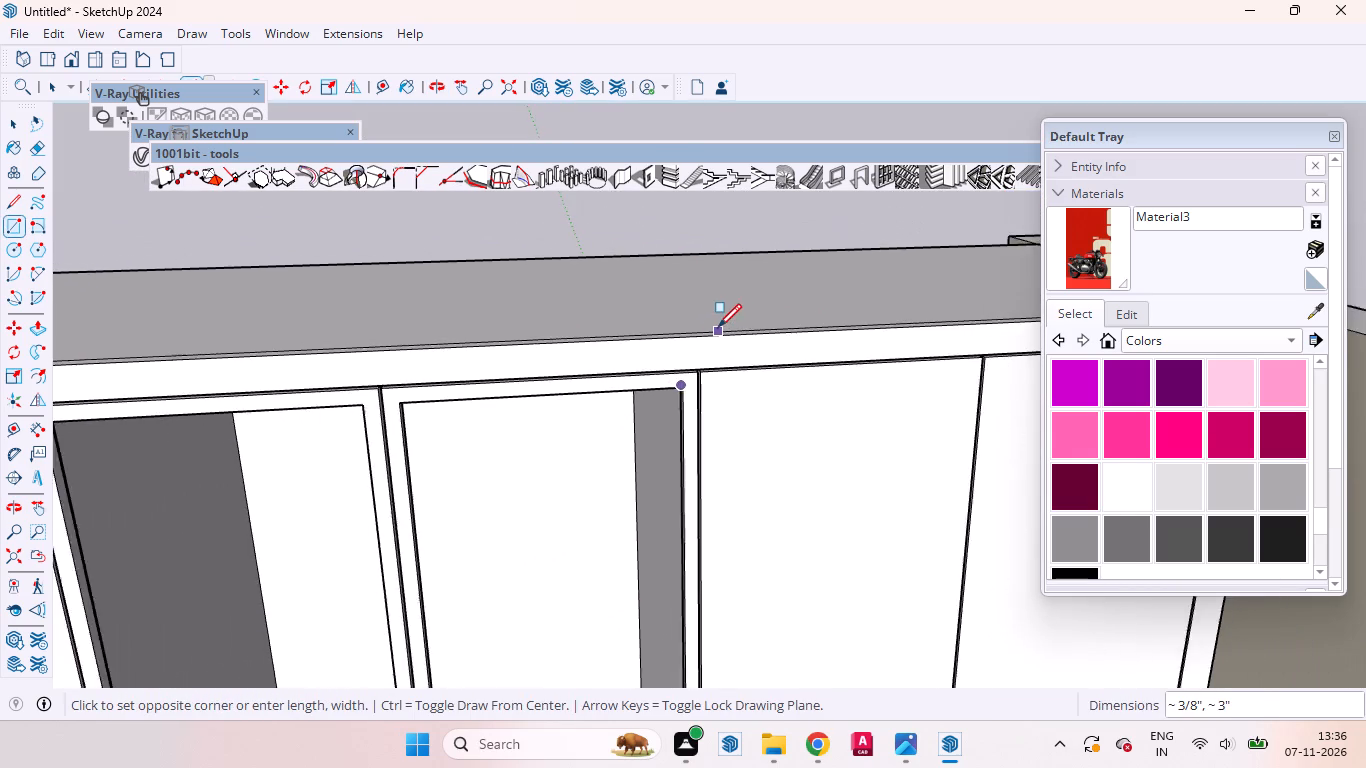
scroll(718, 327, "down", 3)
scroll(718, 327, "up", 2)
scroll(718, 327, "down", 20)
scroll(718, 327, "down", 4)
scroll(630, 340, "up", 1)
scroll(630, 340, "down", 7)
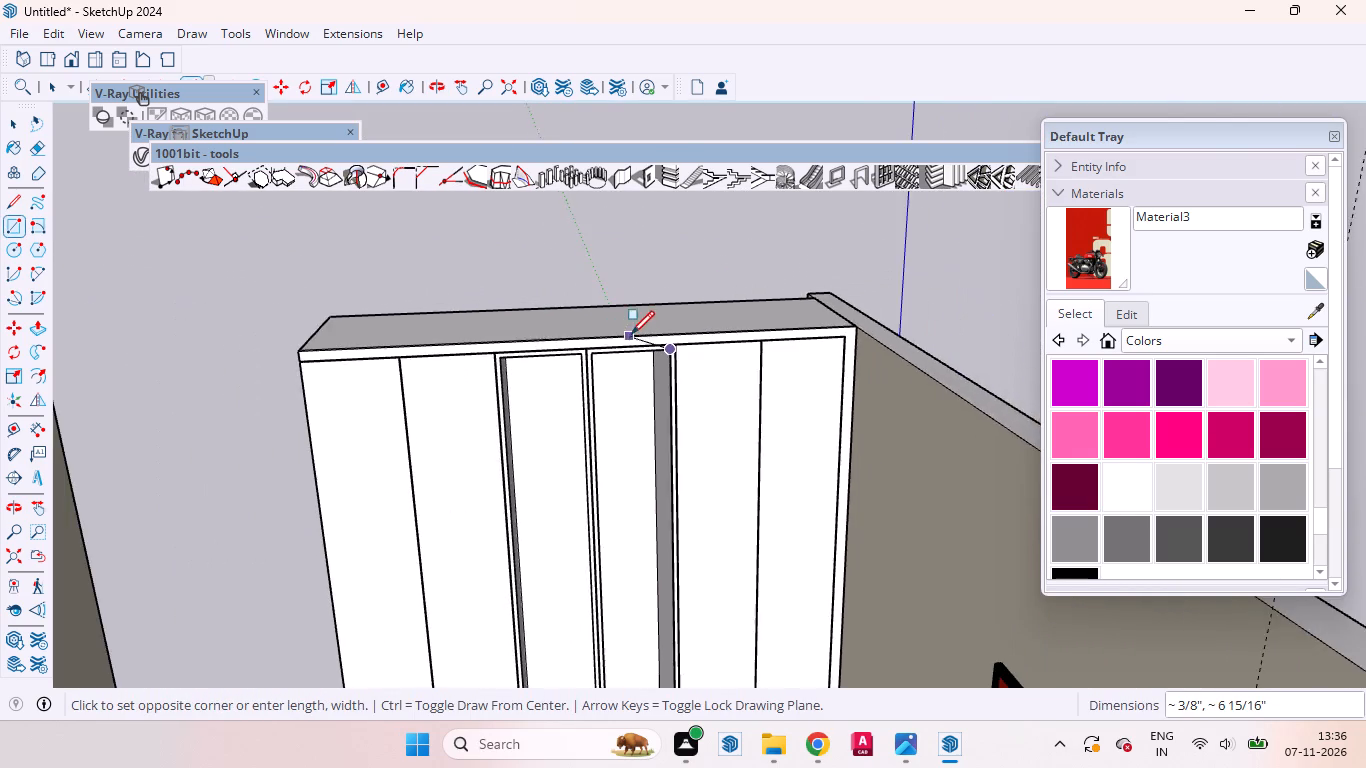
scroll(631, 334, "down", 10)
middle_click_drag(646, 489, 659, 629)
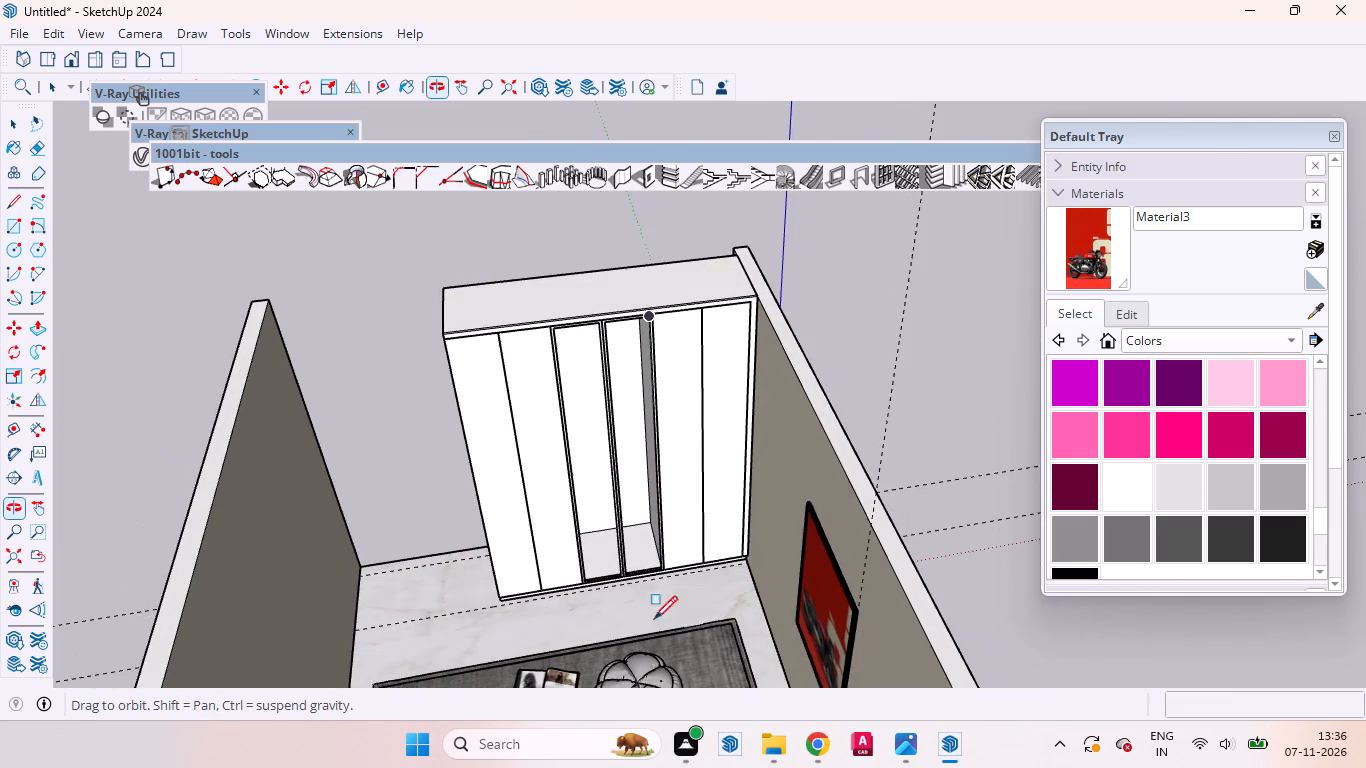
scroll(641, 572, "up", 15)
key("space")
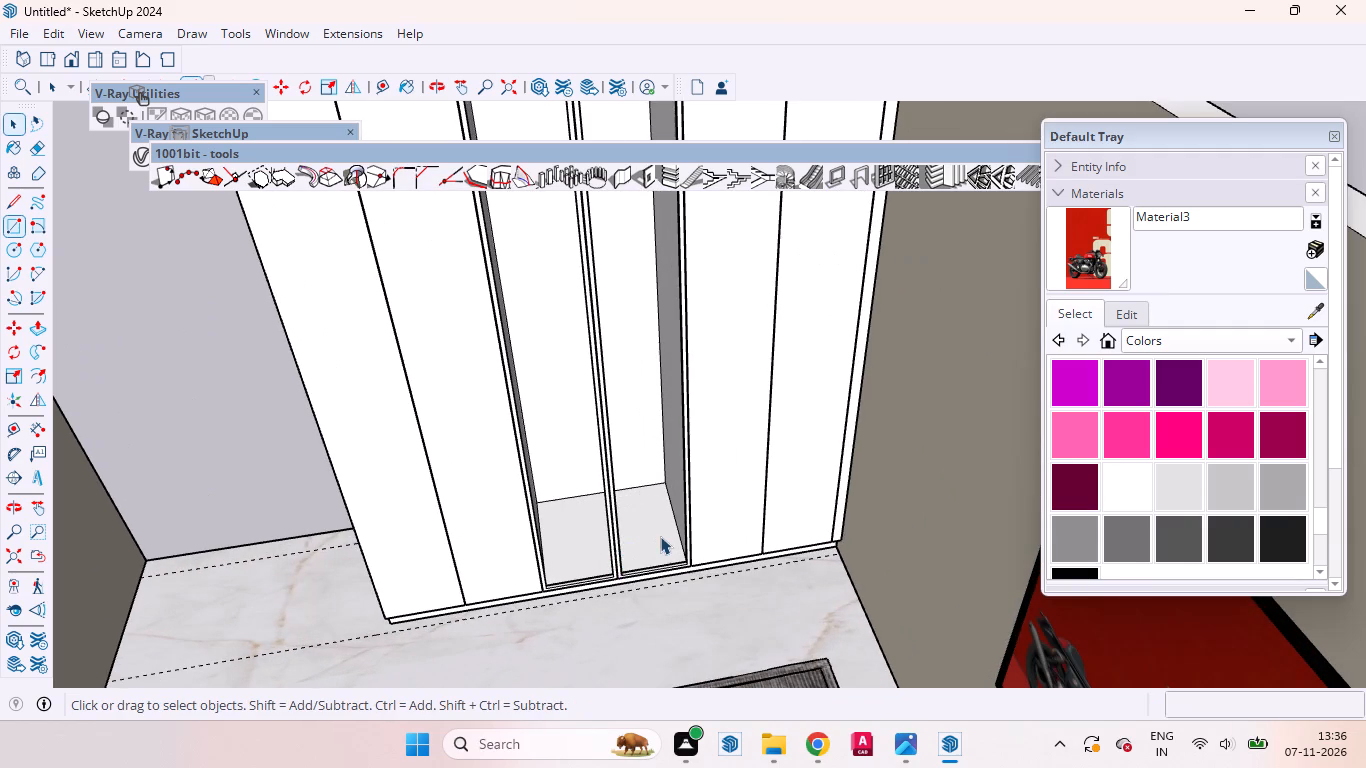
Open the wardrobe's group and check how its geometry is built by selecting the open compartment's base face and inner back edge.
left_click(654, 530)
triple_click(643, 529)
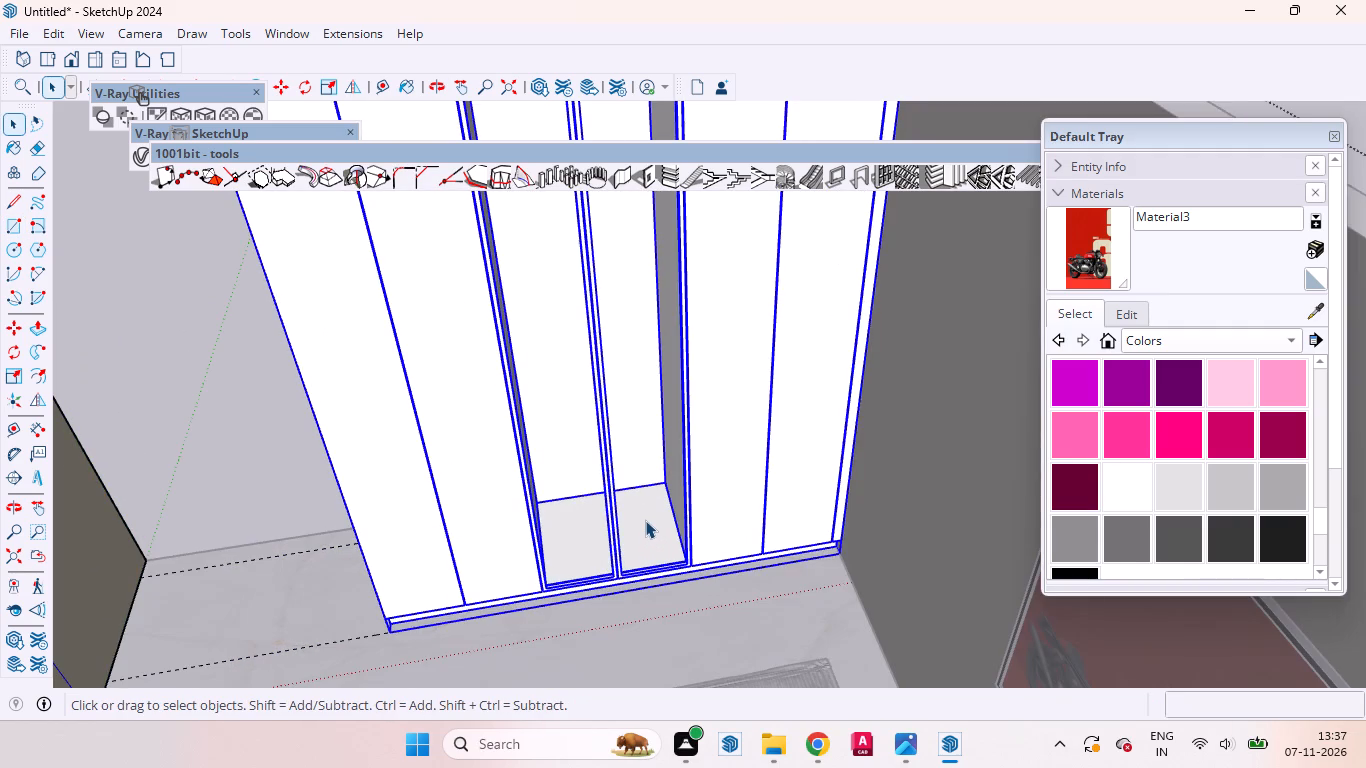
triple_click(645, 520)
left_click(642, 525)
left_click(644, 517)
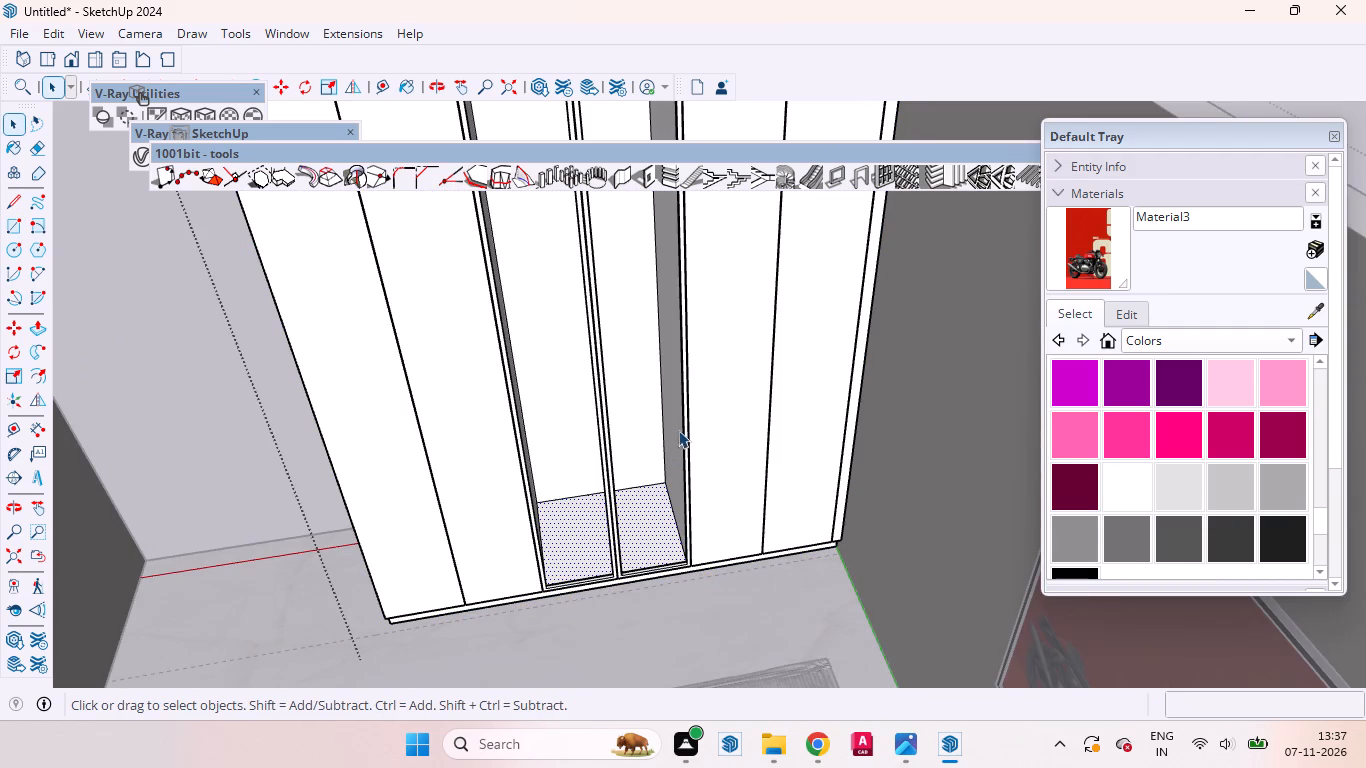
middle_click_drag(647, 427, 730, 395)
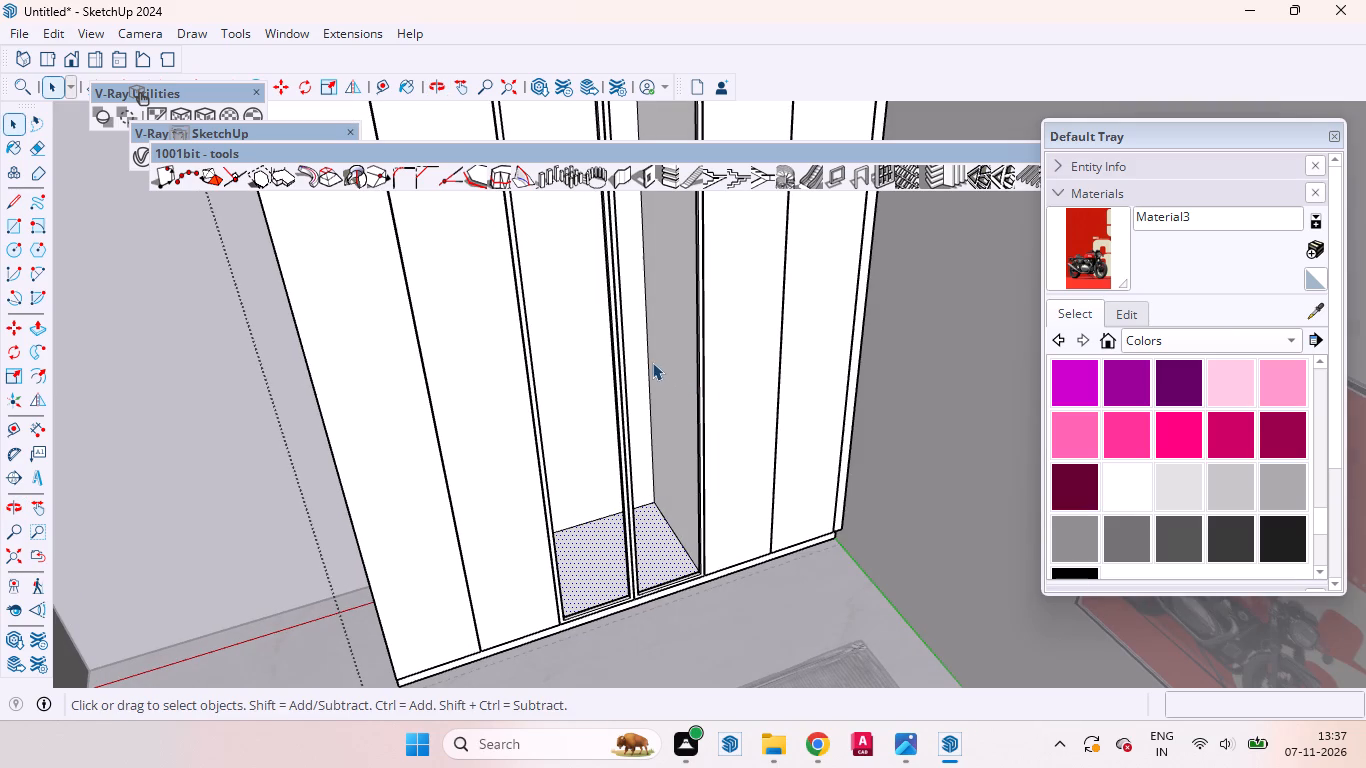
left_click(647, 361)
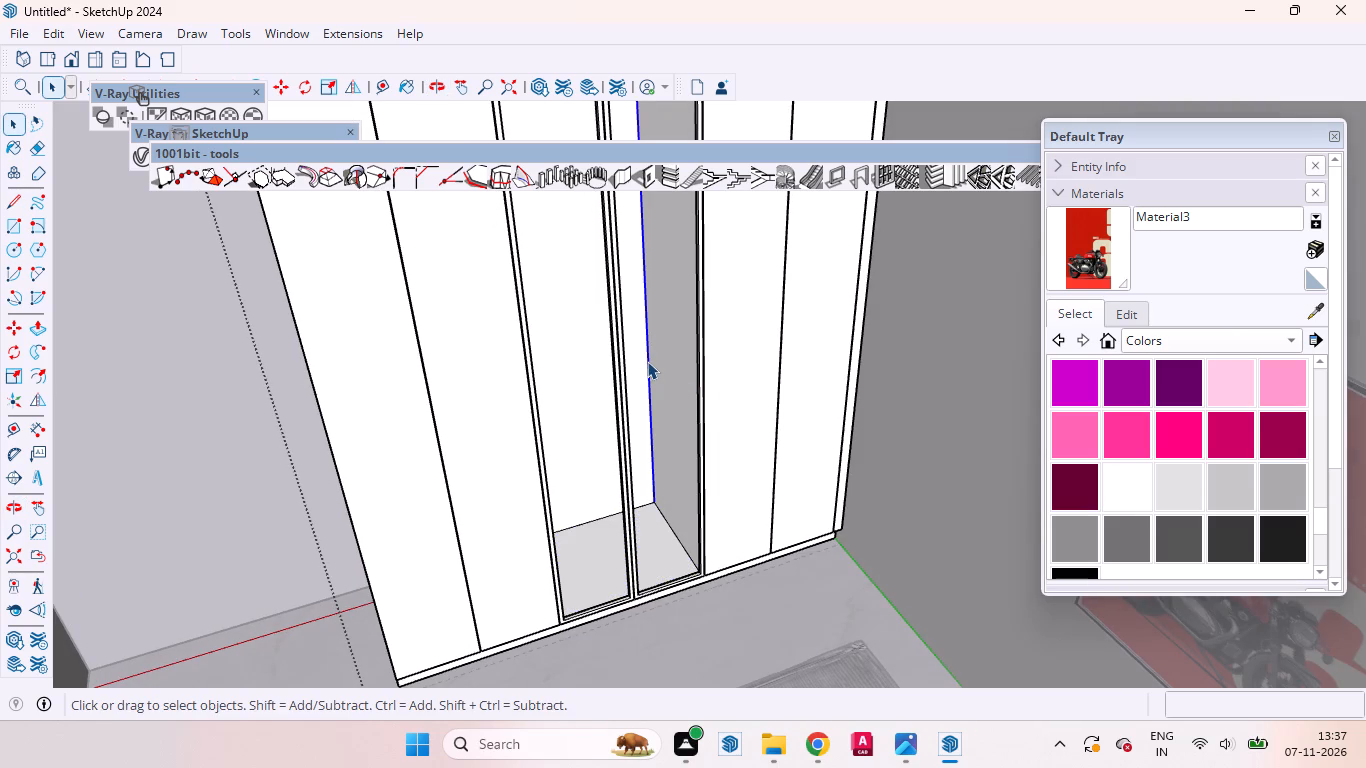
left_click(265, 480)
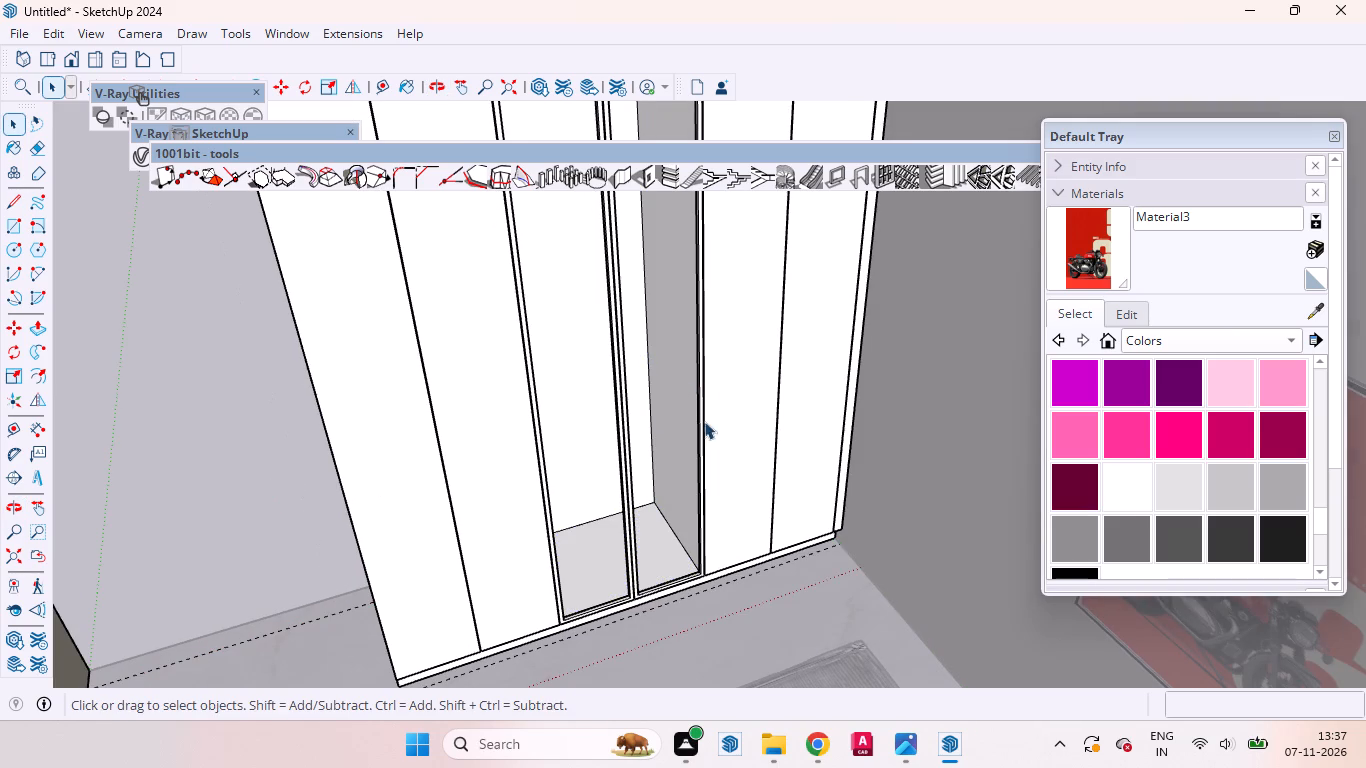
scroll(609, 507, "down", 5)
middle_click_drag(731, 459, 623, 634)
scroll(639, 488, "down", 7)
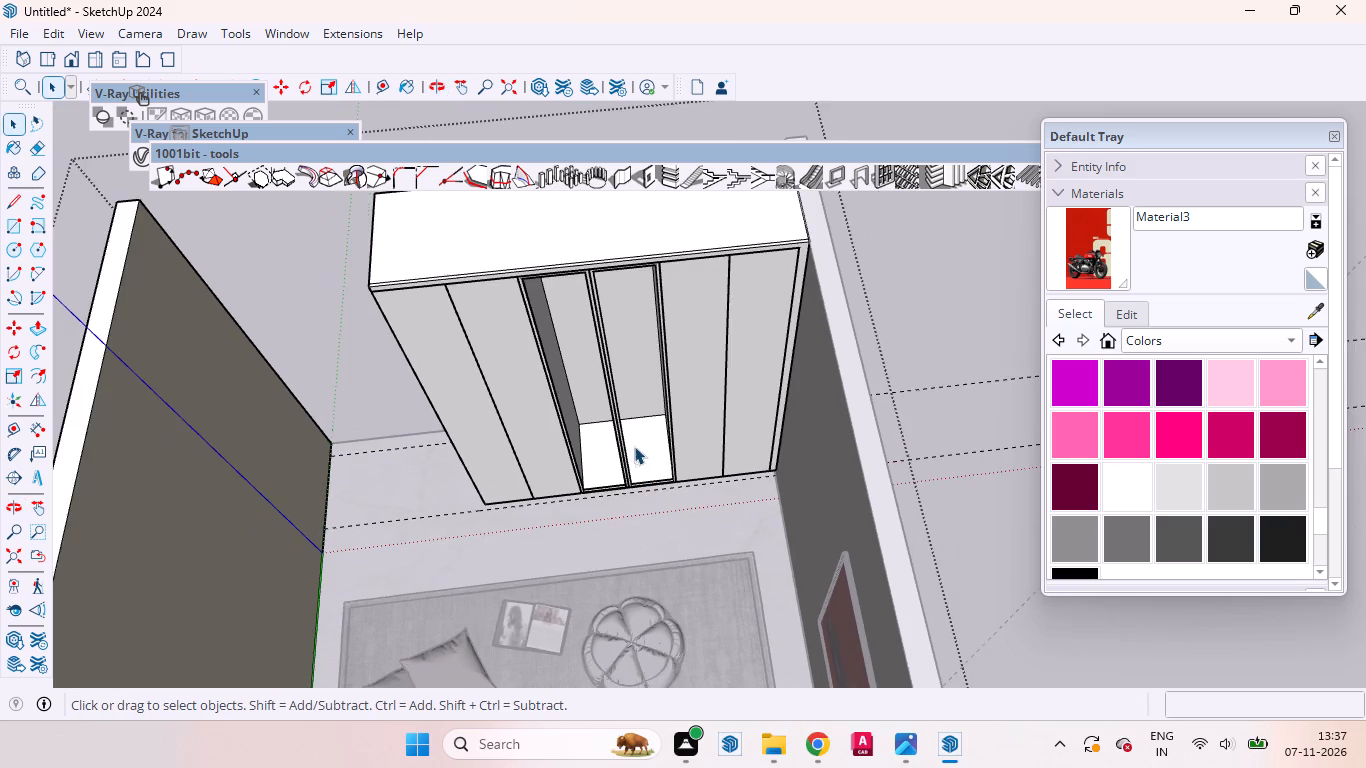
scroll(634, 446, "down", 5)
left_click(838, 509)
Open the group containing the walls and wardrobe and delete the two parallel guide lines crossing the room near the wardrobe's base.
middle_click_drag(570, 496, 888, 363)
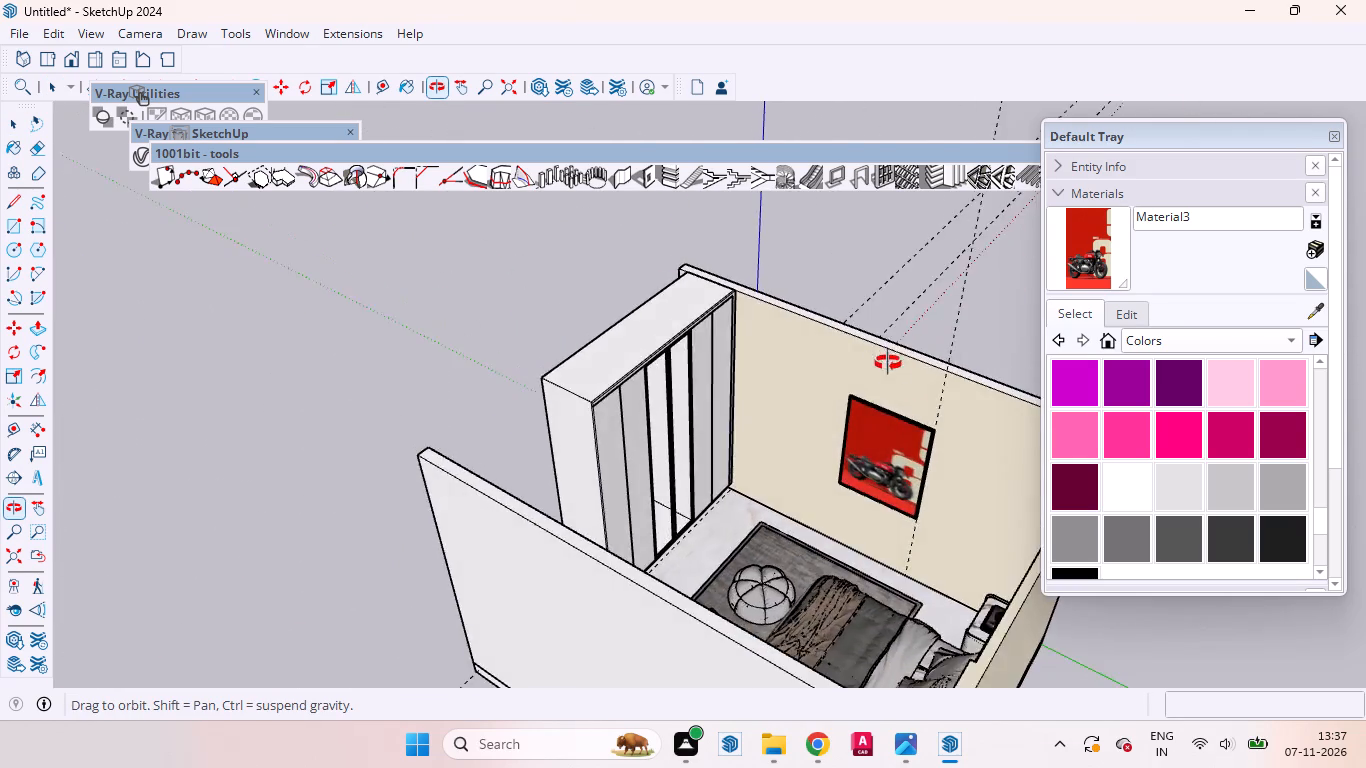
middle_click_drag(888, 363, 627, 418)
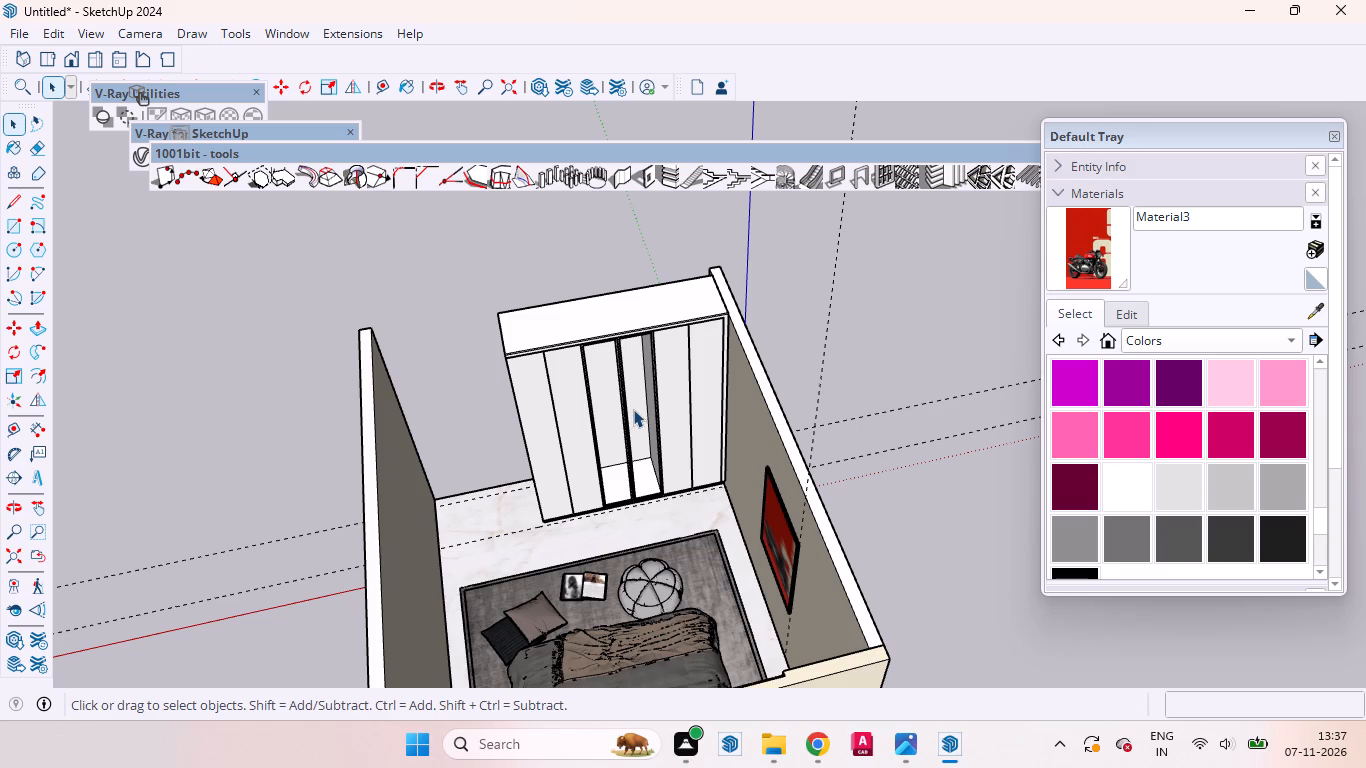
middle_click_drag(598, 427, 569, 489)
scroll(568, 489, "down", 3)
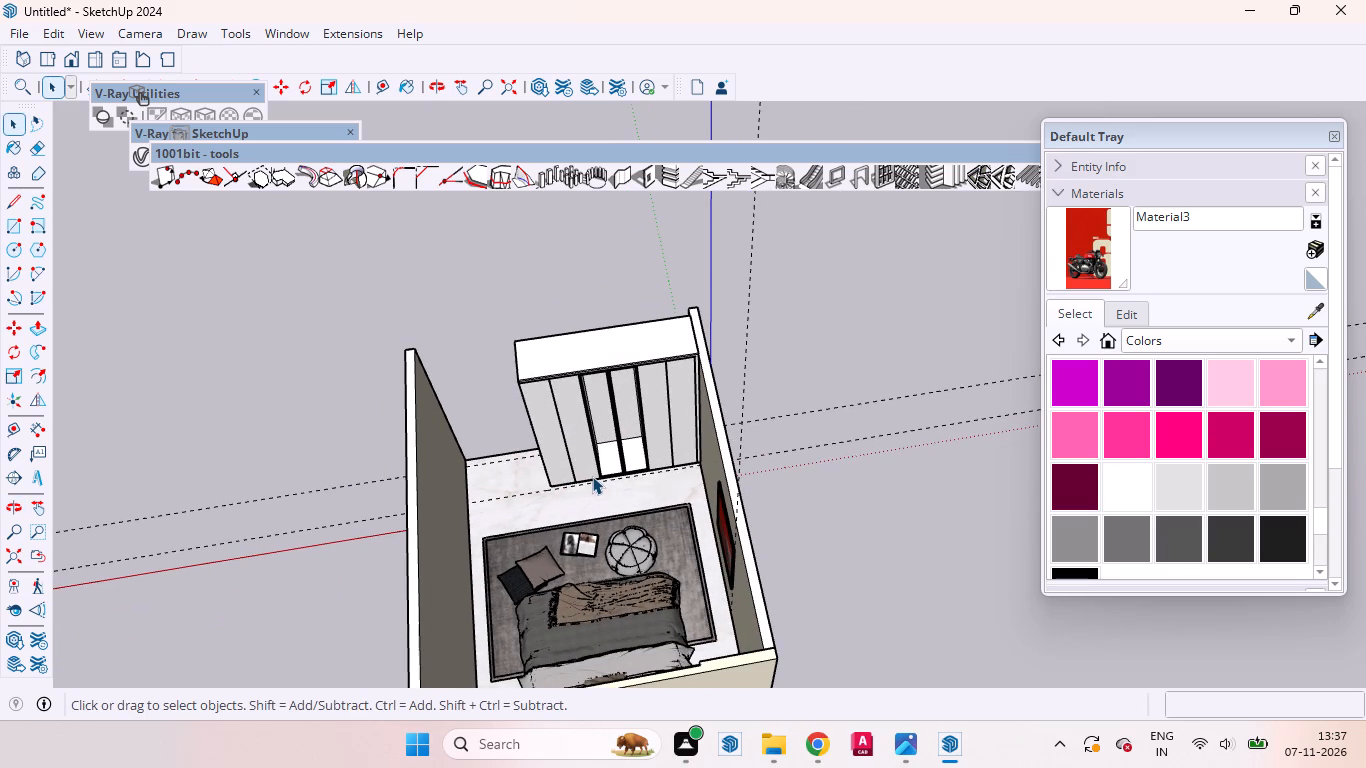
middle_click_drag(787, 560, 734, 650)
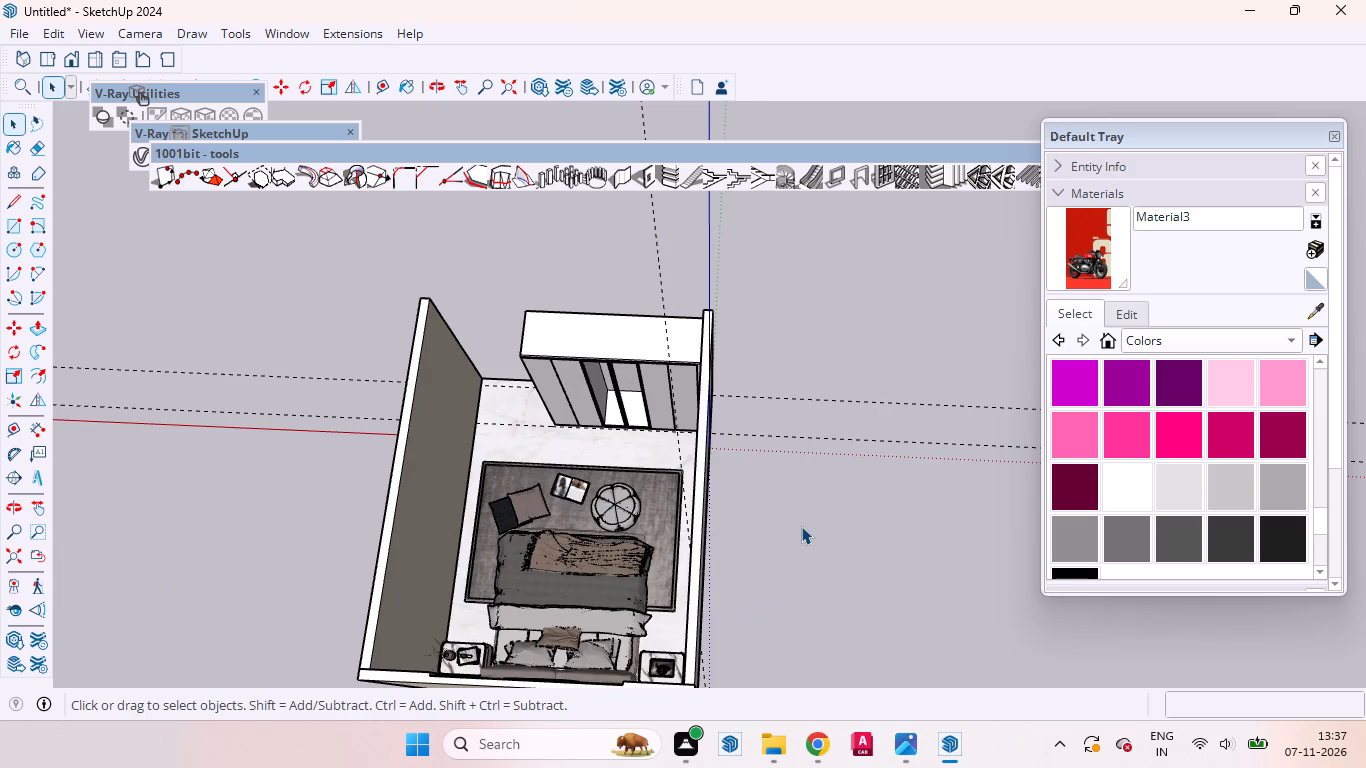
left_click_drag(897, 488, 852, 435)
left_click_drag(852, 435, 808, 346)
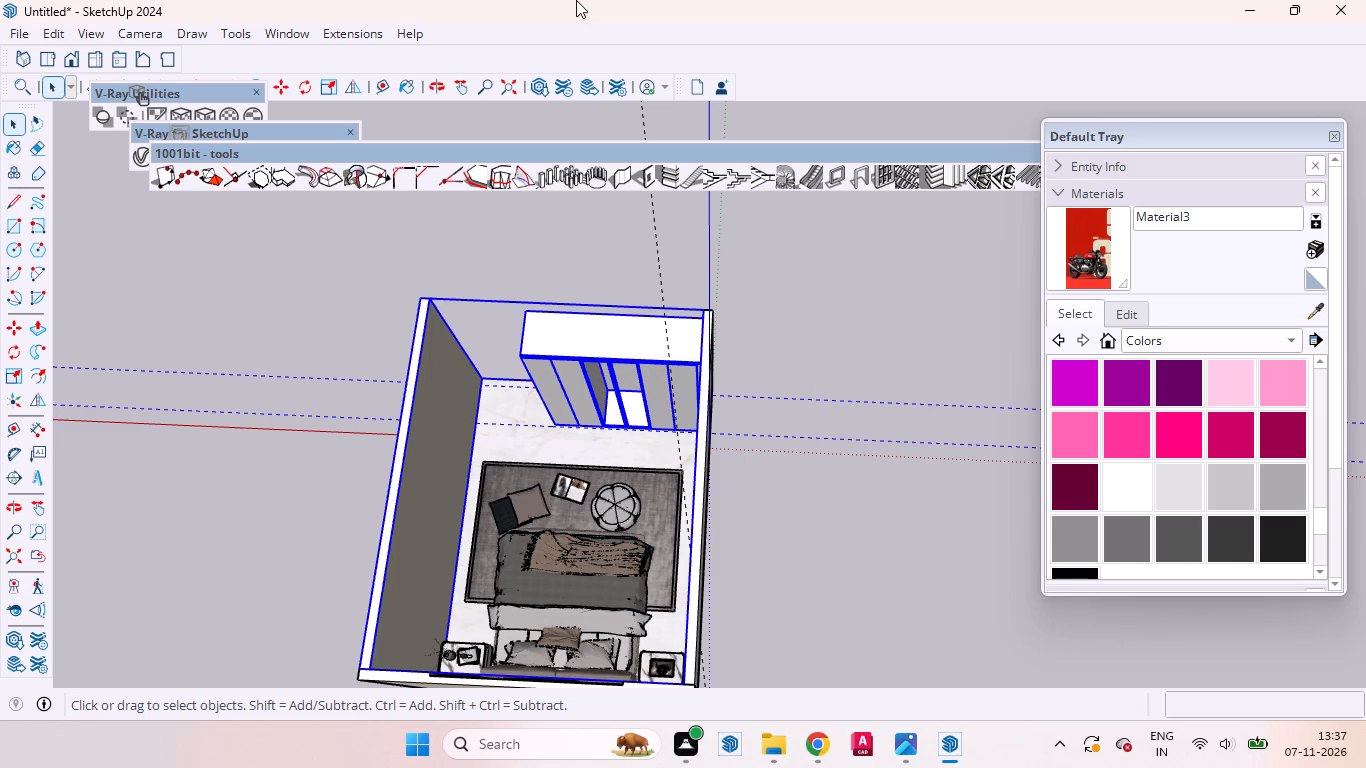
double_click(583, 324)
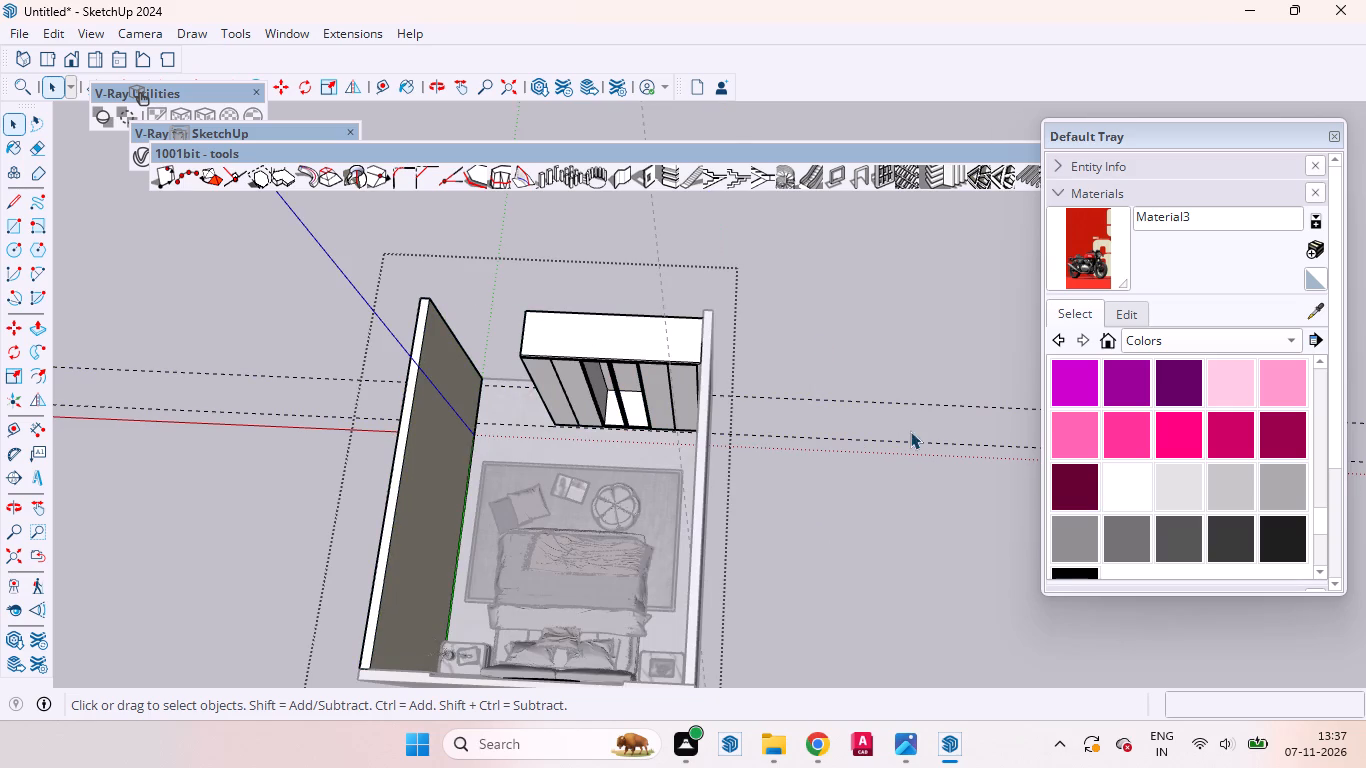
left_click_drag(922, 490, 843, 339)
key("Delete")
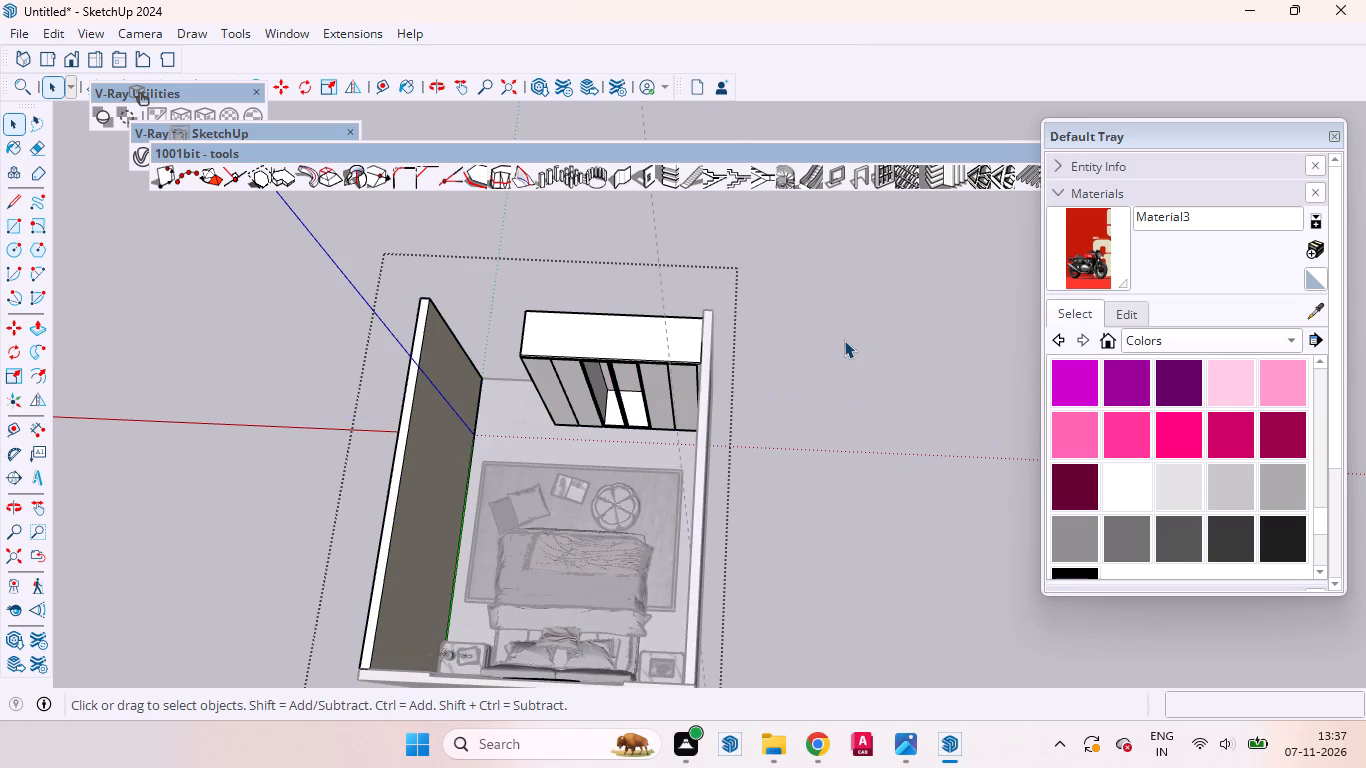
left_click(954, 556)
left_click(858, 508)
Delete the remaining dashed guide line running lengthwise through the room, outside the group.
left_click_drag(755, 270, 660, 205)
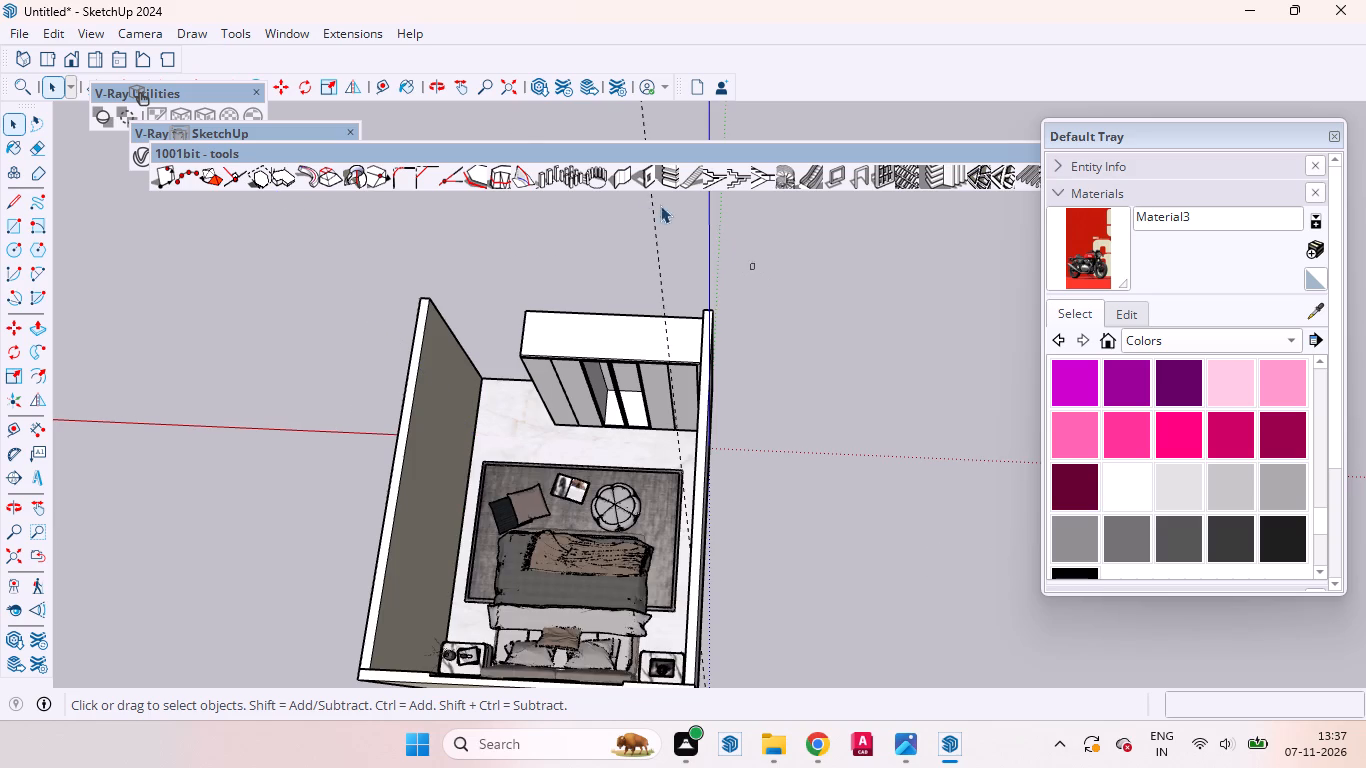
left_click_drag(660, 205, 607, 149)
key("Delete")
Examine the wardrobe's top edge, front door panels and open compartments up close and from the front.
scroll(666, 401, "up", 10)
middle_click_drag(689, 306, 936, 129)
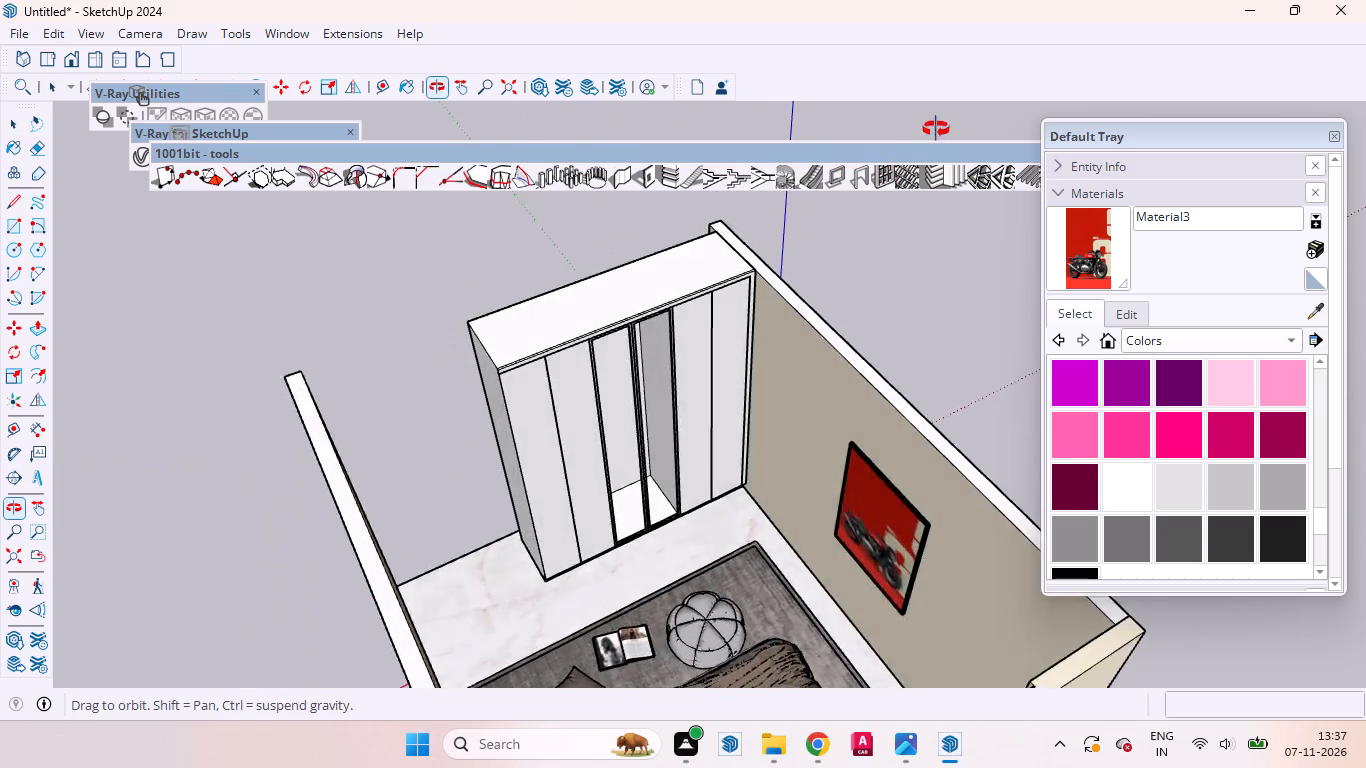
middle_click_drag(936, 129, 754, 77)
scroll(615, 230, "up", 13)
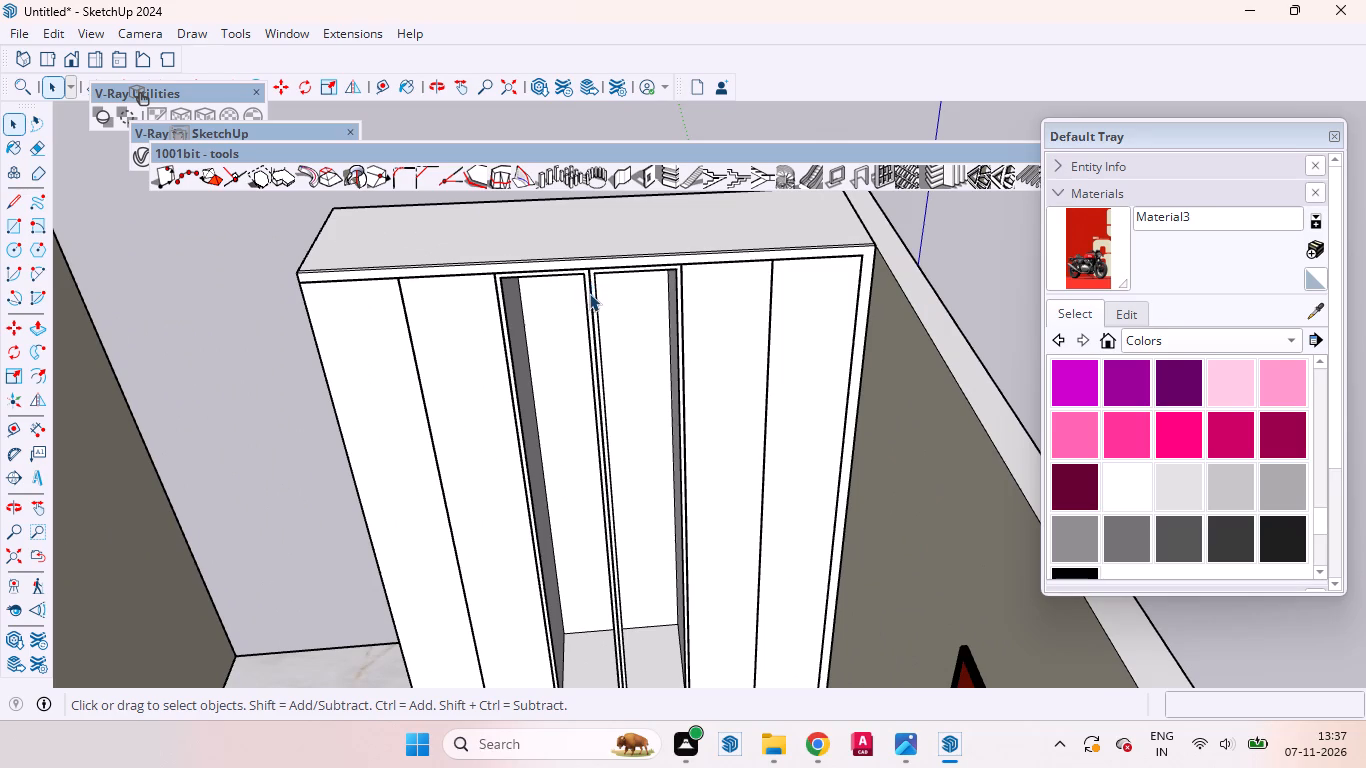
scroll(376, 300, "up", 8)
middle_click_drag(327, 334, 449, 281)
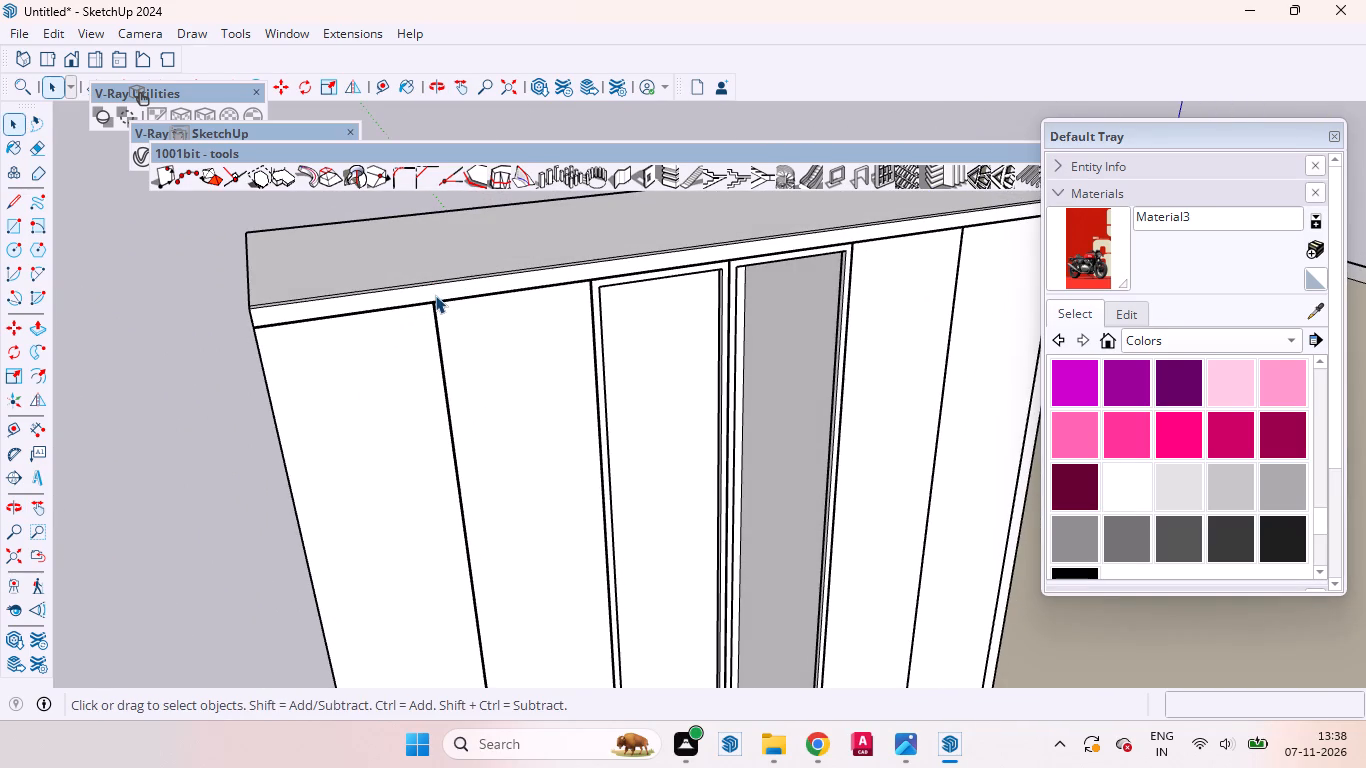
scroll(385, 307, "up", 8)
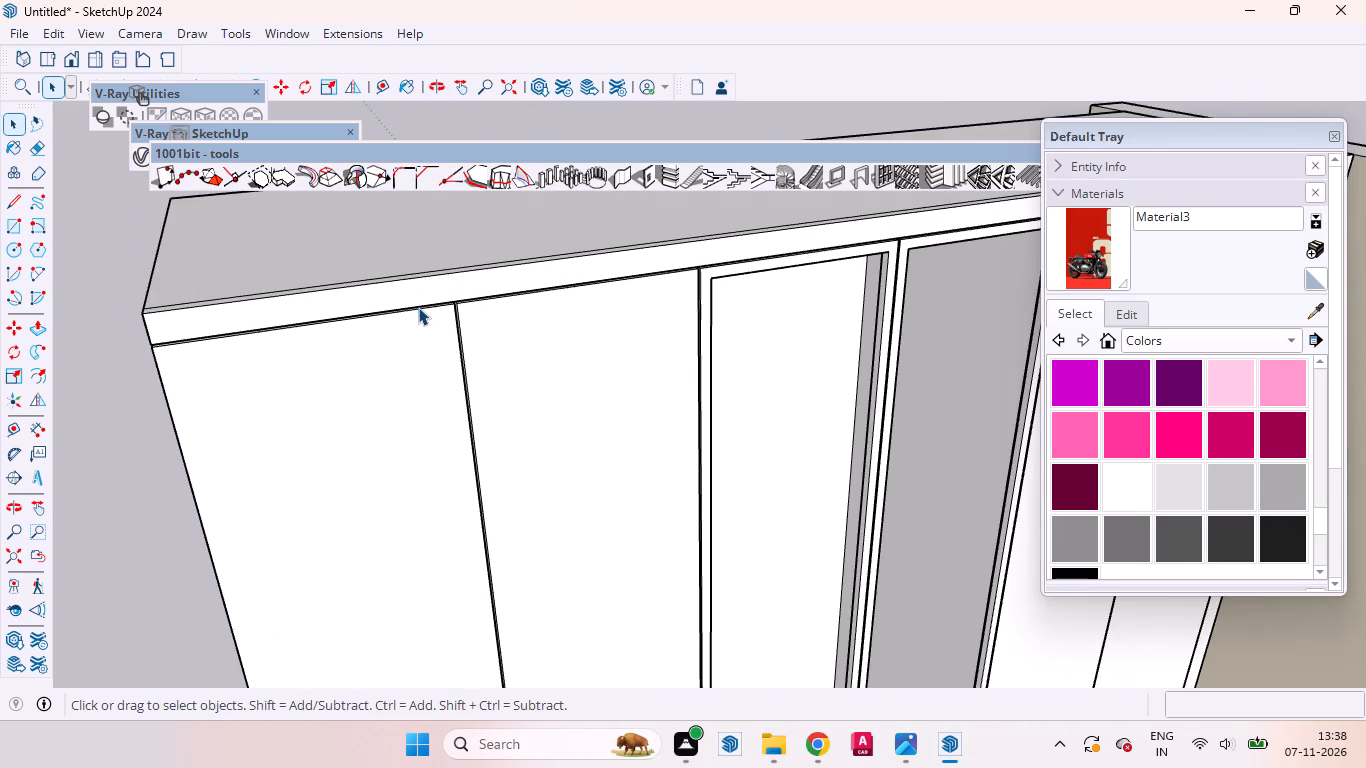
scroll(416, 320, "up", 1)
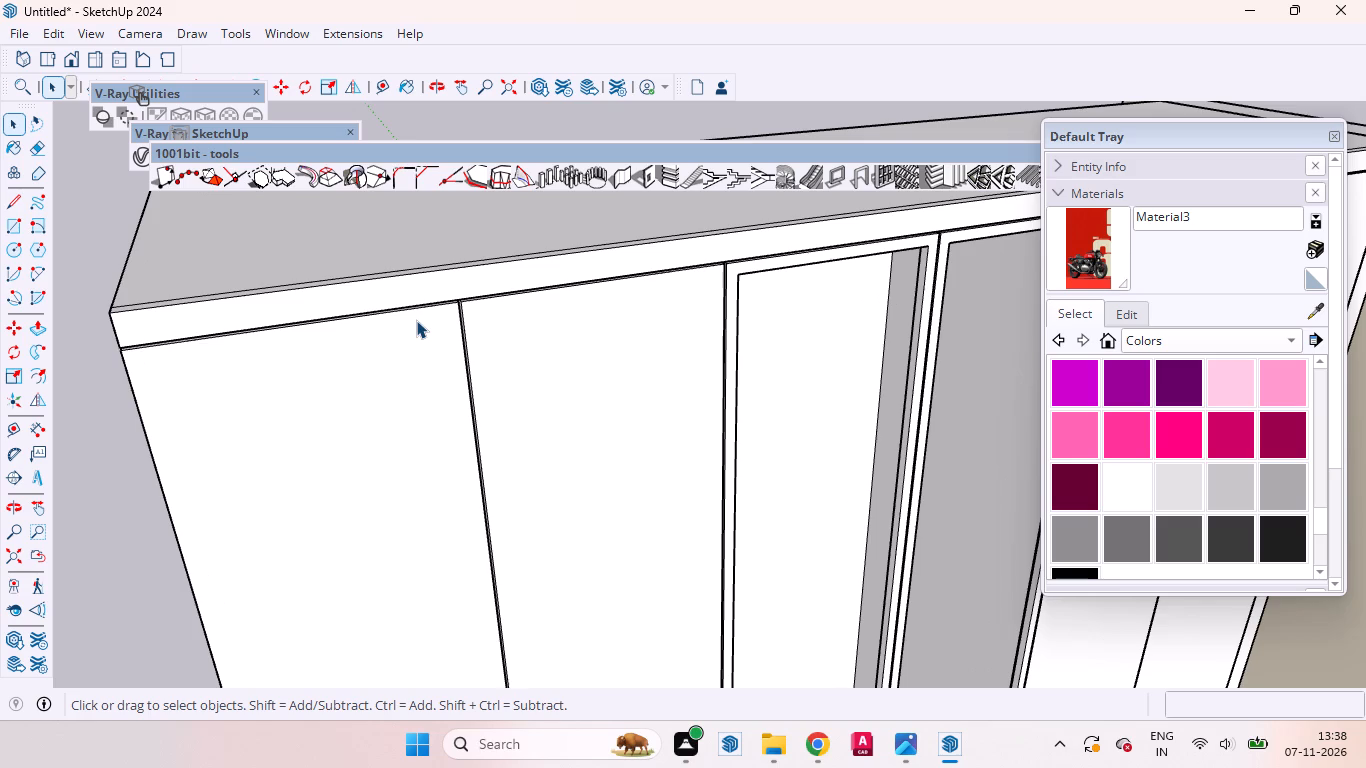
middle_click_drag(553, 390, 417, 430)
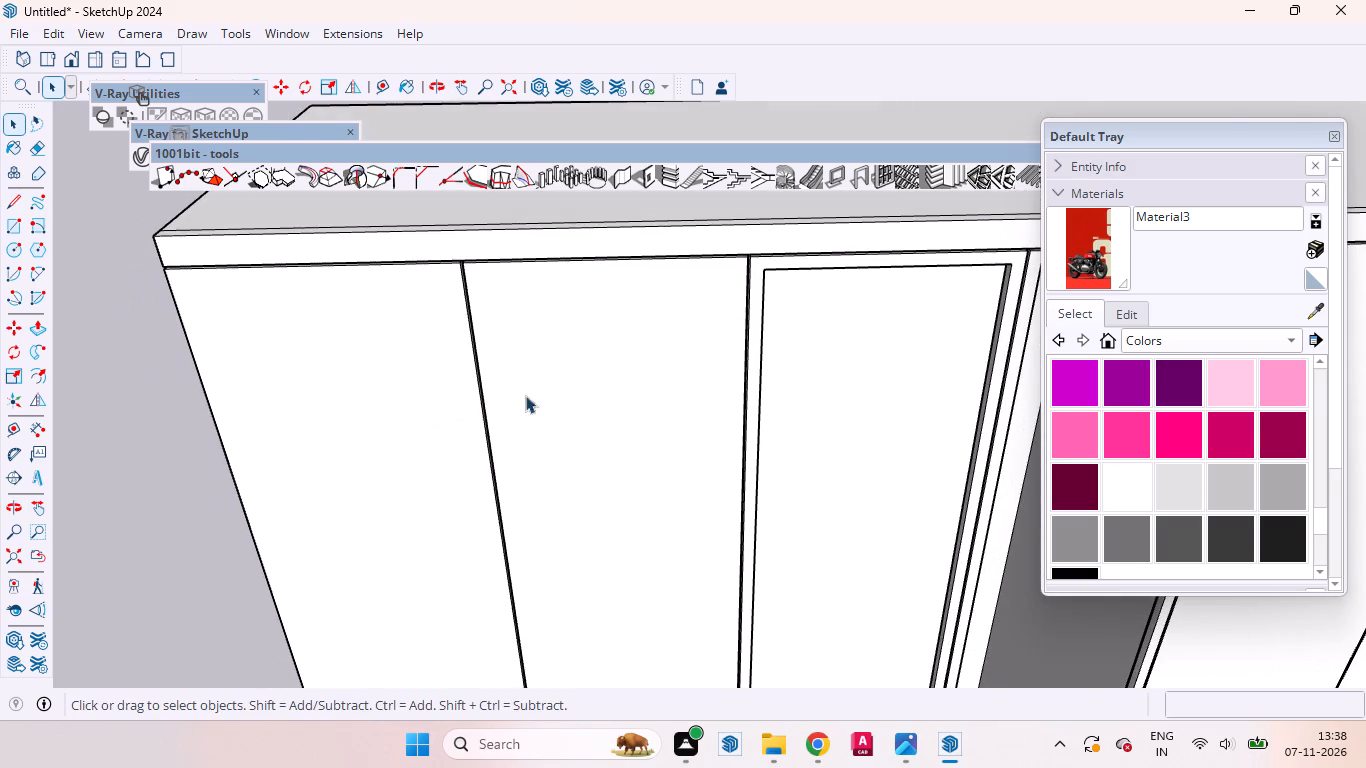
scroll(585, 369, "down", 20)
scroll(585, 369, "down", 9)
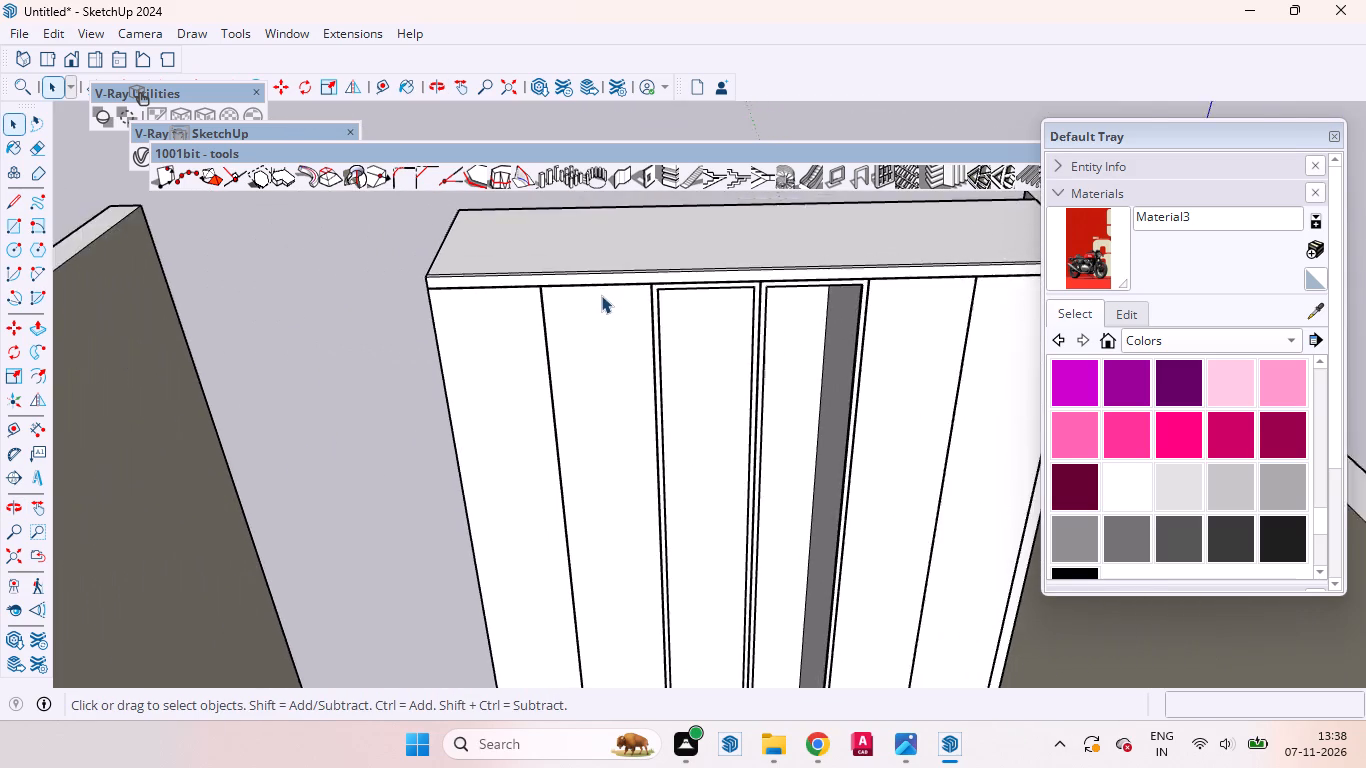
scroll(629, 278, "down", 9)
middle_click_drag(673, 584, 679, 672)
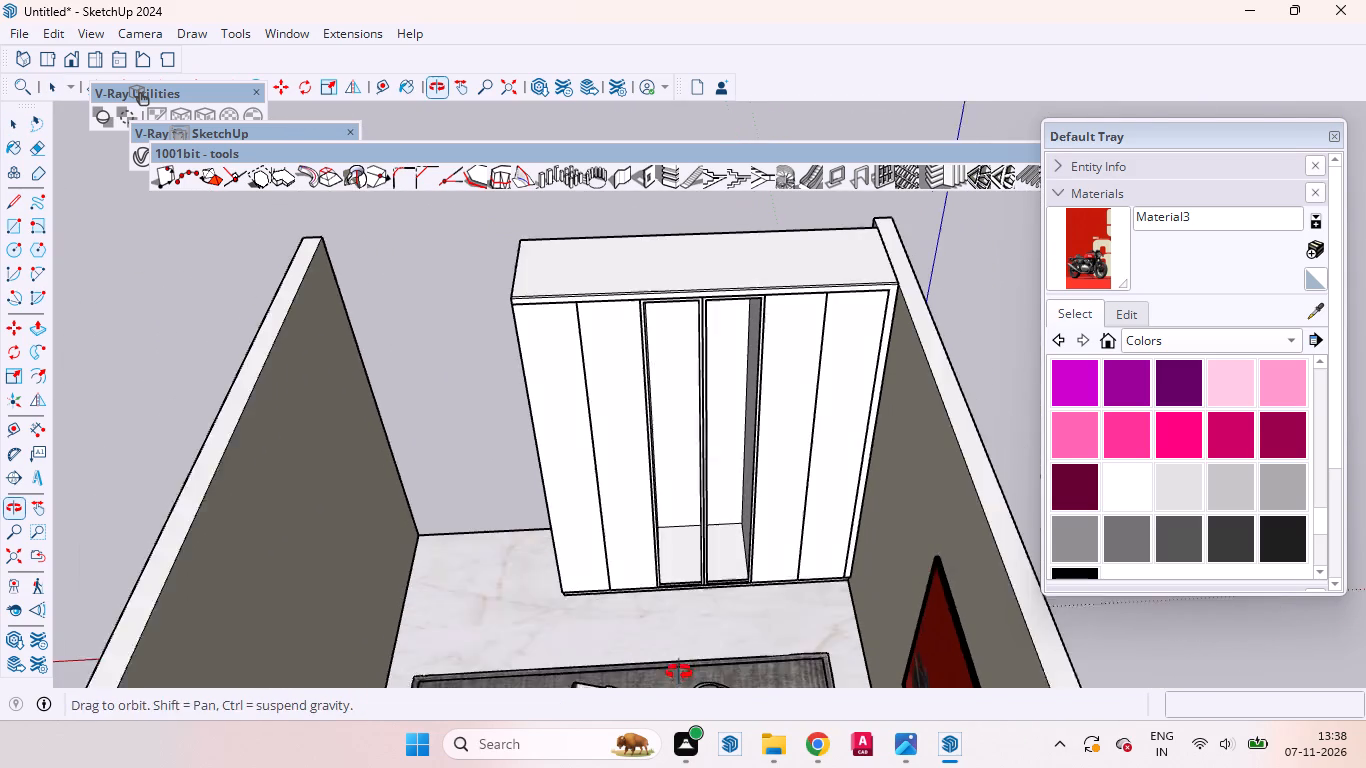
middle_click_drag(679, 672, 681, 674)
scroll(705, 552, "up", 9)
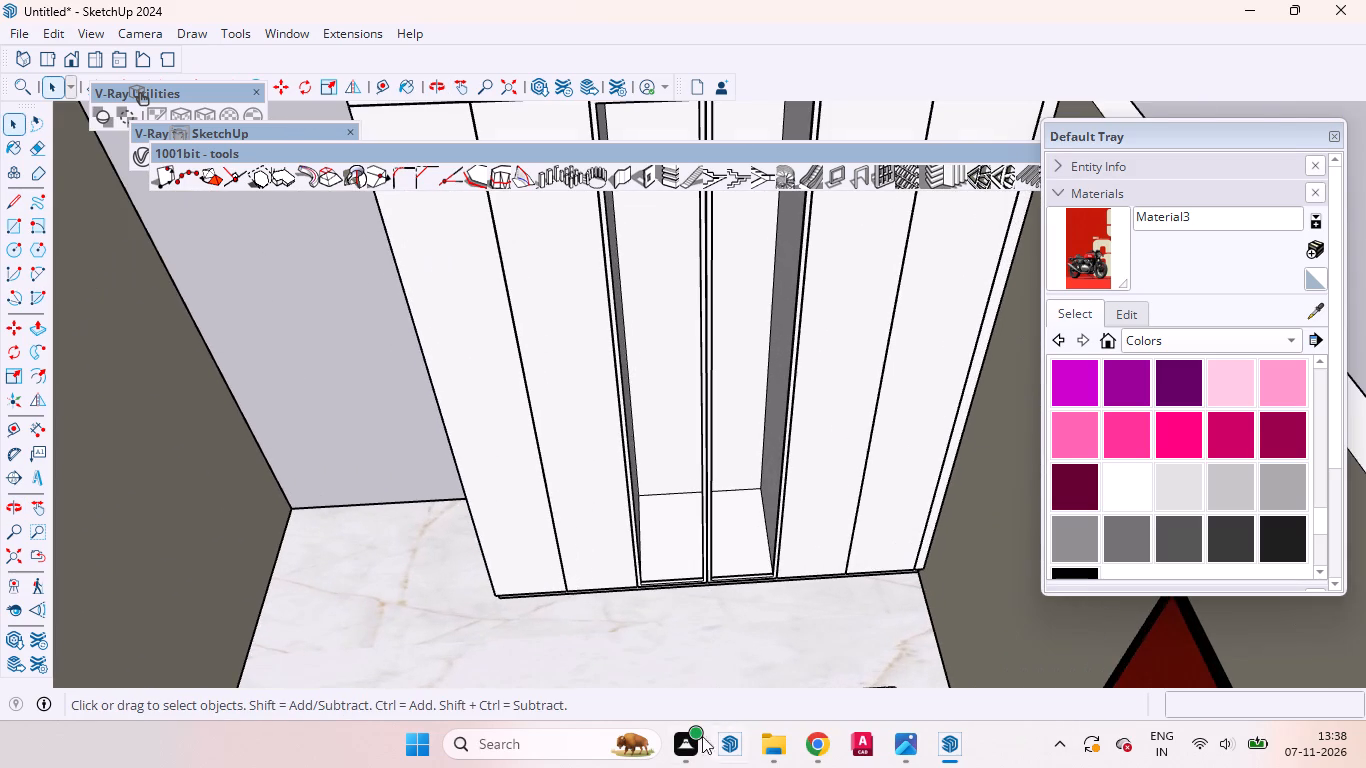
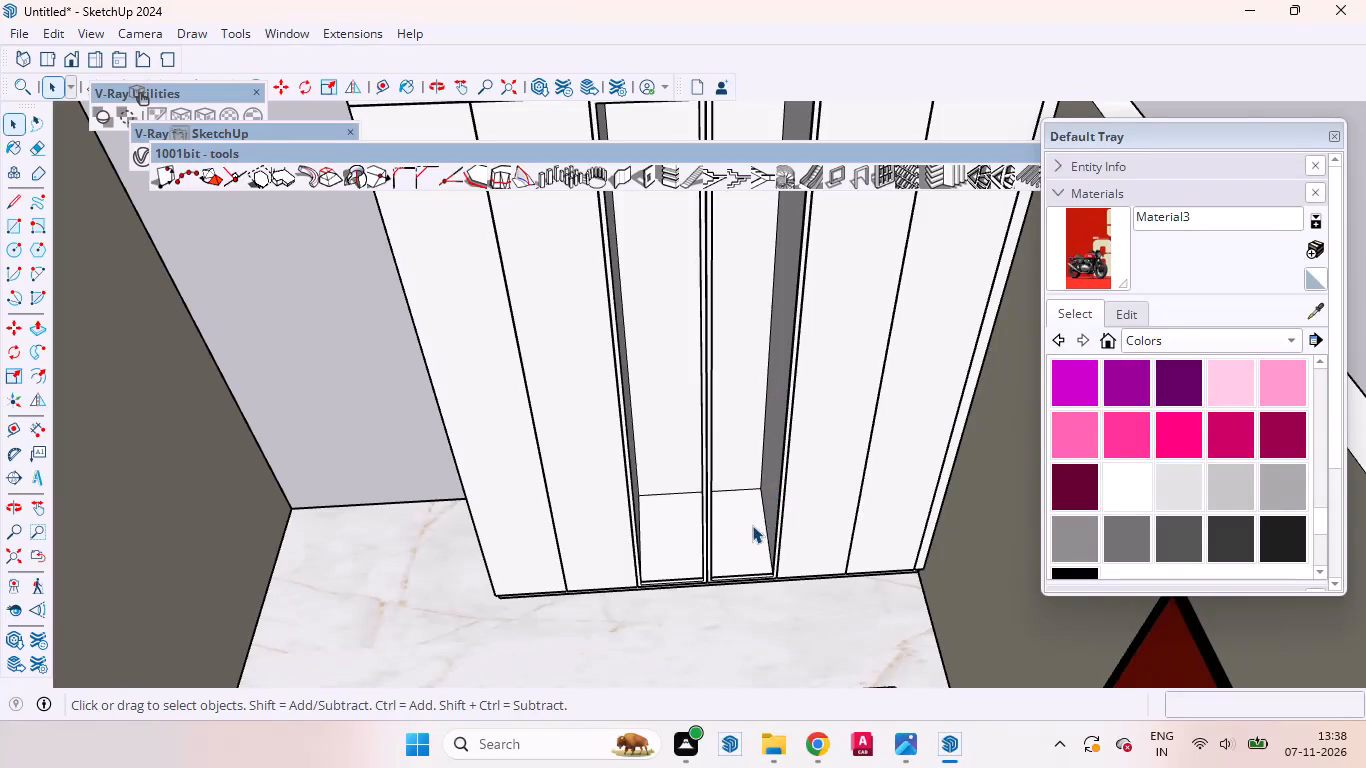
Open the wardrobe's group and divide the open compartment's inner back vertical edge into 5 segments.
triple_click(735, 529)
double_click(735, 529)
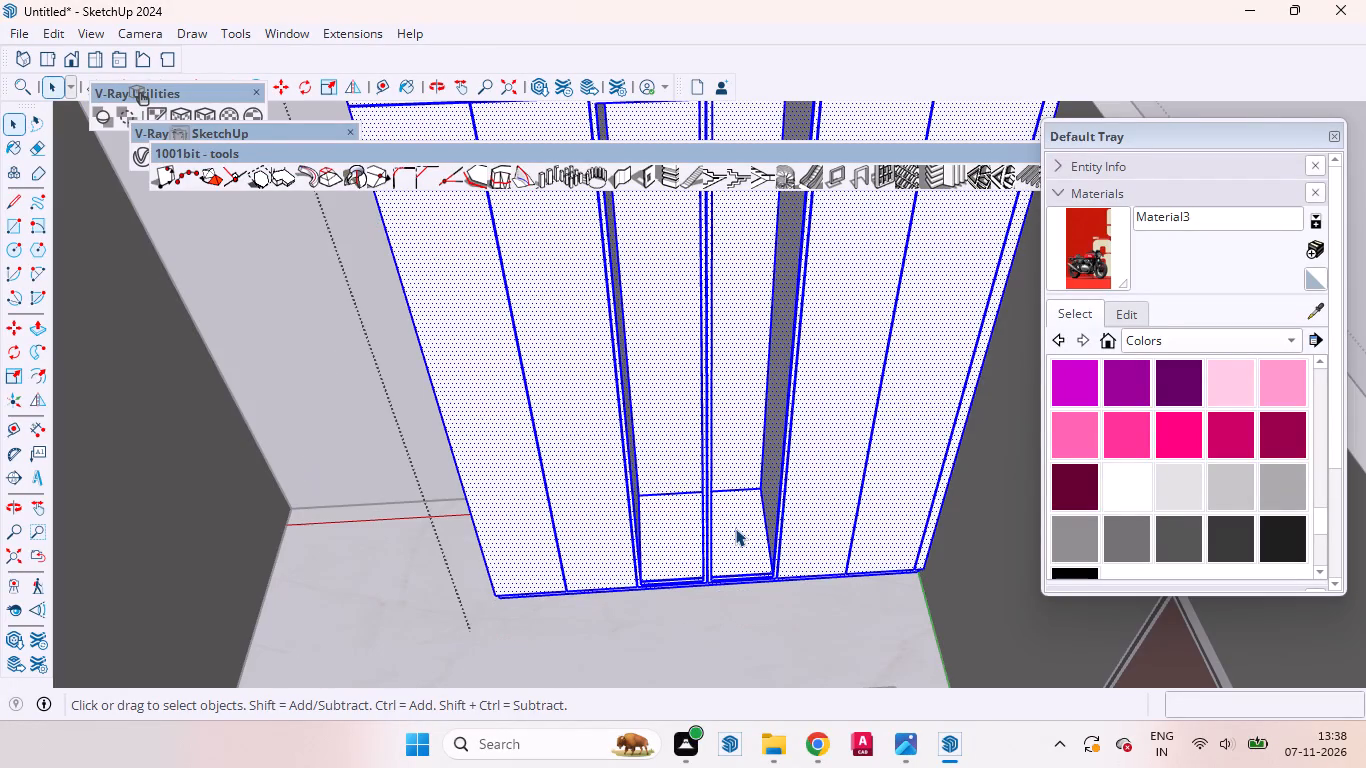
left_click(735, 528)
left_click(743, 529)
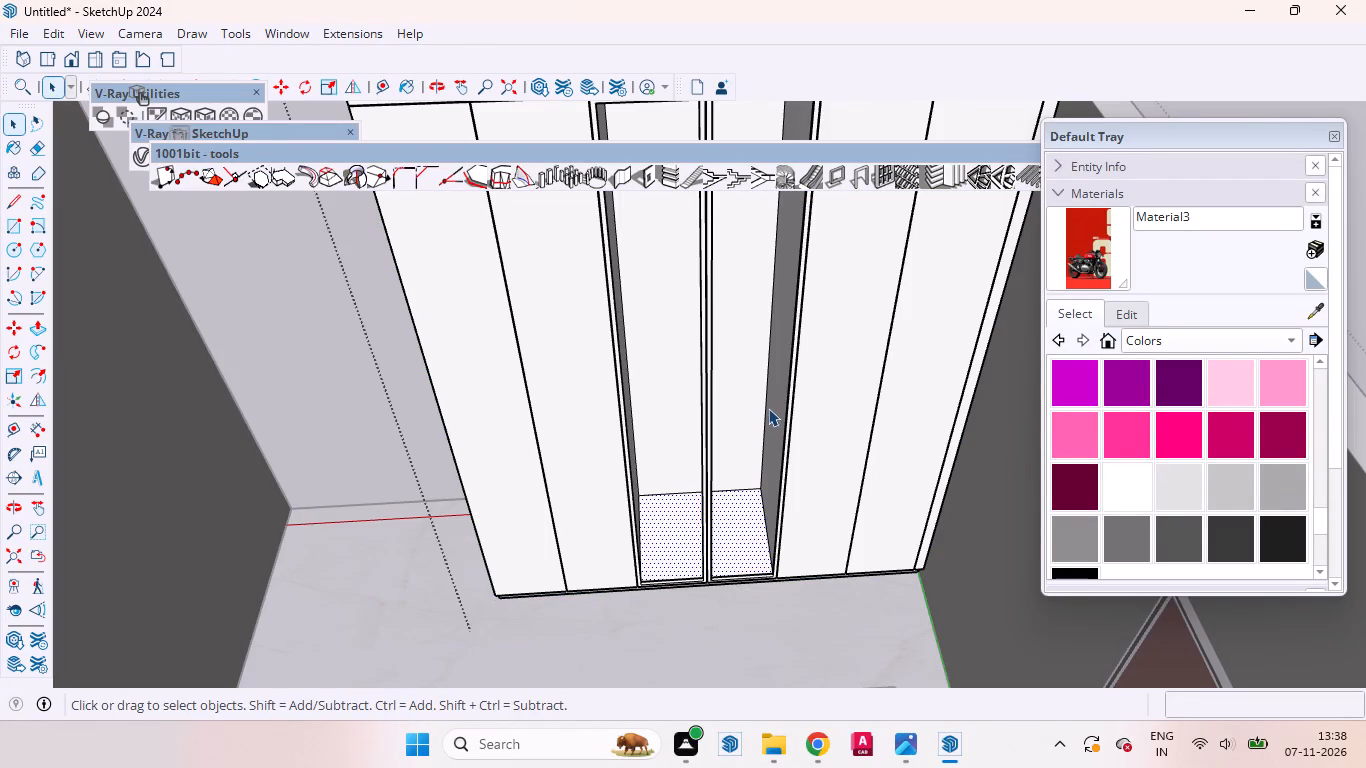
left_click(765, 405)
right_click(765, 405)
right_click(765, 405)
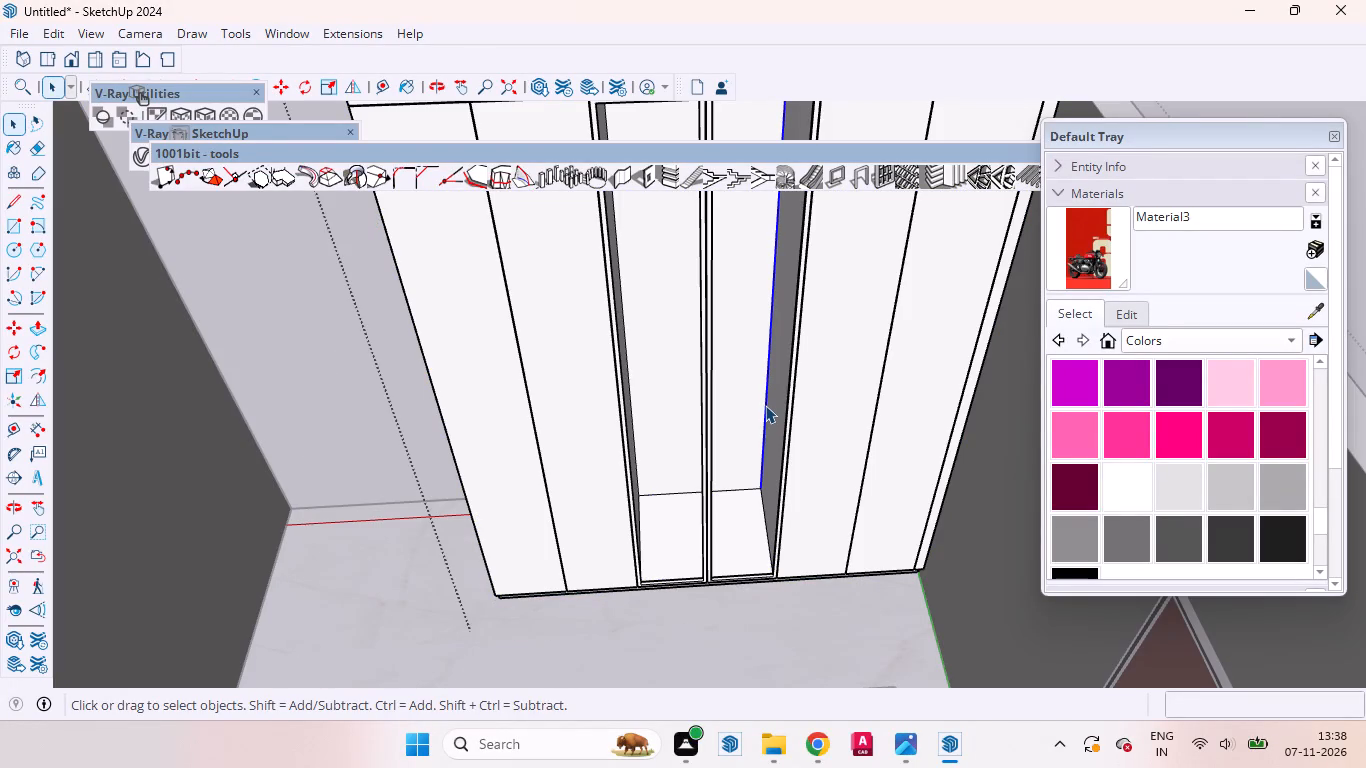
right_click(765, 405)
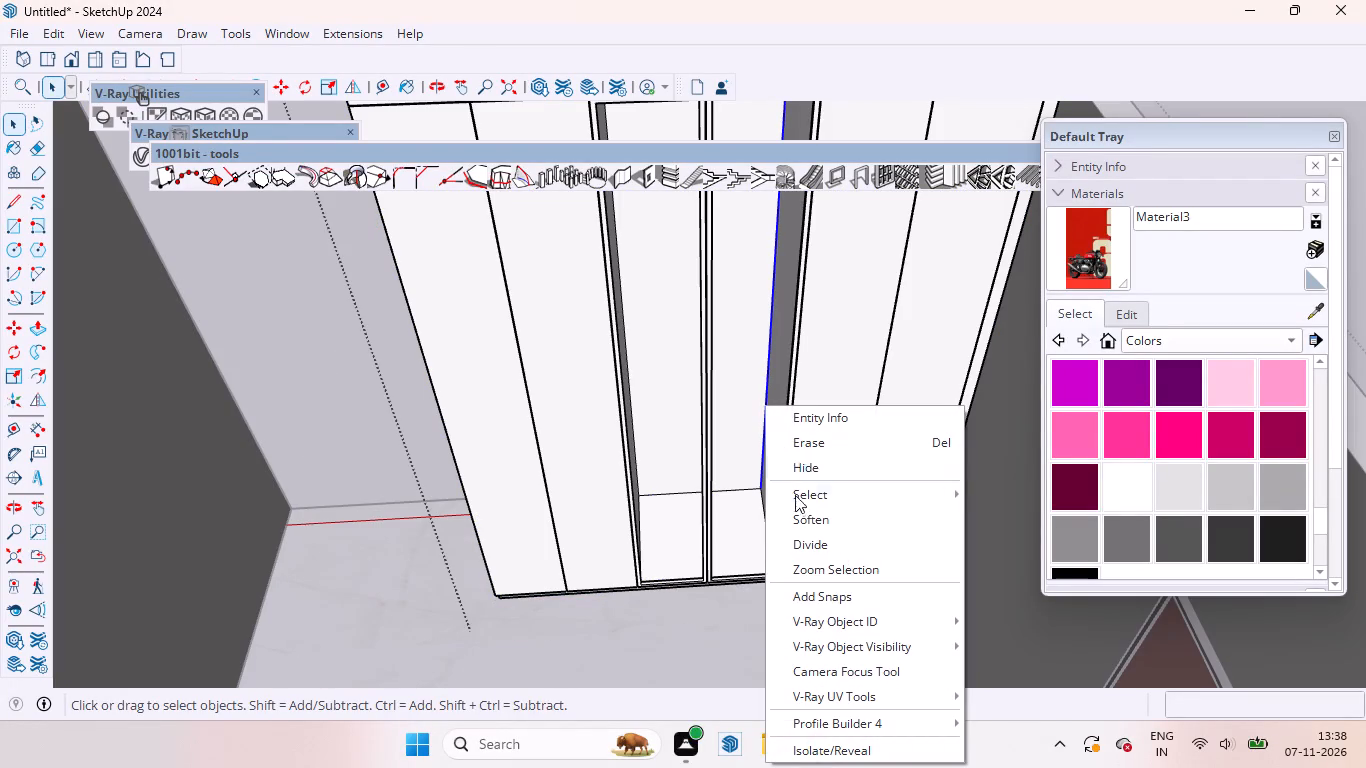
left_click(802, 541)
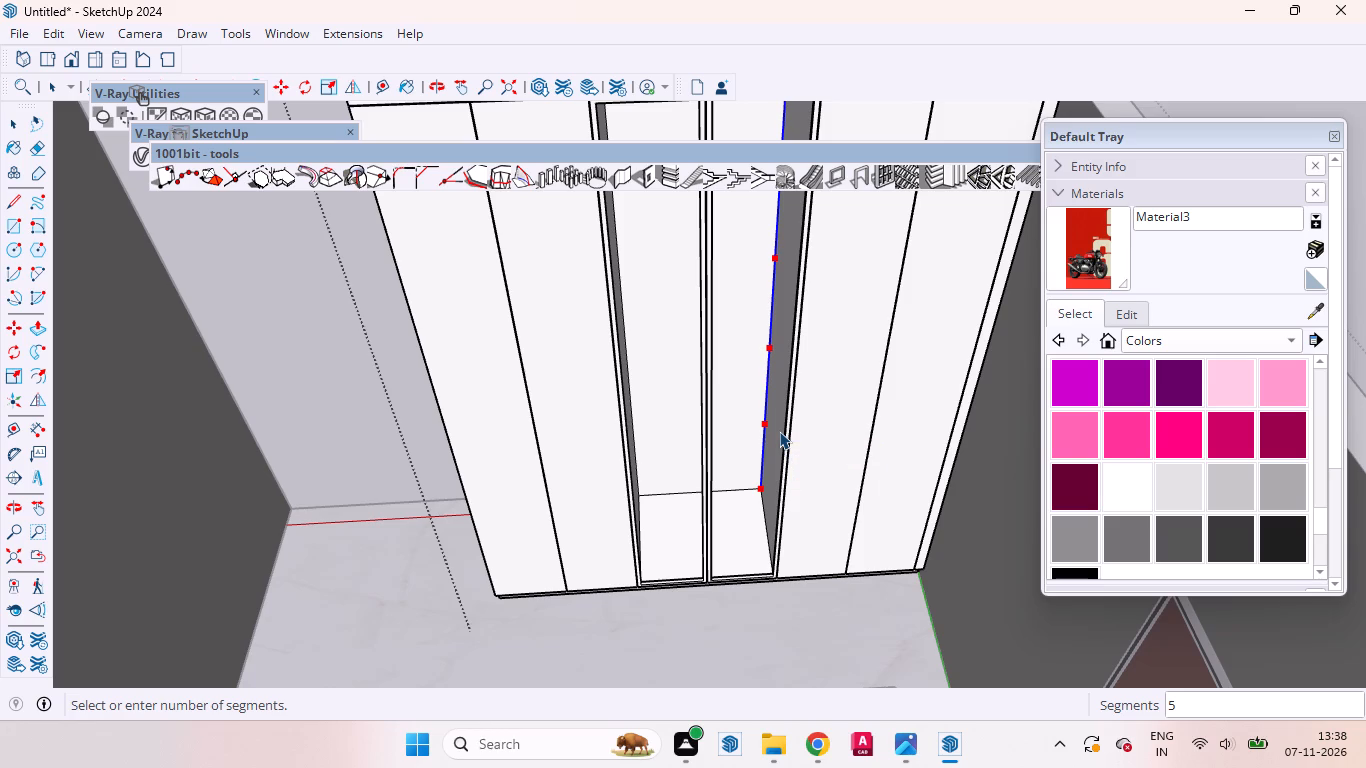
left_click(779, 431)
key("space")
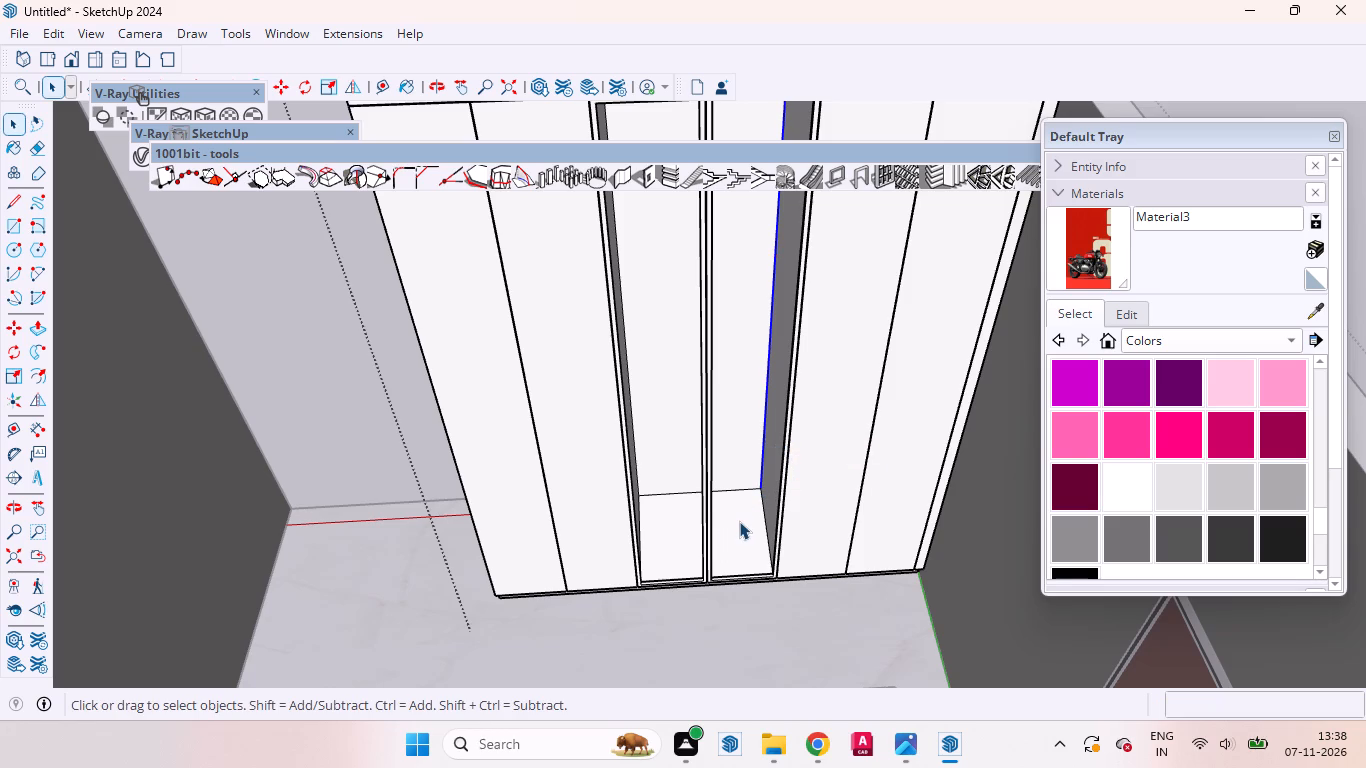
Make a group from the open compartment's base face and its bounding edges.
double_click(739, 521)
left_click(735, 527)
double_click(737, 521)
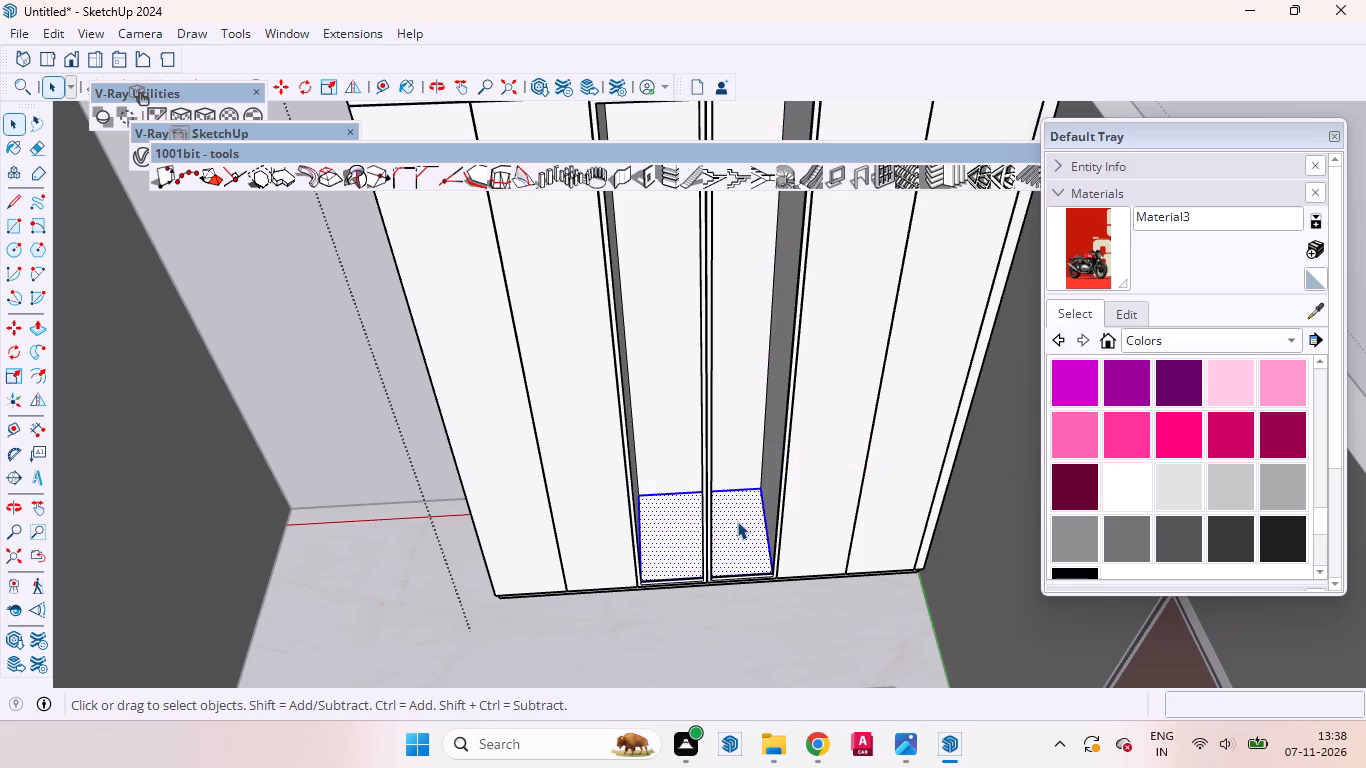
right_click(737, 521)
left_click(798, 186)
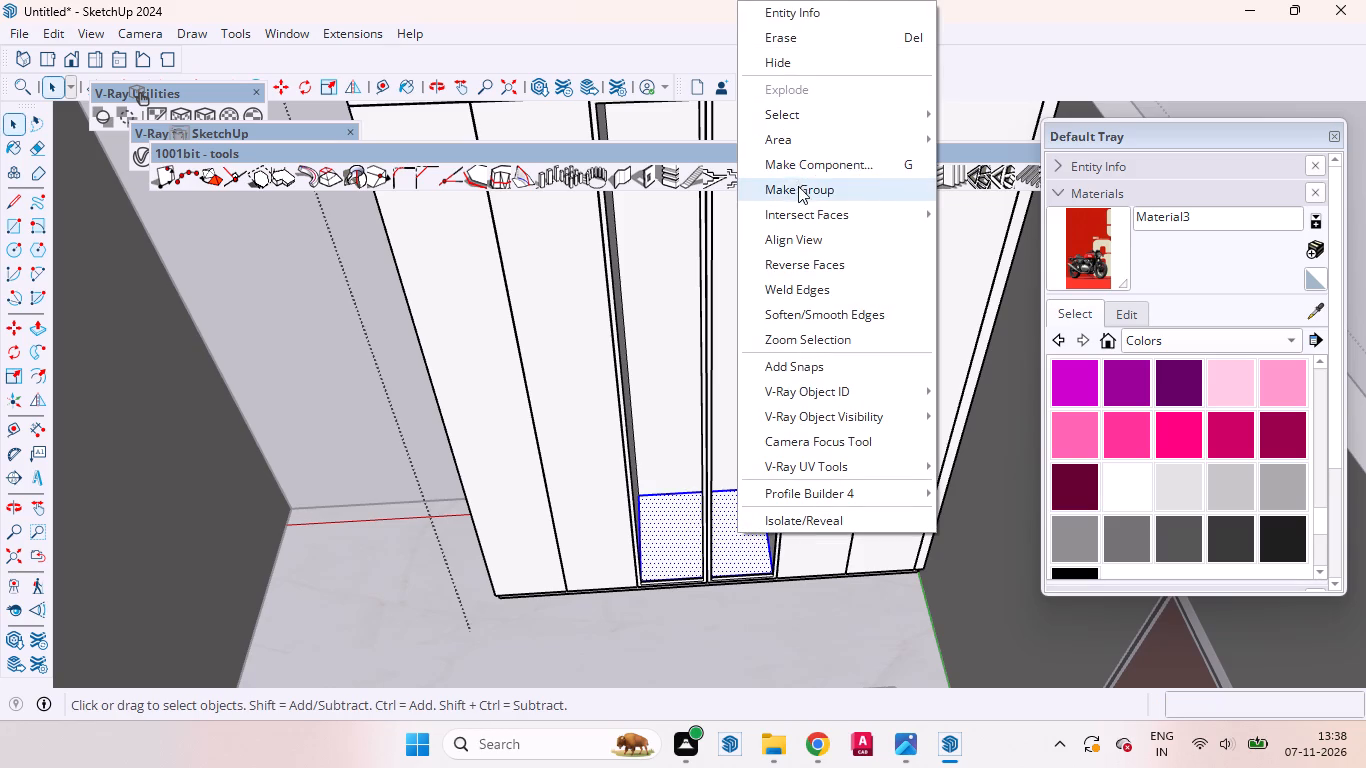
Copy the grouped base face about 1' 9" up the back edge to the first division point as a shelf.
key("m")
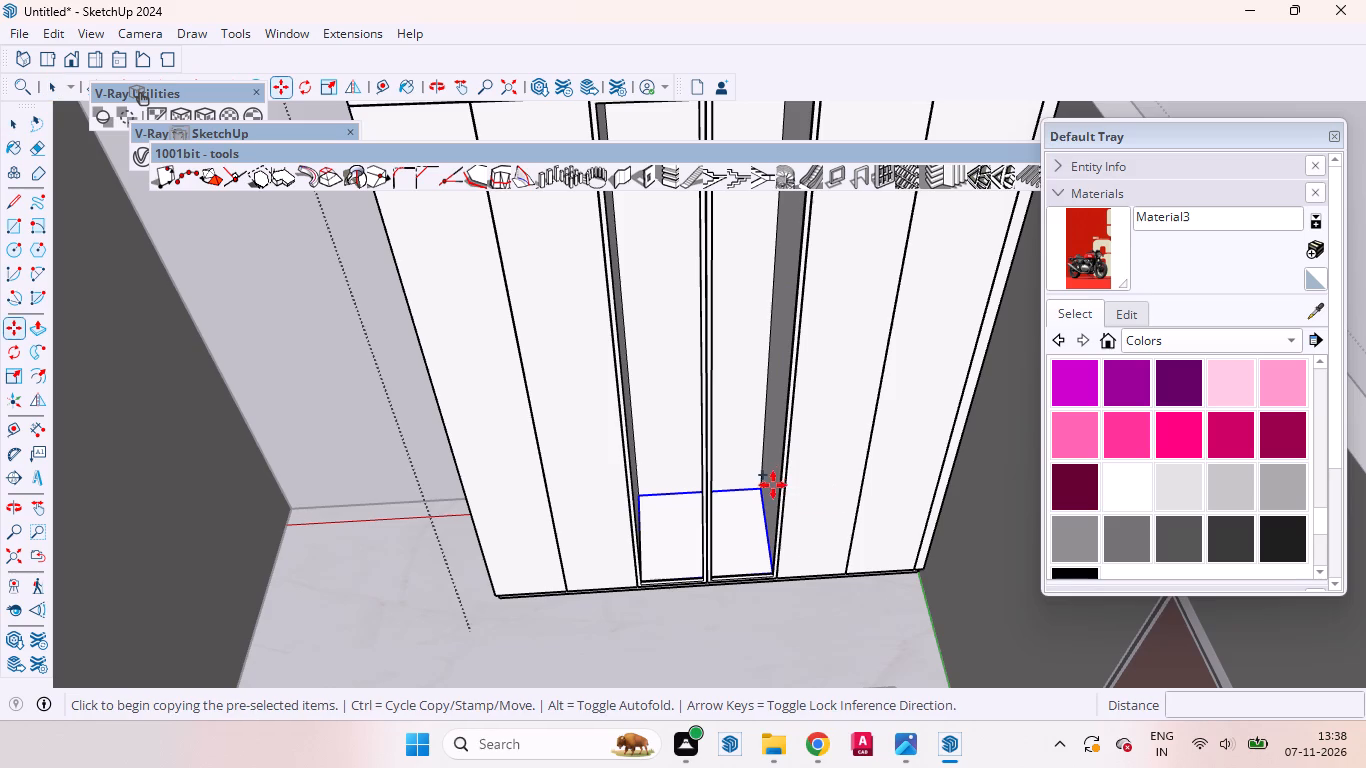
left_click(757, 487)
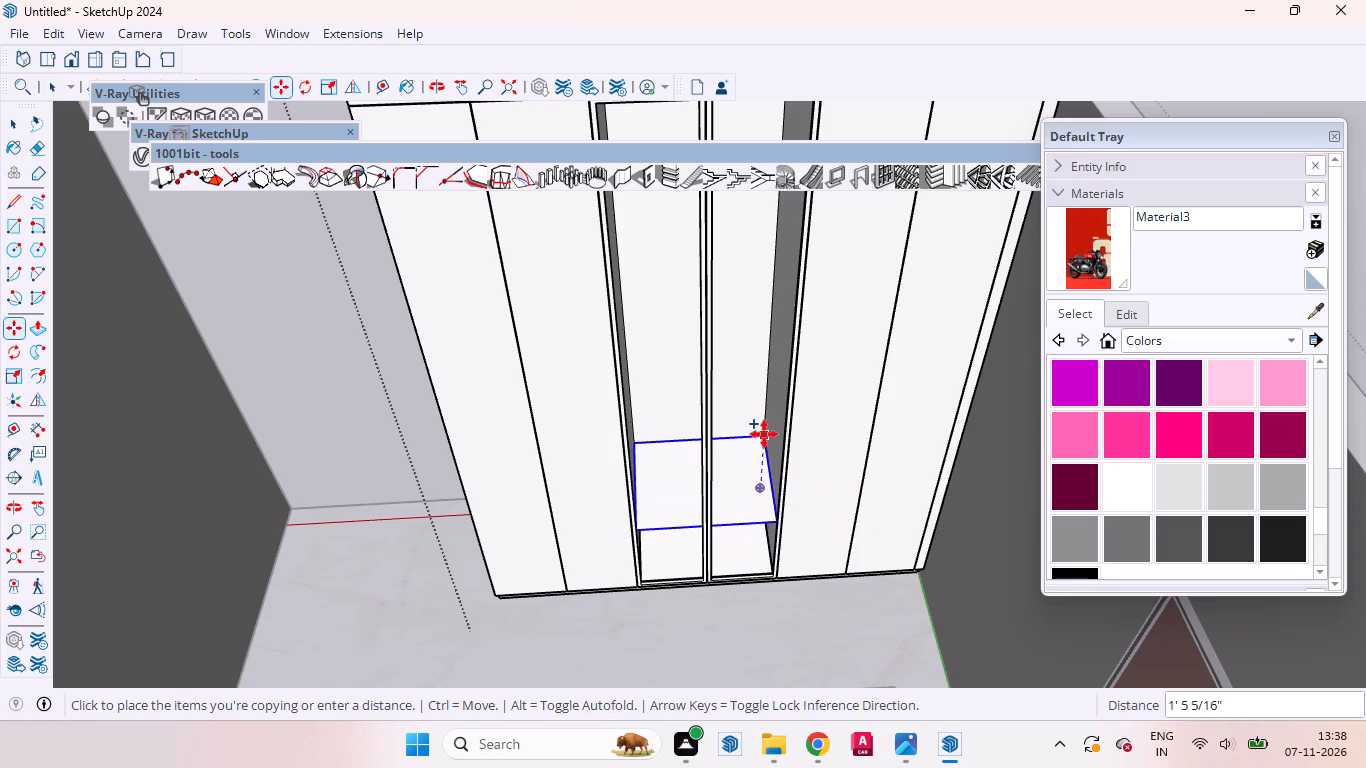
left_click(765, 420)
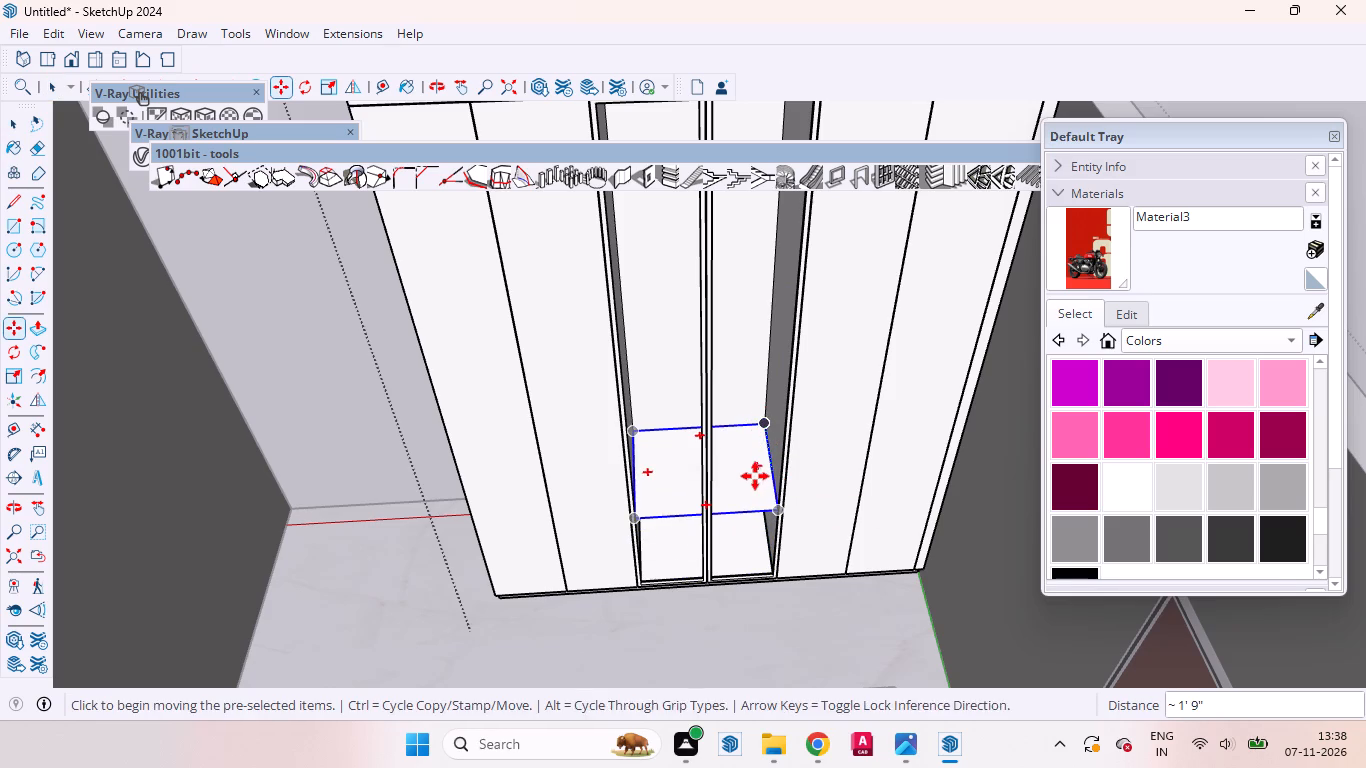
key("space")
Open the copied shelf's group, push/pull its face to an 18 mm thickness, and close the group.
scroll(696, 504, "up", 20)
scroll(696, 504, "up", 4)
middle_click_drag(697, 531, 718, 555)
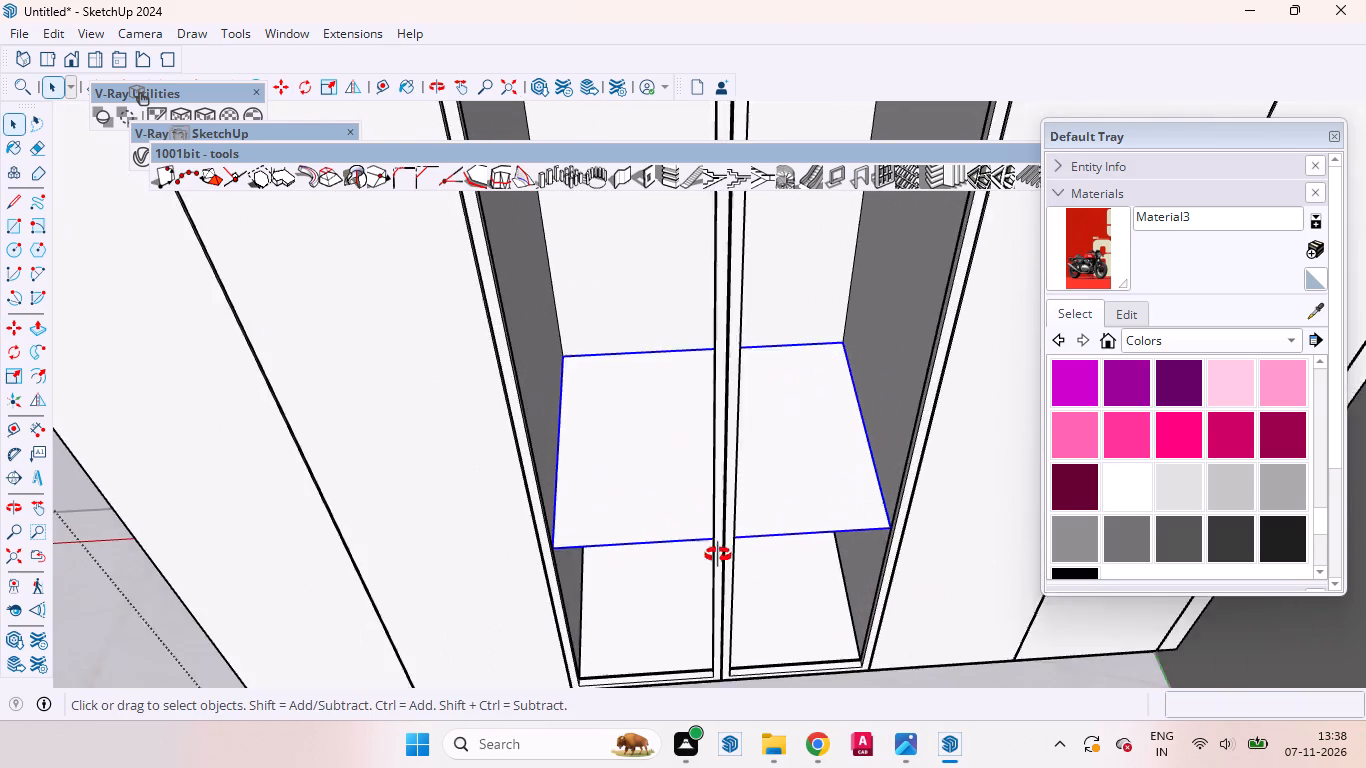
middle_click_drag(718, 555, 827, 645)
scroll(790, 429, "down", 4)
middle_click_drag(901, 591, 838, 524)
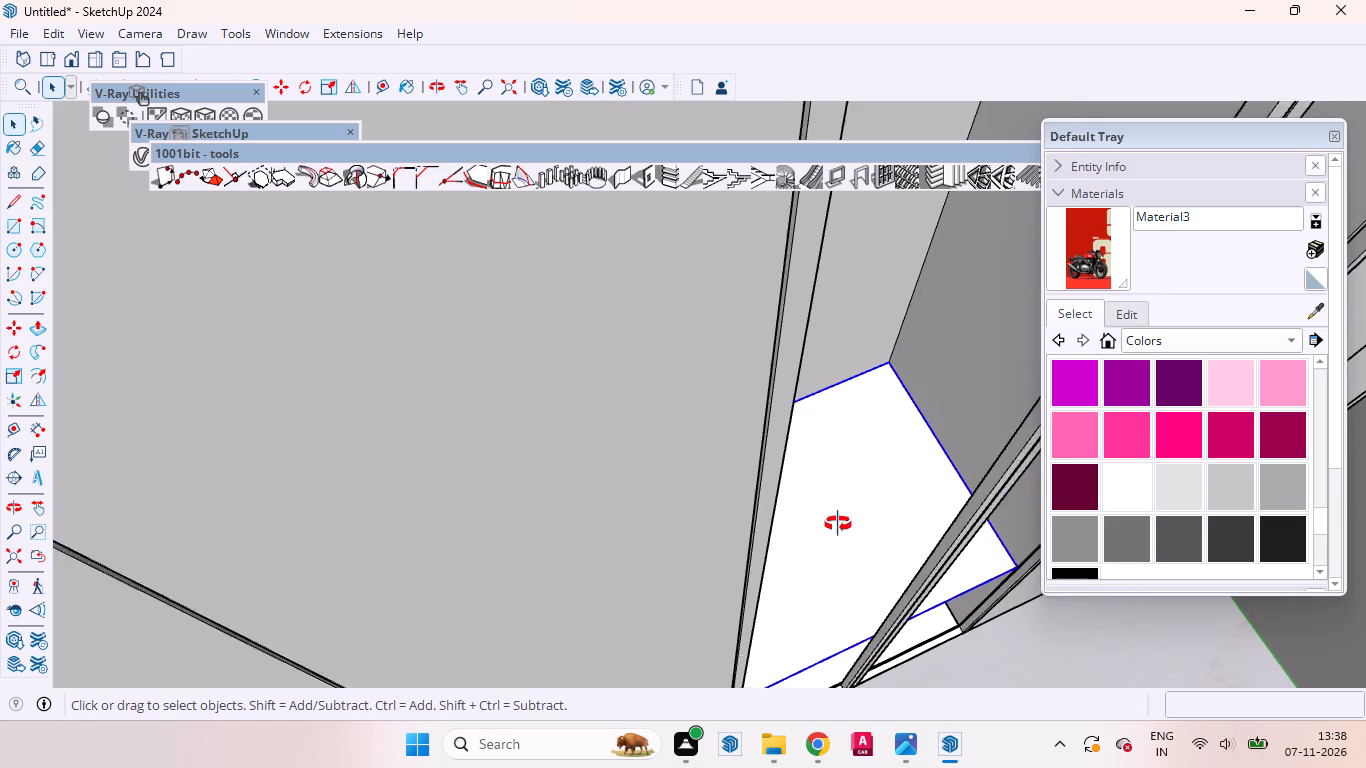
middle_click_drag(838, 524, 810, 438)
scroll(914, 387, "up", 12)
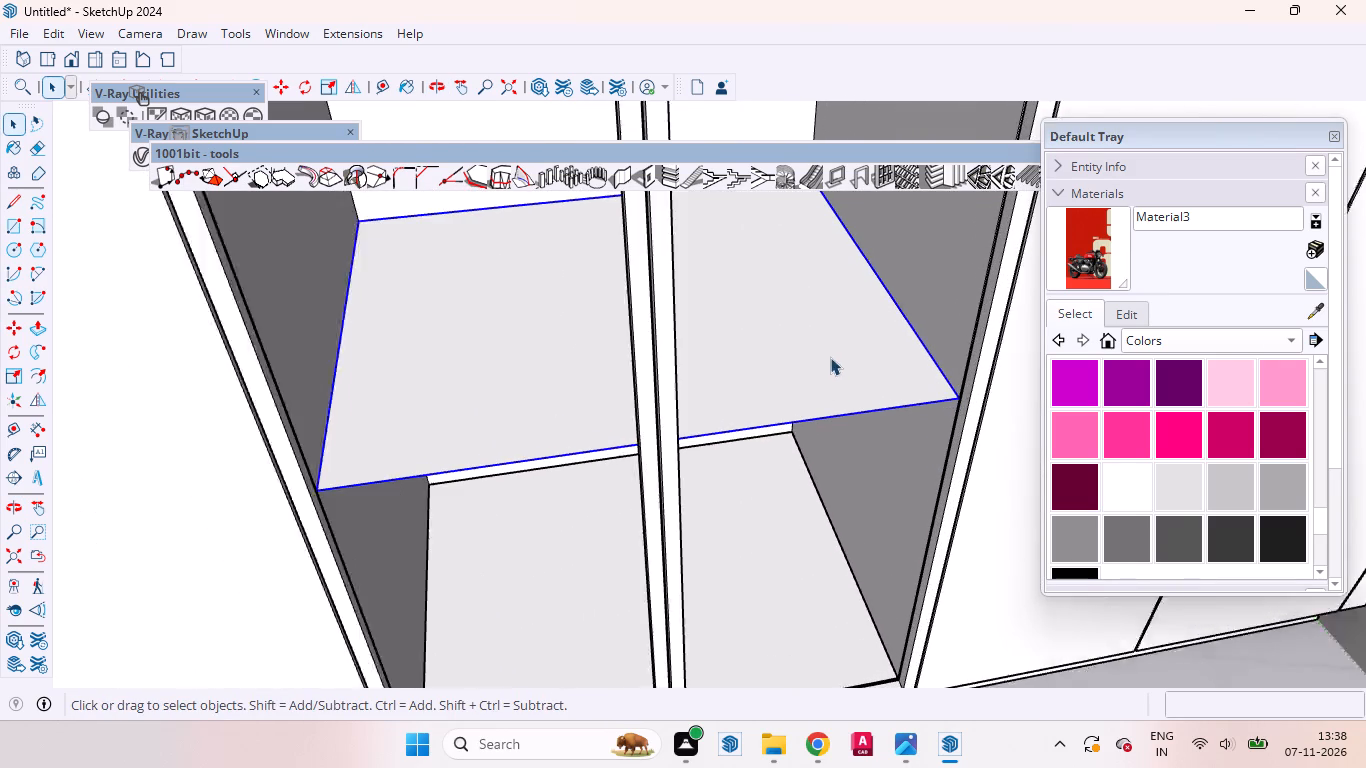
double_click(807, 350)
left_click(793, 351)
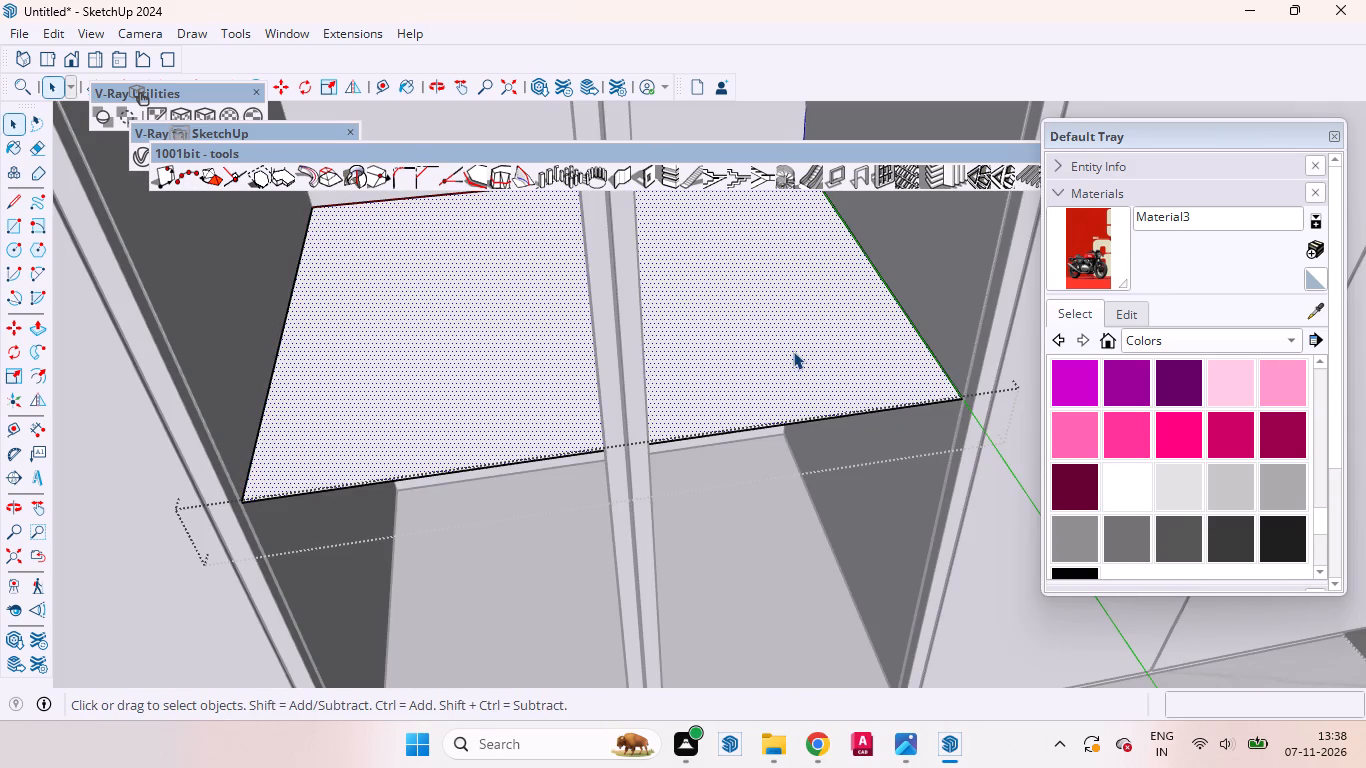
key("p")
left_click(793, 351)
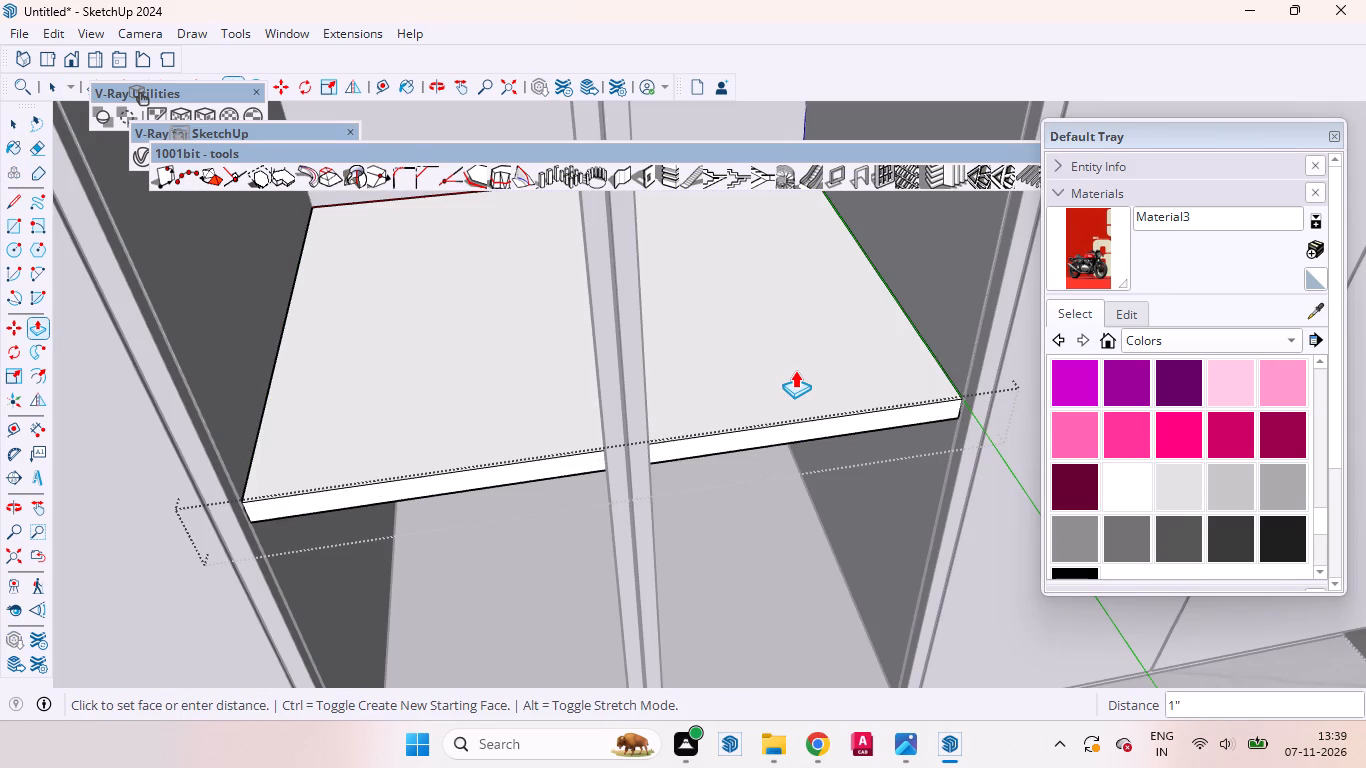
type("18mm")
key("Return")
key("space")
scroll(769, 457, "down", 3)
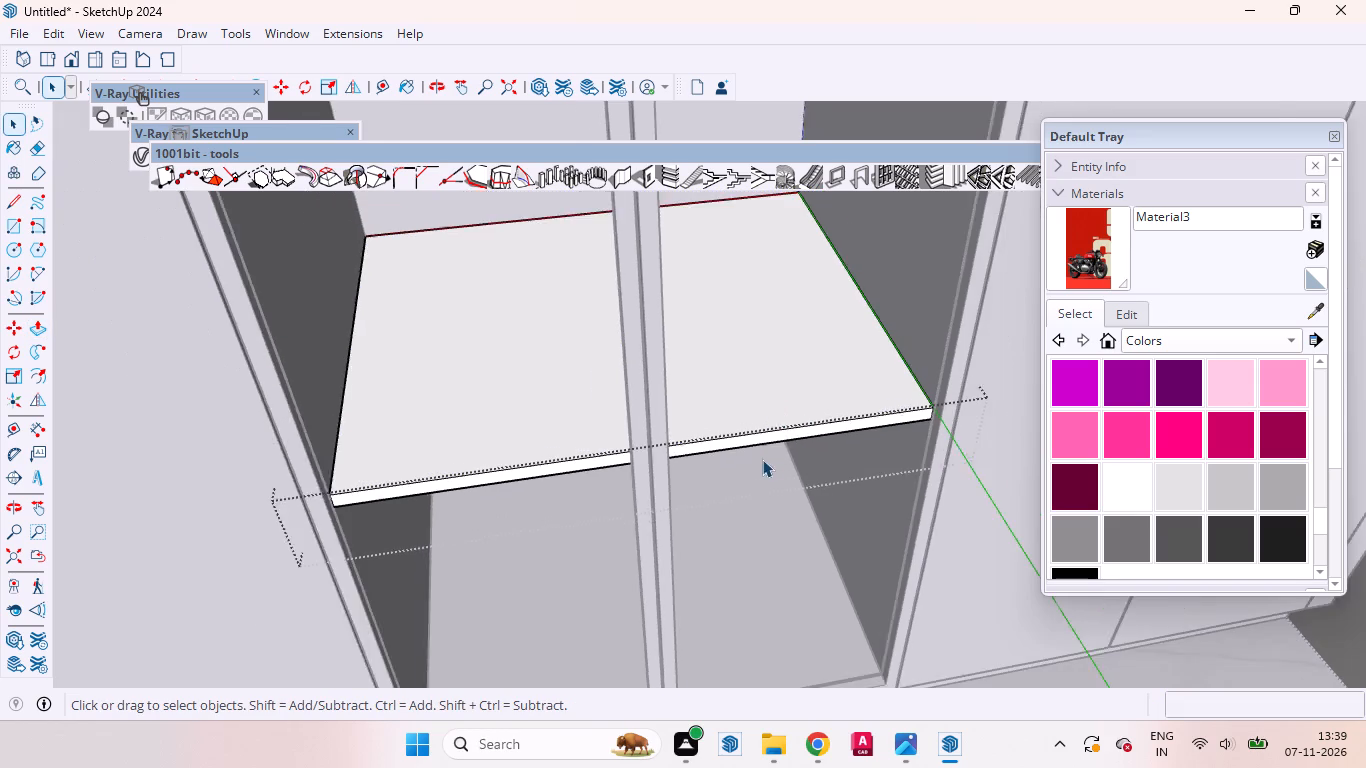
scroll(762, 459, "down", 5)
left_click(912, 618)
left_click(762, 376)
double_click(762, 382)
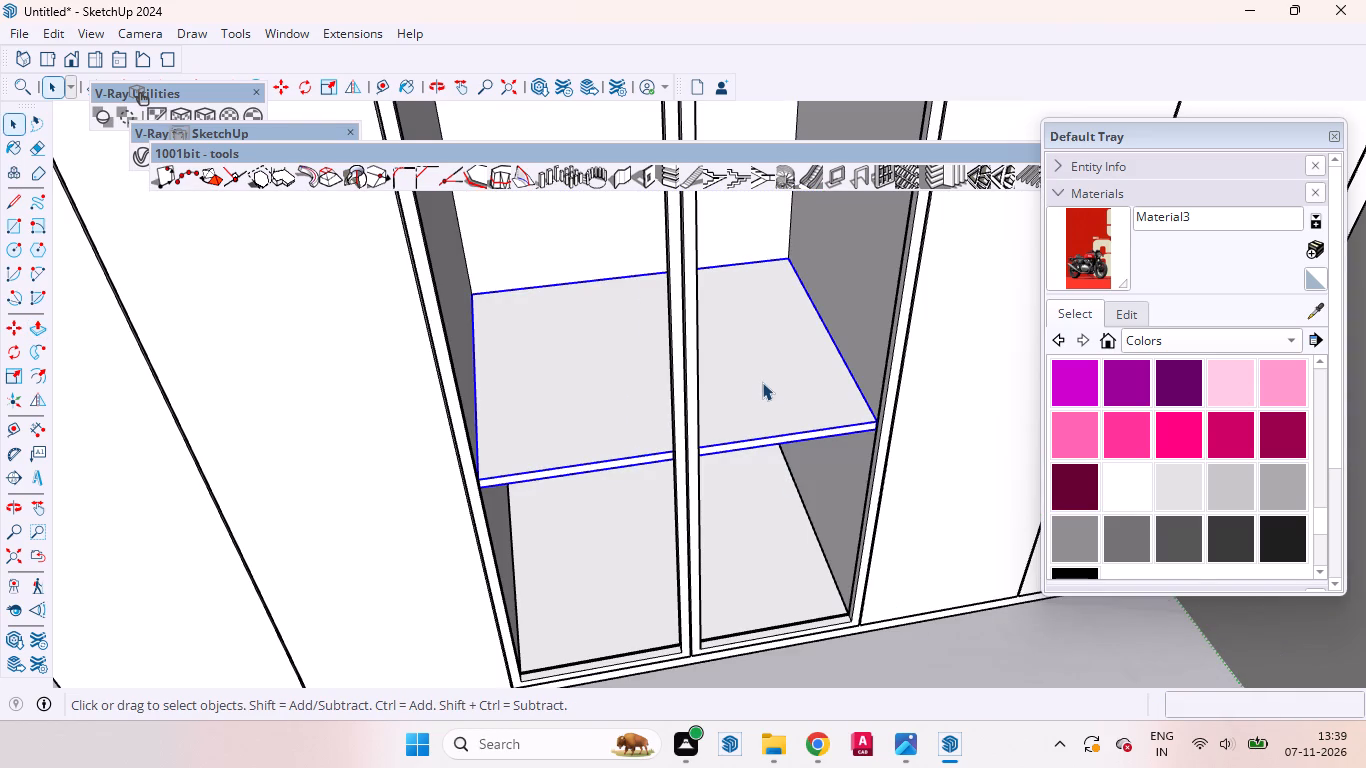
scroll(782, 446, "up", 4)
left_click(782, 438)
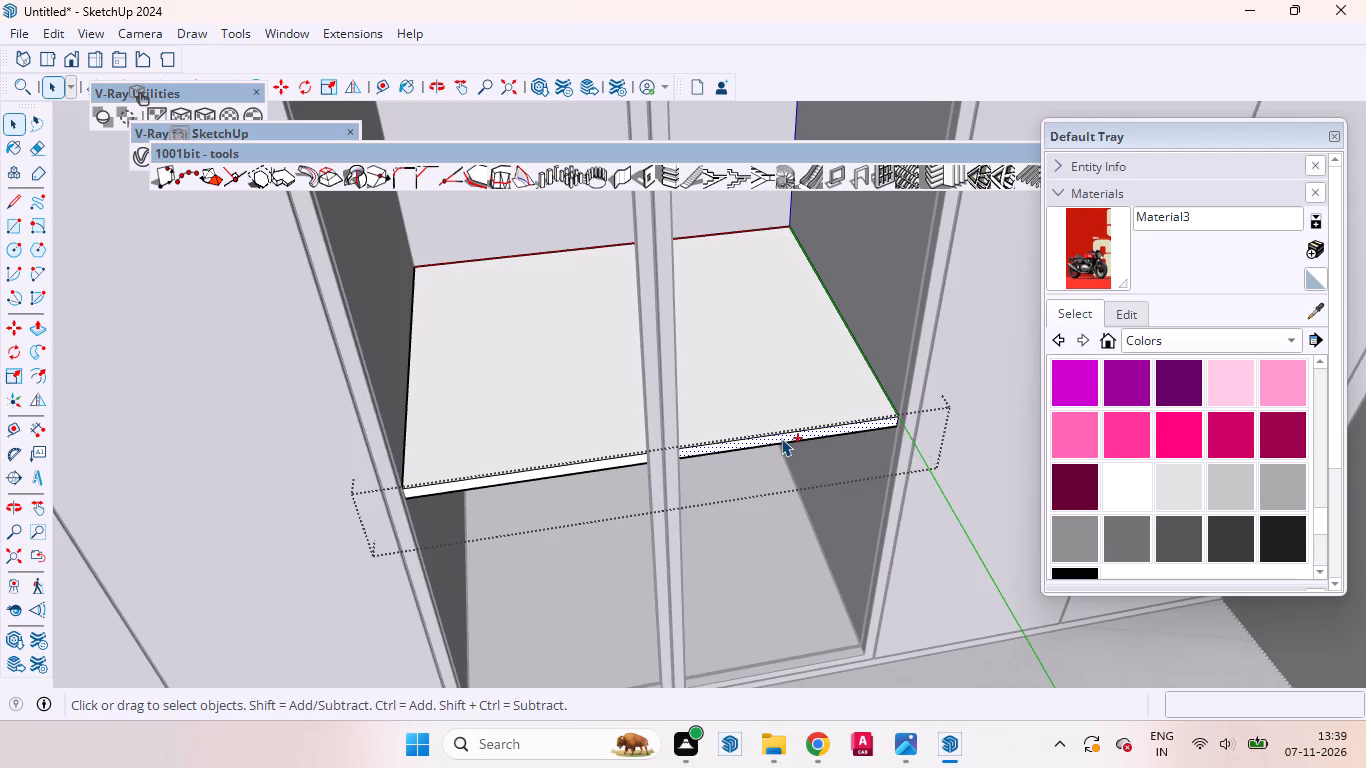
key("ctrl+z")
Open the shelf's group and place a guide on its top face 1" in from the front edge.
middle_click_drag(737, 427, 728, 489)
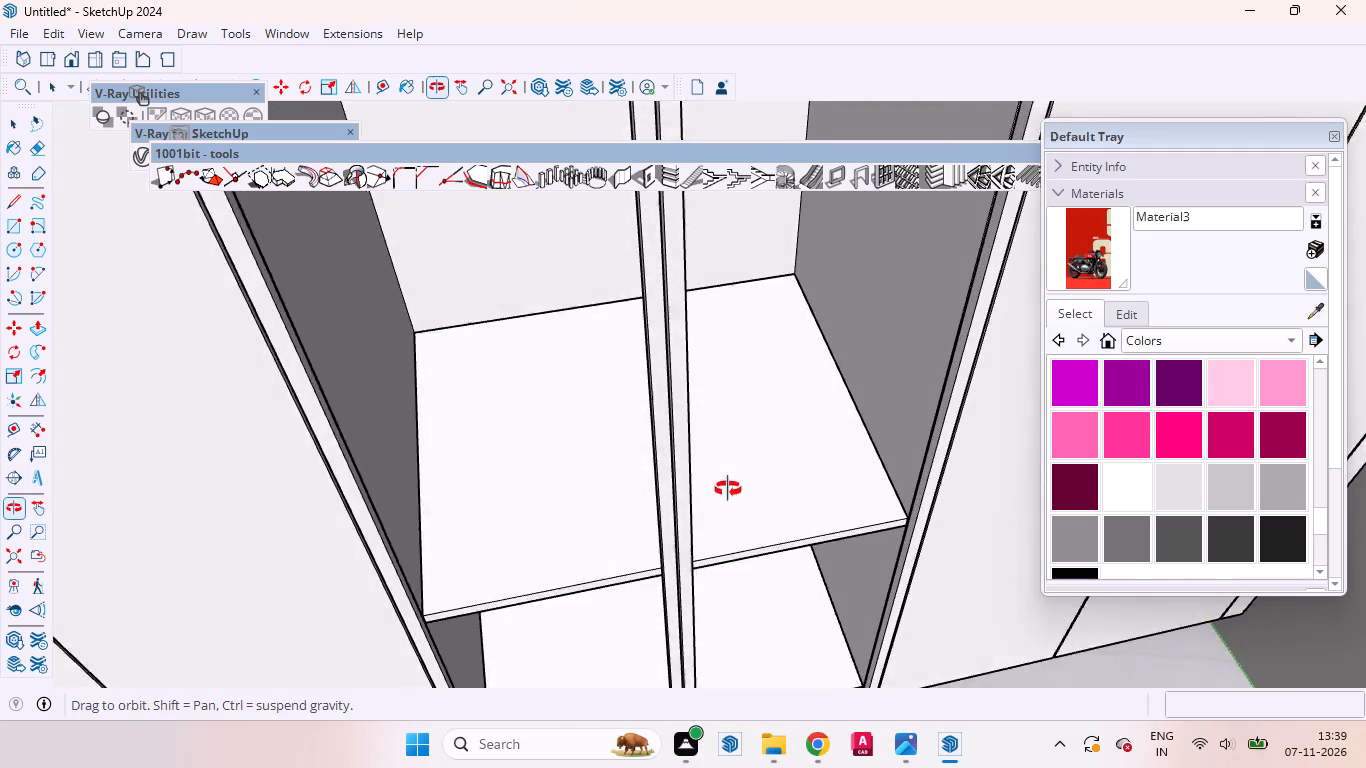
middle_click_drag(728, 489, 694, 490)
double_click(690, 494)
left_click(685, 518)
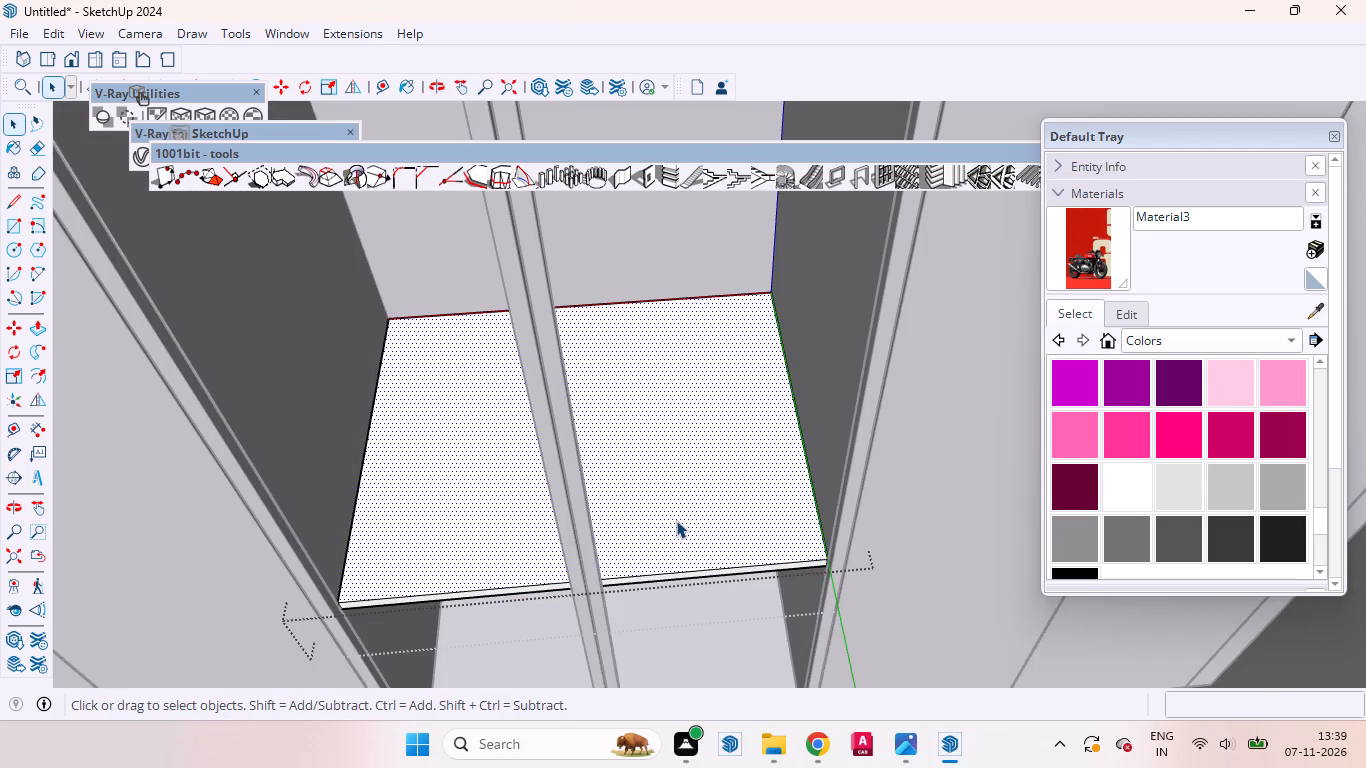
key("t")
scroll(798, 541, "up", 5)
scroll(798, 541, "down", 1)
scroll(799, 539, "up", 6)
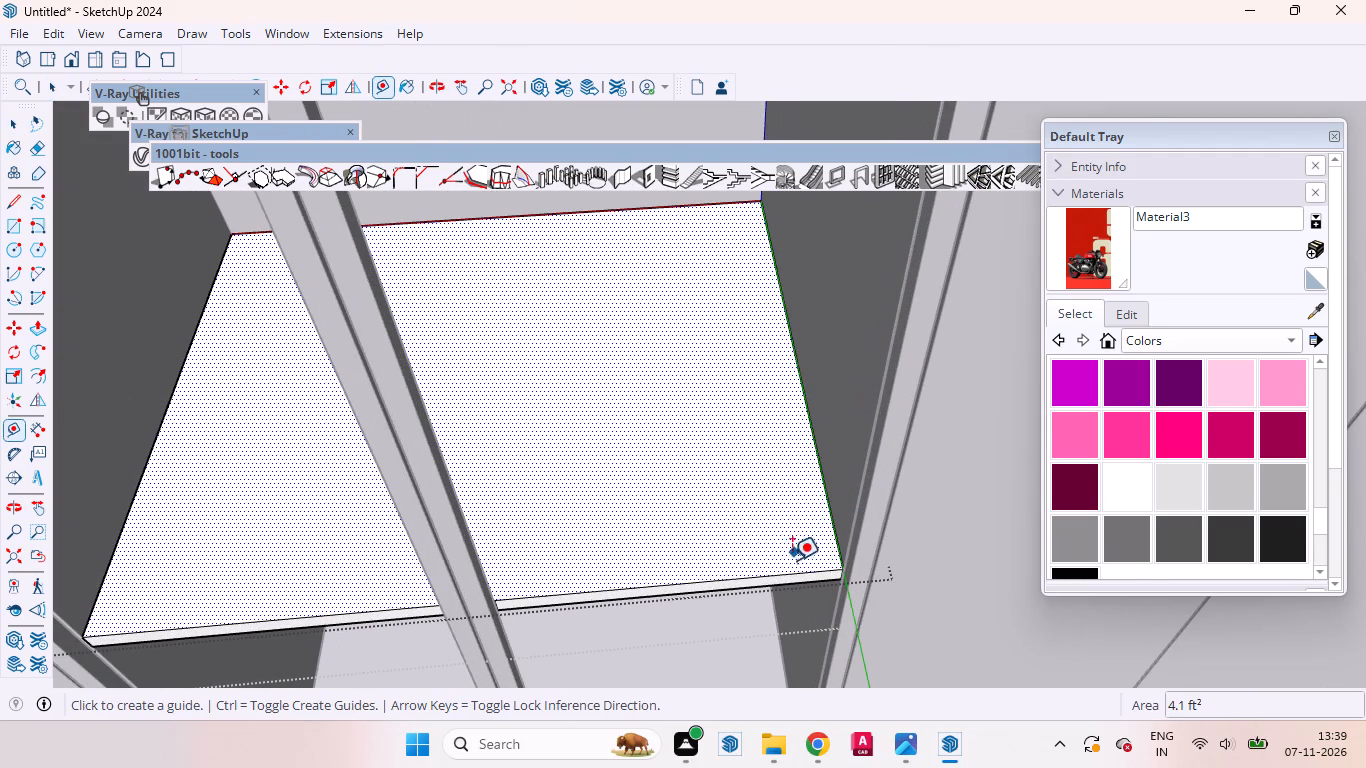
left_click(778, 570)
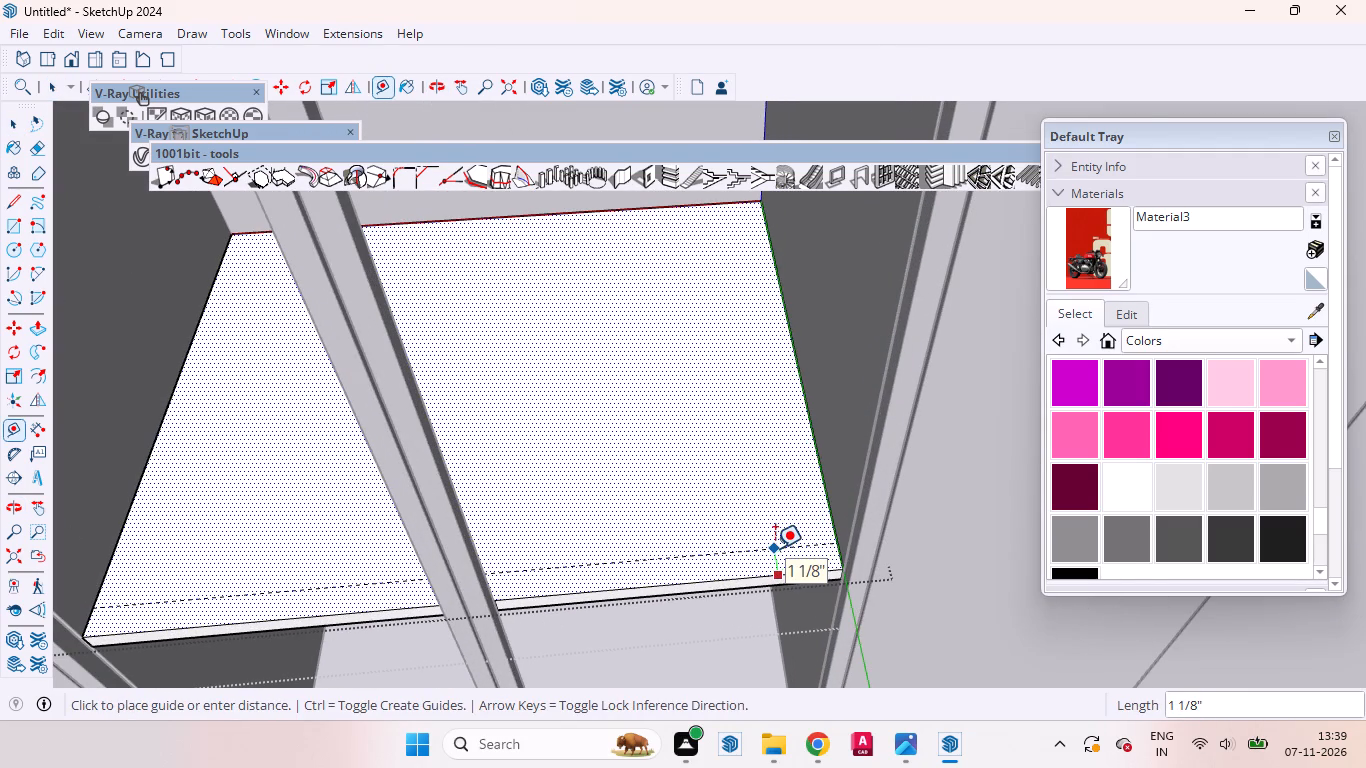
key("1")
key("Return")
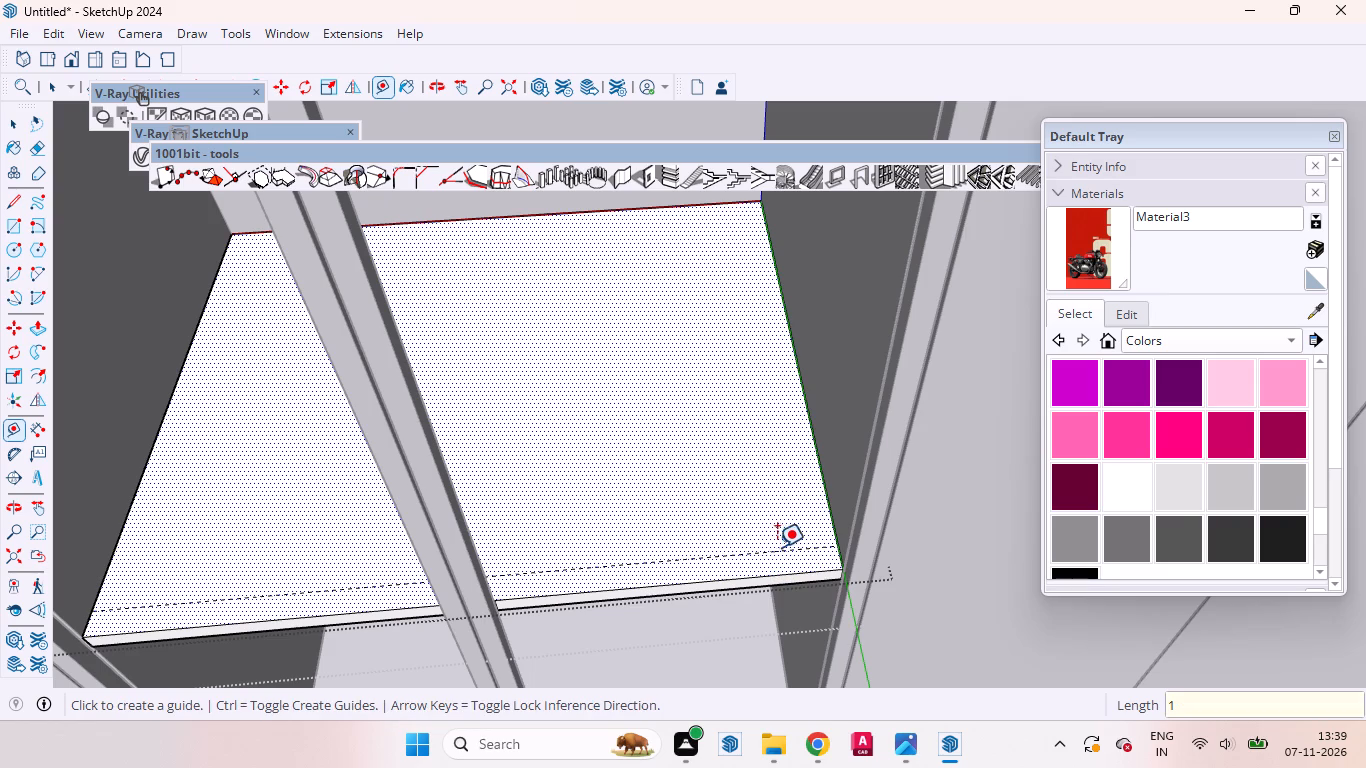
key("space")
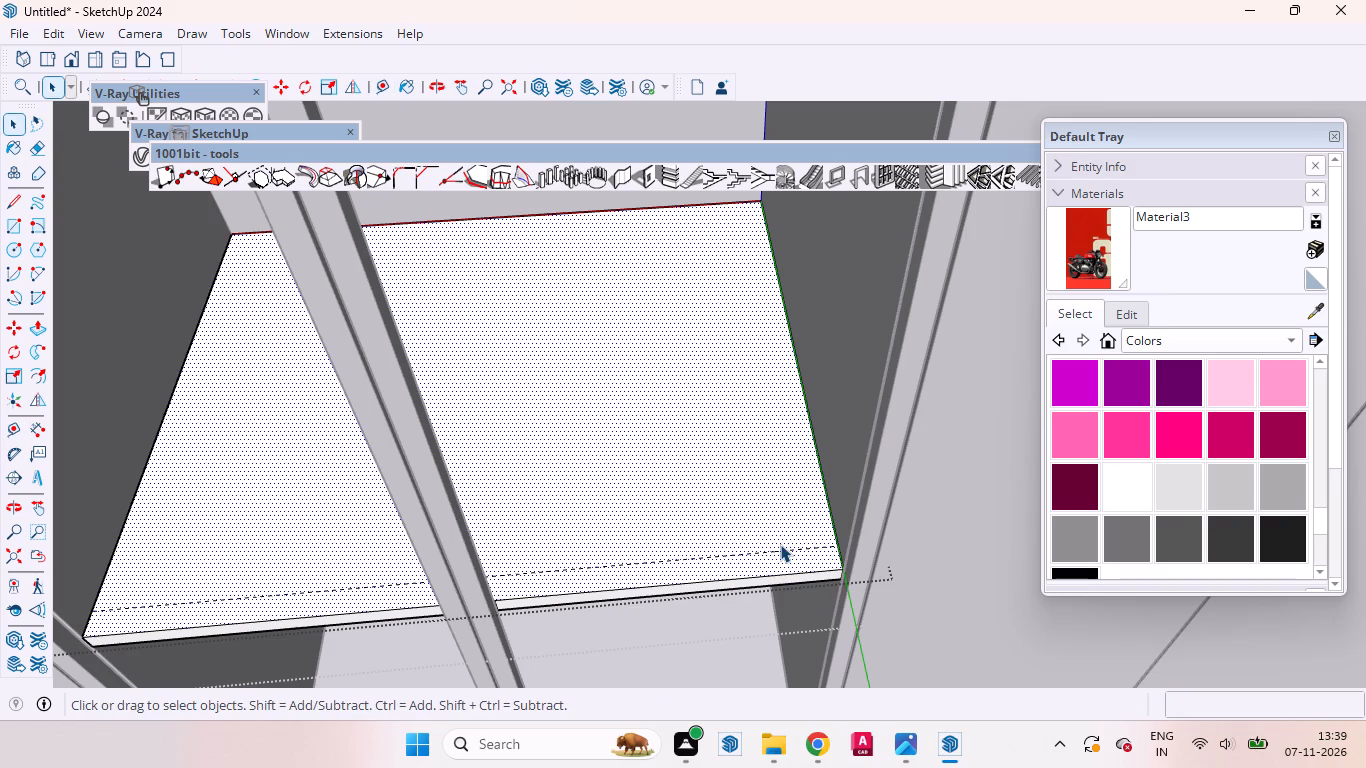
Draw a line along the guide across the shelf's full width, splitting its top face.
key("l")
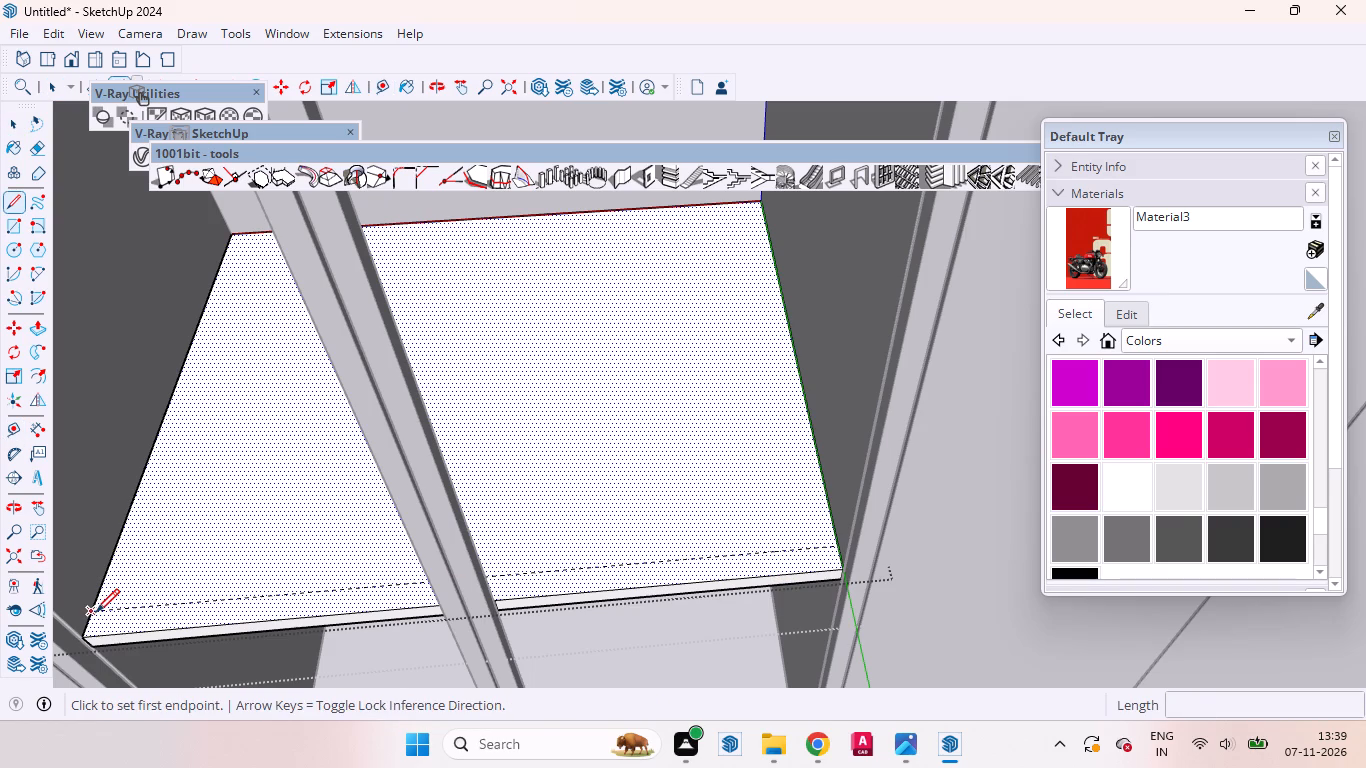
left_click(96, 612)
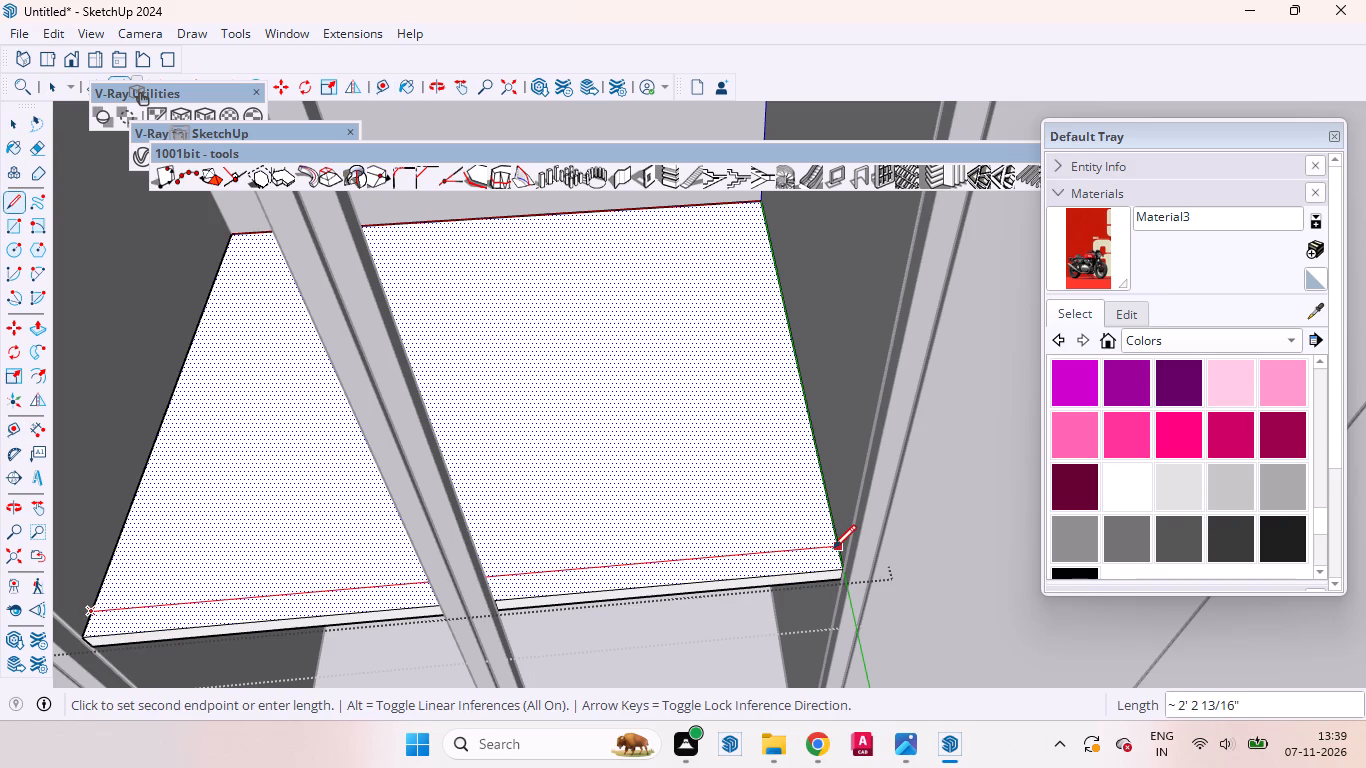
left_click(834, 548)
key("space")
Push the narrow front strip down through the shelf's thickness to set the shelf back 1" from the compartment's front.
left_click(759, 563)
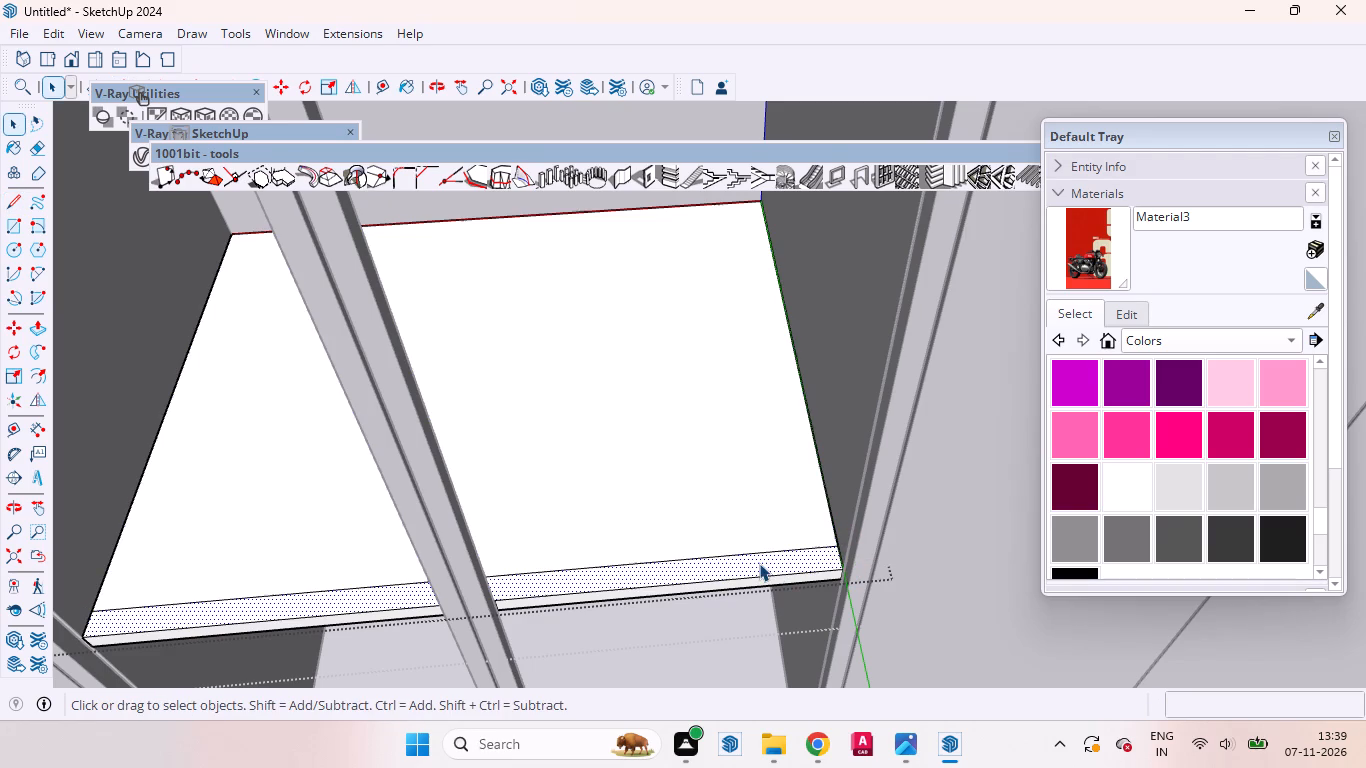
key("p")
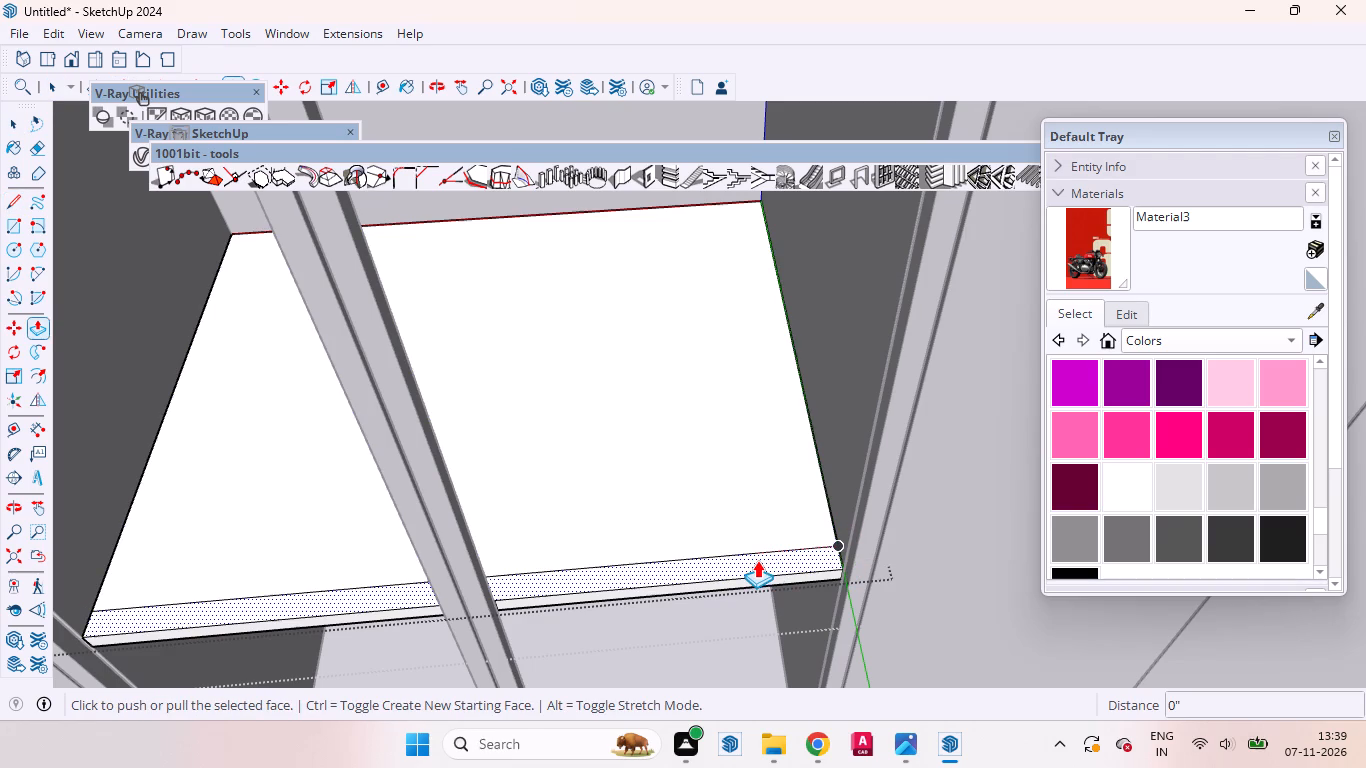
left_click(757, 560)
left_click(759, 584)
key("space")
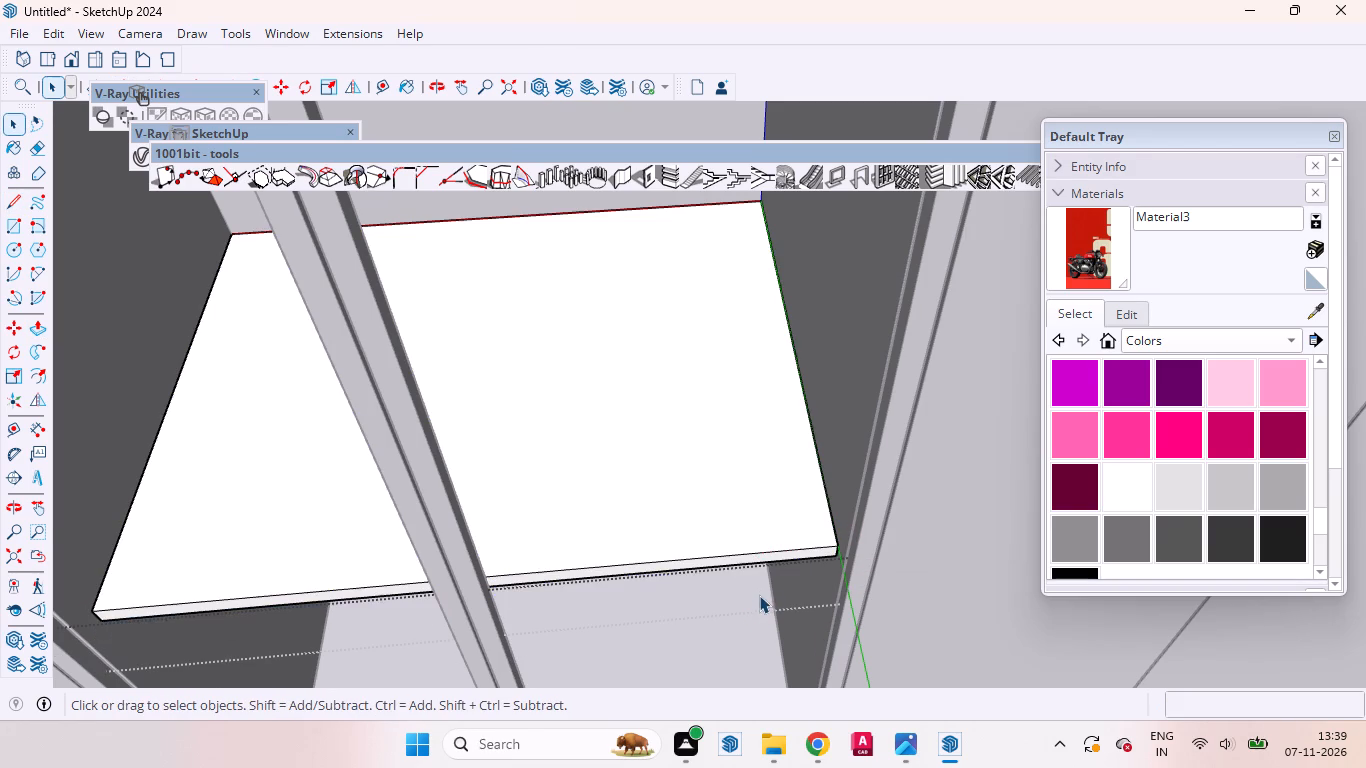
Examine the set-back shelf within the open compartment, up close and in the context of the whole wardrobe and room.
scroll(757, 521, "down", 3)
scroll(755, 469, "up", 1)
scroll(755, 451, "down", 14)
scroll(752, 372, "up", 1)
scroll(752, 372, "down", 8)
scroll(752, 377, "up", 1)
scroll(752, 379, "down", 4)
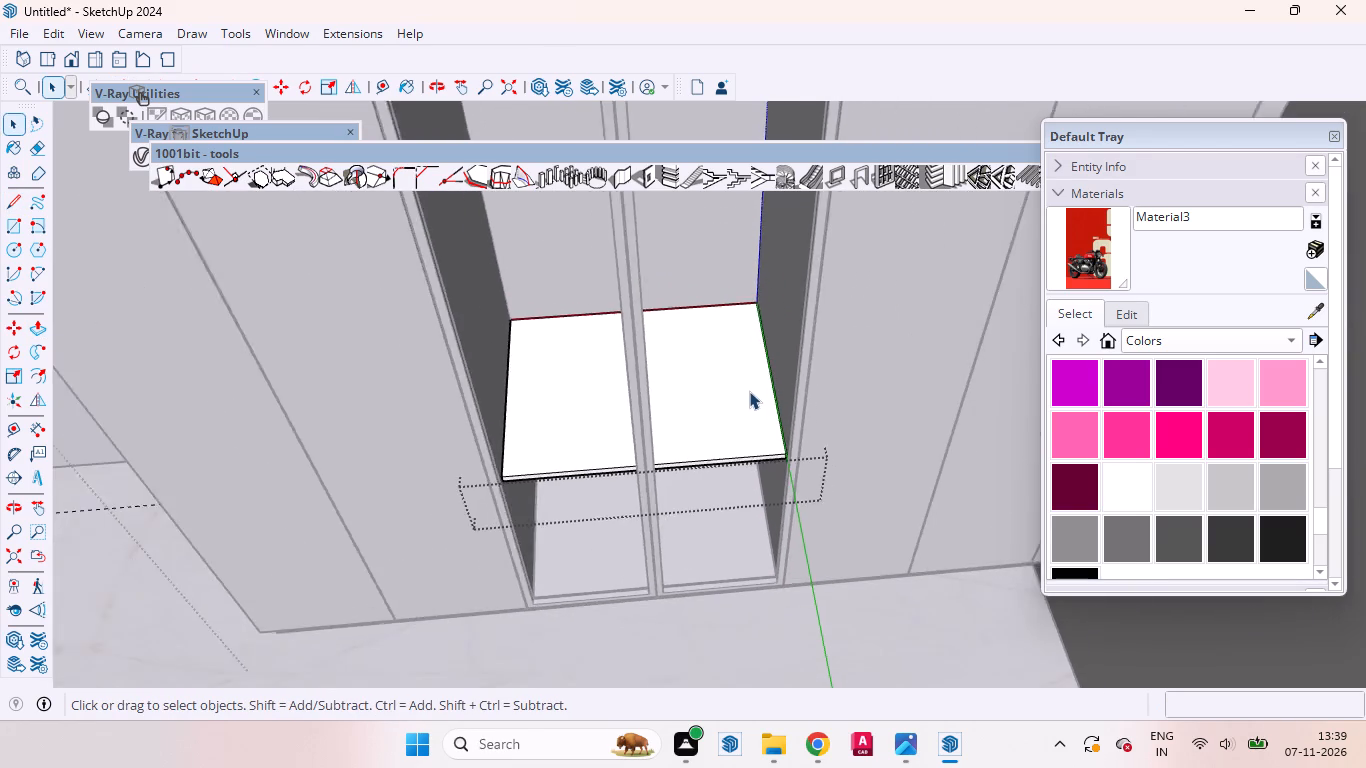
scroll(749, 391, "down", 20)
scroll(749, 391, "down", 4)
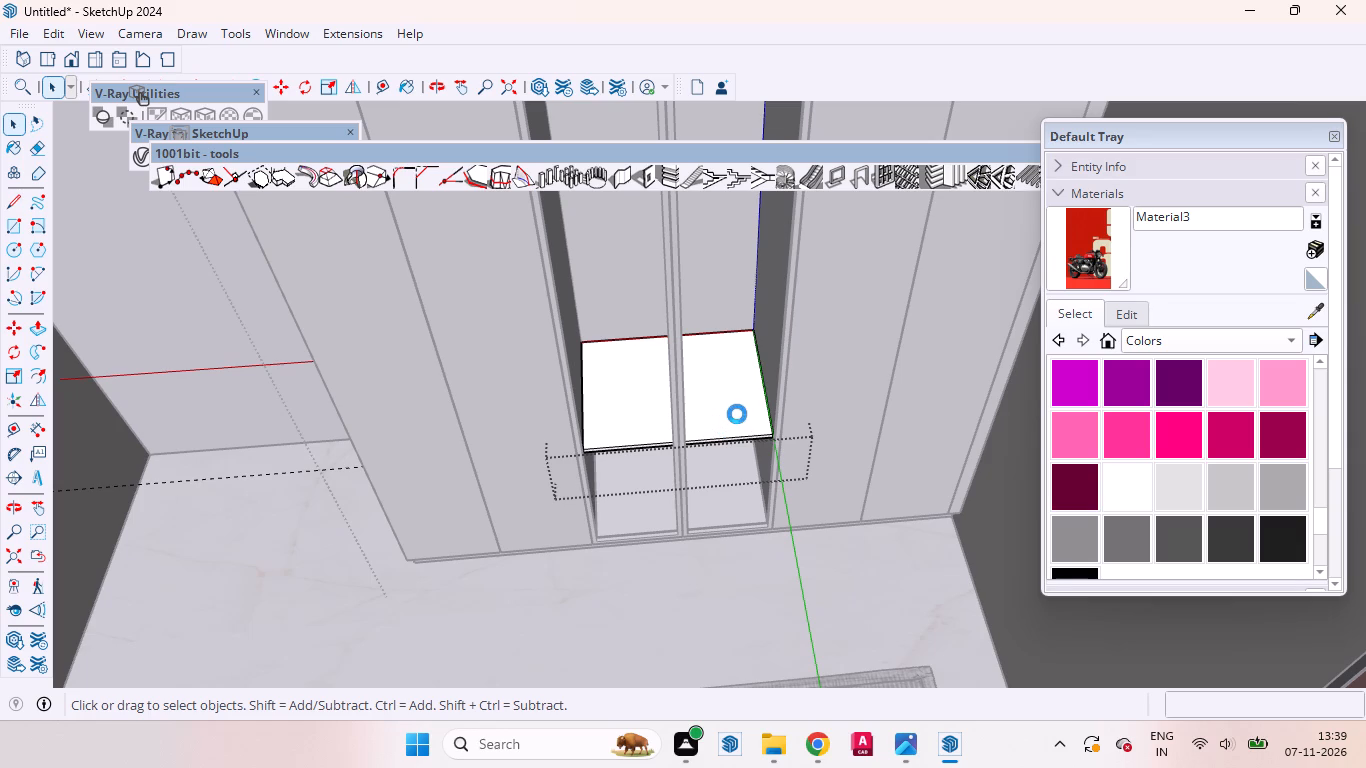
scroll(755, 485, "down", 2)
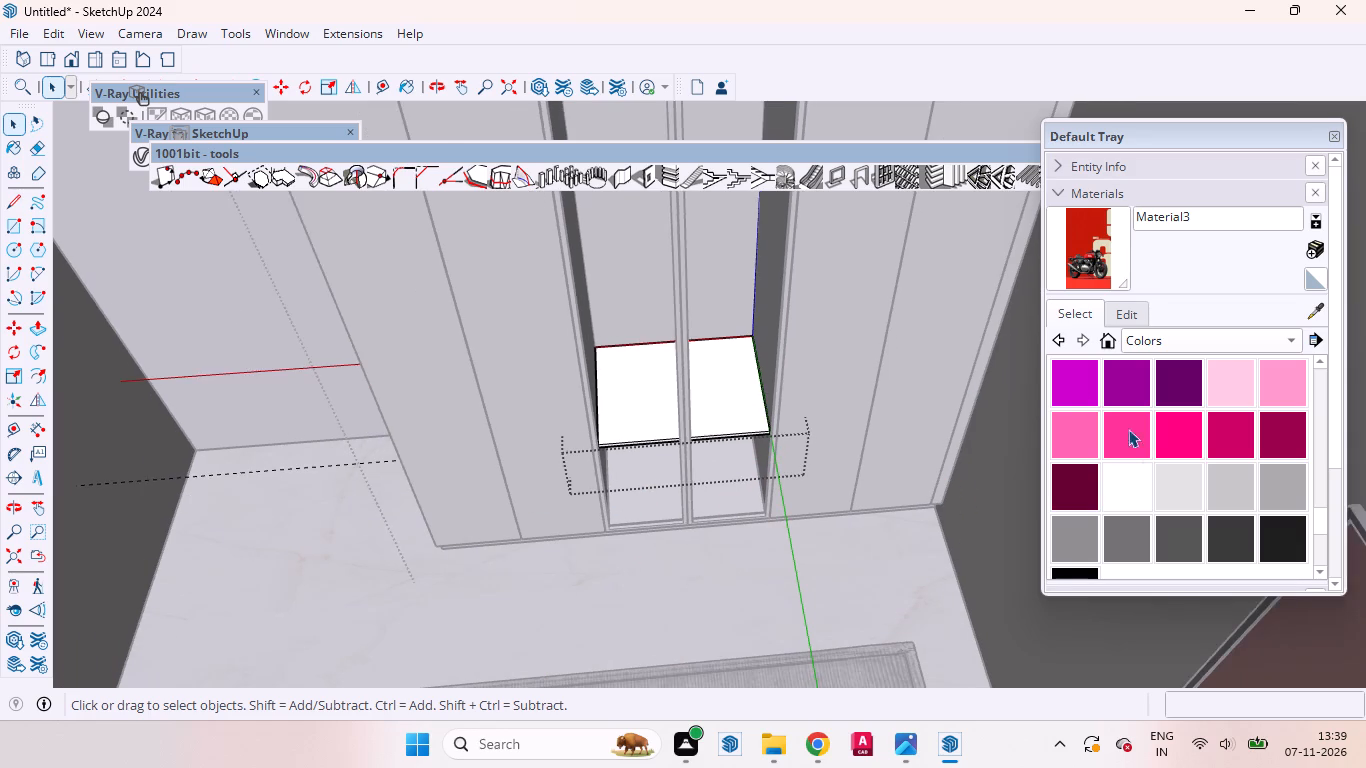
scroll(663, 480, "down", 15)
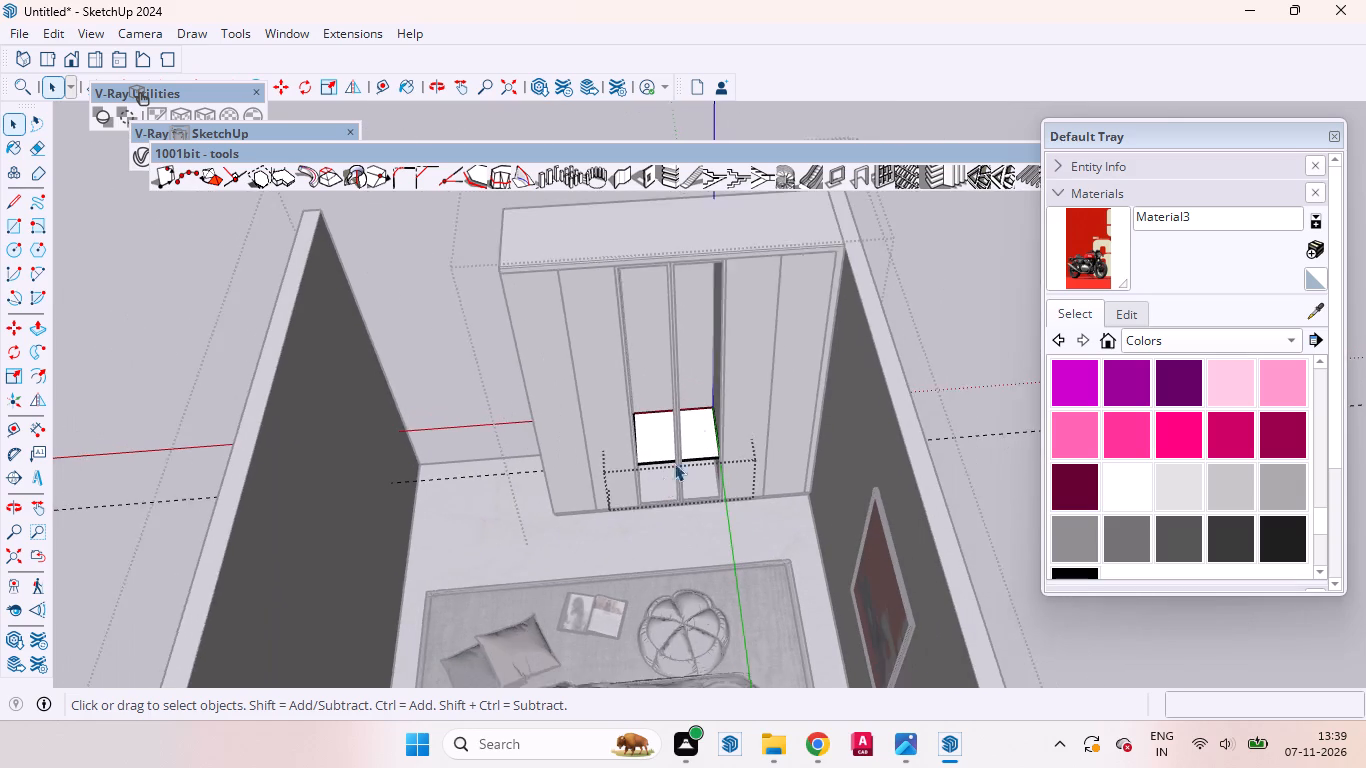
Copy the set-back shelf straight up by about 1' 9" and array it into four evenly spaced copies inside the compartment.
left_click(908, 292)
scroll(727, 402, "up", 6)
middle_click_drag(689, 465, 684, 392)
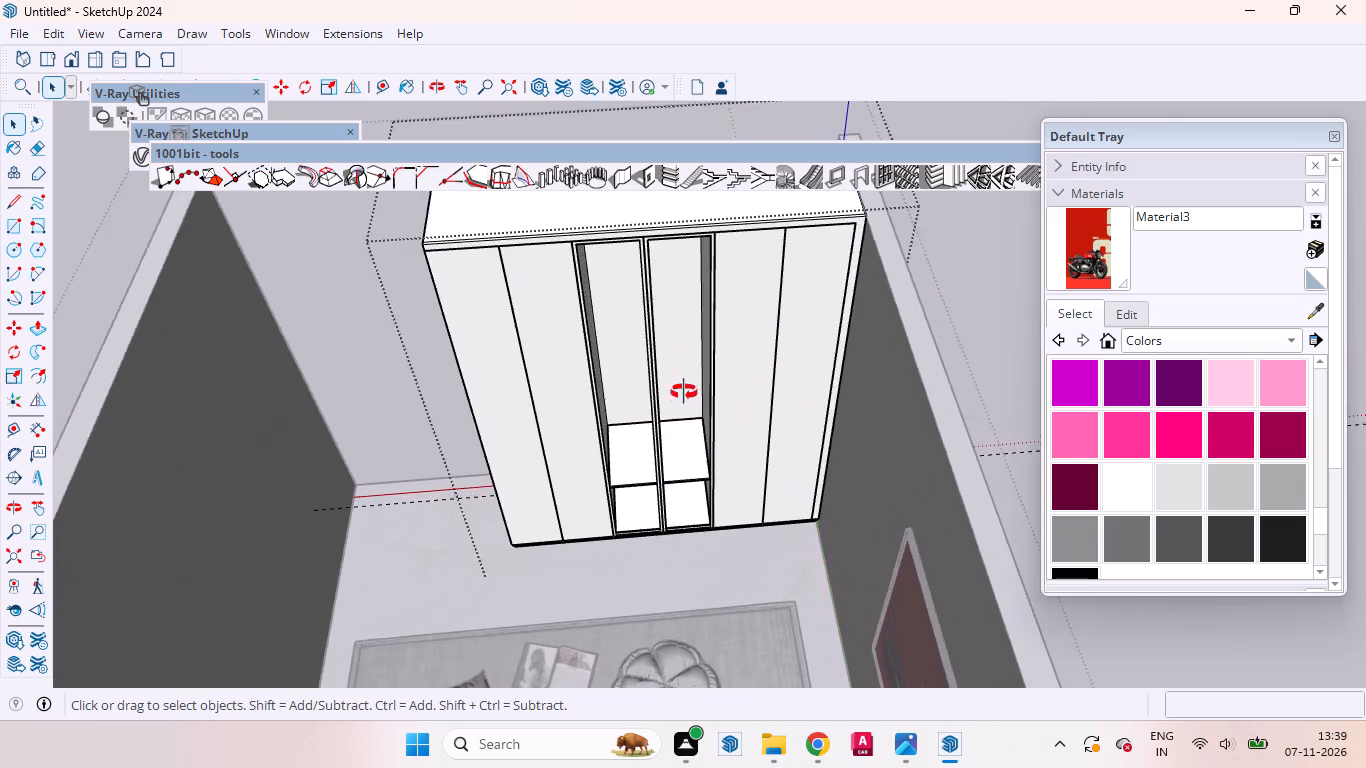
middle_click_drag(684, 392, 934, 469)
scroll(745, 484, "up", 1)
scroll(745, 484, "down", 3)
scroll(745, 484, "up", 7)
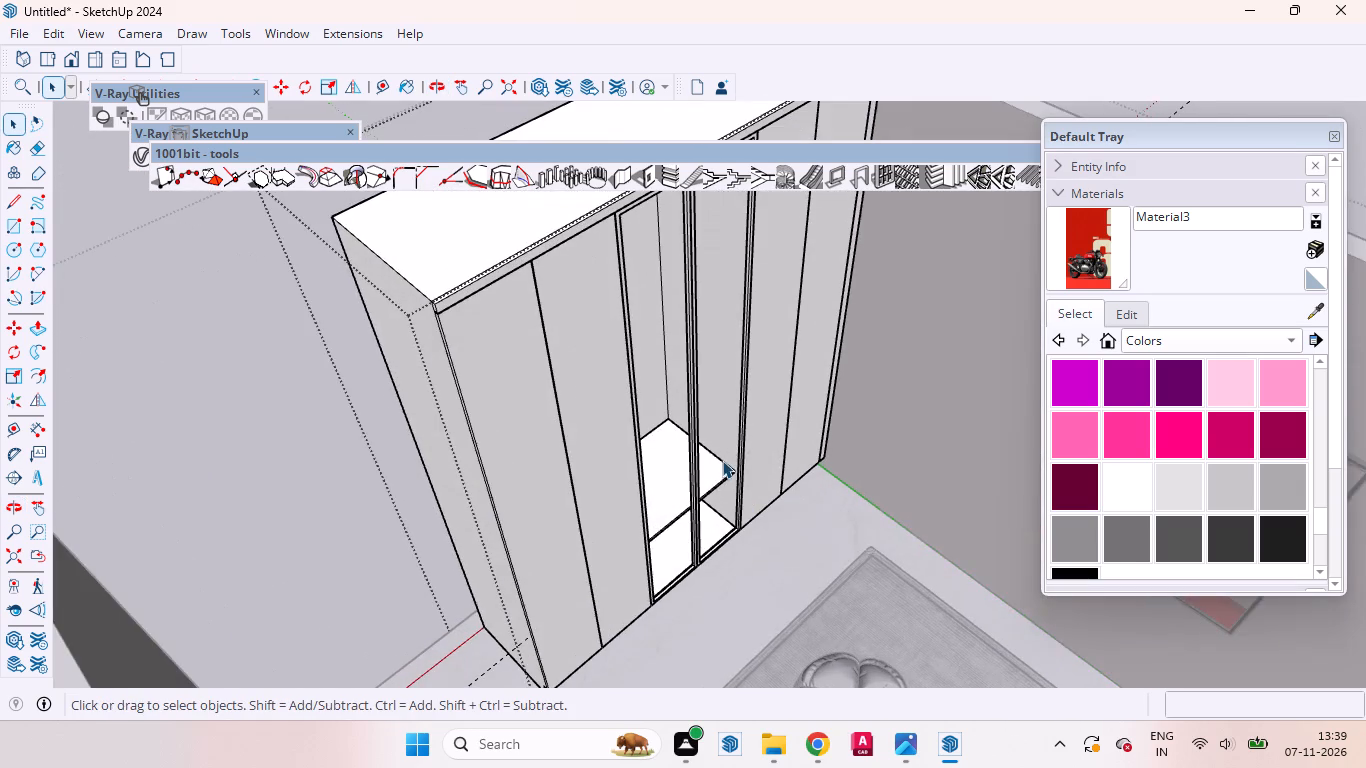
scroll(722, 460, "up", 20)
scroll(722, 460, "up", 1)
left_click(704, 479)
middle_click_drag(700, 485, 691, 485)
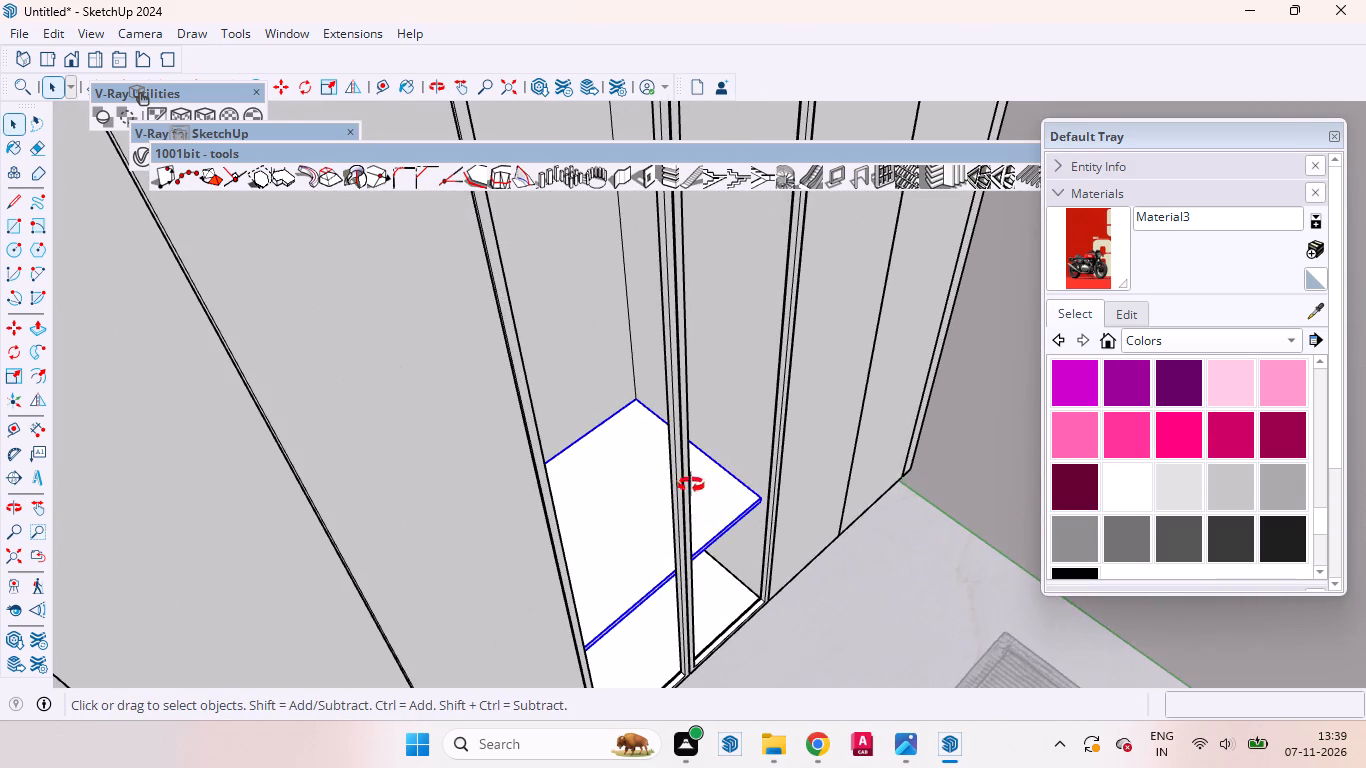
middle_click_drag(691, 485, 593, 439)
key("m")
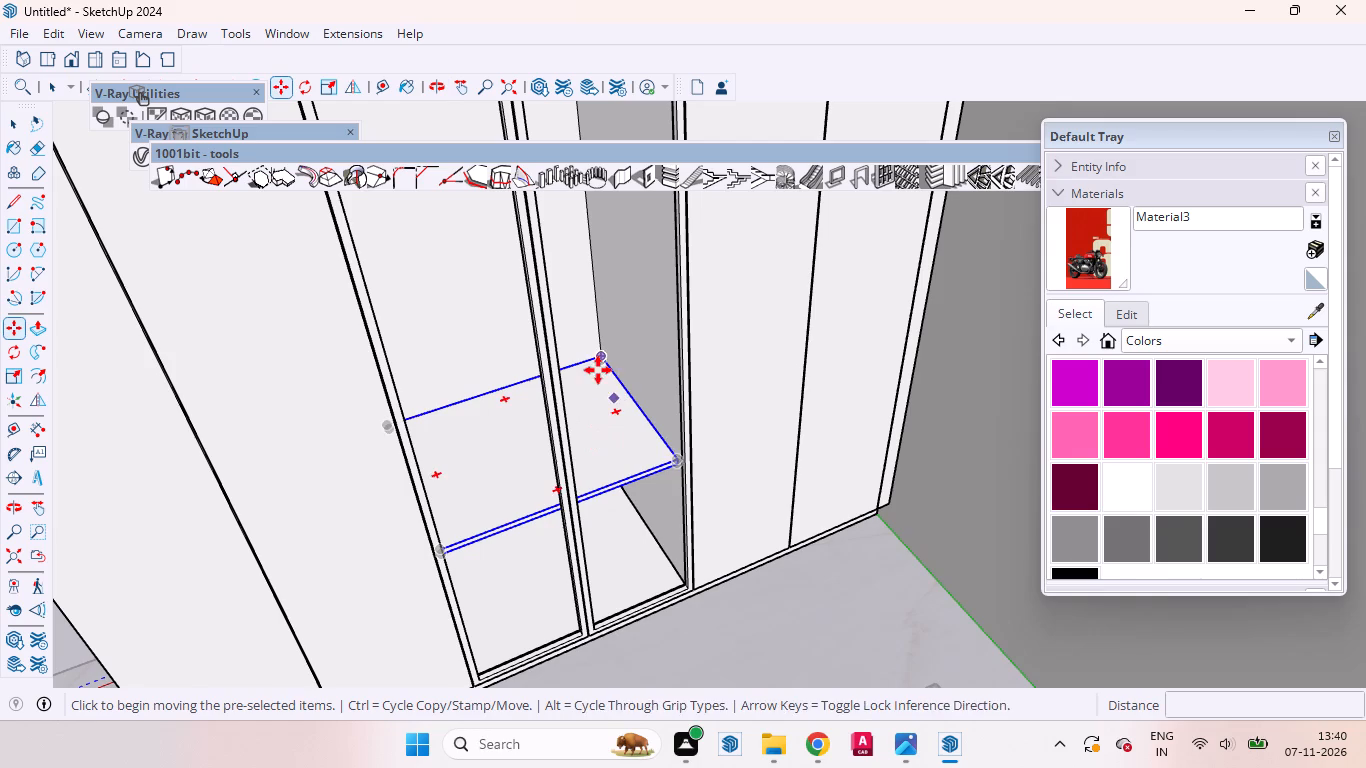
left_click(604, 358)
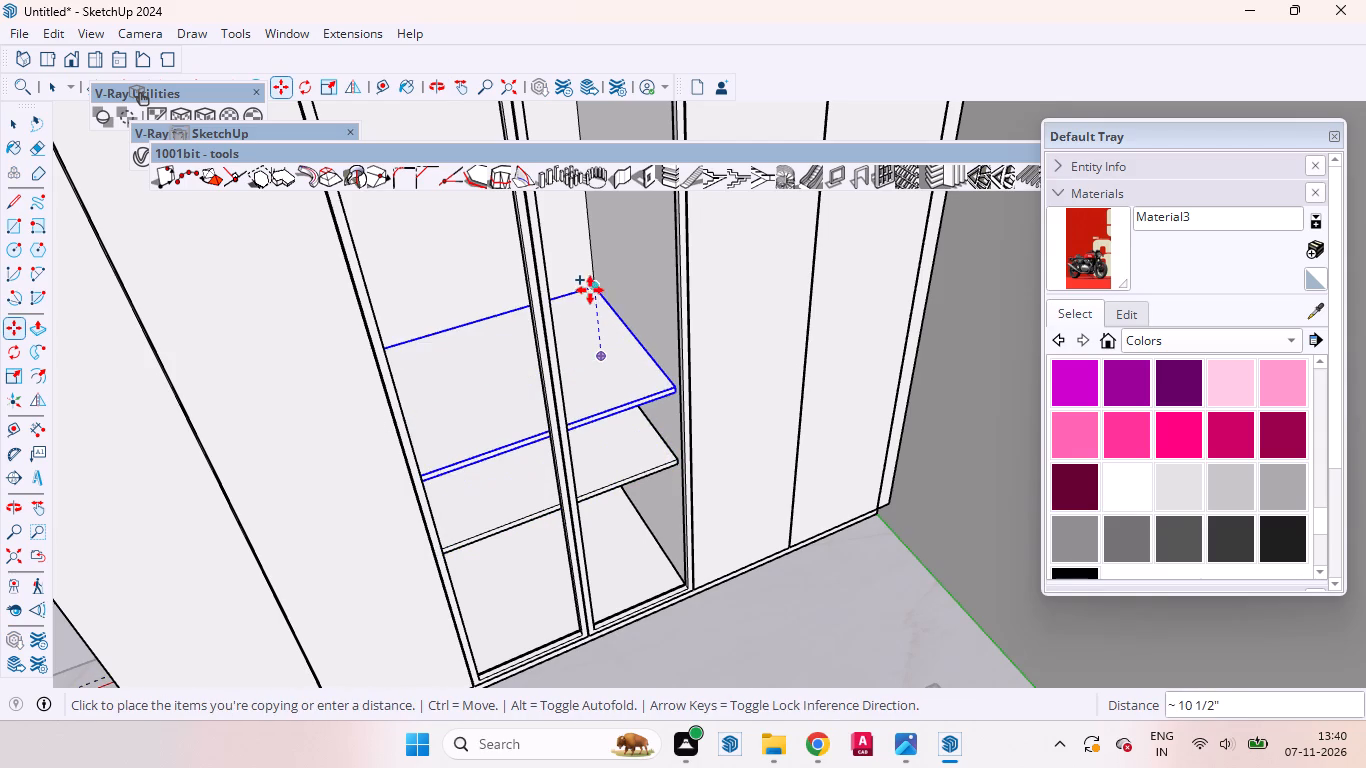
scroll(583, 404, "down", 3)
scroll(583, 404, "up", 1)
scroll(583, 404, "down", 3)
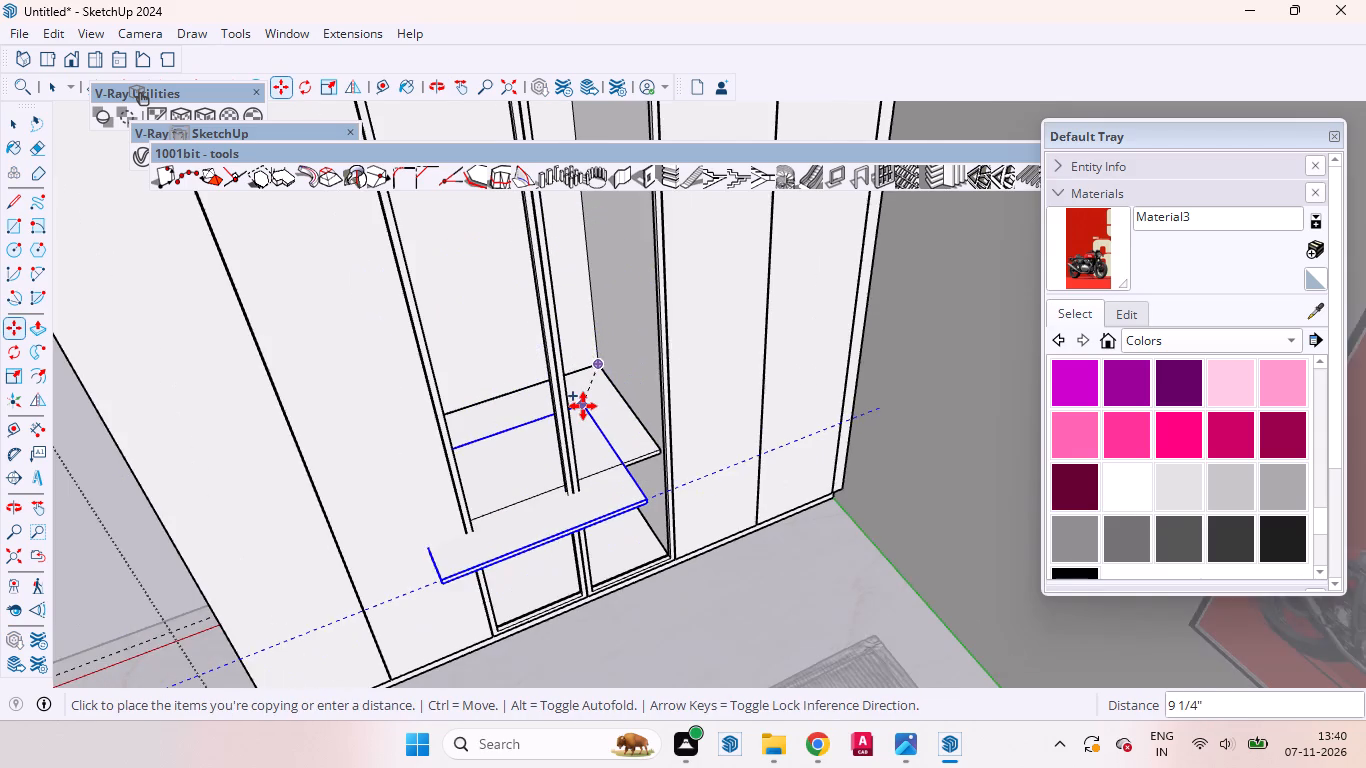
scroll(583, 406, "down", 10)
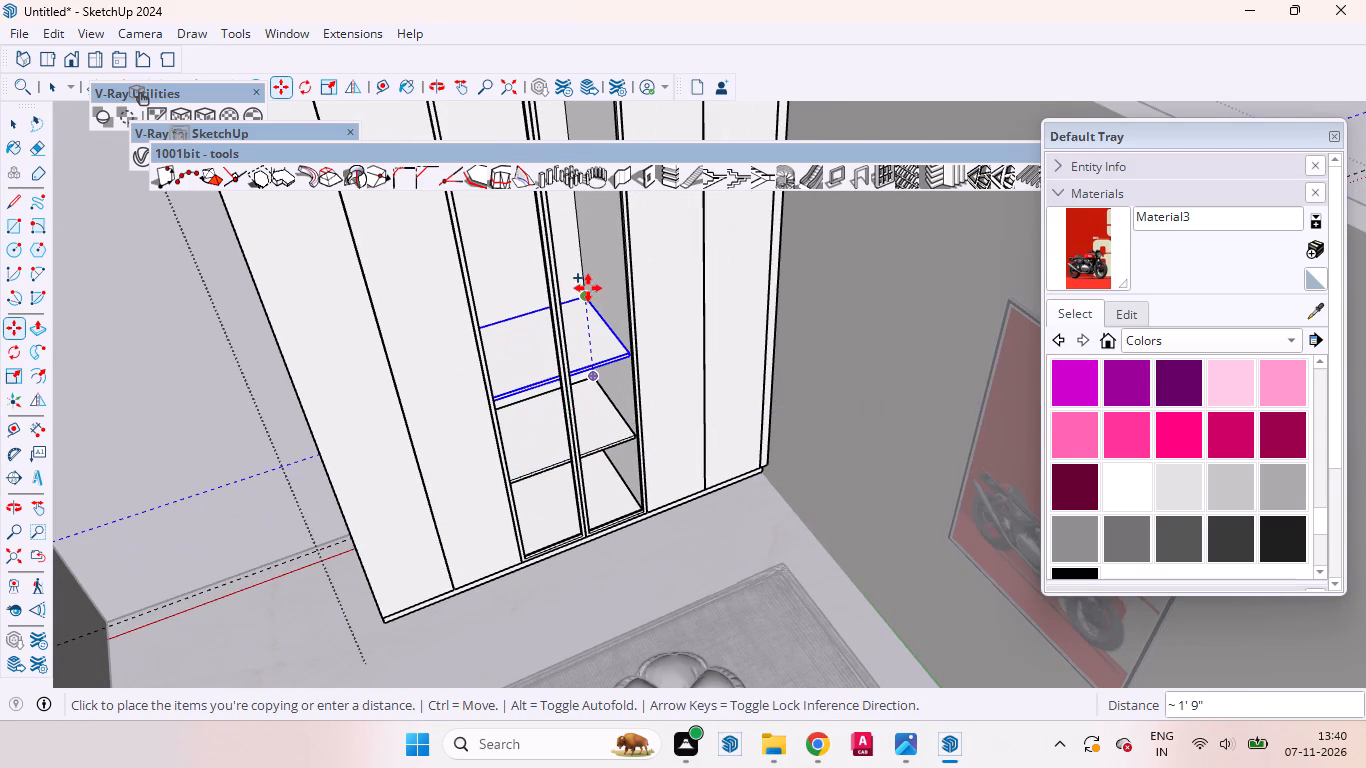
left_click(588, 288)
type("*4")
key("Return")
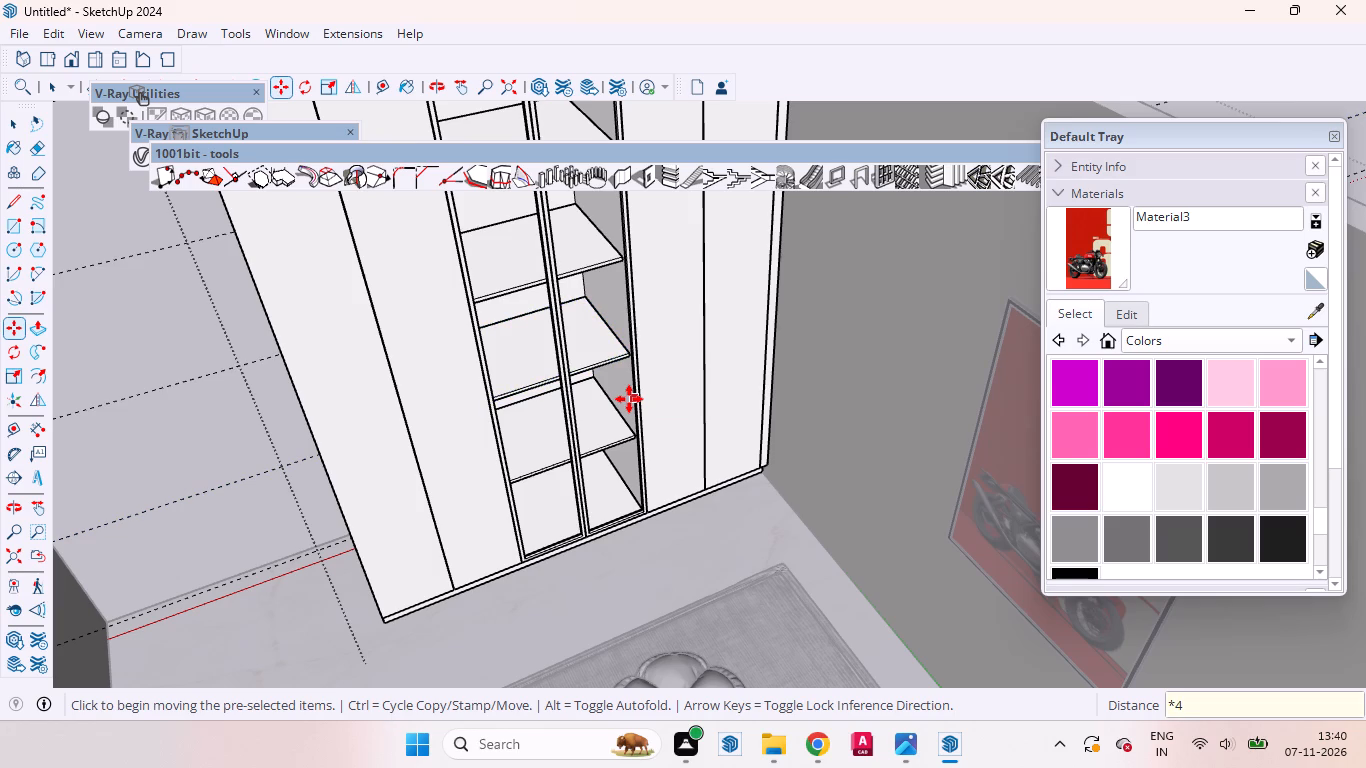
Erase the topmost shelf copy directly beneath the compartment's top panel.
key("space")
scroll(630, 464, "down", 5)
scroll(675, 579, "down", 4)
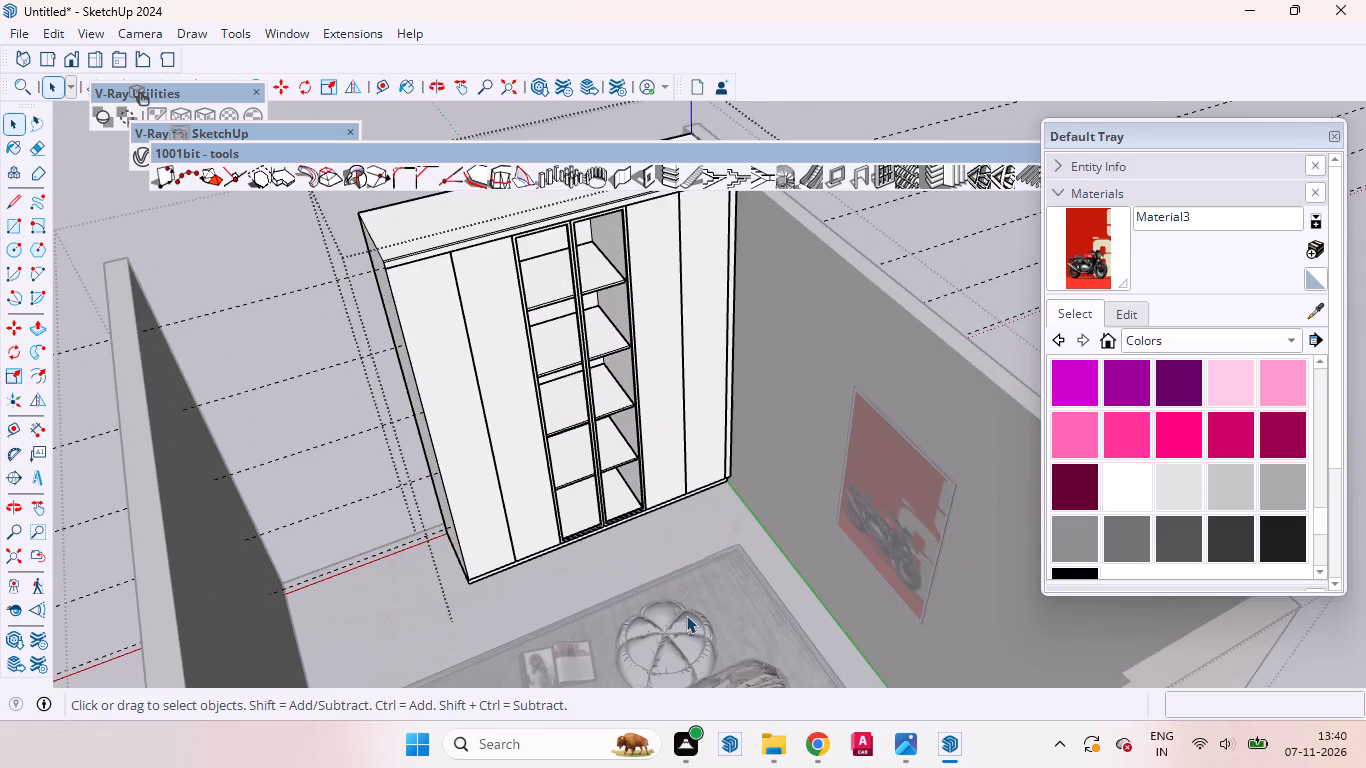
middle_click_drag(593, 317, 481, 177)
scroll(559, 185, "up", 6)
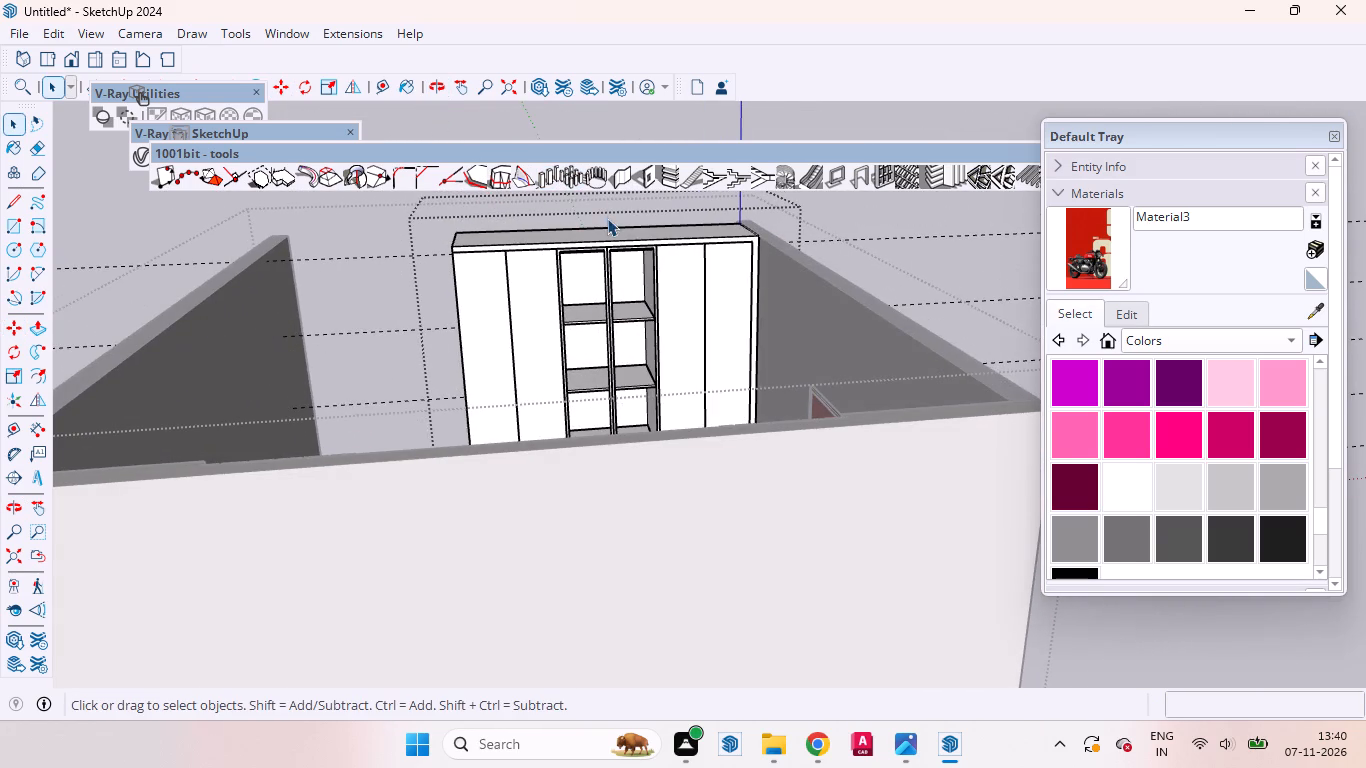
scroll(607, 218, "up", 3)
scroll(608, 242, "down", 1)
scroll(608, 243, "up", 20)
scroll(608, 243, "up", 3)
middle_click_drag(612, 257, 596, 233)
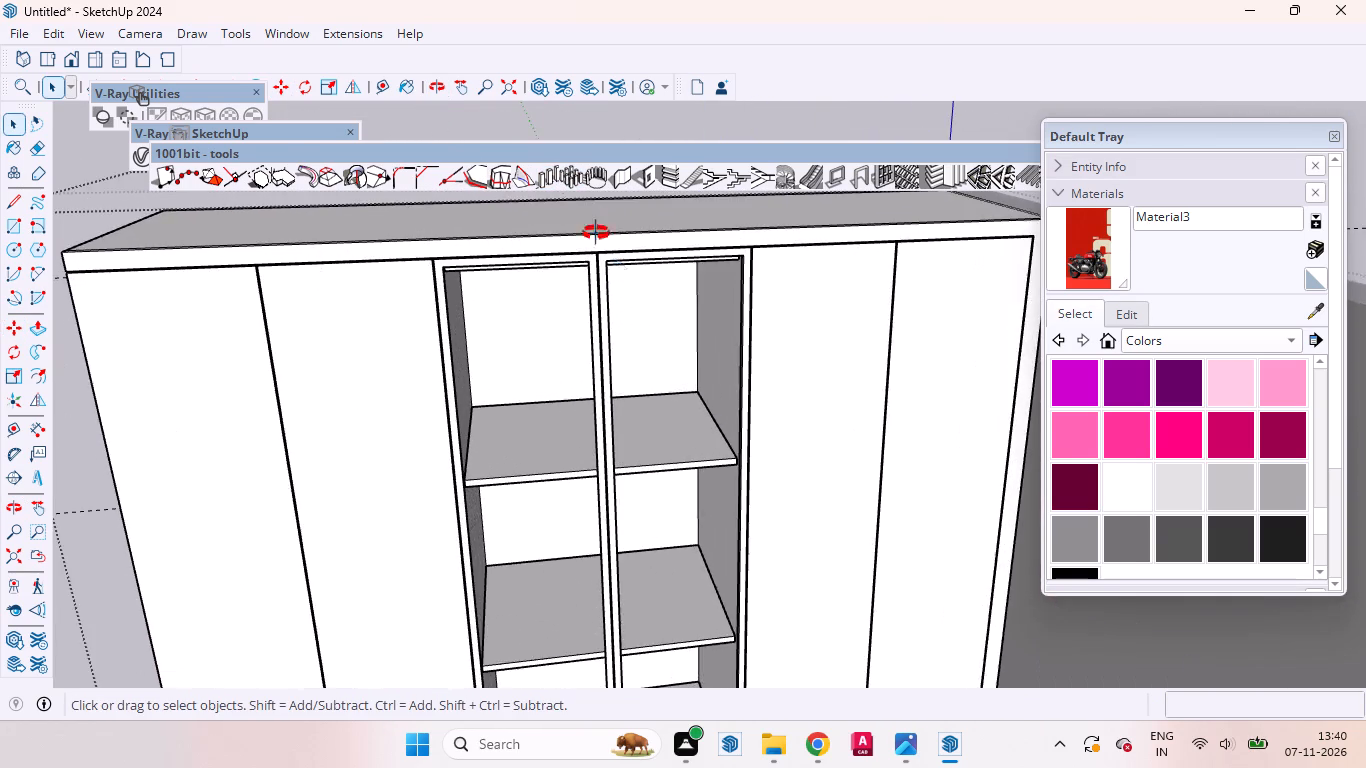
middle_click_drag(596, 233, 578, 167)
scroll(633, 449, "down", 3)
scroll(654, 283, "up", 4)
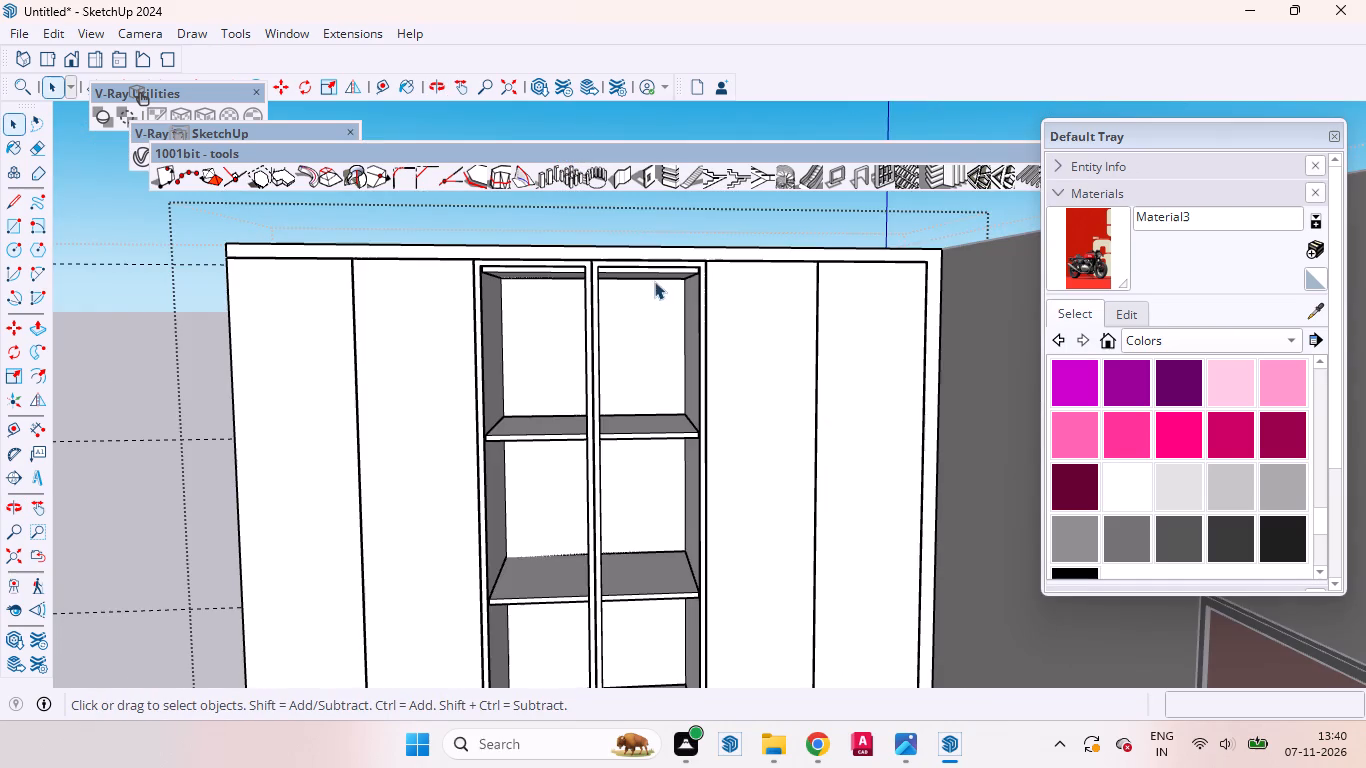
scroll(671, 251, "up", 6)
left_click(637, 274)
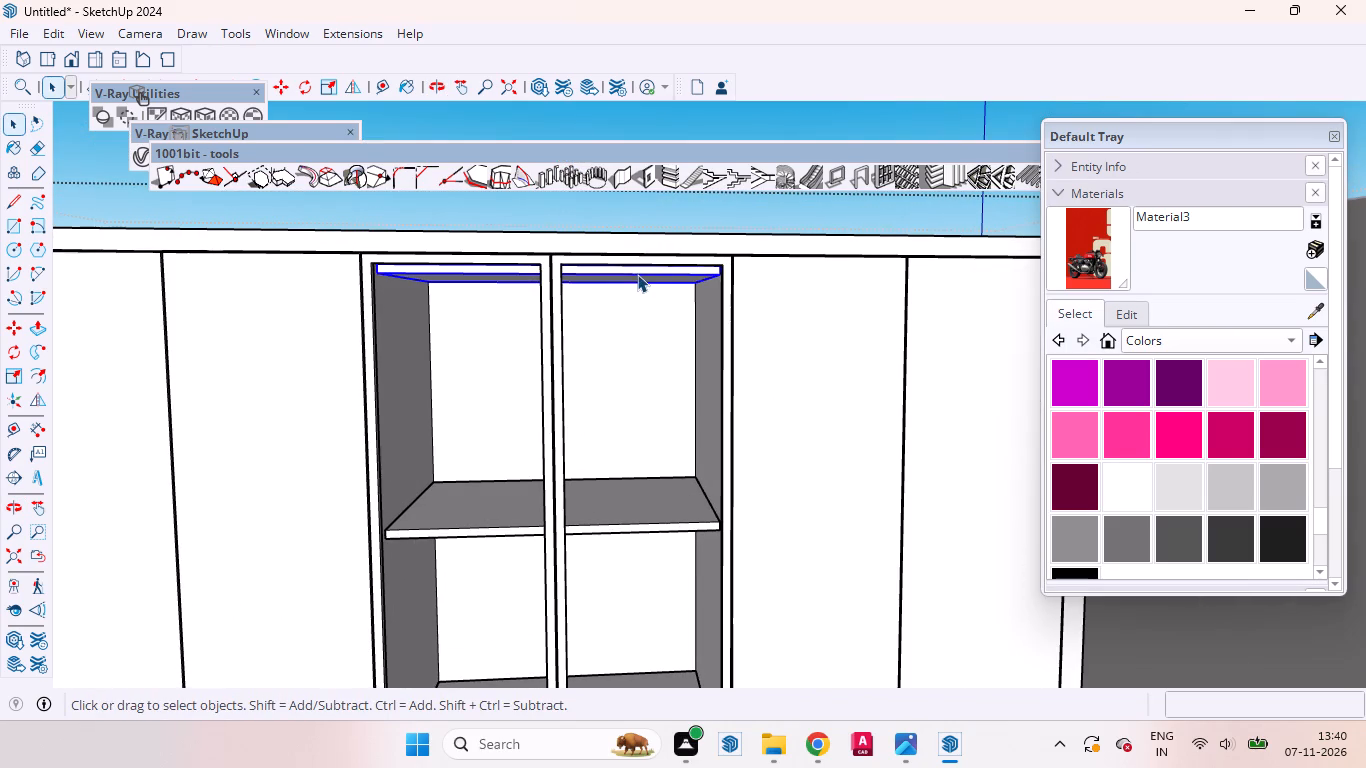
right_click(637, 274)
left_click(696, 41)
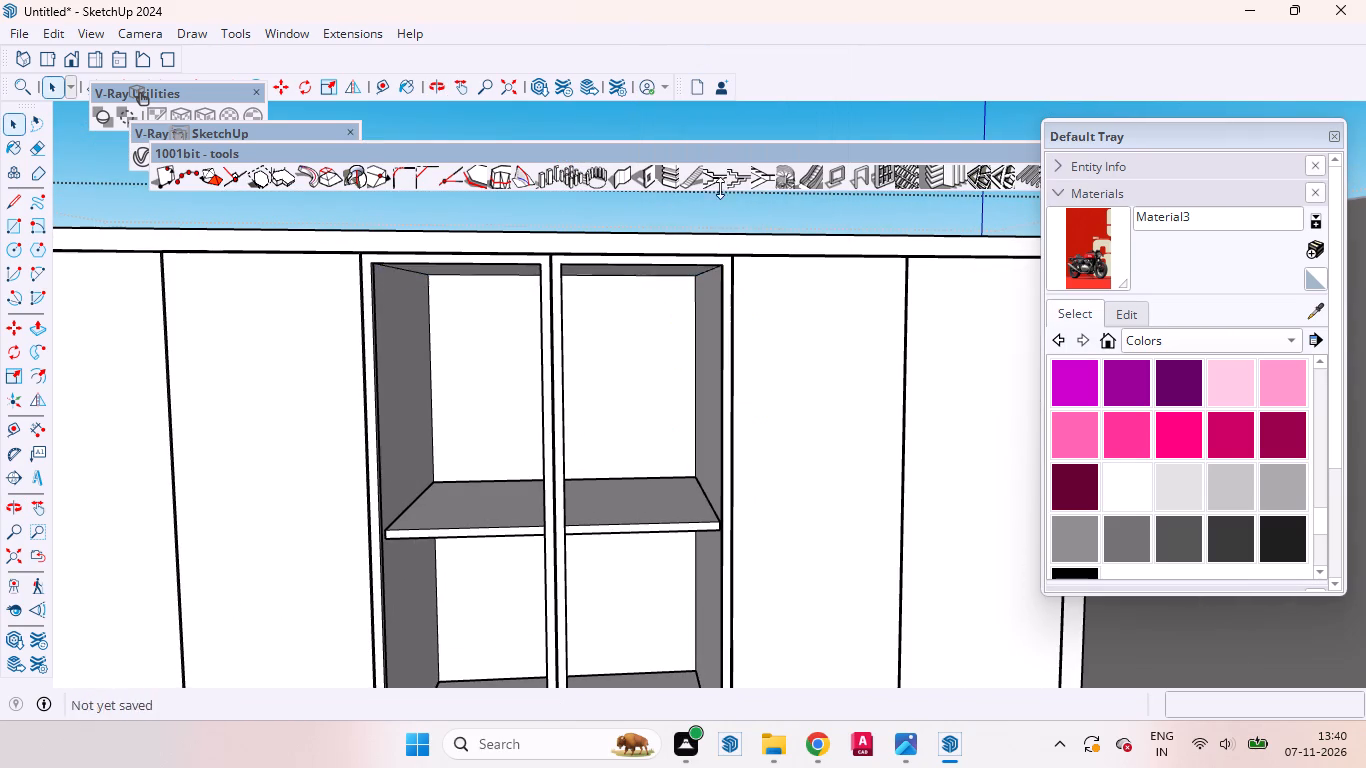
Paint the upper shelf, back panel and both inner side walls of the open compartment with dark red Color A07.
middle_click_drag(711, 249, 727, 349)
scroll(1231, 430, "up", 3)
scroll(1231, 430, "down", 1)
scroll(1231, 430, "up", 6)
scroll(1231, 430, "down", 15)
scroll(1228, 435, "up", 8)
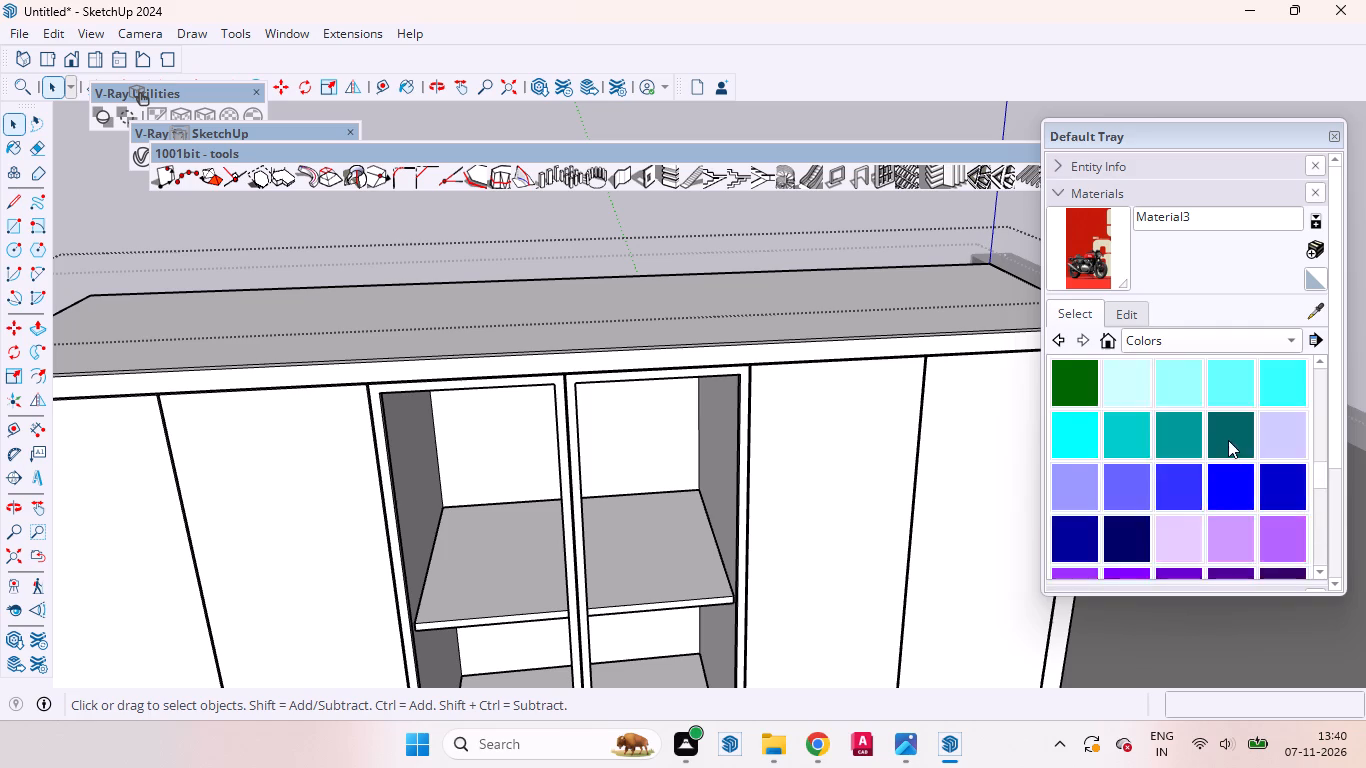
scroll(1228, 440, "up", 15)
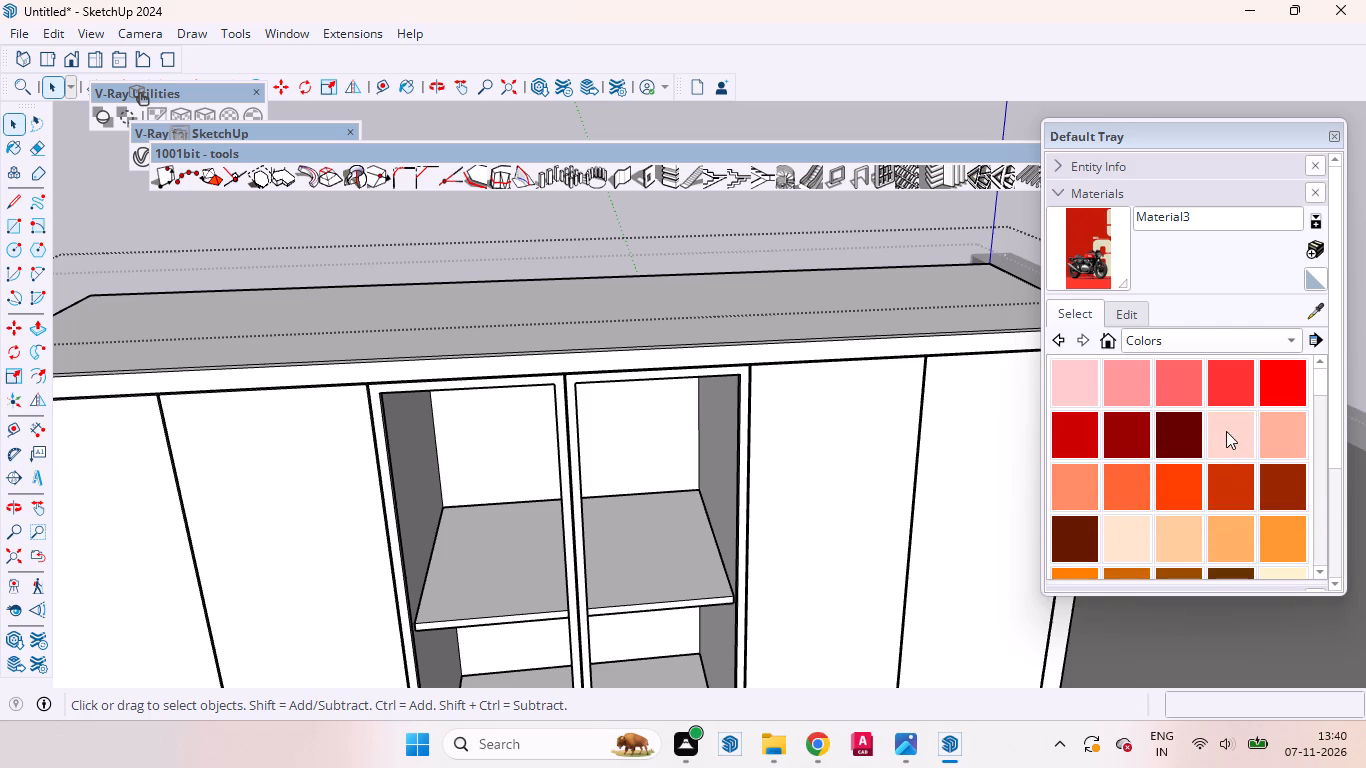
left_click(1121, 443)
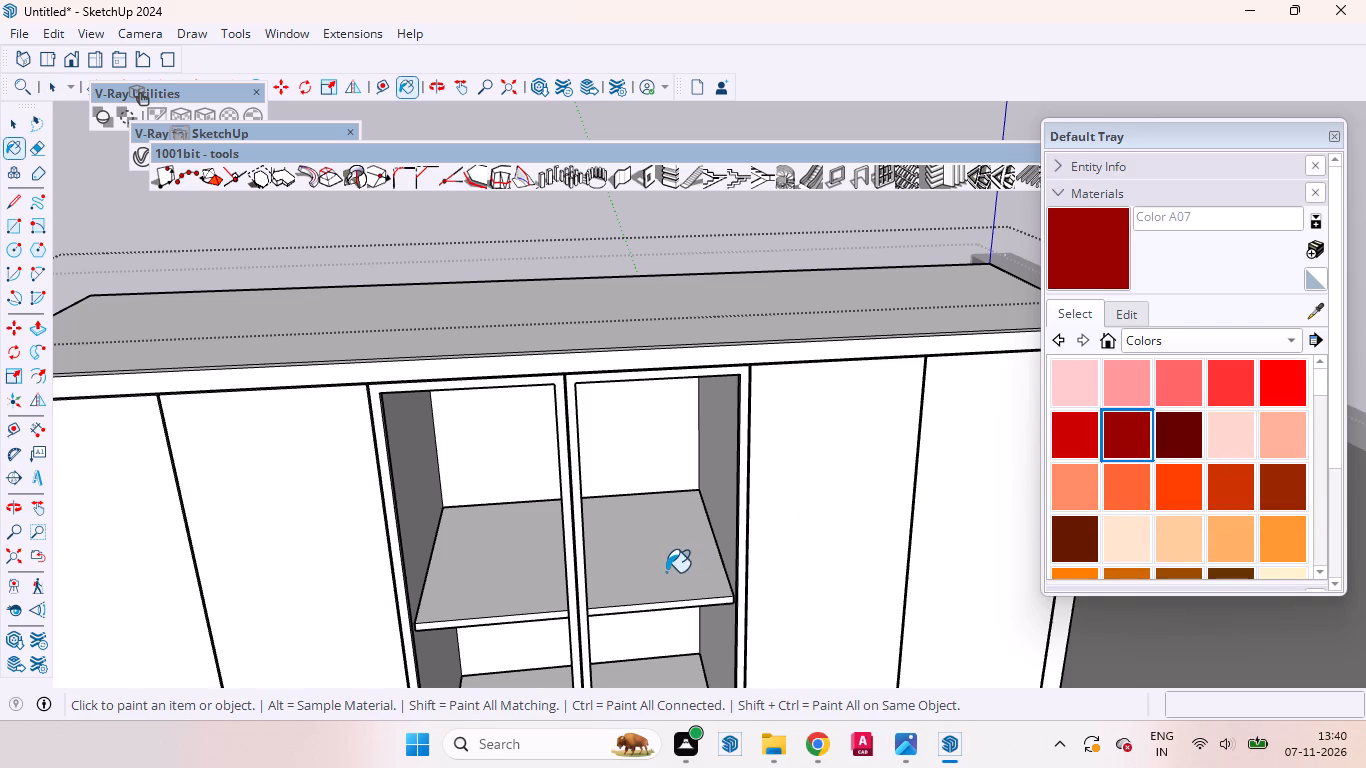
left_click(644, 579)
left_click(655, 462)
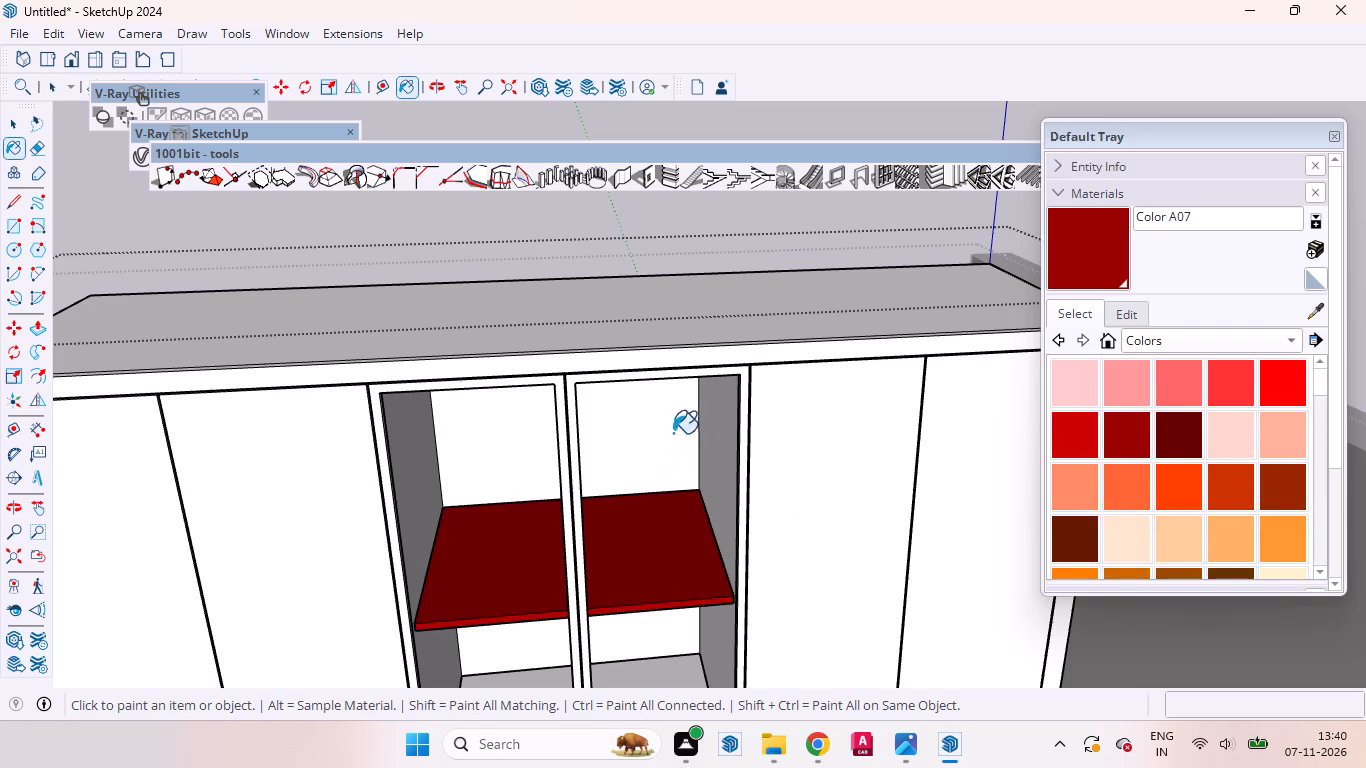
left_click(715, 447)
left_click(421, 493)
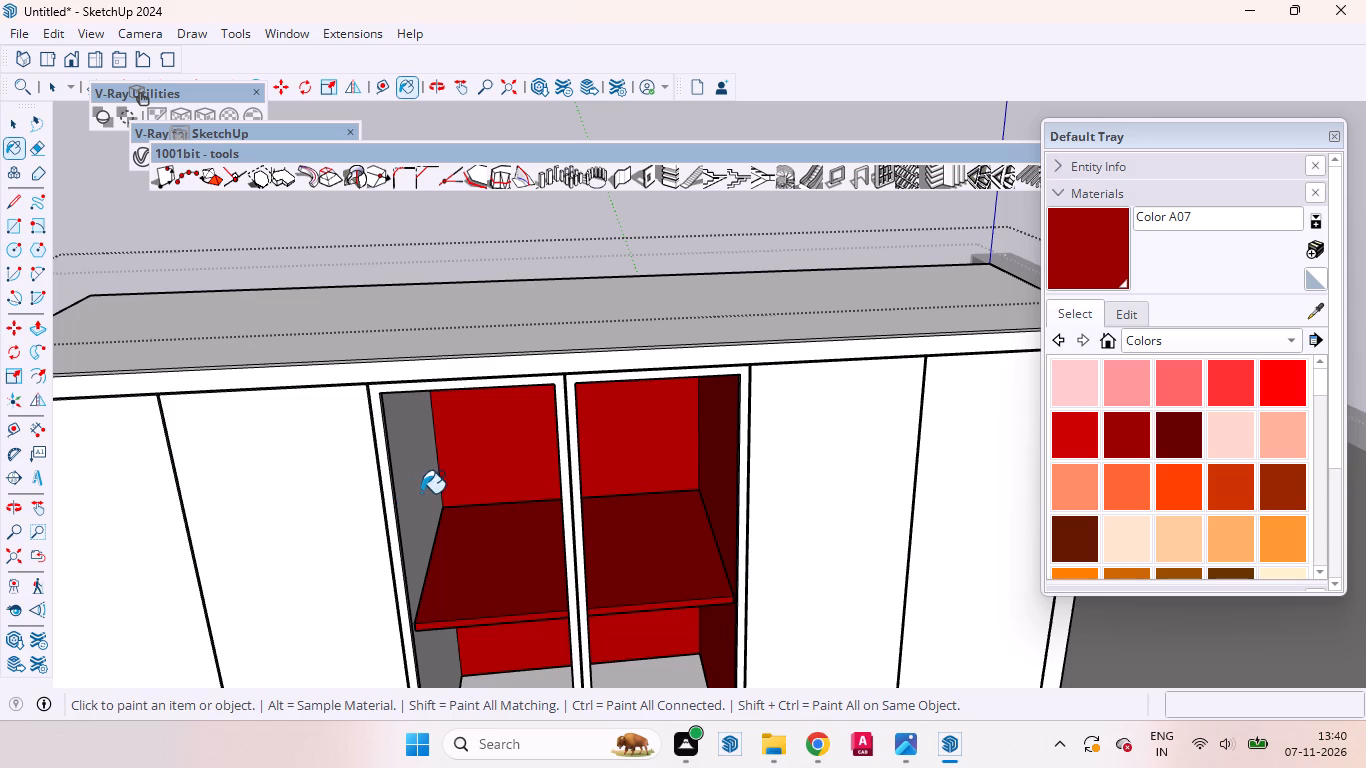
Paint the three remaining shelves and the compartment's floor with Color A07.
scroll(531, 458, "down", 3)
scroll(597, 292, "down", 11)
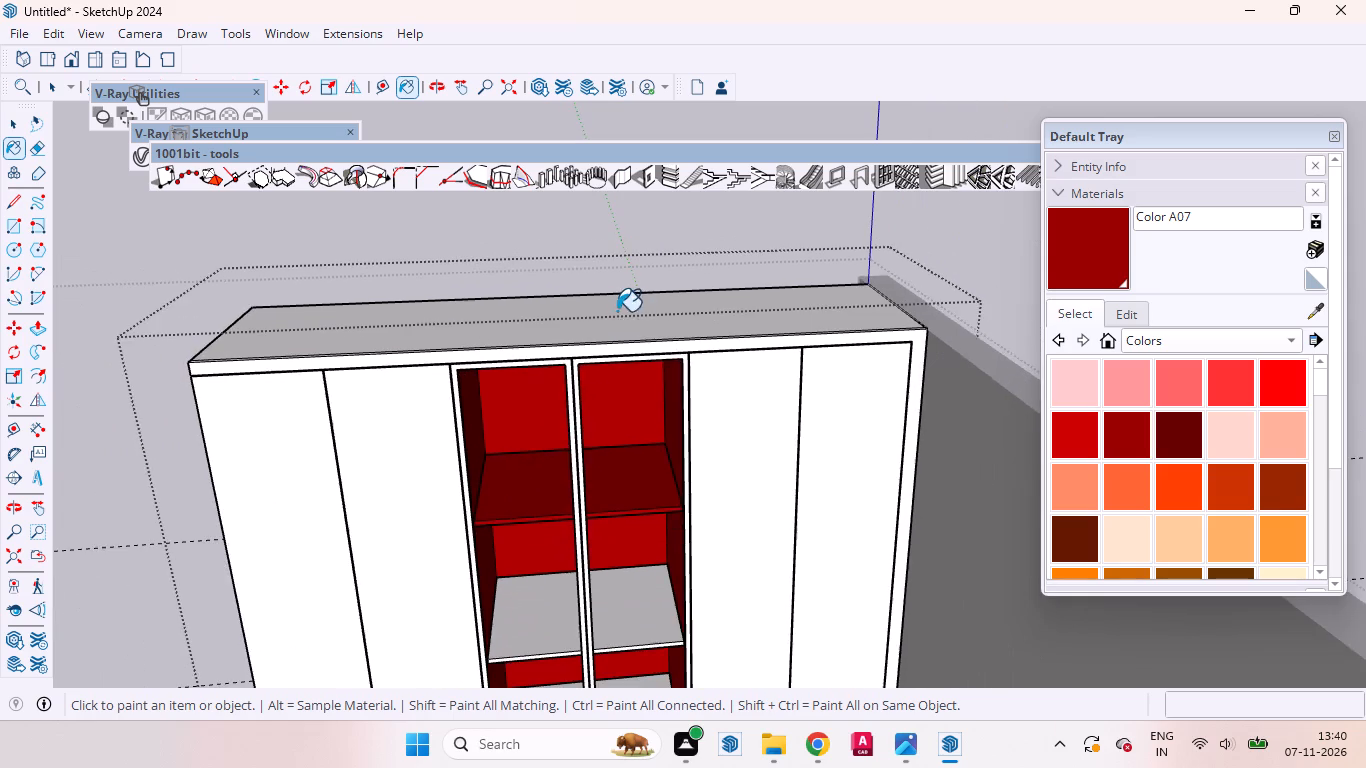
scroll(636, 314, "down", 4)
left_click(635, 556)
scroll(625, 317, "down", 2)
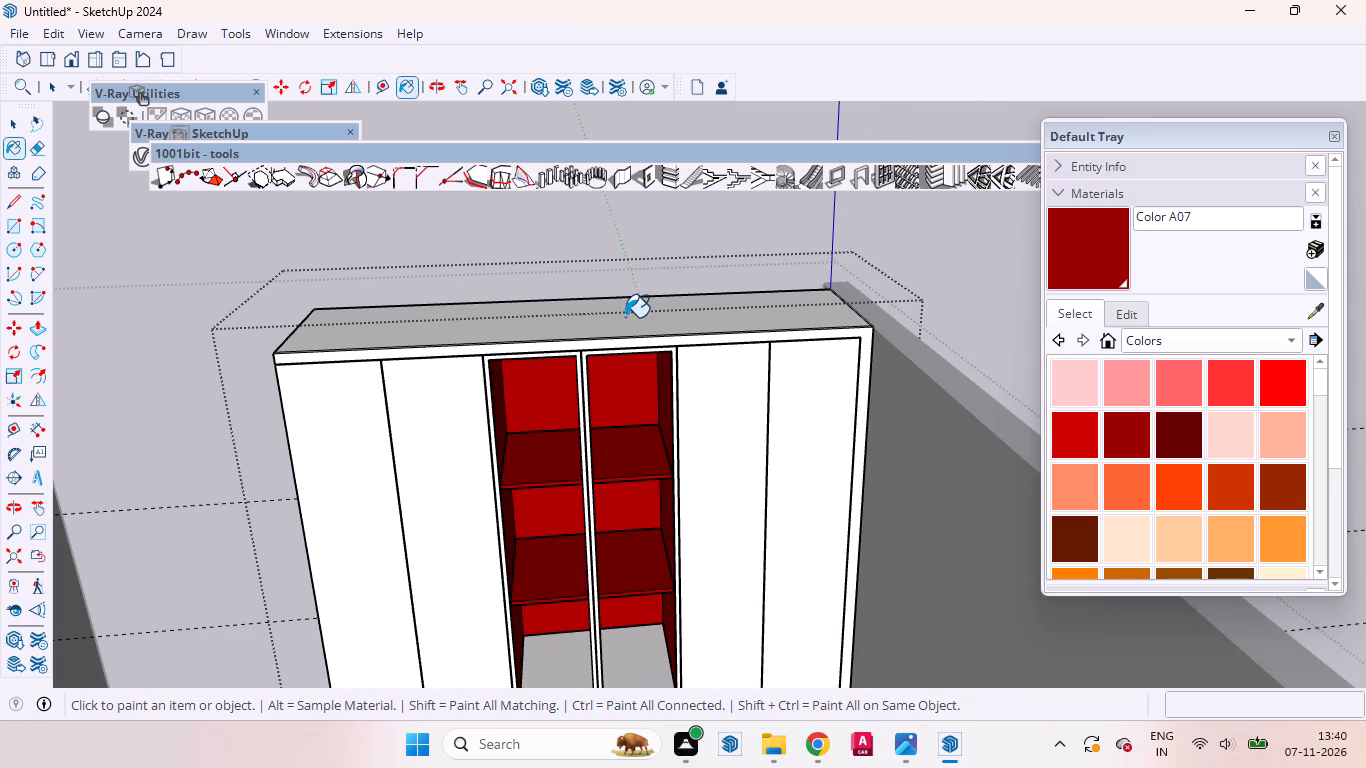
scroll(625, 317, "down", 10)
middle_click_drag(618, 545, 651, 655)
scroll(646, 530, "up", 8)
left_click(641, 524)
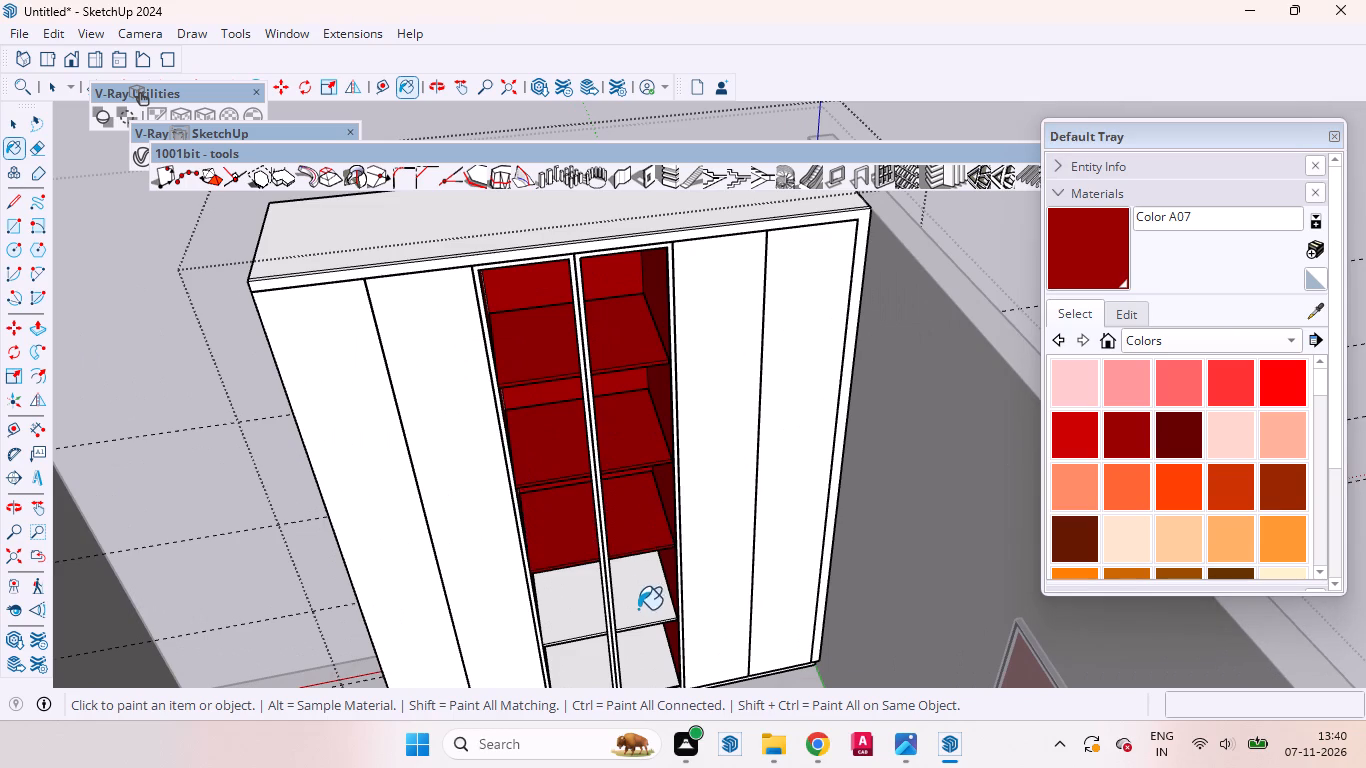
left_click(635, 602)
left_click(647, 660)
Examine the painted compartment and shelves from the front and above for unpainted surfaces.
middle_click_drag(600, 377, 586, 273)
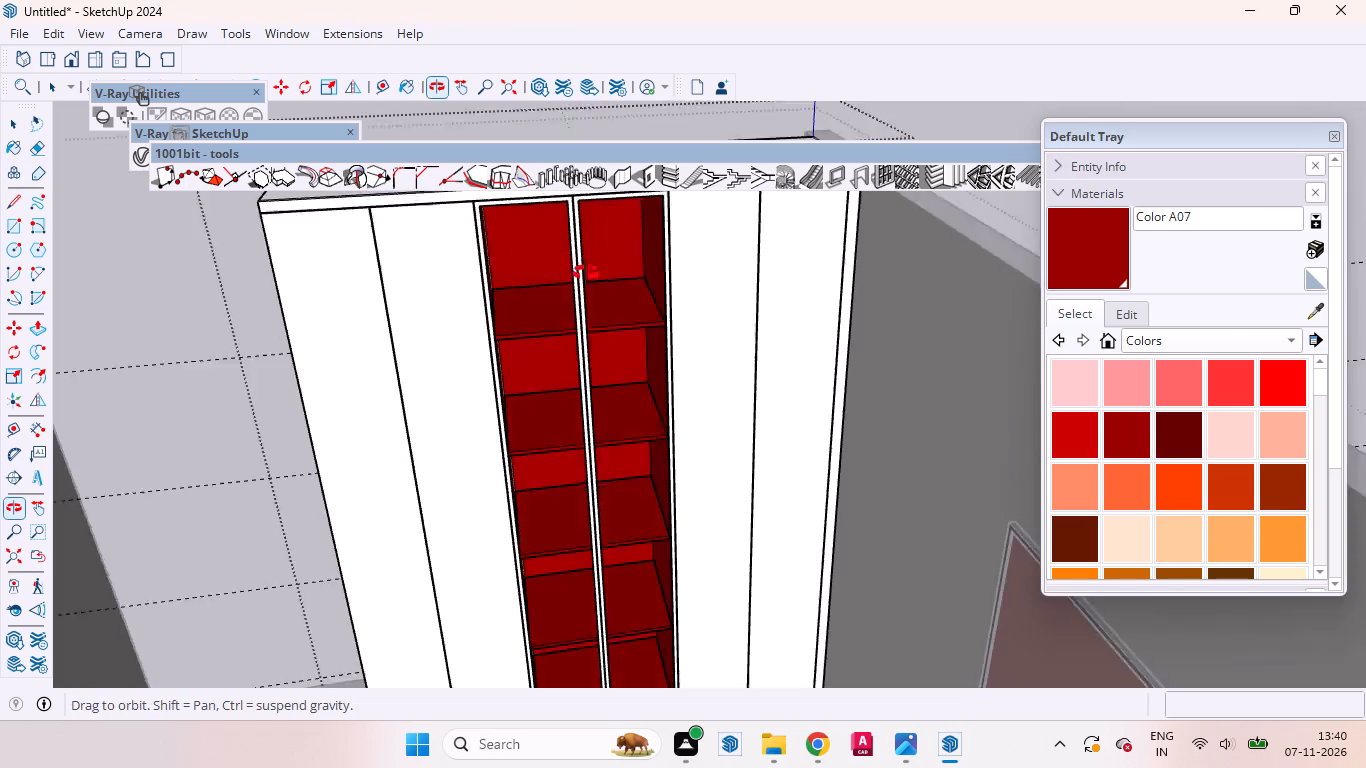
middle_click_drag(586, 273, 589, 233)
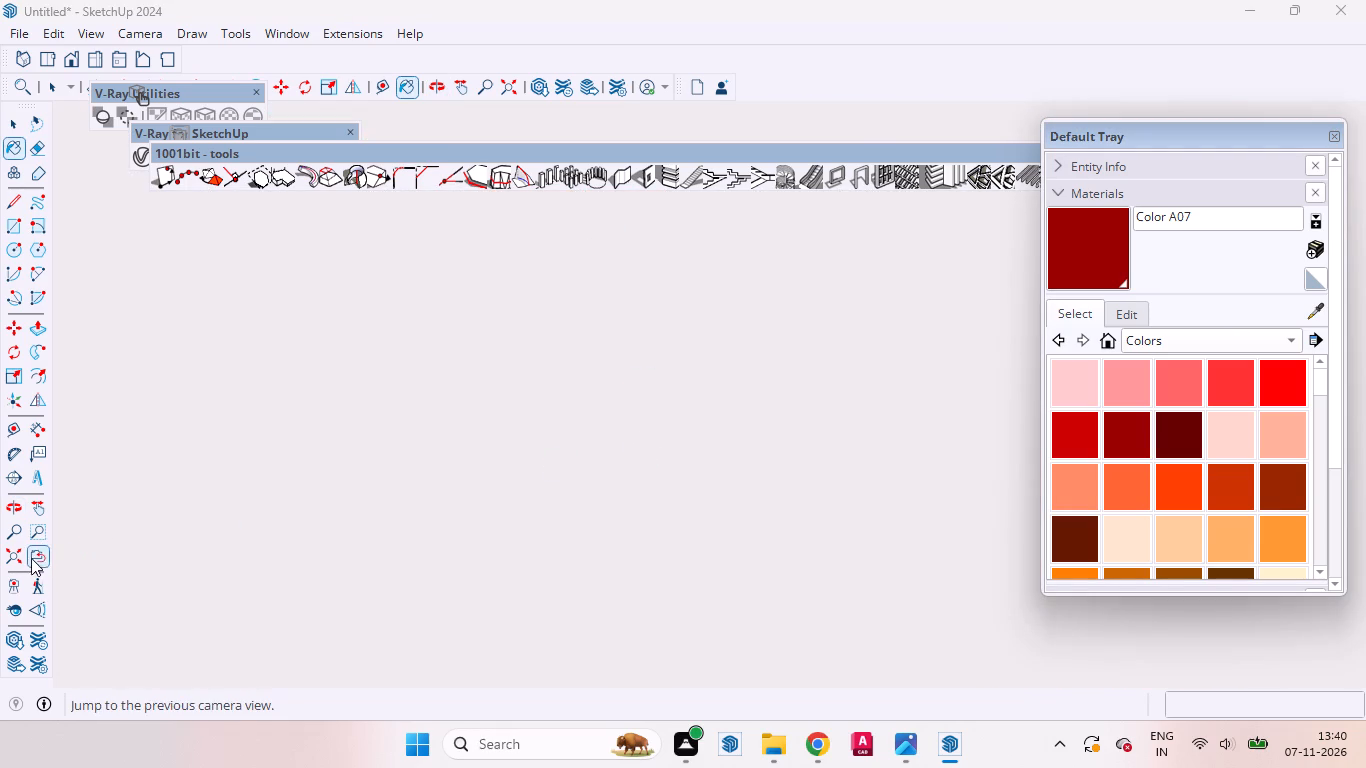
left_click(31, 557)
middle_click_drag(588, 422, 432, 515)
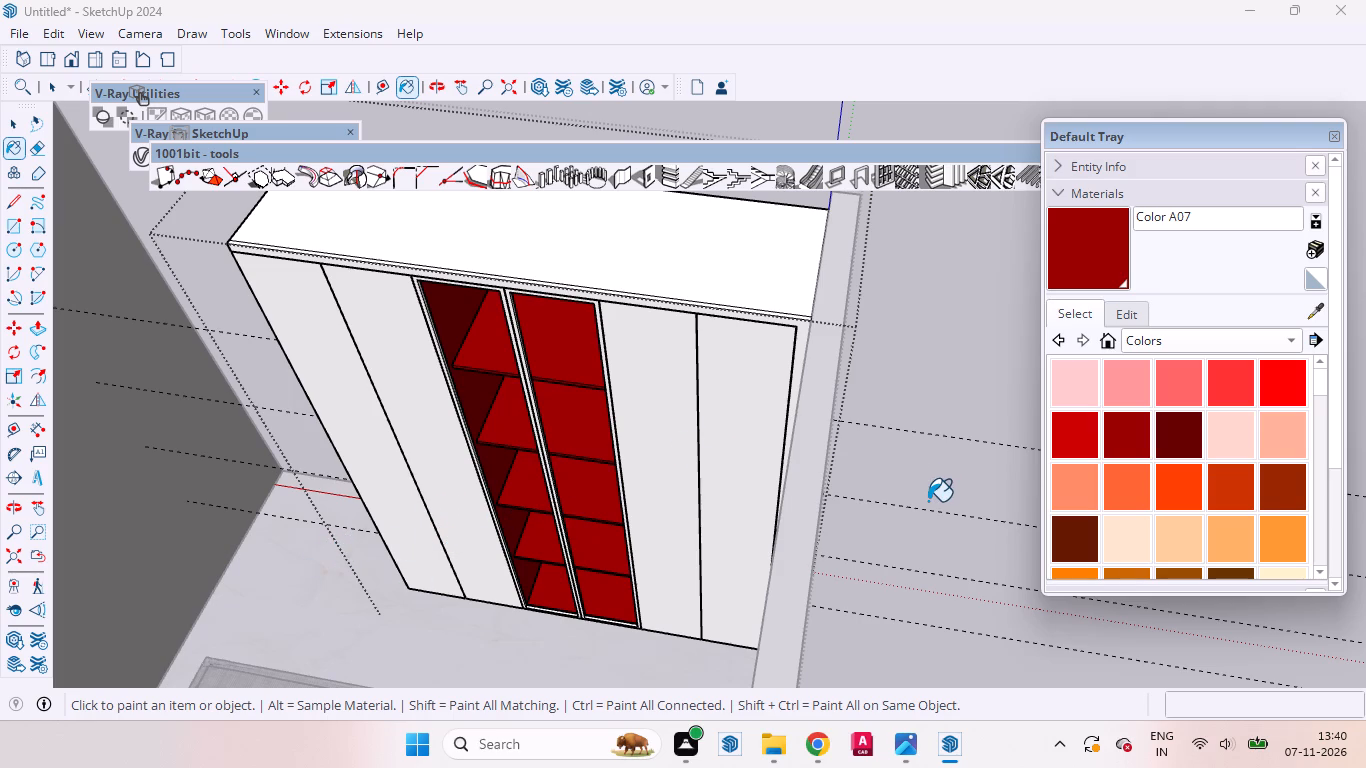
scroll(565, 277, "up", 7)
scroll(544, 260, "down", 1)
scroll(544, 260, "up", 14)
scroll(419, 245, "down", 3)
scroll(419, 245, "up", 14)
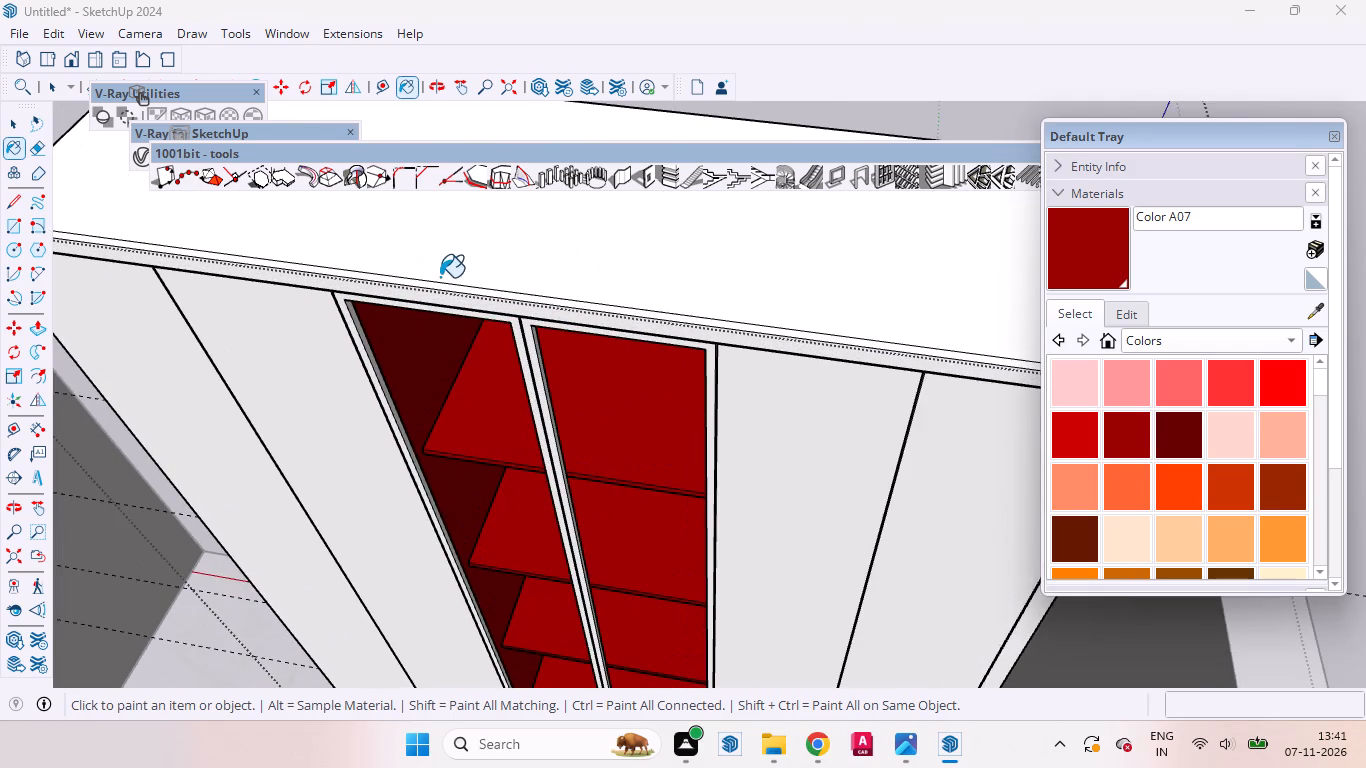
scroll(440, 277, "up", 6)
scroll(529, 367, "up", 1)
Move the 1001bit tools toolbar clear of the compartment's top and paint the compartment's ceiling with Color A07.
middle_click_drag(529, 367, 526, 199)
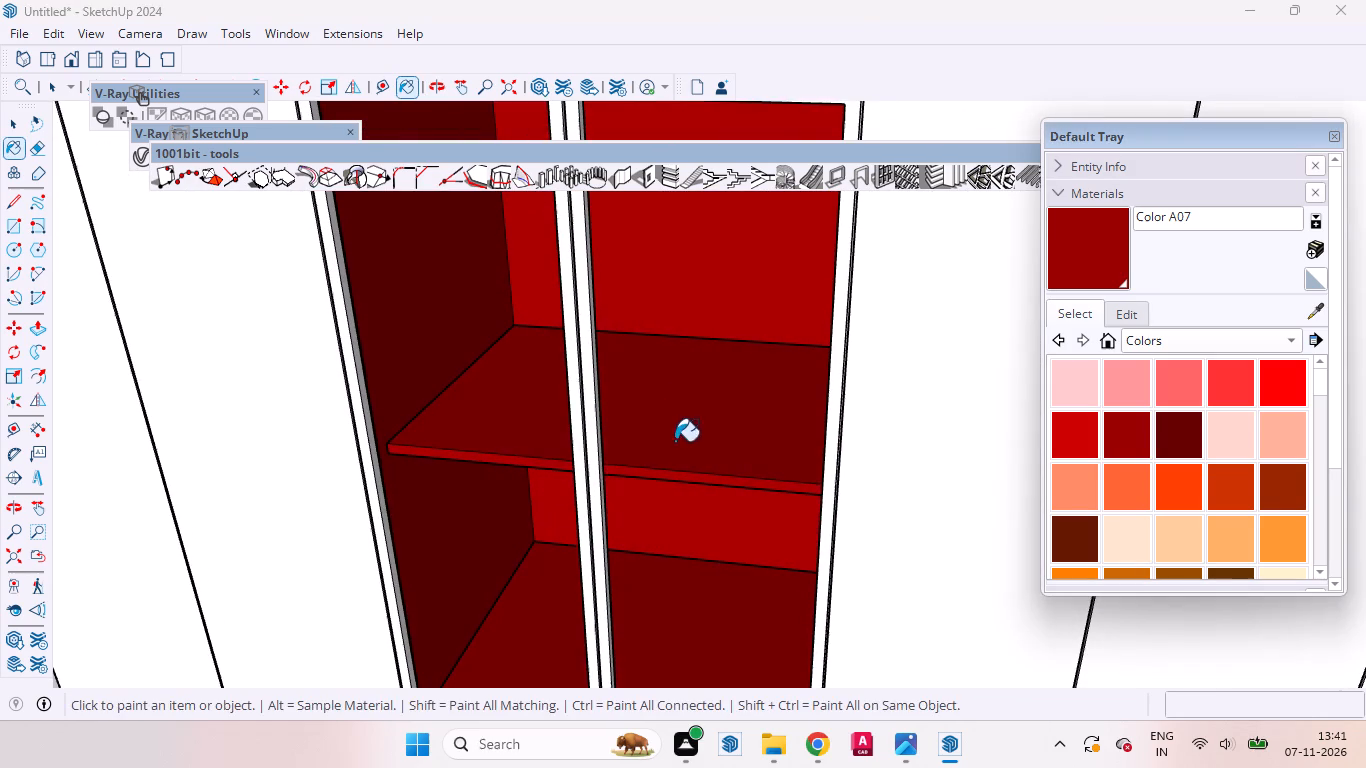
middle_click_drag(683, 383, 722, 189)
middle_click_drag(732, 420, 728, 447)
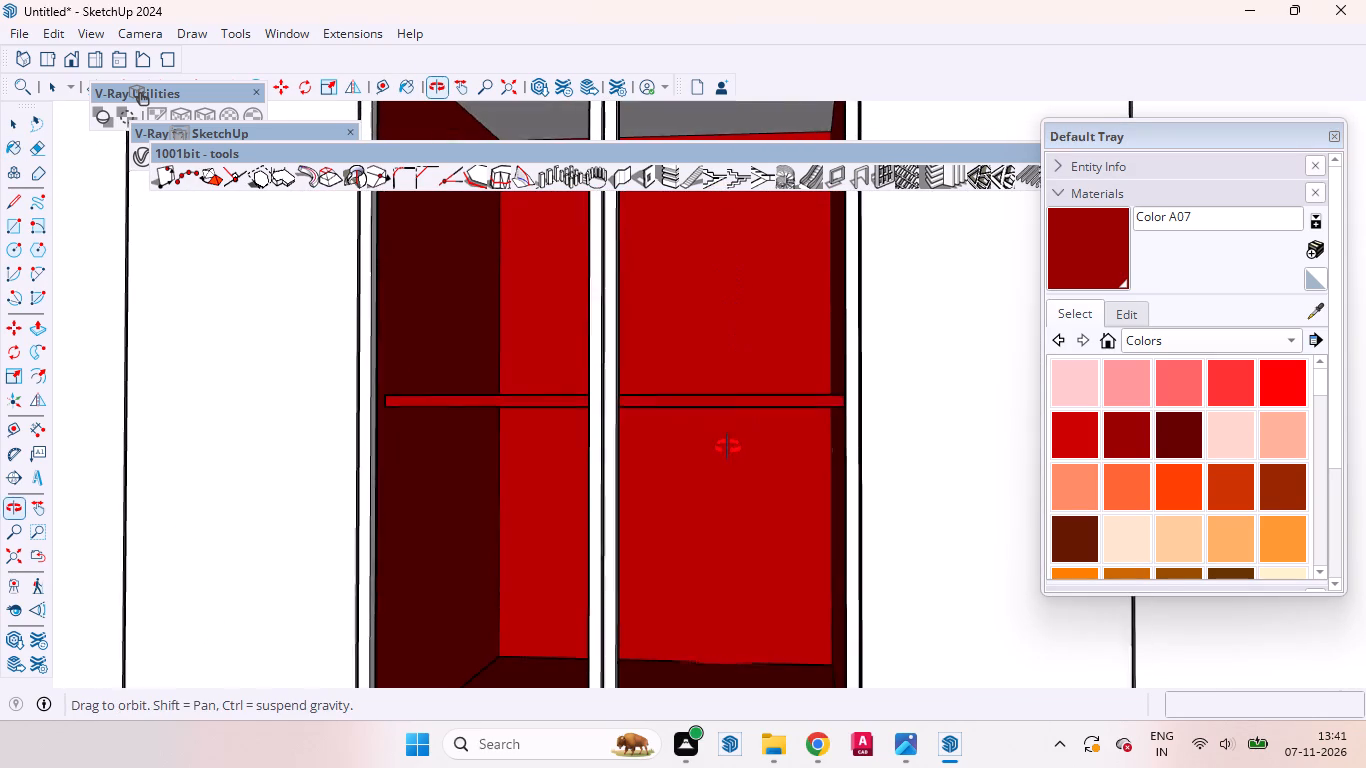
middle_click_drag(728, 447, 746, 350)
left_click_drag(721, 150, 719, 150)
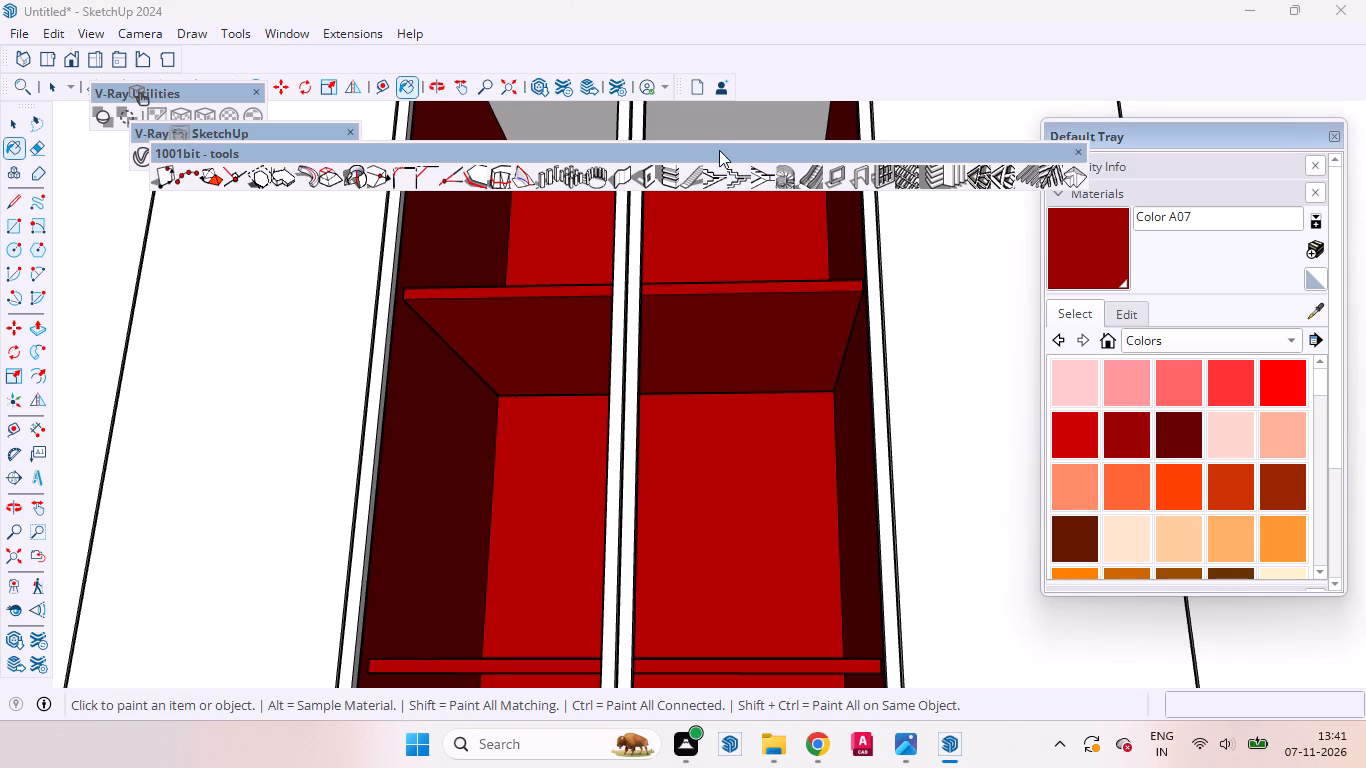
left_click_drag(719, 150, 502, 409)
left_click(721, 125)
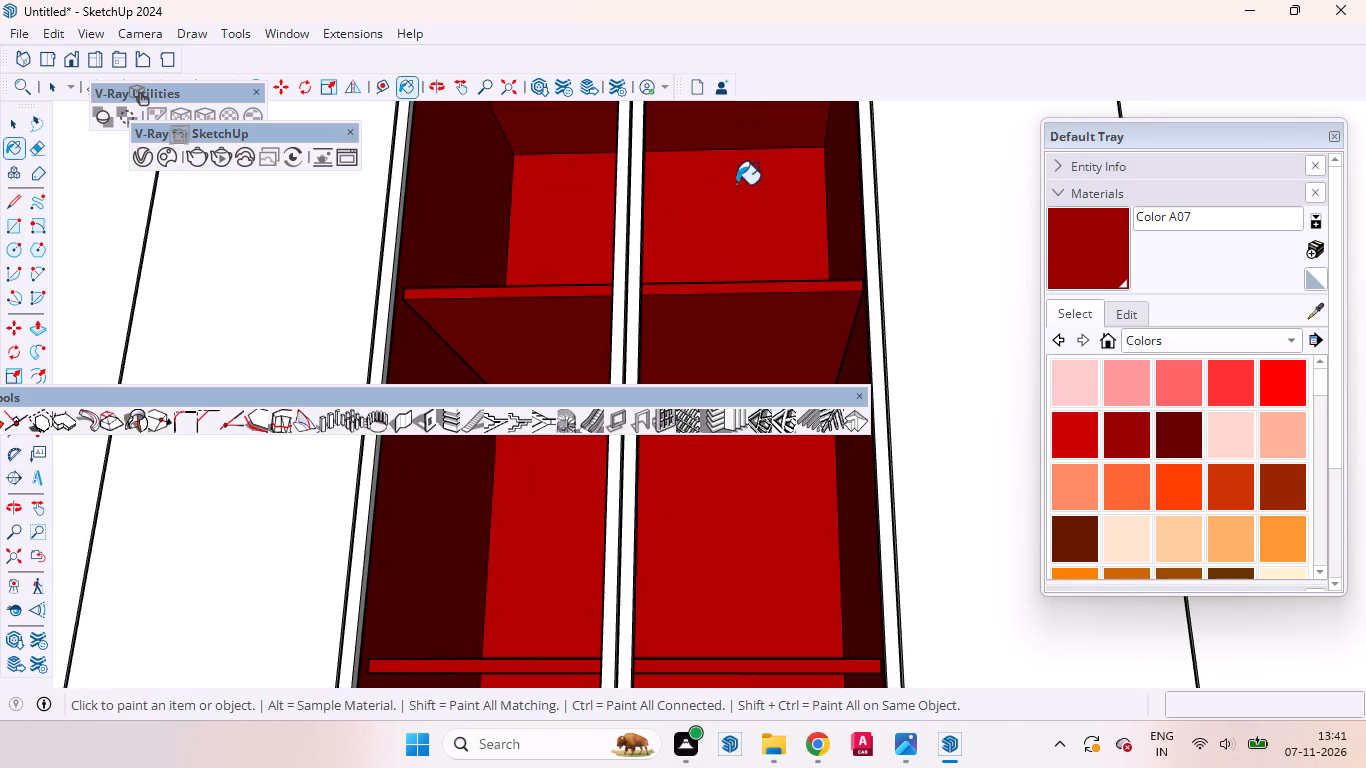
Dock the floating 1001bit tools toolbar in the upper toolbar row beside the standard view tools.
key("space")
left_click_drag(674, 388, 818, 144)
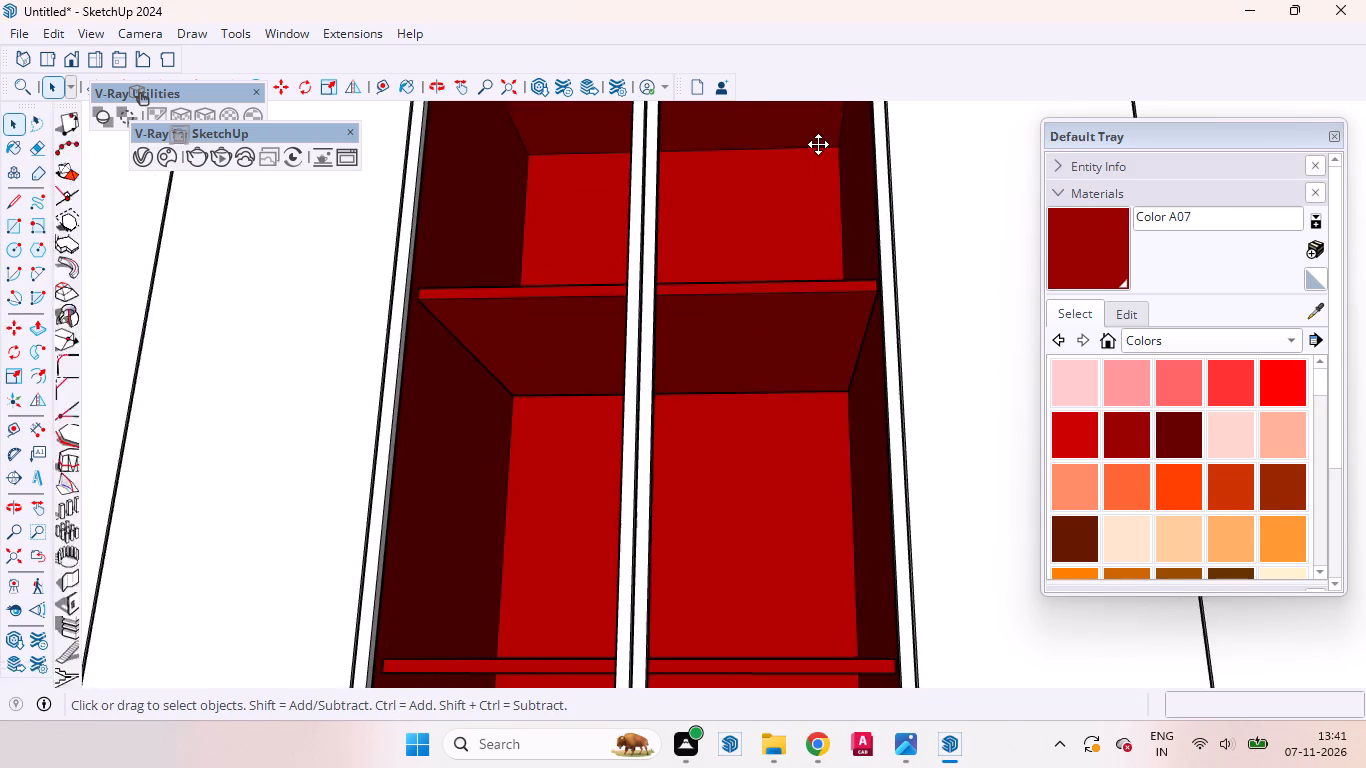
left_click_drag(818, 144, 878, 58)
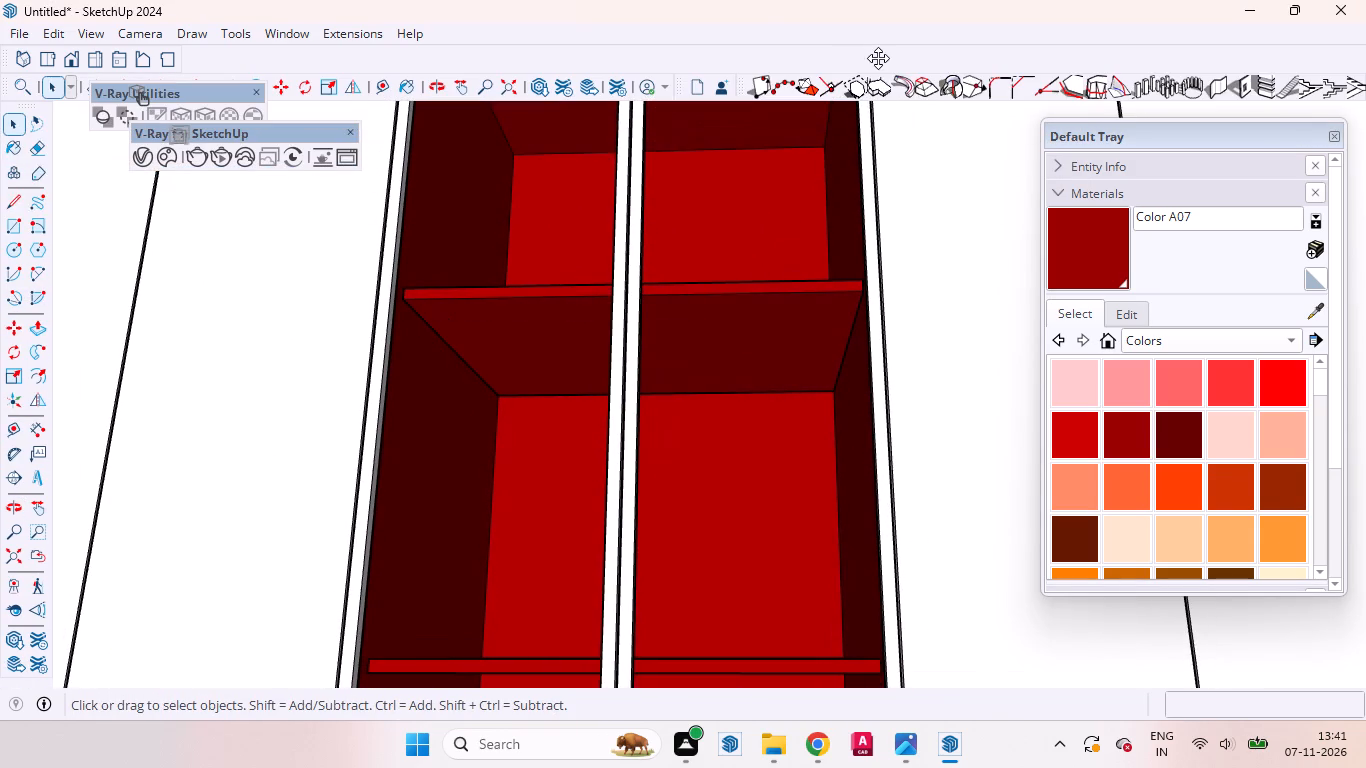
left_click_drag(878, 58, 767, 32)
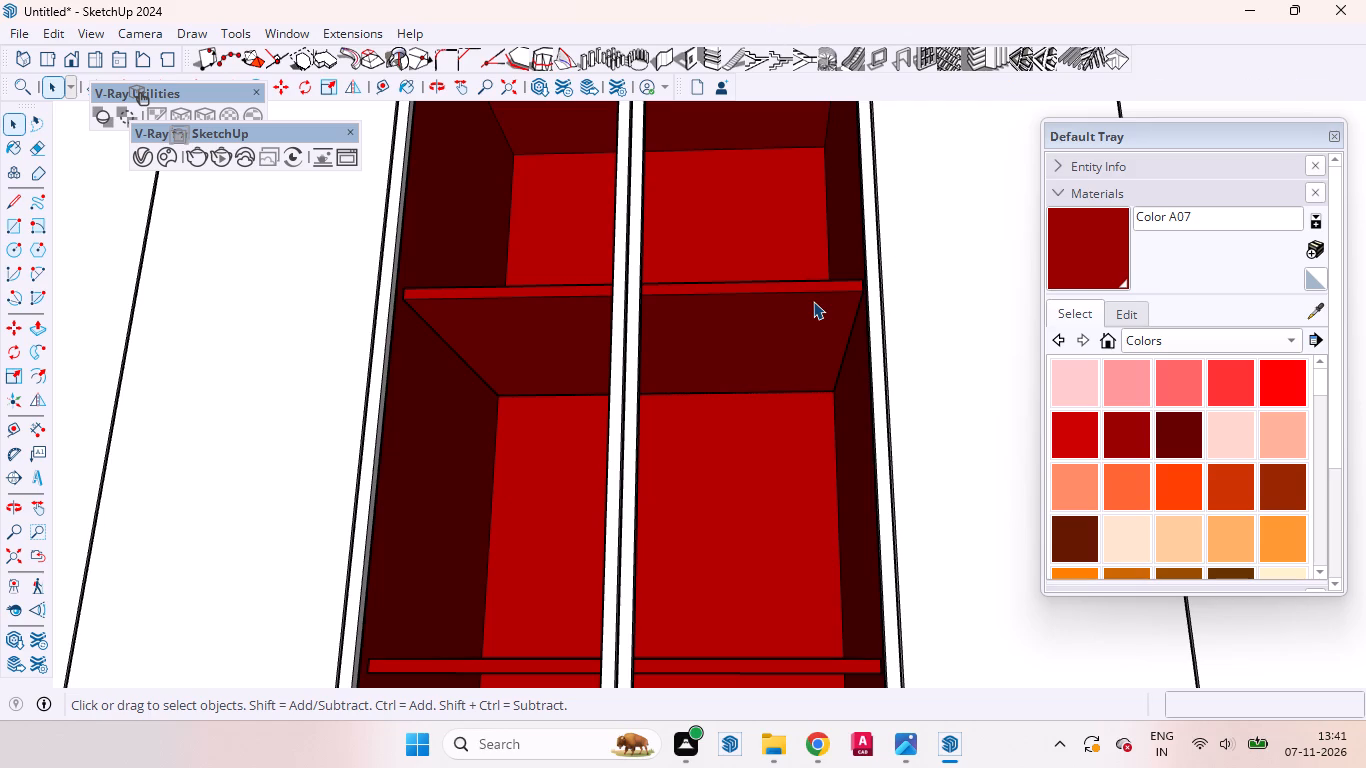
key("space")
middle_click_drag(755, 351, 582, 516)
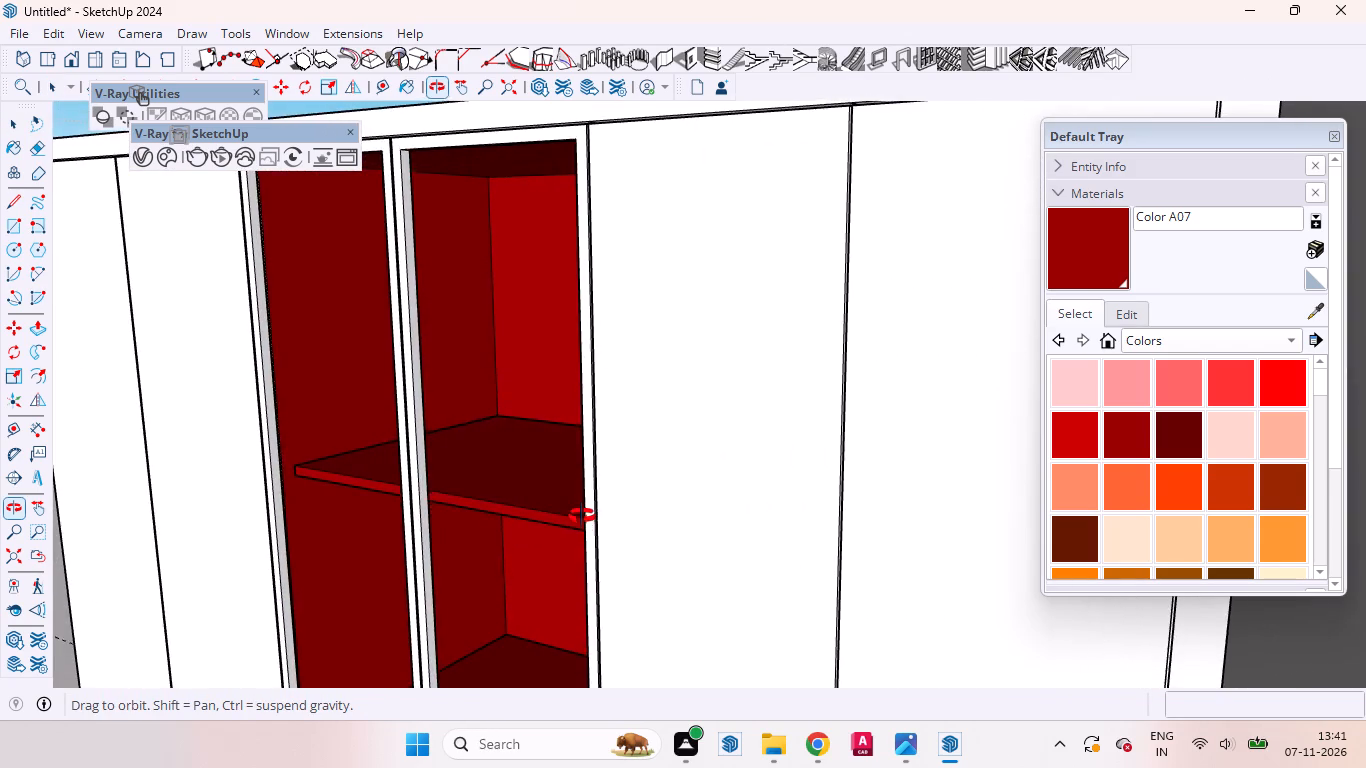
Paint the front faces of both door frames over the red shelf compartment with black Color M09.
middle_click_drag(582, 516, 652, 498)
key("space")
scroll(821, 486, "down", 2)
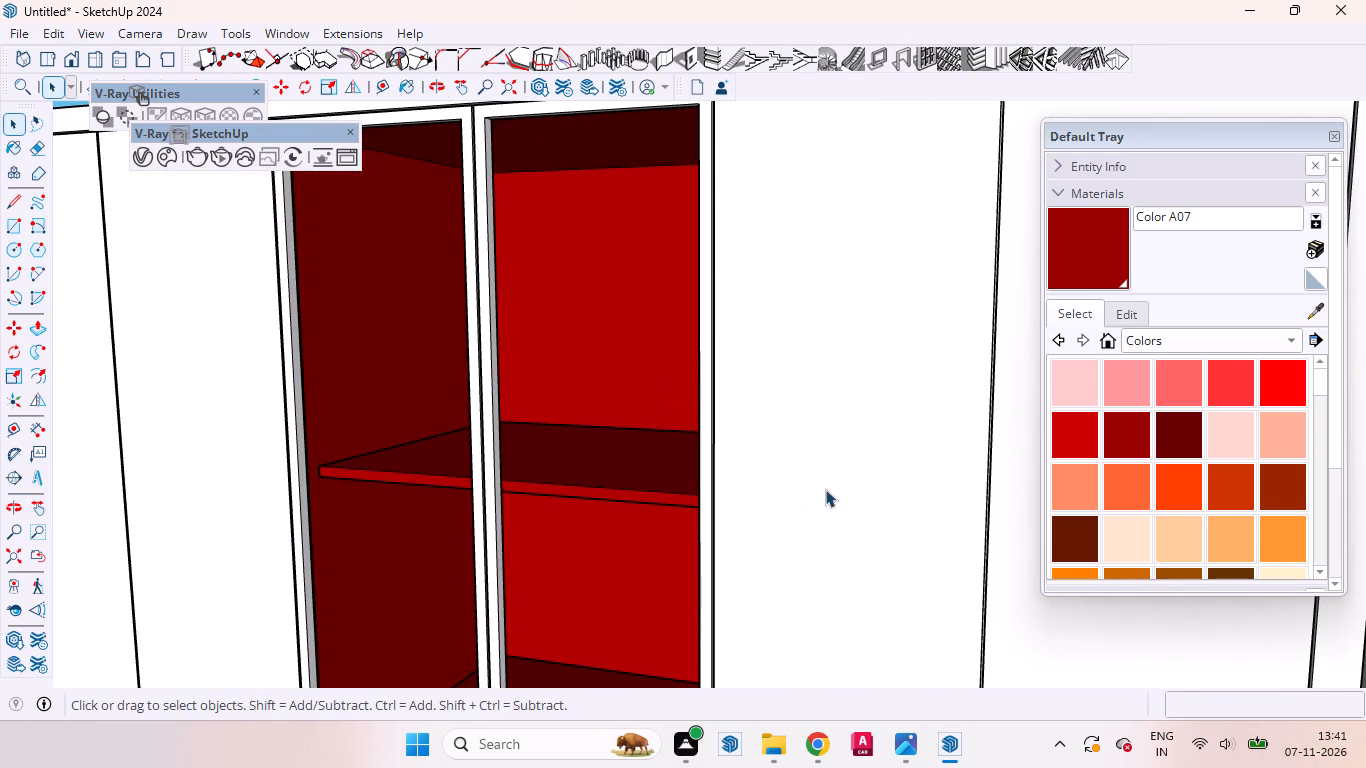
scroll(825, 489, "down", 2)
scroll(840, 275, "down", 10)
scroll(853, 194, "down", 13)
left_click(38, 550)
middle_click_drag(655, 388, 955, 569)
scroll(975, 497, "up", 1)
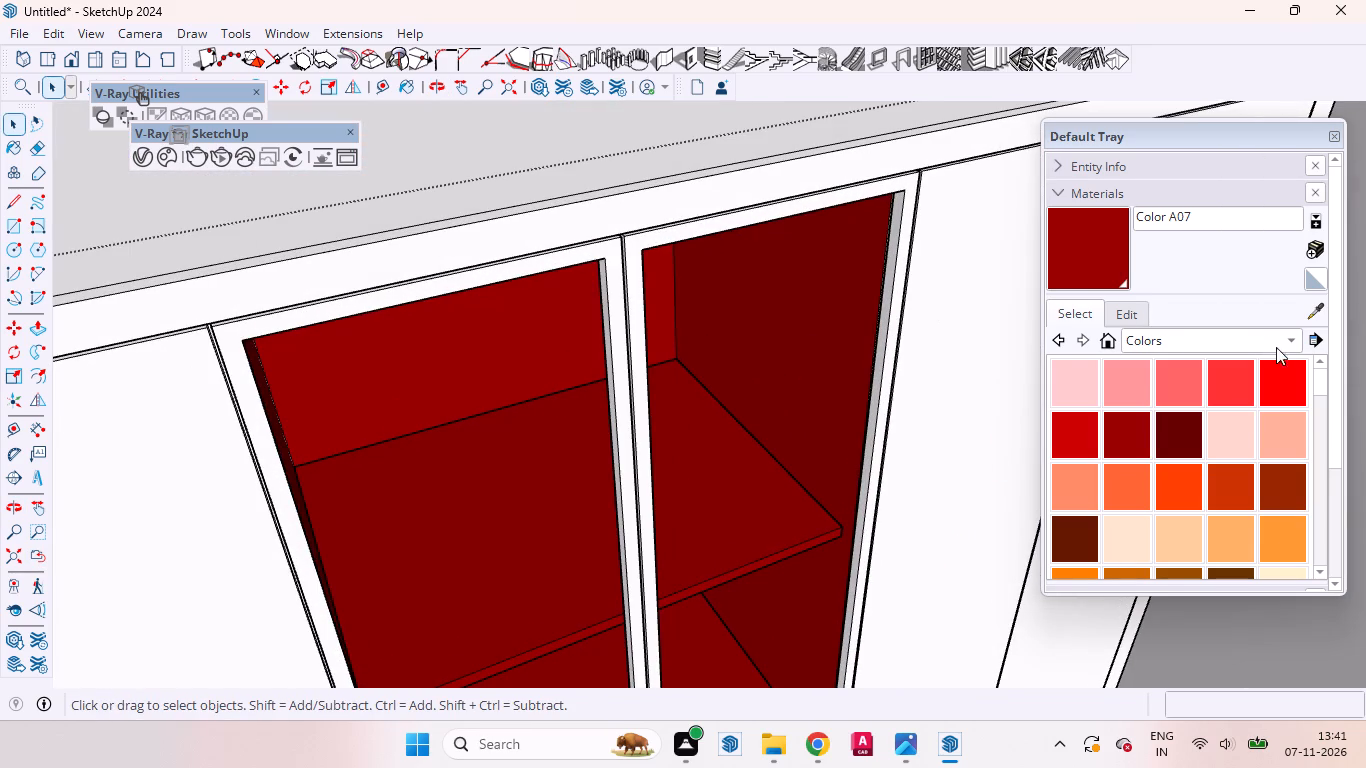
scroll(1191, 460, "down", 20)
scroll(1191, 460, "down", 2)
left_click(963, 484)
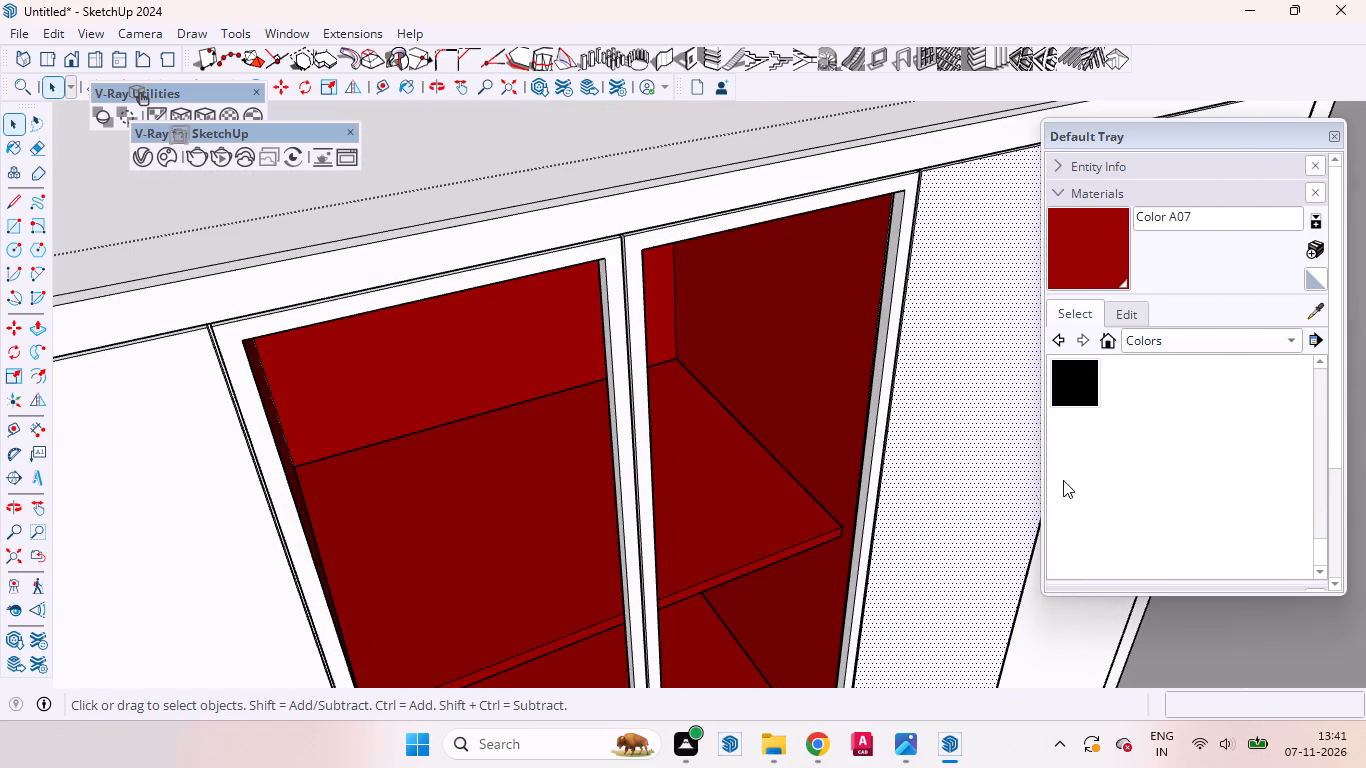
left_click(1075, 393)
scroll(648, 390, "up", 9)
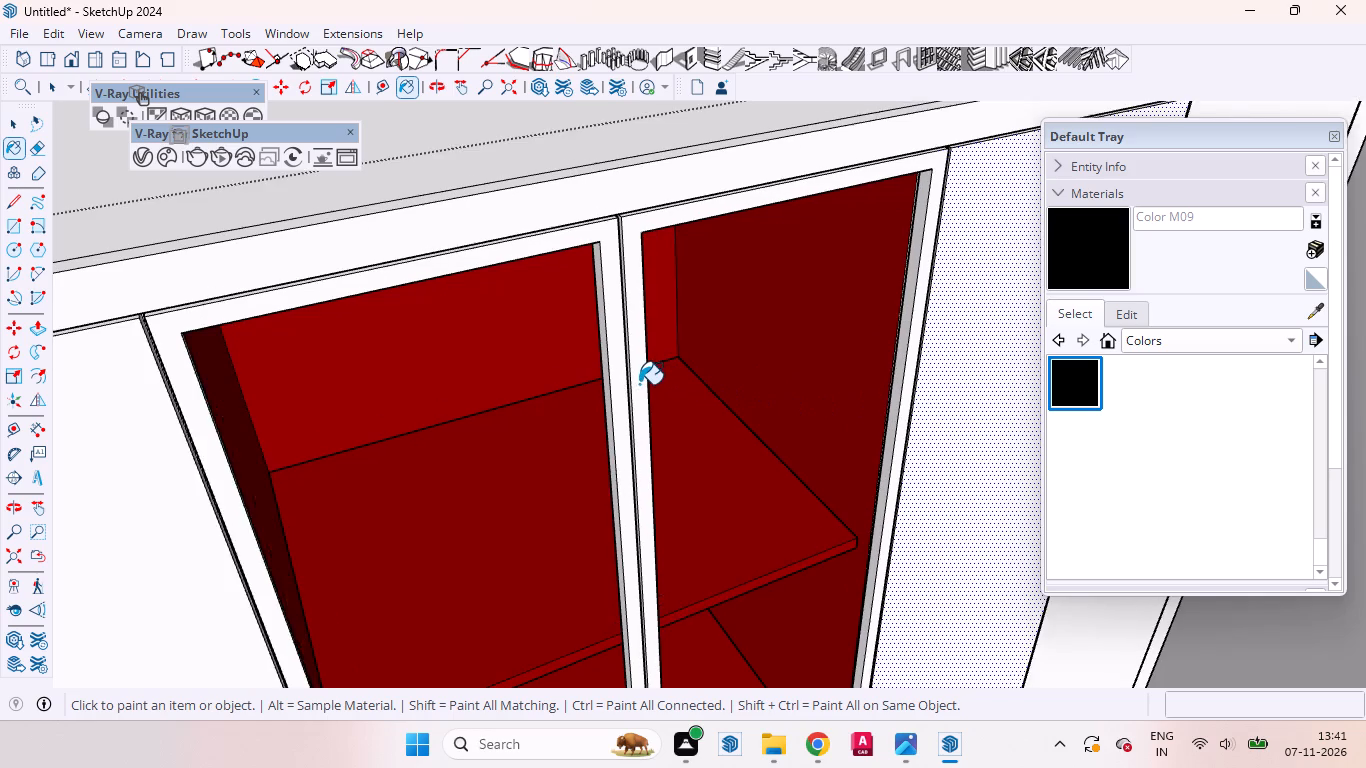
left_click(639, 378)
left_click(602, 287)
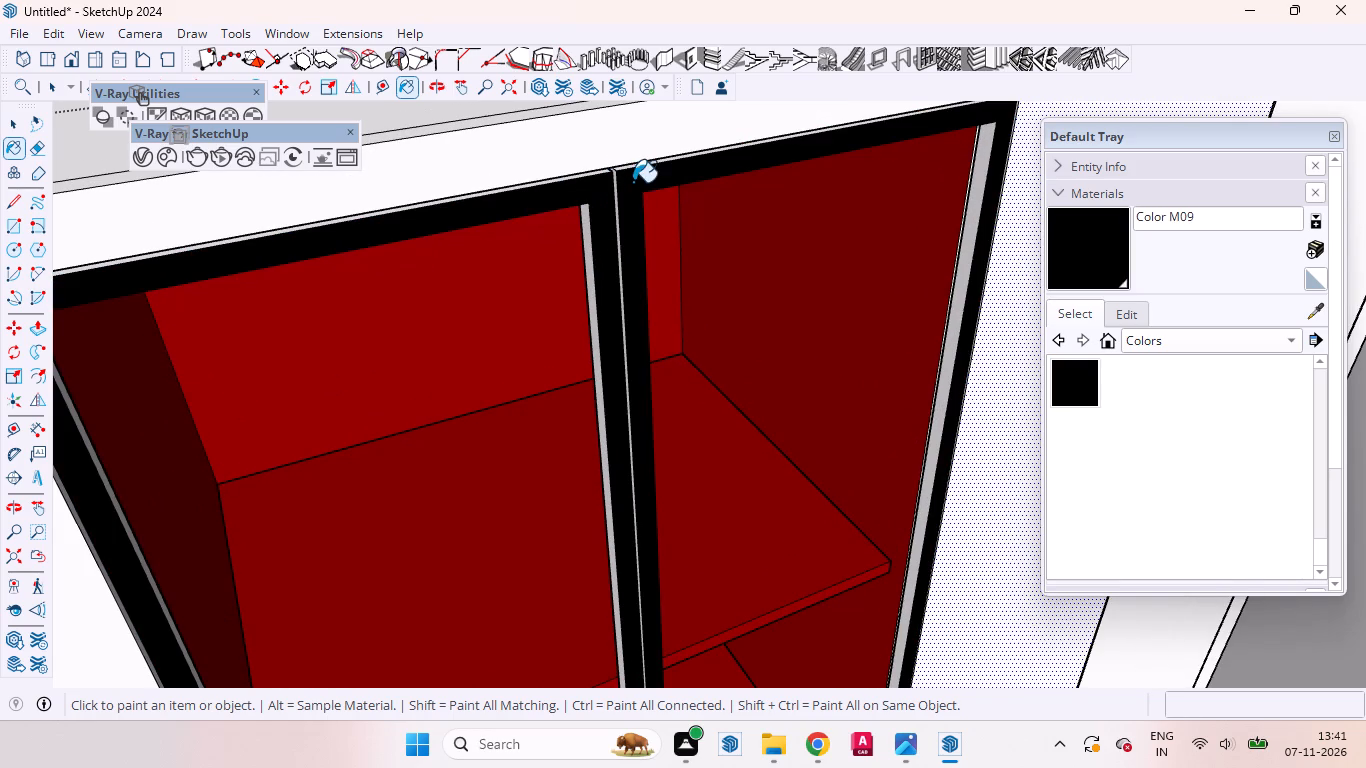
Paint the top edges, meeting edges and inner central-stile edges of the two door frames with Color M09.
scroll(632, 167, "up", 20)
scroll(632, 167, "up", 6)
scroll(617, 165, "down", 2)
scroll(621, 180, "up", 9)
left_click(620, 175)
left_click(598, 209)
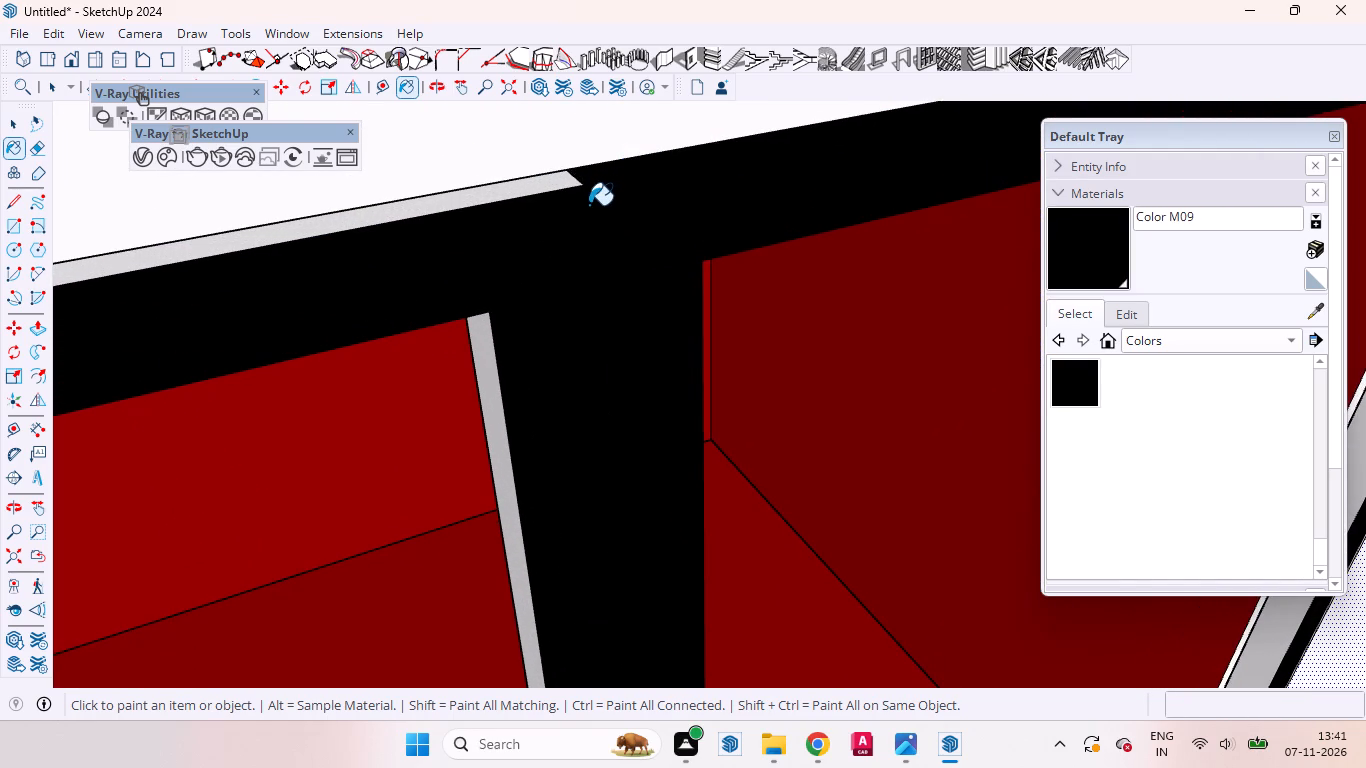
left_click(547, 189)
left_click(482, 383)
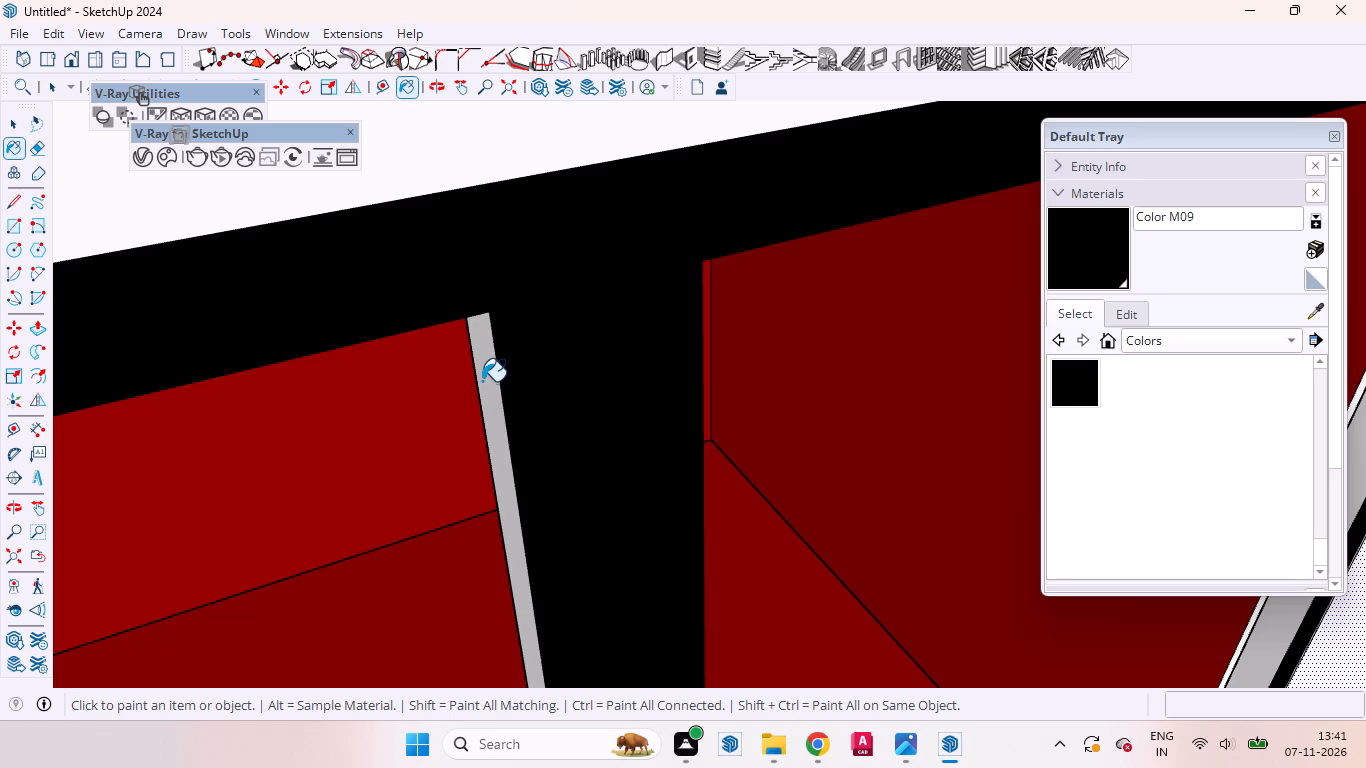
middle_click_drag(679, 300, 423, 310)
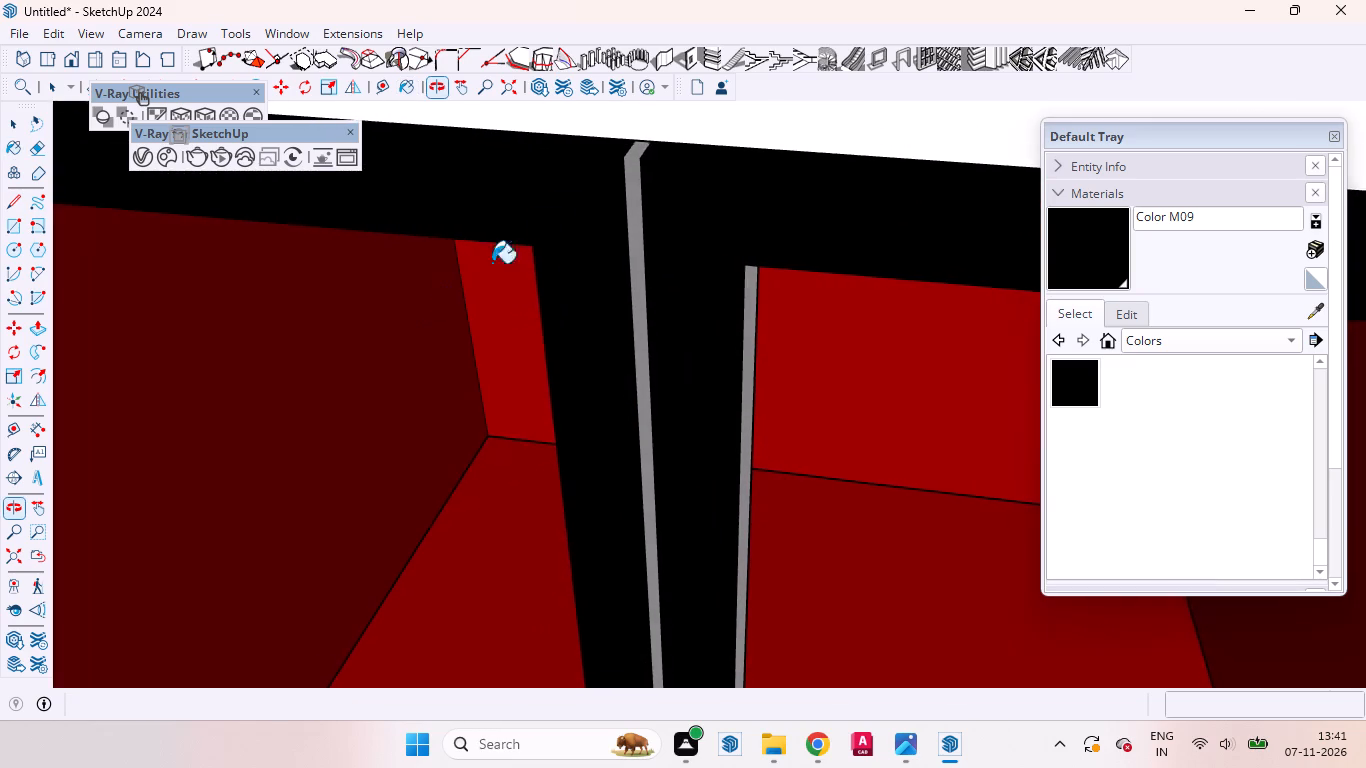
left_click(631, 194)
middle_click_drag(686, 302, 576, 148)
scroll(686, 302, "up", 1)
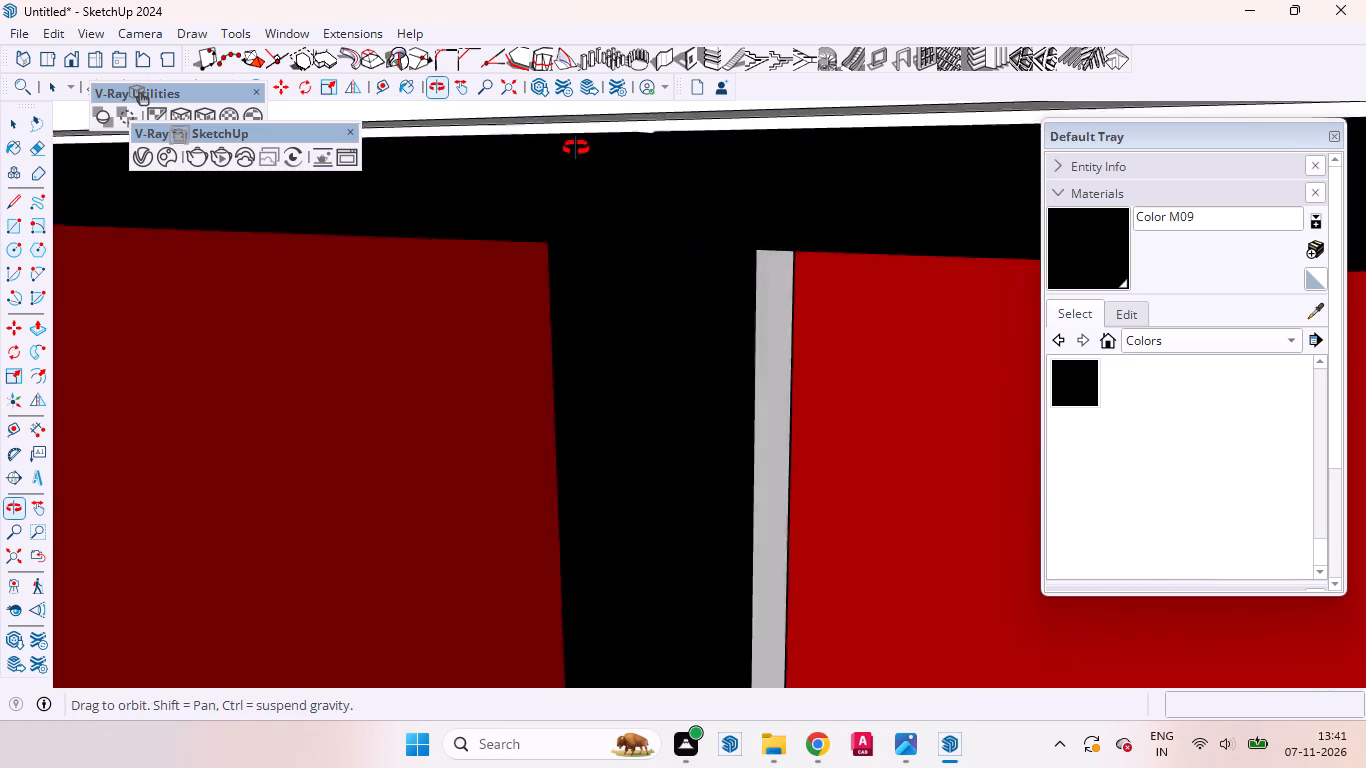
middle_click_drag(576, 148, 462, 117)
left_click(781, 318)
Paint the undersides of both frames' top rails and the inner edge of the left frame's outer stile with Color M09.
middle_click_drag(781, 346, 796, 223)
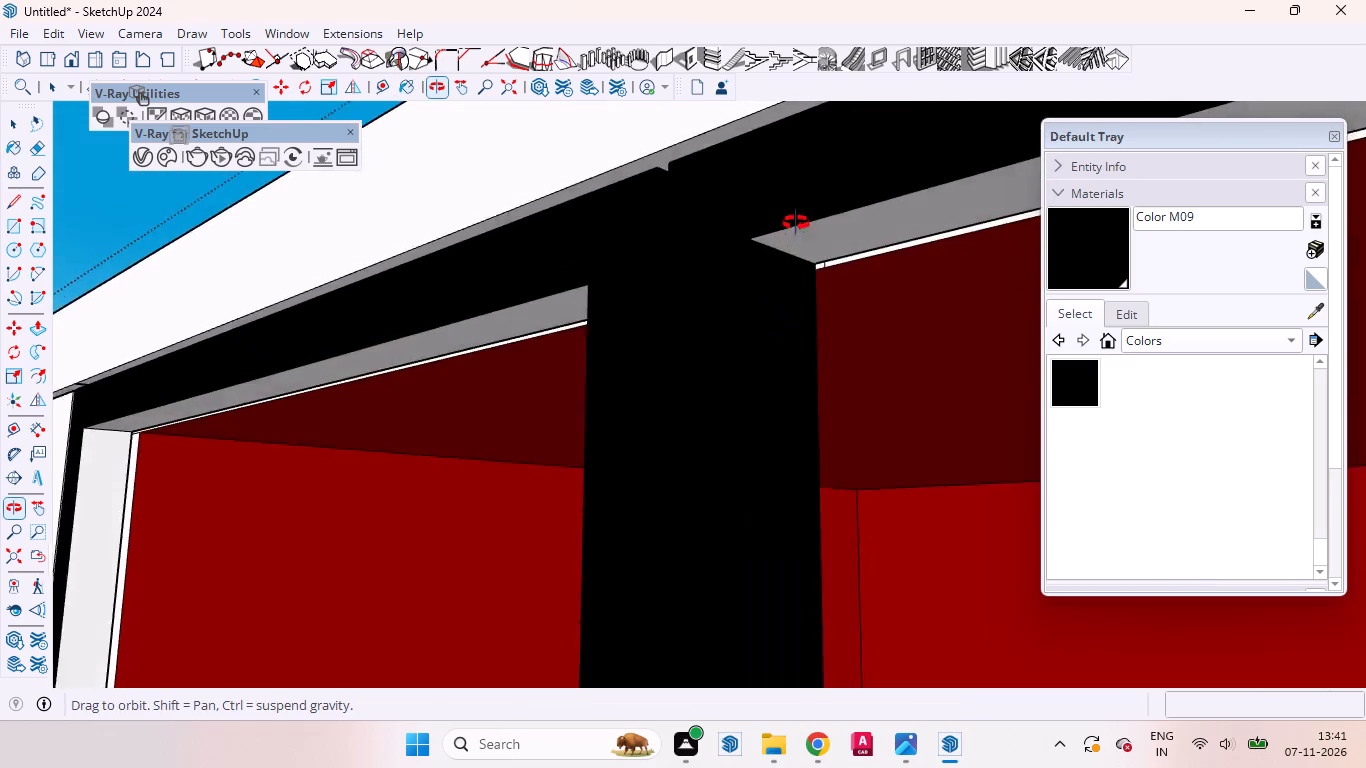
middle_click_drag(796, 223, 800, 179)
scroll(804, 172, "up", 1)
left_click(858, 224)
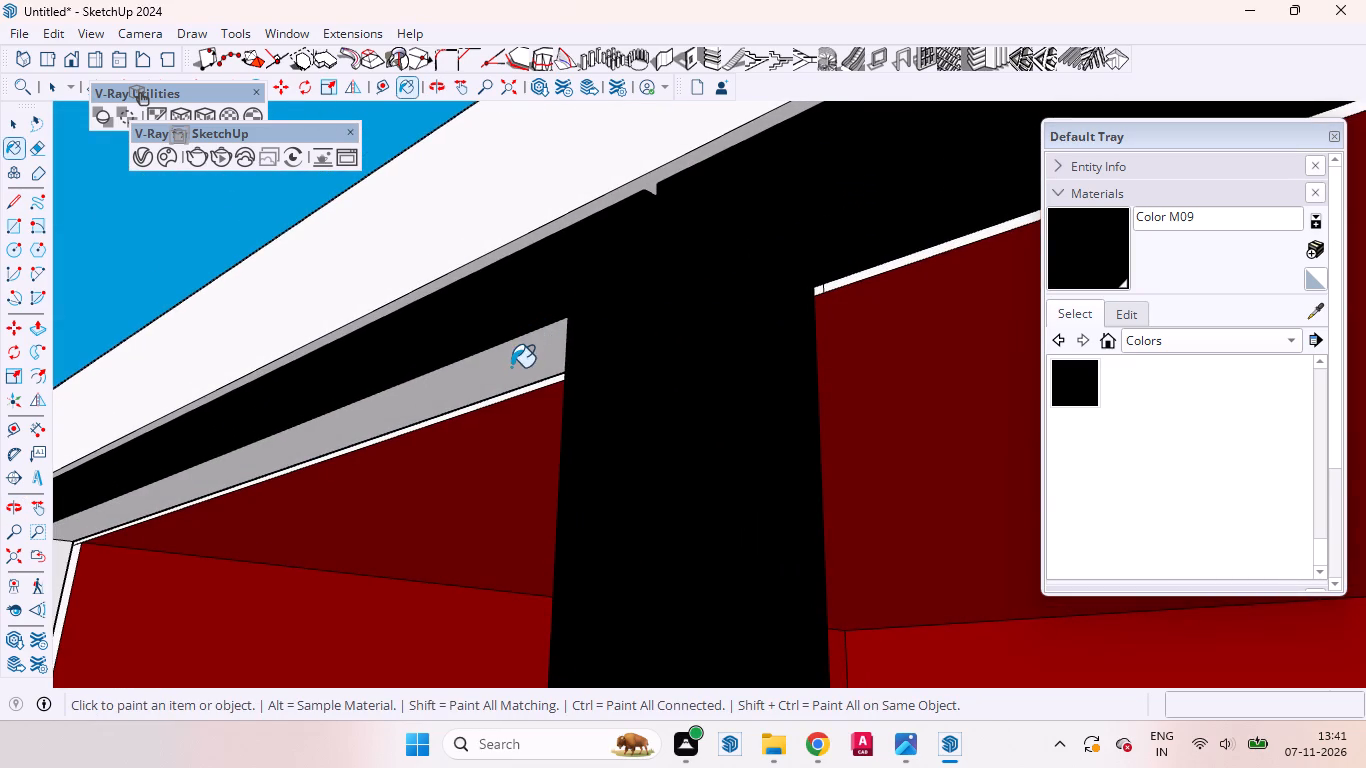
left_click(511, 367)
scroll(641, 389, "down", 4)
scroll(834, 315, "down", 4)
scroll(607, 321, "down", 3)
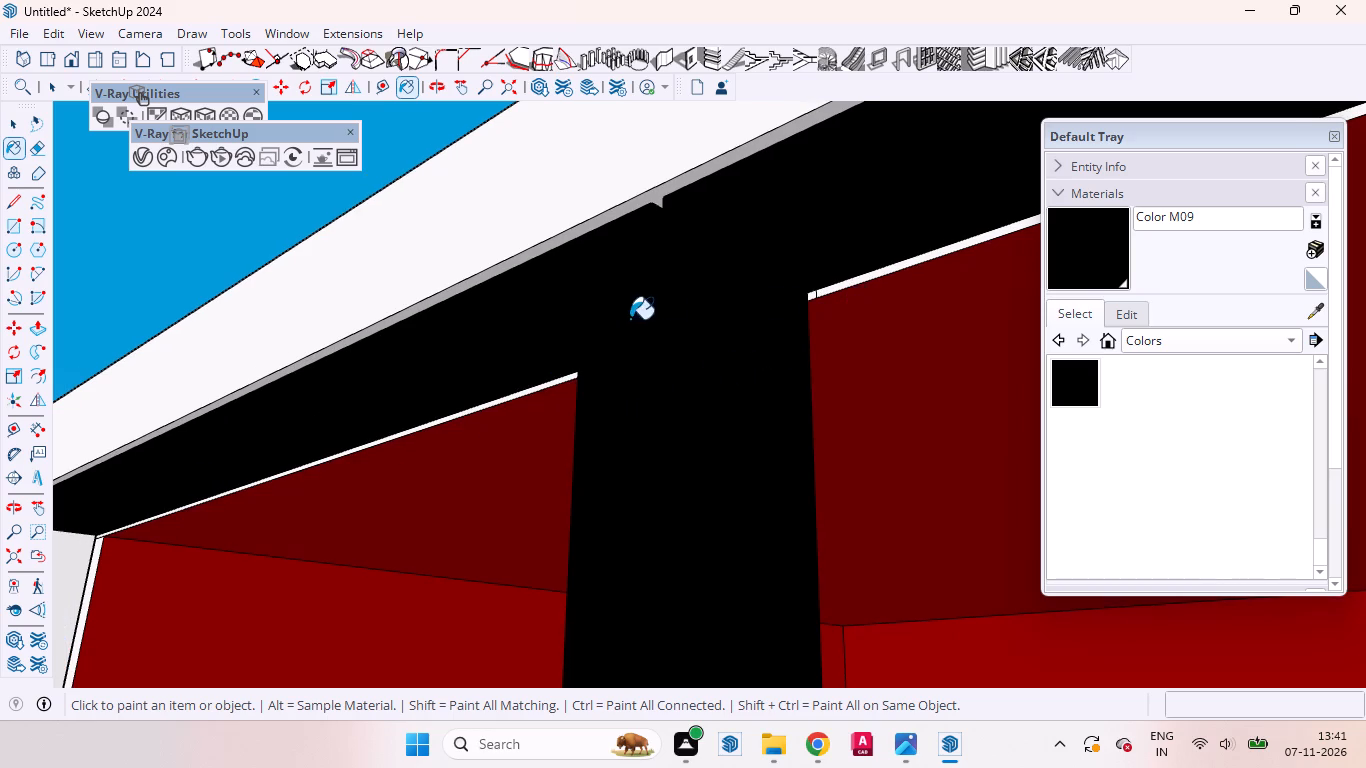
scroll(630, 319, "down", 1)
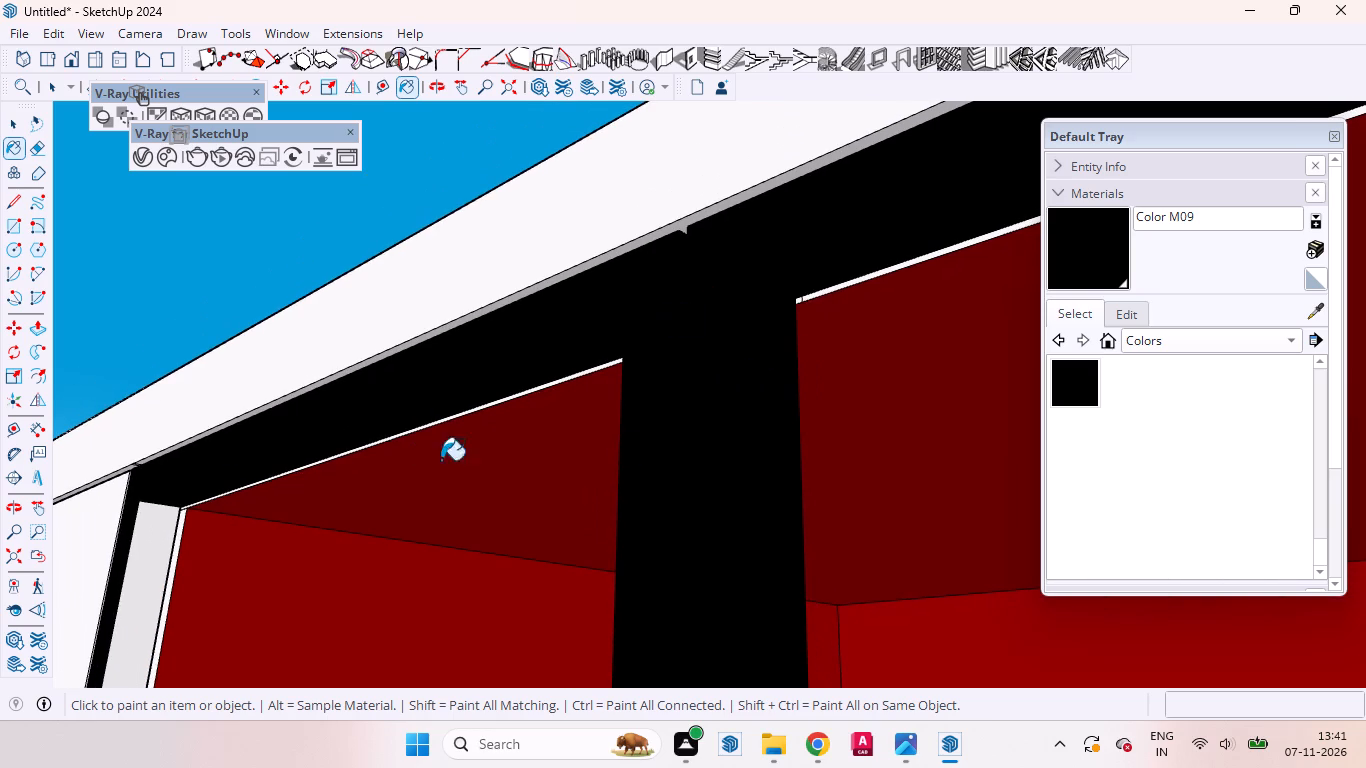
scroll(799, 492, "down", 4)
scroll(934, 309, "up", 1)
scroll(936, 302, "down", 12)
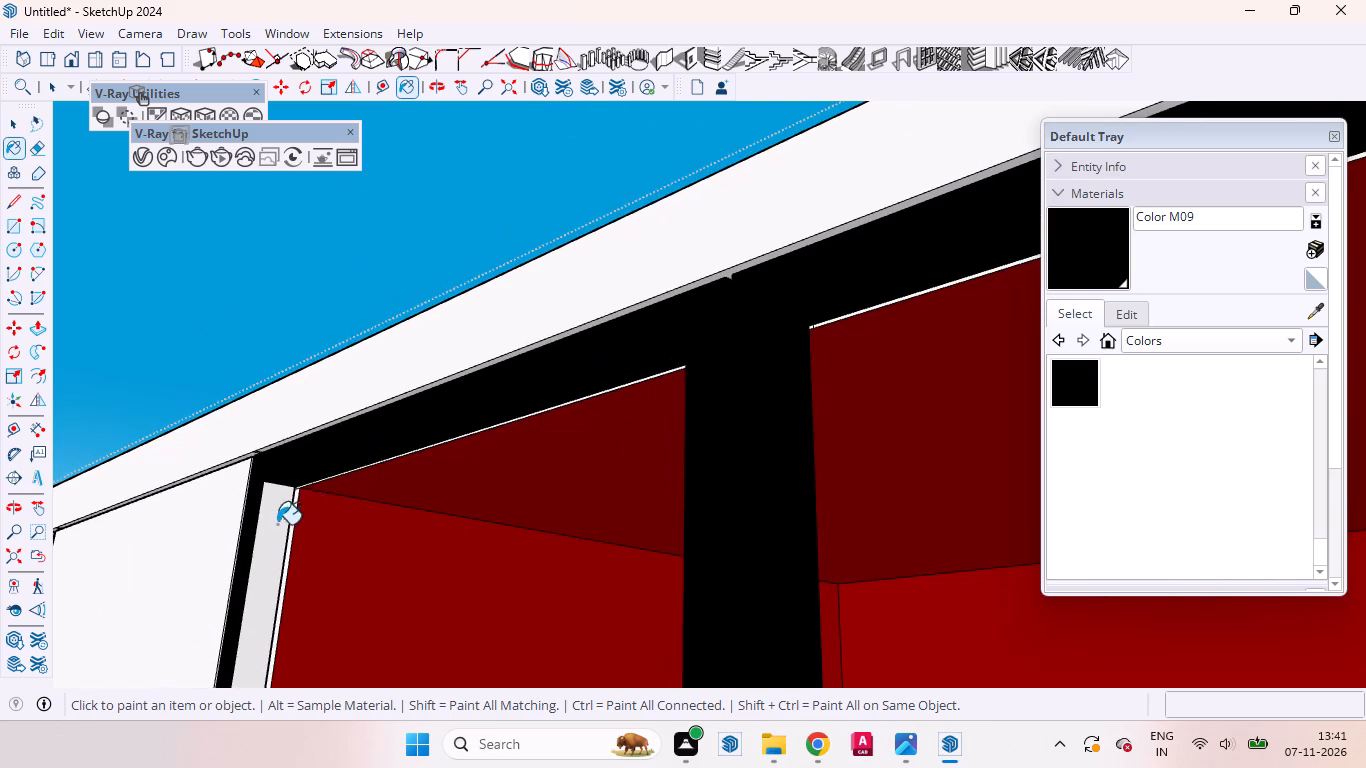
left_click(293, 529)
Paint the inner edge of the right frame's outer stile with Color M09.
middle_click_drag(408, 505, 672, 592)
scroll(575, 466, "down", 12)
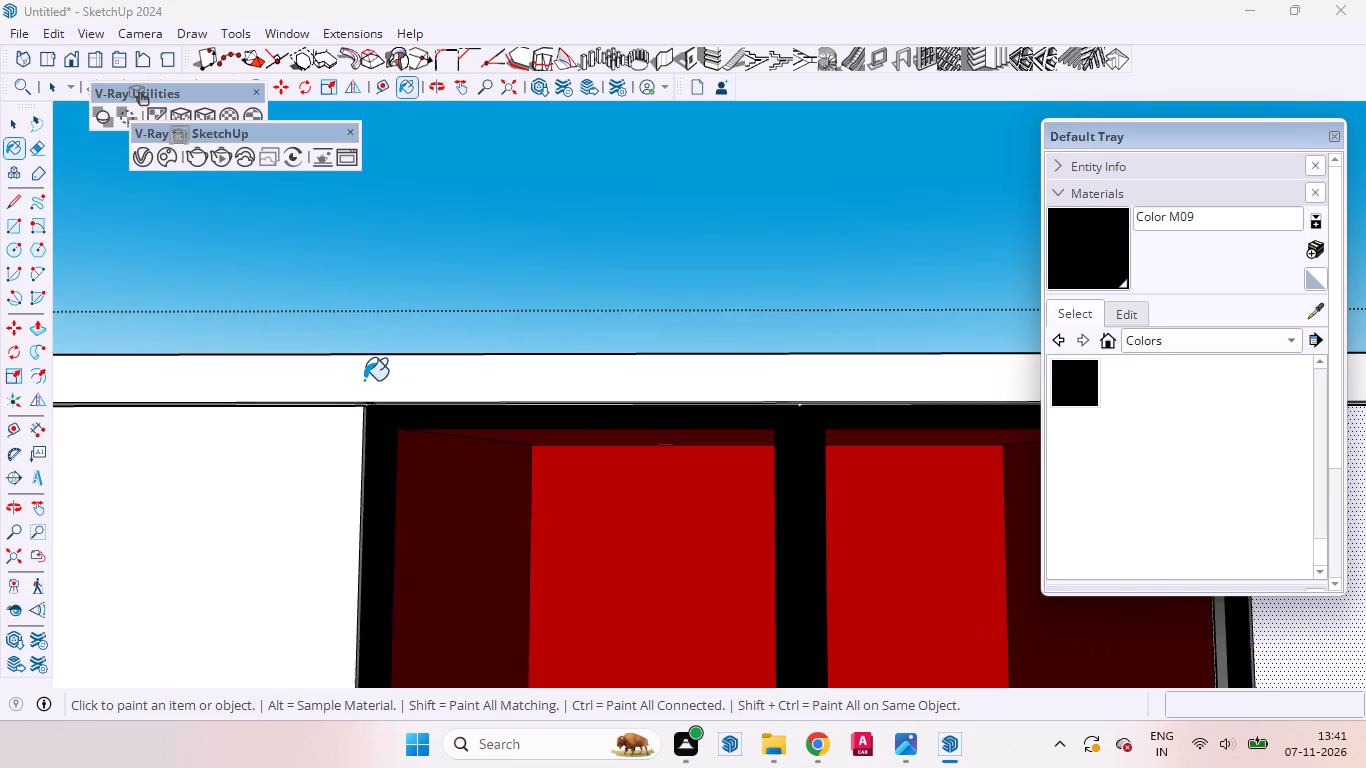
scroll(364, 380, "down", 15)
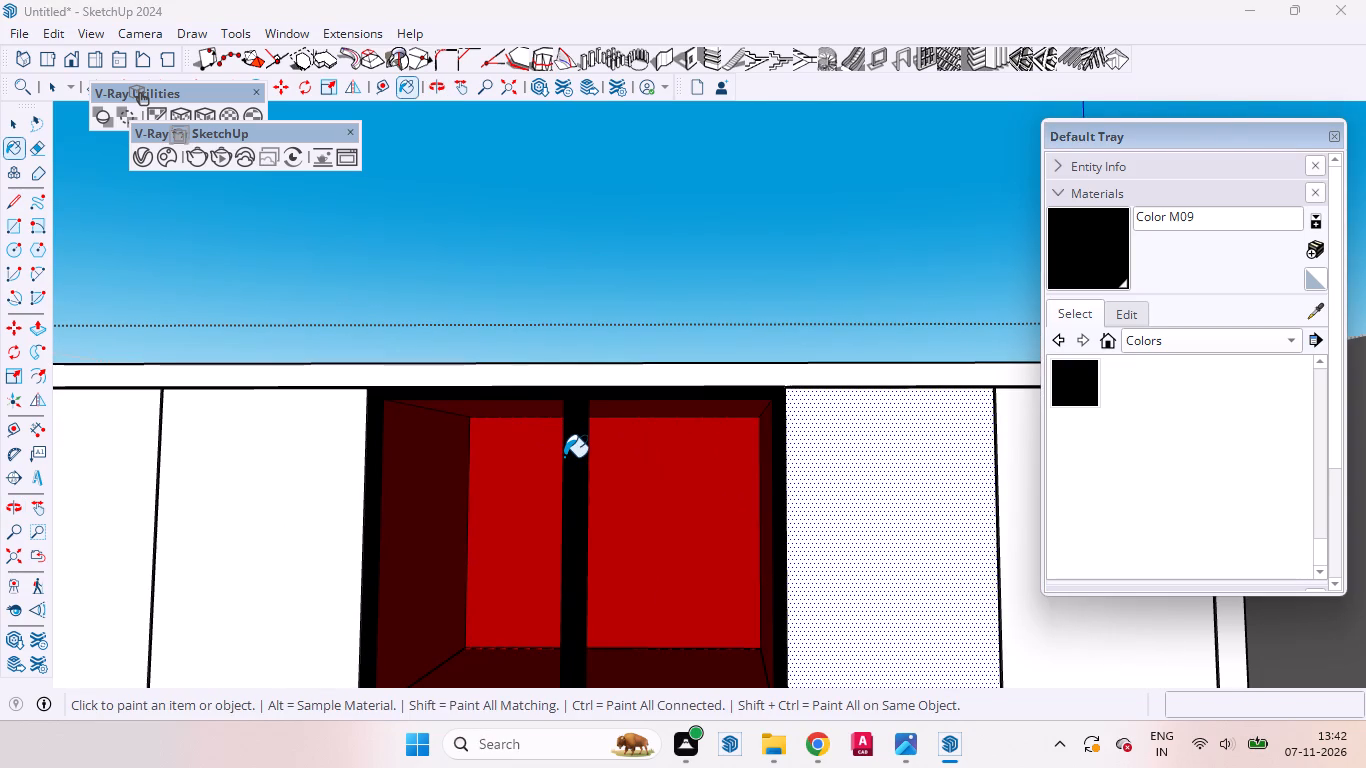
middle_click_drag(728, 502, 821, 532)
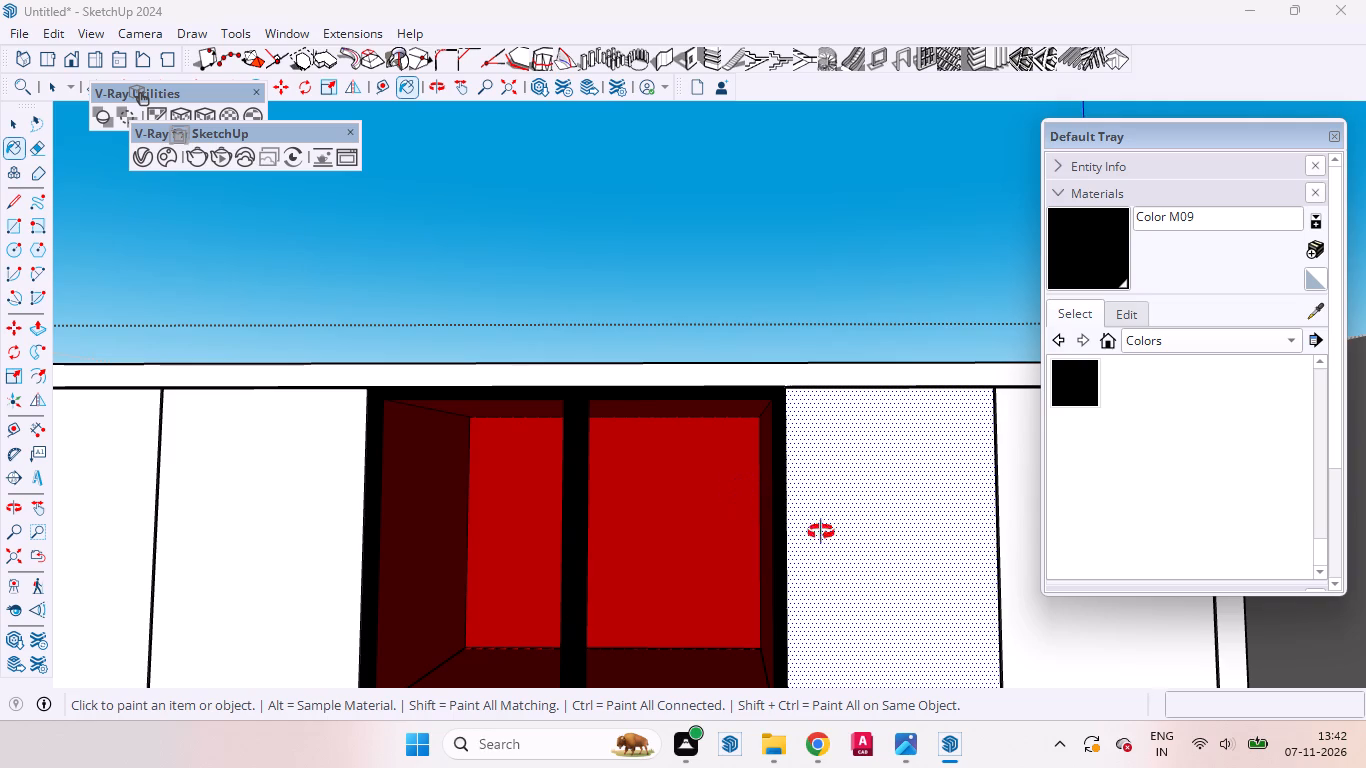
middle_click_drag(821, 532, 1009, 574)
scroll(997, 495, "up", 9)
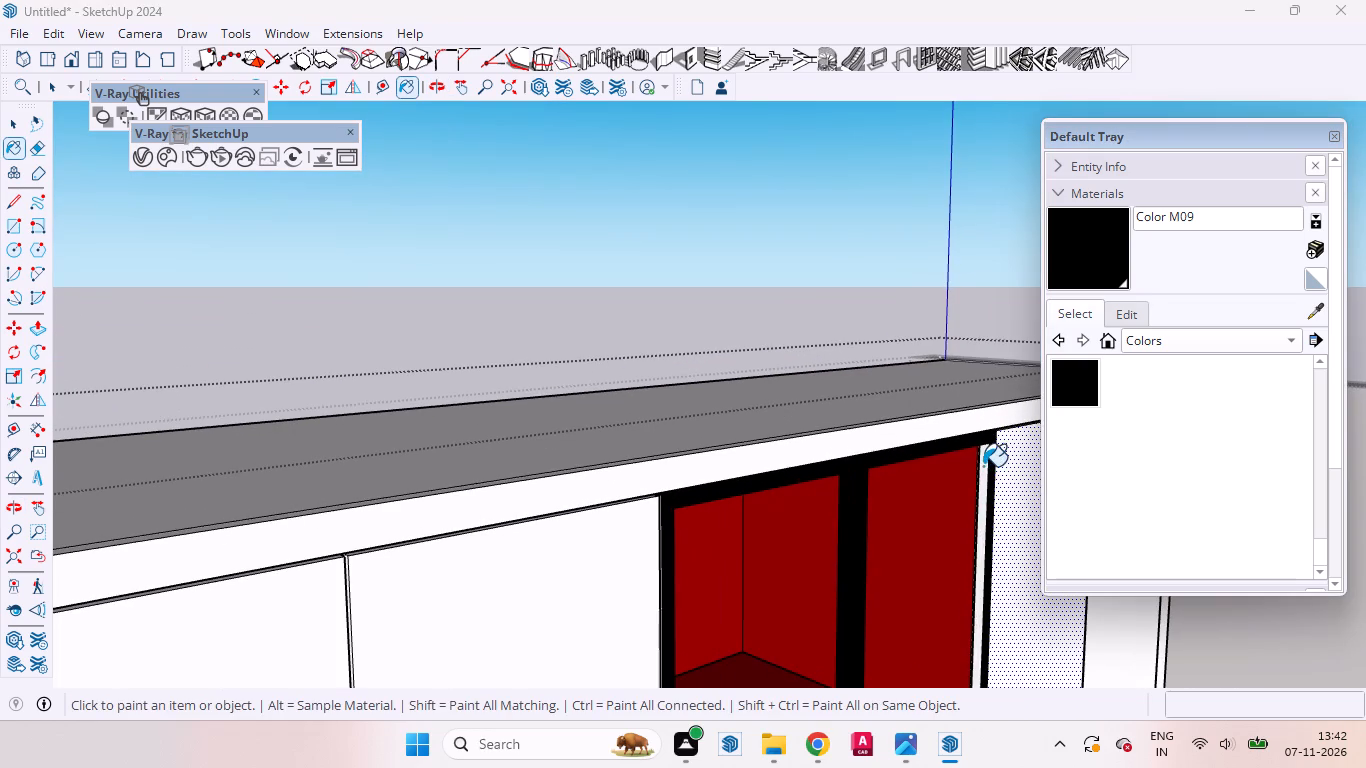
left_click(983, 466)
Paint the upper edges of both door frames' bottom rails with Color M09.
scroll(607, 302, "down", 9)
scroll(475, 288, "down", 7)
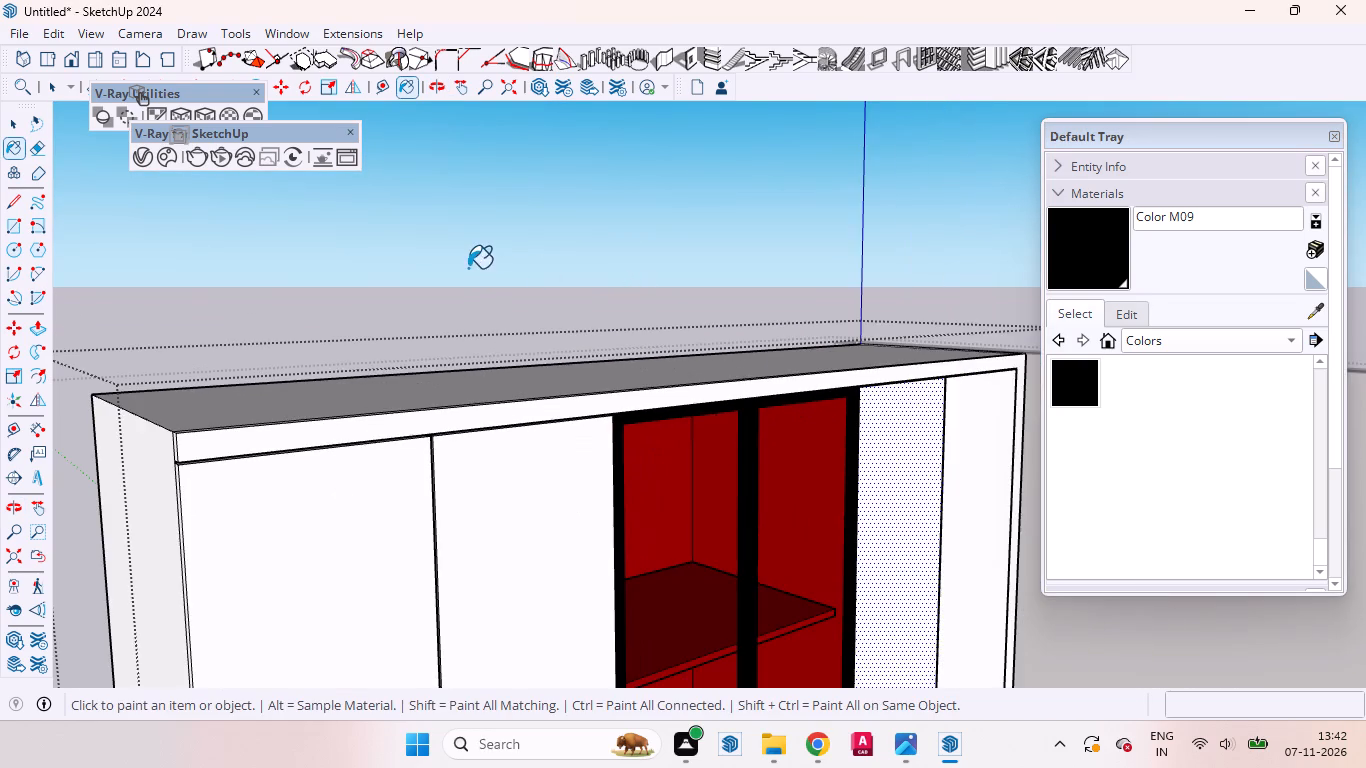
scroll(468, 268, "down", 2)
scroll(468, 268, "up", 1)
scroll(468, 268, "down", 16)
scroll(515, 256, "up", 1)
scroll(515, 256, "down", 7)
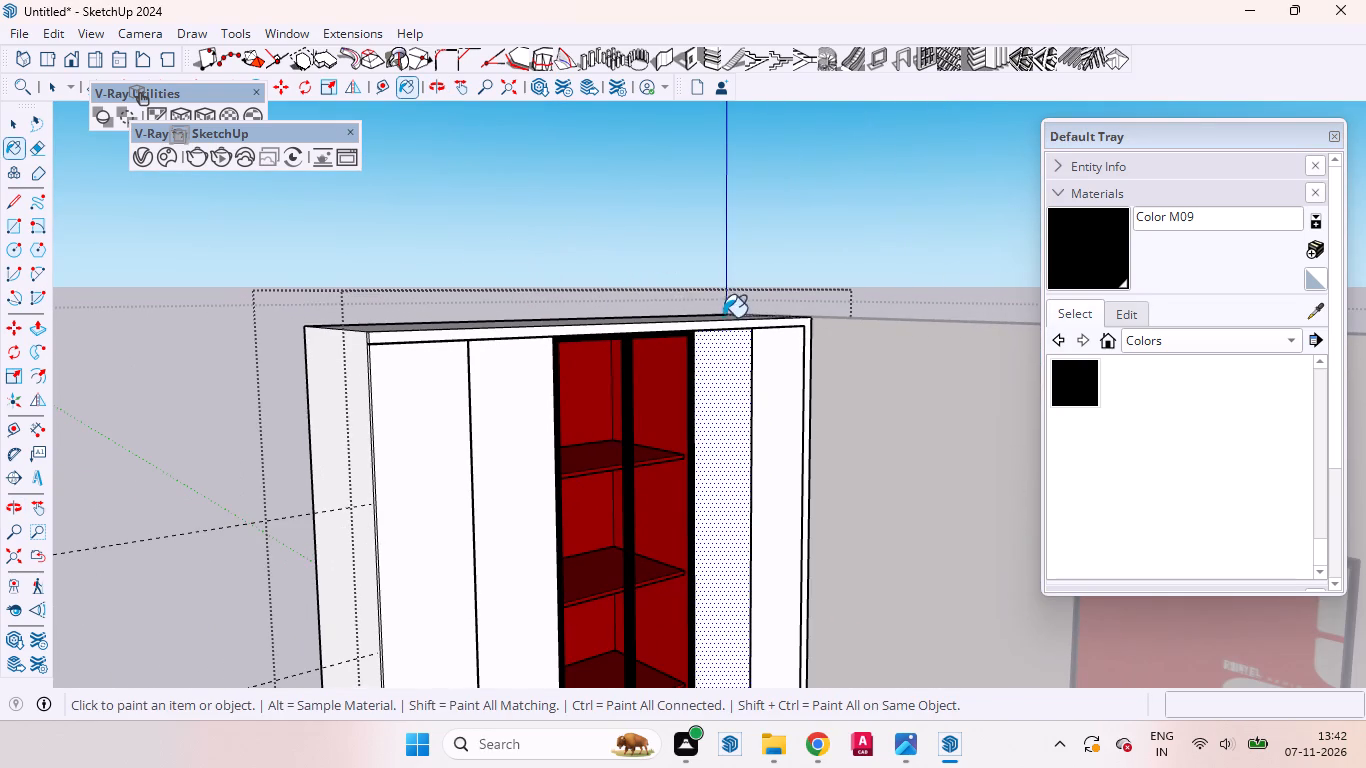
middle_click_drag(722, 341, 621, 725)
scroll(660, 562, "up", 12)
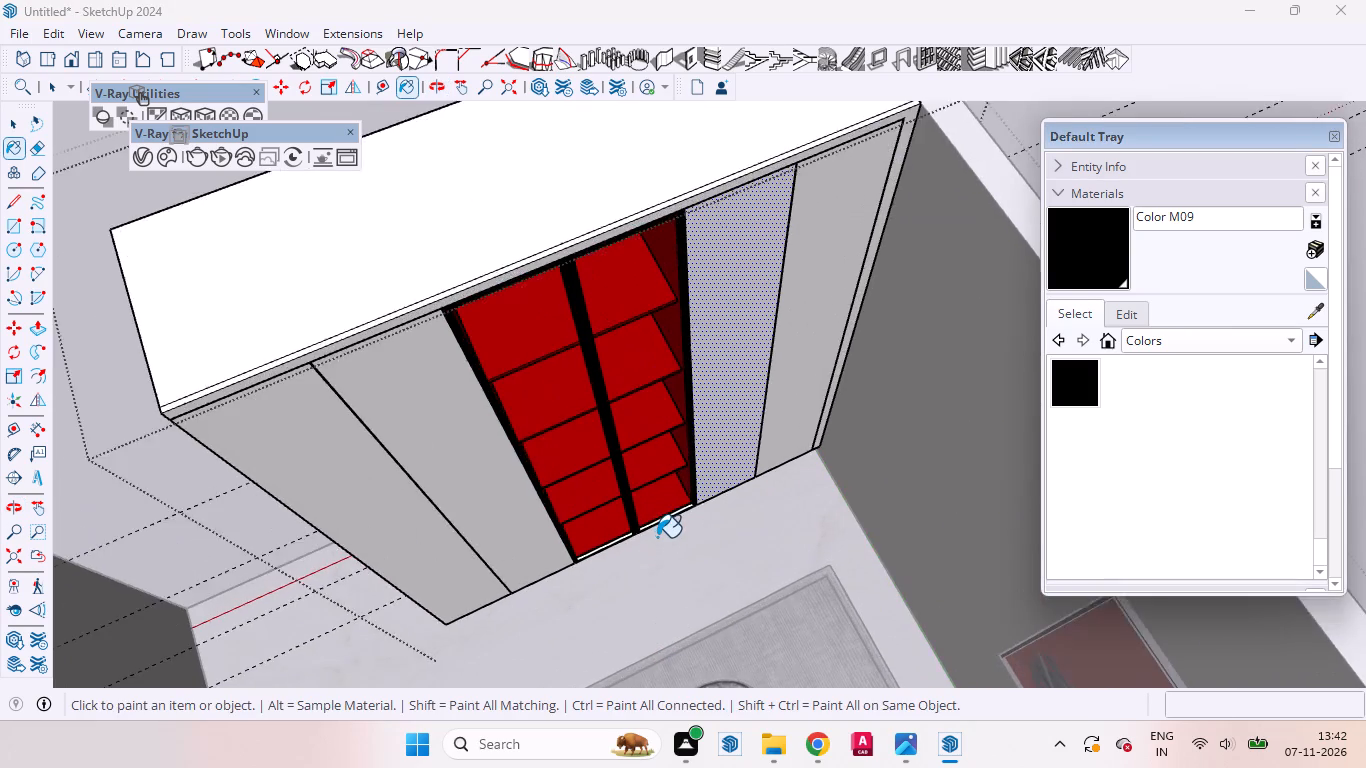
scroll(657, 537, "up", 18)
scroll(657, 531, "down", 1)
scroll(657, 531, "up", 9)
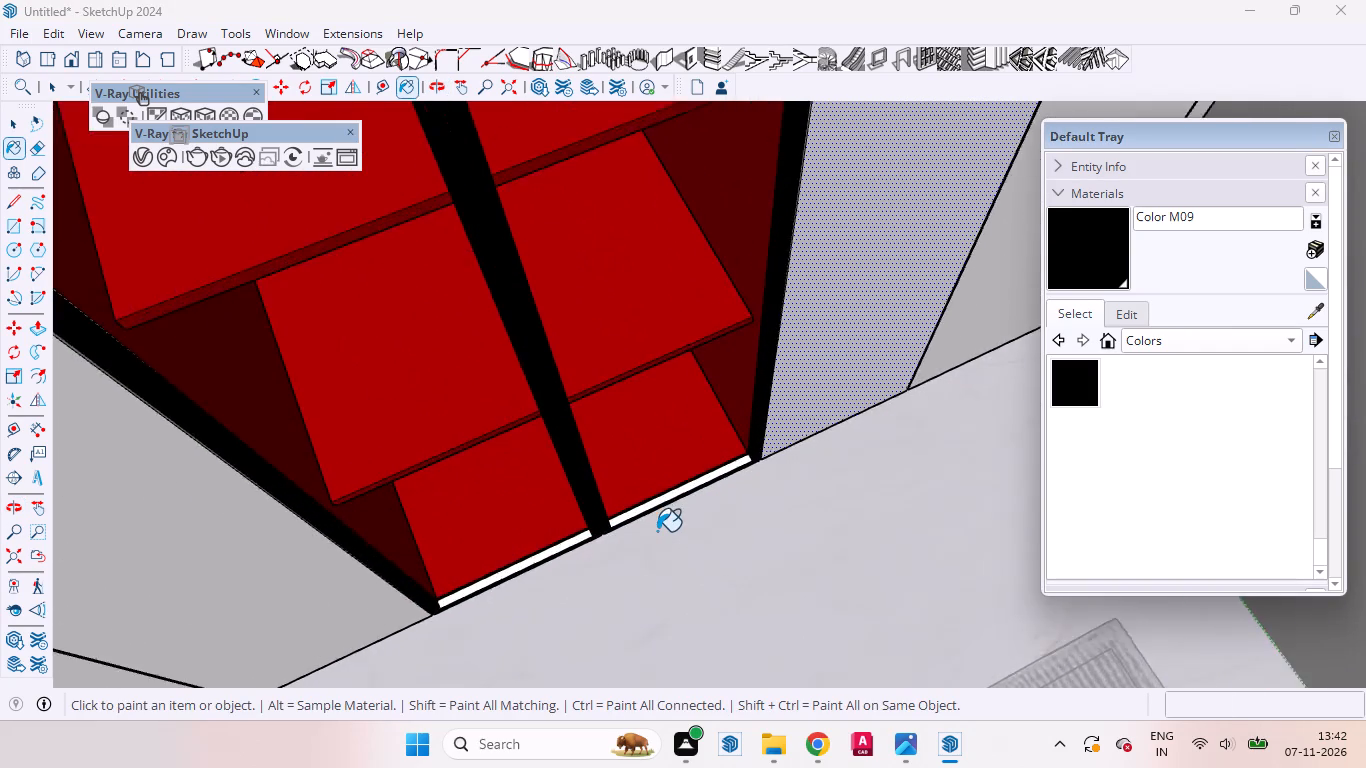
scroll(657, 531, "up", 18)
left_click(667, 478)
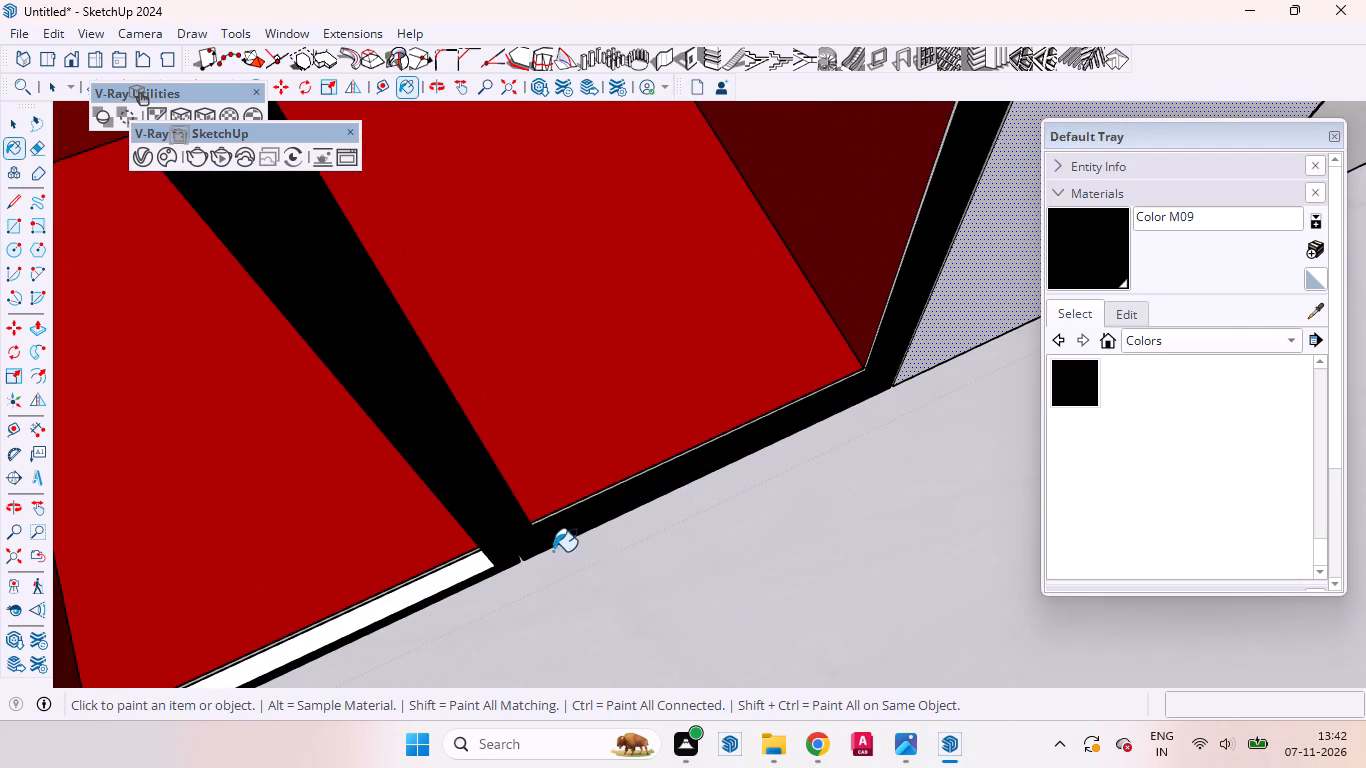
left_click(430, 586)
Paint the bottom edges of both door frames with Color M09.
middle_click_drag(538, 566, 434, 288)
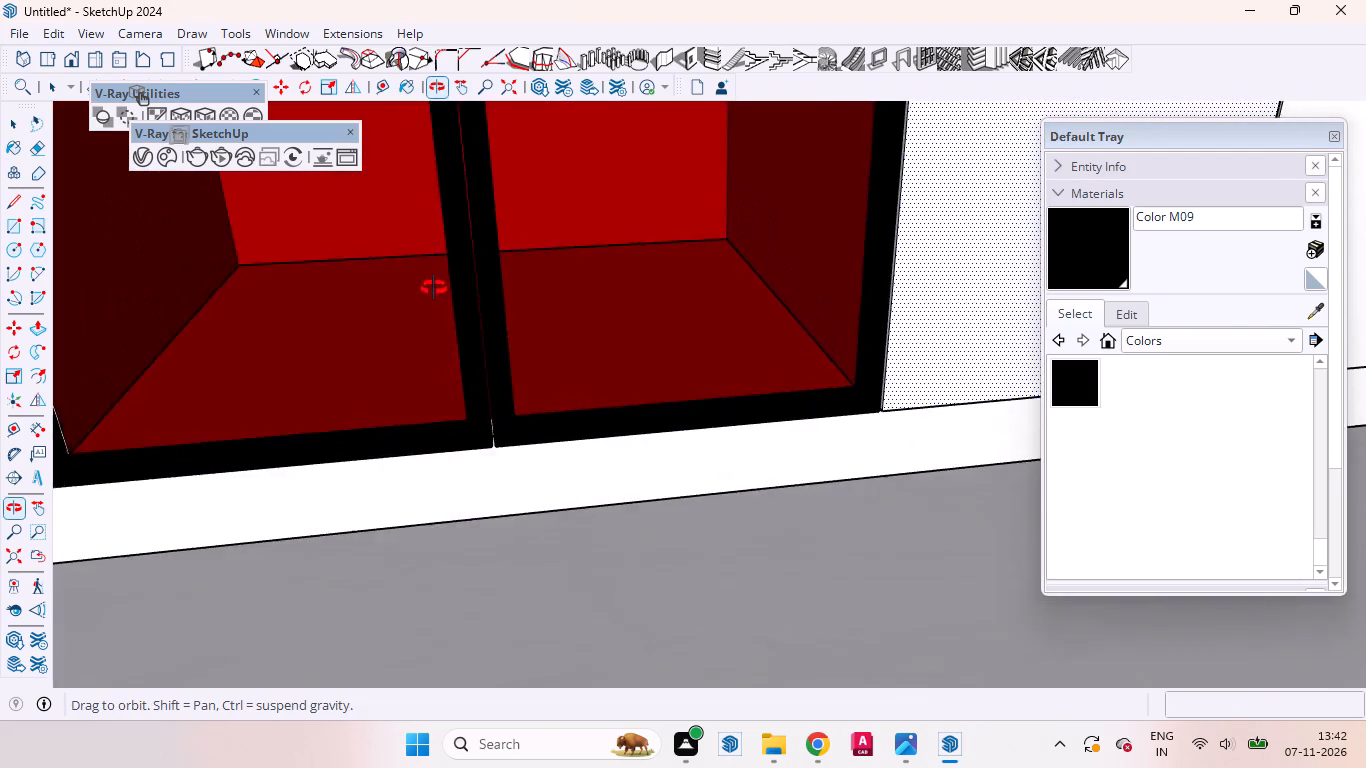
middle_click_drag(434, 288, 464, 164)
scroll(631, 424, "up", 10)
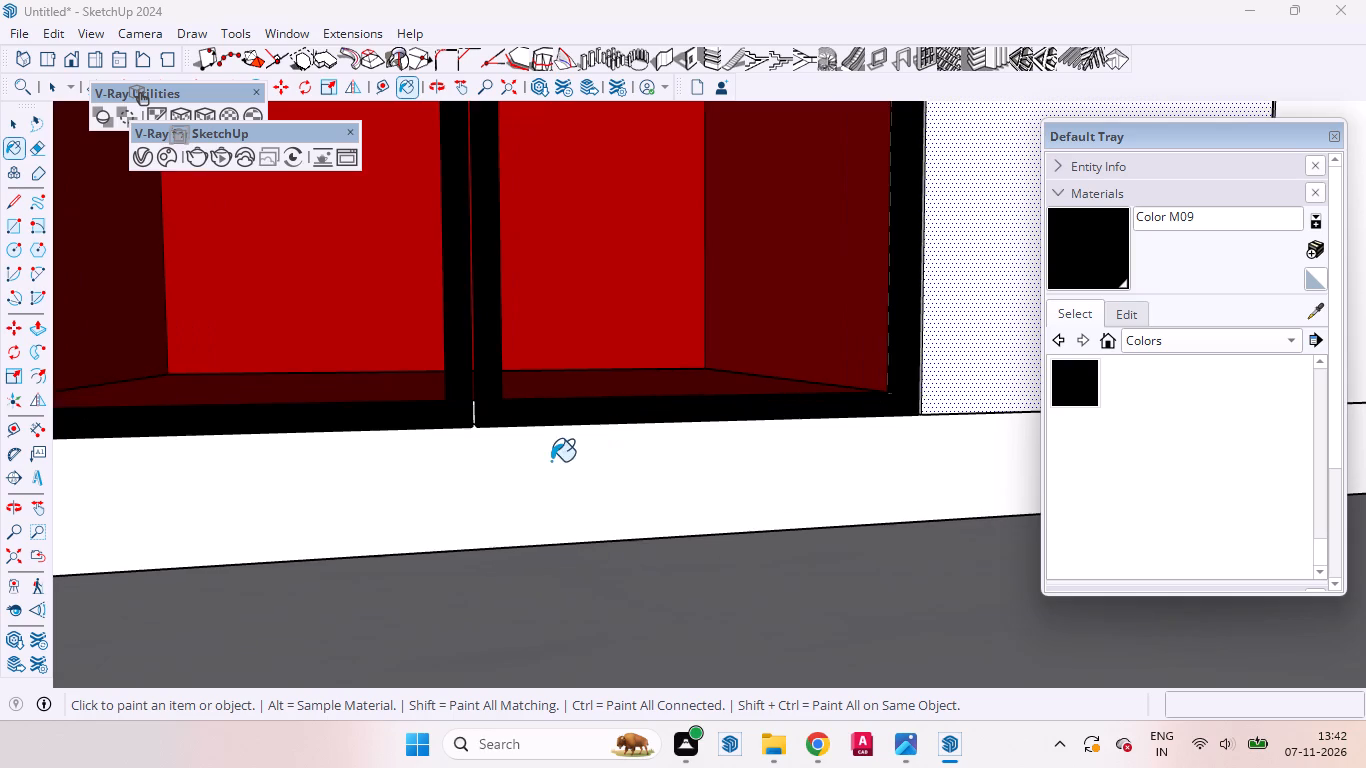
scroll(540, 467, "up", 1)
middle_click_drag(539, 467, 521, 387)
scroll(514, 392, "up", 1)
scroll(514, 392, "down", 1)
scroll(514, 392, "up", 5)
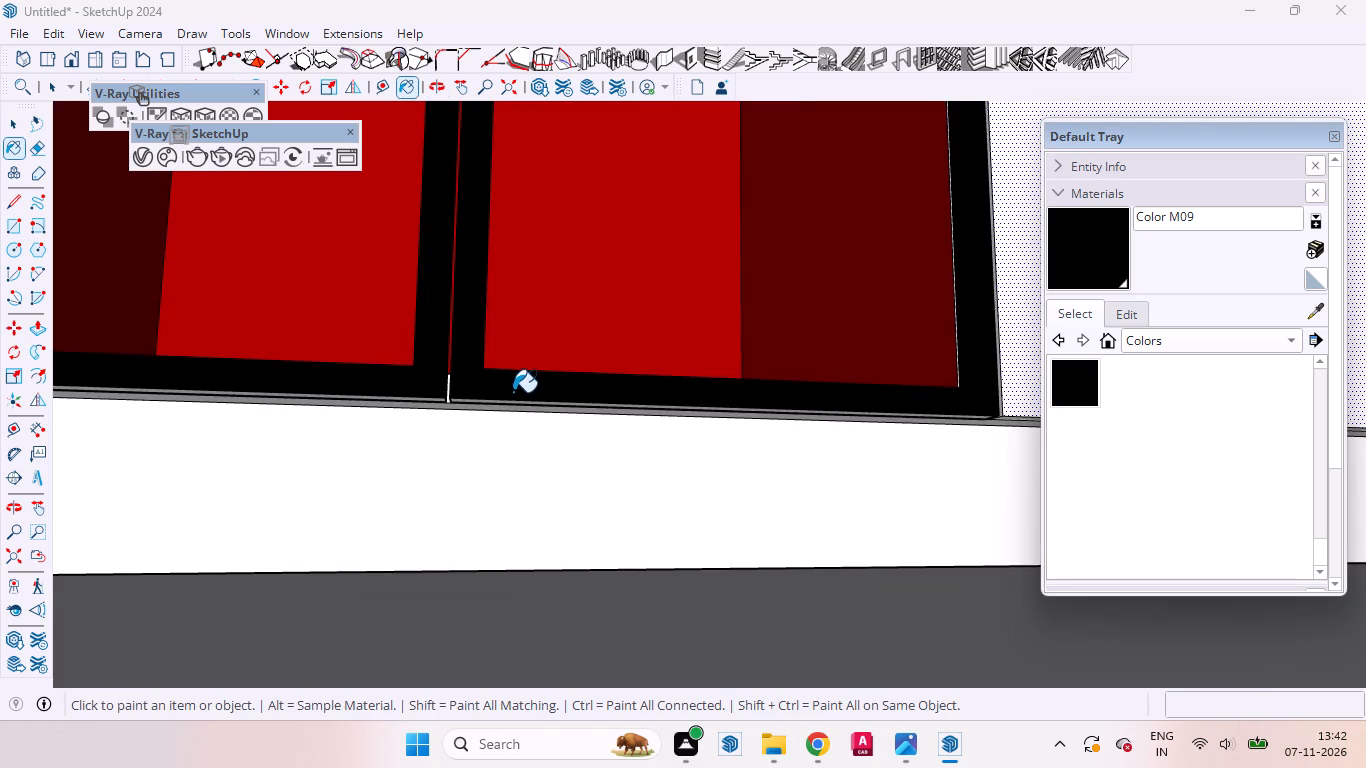
scroll(513, 392, "up", 20)
scroll(513, 392, "up", 3)
middle_click_drag(481, 424, 498, 349)
left_click(466, 368)
left_click(338, 356)
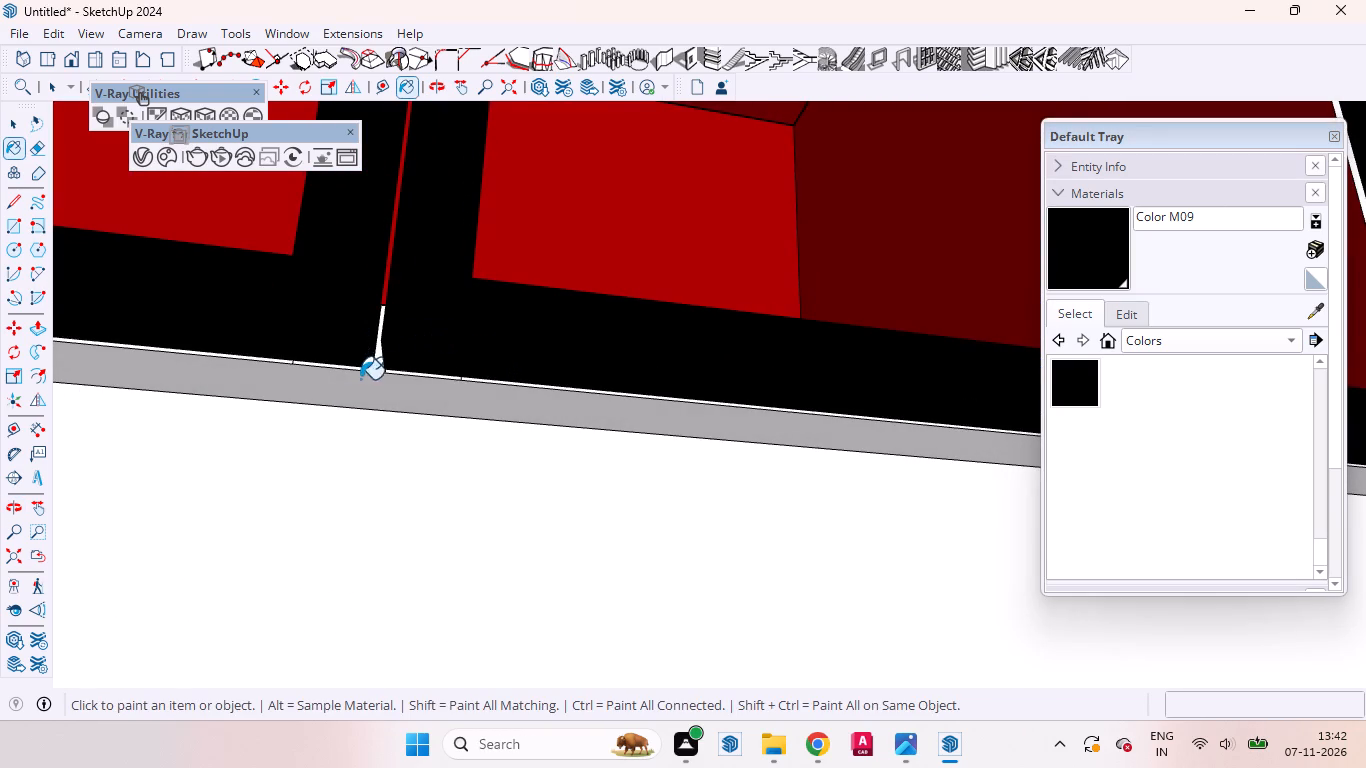
Paint the outer side edge of the right door frame, next to the adjoining wardrobe door, with Color M09.
middle_click_drag(410, 373, 286, 609)
scroll(286, 609, "up", 1)
scroll(447, 490, "down", 11)
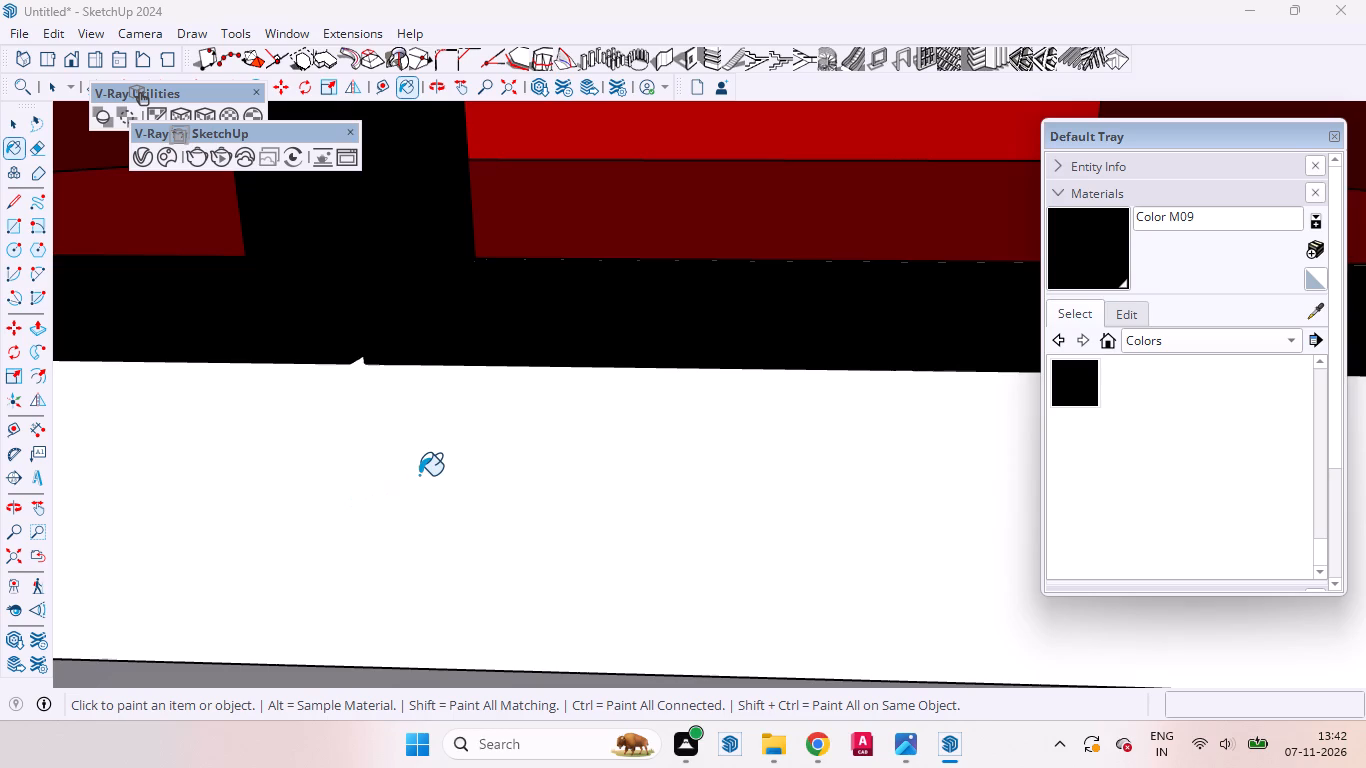
scroll(419, 475, "down", 18)
middle_click_drag(584, 410, 526, 502)
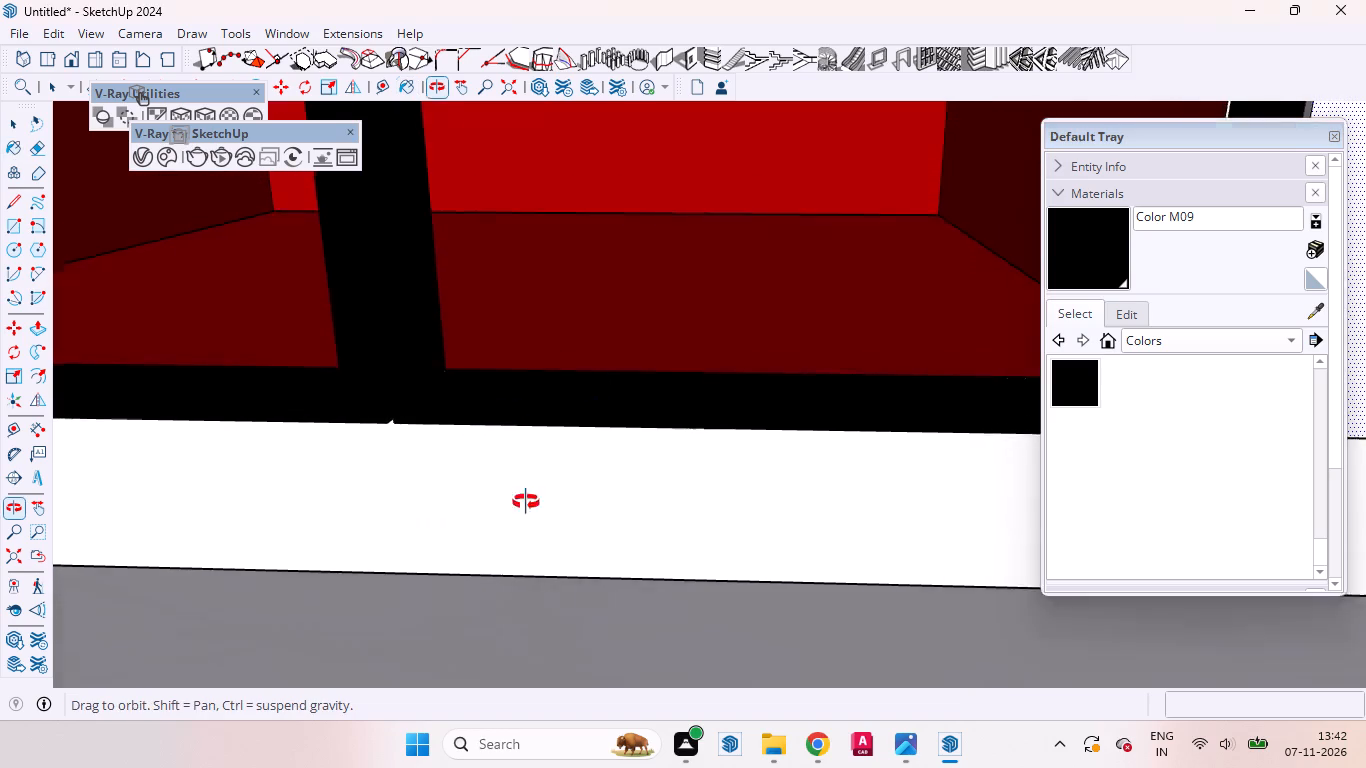
middle_click_drag(526, 502, 465, 576)
scroll(445, 449, "down", 20)
scroll(445, 449, "down", 1)
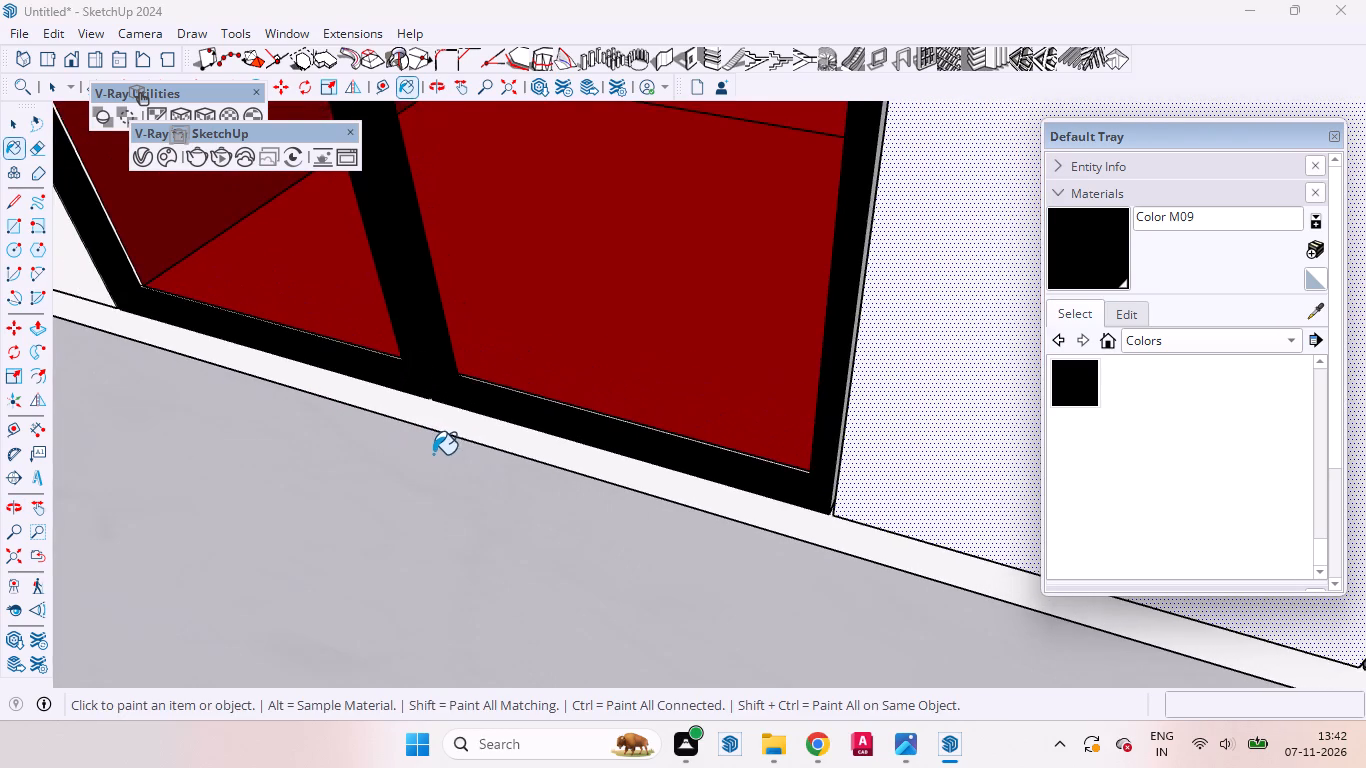
scroll(433, 454, "down", 2)
scroll(704, 314, "up", 18)
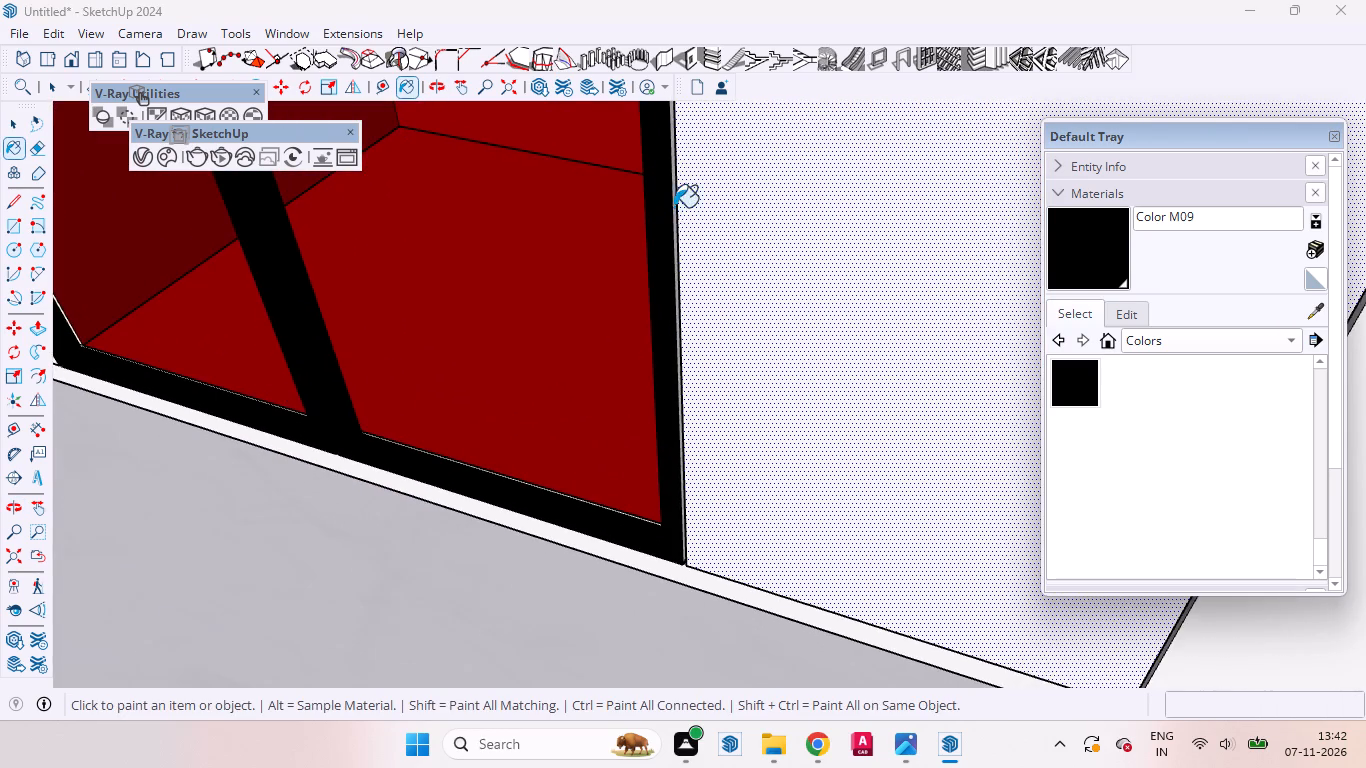
scroll(674, 207, "up", 15)
scroll(679, 199, "down", 1)
scroll(679, 199, "up", 17)
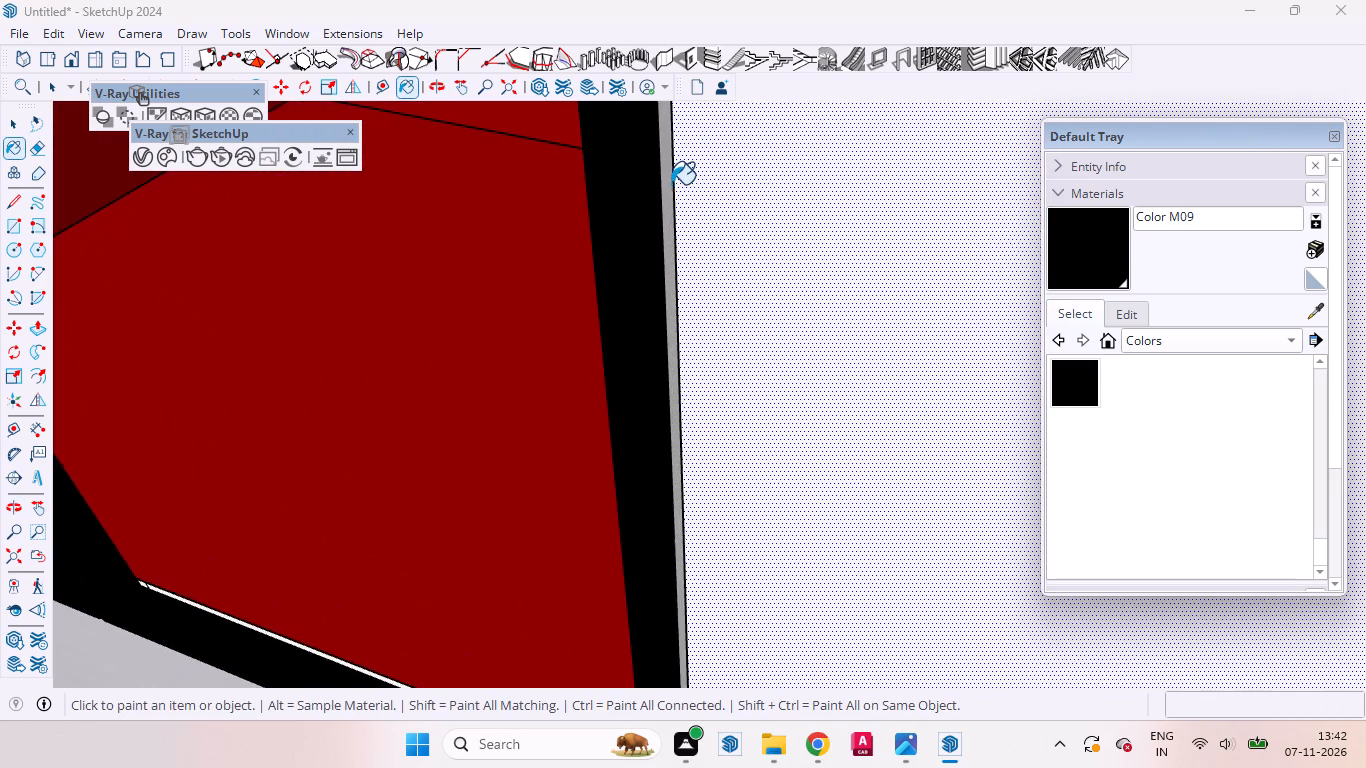
scroll(671, 184, "up", 7)
left_click(659, 174)
Paint the outer side edge of the left door frame, next to the adjoining wardrobe door, with Color M09.
middle_click_drag(671, 274, 748, 290)
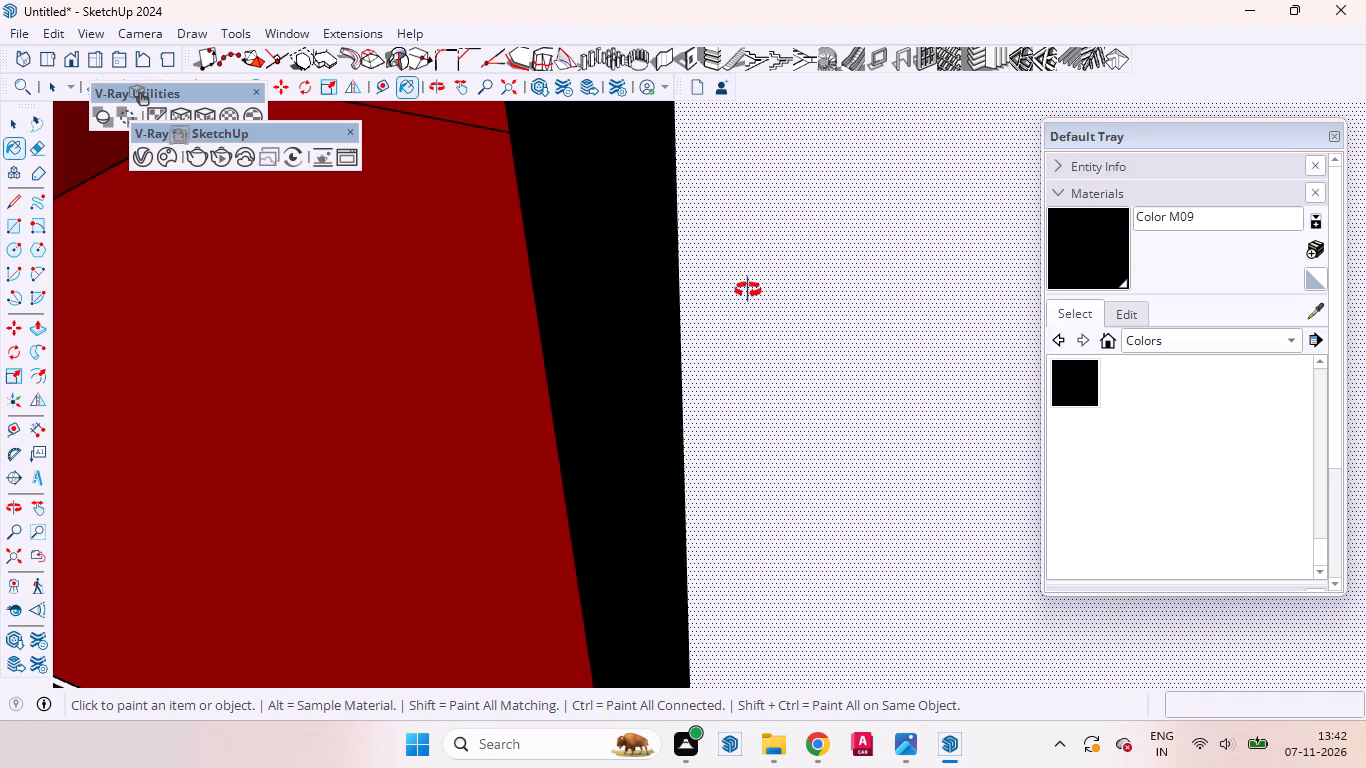
middle_click_drag(748, 290, 924, 283)
scroll(924, 283, "up", 2)
scroll(896, 295, "down", 20)
scroll(896, 295, "down", 3)
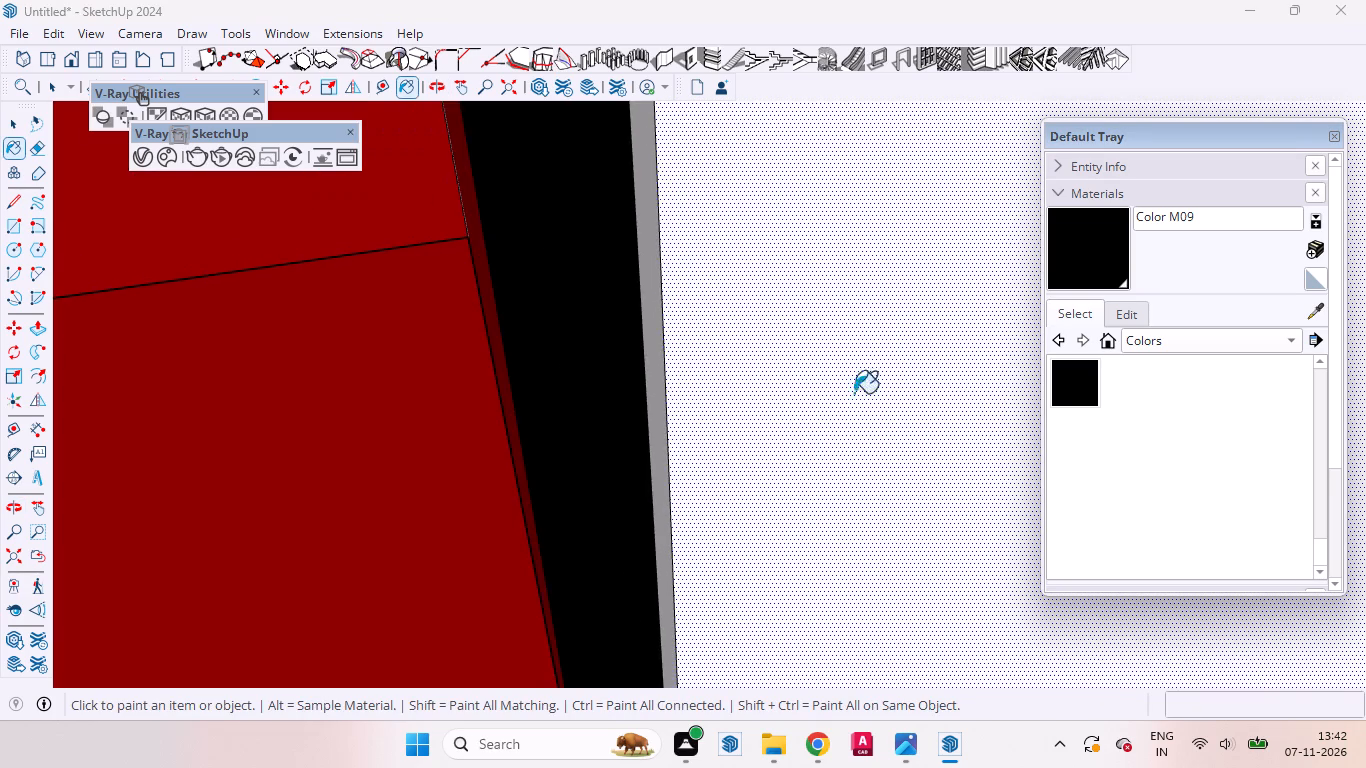
scroll(854, 393, "down", 20)
scroll(854, 393, "down", 2)
scroll(792, 320, "down", 9)
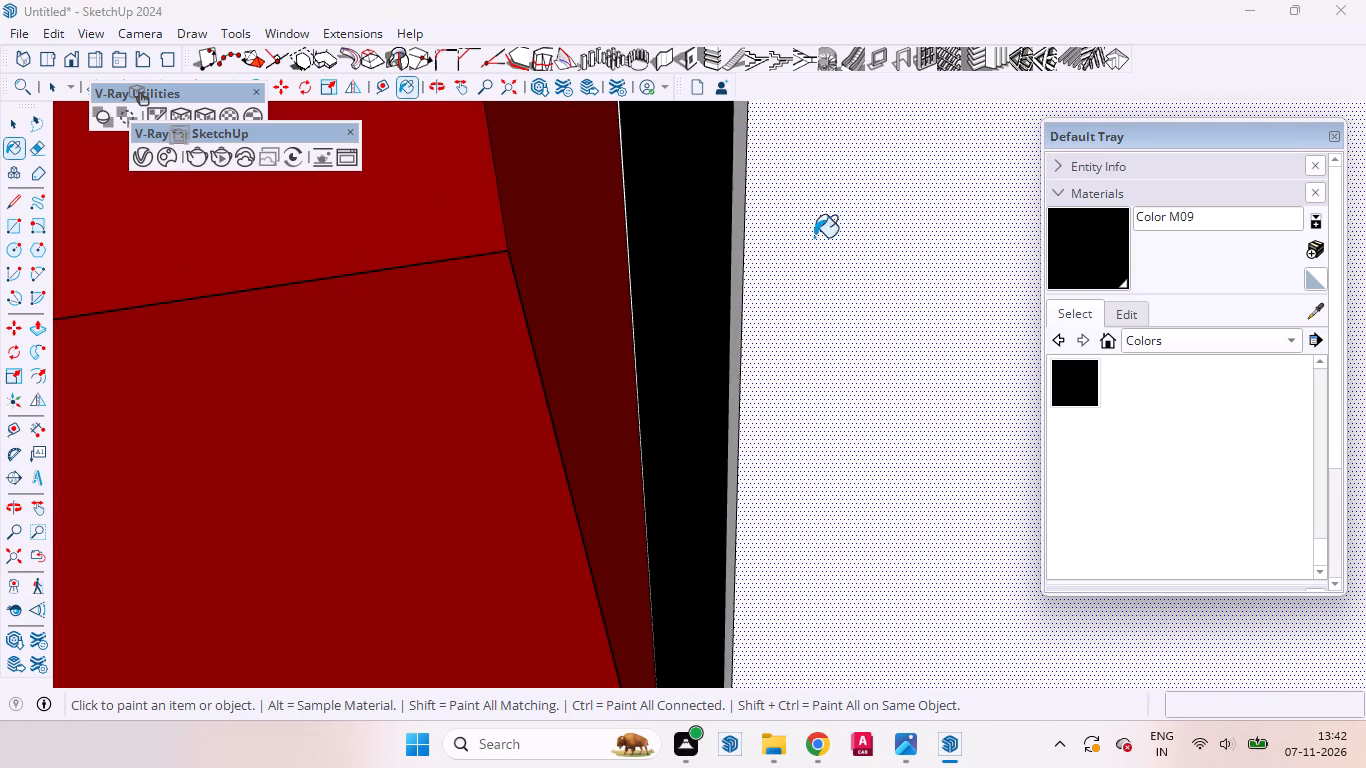
scroll(814, 237, "down", 20)
scroll(814, 237, "down", 14)
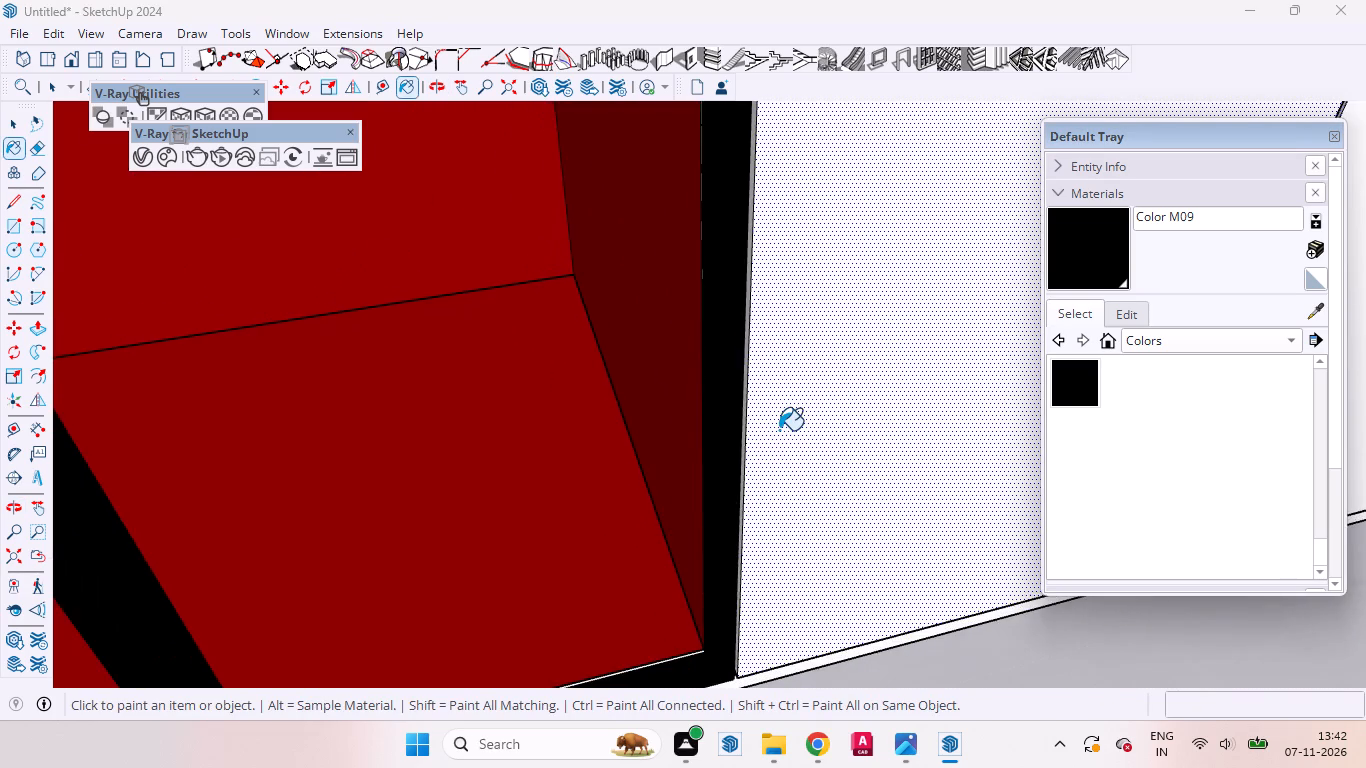
scroll(779, 430, "down", 19)
scroll(787, 423, "up", 1)
scroll(787, 423, "down", 17)
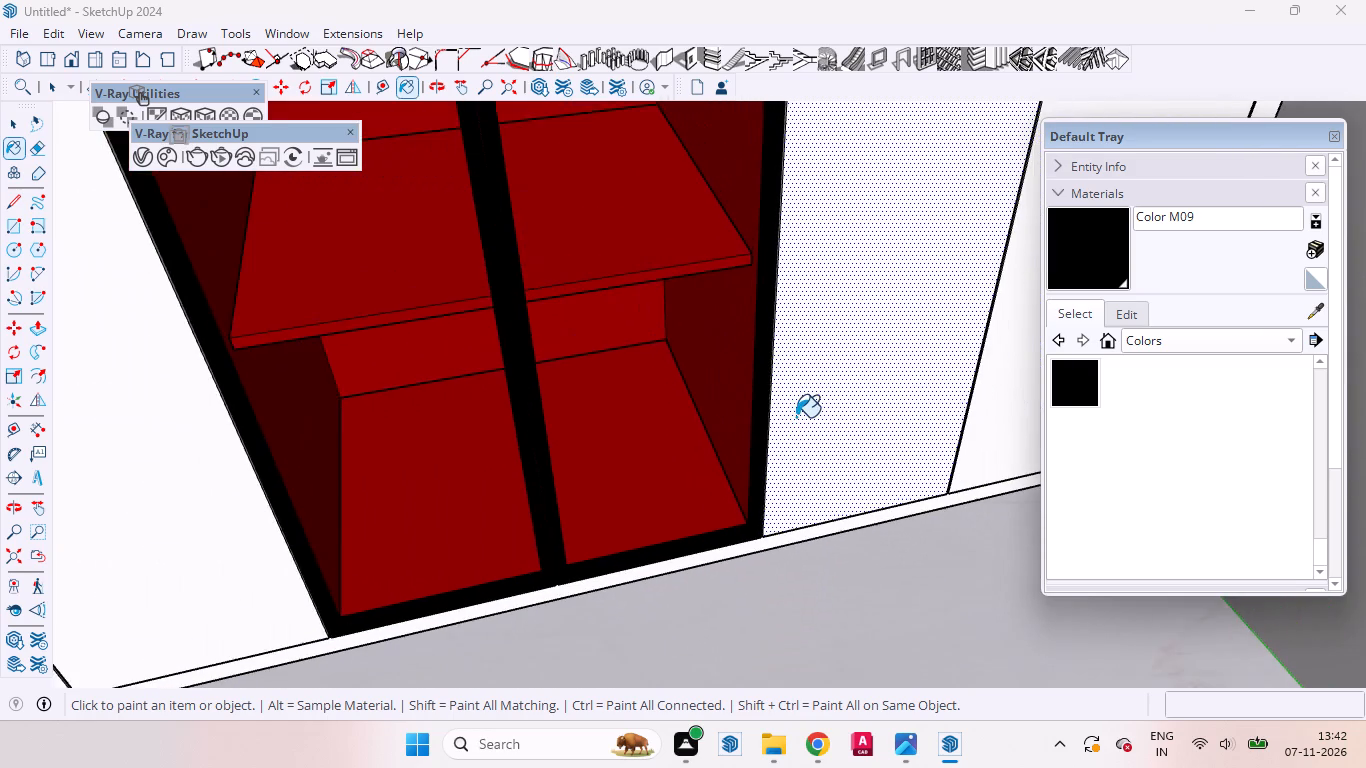
scroll(796, 417, "down", 4)
middle_click_drag(349, 408, 497, 391)
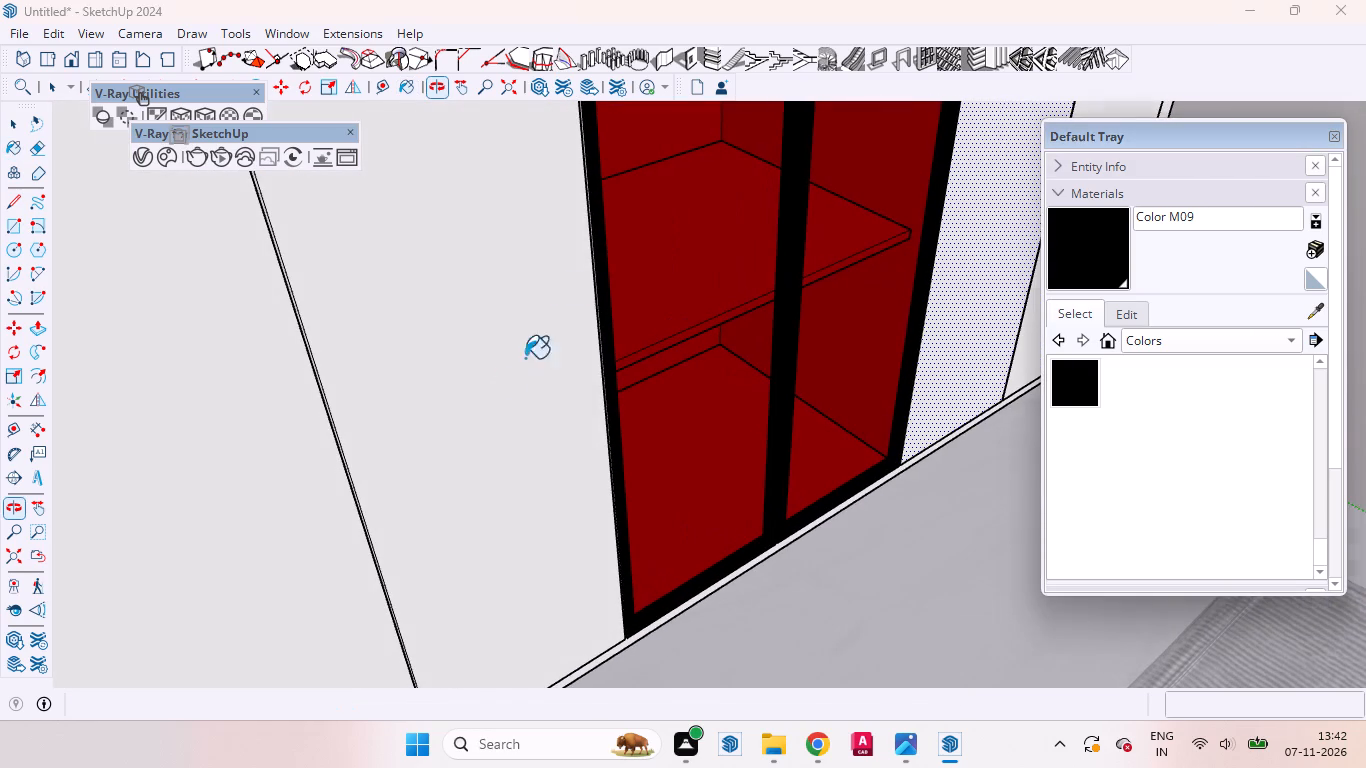
scroll(570, 278, "up", 17)
scroll(593, 213, "down", 1)
scroll(593, 213, "up", 10)
scroll(592, 206, "down", 1)
scroll(591, 205, "up", 1)
scroll(590, 202, "down", 1)
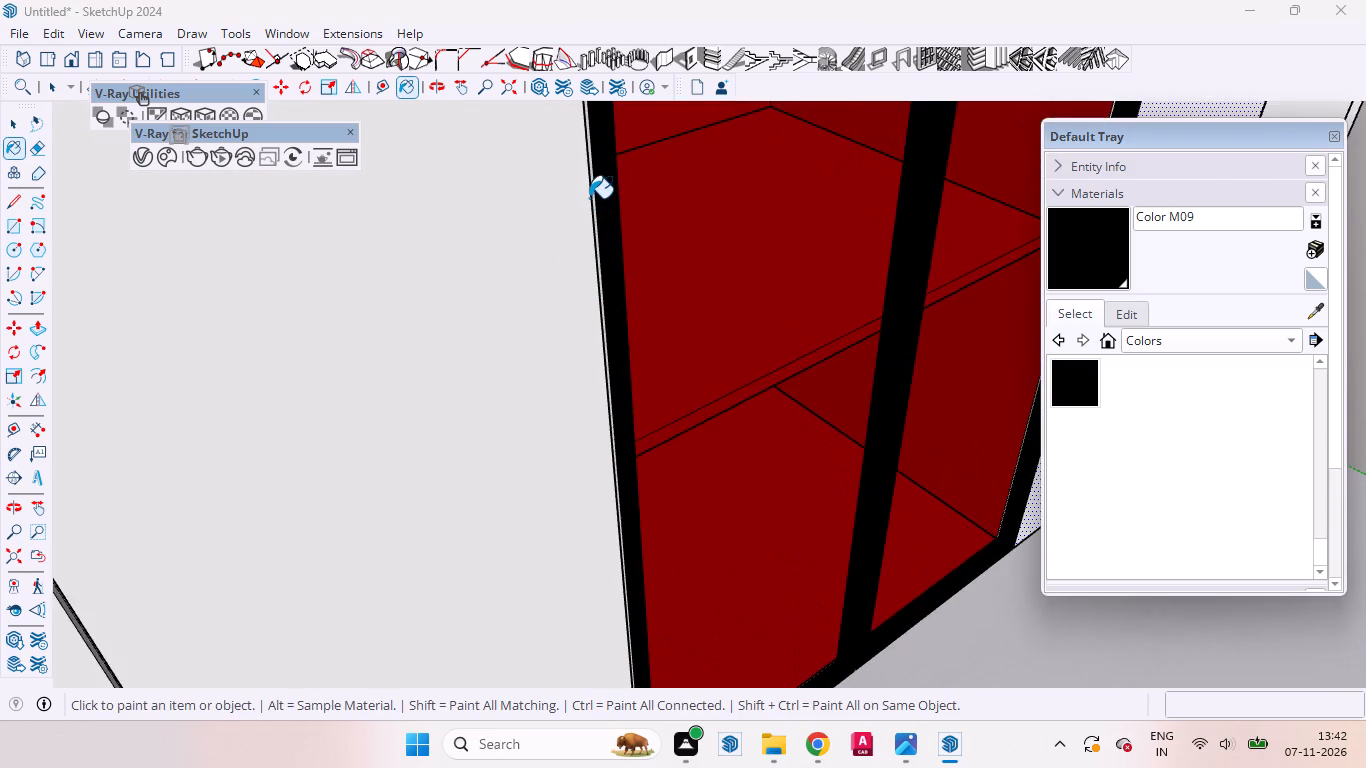
scroll(589, 198, "up", 20)
scroll(589, 198, "up", 10)
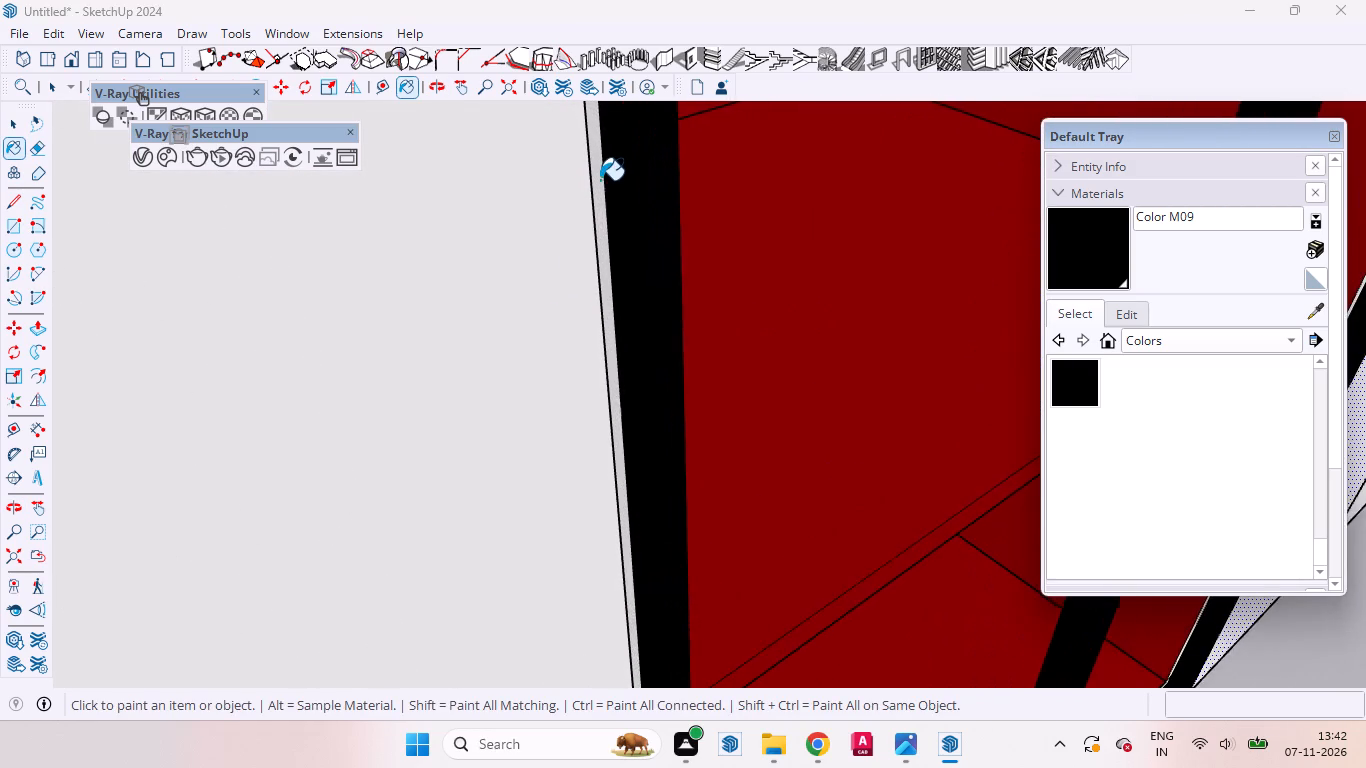
scroll(600, 180, "up", 13)
left_click(600, 180)
Examine the framed shelf compartment from several angles for unpainted edges, ending at the left door frame's upper outer corner.
middle_click_drag(656, 218, 556, 309)
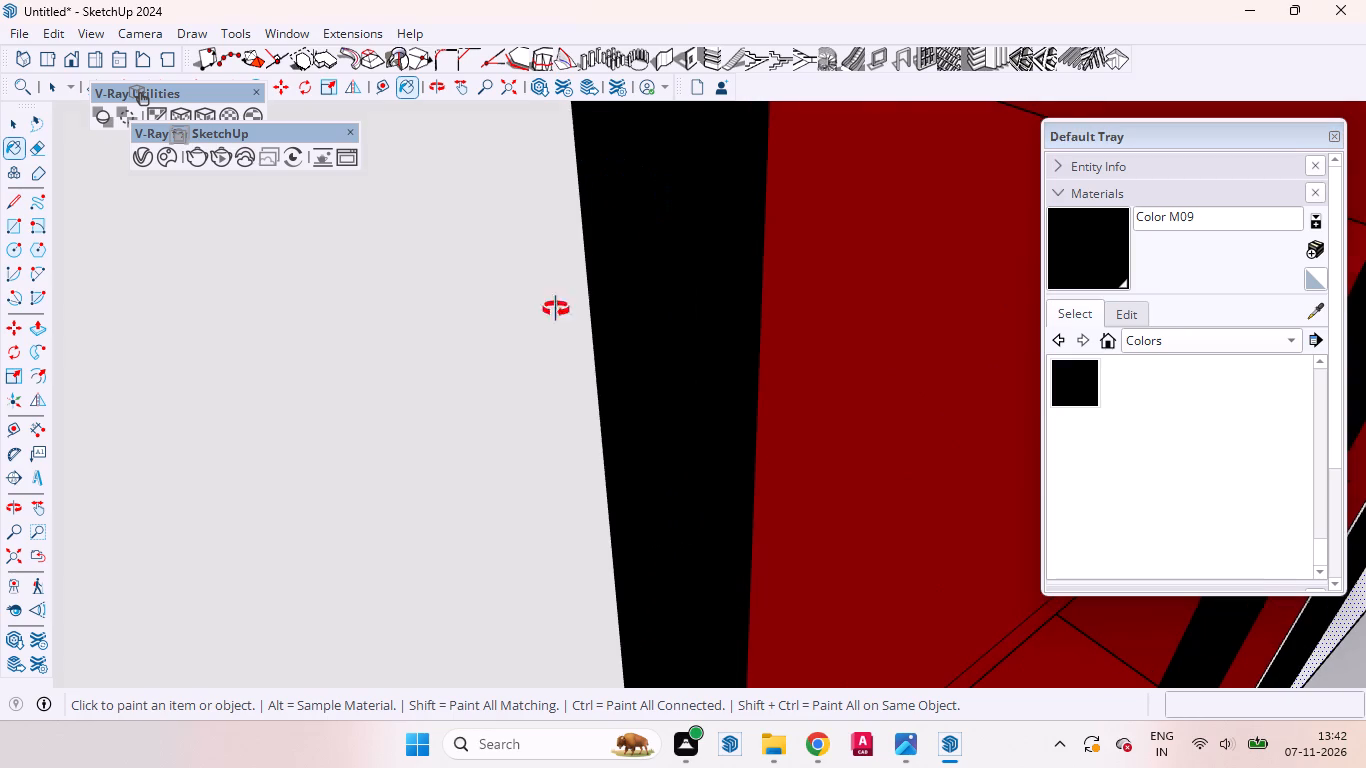
middle_click_drag(556, 309, 457, 328)
scroll(454, 368, "down", 15)
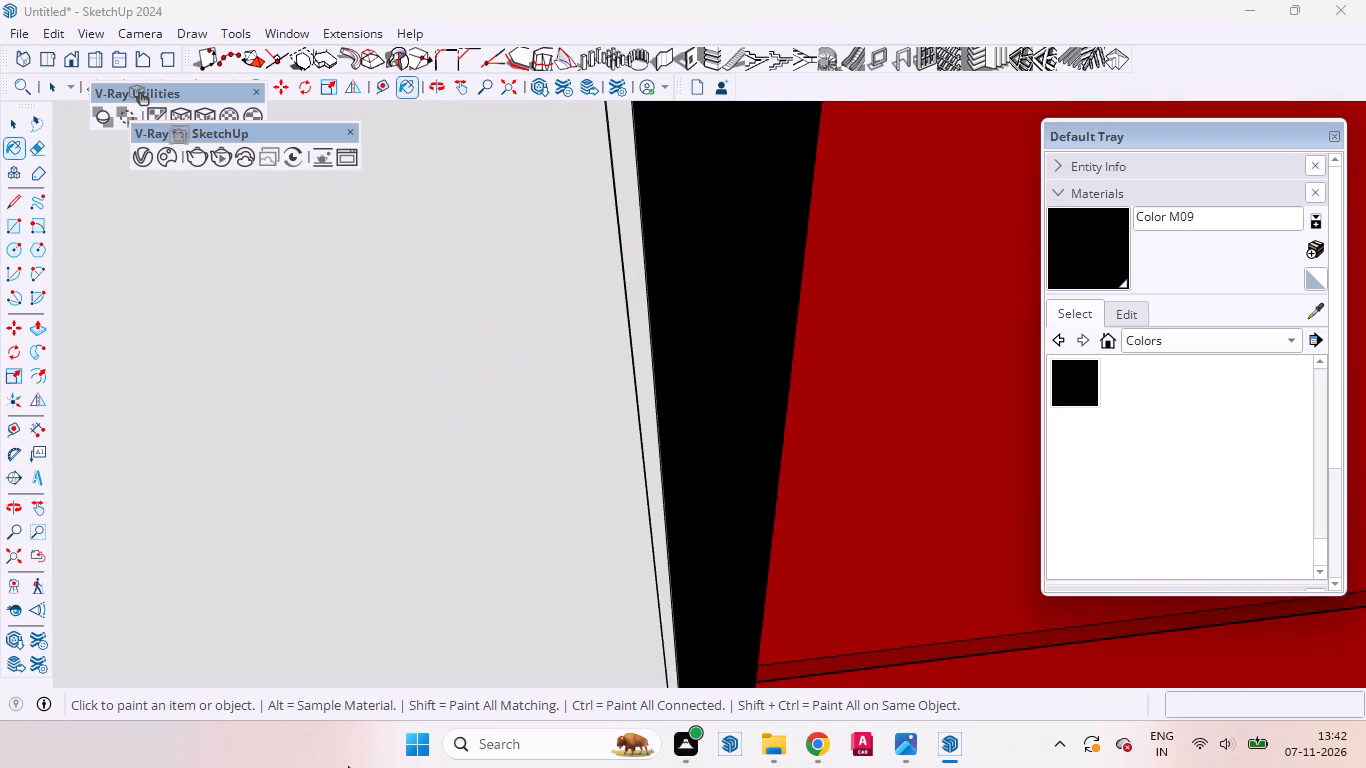
scroll(426, 660, "down", 1)
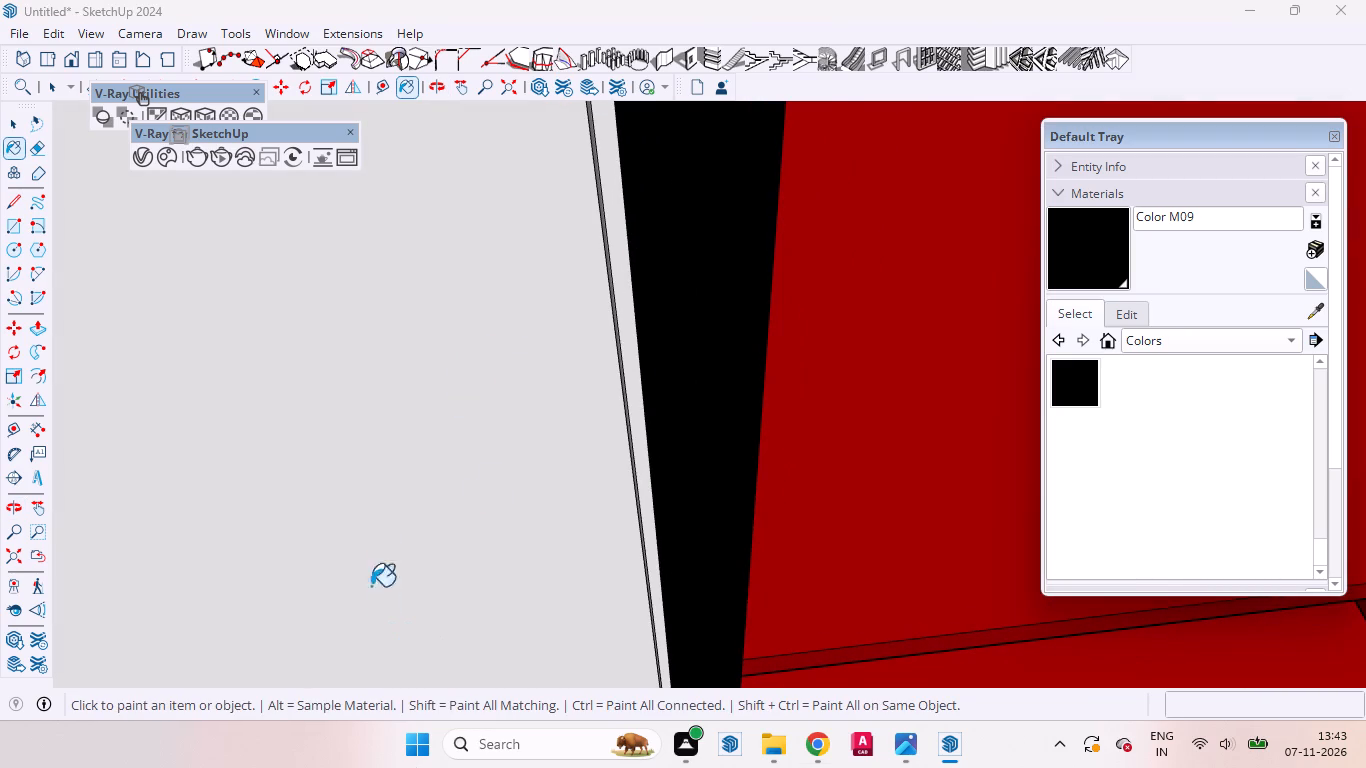
scroll(514, 490, "down", 16)
scroll(679, 393, "down", 12)
scroll(685, 463, "up", 1)
scroll(685, 463, "down", 3)
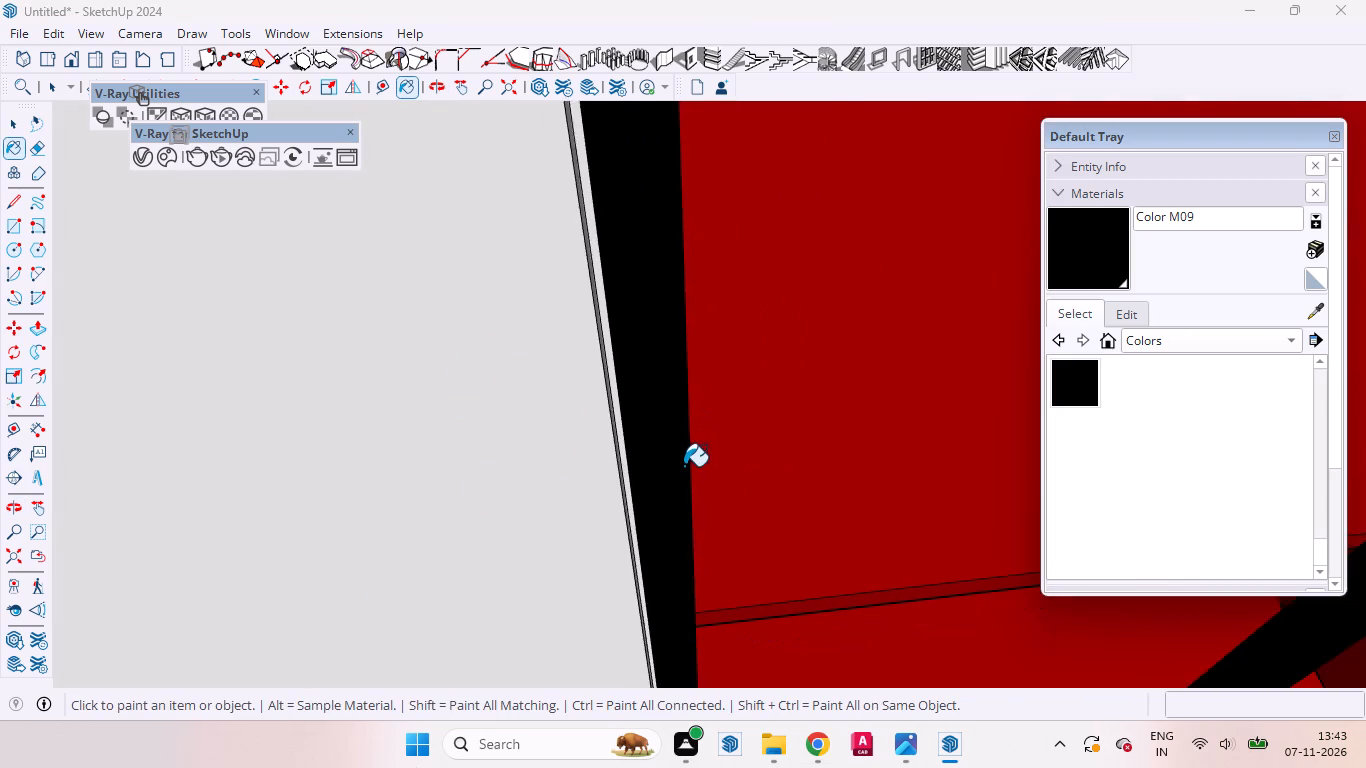
scroll(684, 466, "down", 20)
scroll(684, 466, "down", 11)
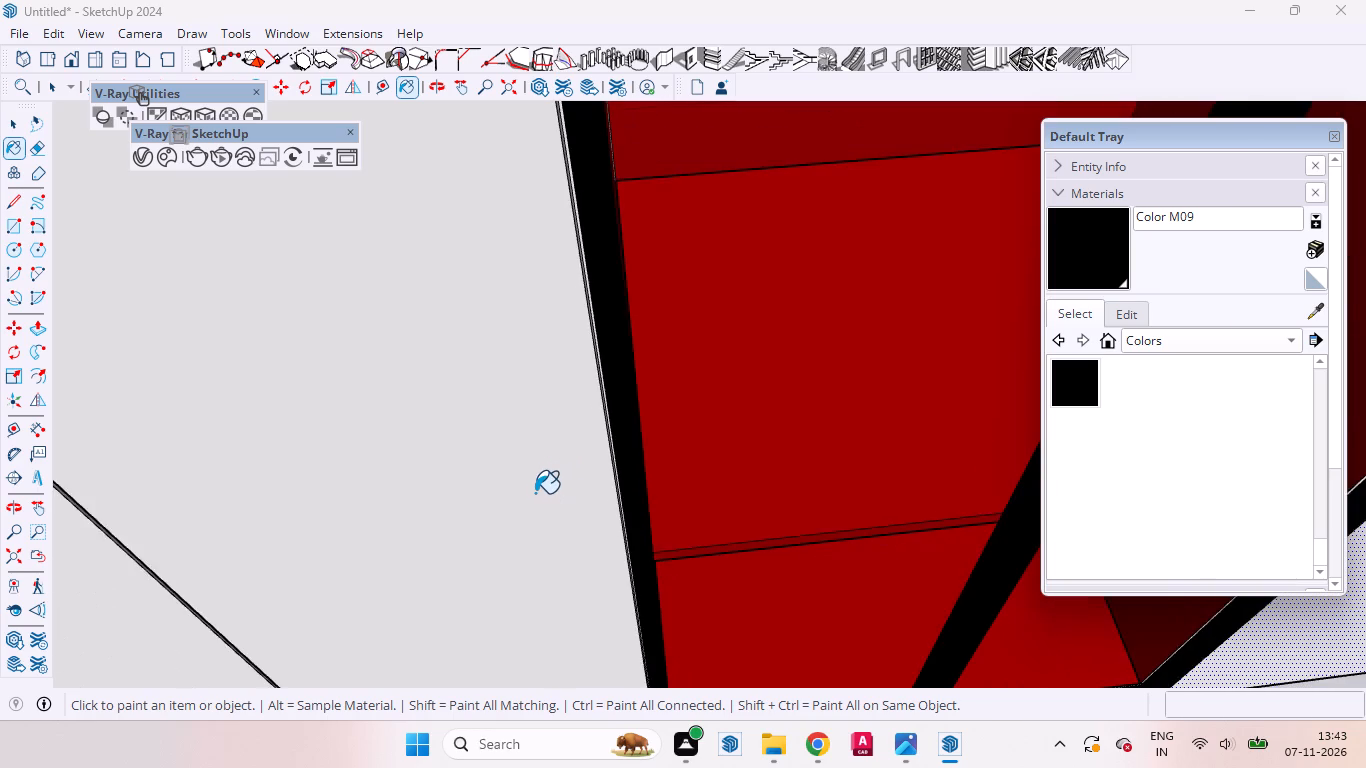
scroll(535, 493, "down", 14)
scroll(495, 502, "up", 1)
scroll(495, 502, "down", 8)
scroll(582, 459, "down", 8)
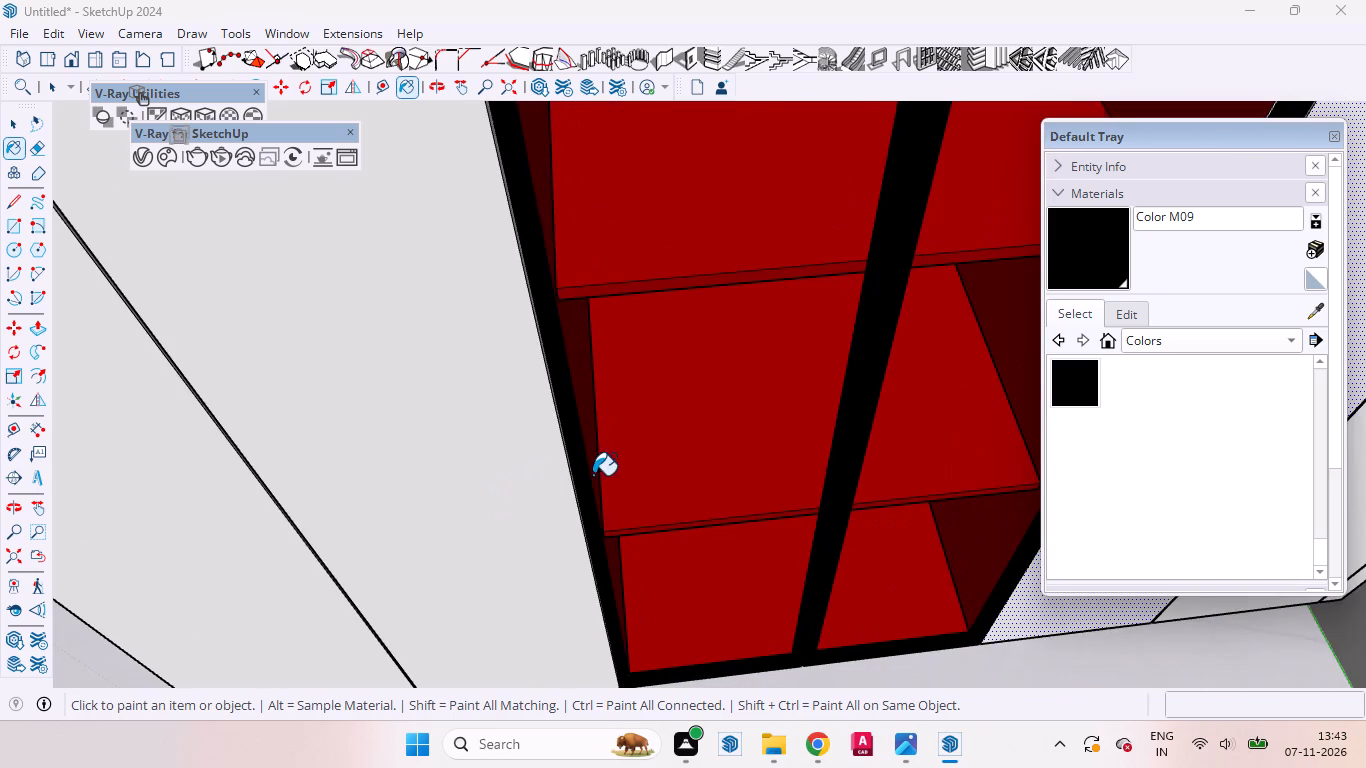
scroll(593, 475, "down", 20)
scroll(641, 502, "down", 10)
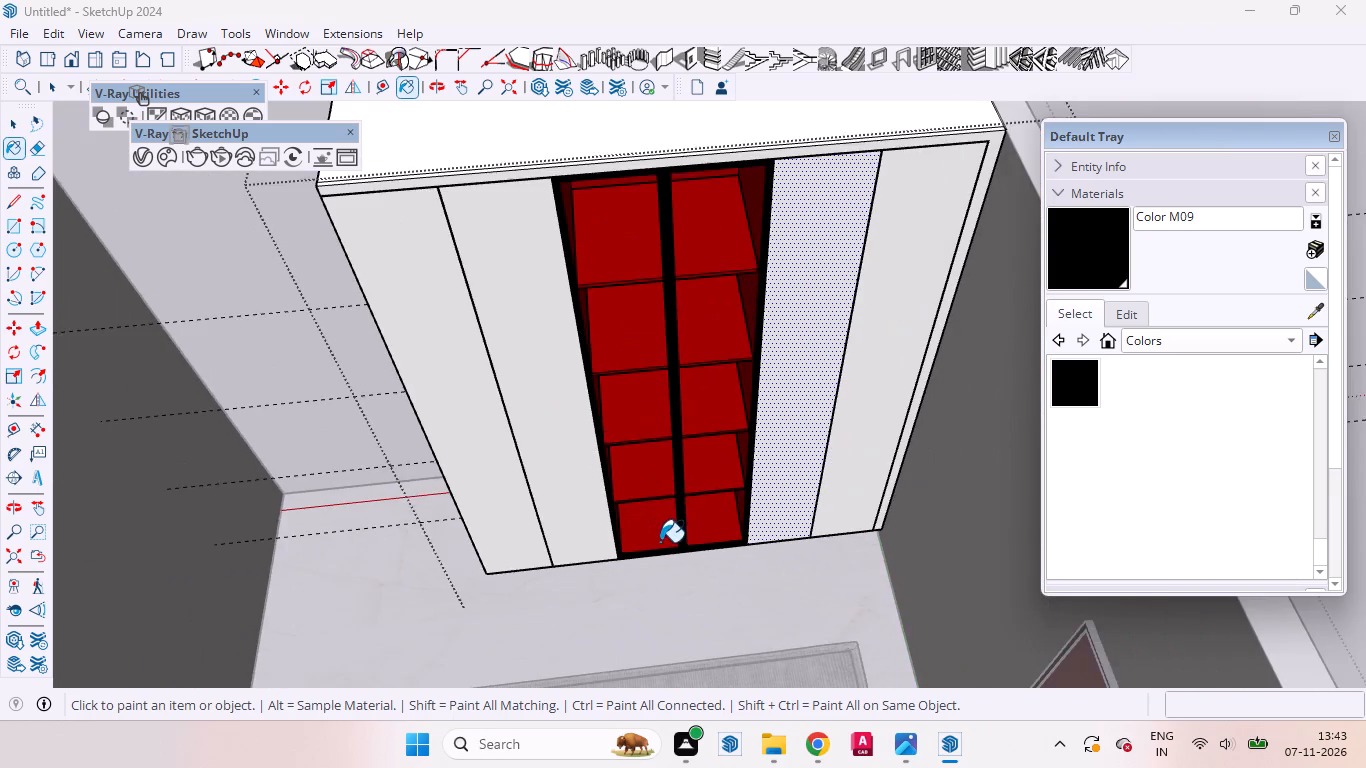
scroll(662, 537, "down", 5)
scroll(618, 367, "up", 17)
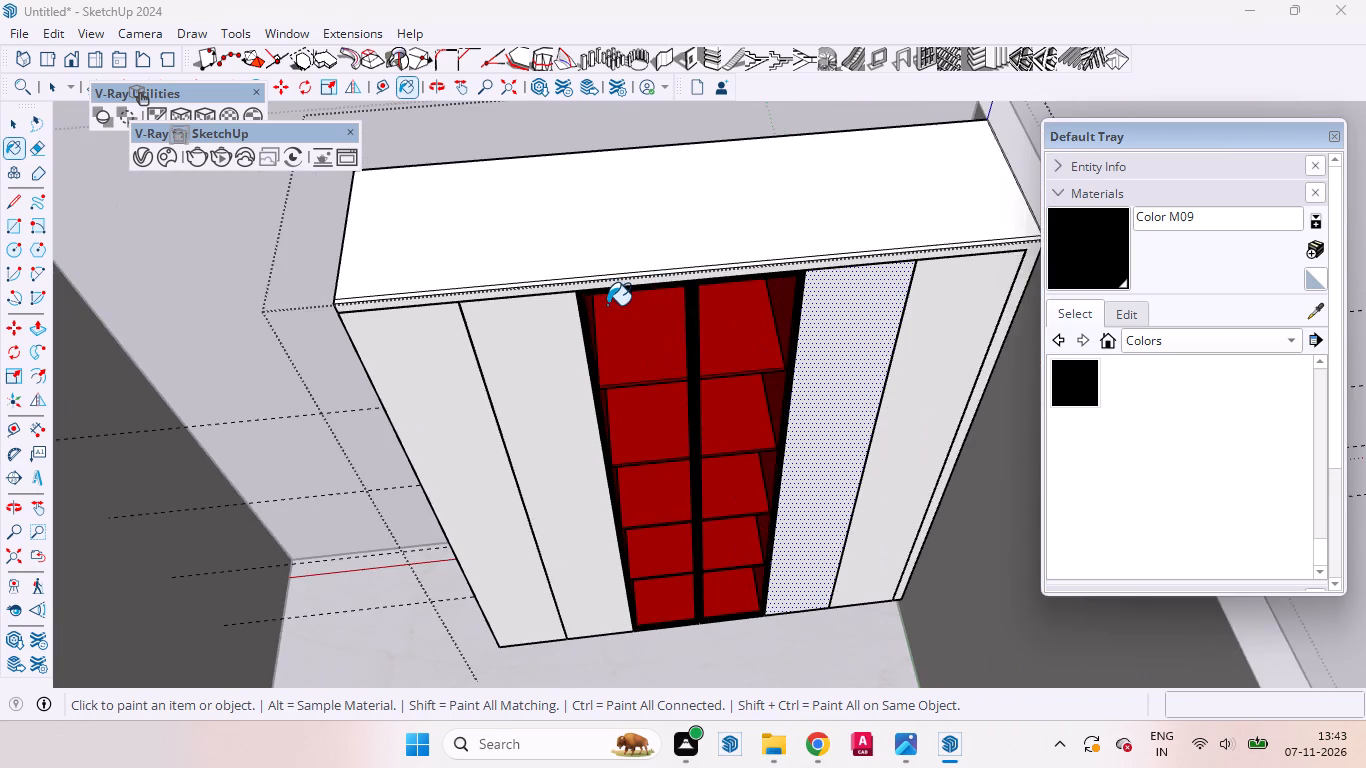
scroll(607, 305, "up", 6)
scroll(607, 308, "down", 1)
scroll(607, 308, "up", 13)
scroll(608, 309, "down", 1)
scroll(608, 309, "up", 8)
scroll(609, 313, "down", 1)
scroll(609, 313, "up", 3)
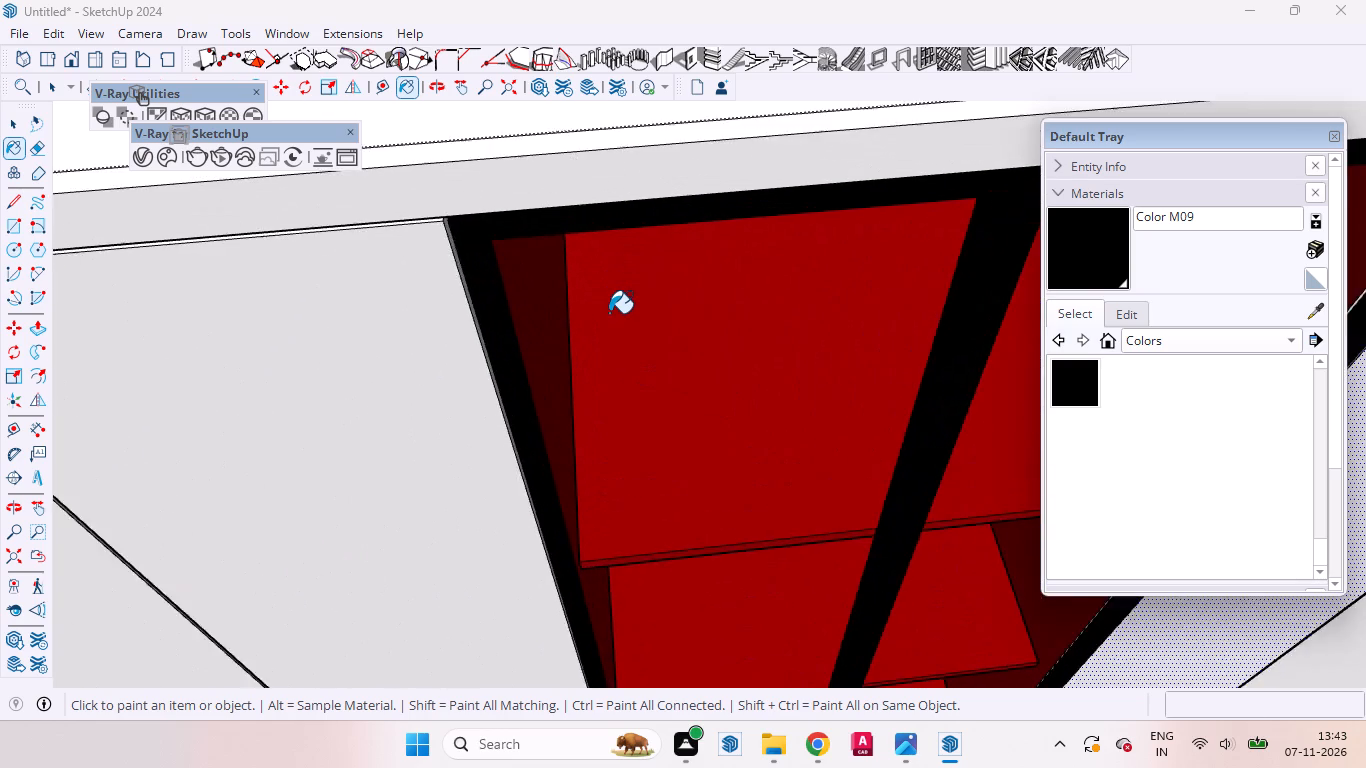
scroll(609, 313, "up", 3)
middle_click_drag(629, 438, 539, 418)
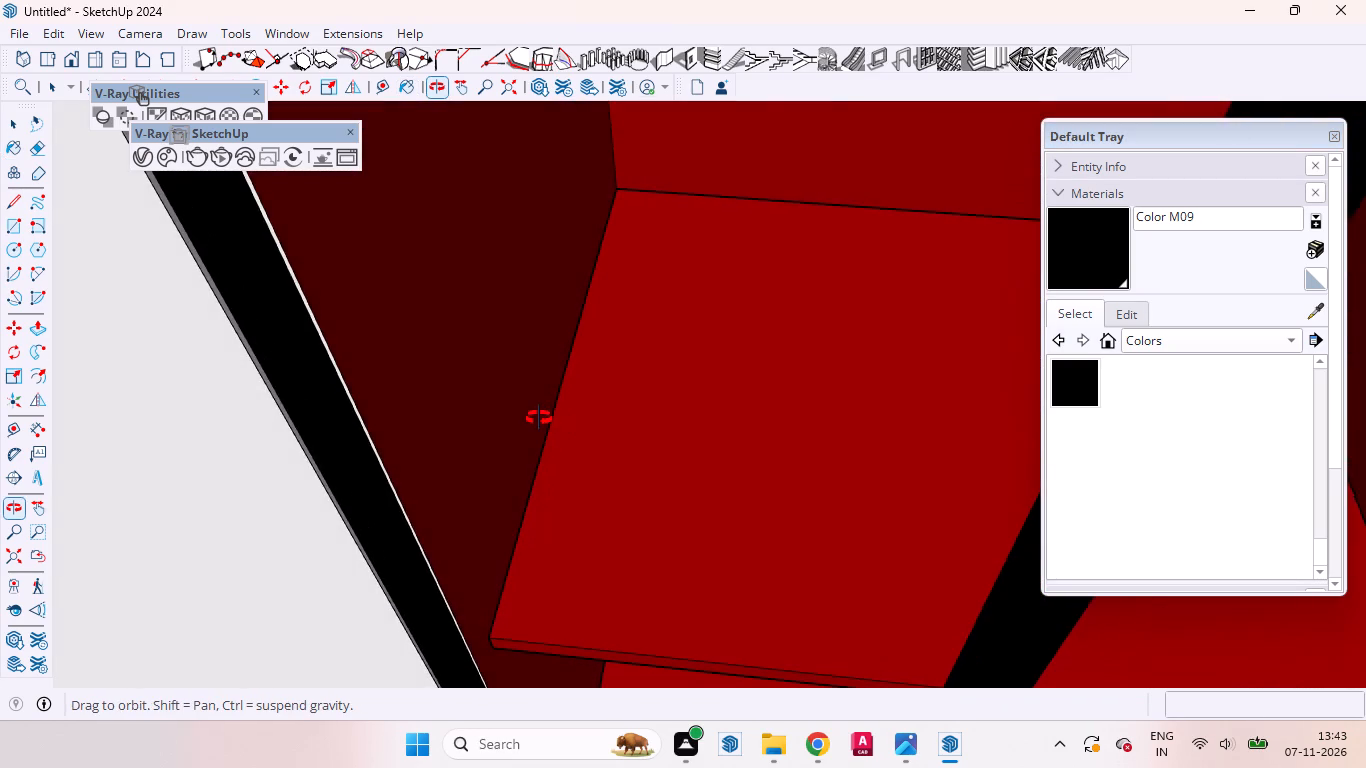
middle_click_drag(539, 418, 603, 423)
scroll(608, 438, "down", 9)
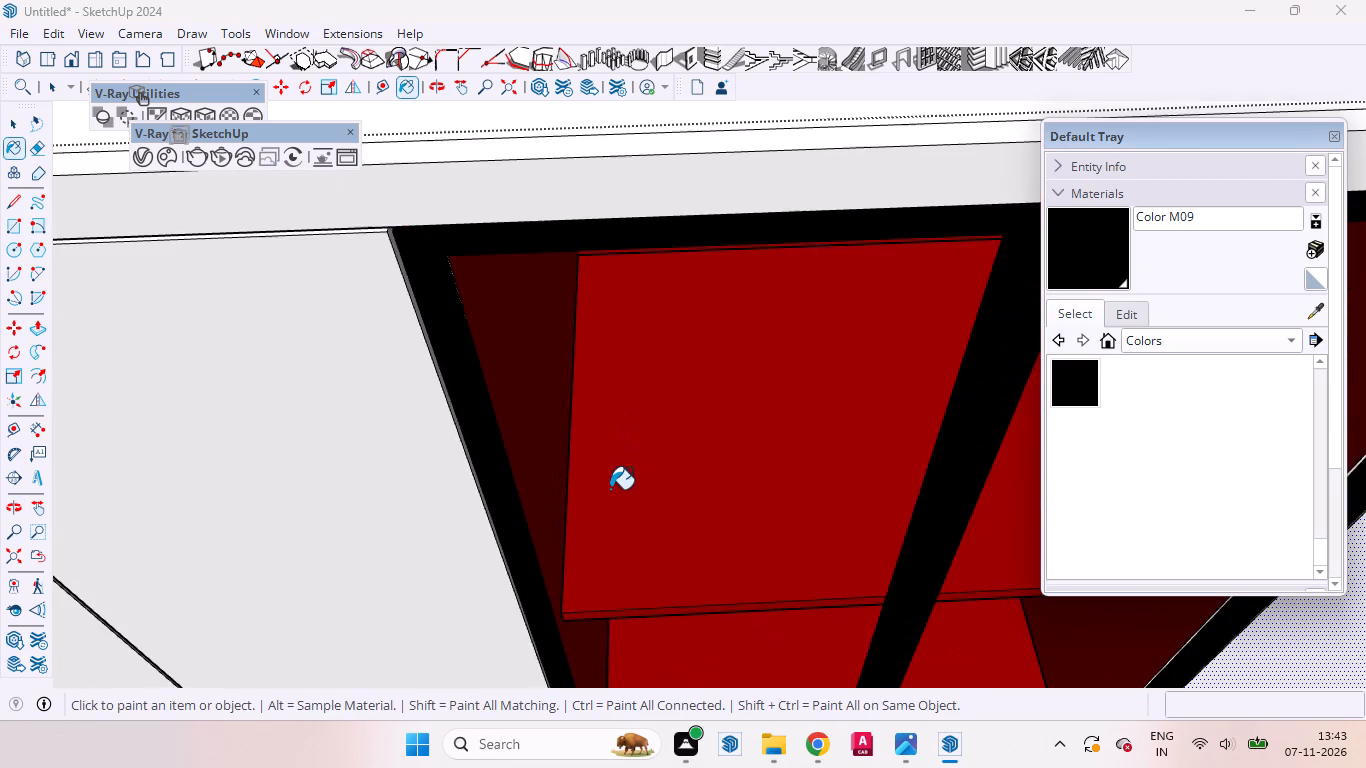
scroll(610, 489, "down", 2)
scroll(610, 495, "up", 1)
scroll(610, 496, "down", 2)
scroll(618, 268, "up", 19)
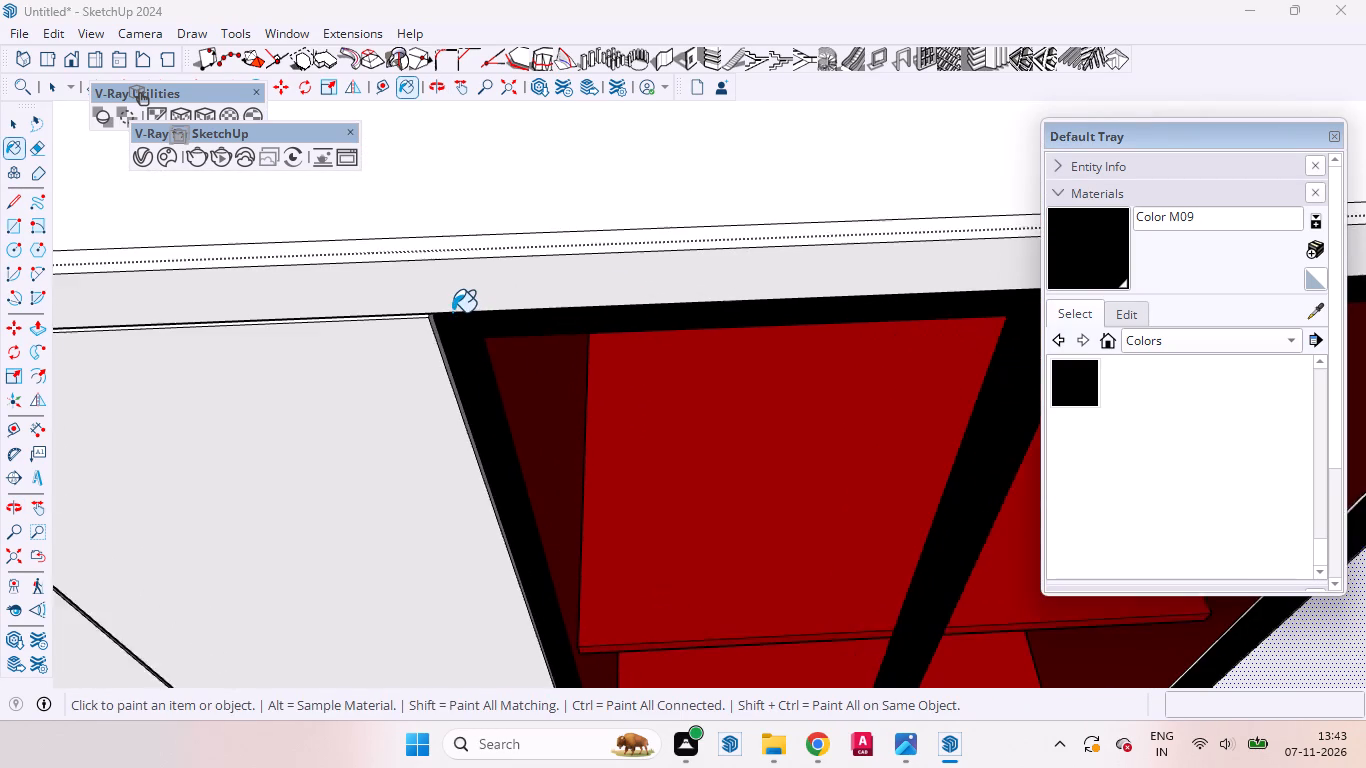
scroll(452, 312, "up", 18)
scroll(450, 310, "down", 1)
scroll(450, 310, "up", 15)
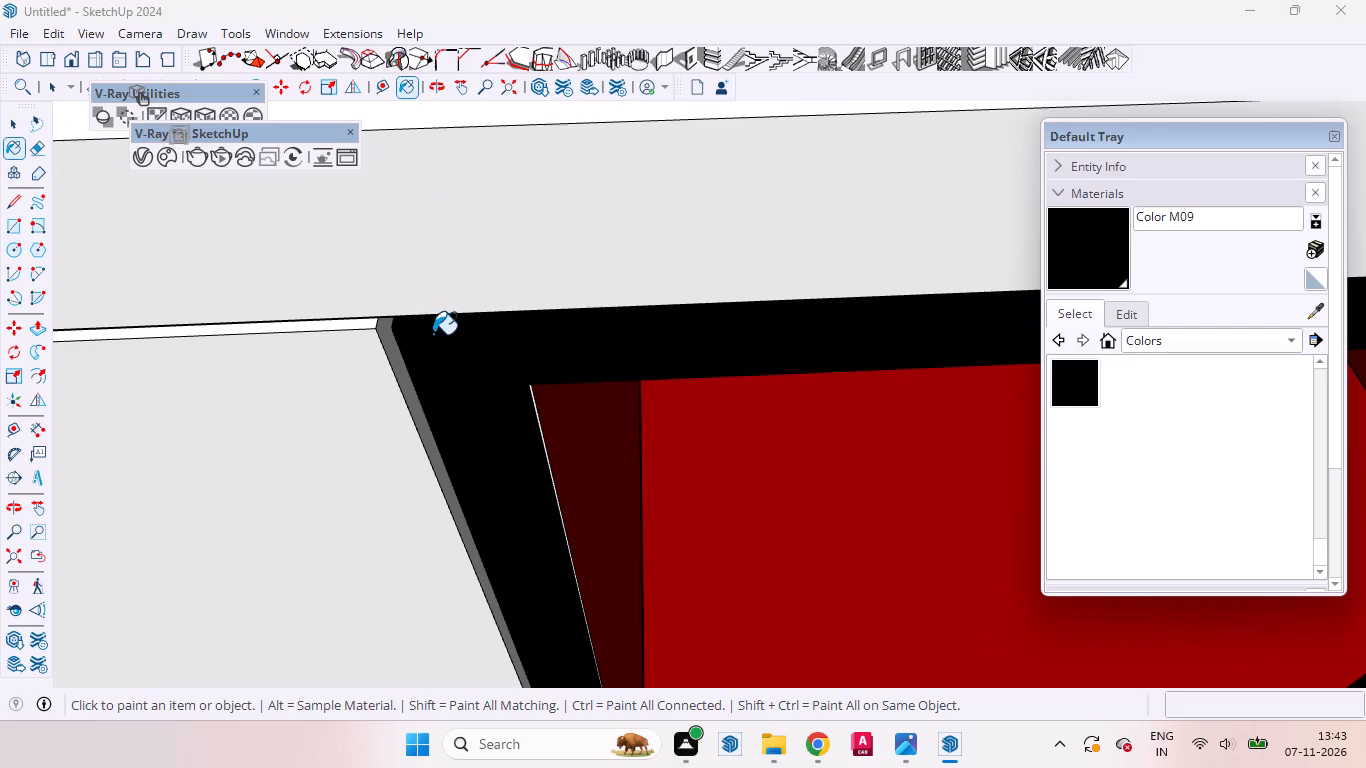
middle_click_drag(431, 358, 722, 75)
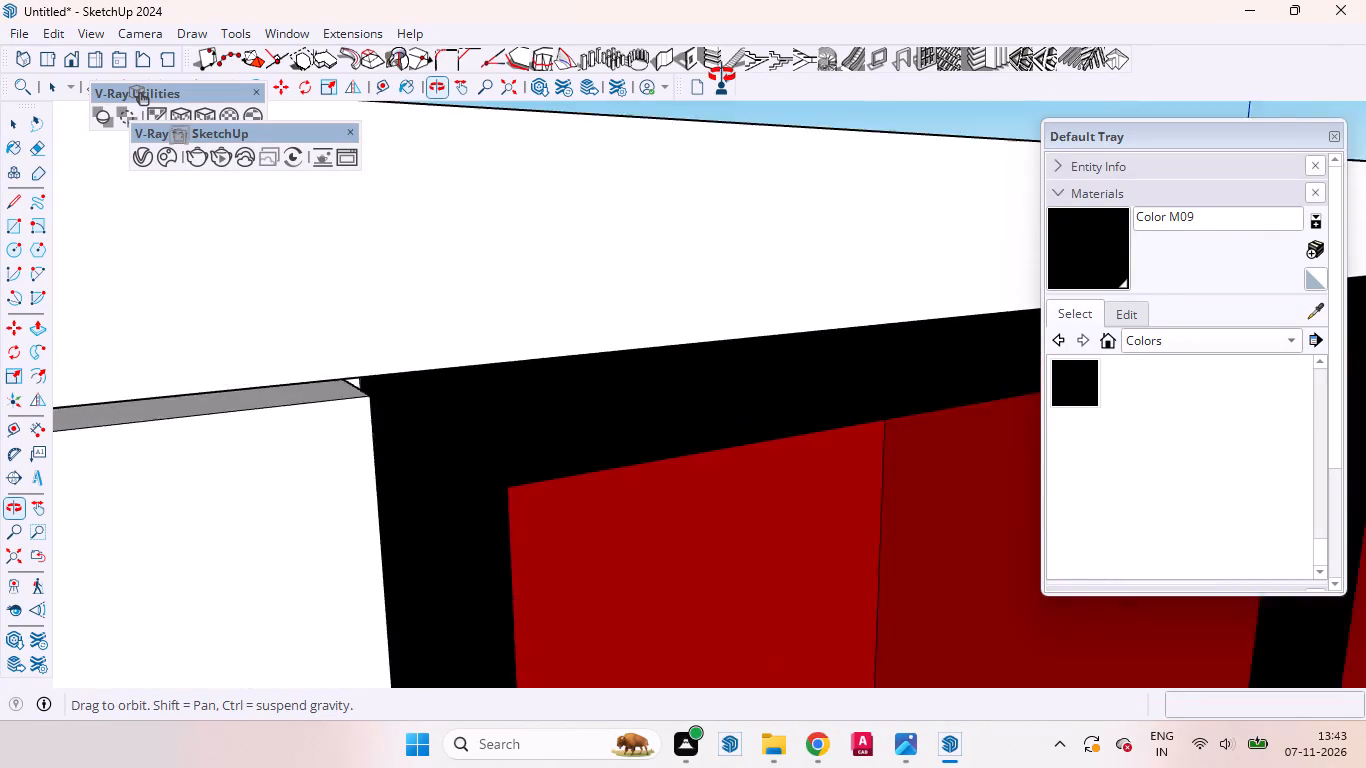
middle_click_drag(722, 75, 429, 255)
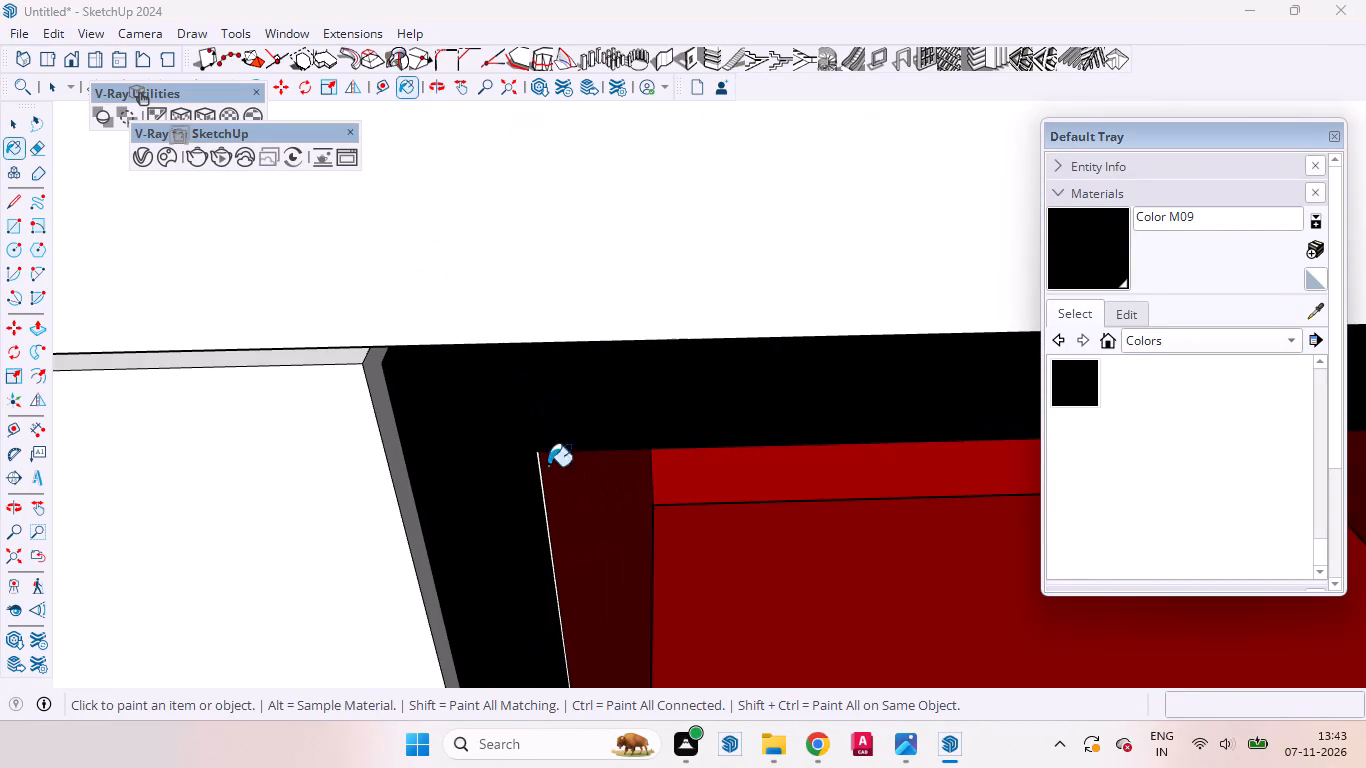
Sample Color A07 from the compartment interior and paint the white strip between the left frame's outer stile and the side wall.
key("space")
left_click(1303, 312)
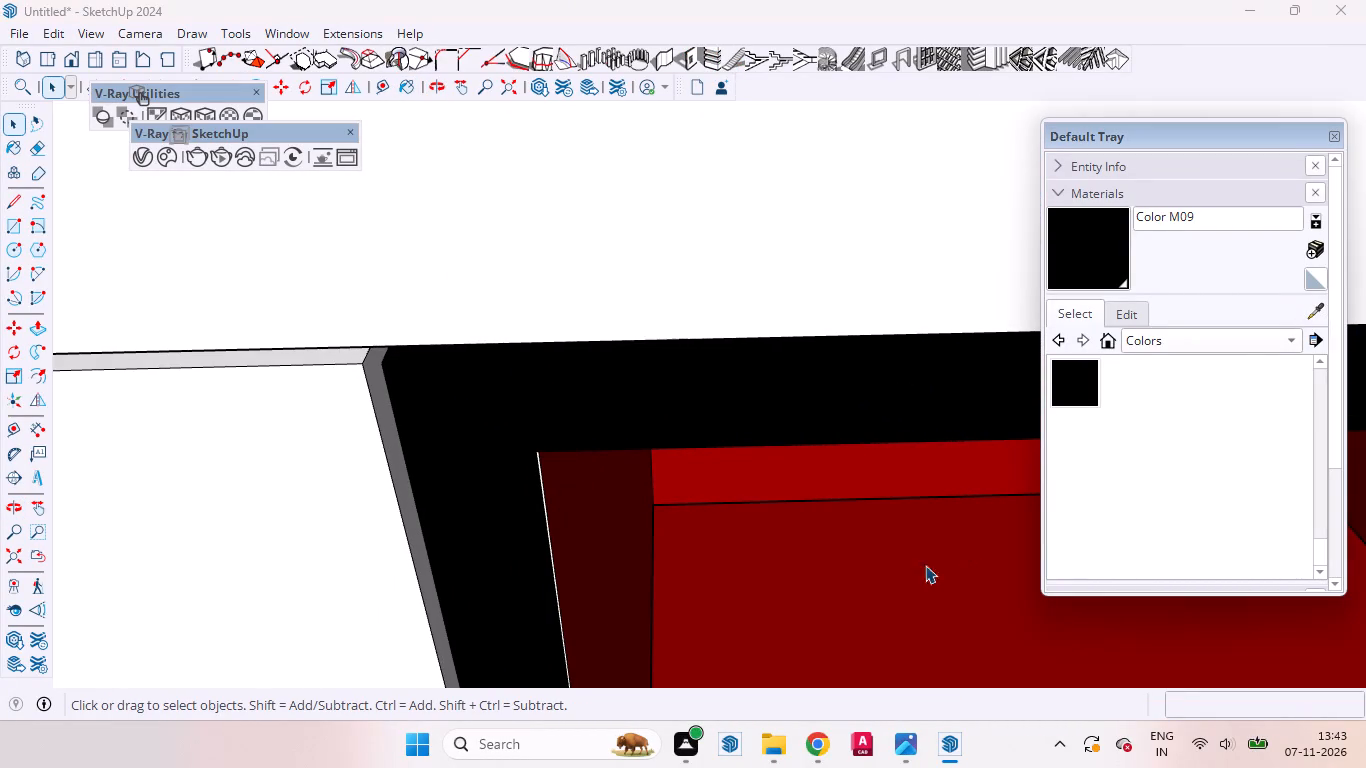
left_click(881, 585)
left_click(1311, 310)
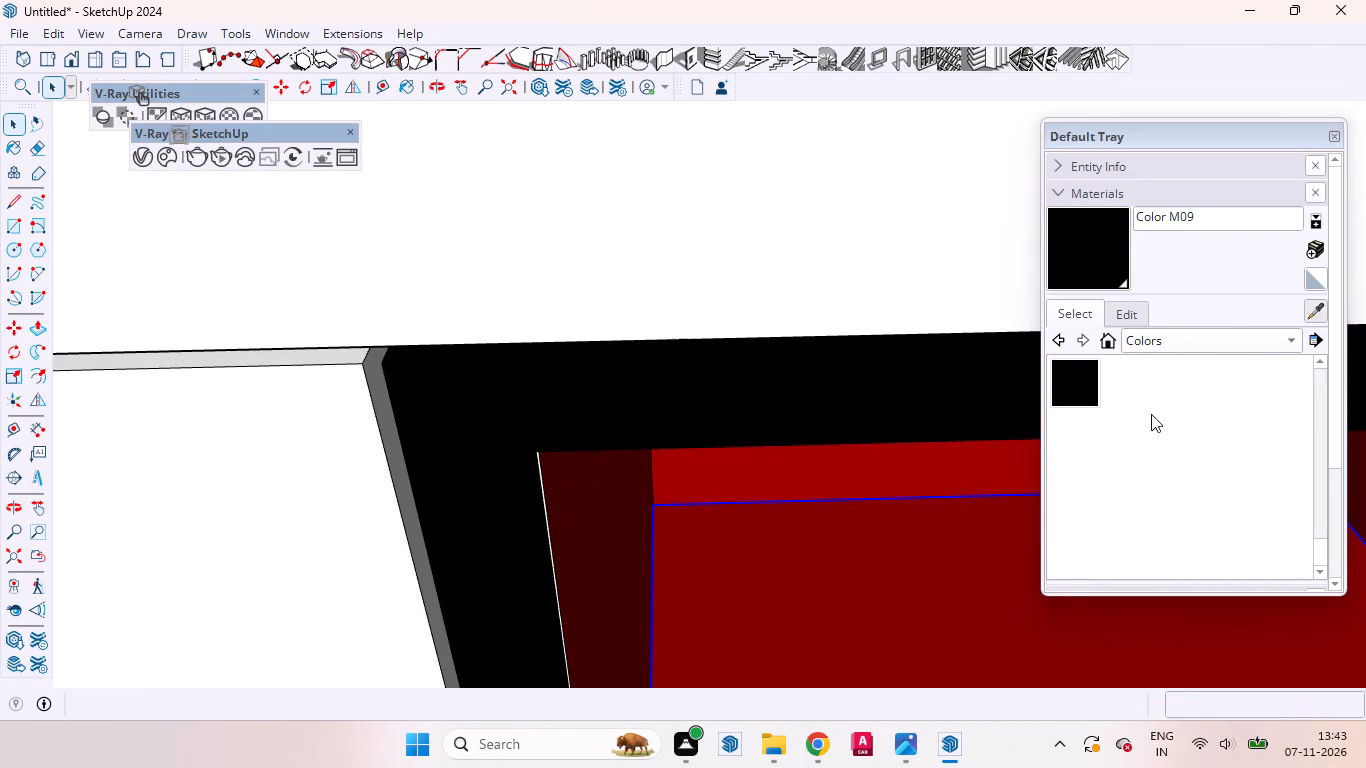
left_click(770, 569)
key("space")
scroll(440, 454, "up", 11)
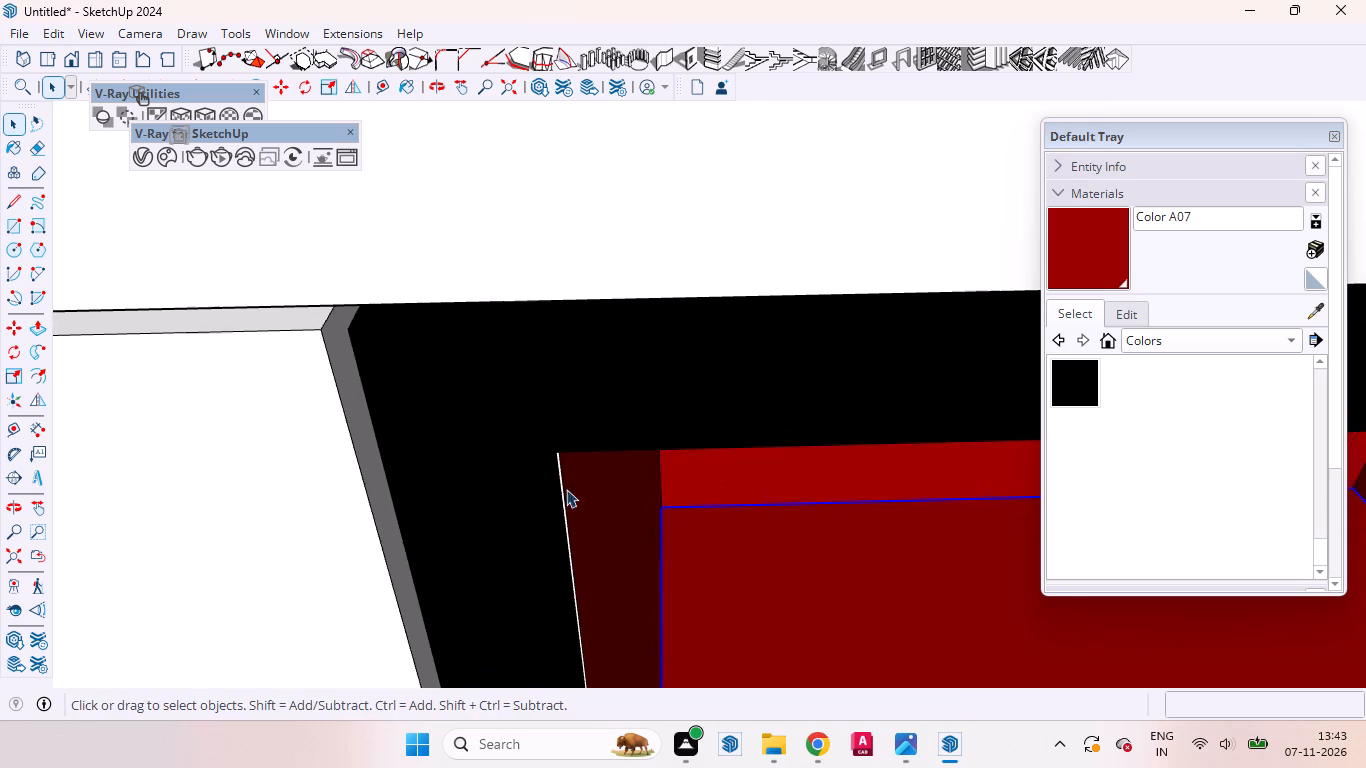
scroll(566, 489, "up", 20)
scroll(566, 489, "up", 2)
middle_click_drag(576, 452, 509, 407)
left_click(460, 404)
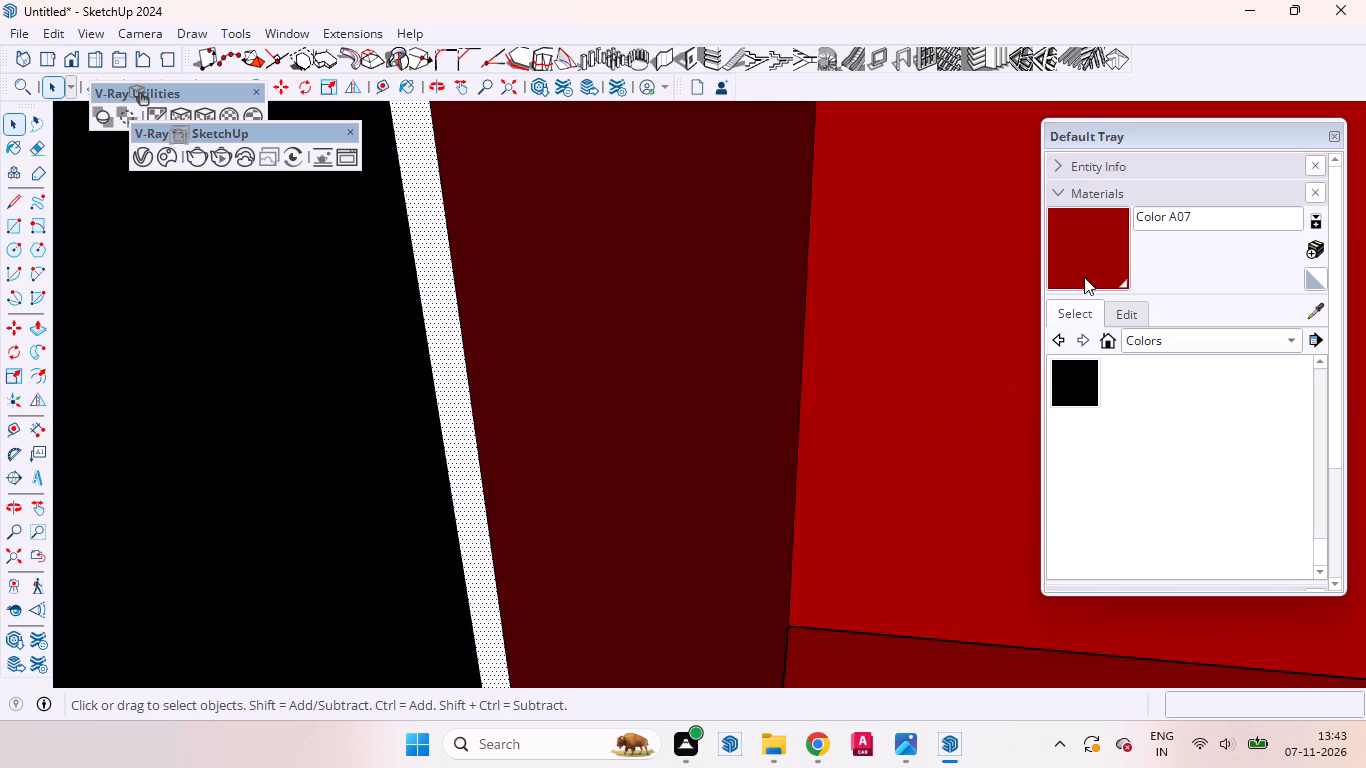
left_click(1087, 261)
left_click(468, 442)
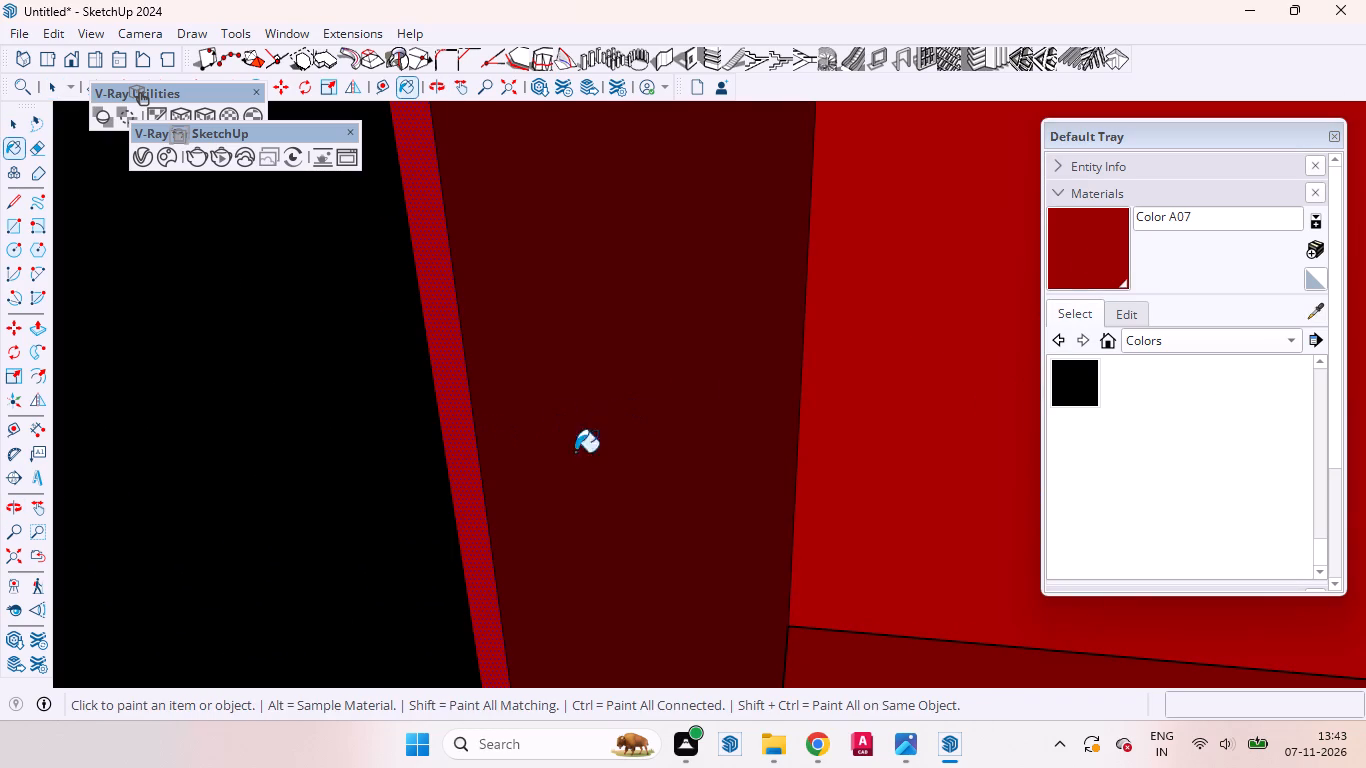
Paint the white strip between the left door frame's top rail and the compartment ceiling with Color A07.
scroll(621, 423, "down", 10)
scroll(659, 258, "down", 20)
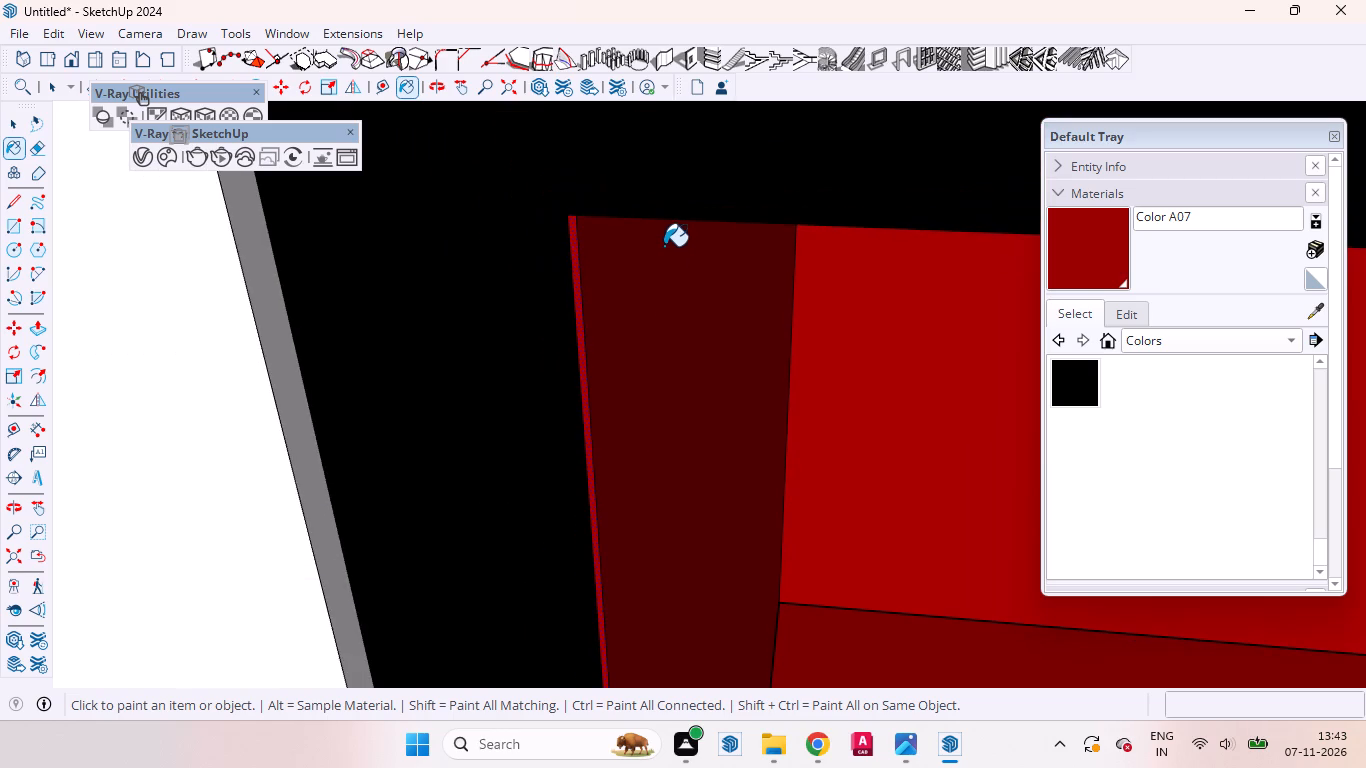
scroll(664, 246, "down", 20)
scroll(664, 246, "down", 5)
scroll(642, 207, "up", 2)
scroll(643, 208, "down", 8)
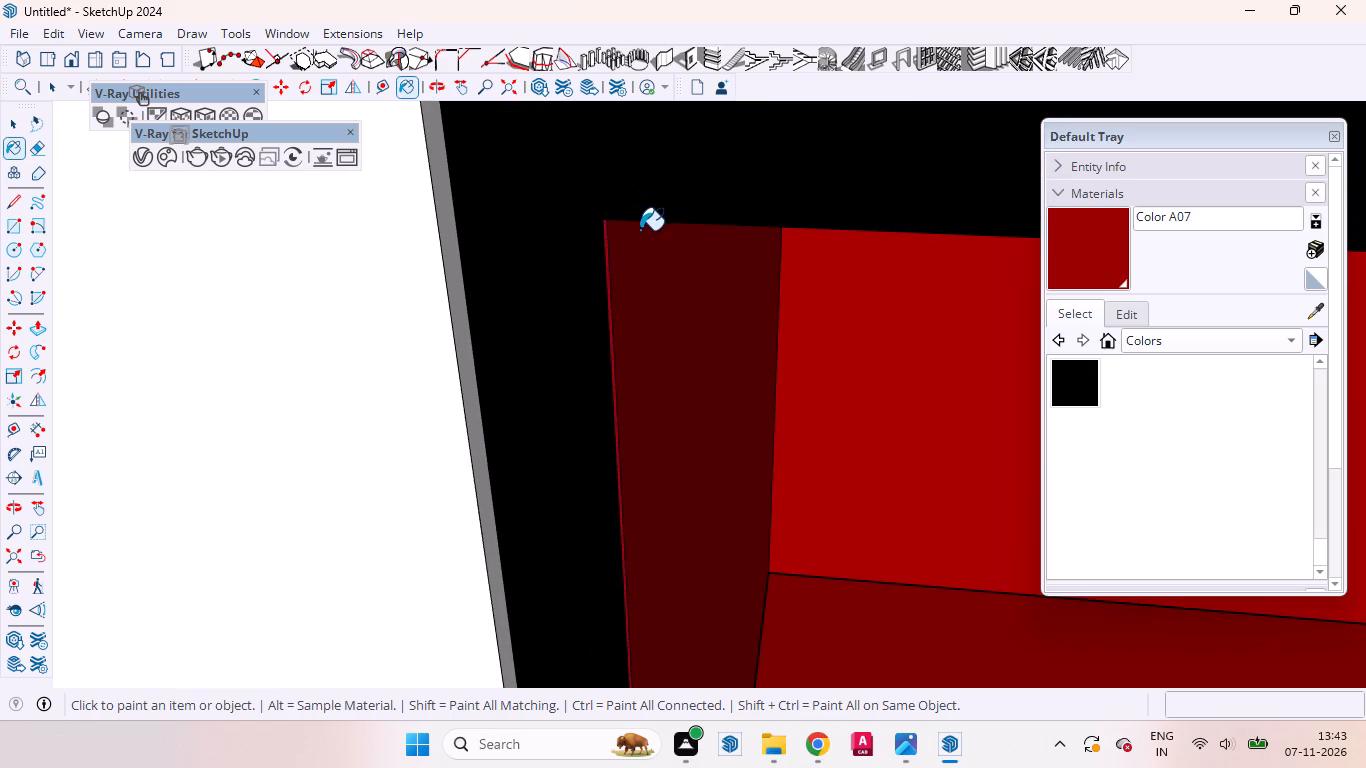
scroll(640, 230, "down", 15)
scroll(620, 321, "up", 1)
scroll(620, 321, "down", 16)
scroll(603, 284, "up", 2)
scroll(603, 284, "down", 3)
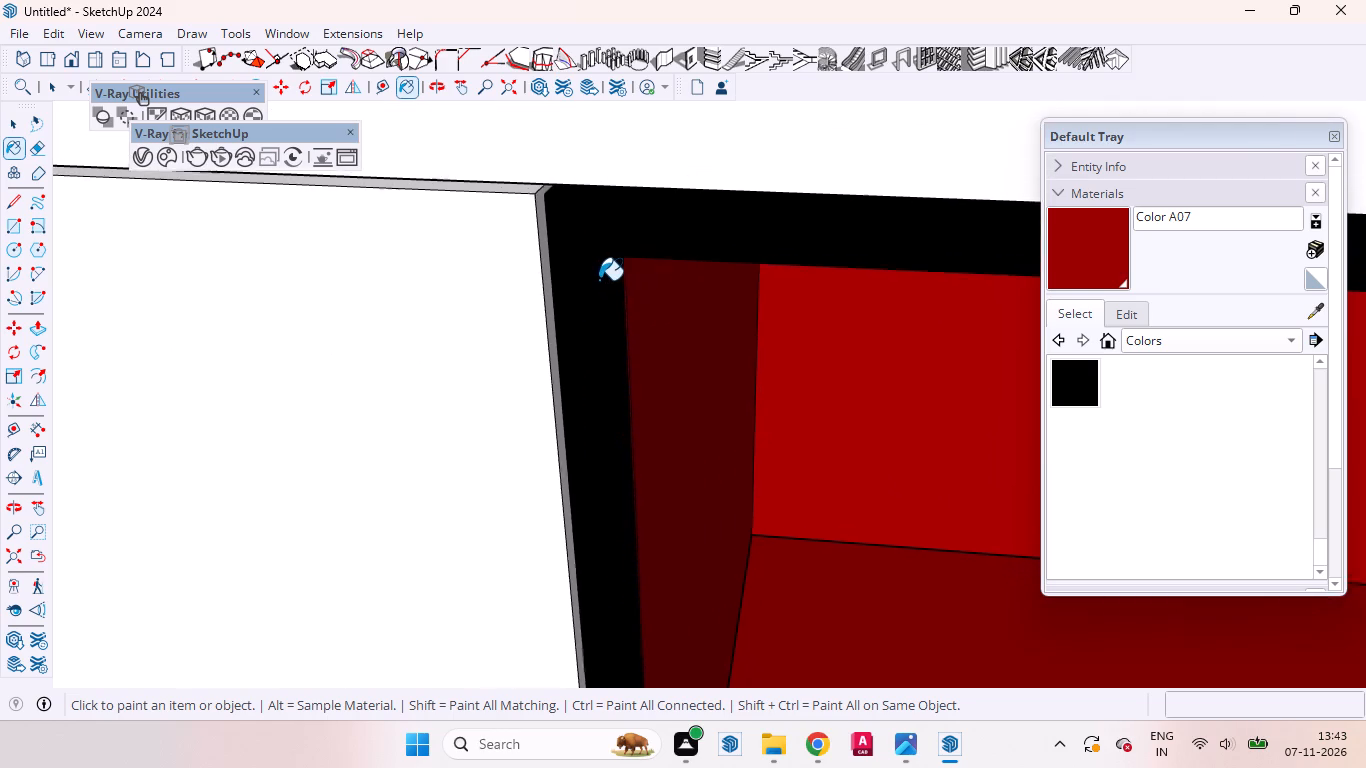
scroll(599, 280, "down", 20)
scroll(599, 280, "down", 9)
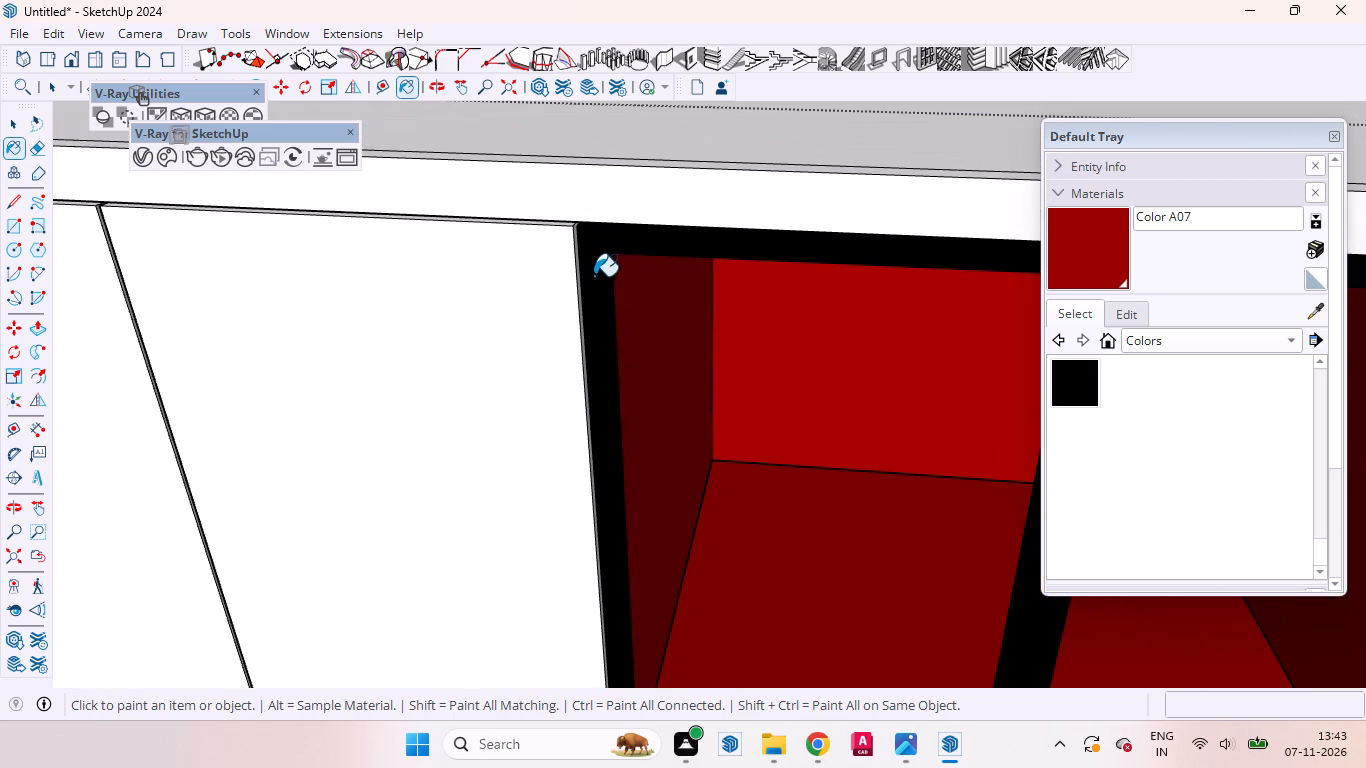
scroll(594, 276, "down", 4)
middle_click_drag(618, 371, 637, 166)
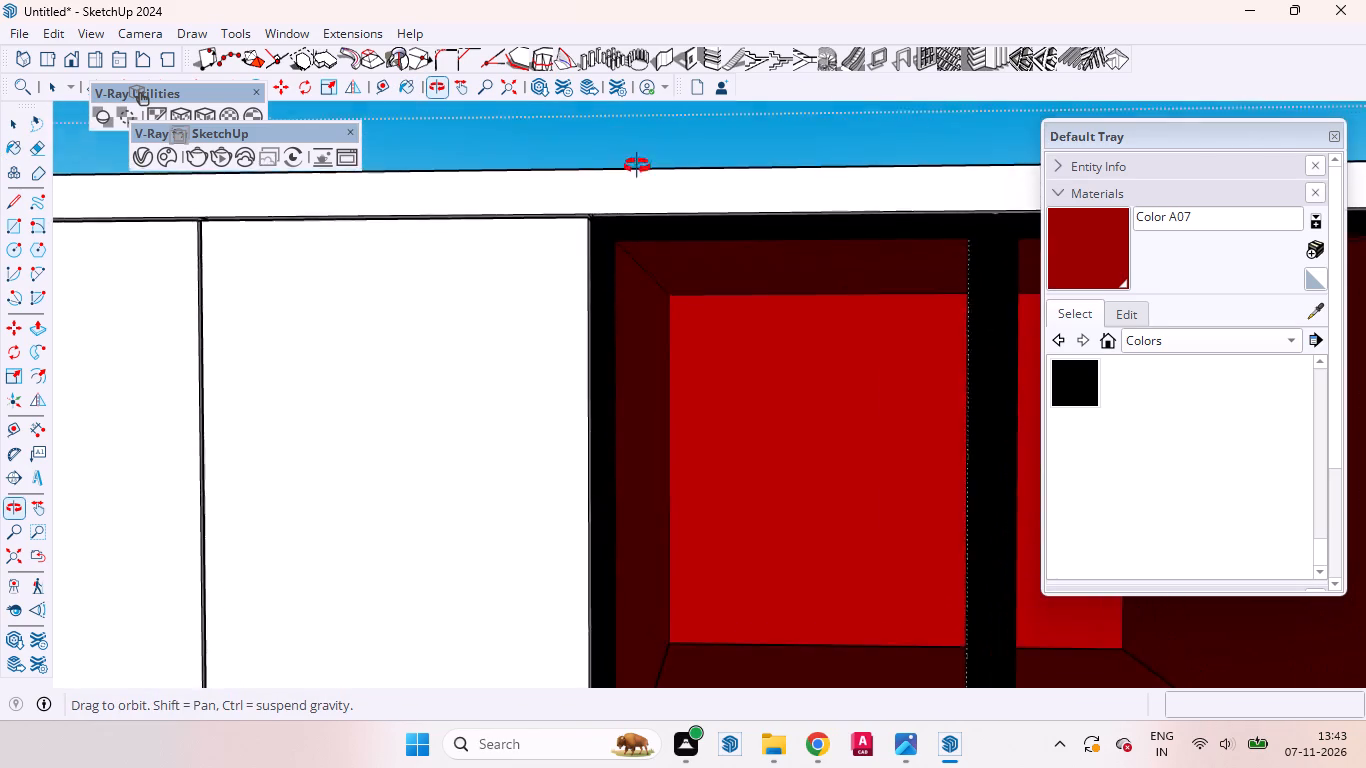
middle_click_drag(637, 166, 500, 88)
scroll(844, 190, "up", 10)
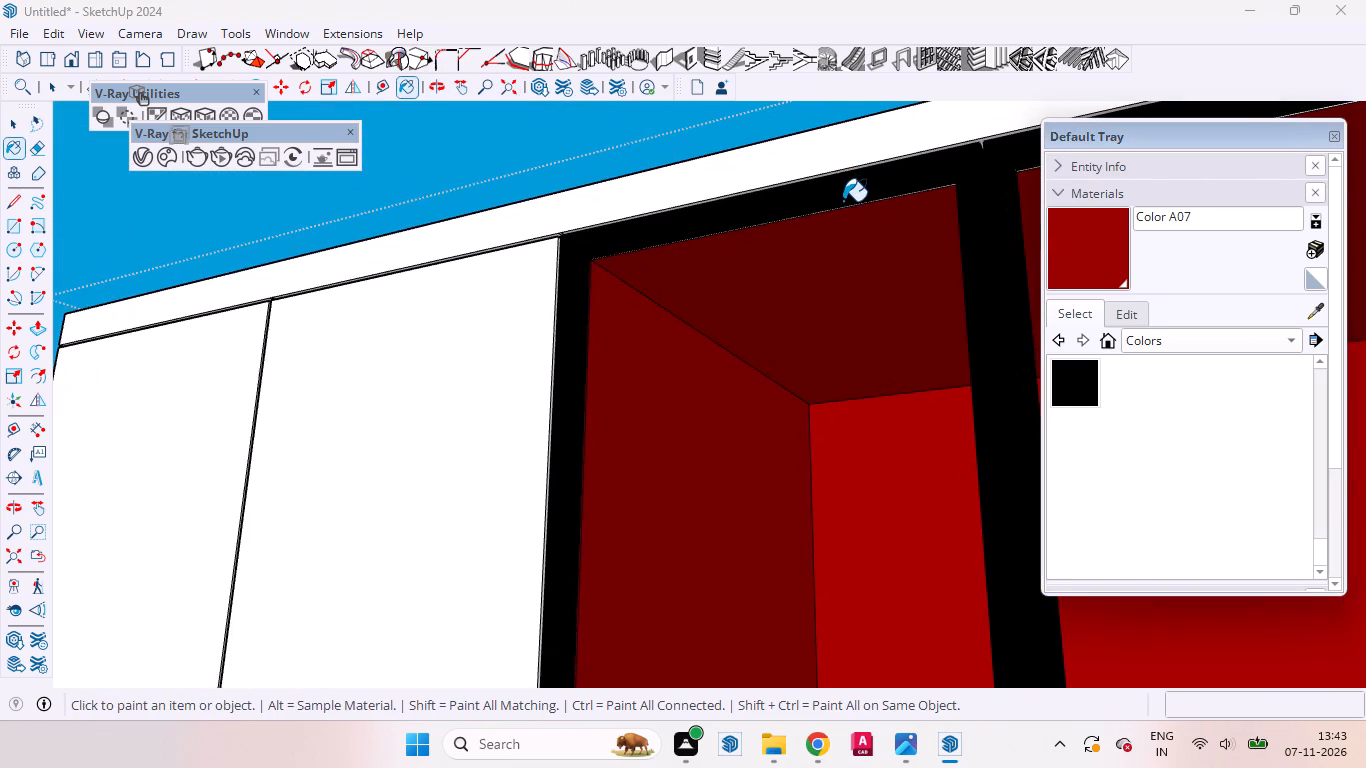
scroll(843, 201, "up", 20)
scroll(843, 201, "up", 8)
scroll(644, 238, "down", 1)
scroll(644, 238, "up", 5)
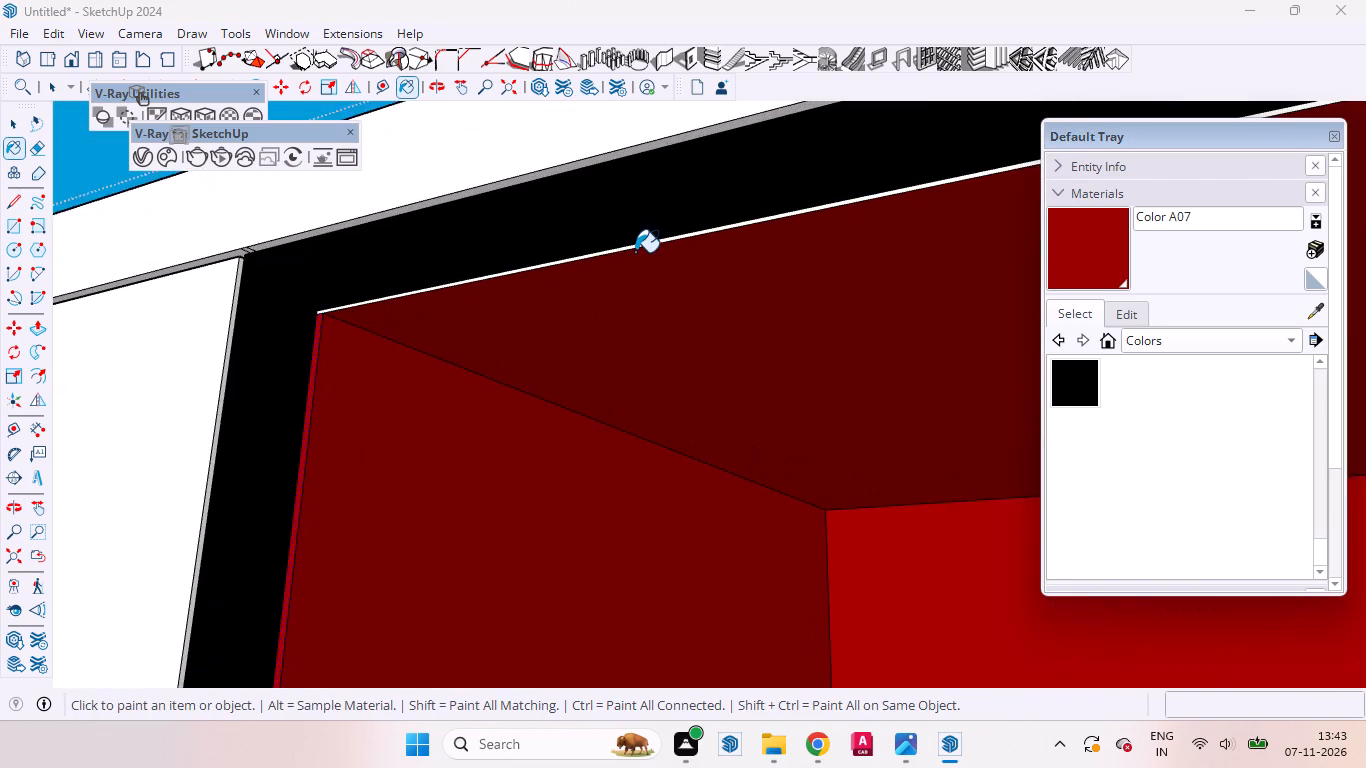
scroll(595, 252, "up", 12)
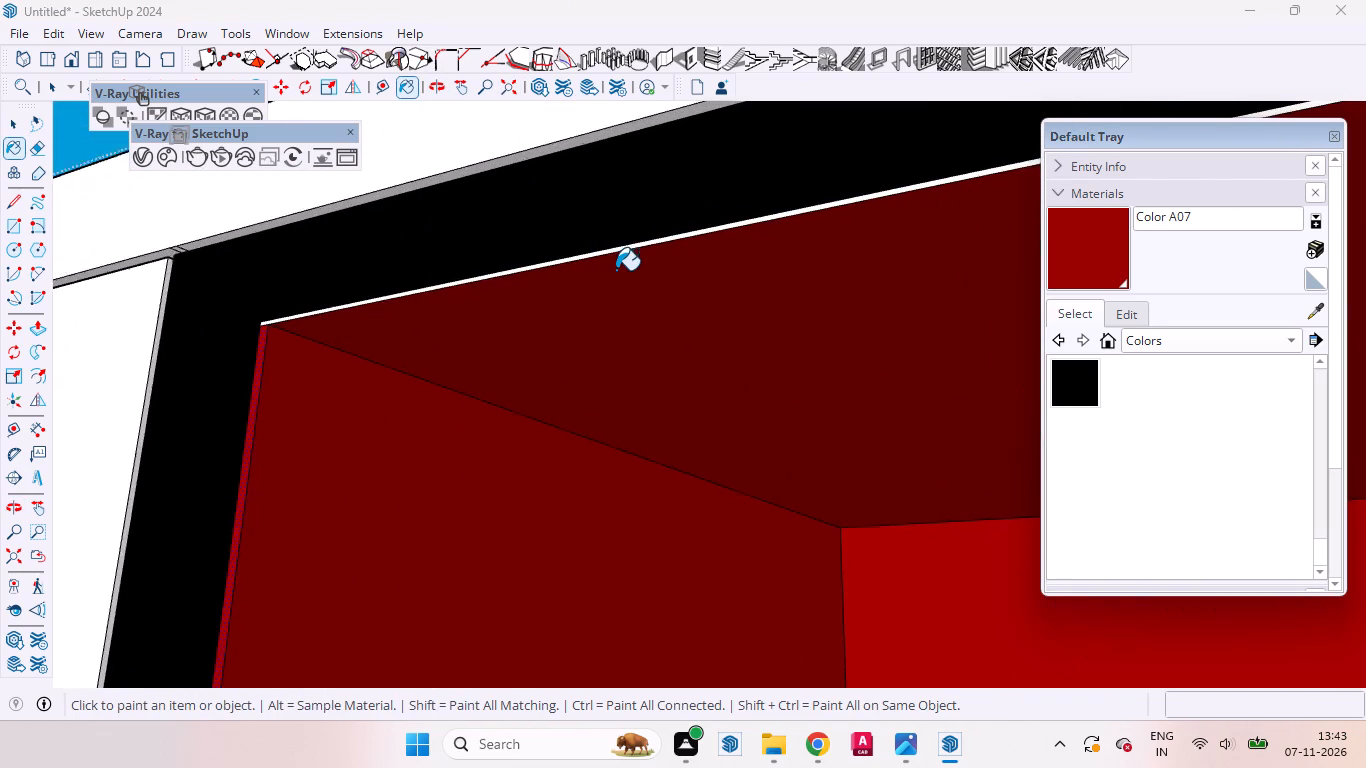
scroll(616, 270, "up", 20)
scroll(616, 270, "up", 10)
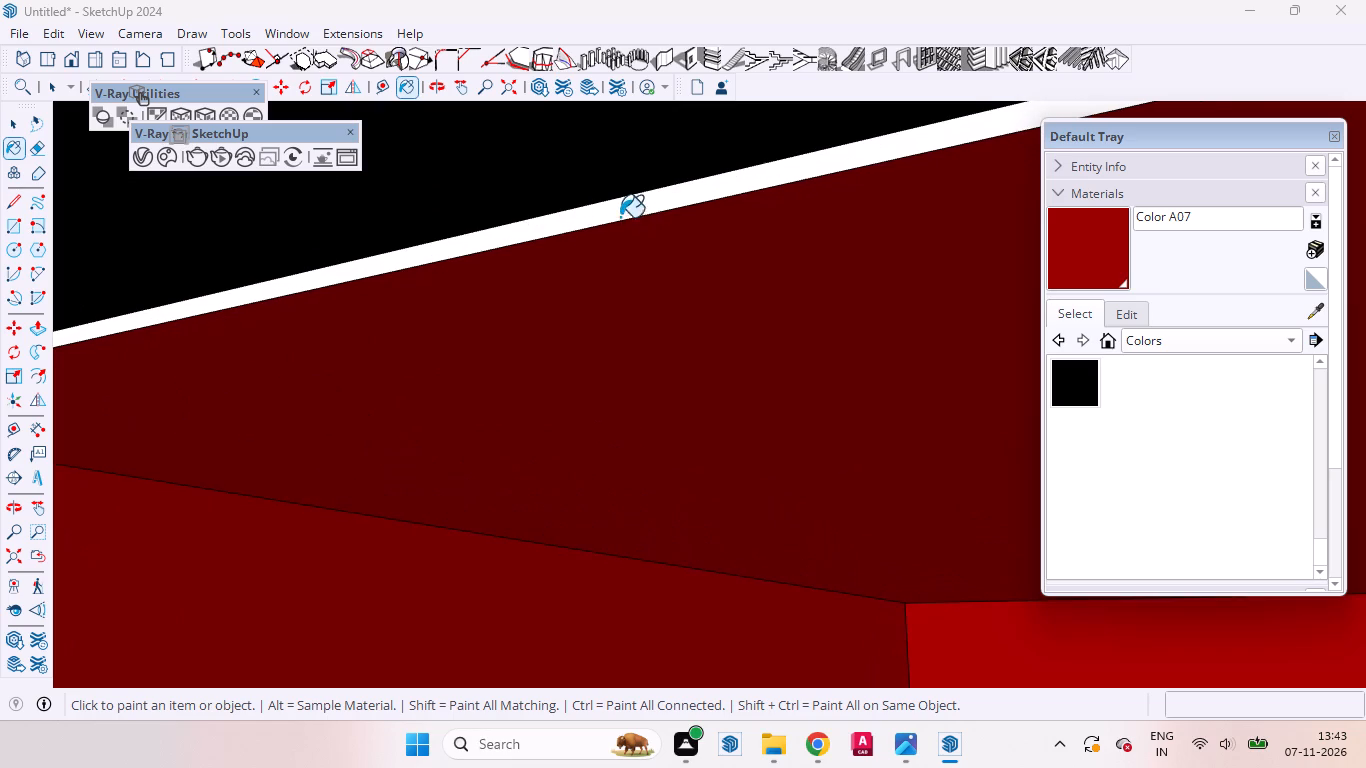
left_click(620, 202)
Paint the unpainted strip between the right door frame's top rail and the compartment ceiling with Color A07.
middle_click_drag(607, 261, 866, 352)
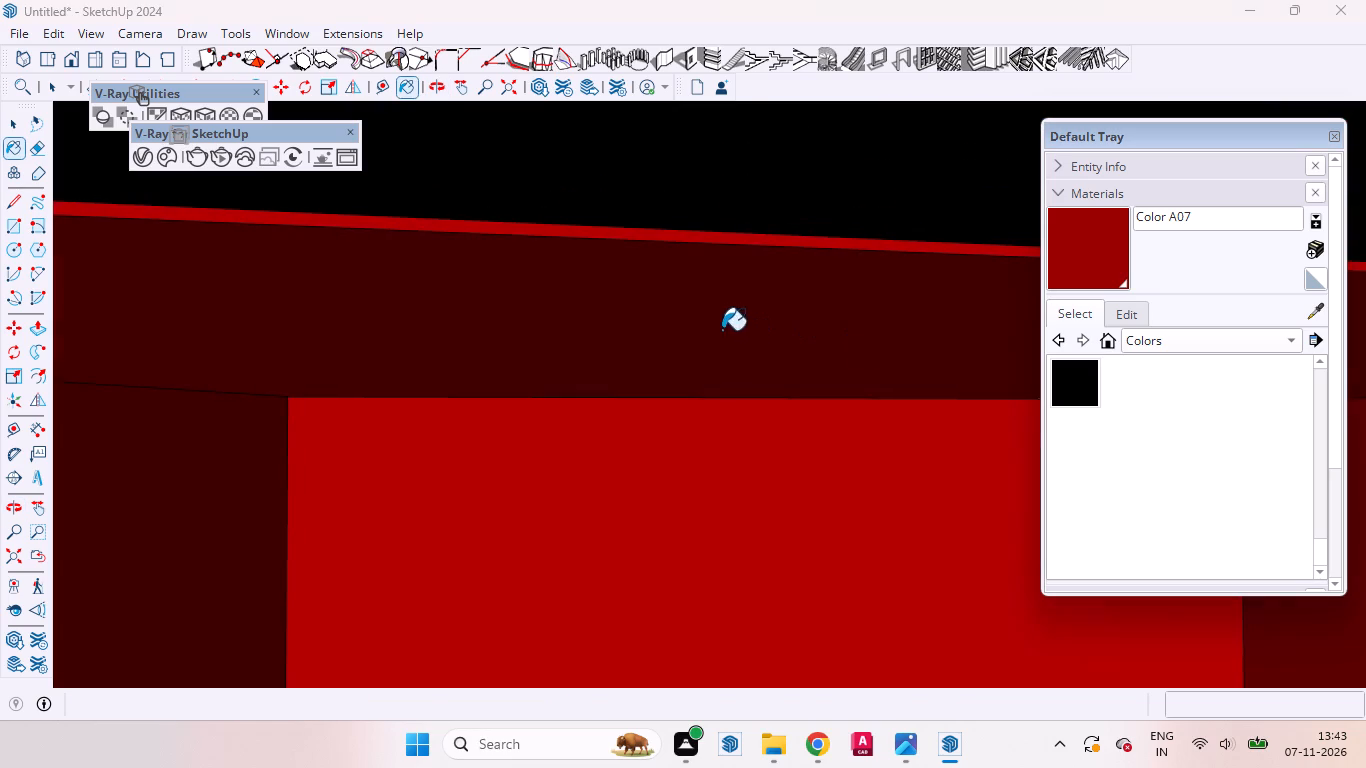
scroll(719, 328, "down", 15)
scroll(563, 352, "down", 19)
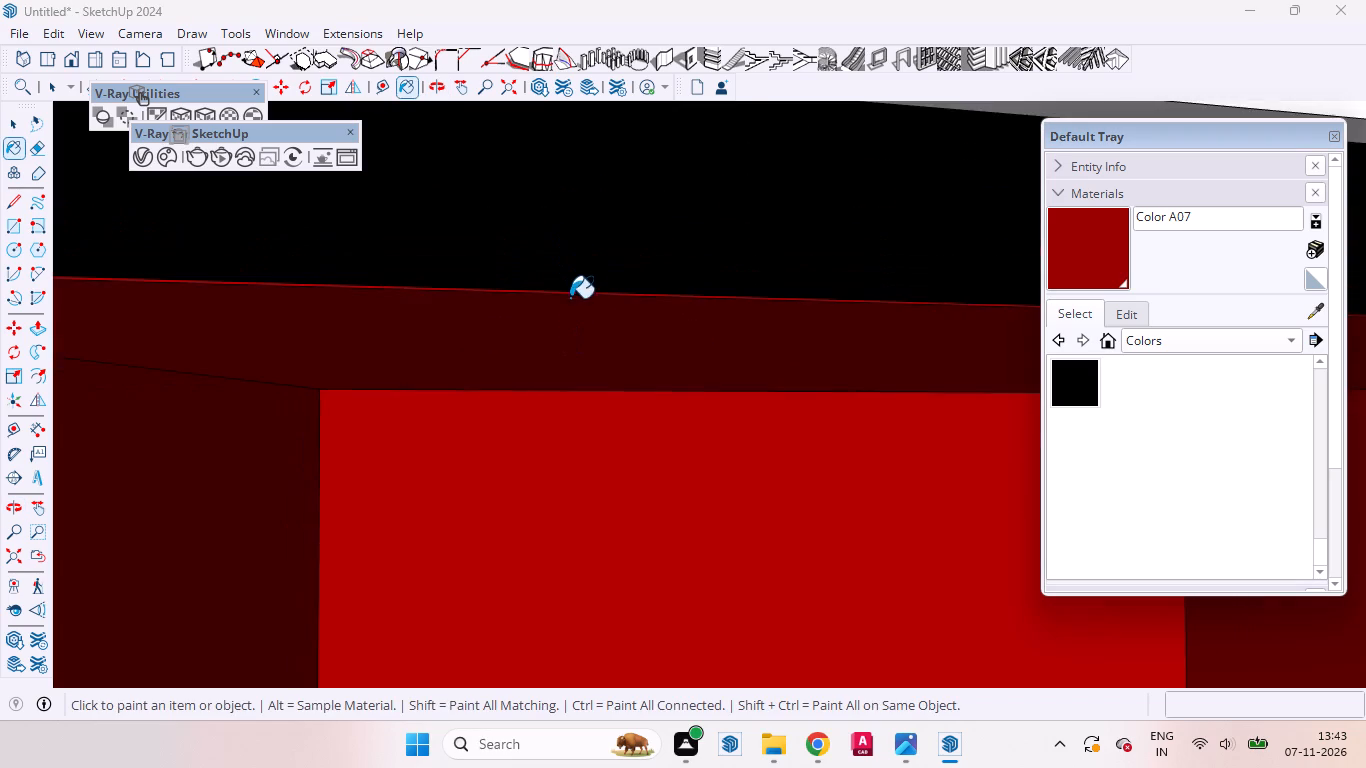
scroll(570, 298, "down", 14)
scroll(553, 440, "up", 1)
scroll(553, 442, "down", 19)
scroll(514, 276, "down", 3)
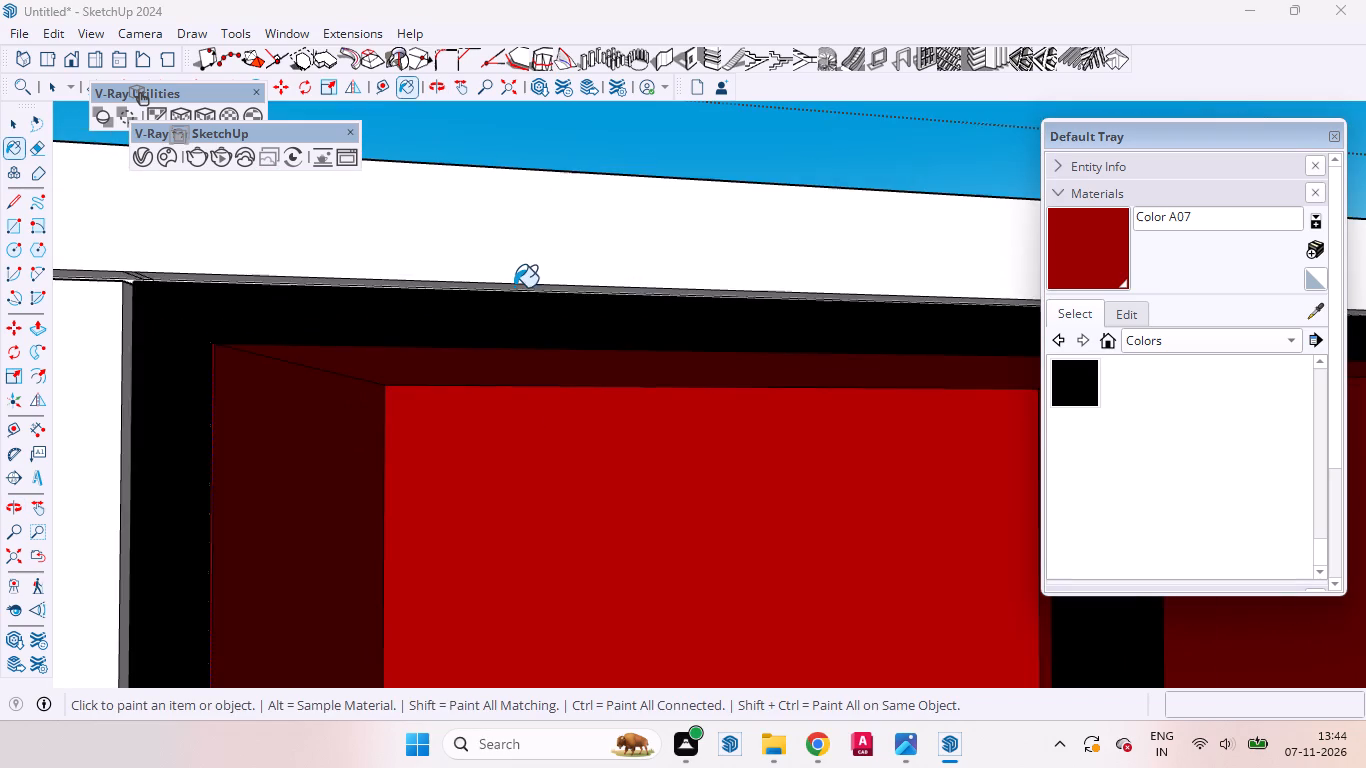
scroll(514, 287, "down", 4)
scroll(514, 294, "down", 18)
scroll(511, 344, "down", 11)
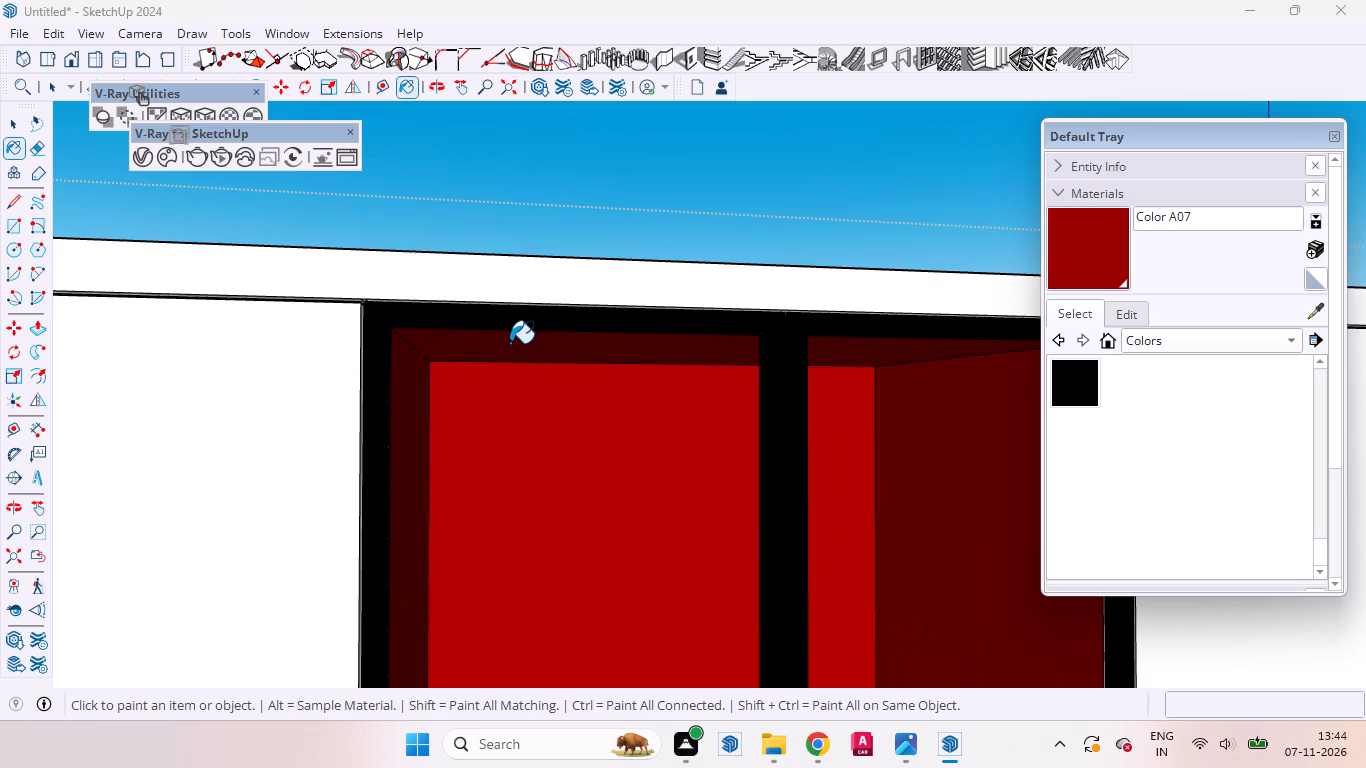
scroll(510, 343, "down", 6)
middle_click_drag(564, 403, 697, 392)
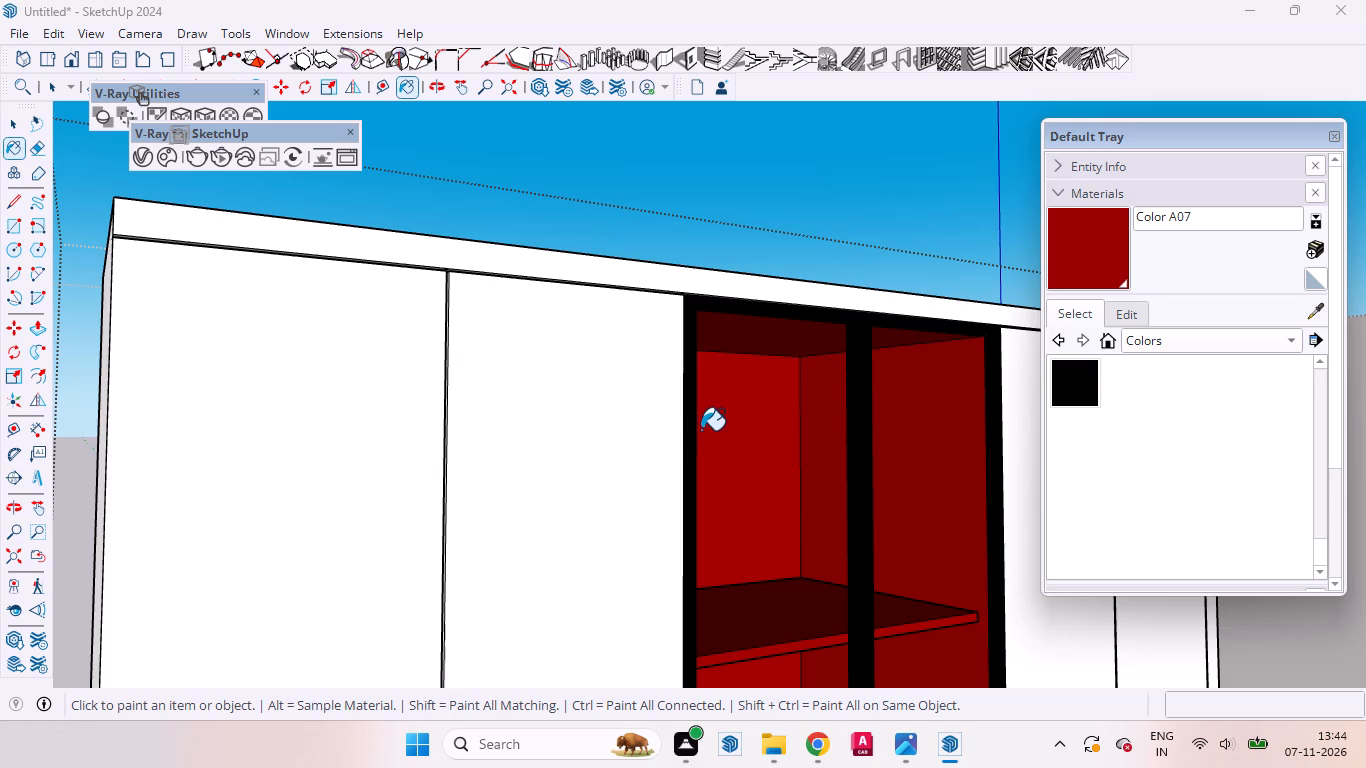
middle_click_drag(475, 515, 698, 437)
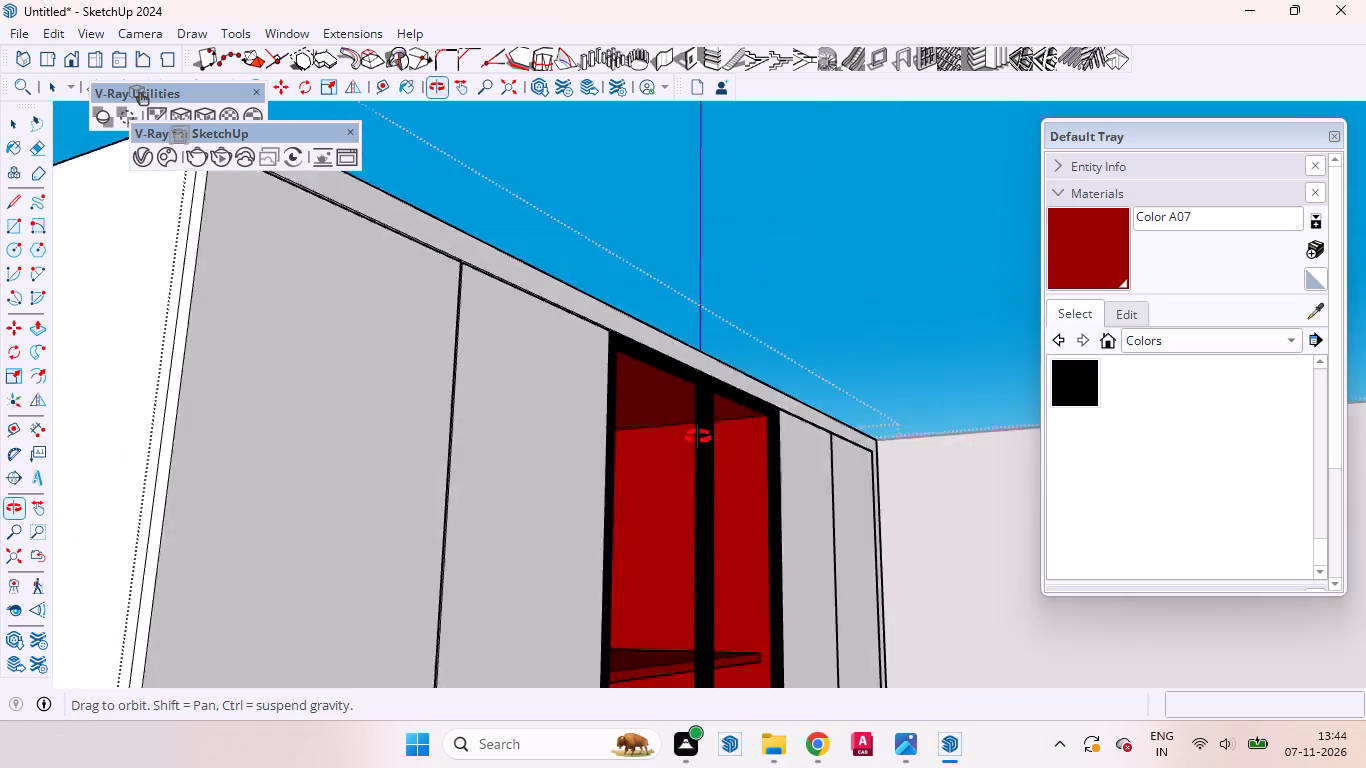
middle_click_drag(698, 437, 716, 426)
scroll(716, 426, "up", 14)
scroll(704, 429, "down", 1)
scroll(704, 429, "up", 16)
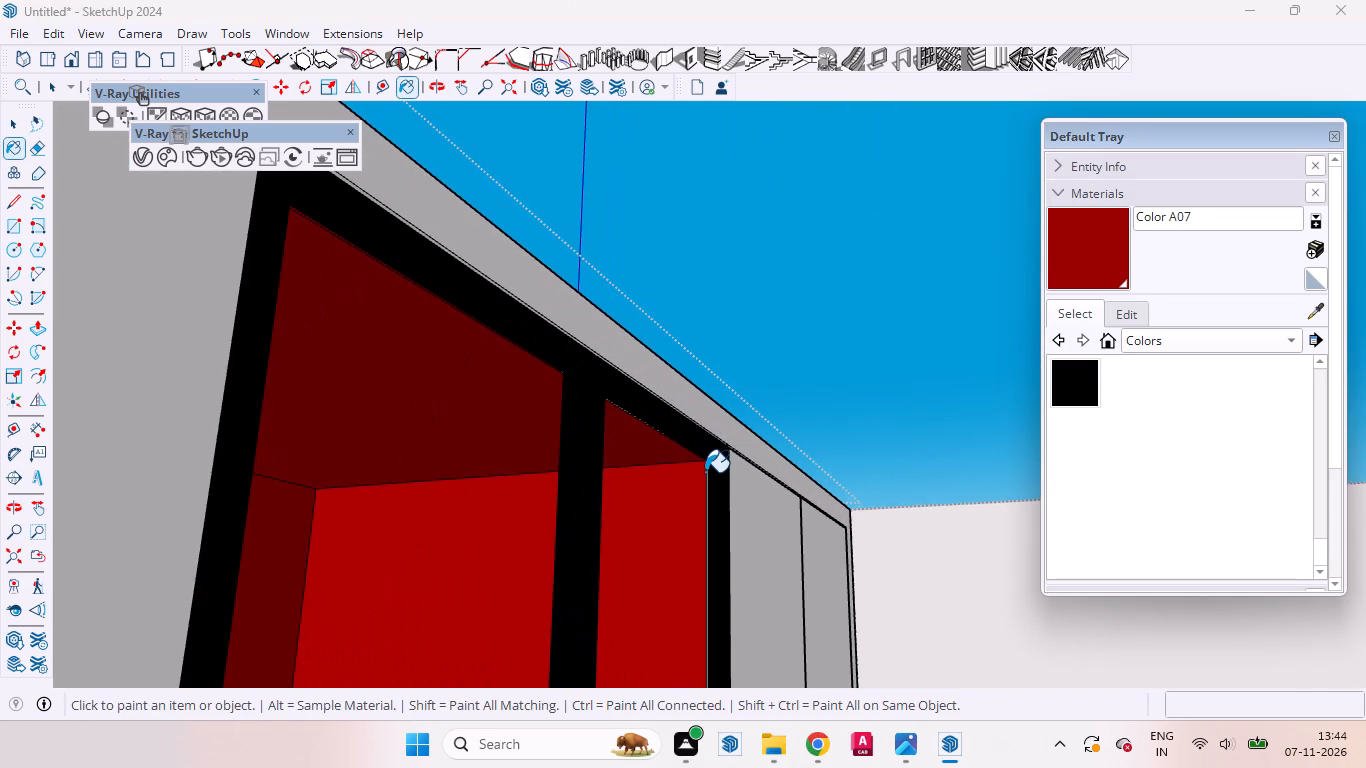
scroll(705, 472, "up", 20)
scroll(705, 472, "up", 18)
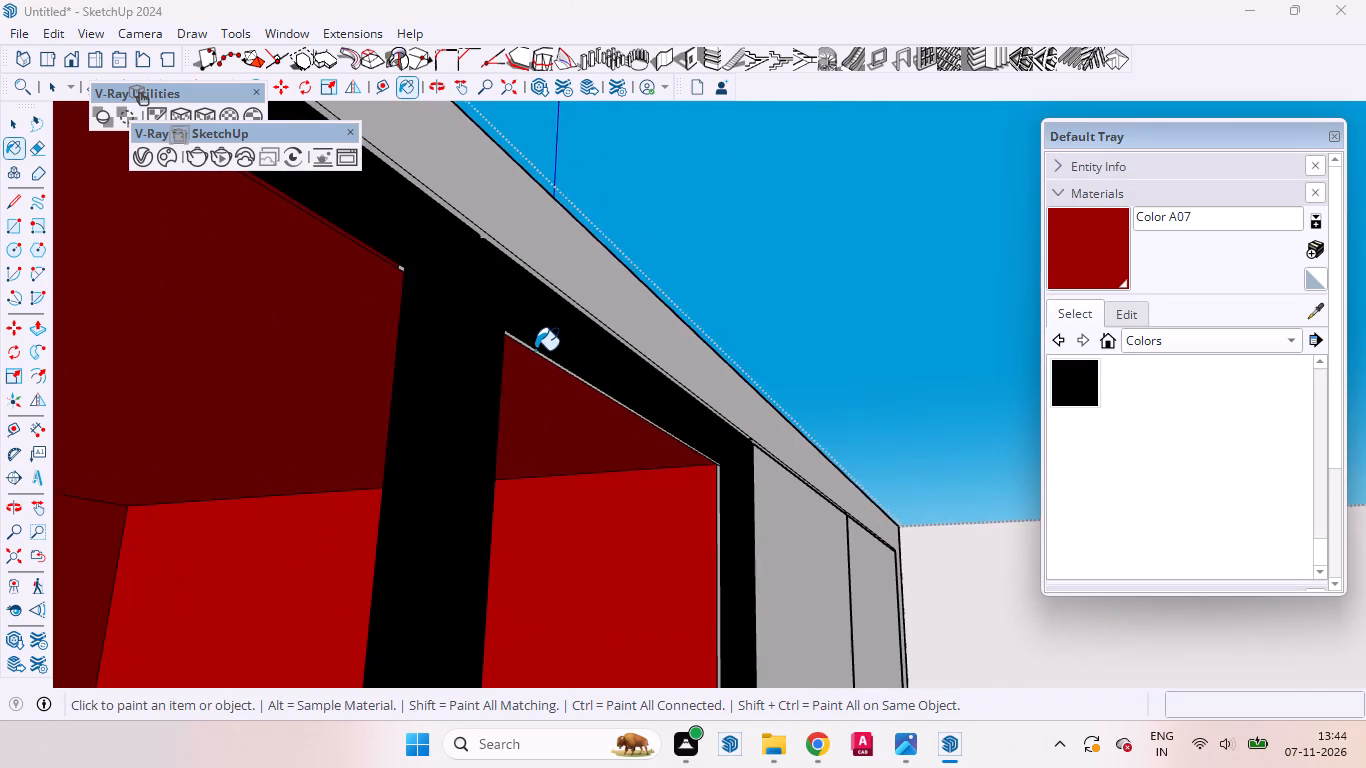
scroll(535, 350, "up", 12)
scroll(522, 334, "down", 1)
scroll(522, 334, "up", 9)
scroll(513, 334, "down", 2)
scroll(513, 334, "up", 13)
scroll(476, 322, "down", 1)
scroll(476, 322, "up", 20)
scroll(476, 322, "up", 6)
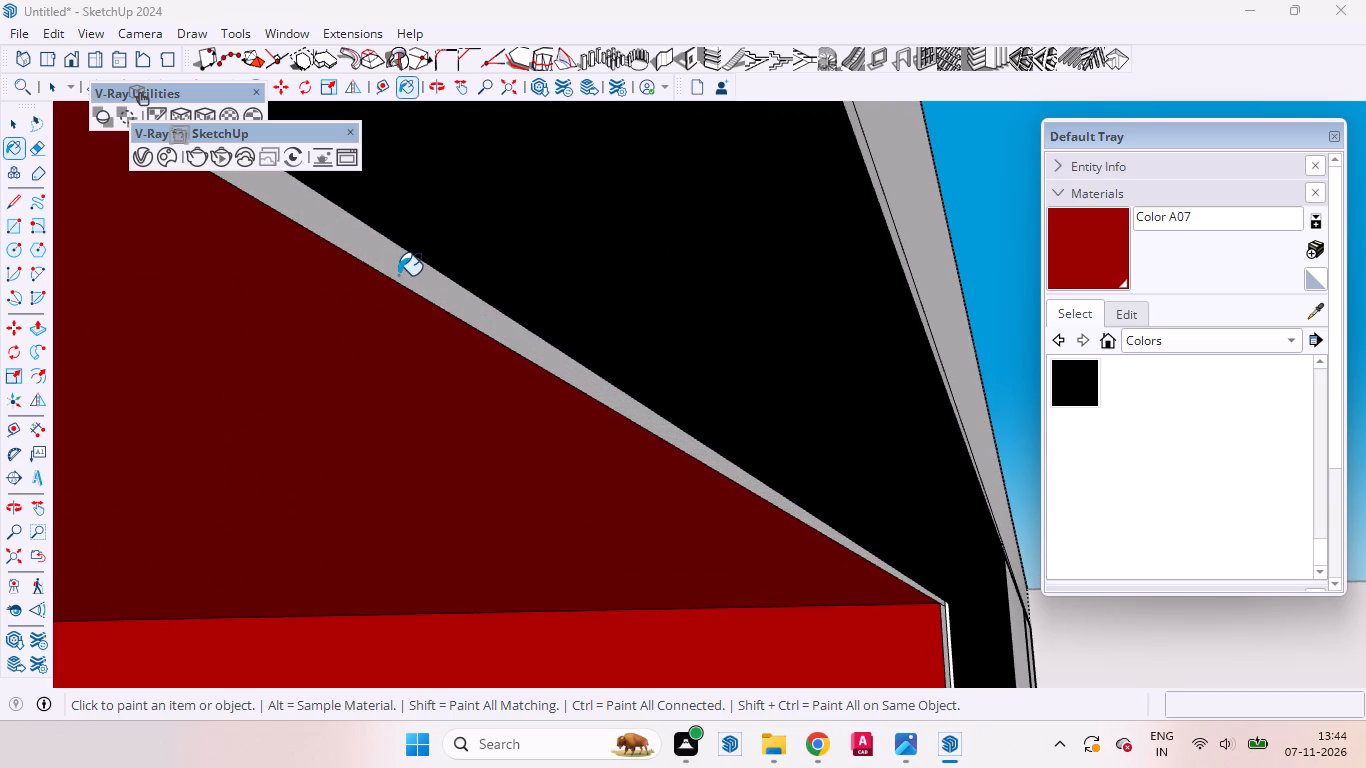
left_click(398, 275)
Paint the small leftover patch of the ceiling strip beside the central stiles, at the left opening's upper inner corner, with Color A07.
scroll(424, 333, "down", 17)
scroll(595, 419, "up", 1)
scroll(595, 419, "down", 3)
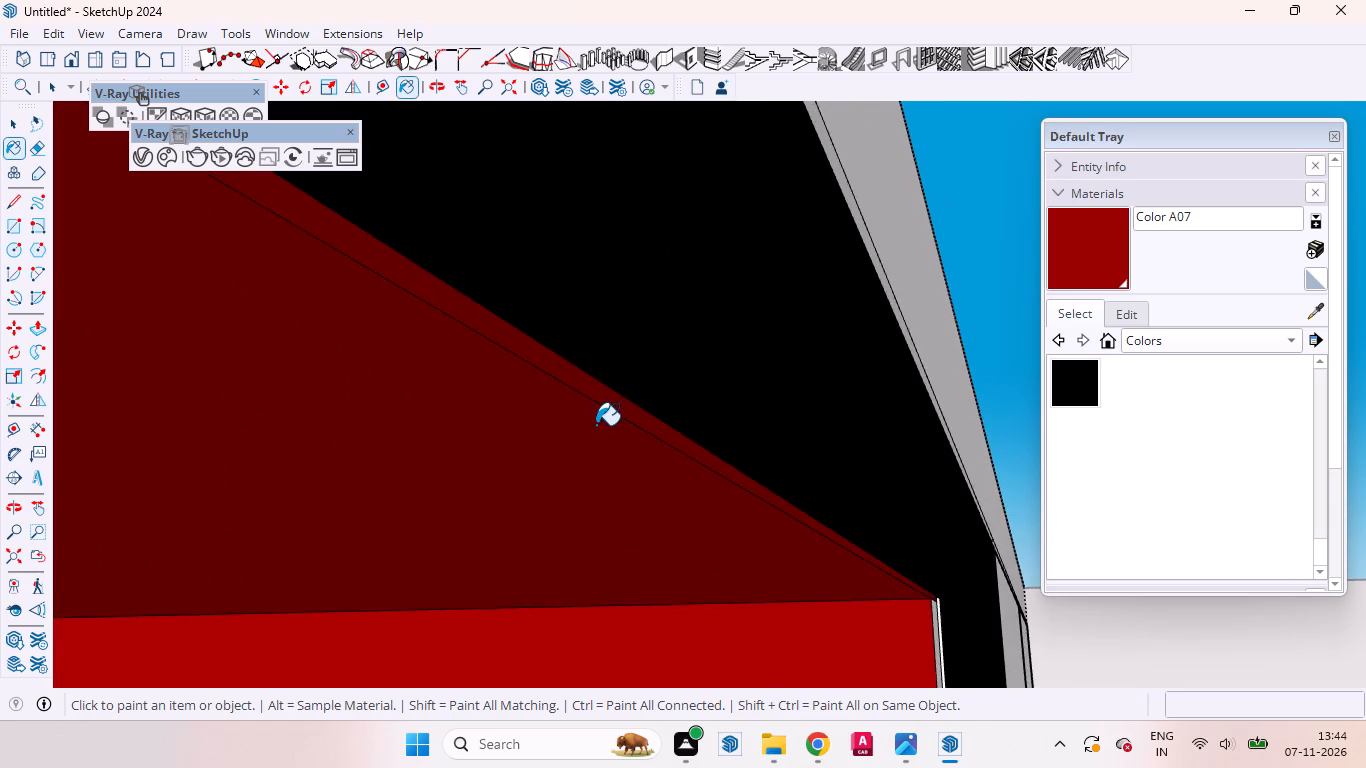
scroll(596, 425, "down", 20)
scroll(596, 425, "down", 8)
scroll(563, 450, "up", 1)
scroll(563, 450, "down", 2)
scroll(563, 450, "up", 1)
scroll(562, 449, "down", 11)
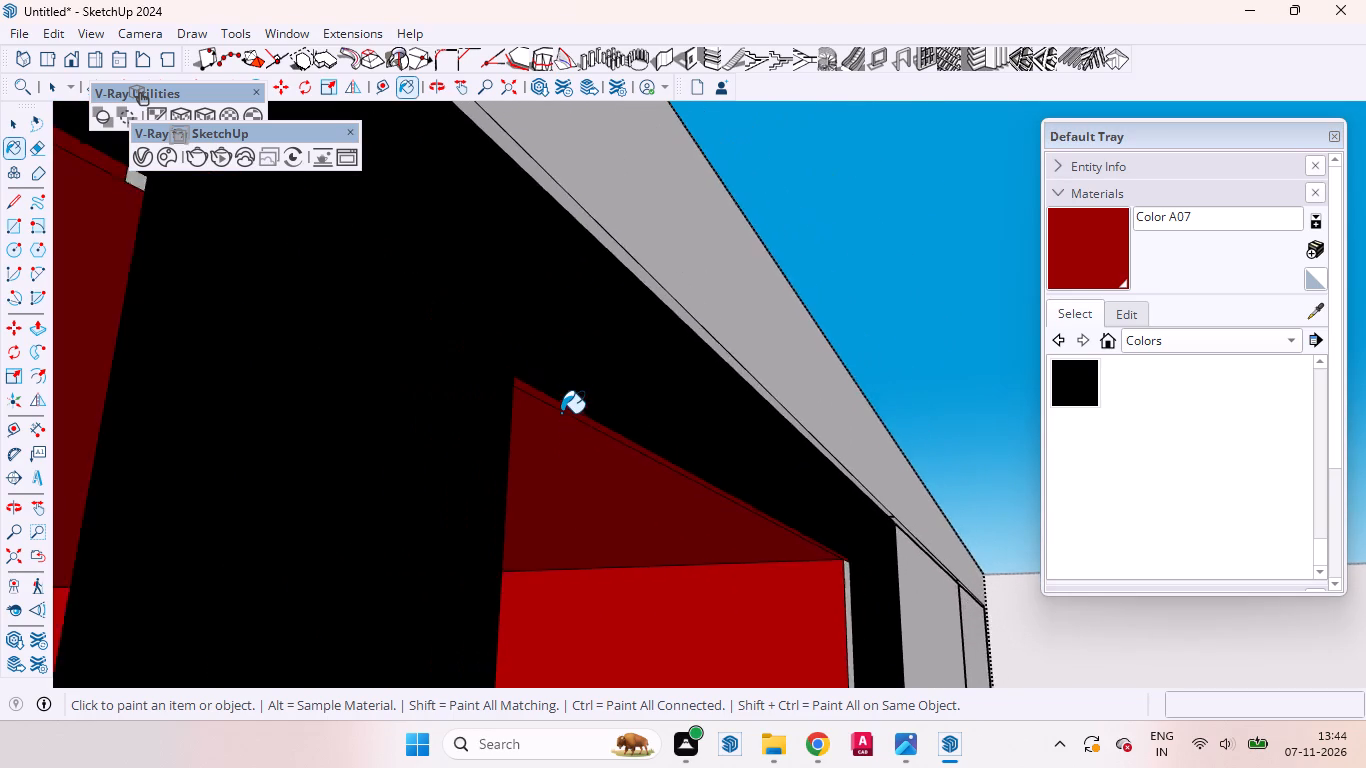
scroll(561, 413, "down", 6)
middle_click_drag(270, 348, 410, 350)
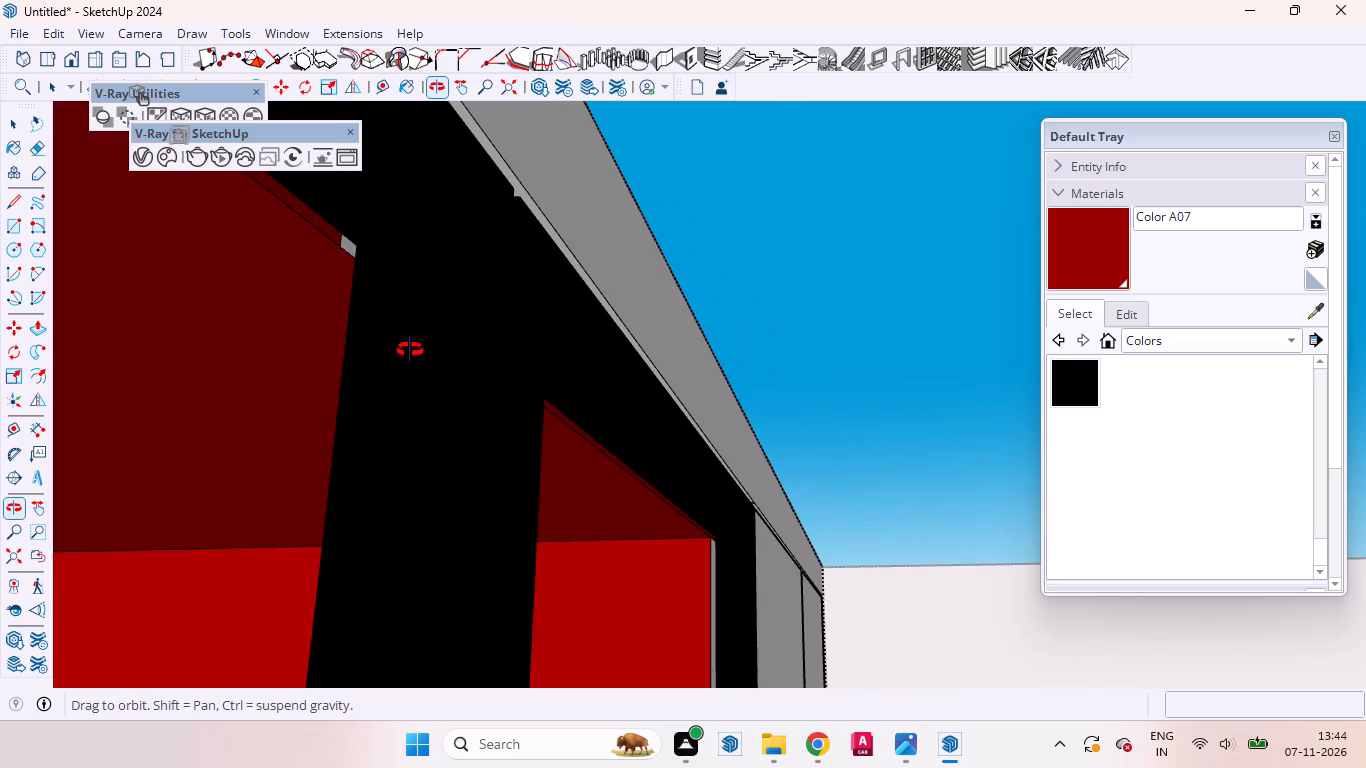
middle_click_drag(410, 350, 568, 355)
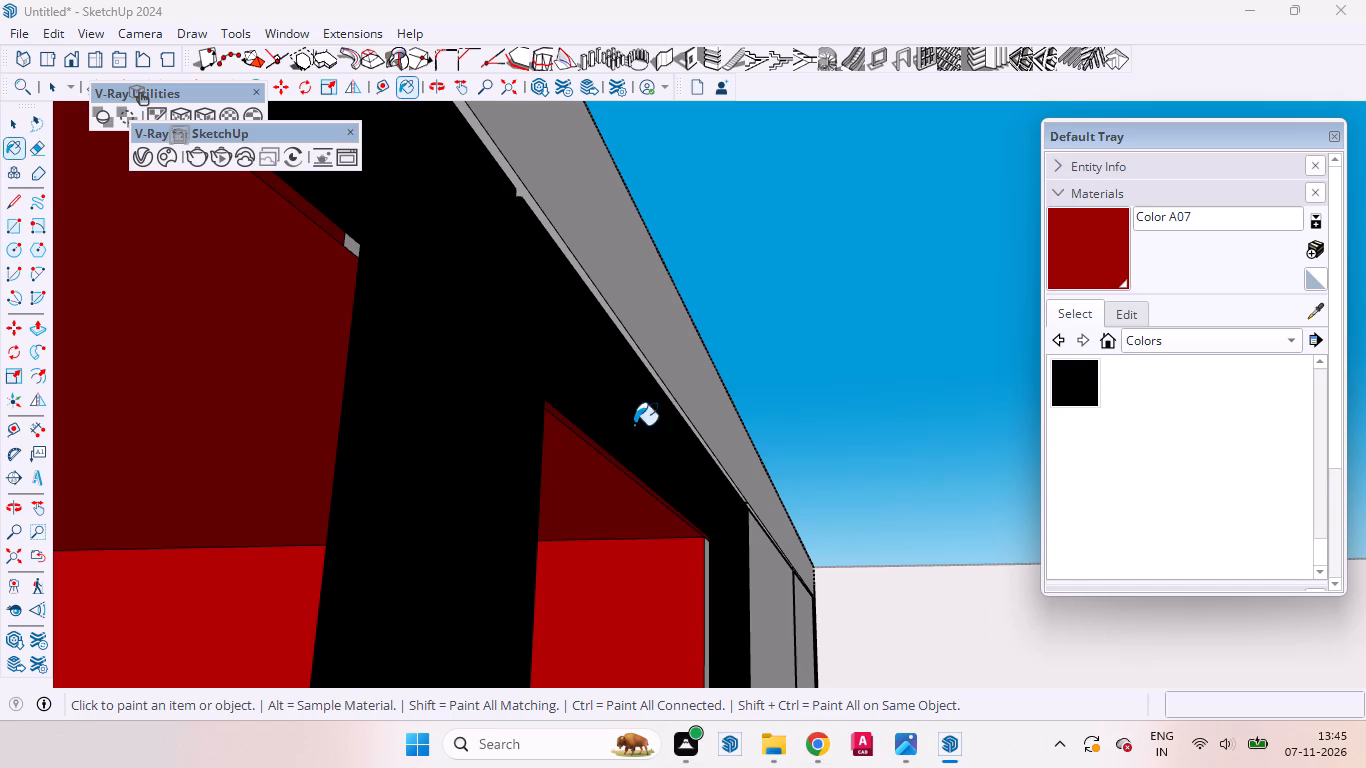
scroll(637, 389, "down", 11)
scroll(495, 336, "up", 14)
scroll(464, 280, "down", 1)
scroll(464, 280, "up", 14)
scroll(477, 272, "down", 1)
scroll(477, 272, "up", 17)
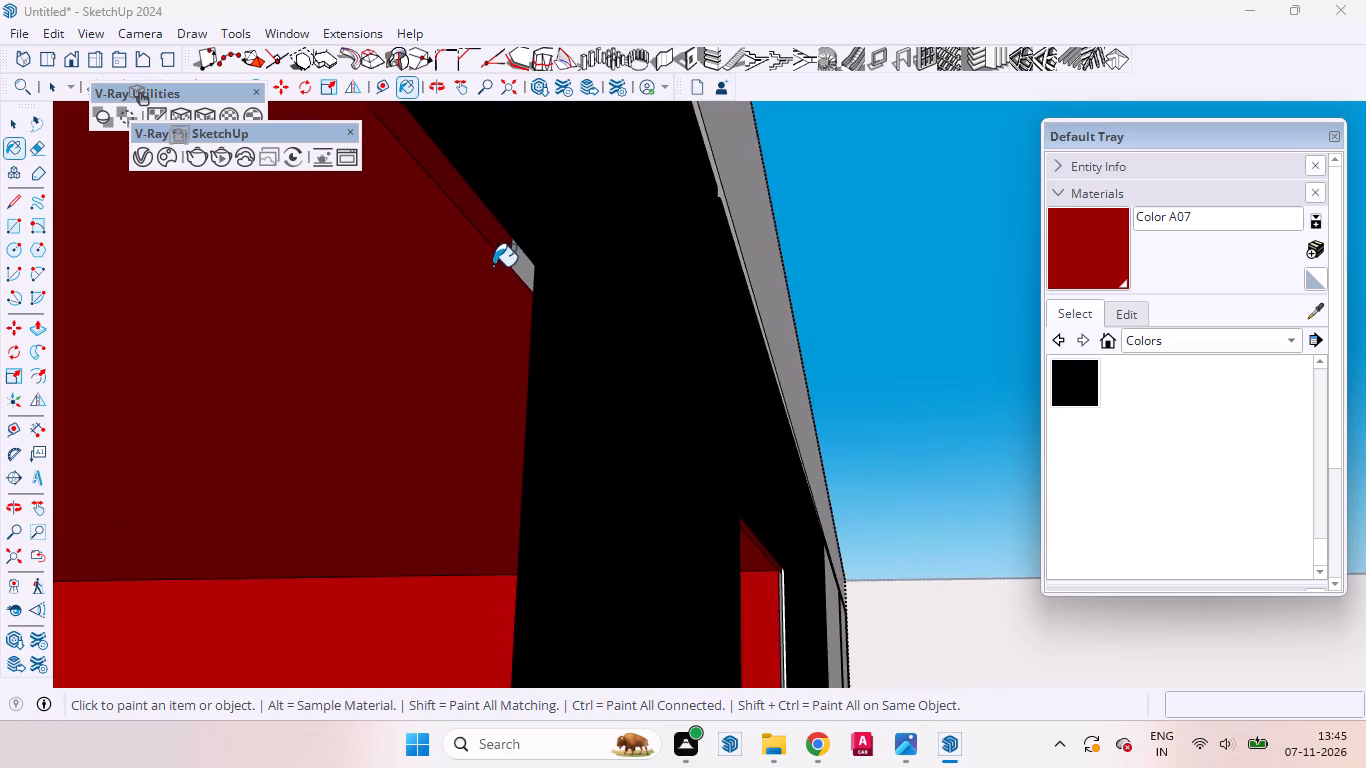
scroll(493, 266, "up", 20)
scroll(493, 266, "up", 12)
scroll(535, 275, "down", 1)
scroll(535, 275, "up", 11)
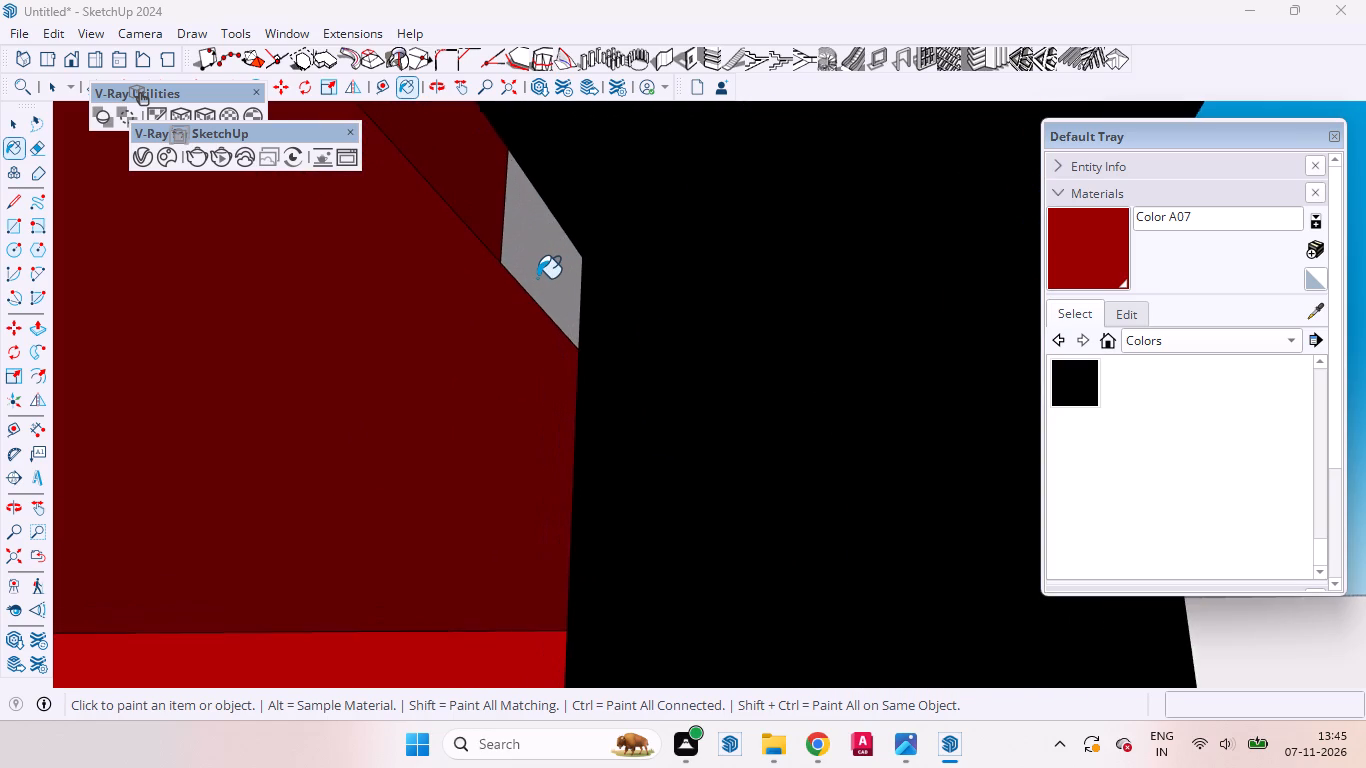
scroll(537, 278, "up", 9)
left_click(537, 278)
Paint the white strip between the right door frame's outer stile and the compartment side wall with Color A07.
middle_click_drag(528, 292, 466, 328)
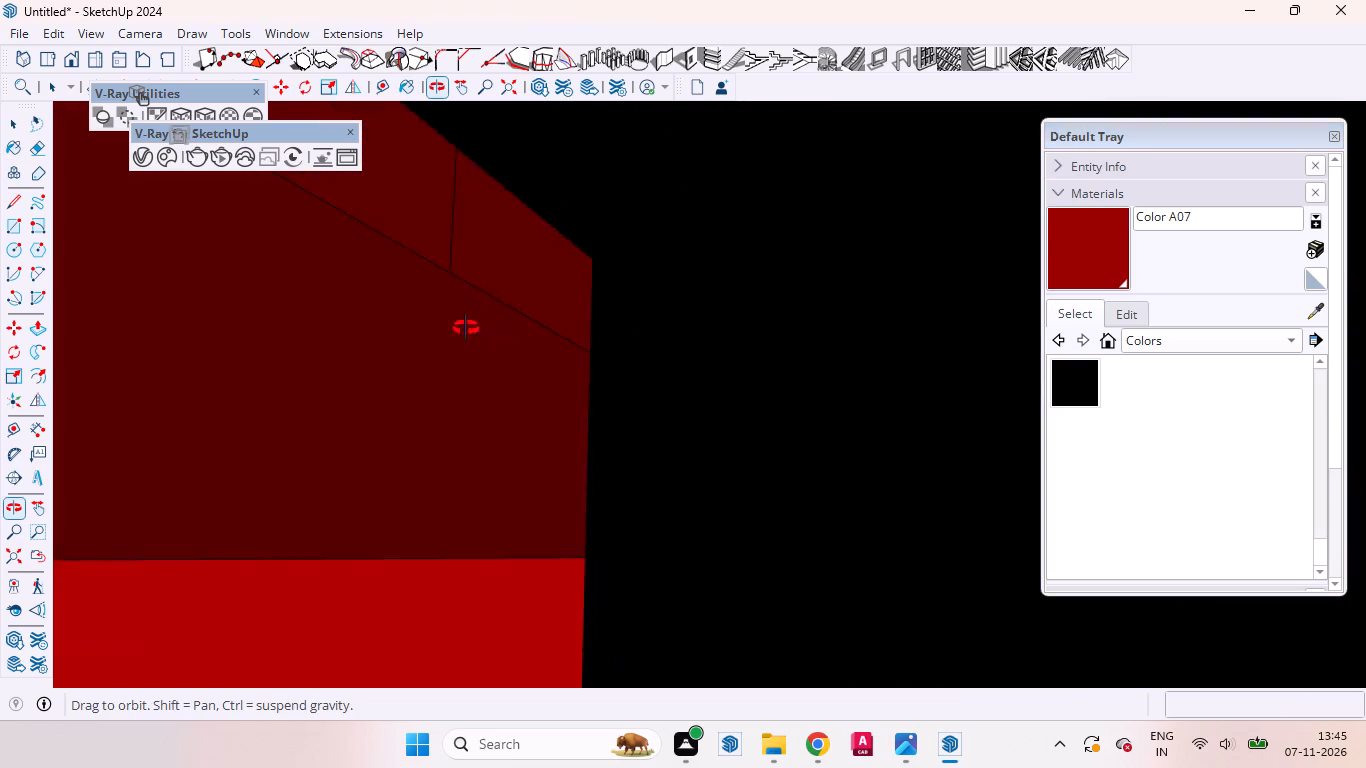
middle_click_drag(466, 328, 262, 349)
scroll(315, 350, "down", 15)
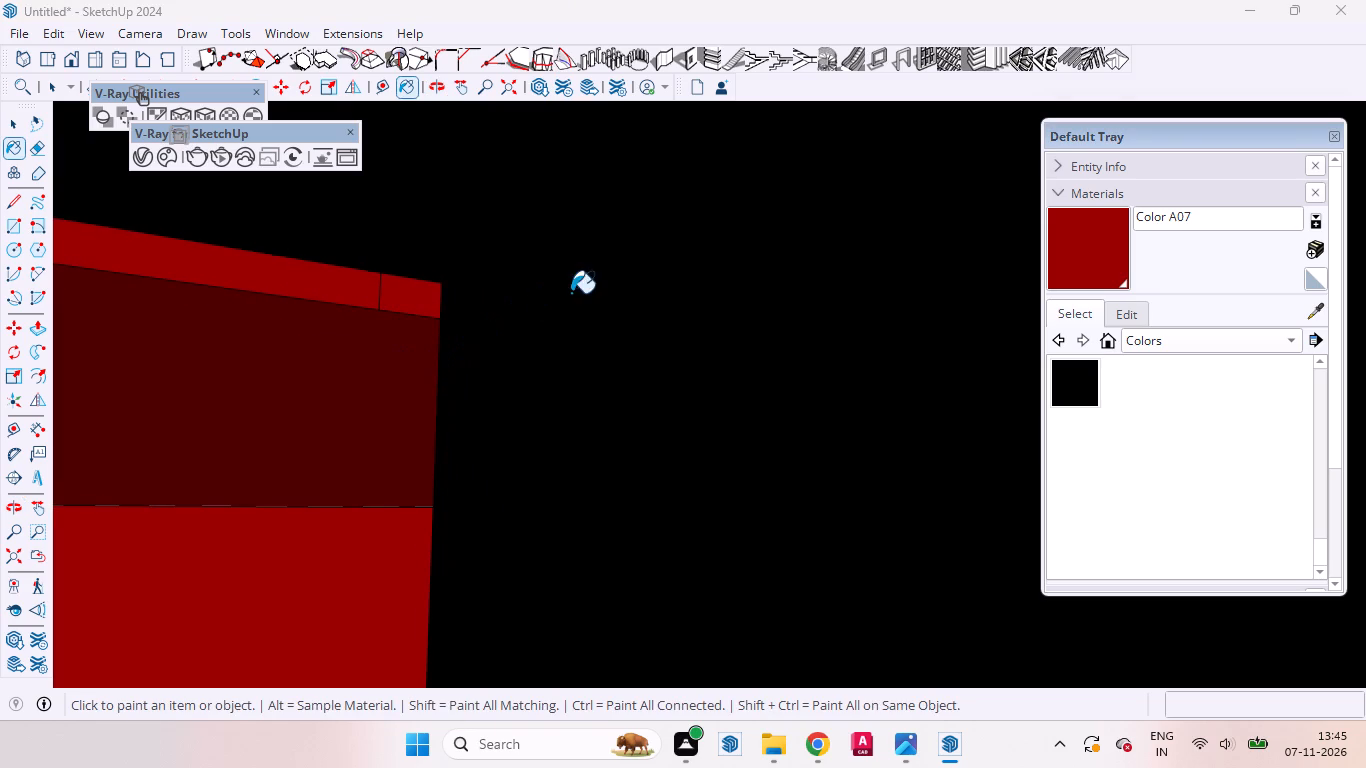
scroll(571, 293, "down", 17)
scroll(643, 348, "up", 1)
scroll(643, 348, "down", 17)
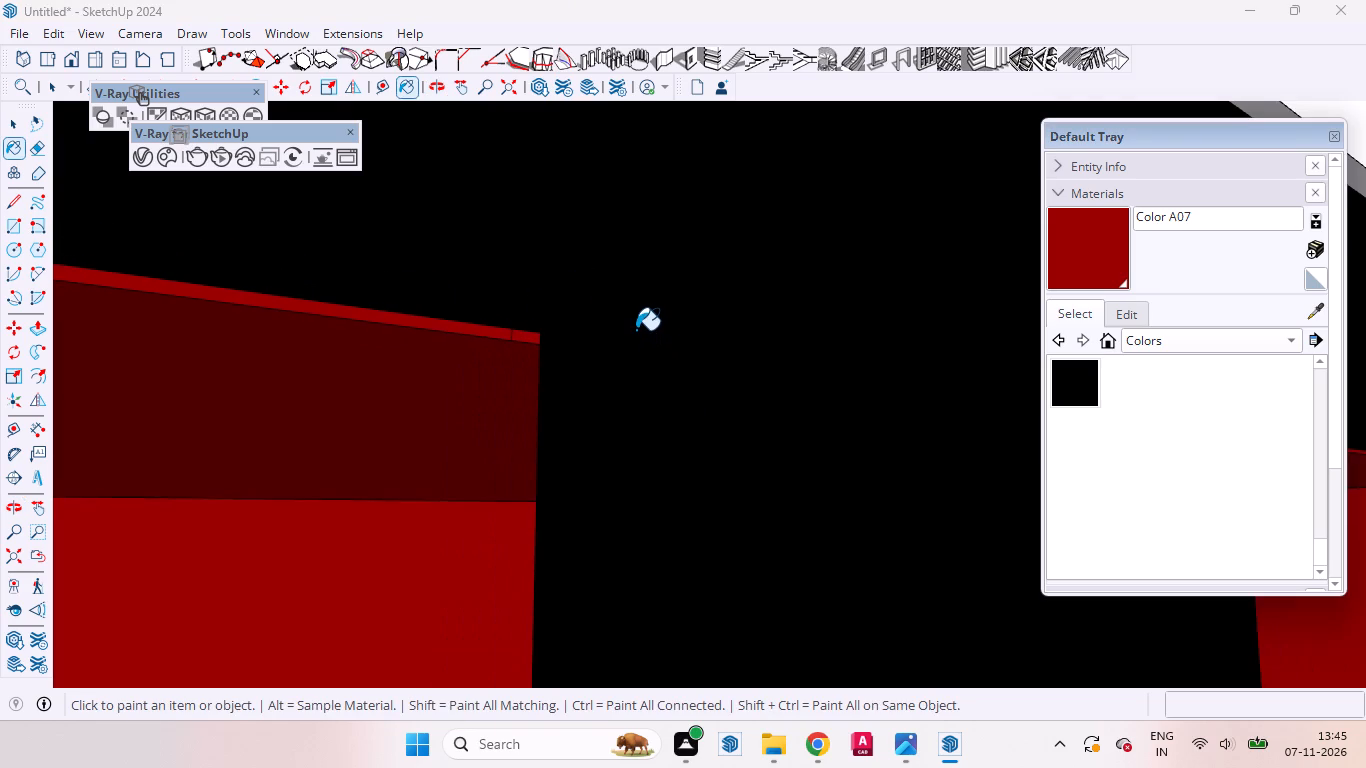
scroll(636, 330, "down", 20)
scroll(636, 330, "down", 18)
scroll(630, 319, "down", 7)
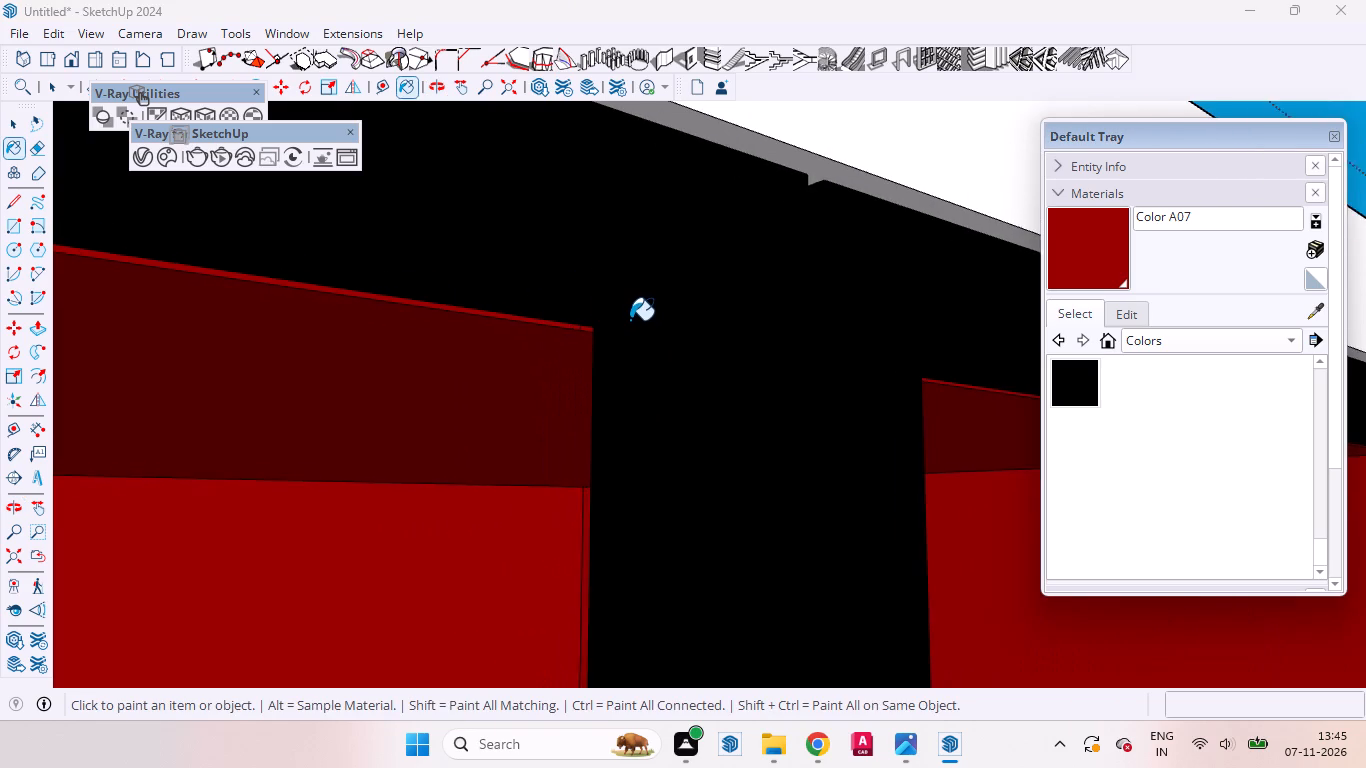
scroll(630, 320, "down", 11)
scroll(638, 325, "up", 1)
scroll(638, 325, "down", 11)
scroll(653, 325, "down", 13)
scroll(746, 301, "up", 1)
scroll(746, 301, "down", 2)
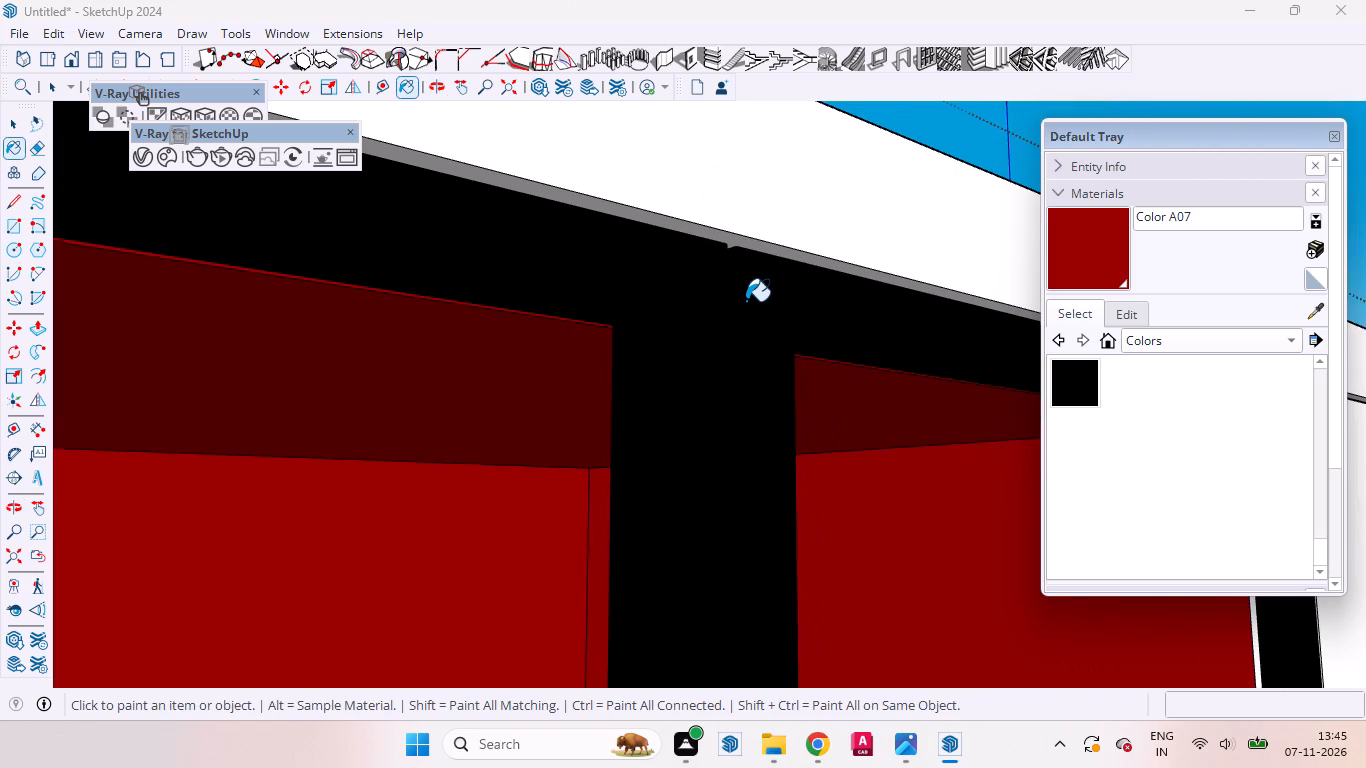
scroll(746, 301, "down", 20)
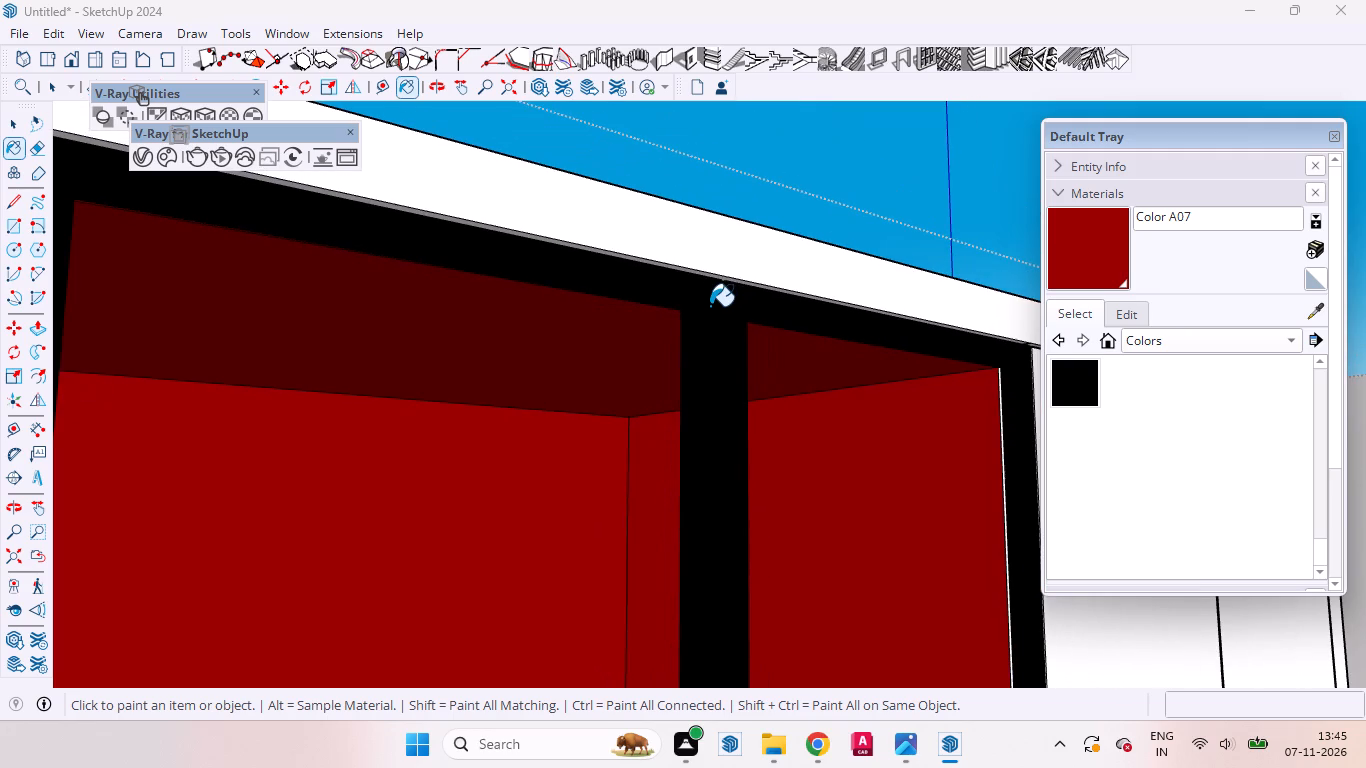
scroll(979, 402, "up", 6)
scroll(694, 436, "down", 3)
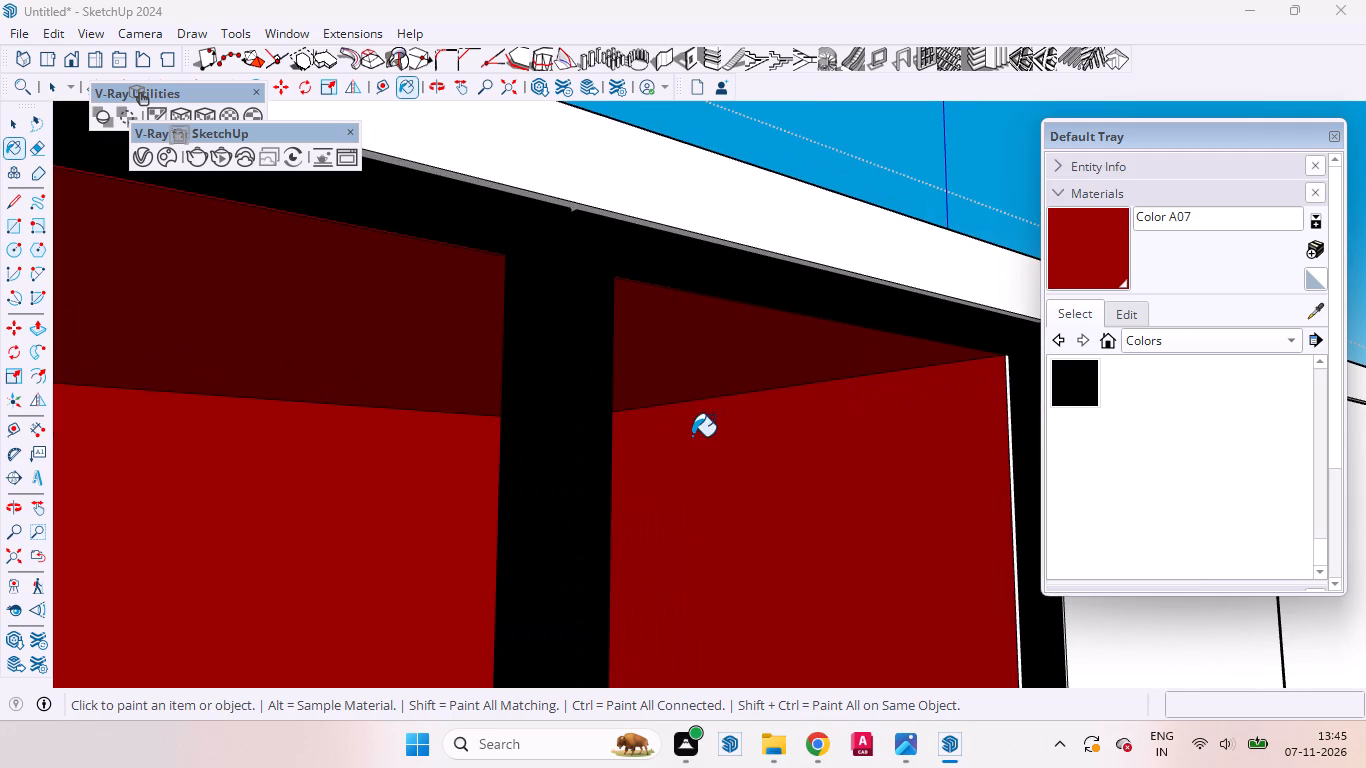
scroll(692, 436, "down", 11)
scroll(896, 418, "up", 12)
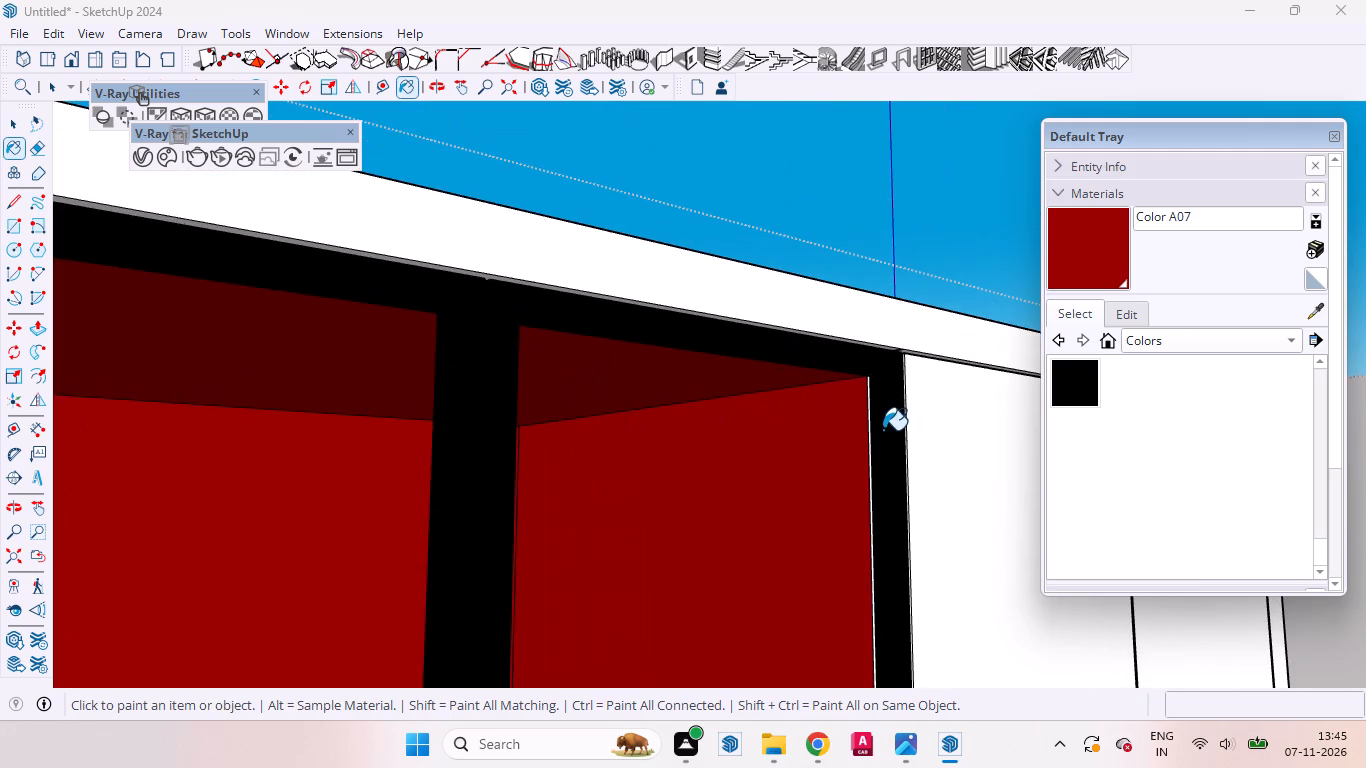
scroll(883, 430, "up", 7)
scroll(875, 430, "down", 1)
scroll(865, 421, "up", 20)
scroll(865, 421, "up", 5)
scroll(860, 414, "down", 1)
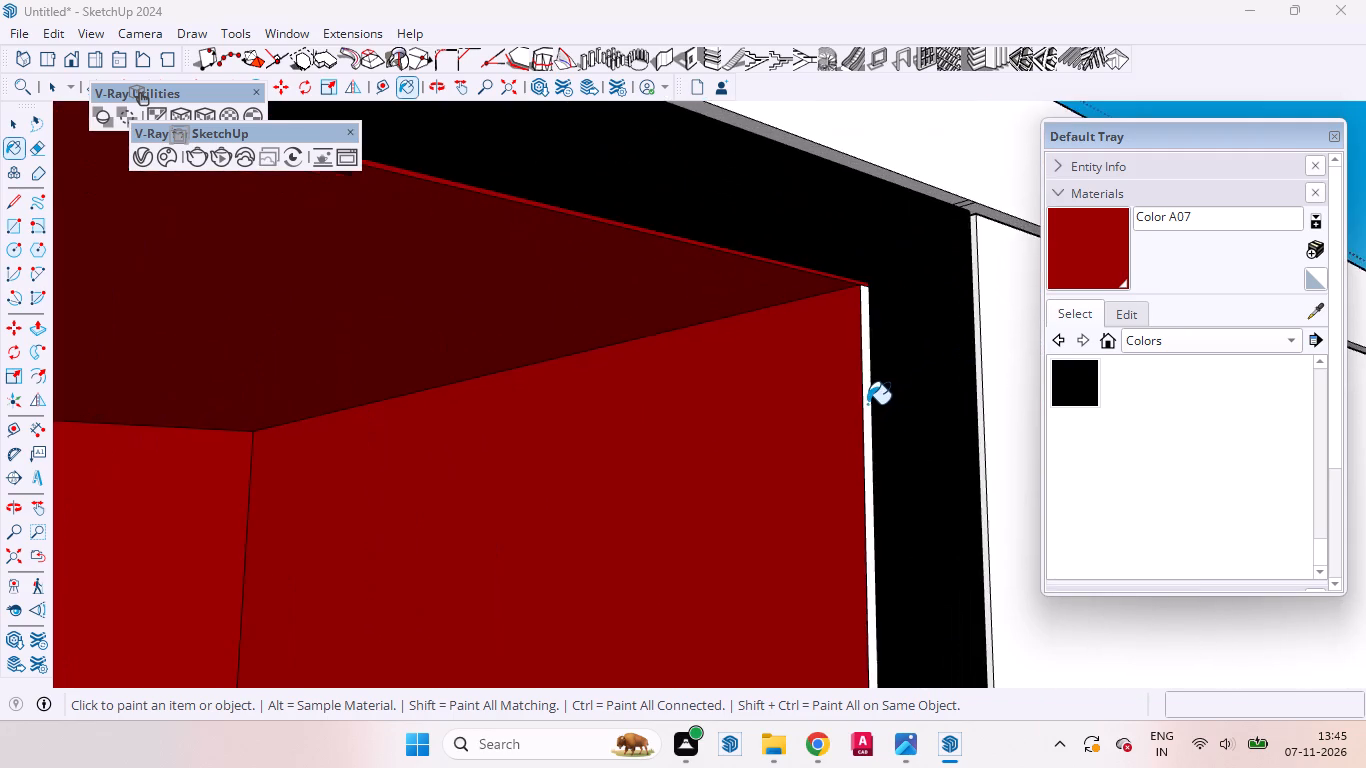
scroll(869, 401, "up", 8)
scroll(869, 401, "down", 1)
scroll(869, 401, "up", 20)
scroll(869, 401, "up", 5)
scroll(869, 401, "down", 1)
scroll(869, 401, "up", 1)
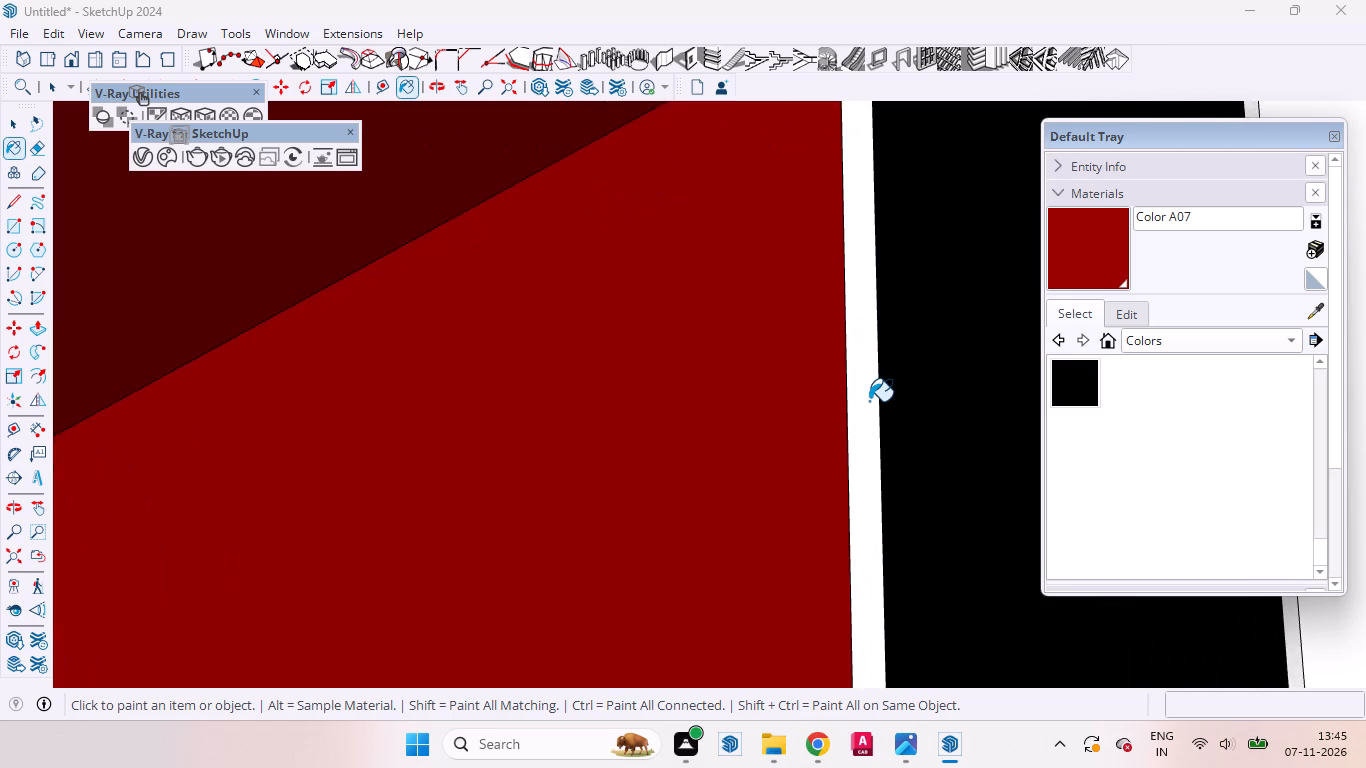
left_click(865, 401)
scroll(863, 401, "down", 9)
scroll(865, 403, "up", 1)
scroll(865, 403, "down", 4)
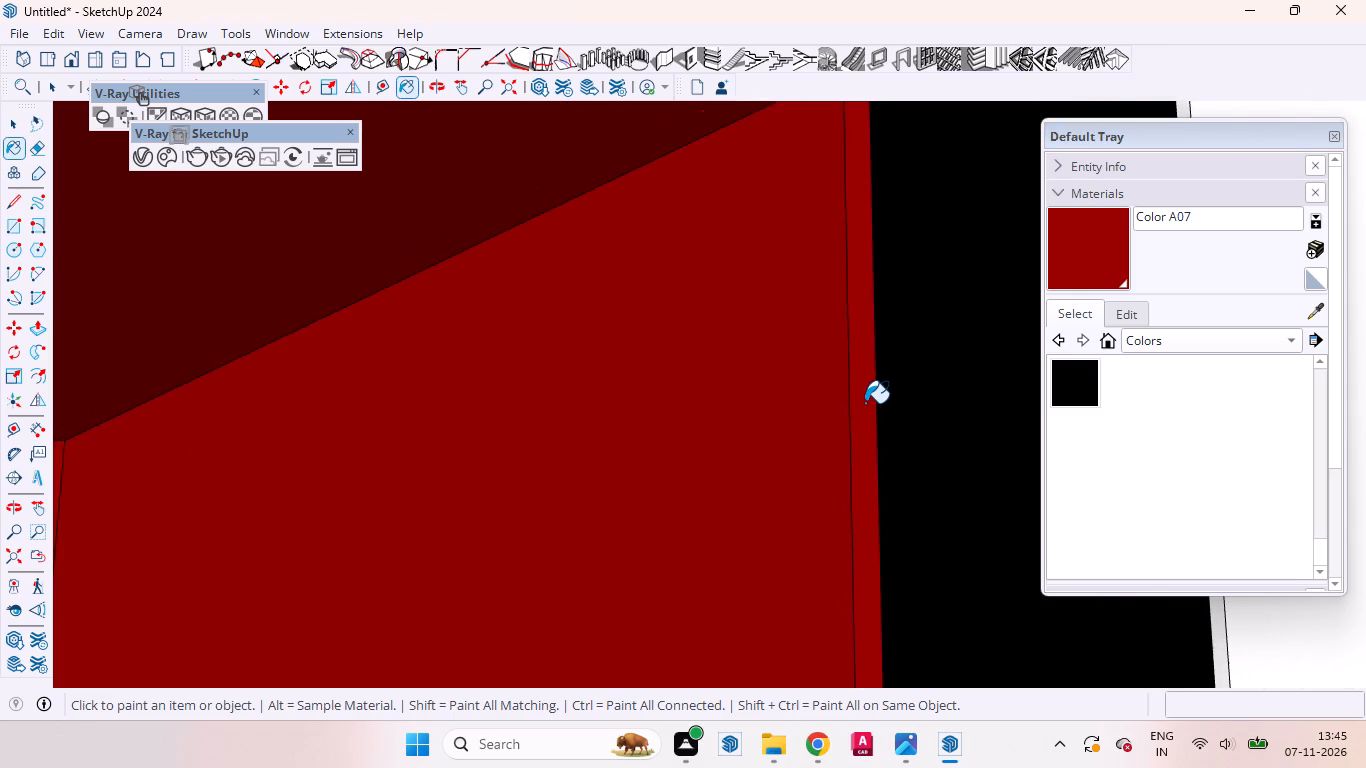
Examine the painted shelf compartment and its black door frames within the whole wardrobe front.
scroll(865, 403, "down", 12)
scroll(865, 403, "up", 1)
scroll(865, 403, "down", 18)
scroll(867, 401, "down", 8)
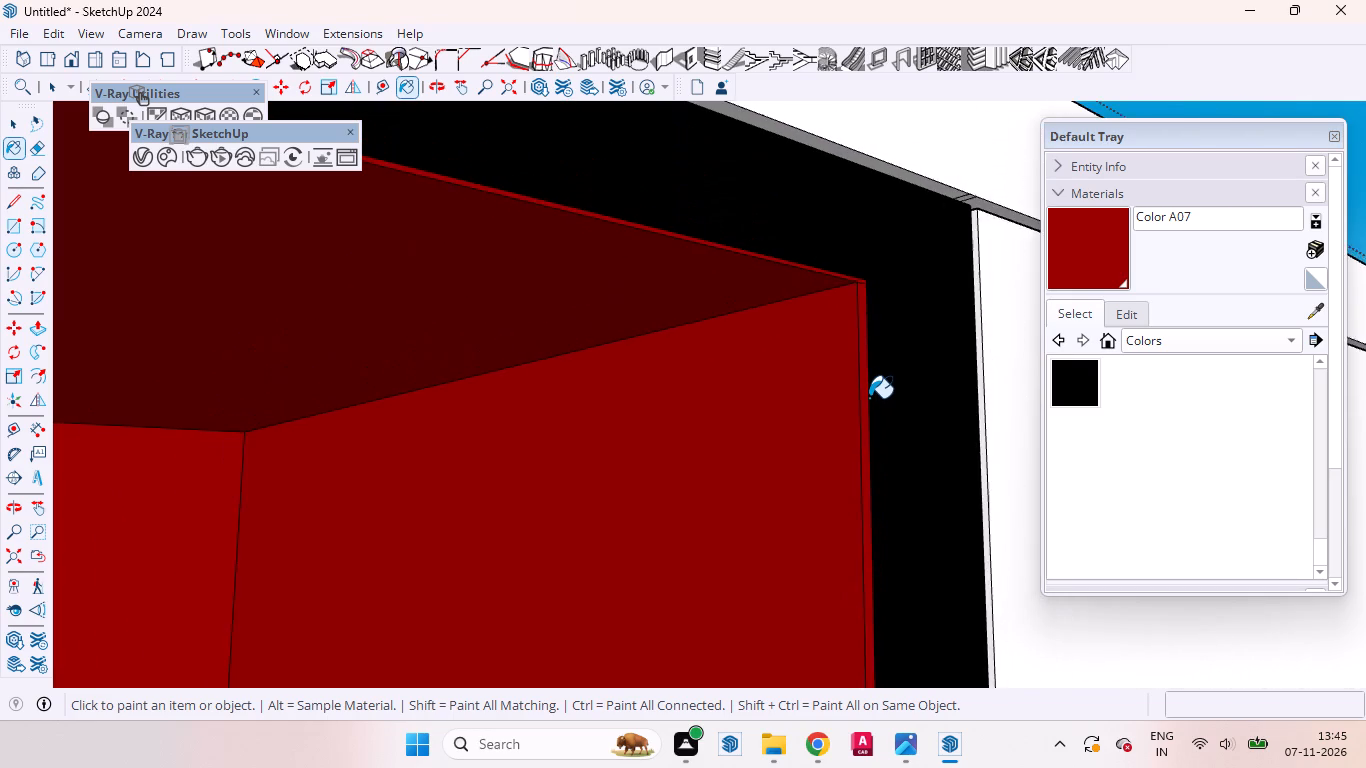
scroll(869, 398, "down", 14)
scroll(870, 398, "down", 9)
scroll(870, 398, "up", 1)
scroll(870, 398, "down", 17)
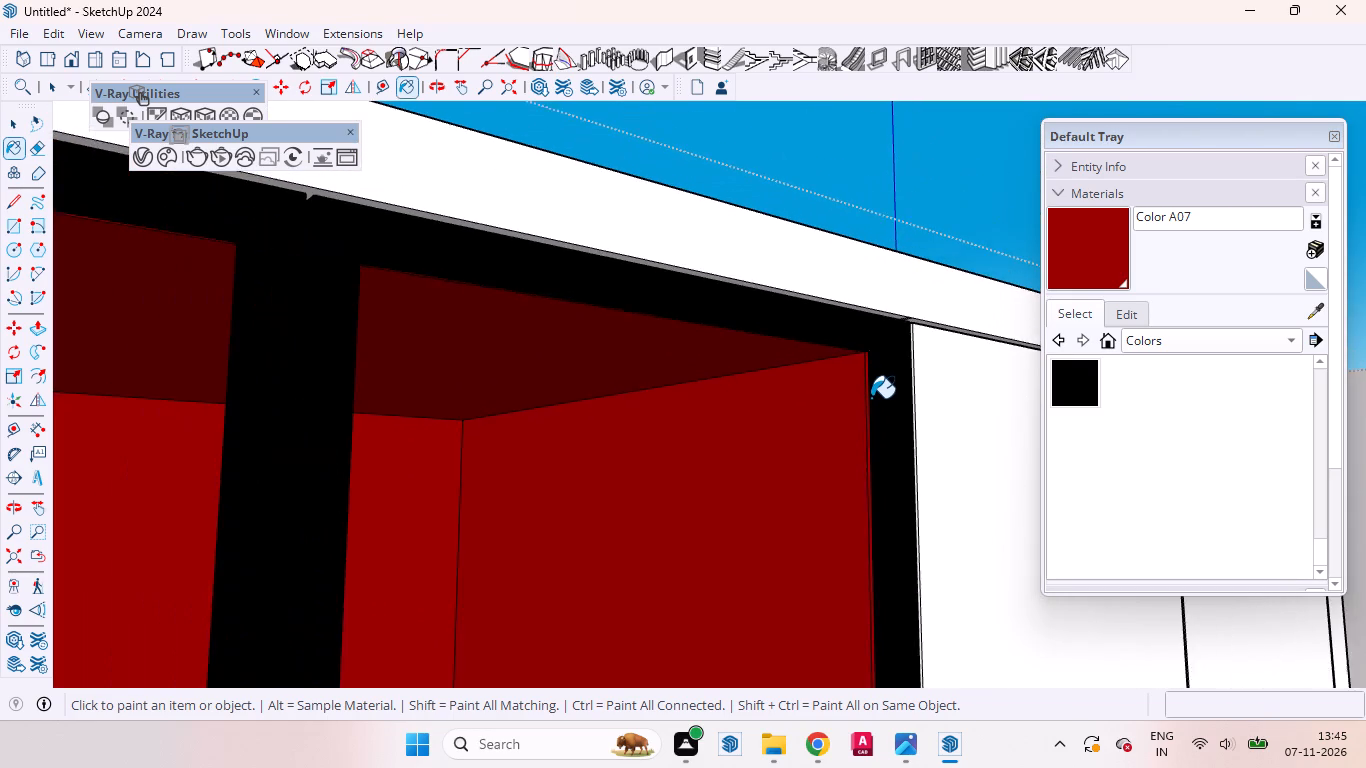
scroll(871, 398, "down", 16)
scroll(872, 397, "up", 1)
scroll(872, 397, "down", 11)
middle_click_drag(860, 416, 853, 429)
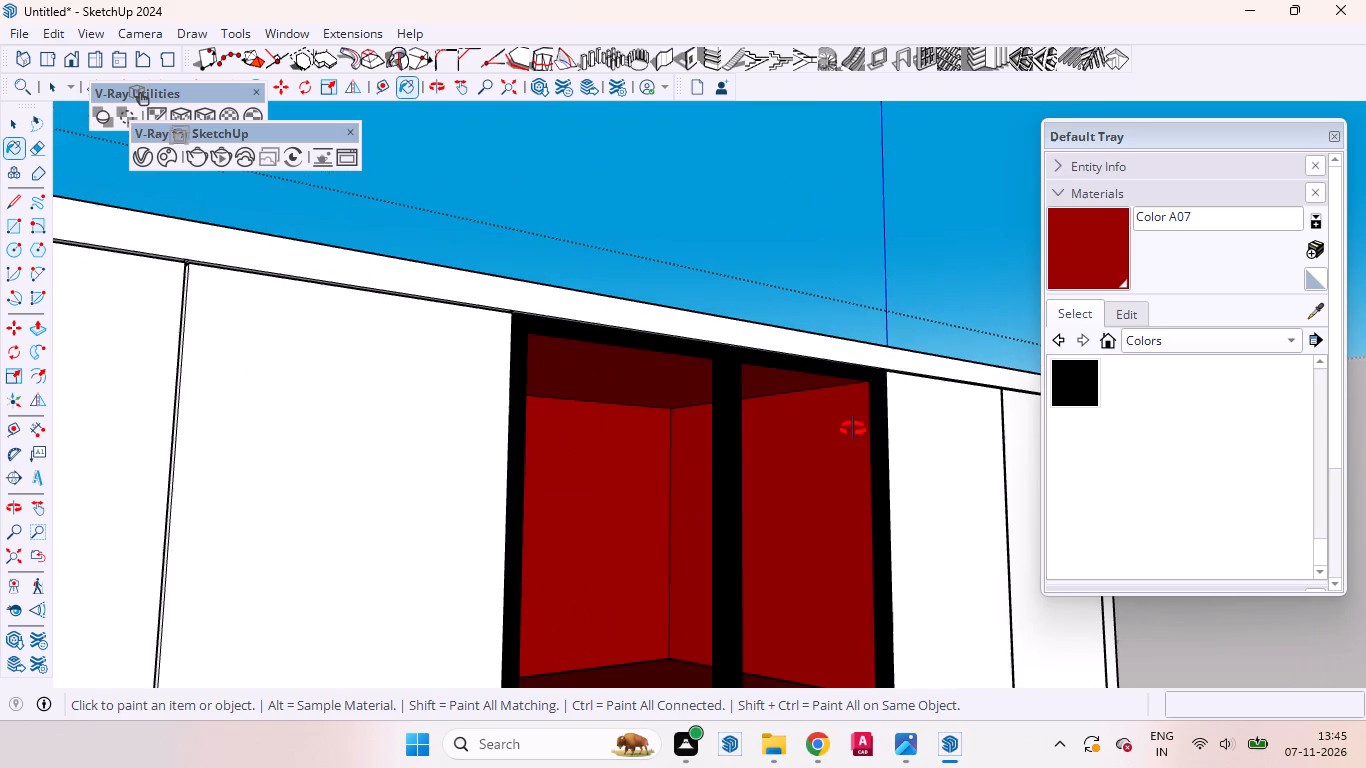
middle_click_drag(853, 429, 752, 511)
scroll(769, 470, "down", 13)
scroll(857, 358, "up", 2)
scroll(857, 358, "down", 11)
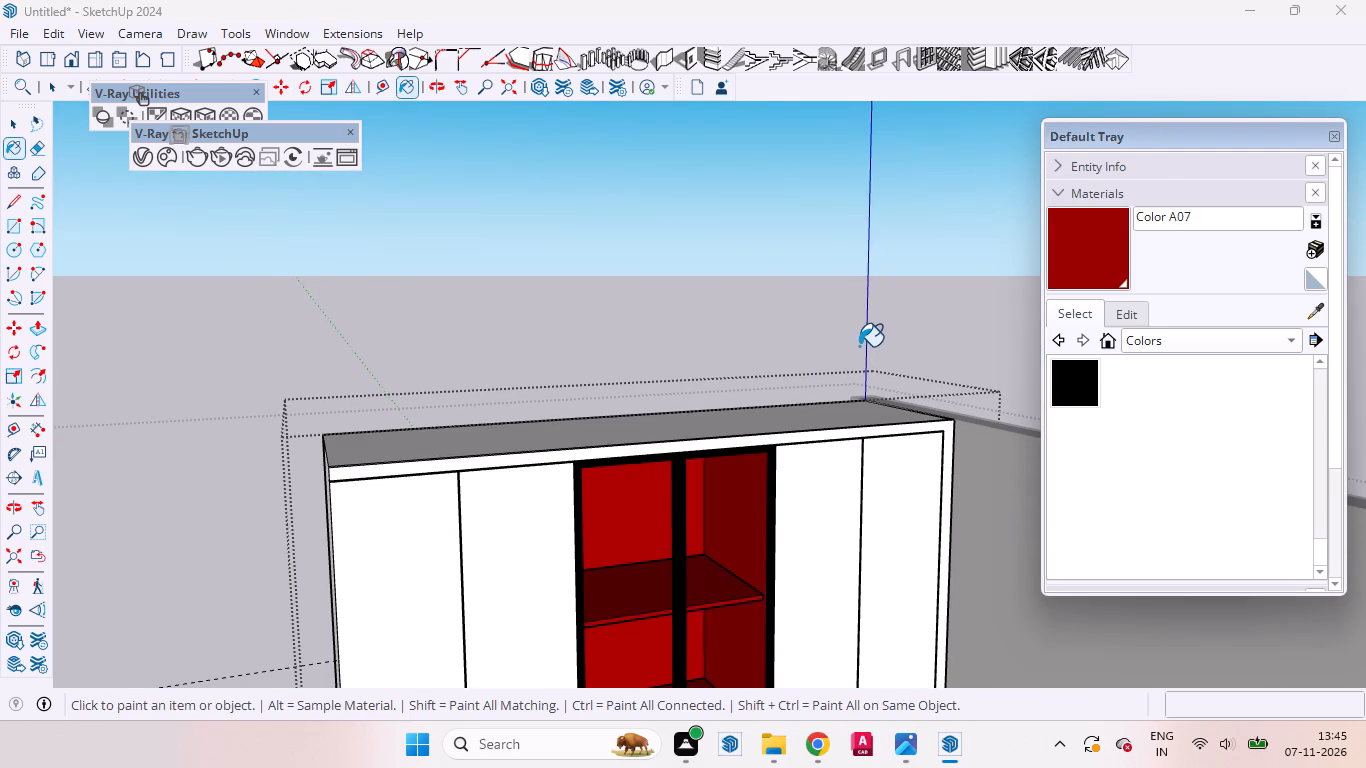
key("space")
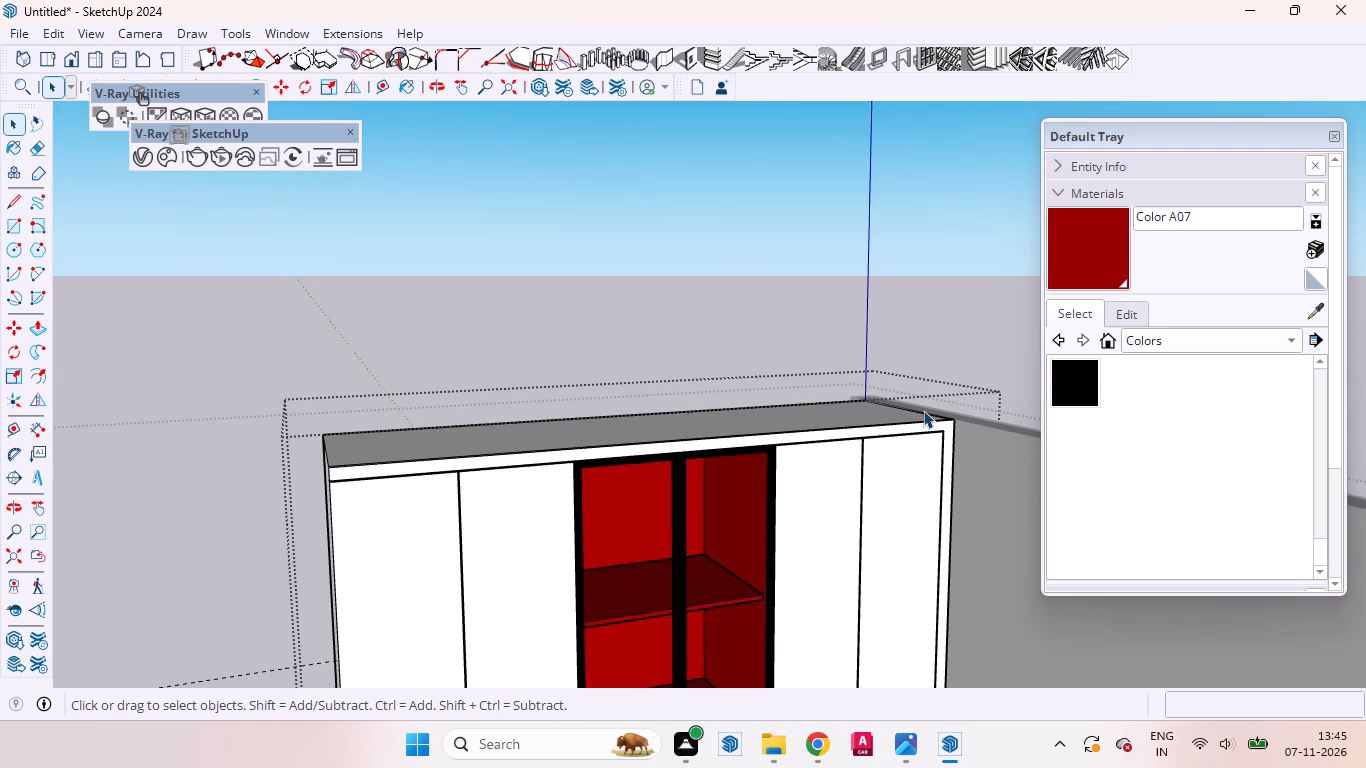
scroll(879, 397, "down", 15)
middle_click_drag(830, 475, 753, 492)
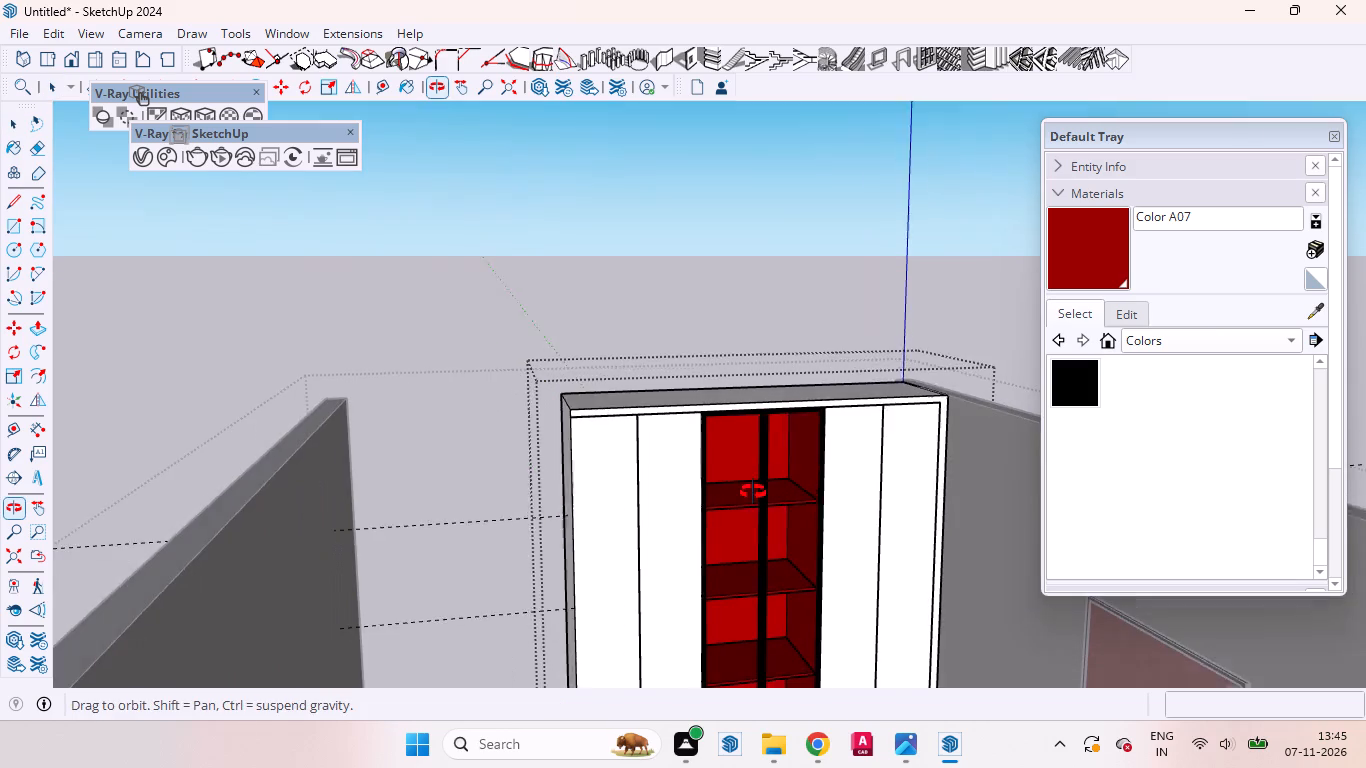
middle_click_drag(753, 492, 751, 493)
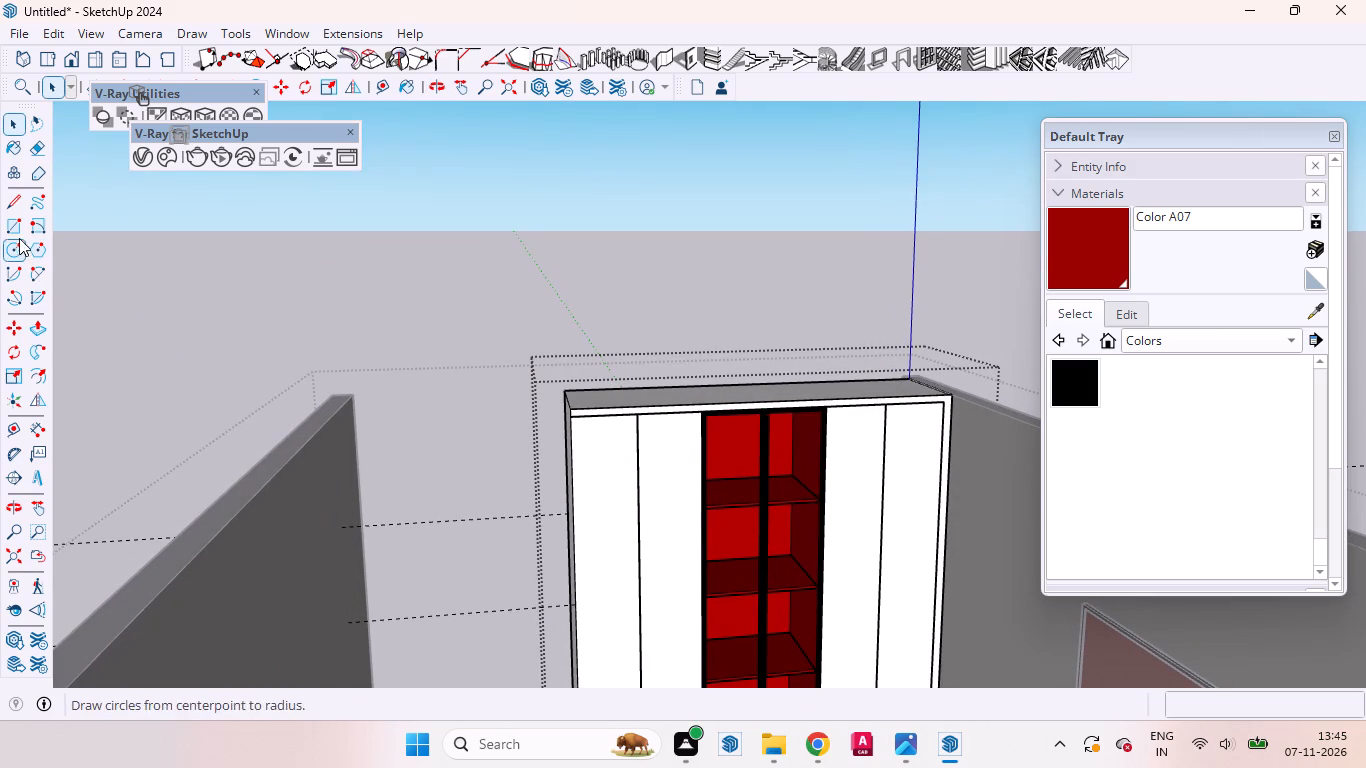
Draw a vertical rectangle about 1' 5/8" by 8' 8 7/8" filling the right door frame's opening, from its upper outer corner to its lower inner corner.
left_click(16, 232)
scroll(825, 448, "up", 6)
scroll(730, 397, "up", 3)
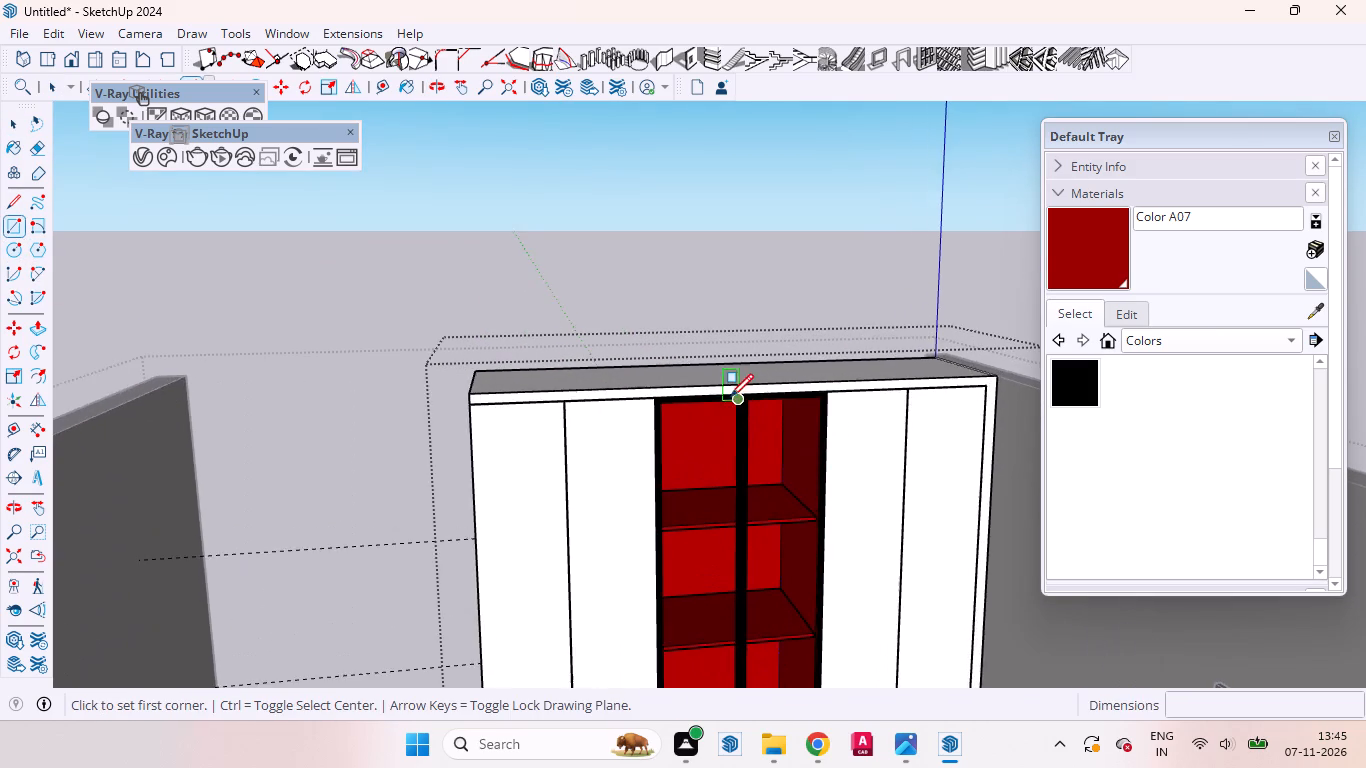
scroll(730, 397, "up", 3)
middle_click_drag(774, 397, 885, 278)
scroll(891, 314, "up", 1)
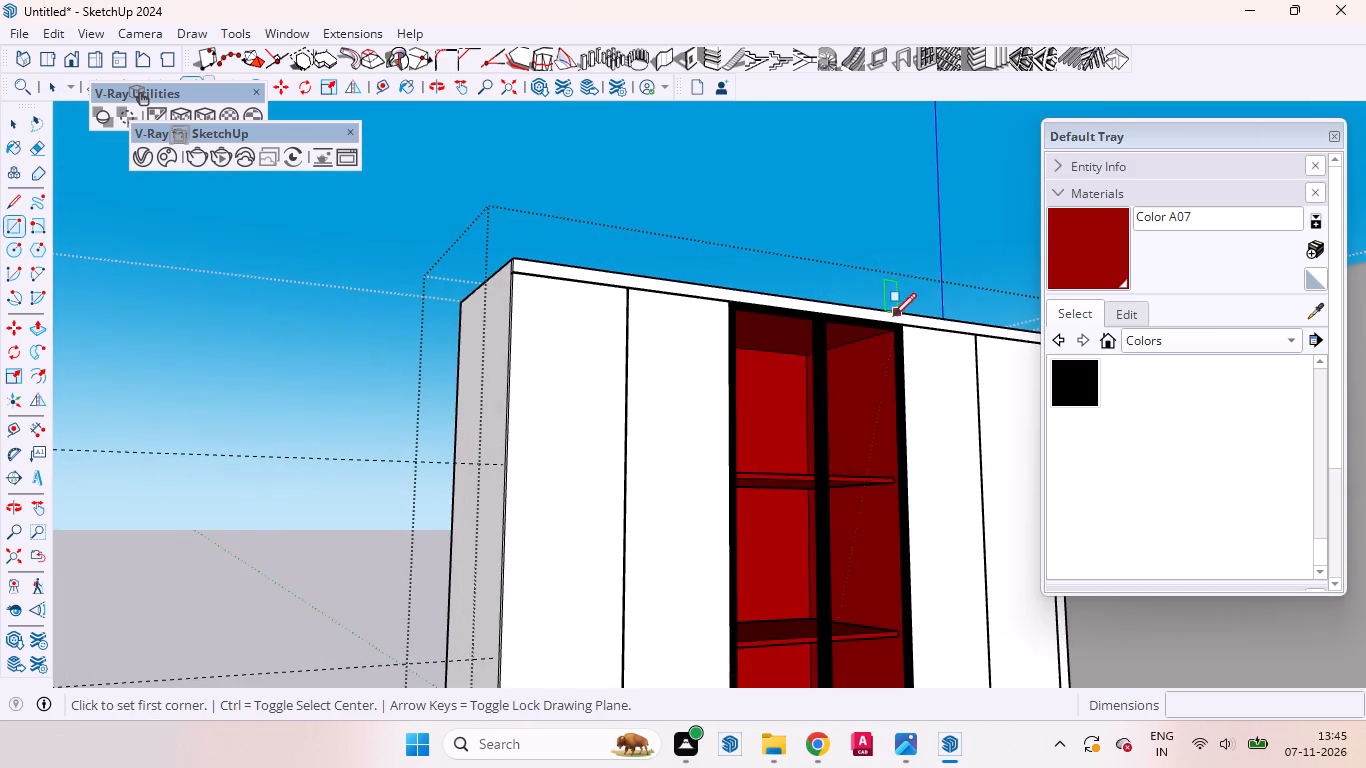
scroll(893, 316, "up", 14)
scroll(907, 307, "up", 11)
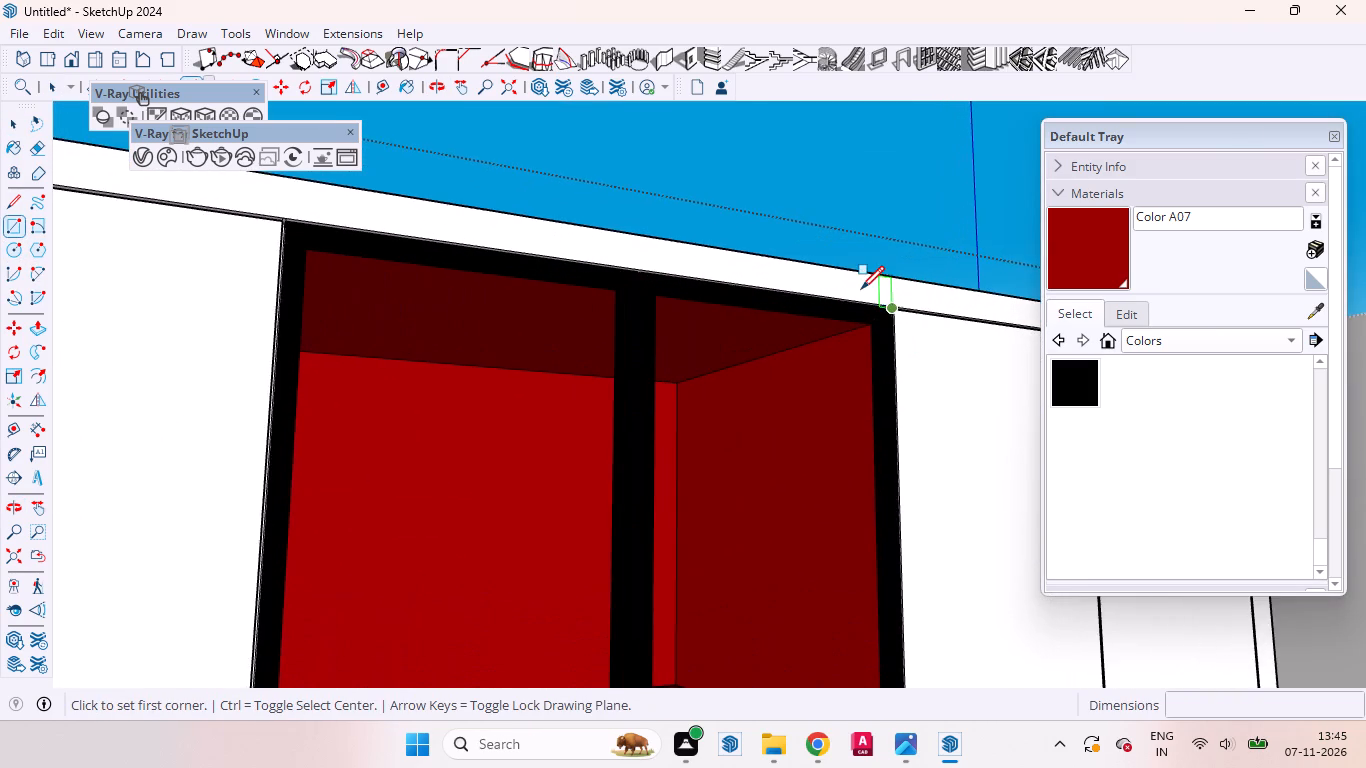
scroll(861, 289, "up", 10)
middle_click_drag(864, 333, 980, 247)
scroll(936, 337, "up", 19)
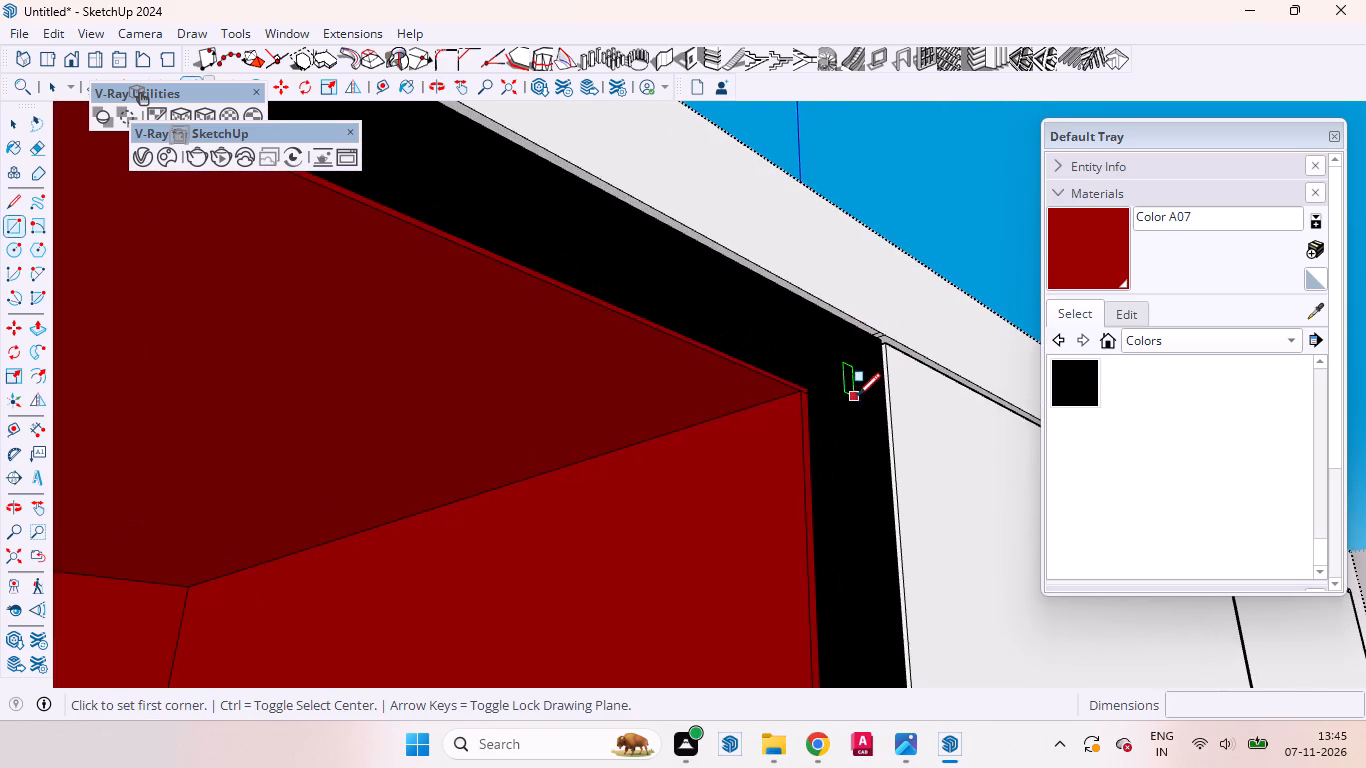
middle_click_drag(856, 396, 958, 351)
scroll(834, 412, "up", 4)
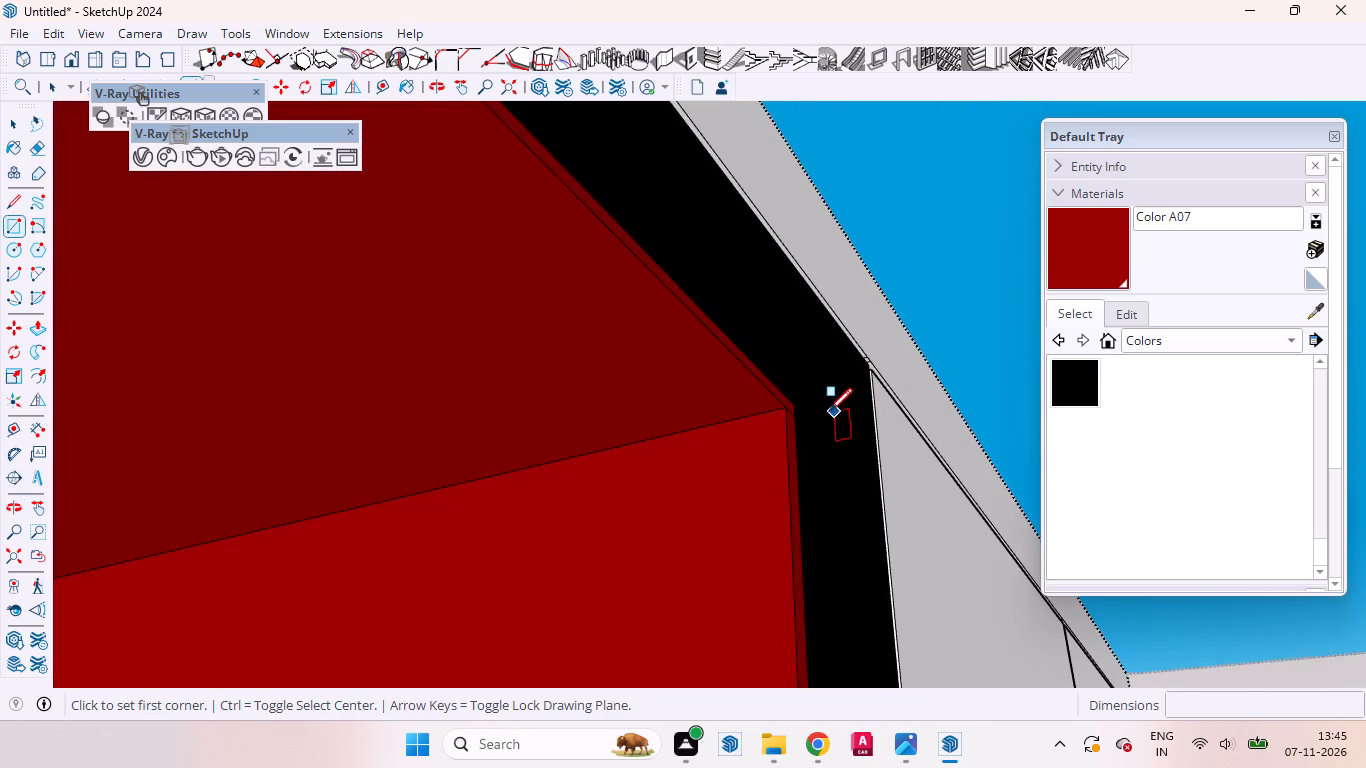
scroll(829, 411, "up", 7)
scroll(821, 404, "down", 1)
scroll(821, 404, "up", 1)
left_click(823, 388)
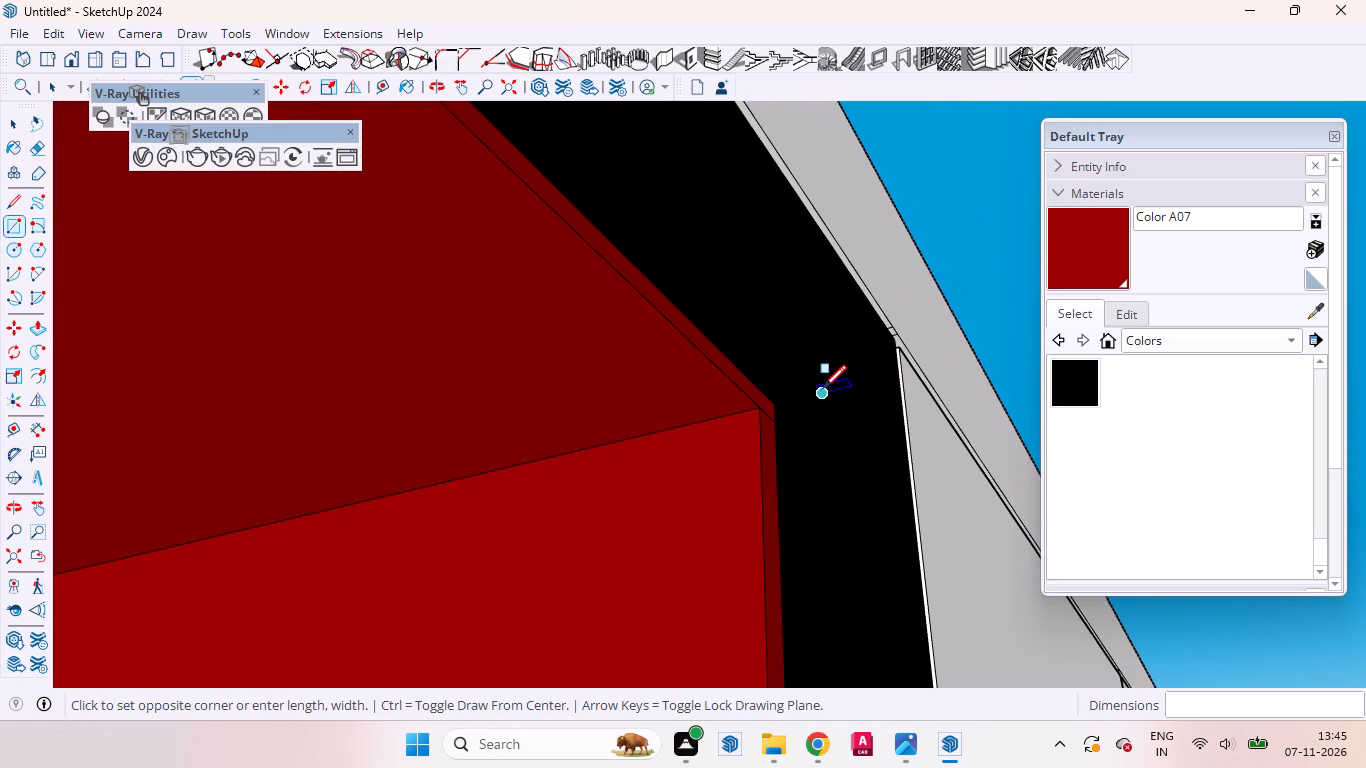
middle_click_drag(738, 473, 443, 645)
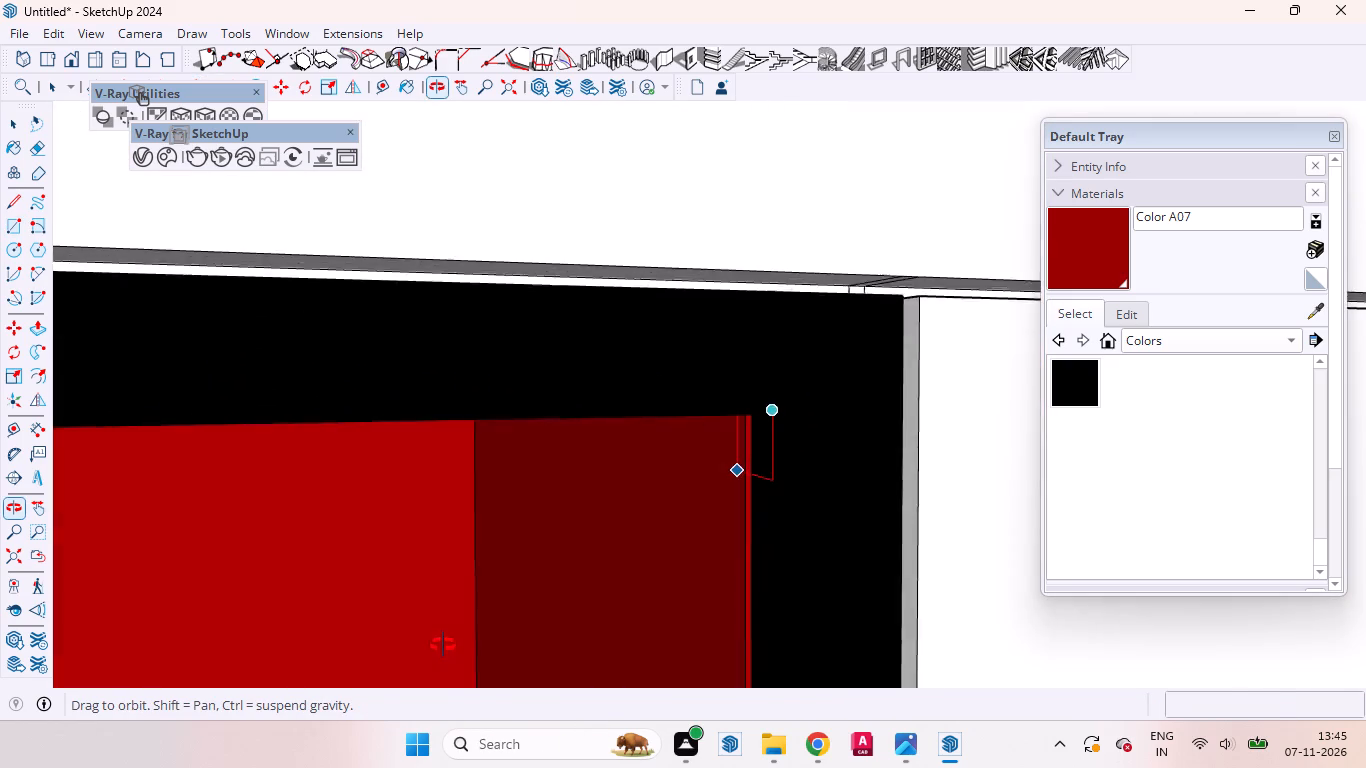
middle_click_drag(443, 645, 441, 637)
scroll(484, 519, "down", 7)
scroll(532, 445, "down", 20)
scroll(532, 445, "down", 3)
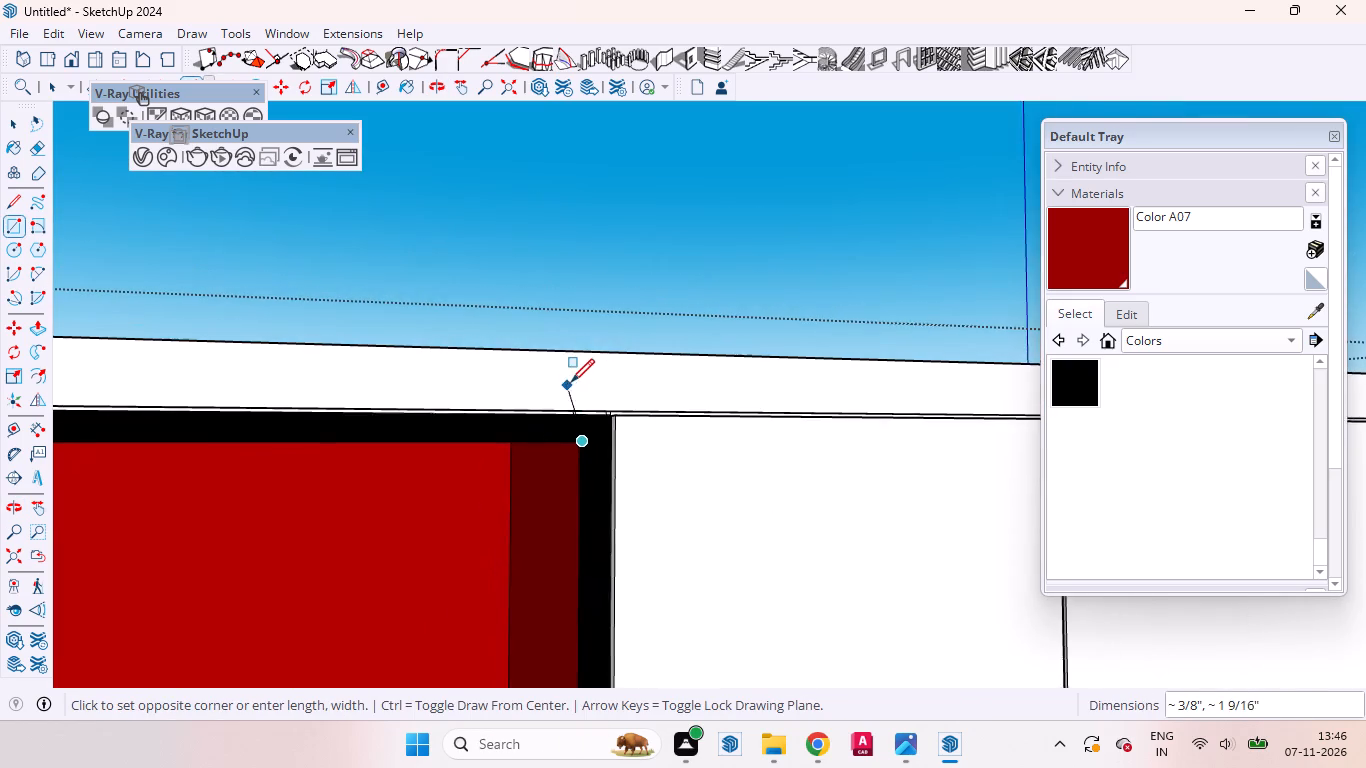
scroll(571, 382, "down", 11)
scroll(786, 312, "down", 10)
scroll(772, 323, "up", 1)
scroll(771, 323, "down", 3)
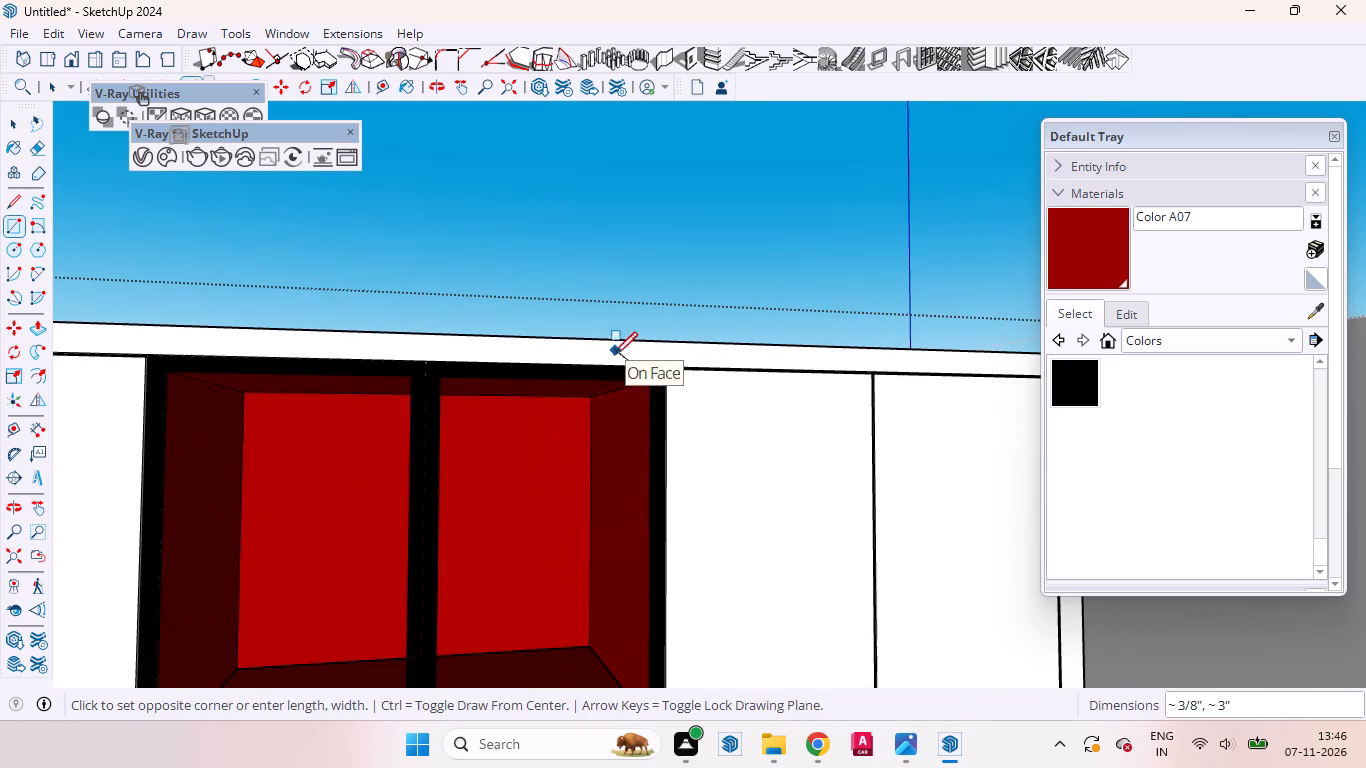
middle_click_drag(614, 378, 614, 603)
scroll(585, 474, "down", 13)
scroll(574, 449, "up", 1)
scroll(574, 449, "down", 14)
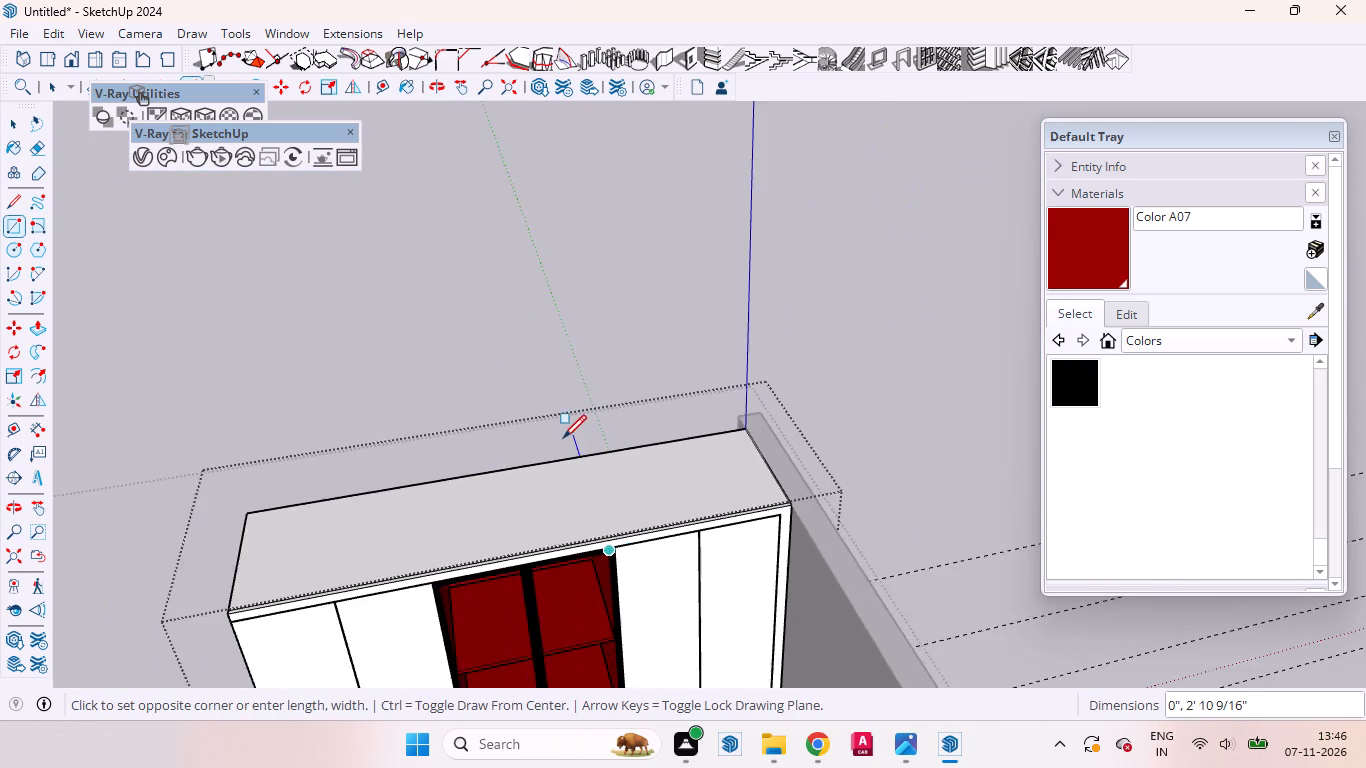
scroll(563, 438, "down", 16)
scroll(561, 437, "down", 16)
scroll(561, 437, "down", 6)
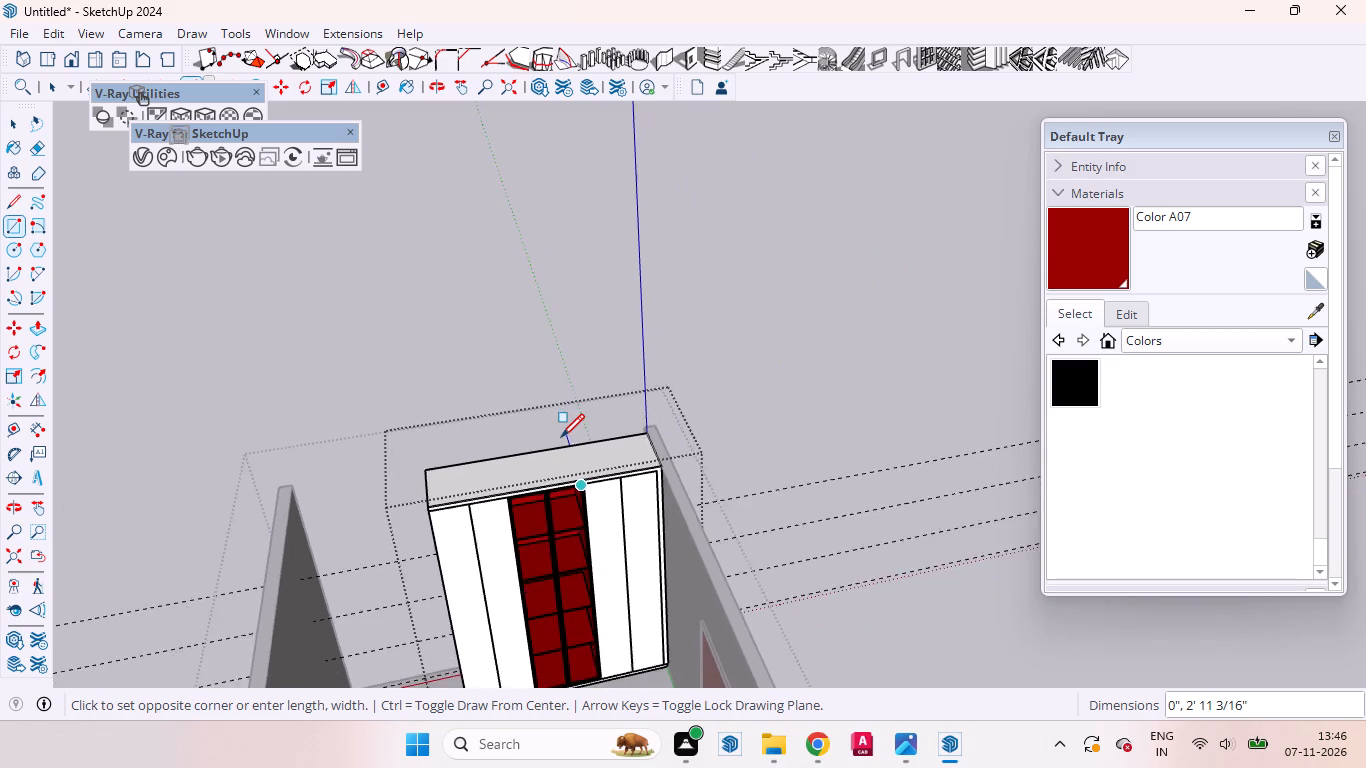
scroll(579, 672, "up", 2)
scroll(569, 668, "down", 2)
scroll(569, 668, "up", 8)
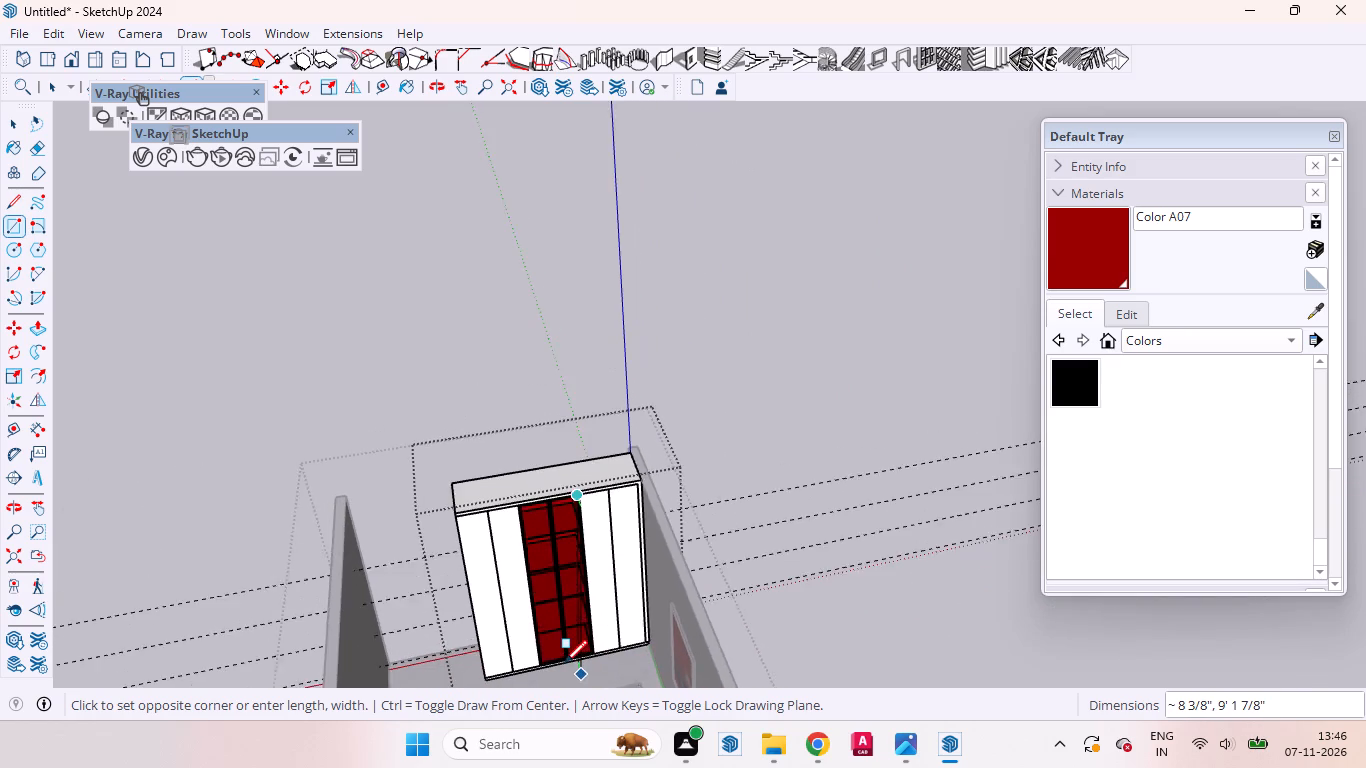
scroll(564, 663, "up", 6)
key("Left")
scroll(567, 662, "up", 2)
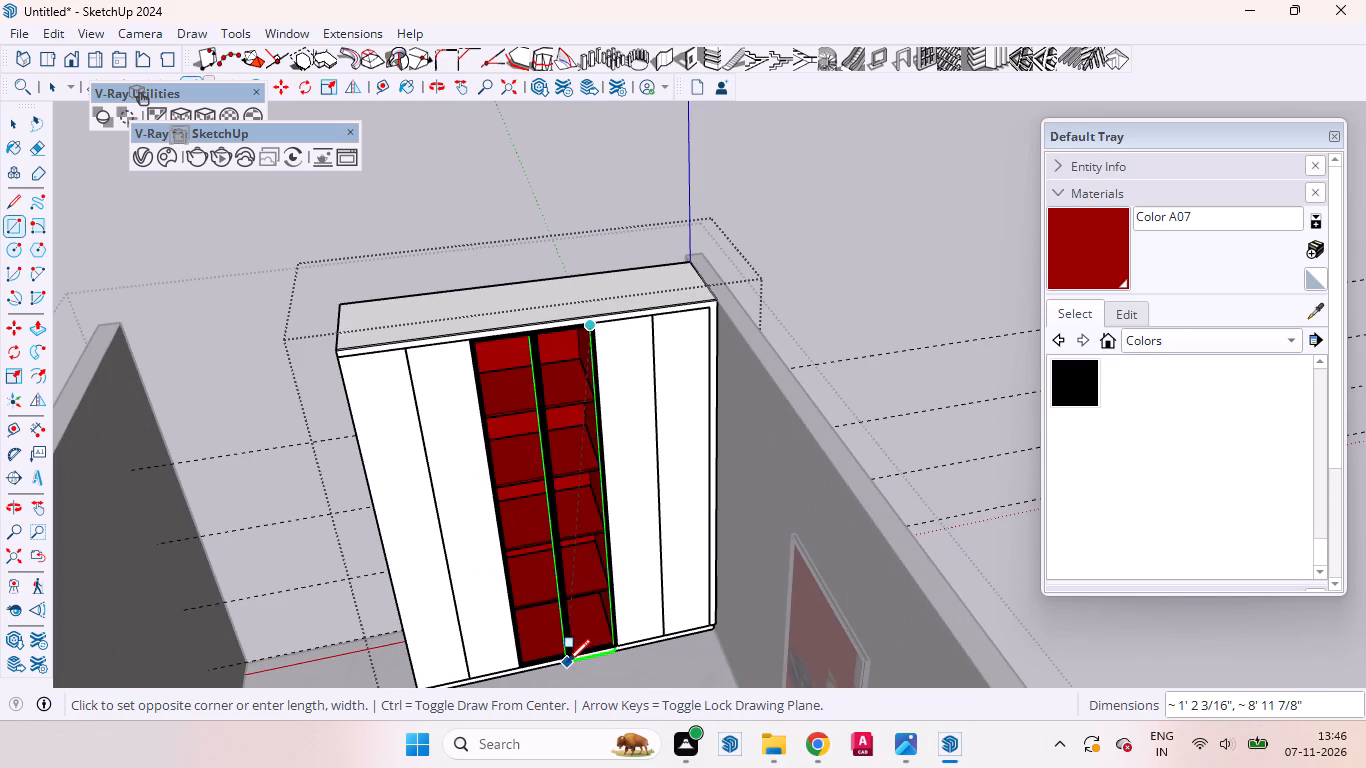
scroll(567, 662, "up", 8)
scroll(571, 660, "down", 1)
scroll(571, 660, "up", 14)
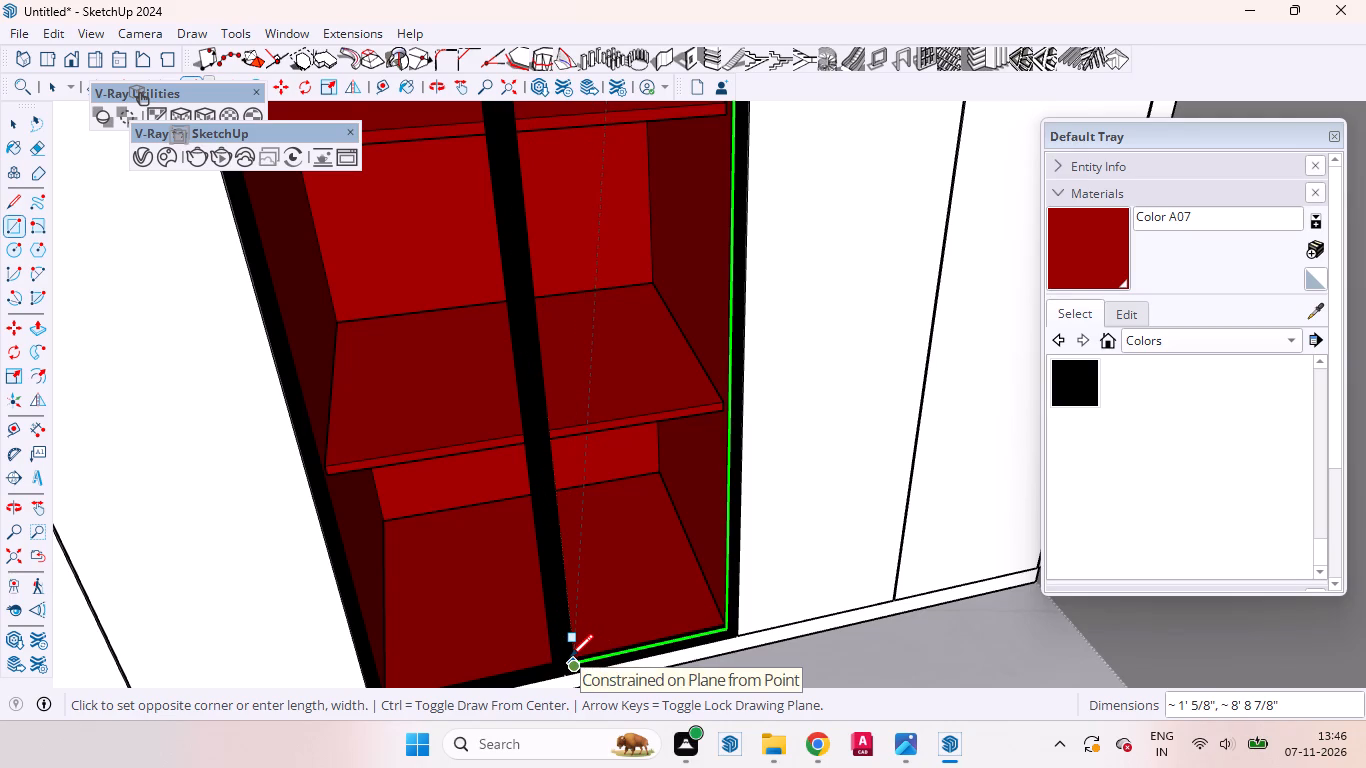
left_click(570, 657)
Examine the left door frame's opening and the central stiles from the front and from inside the compartment.
scroll(801, 520, "down", 13)
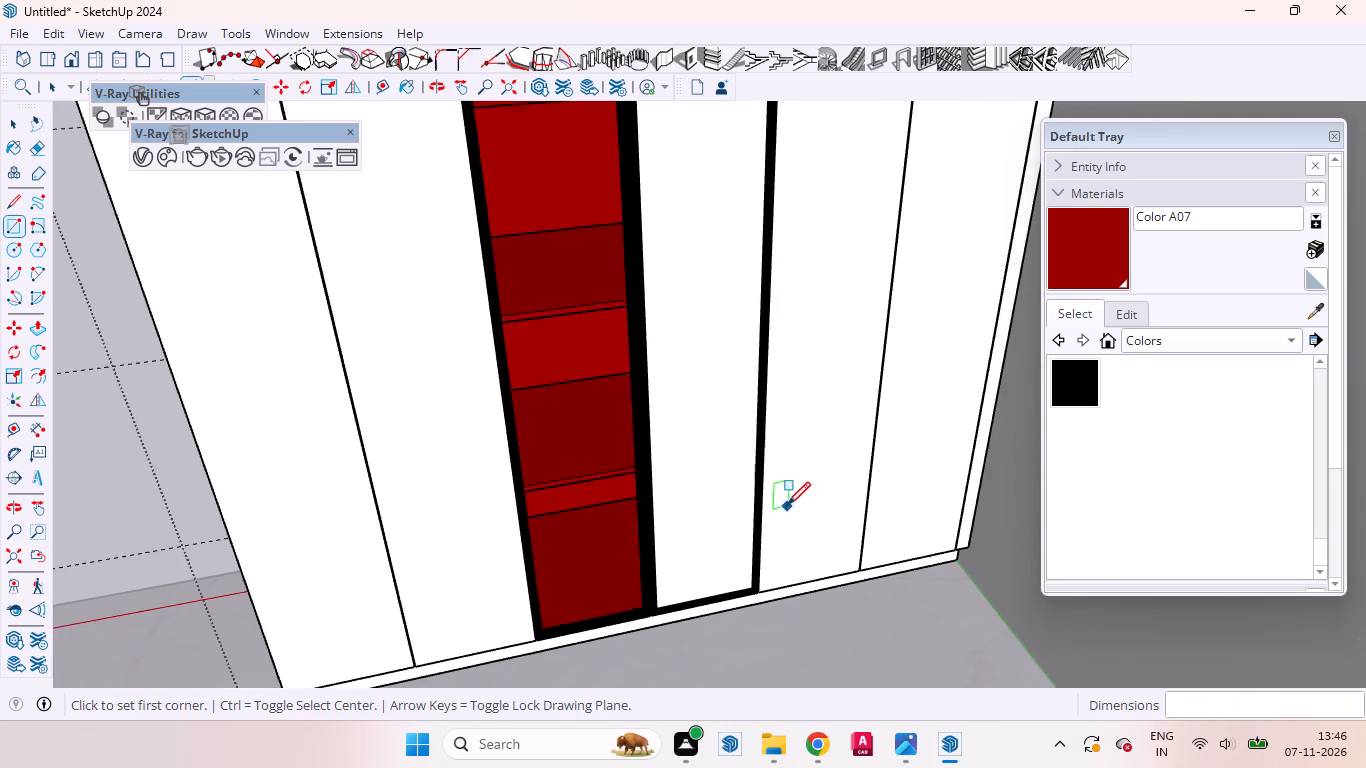
scroll(787, 505, "up", 2)
scroll(787, 505, "down", 7)
scroll(616, 561, "down", 18)
scroll(618, 568, "down", 3)
scroll(618, 568, "up", 2)
scroll(618, 568, "down", 1)
scroll(618, 568, "up", 1)
scroll(618, 568, "down", 3)
scroll(641, 231, "up", 15)
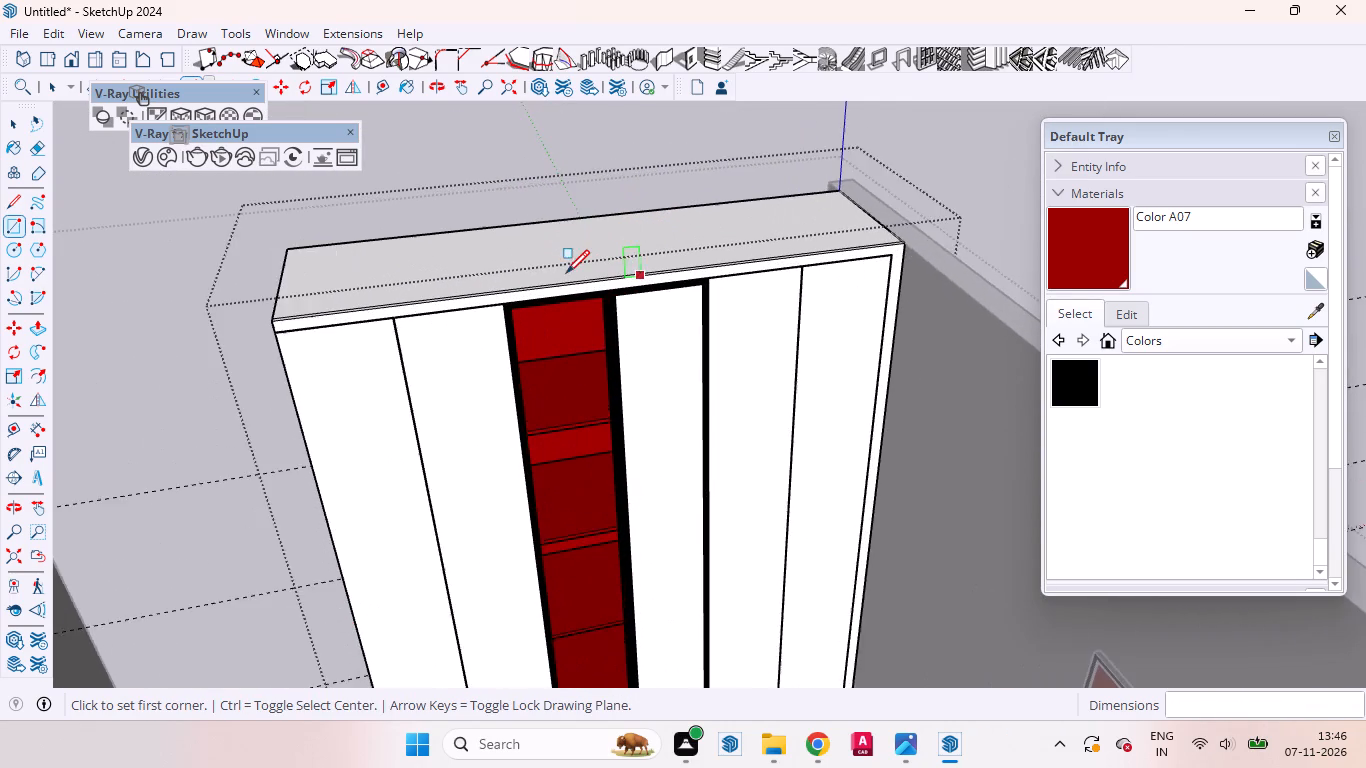
scroll(566, 273, "up", 18)
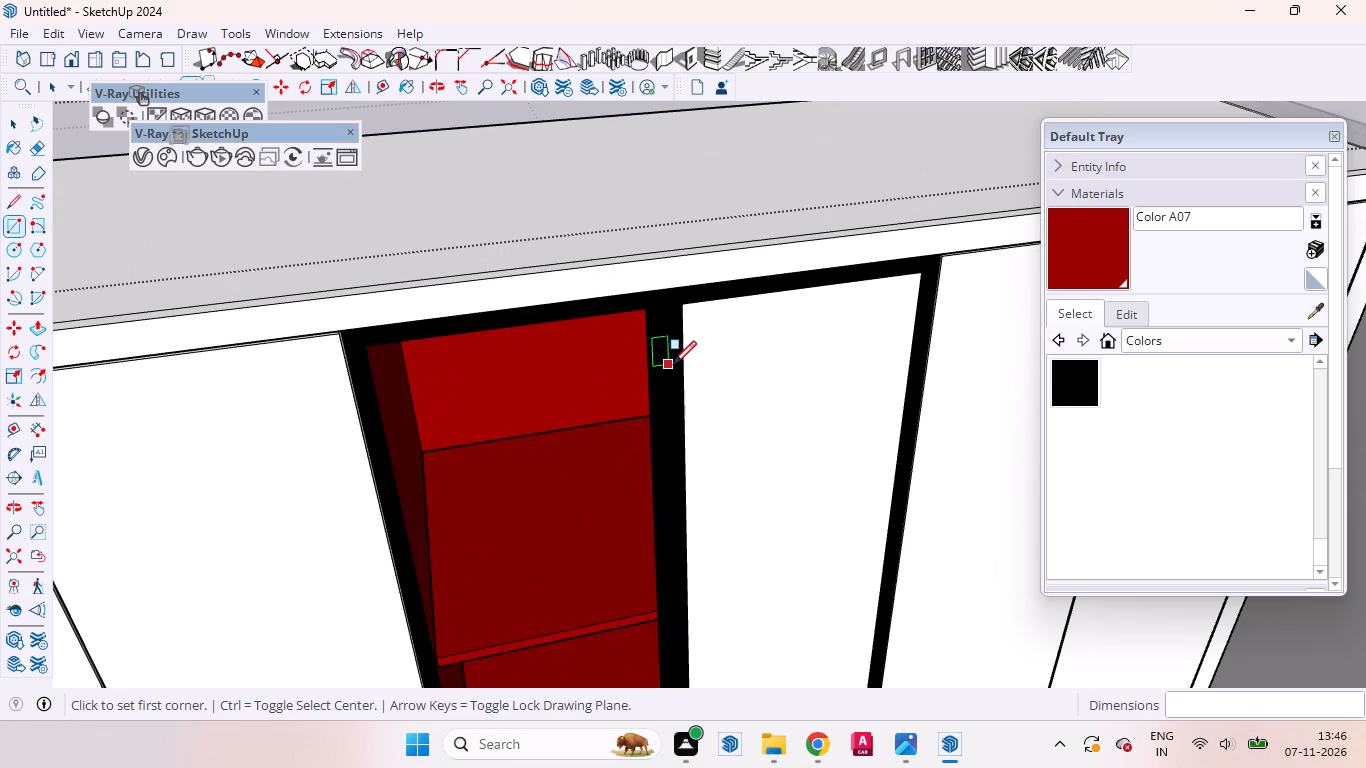
middle_click_drag(672, 358, 929, 229)
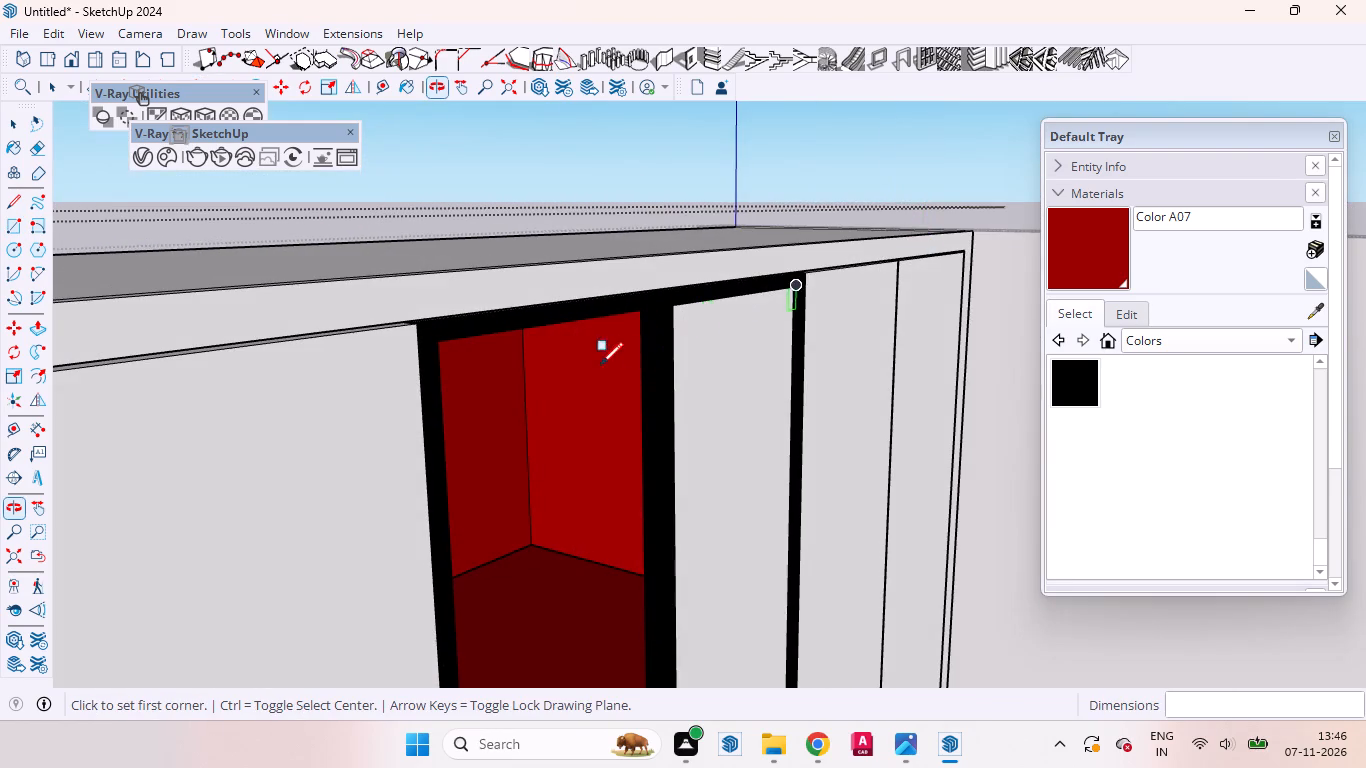
scroll(599, 363, "up", 5)
scroll(650, 273, "up", 13)
middle_click_drag(680, 284, 748, 246)
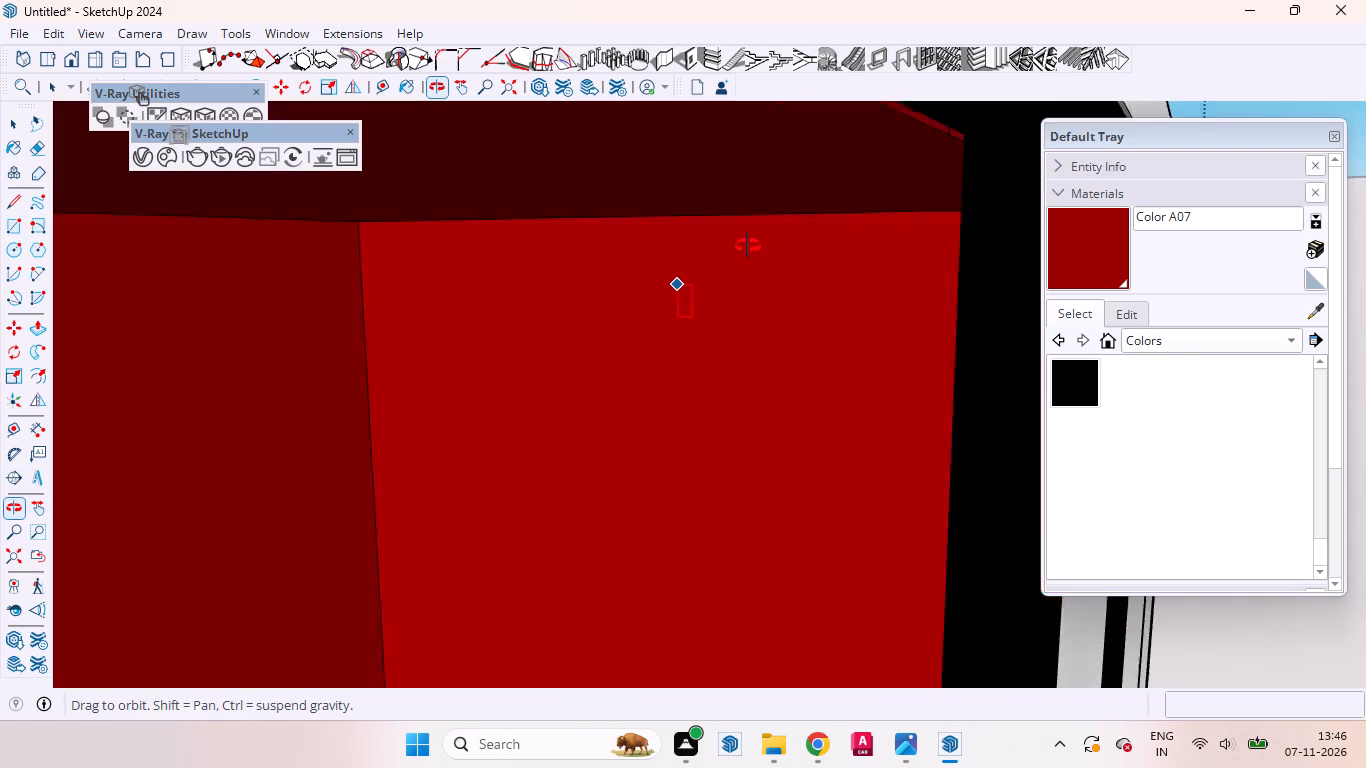
middle_click_drag(748, 246, 737, 249)
scroll(671, 321, "down", 9)
scroll(662, 321, "up", 1)
scroll(662, 321, "down", 1)
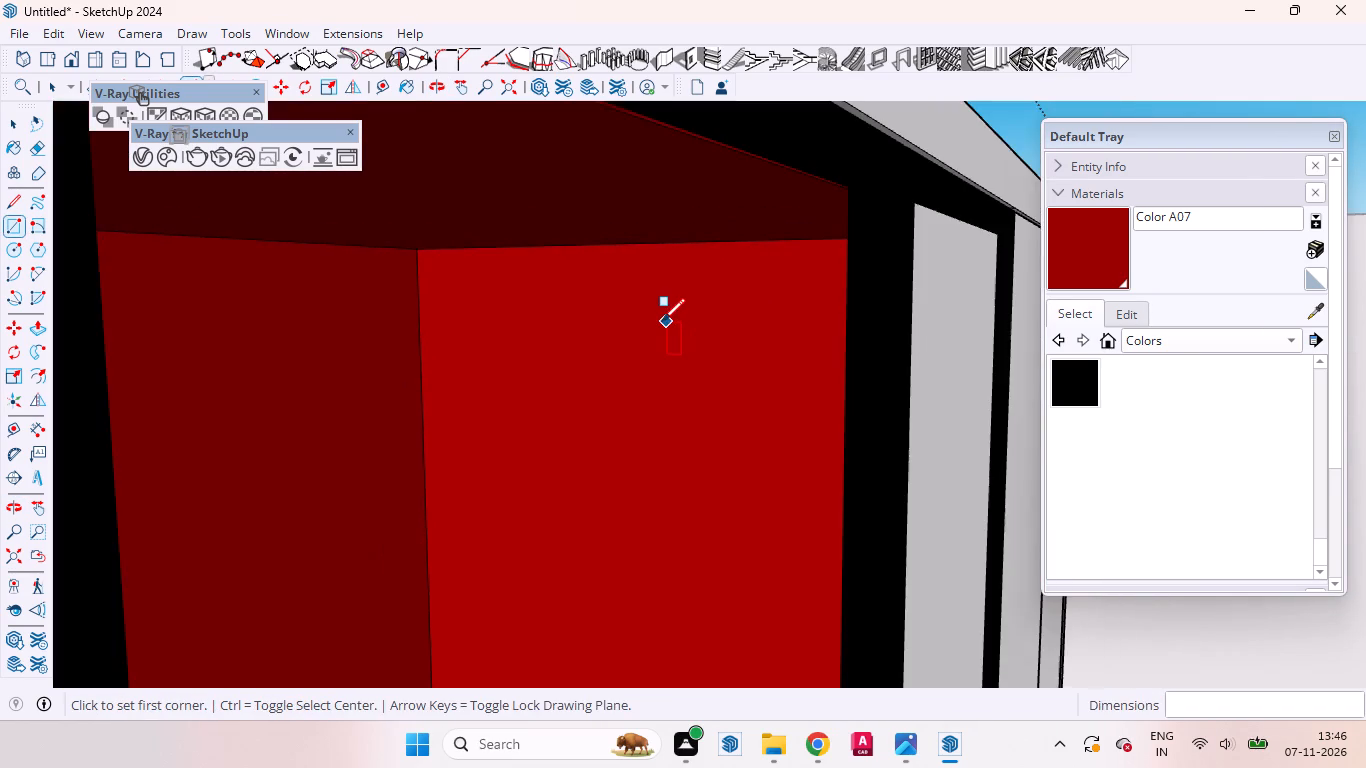
scroll(749, 250, "up", 20)
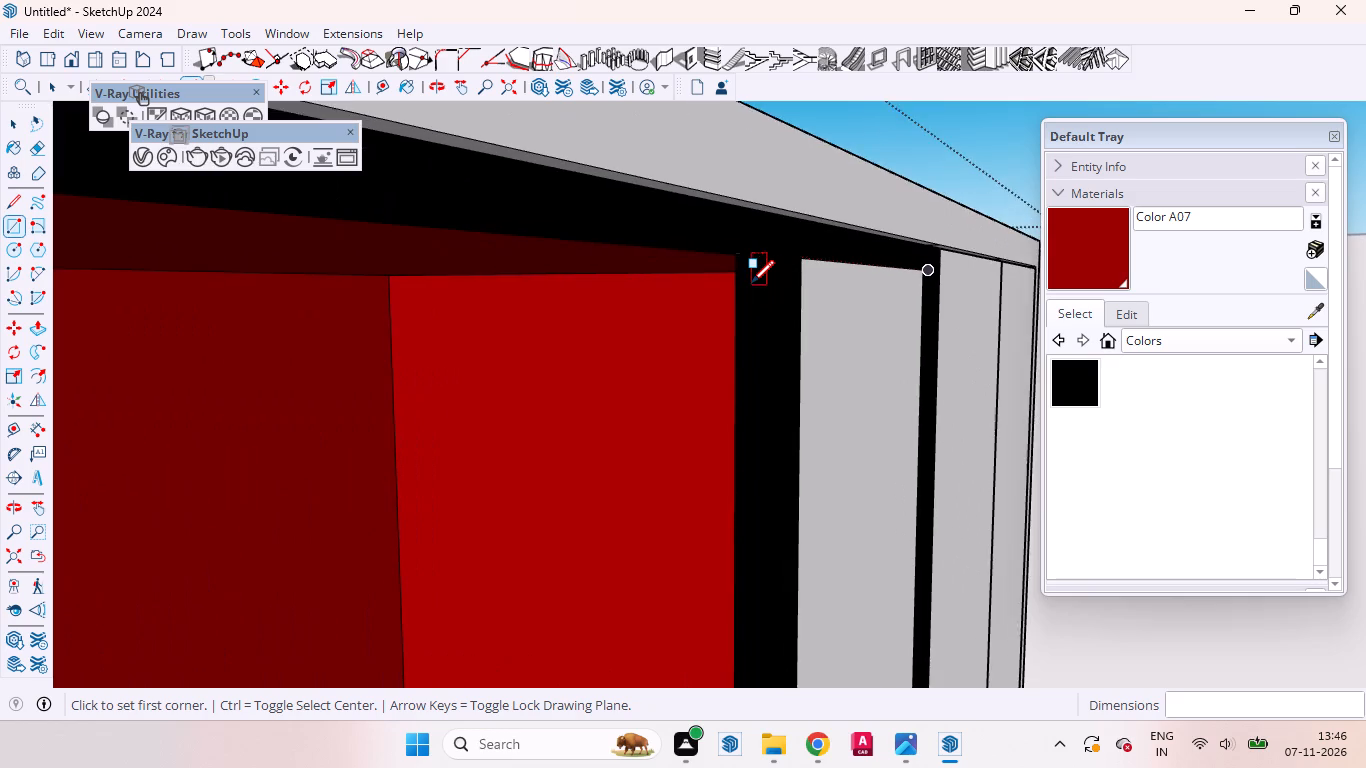
scroll(751, 283, "up", 2)
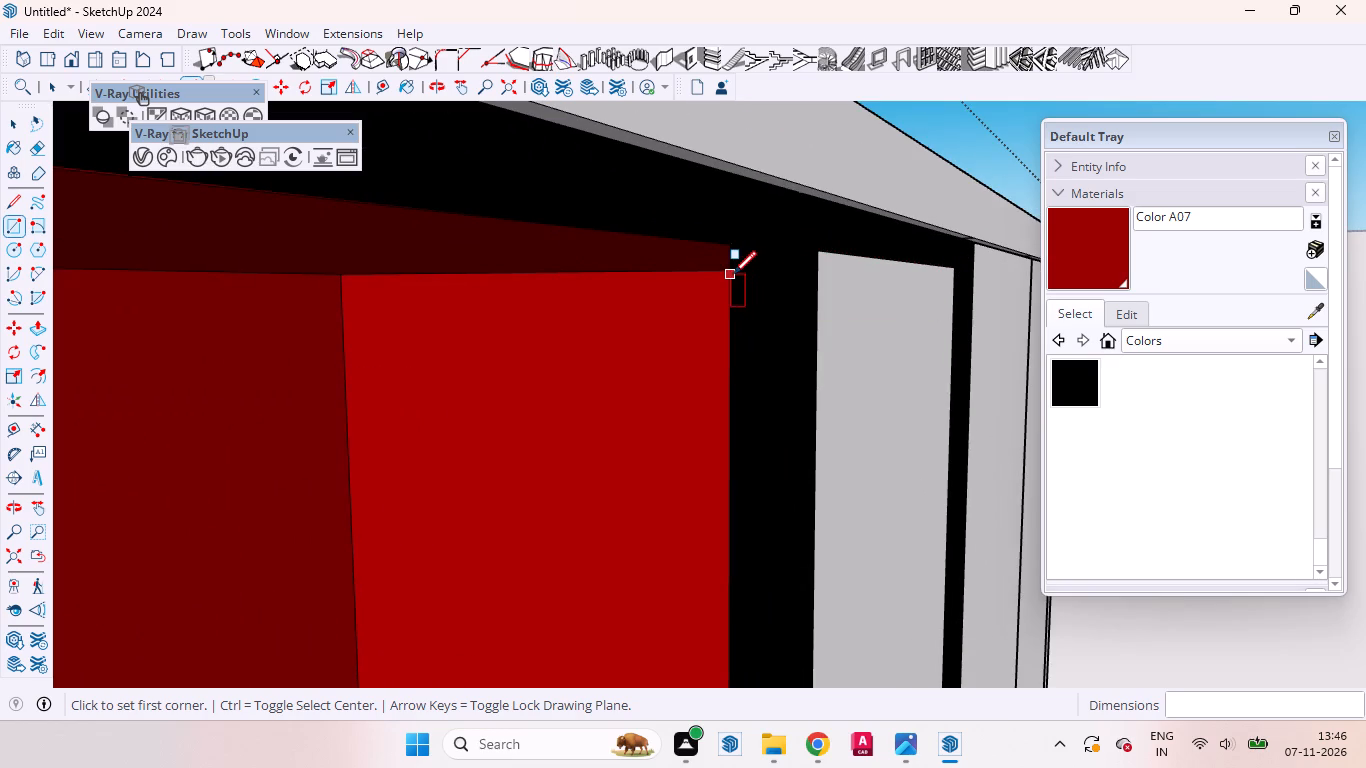
middle_click_drag(736, 274, 902, 239)
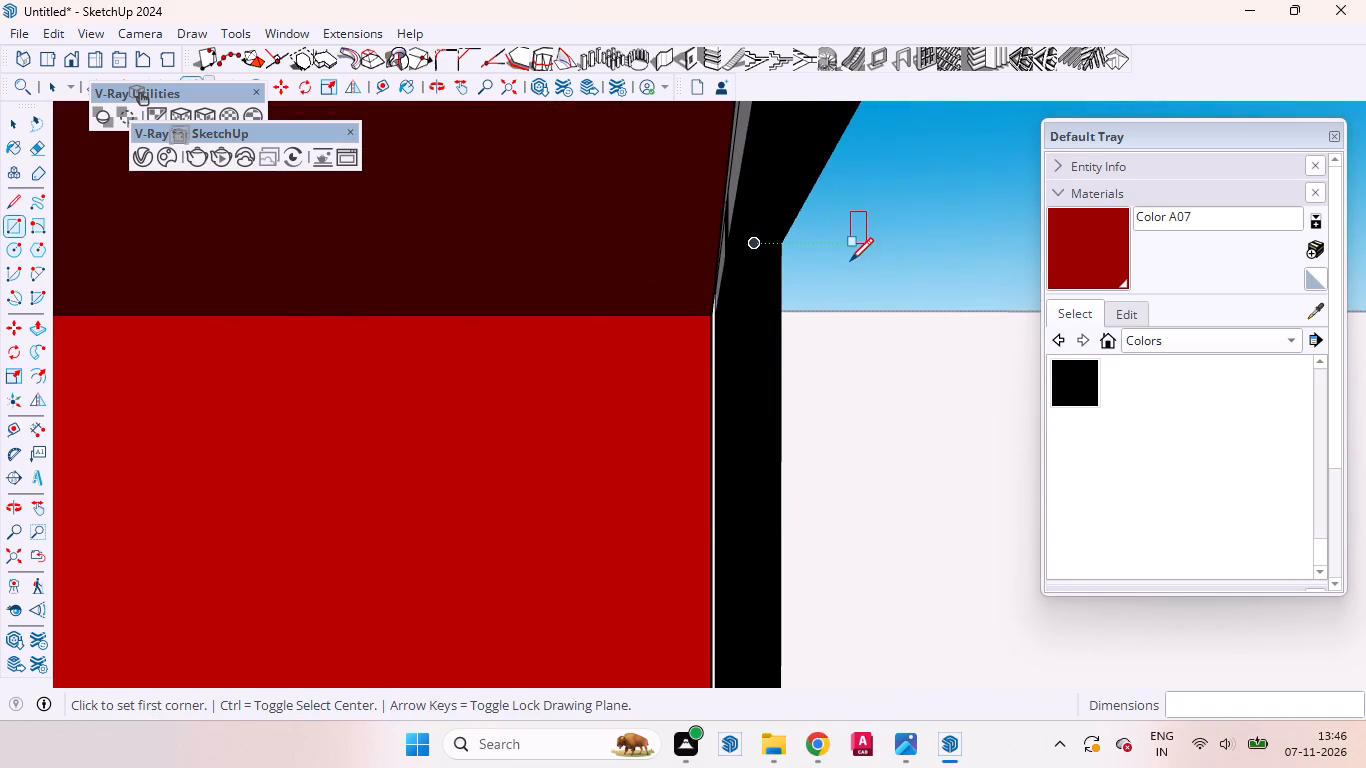
Paint the unpainted grey strip on the central stiles, reached from inside the compartment, with Color M09.
key("space")
left_click(670, 506)
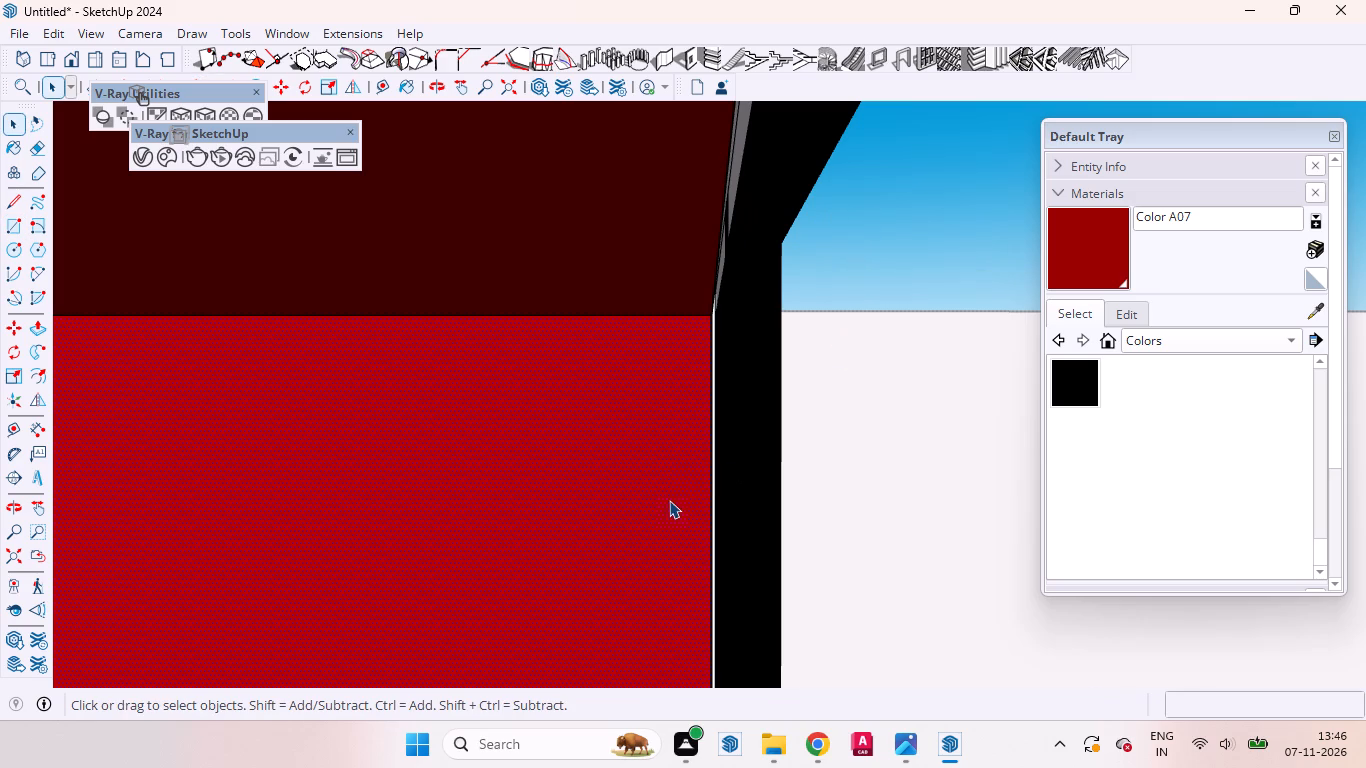
left_click(1092, 371)
middle_click_drag(806, 314, 909, 315)
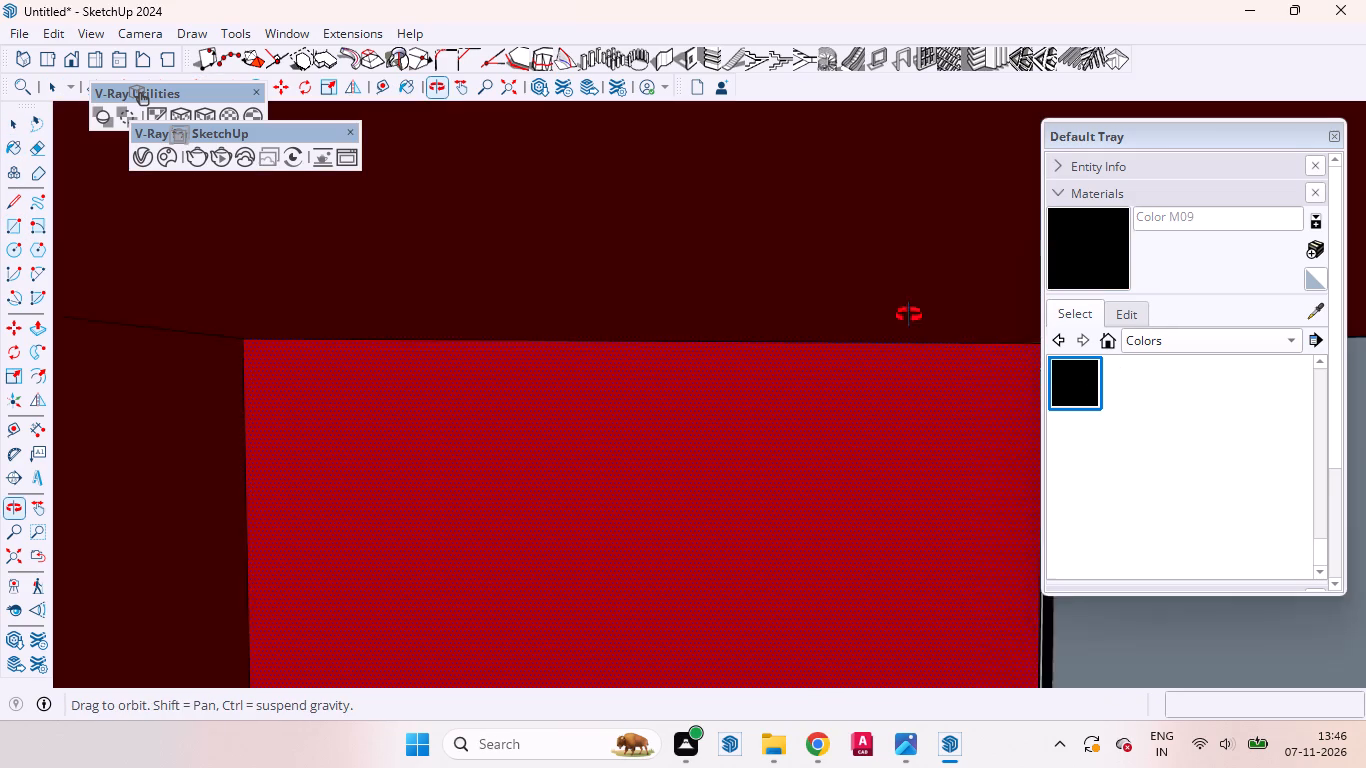
middle_click_drag(909, 315, 835, 303)
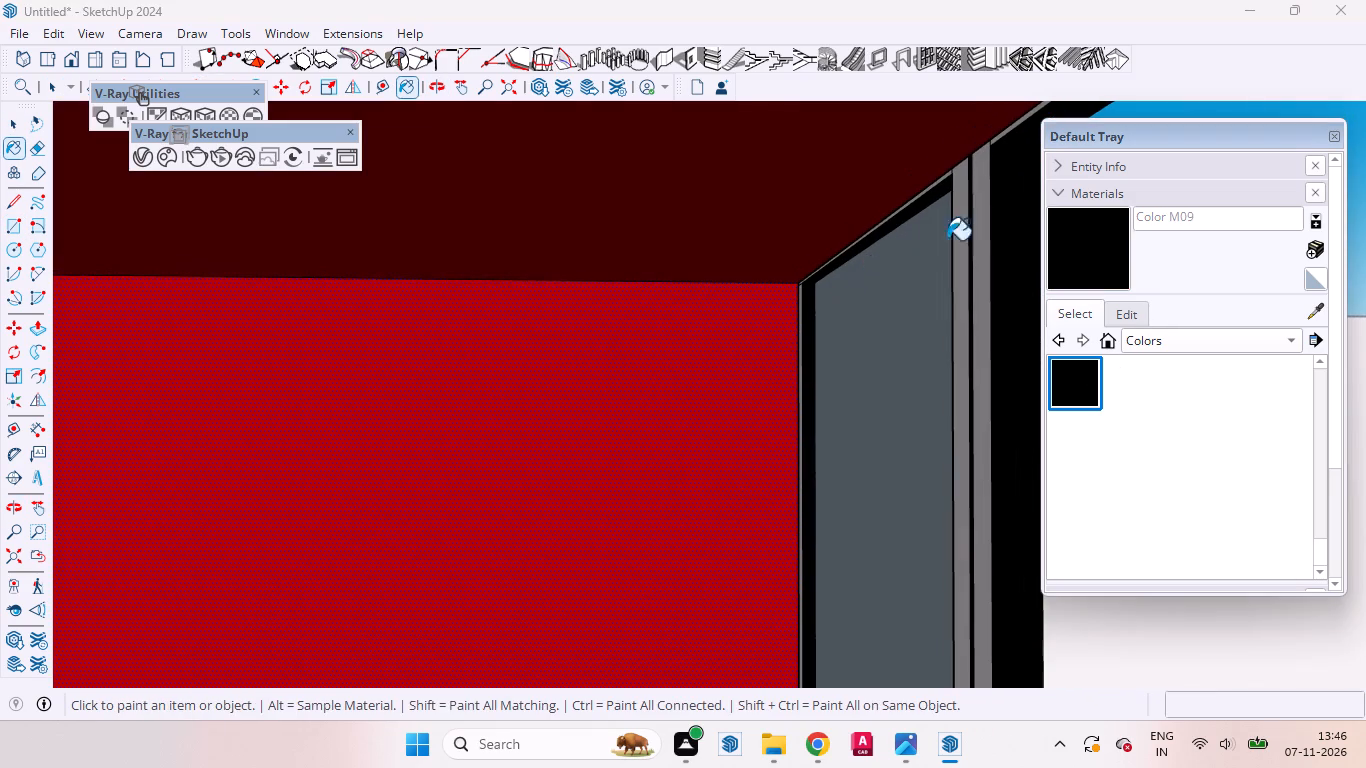
scroll(960, 238, "up", 4)
left_click(981, 239)
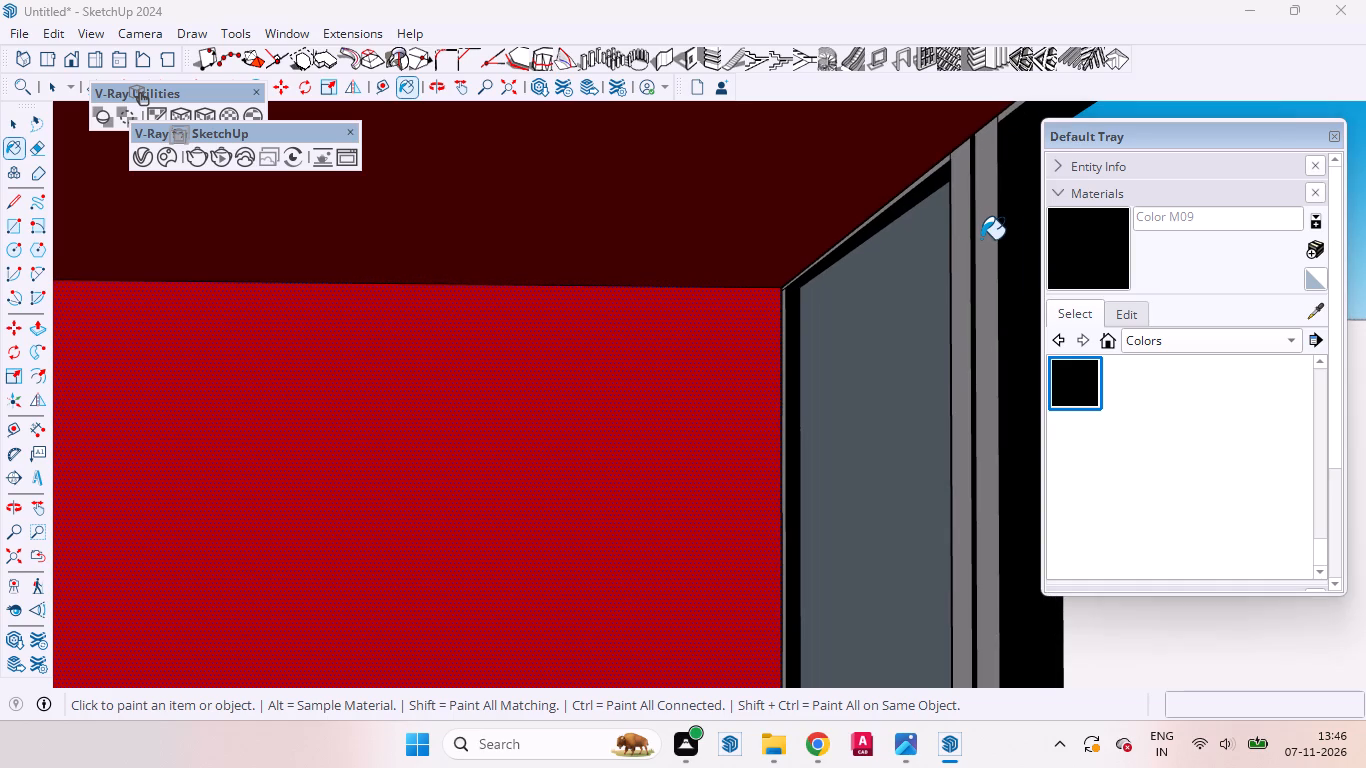
Paint the remaining grey strips on the central stile, compartment side edge and top rail's inner side with Color M09.
left_click(962, 236)
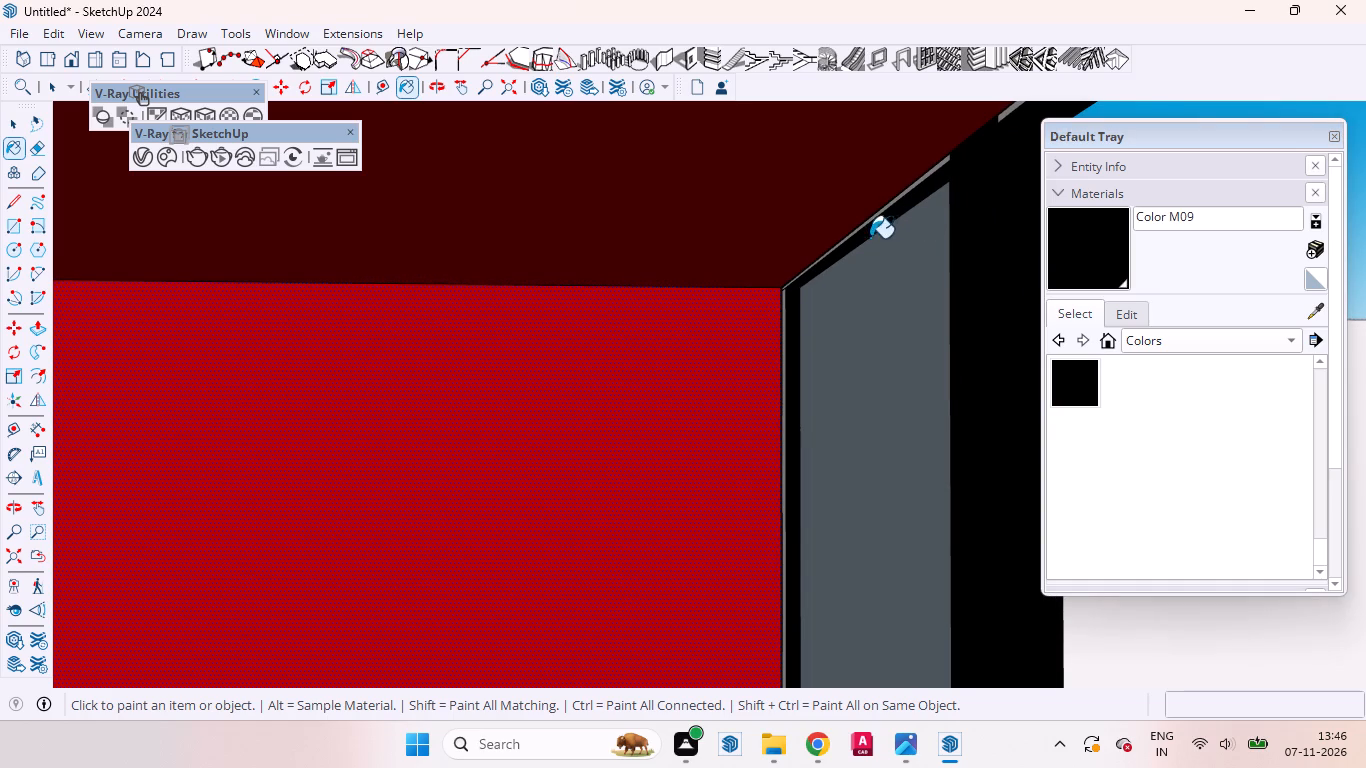
scroll(837, 224, "up", 5)
scroll(762, 264, "up", 11)
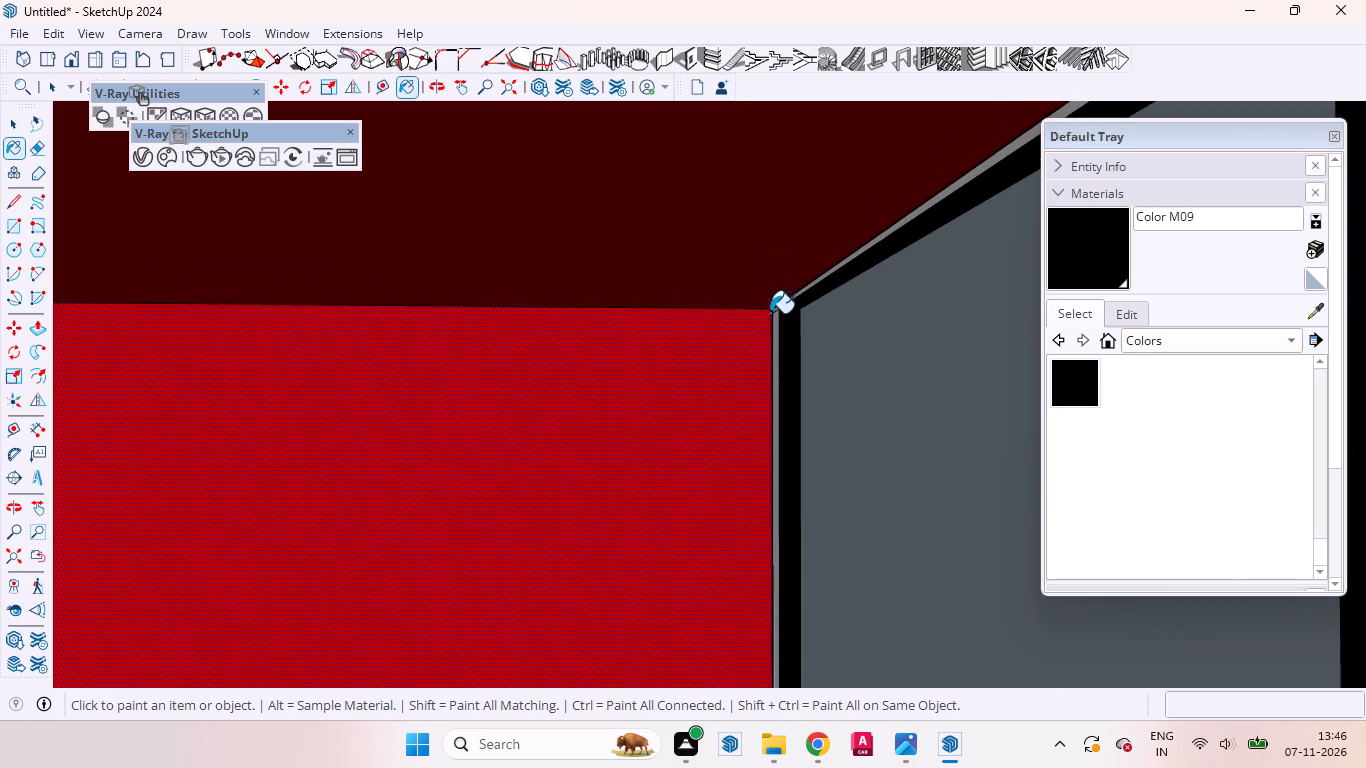
scroll(770, 313, "up", 8)
left_click(777, 326)
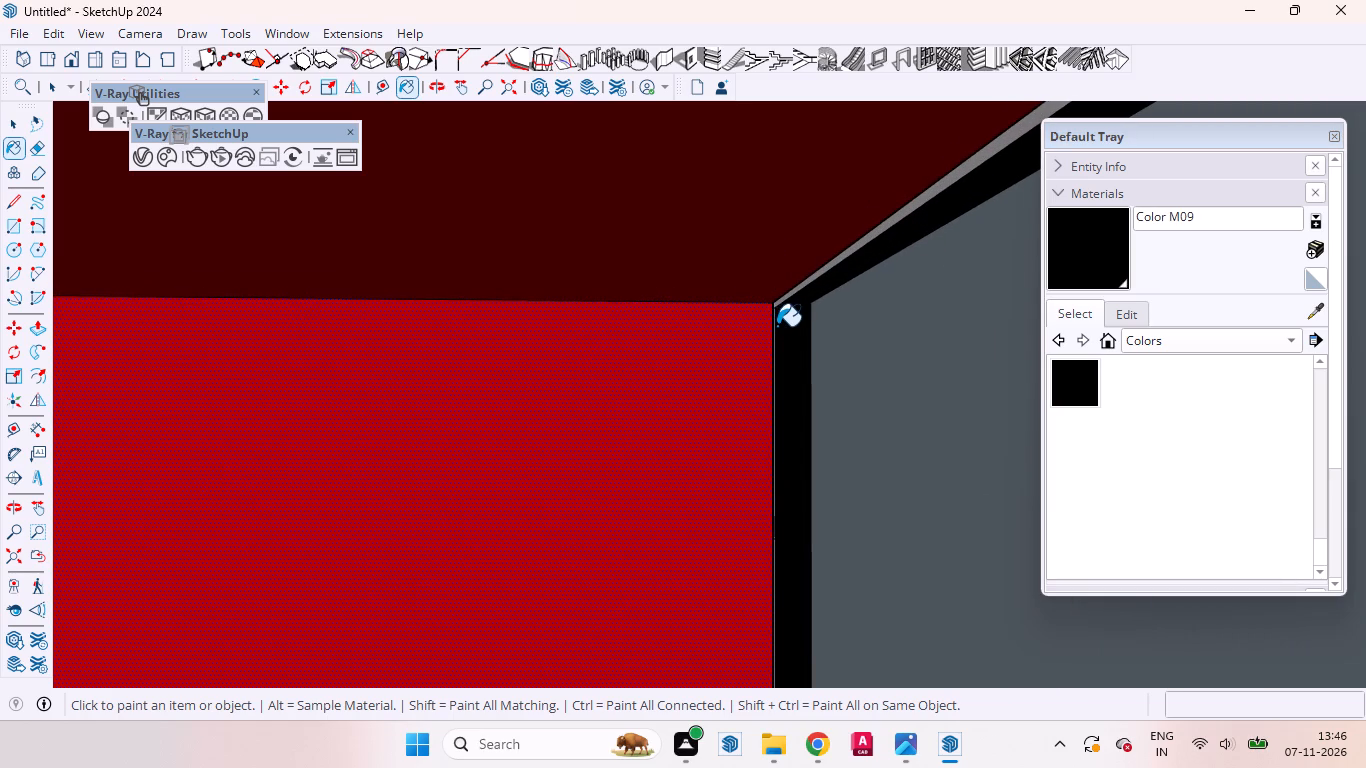
left_click(871, 229)
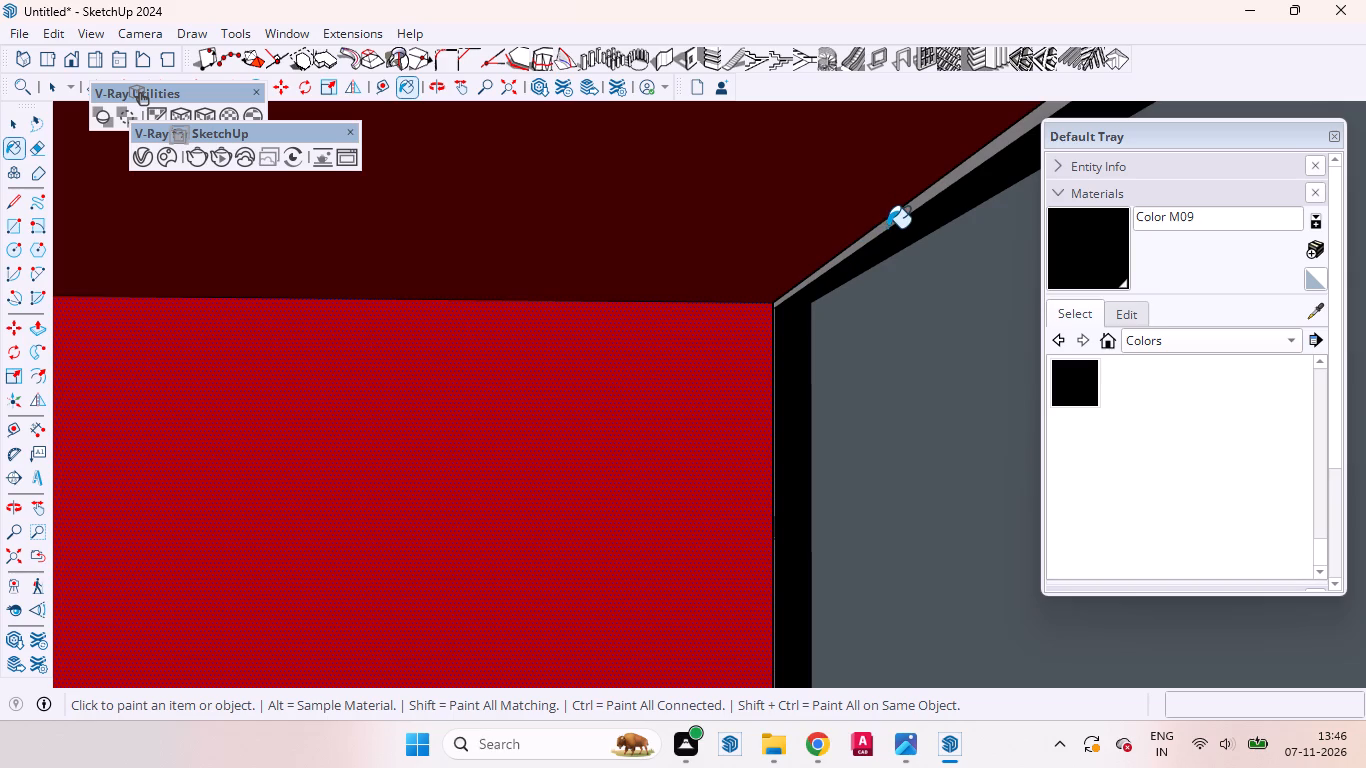
left_click(890, 220)
Draw a vertical rectangle about 1' 5/8" by 8' 8 7/8" filling the left door frame's opening, from its upper inner corner to its lower outer corner.
middle_click_drag(915, 247, 914, 260)
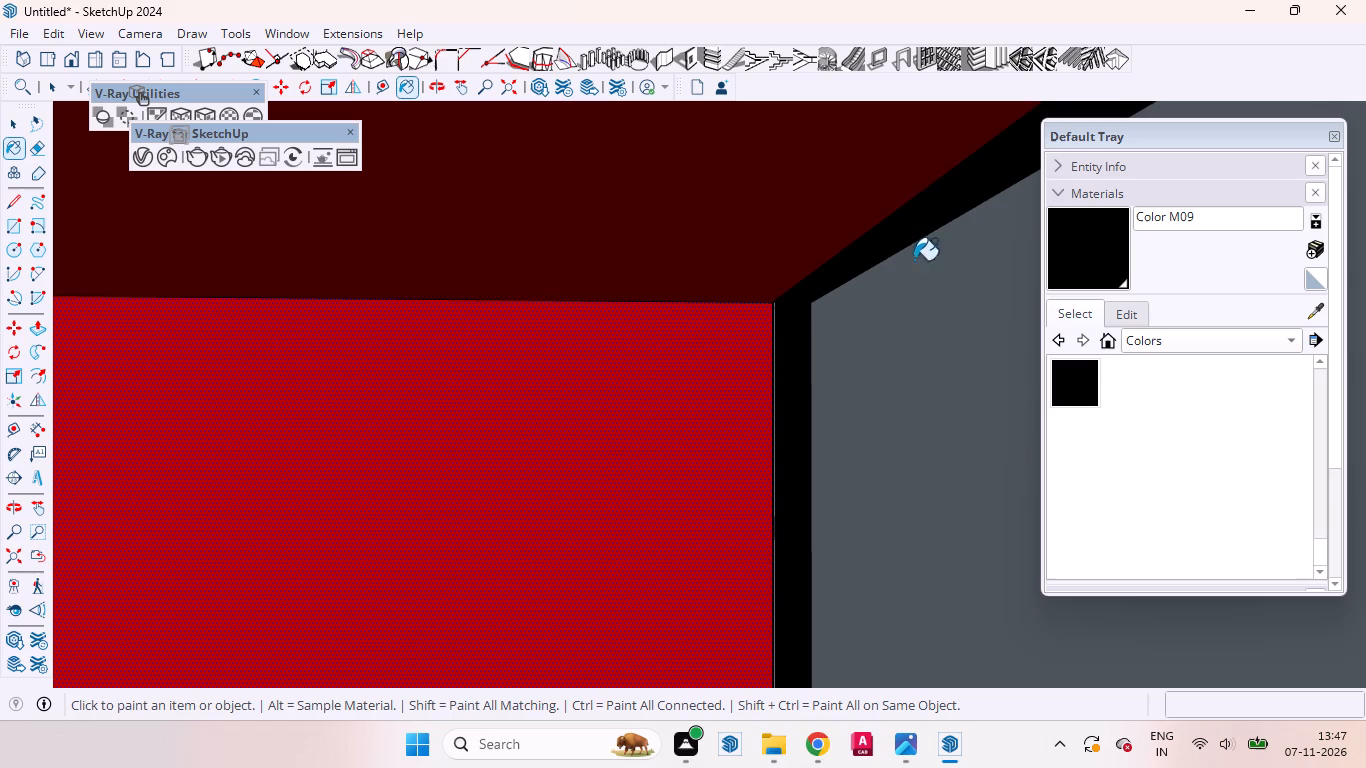
middle_click_drag(914, 260, 583, 171)
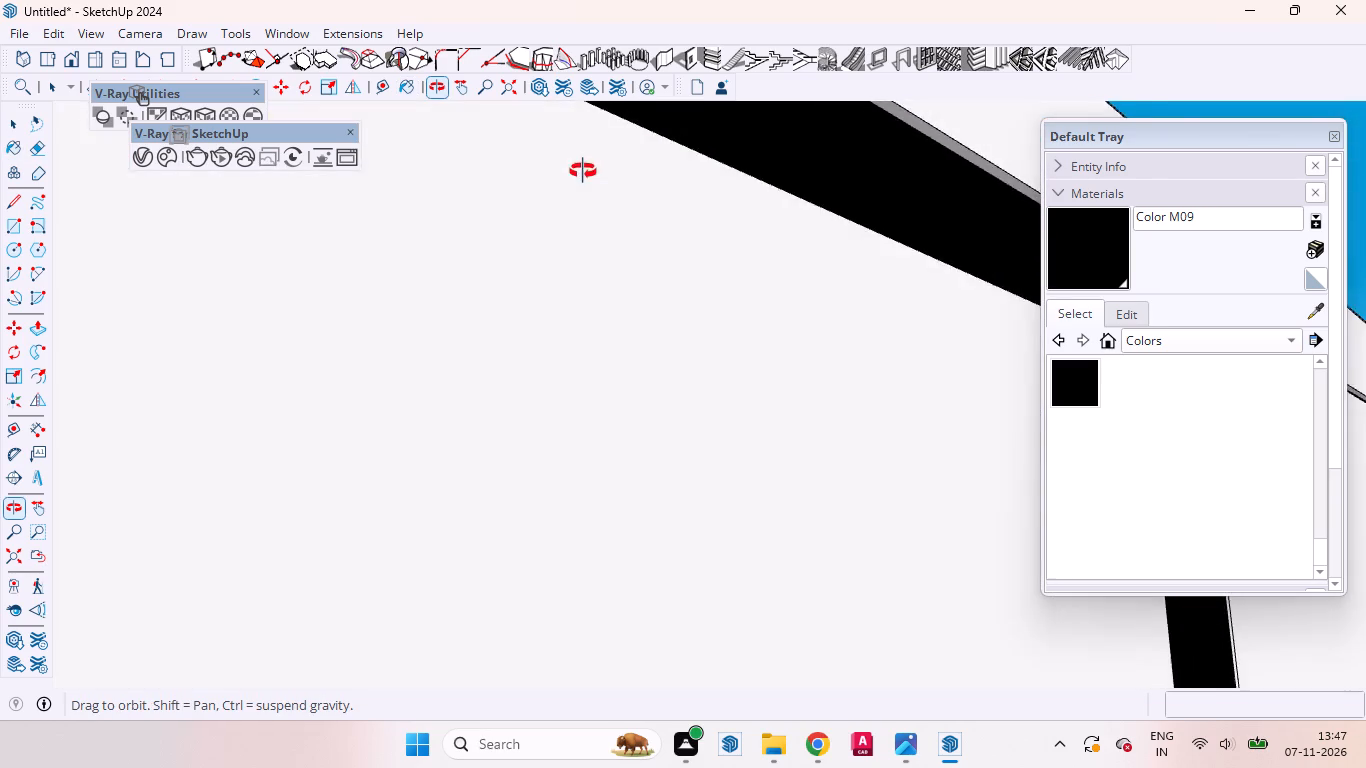
middle_click_drag(583, 171, 600, 372)
scroll(783, 271, "down", 20)
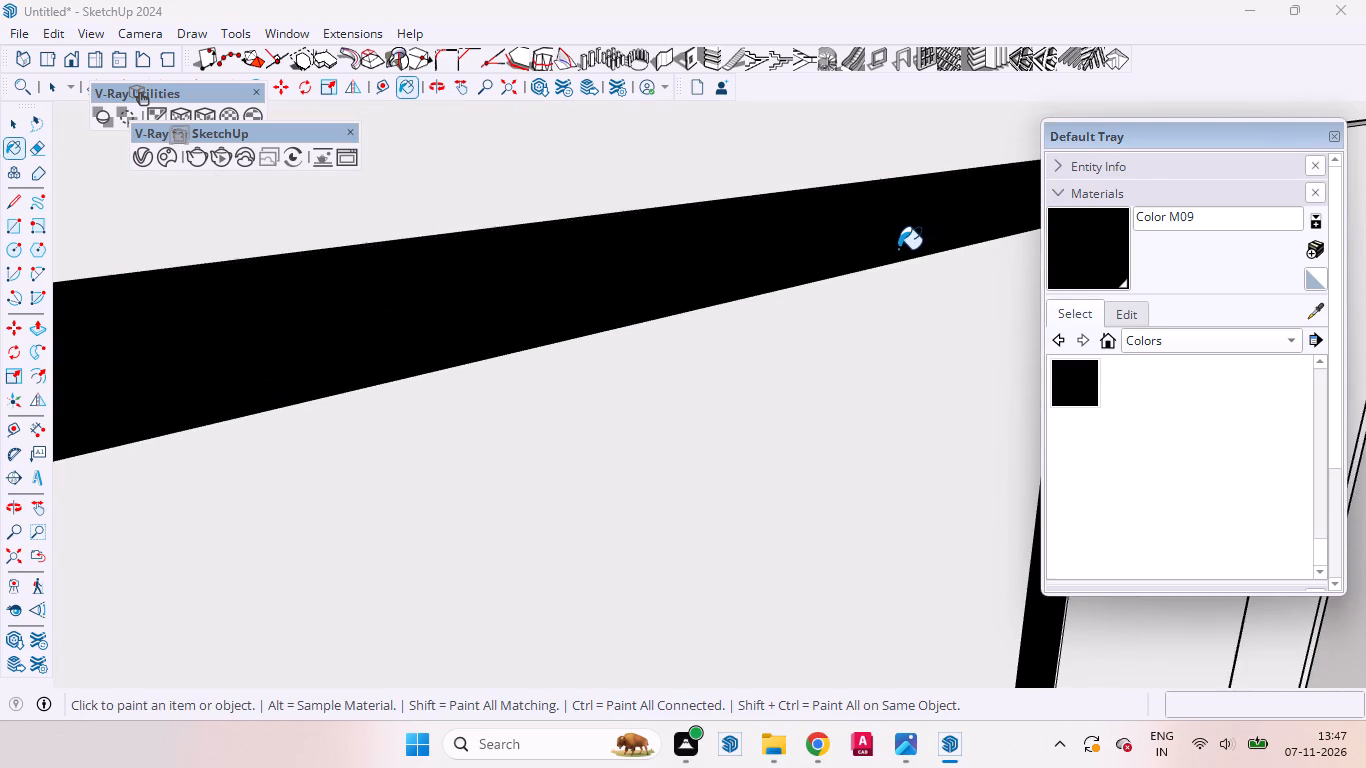
scroll(898, 249, "down", 20)
scroll(898, 249, "down", 1)
scroll(882, 235, "up", 1)
scroll(882, 235, "down", 19)
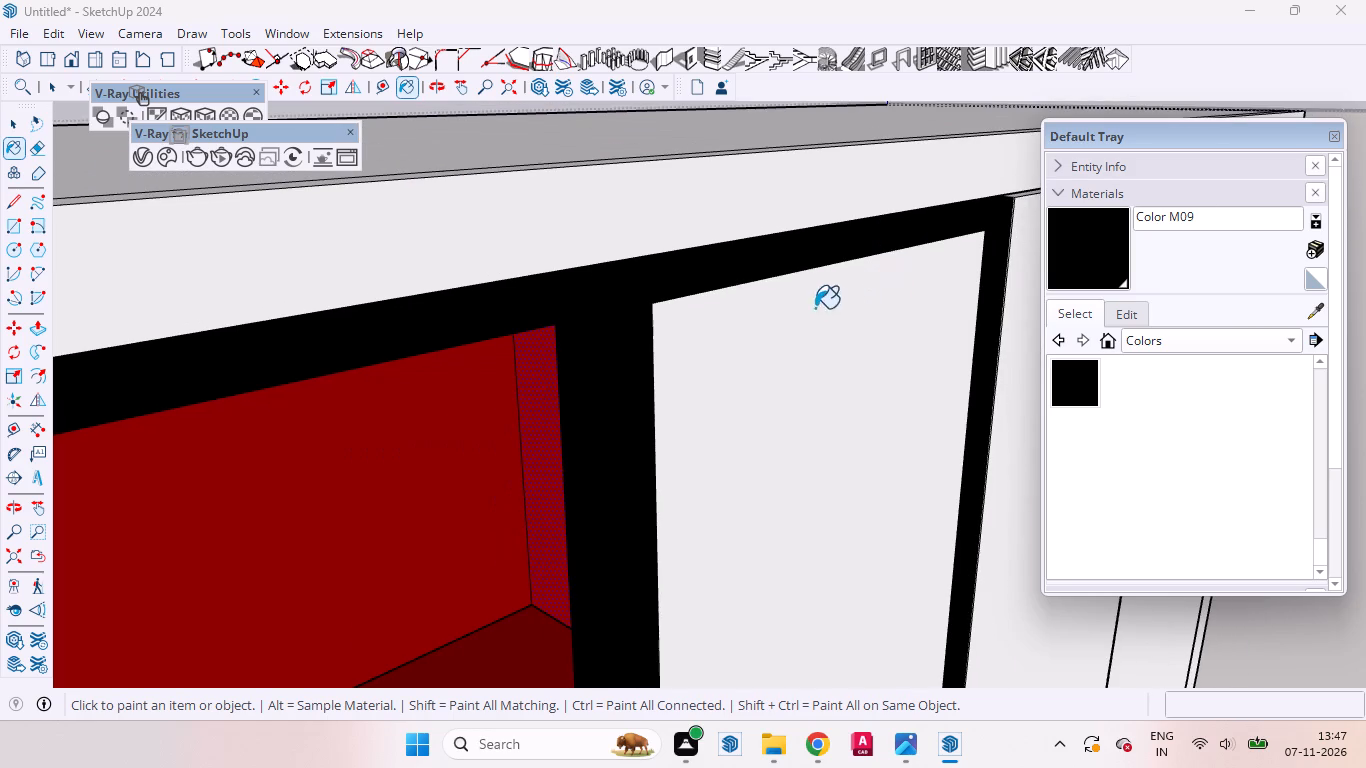
scroll(815, 308, "down", 10)
key("space")
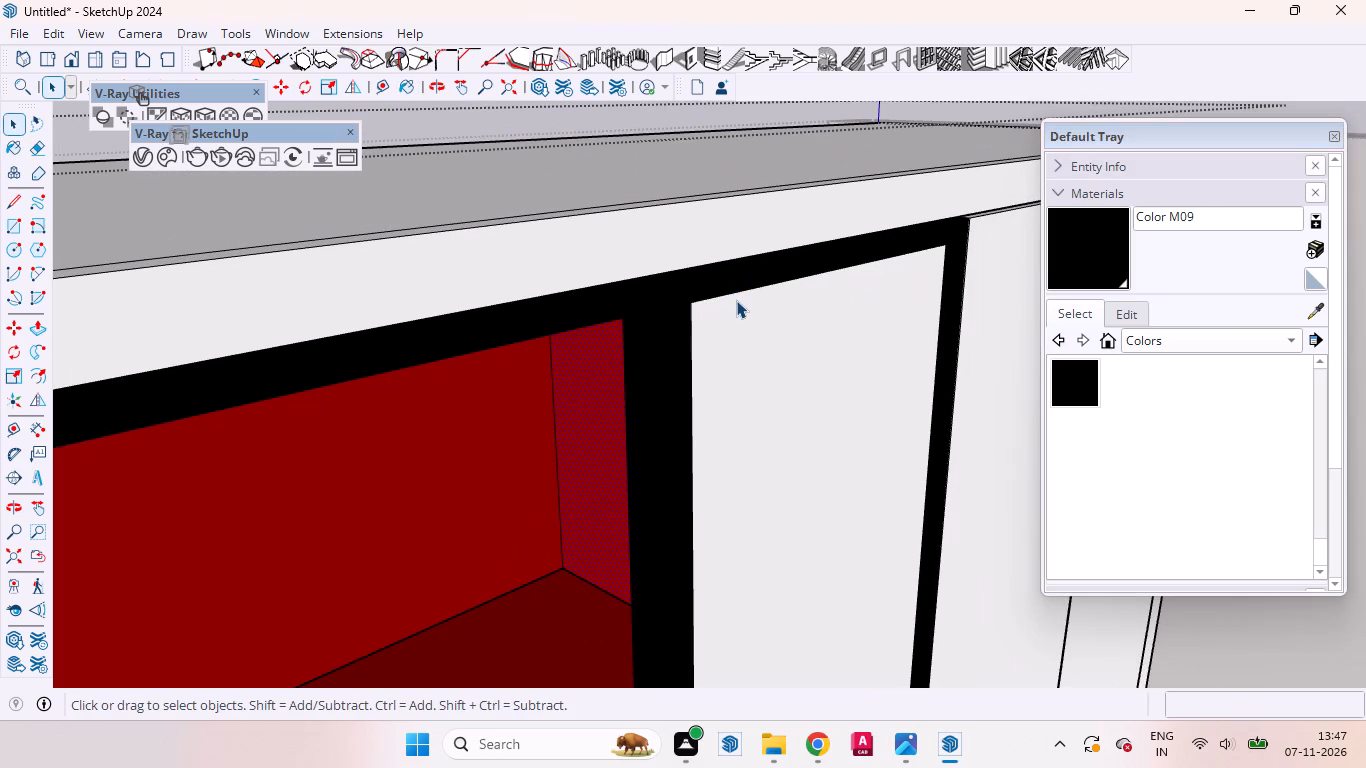
scroll(728, 309, "down", 20)
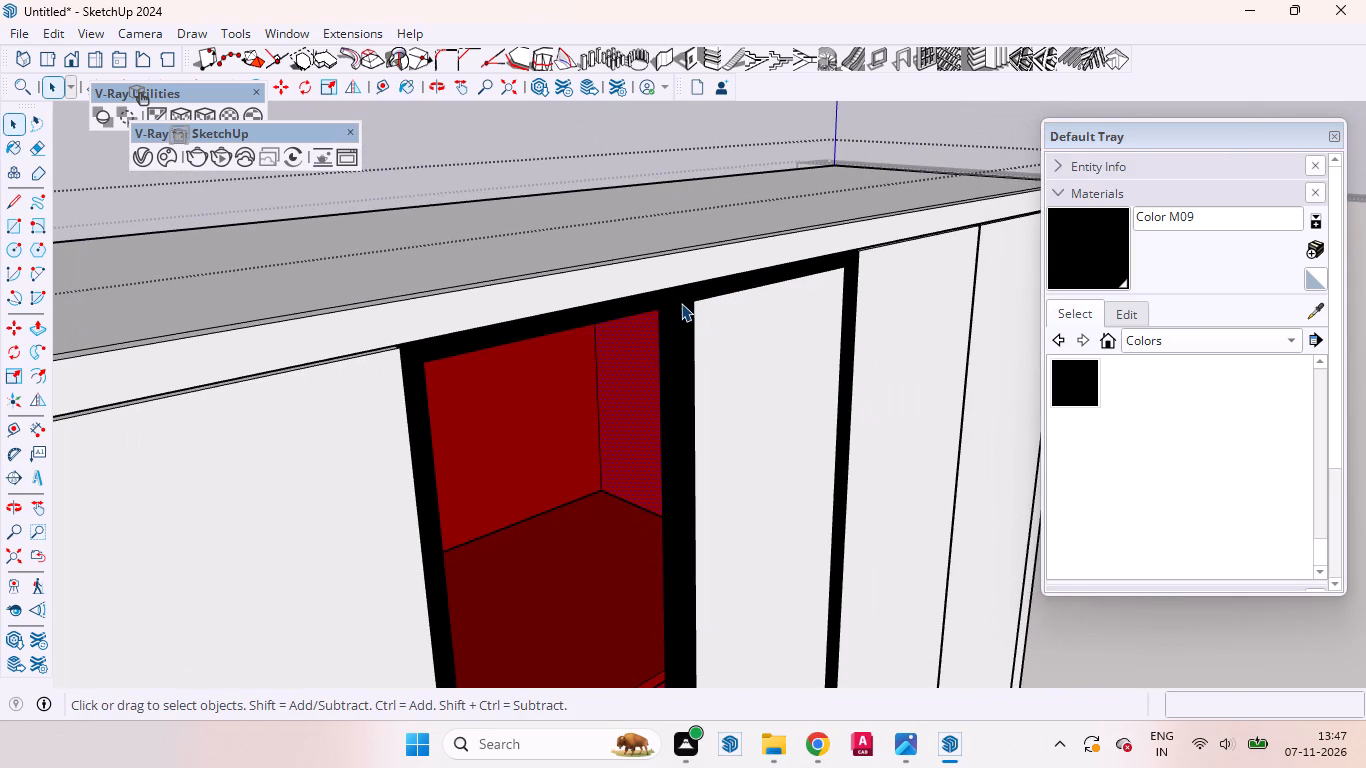
key("r")
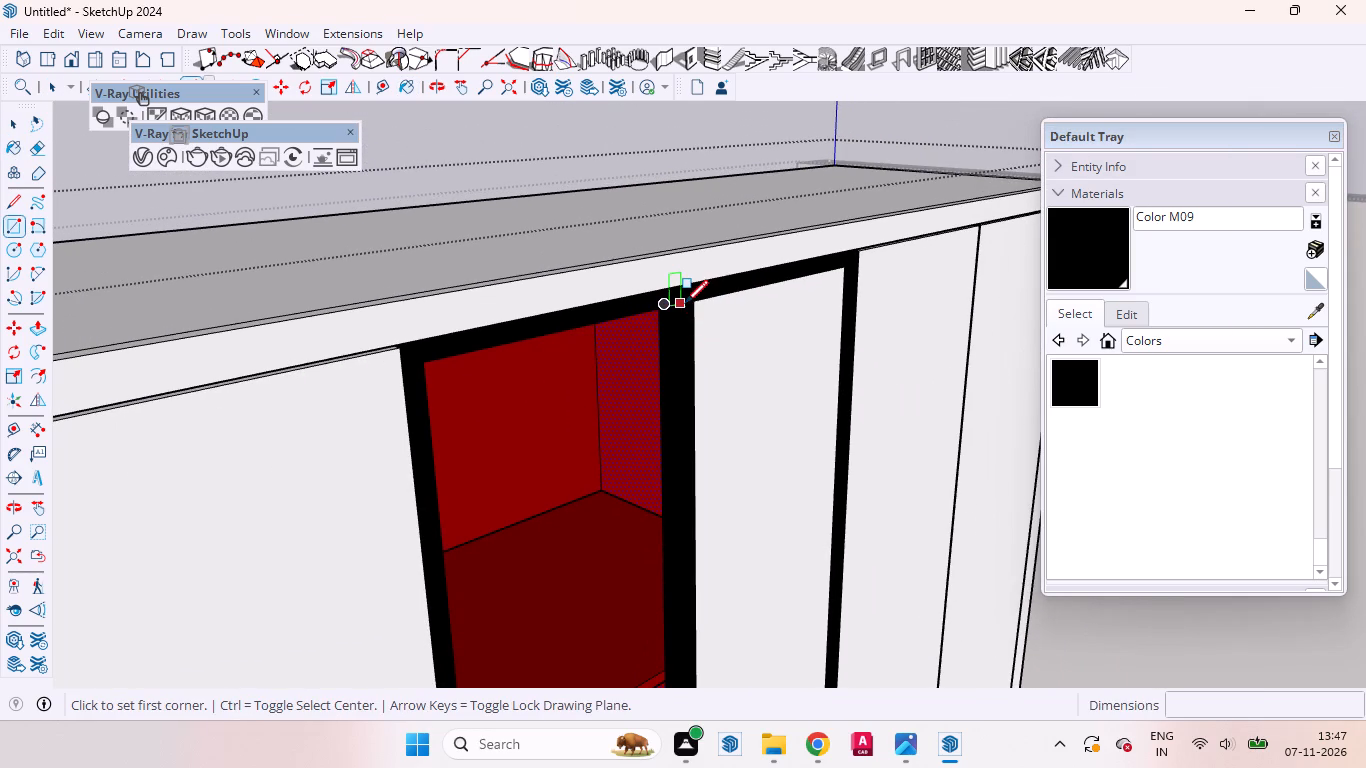
scroll(598, 312, "up", 7)
middle_click_drag(635, 305, 657, 173)
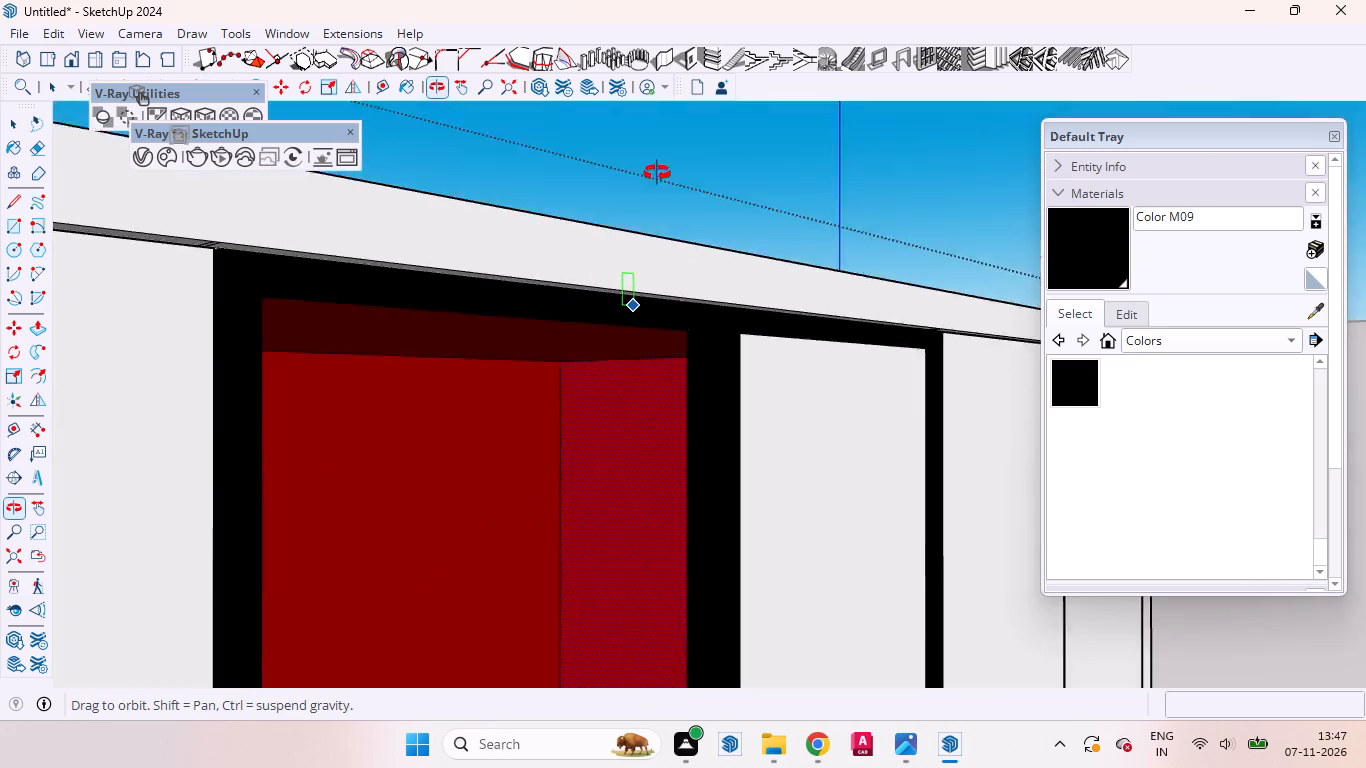
middle_click_drag(657, 173, 828, 155)
scroll(629, 377, "up", 6)
scroll(730, 285, "up", 7)
scroll(730, 285, "down", 1)
scroll(730, 285, "up", 1)
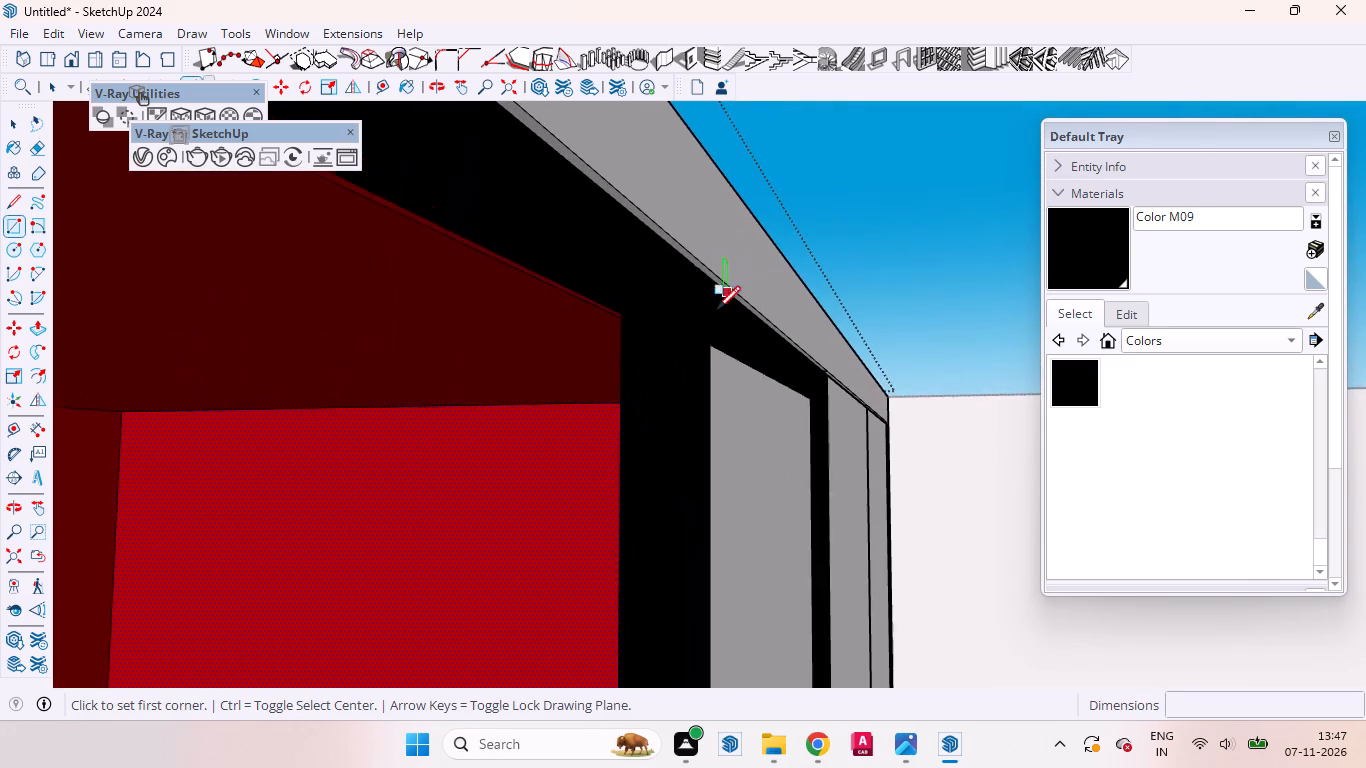
middle_click_drag(689, 345, 807, 293)
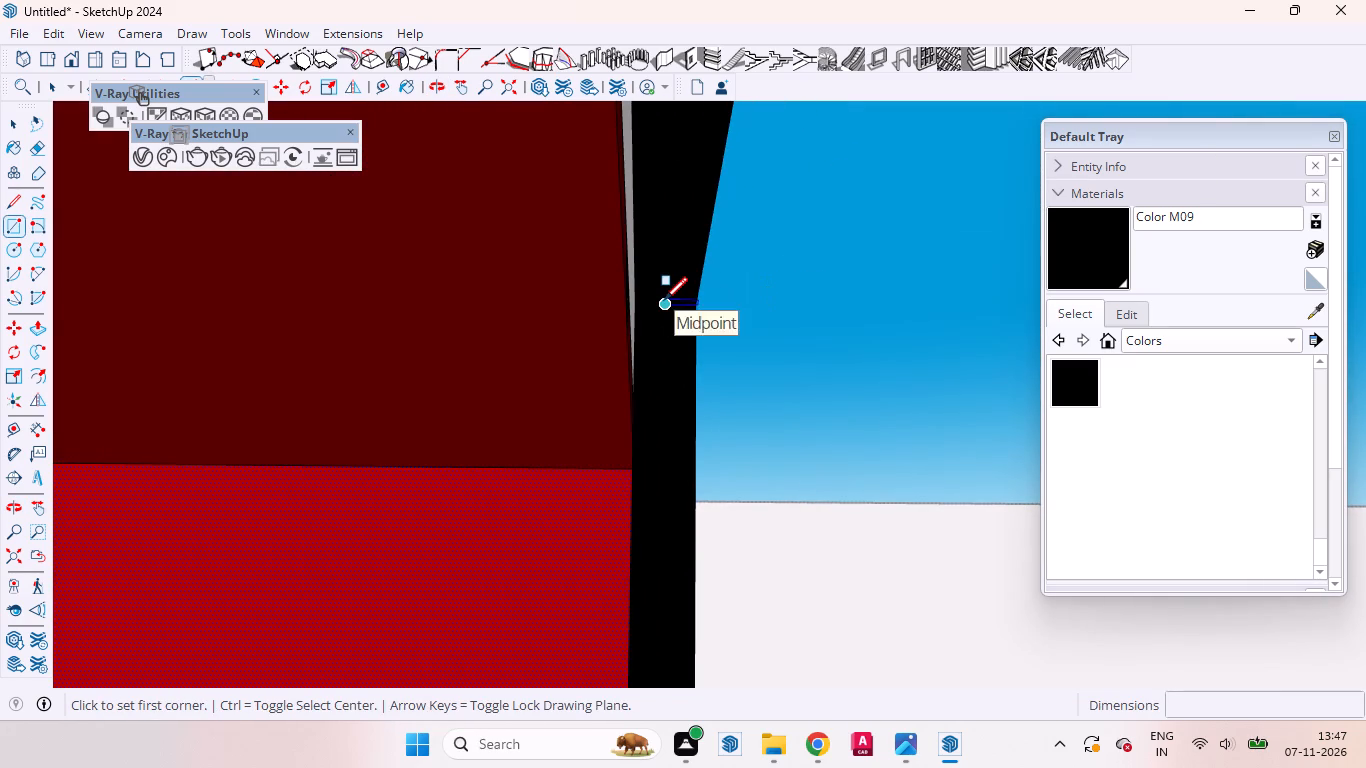
left_click(664, 300)
middle_click_drag(617, 363, 247, 499)
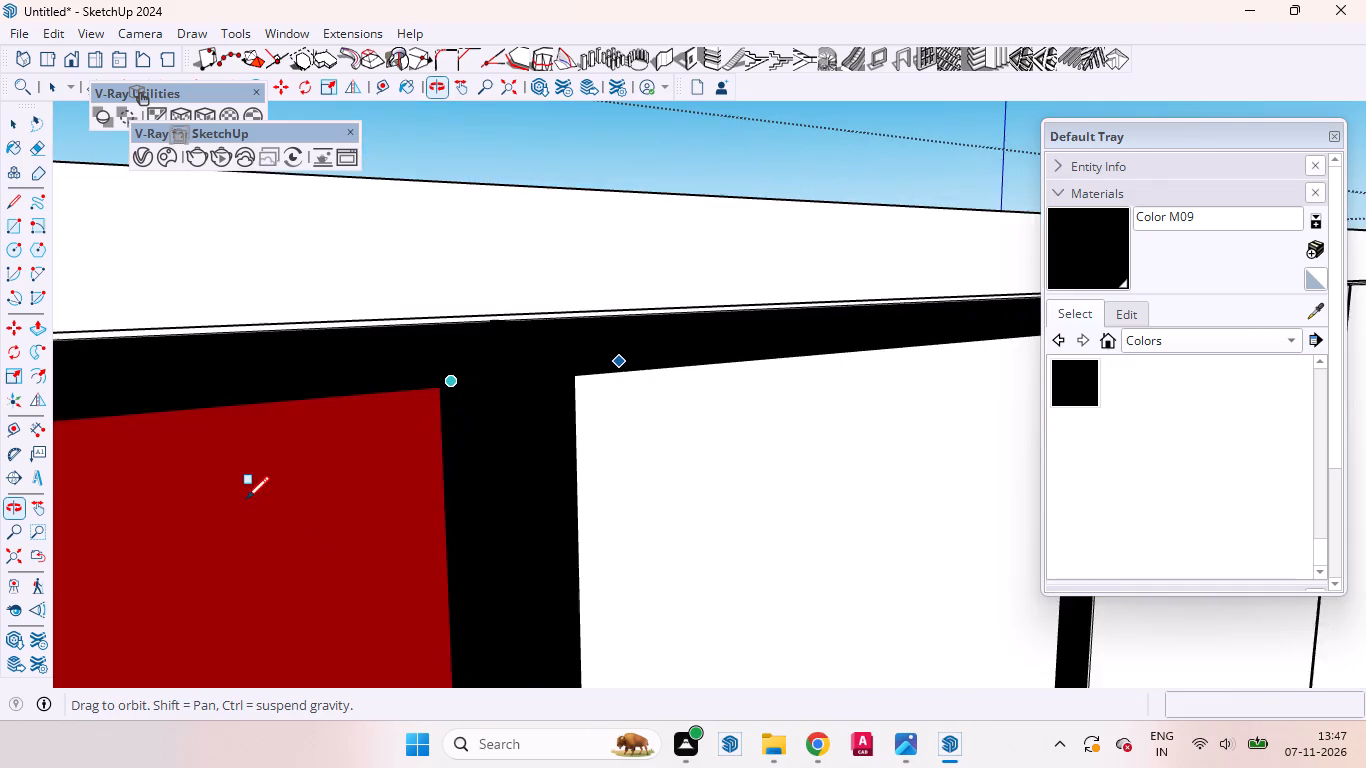
scroll(285, 574, "down", 20)
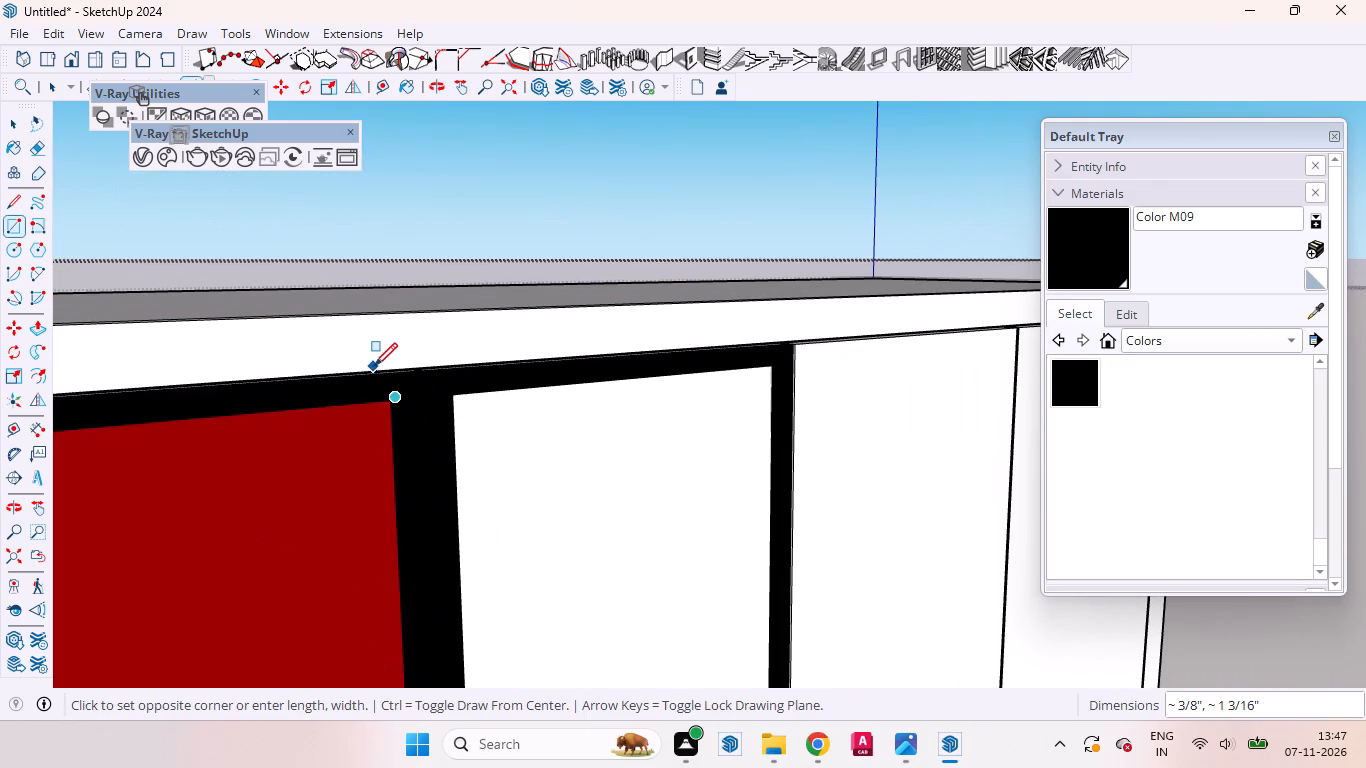
key("Left")
scroll(276, 740, "down", 6)
scroll(352, 426, "down", 3)
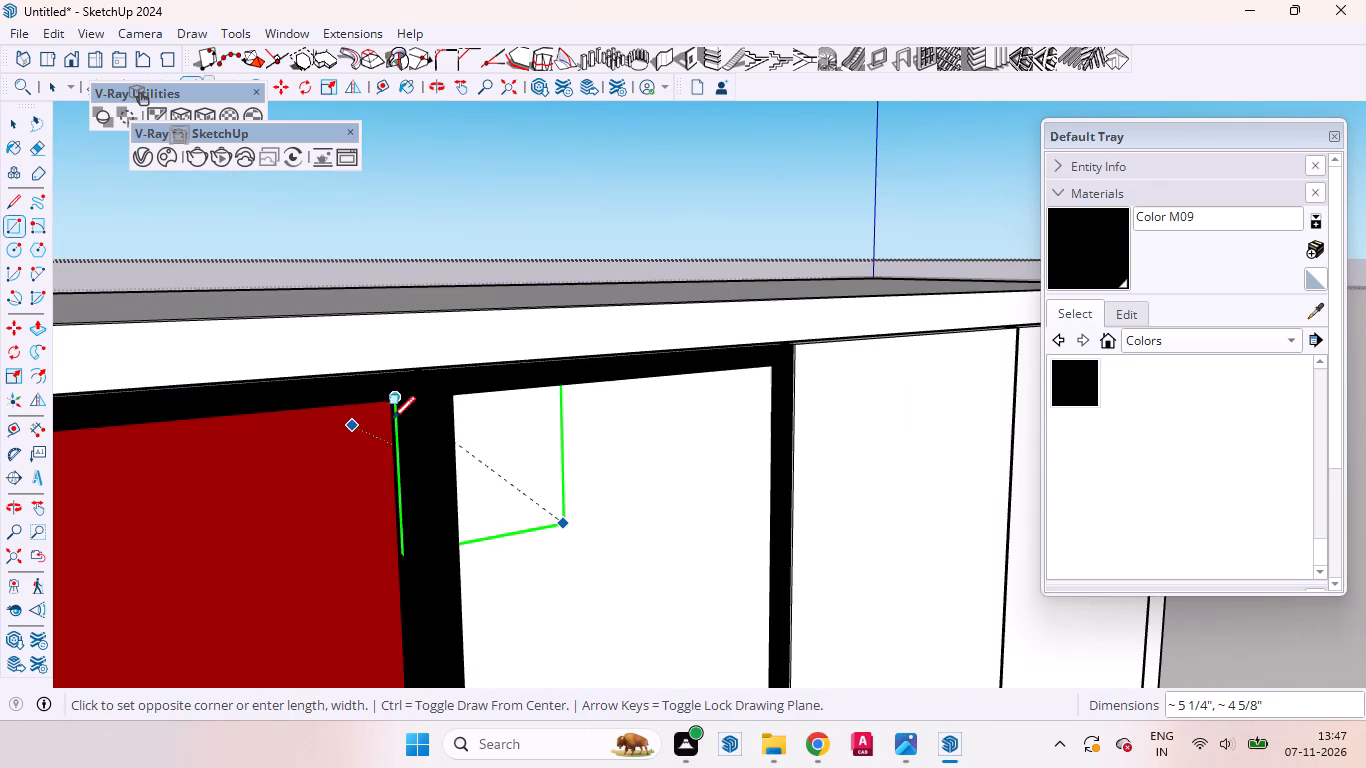
scroll(392, 419, "down", 12)
scroll(421, 412, "up", 1)
scroll(421, 412, "down", 8)
scroll(446, 378, "up", 1)
scroll(446, 378, "down", 16)
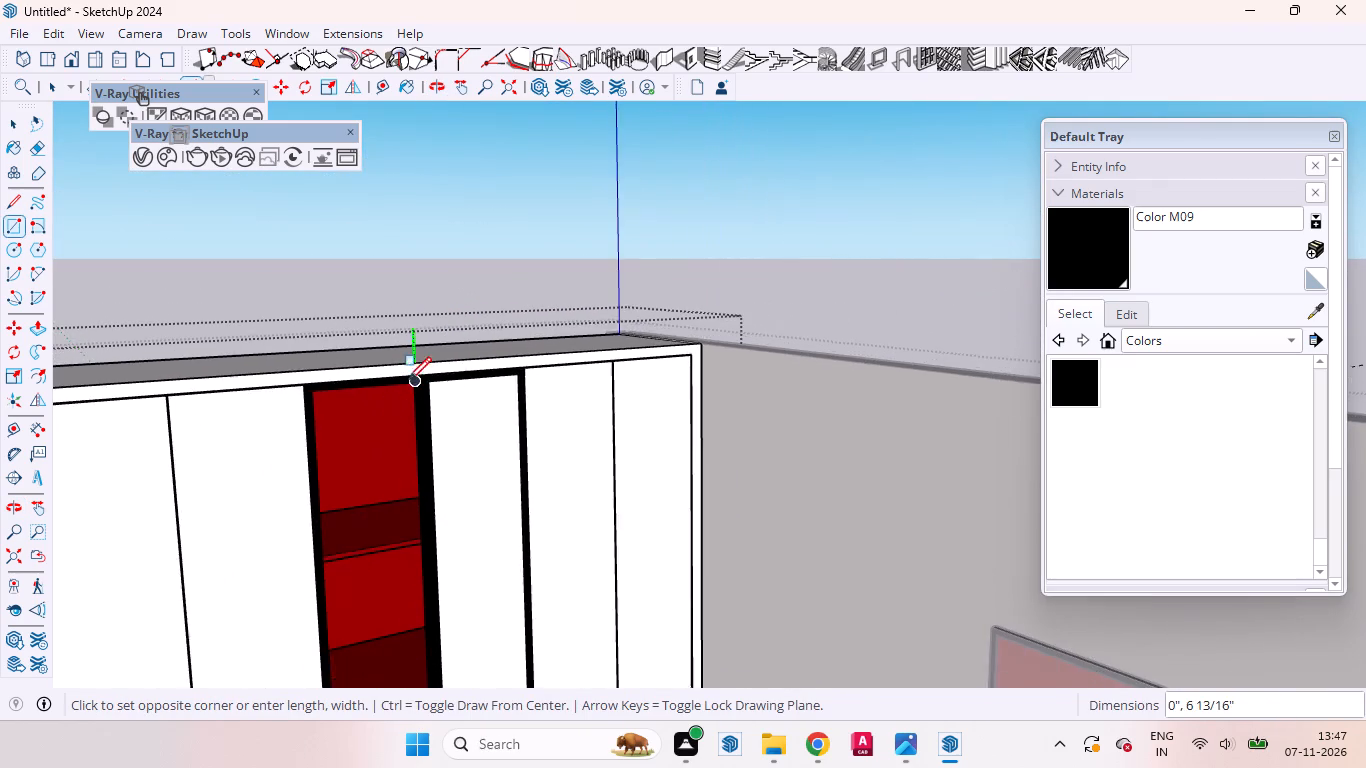
scroll(408, 380, "down", 2)
middle_click_drag(304, 586, 135, 625)
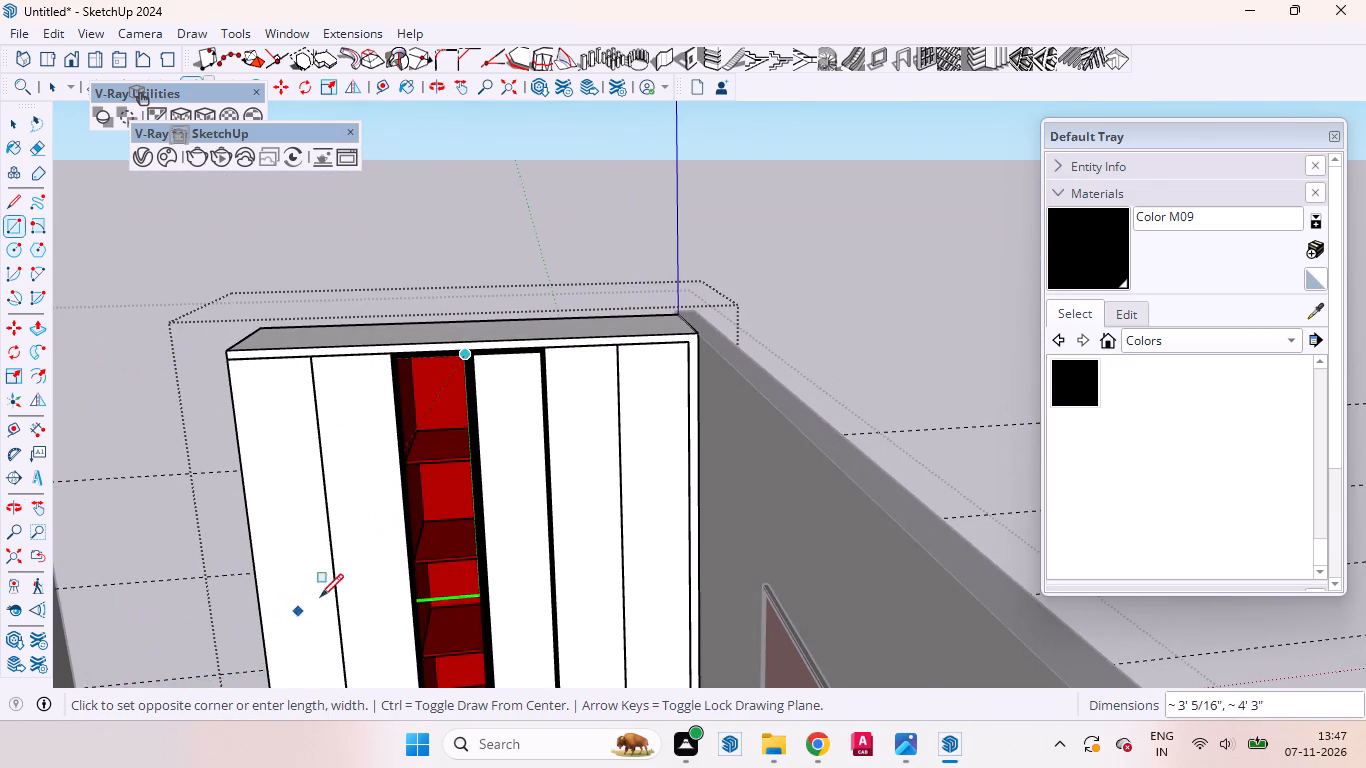
scroll(434, 536, "down", 6)
scroll(489, 473, "down", 12)
scroll(431, 535, "up", 4)
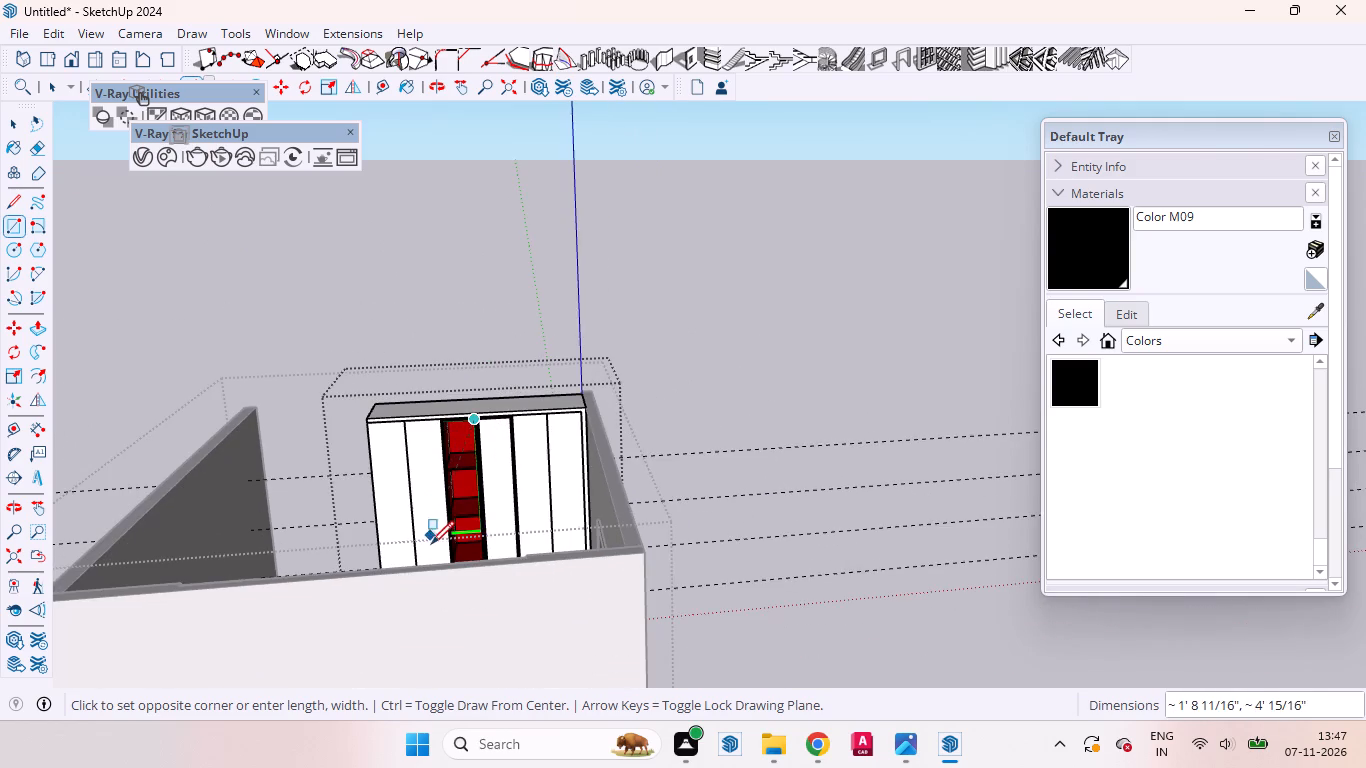
scroll(431, 544, "up", 3)
middle_click_drag(472, 564, 546, 760)
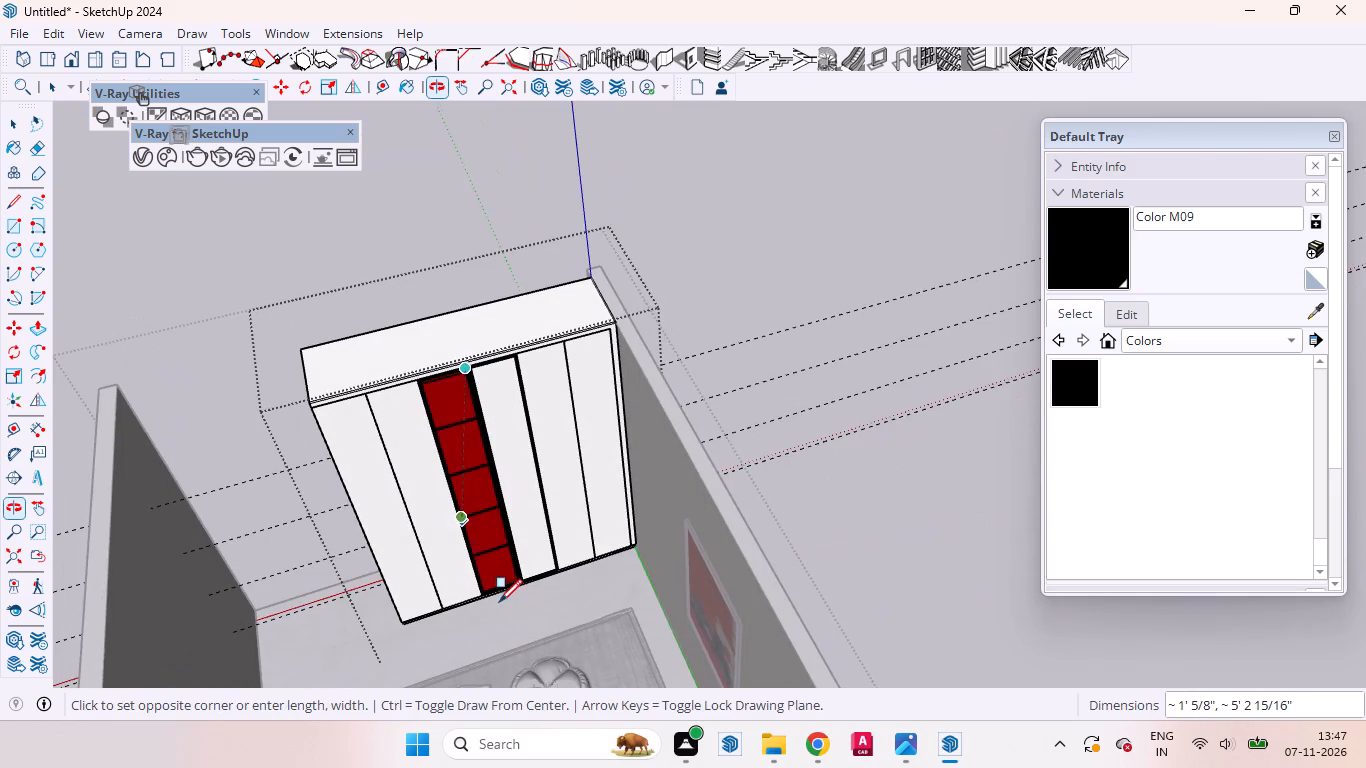
scroll(498, 601, "up", 11)
scroll(471, 589, "down", 2)
scroll(471, 589, "up", 14)
scroll(483, 587, "up", 10)
scroll(483, 587, "down", 1)
scroll(483, 587, "up", 7)
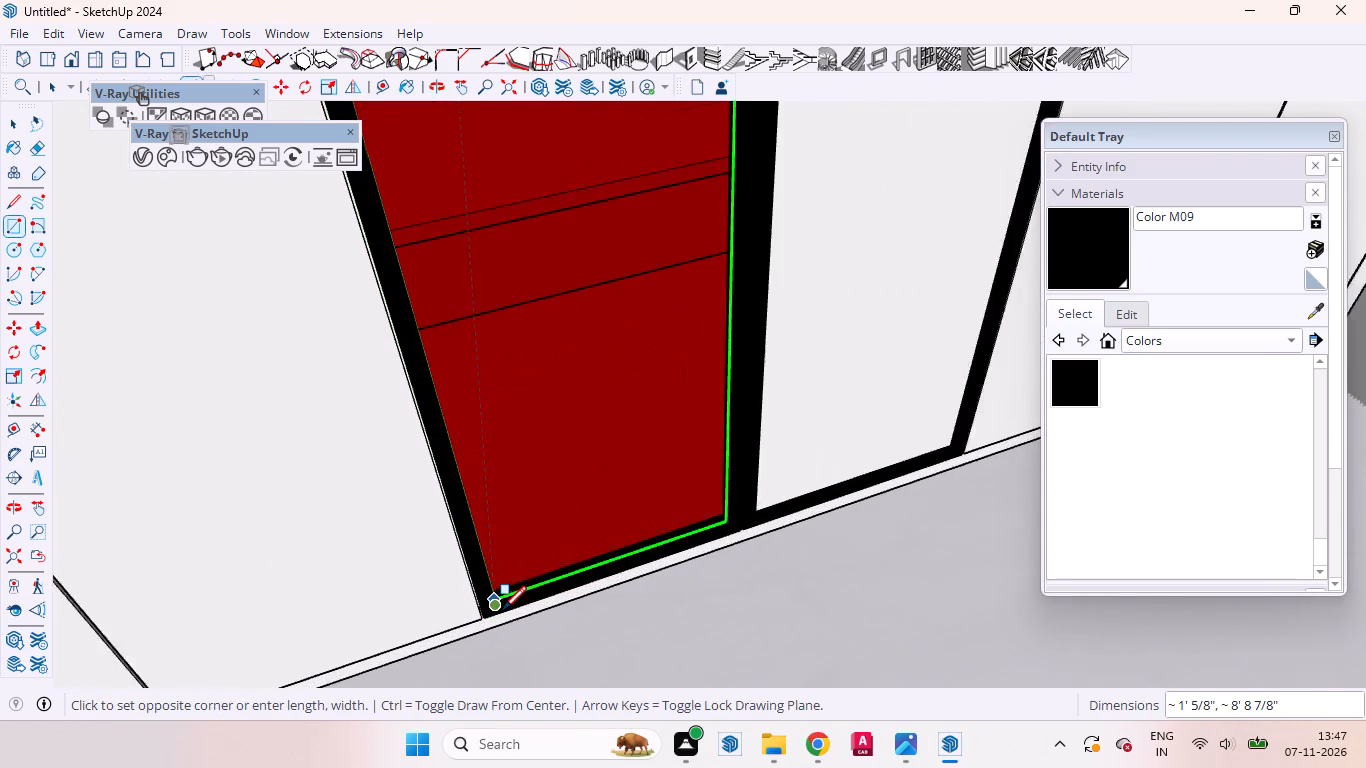
left_click(503, 609)
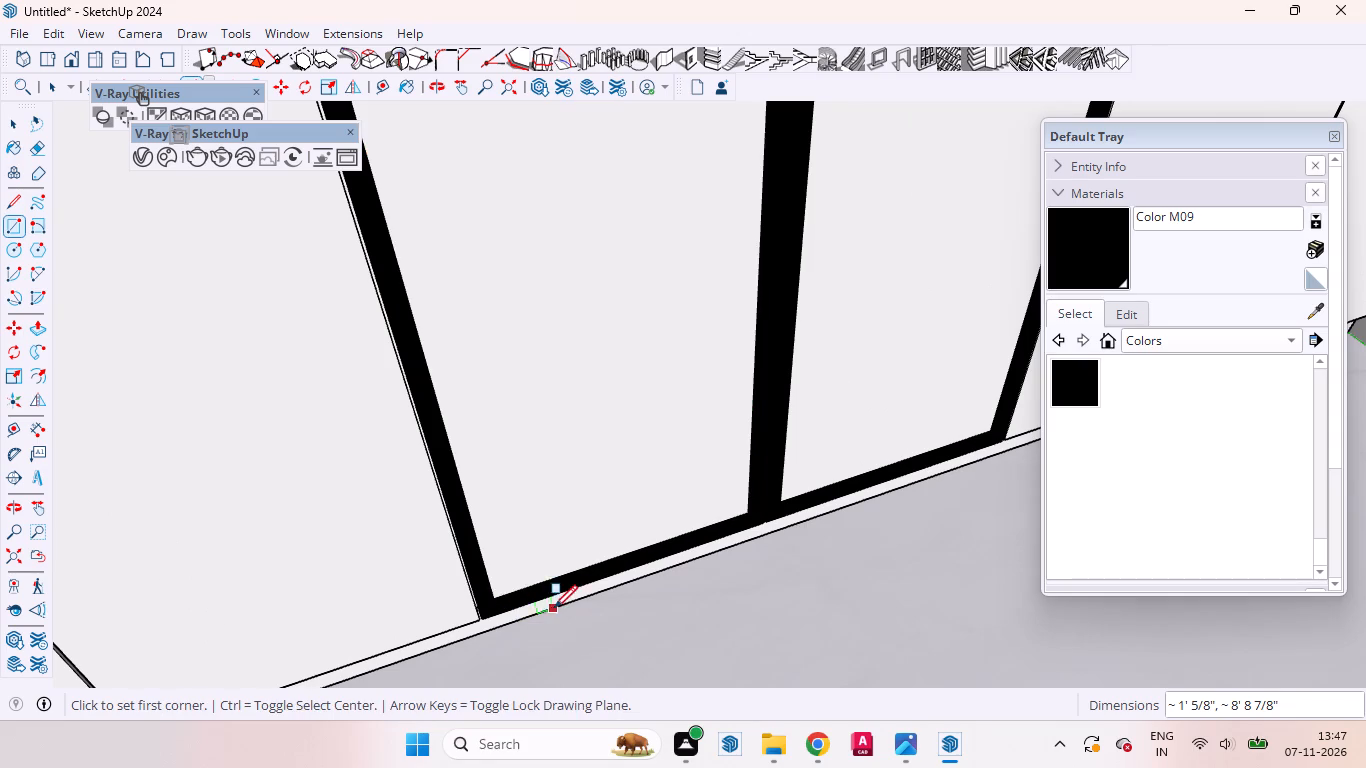
middle_click_drag(552, 610, 448, 531)
key("space")
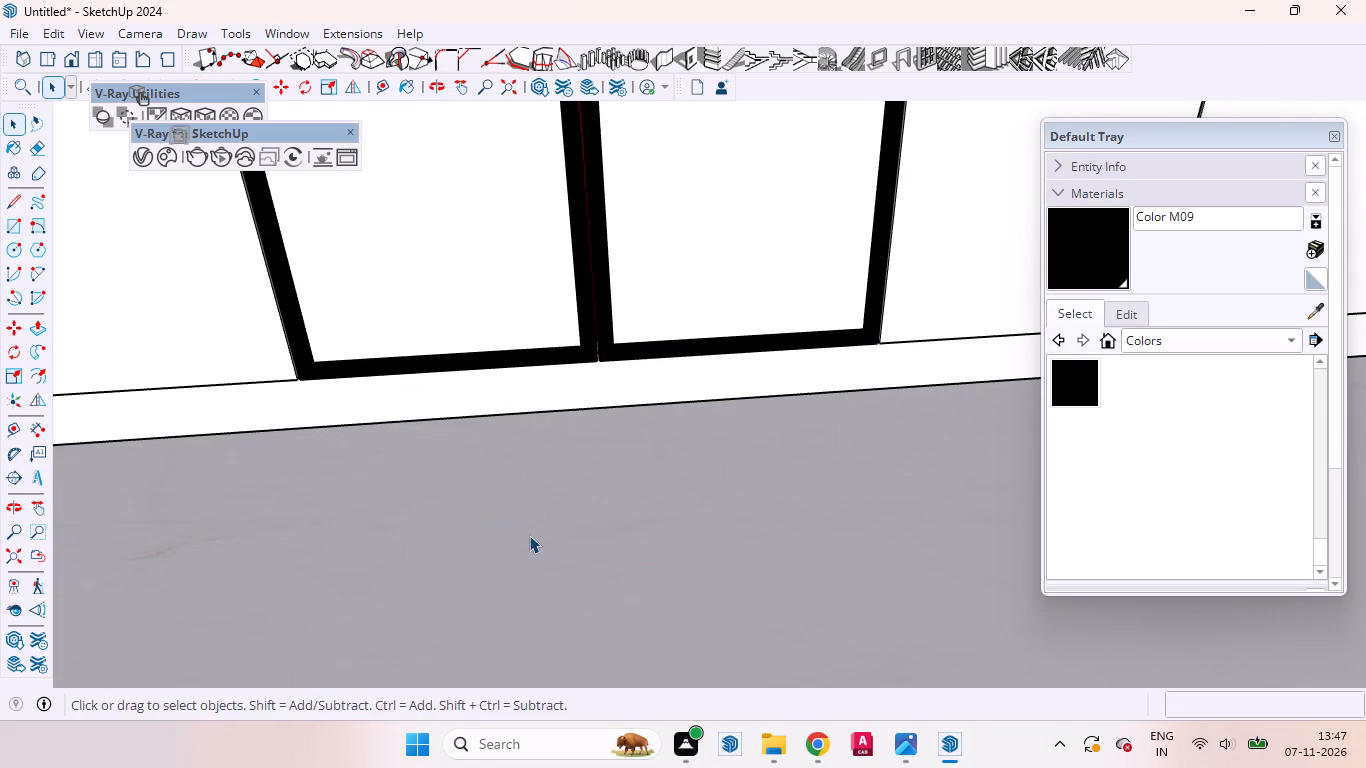
Paint the panels in both black door frames with Translucent Glass Gray from the Glass and Mirrors collection, and clear the selection.
left_click(786, 163)
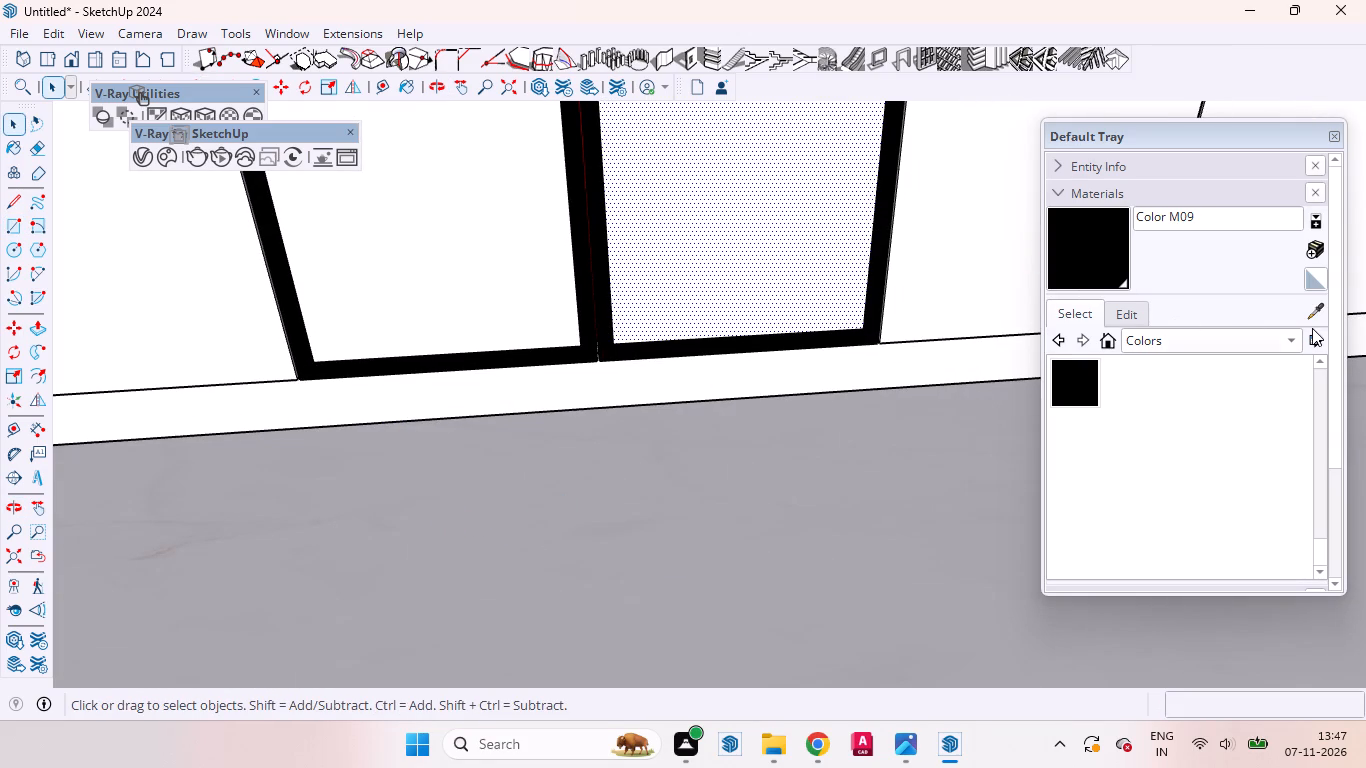
left_click(1288, 339)
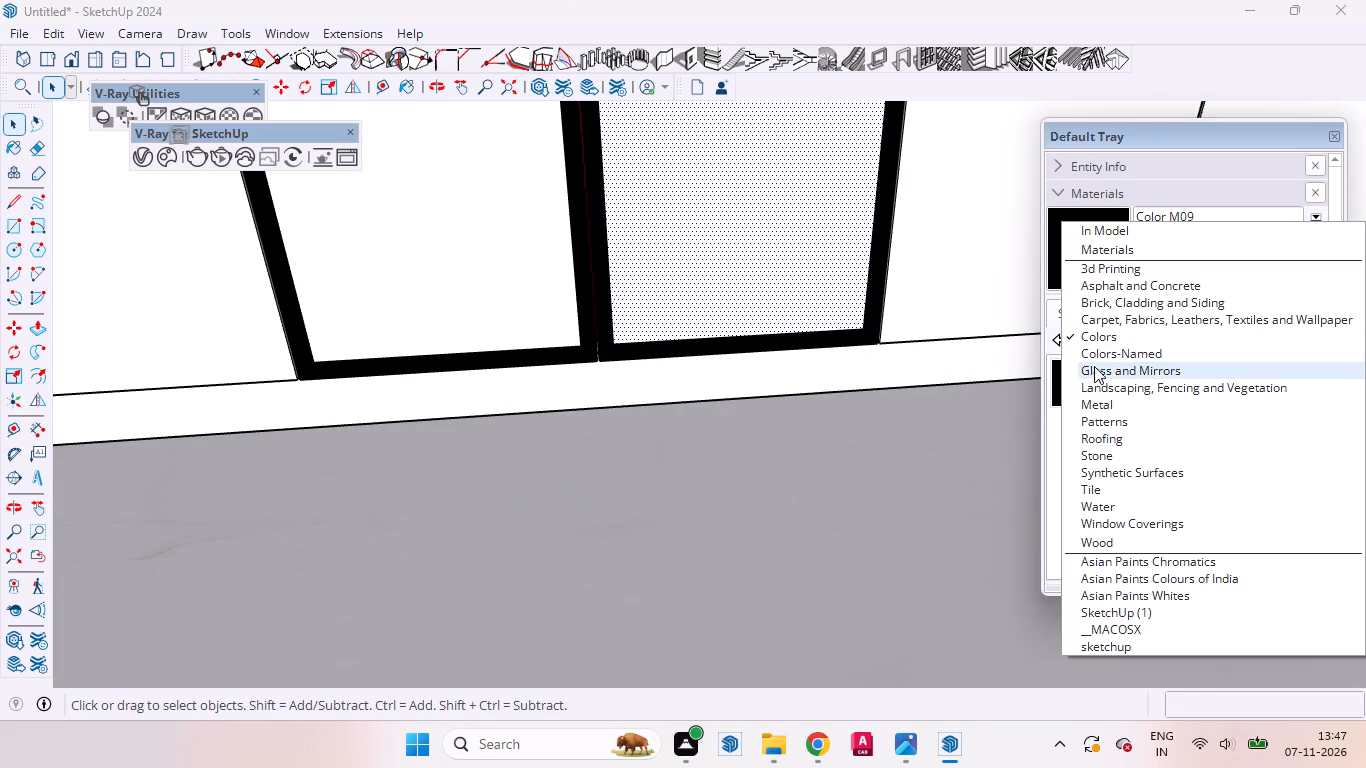
left_click(1090, 372)
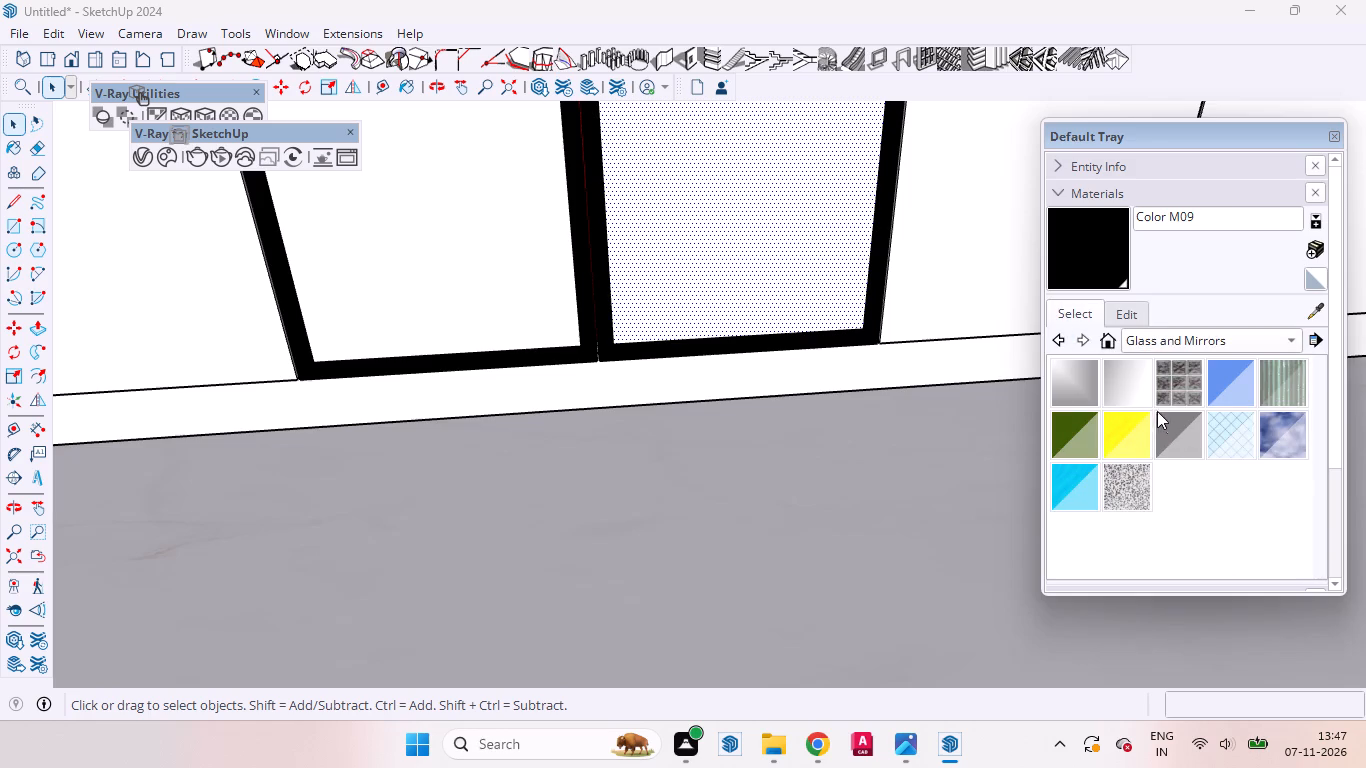
left_click(1171, 430)
left_click(831, 253)
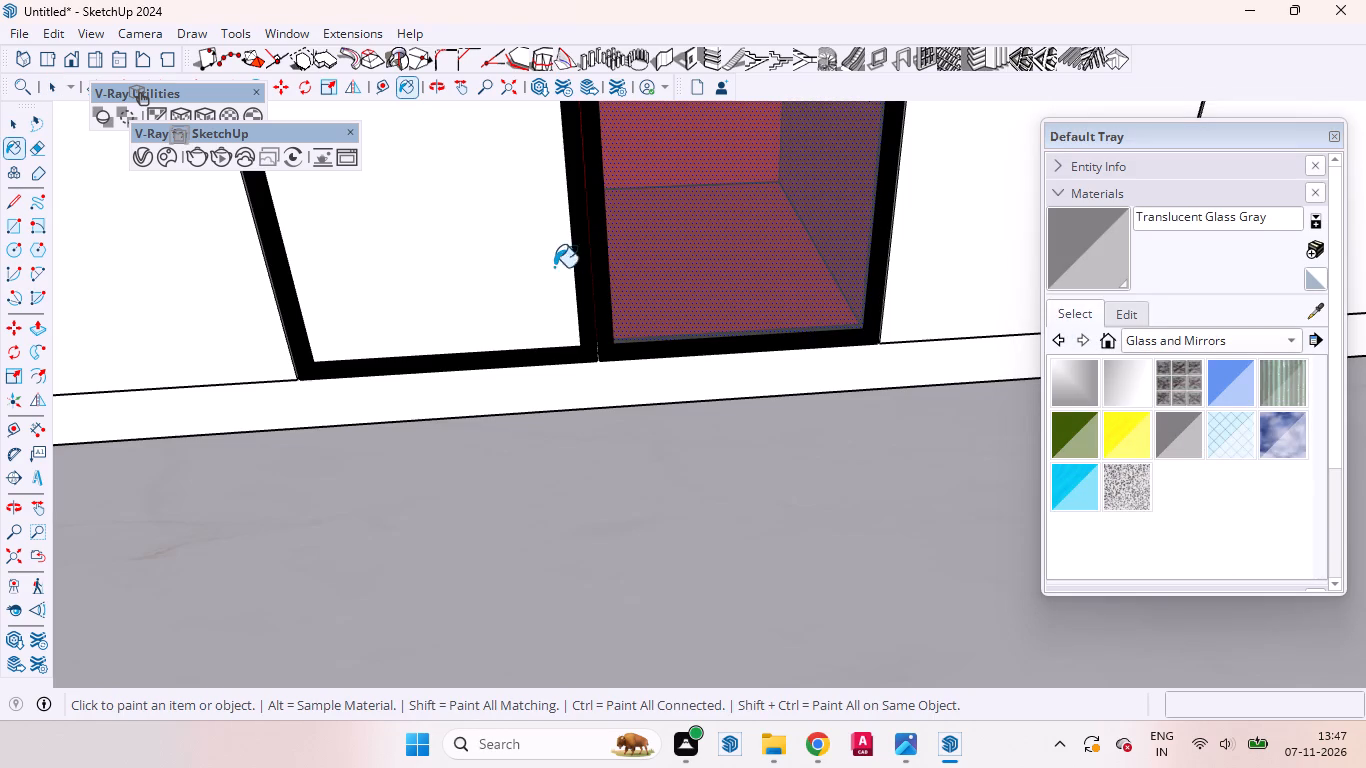
left_click_drag(495, 263, 505, 273)
middle_click_drag(819, 441, 873, 602)
scroll(876, 531, "down", 6)
scroll(851, 470, "up", 1)
scroll(851, 470, "down", 20)
scroll(851, 470, "down", 1)
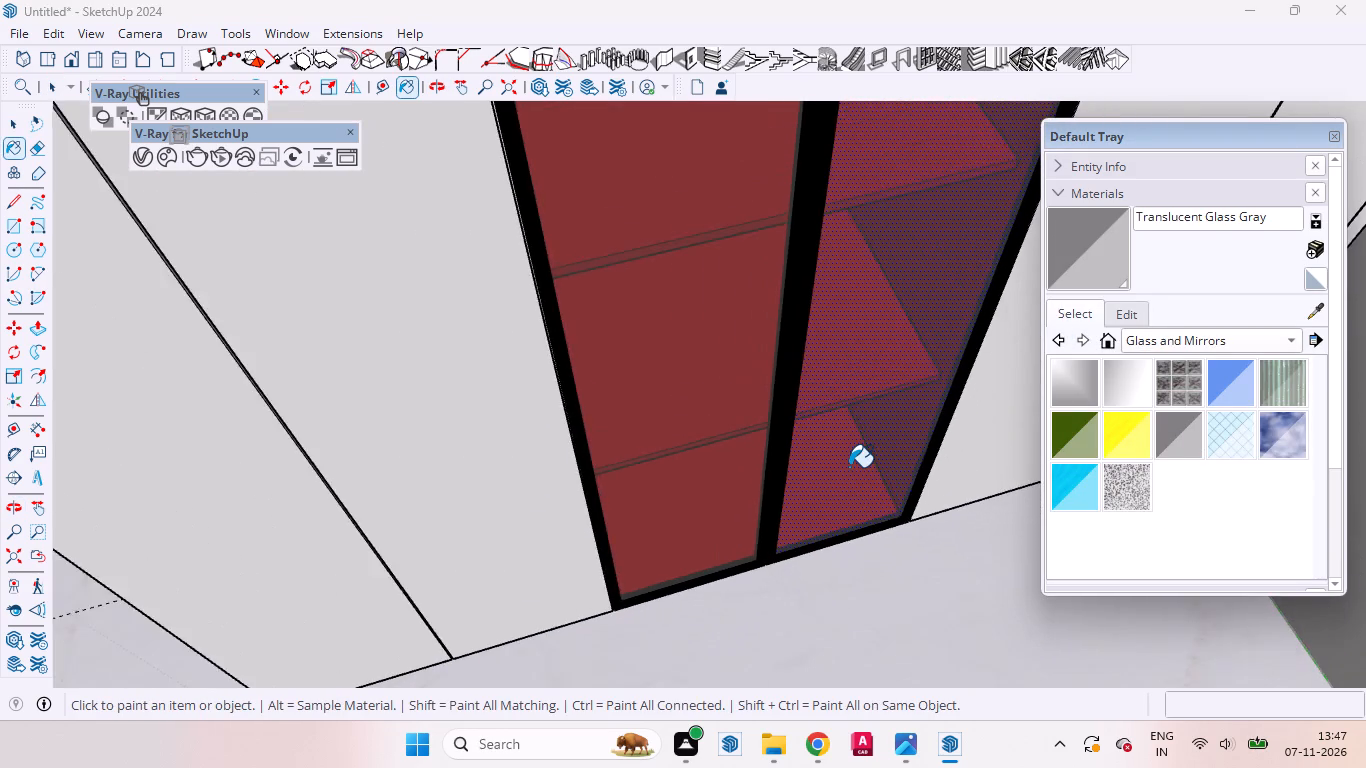
scroll(849, 467, "down", 11)
scroll(849, 467, "up", 1)
scroll(849, 470, "down", 20)
scroll(849, 470, "down", 2)
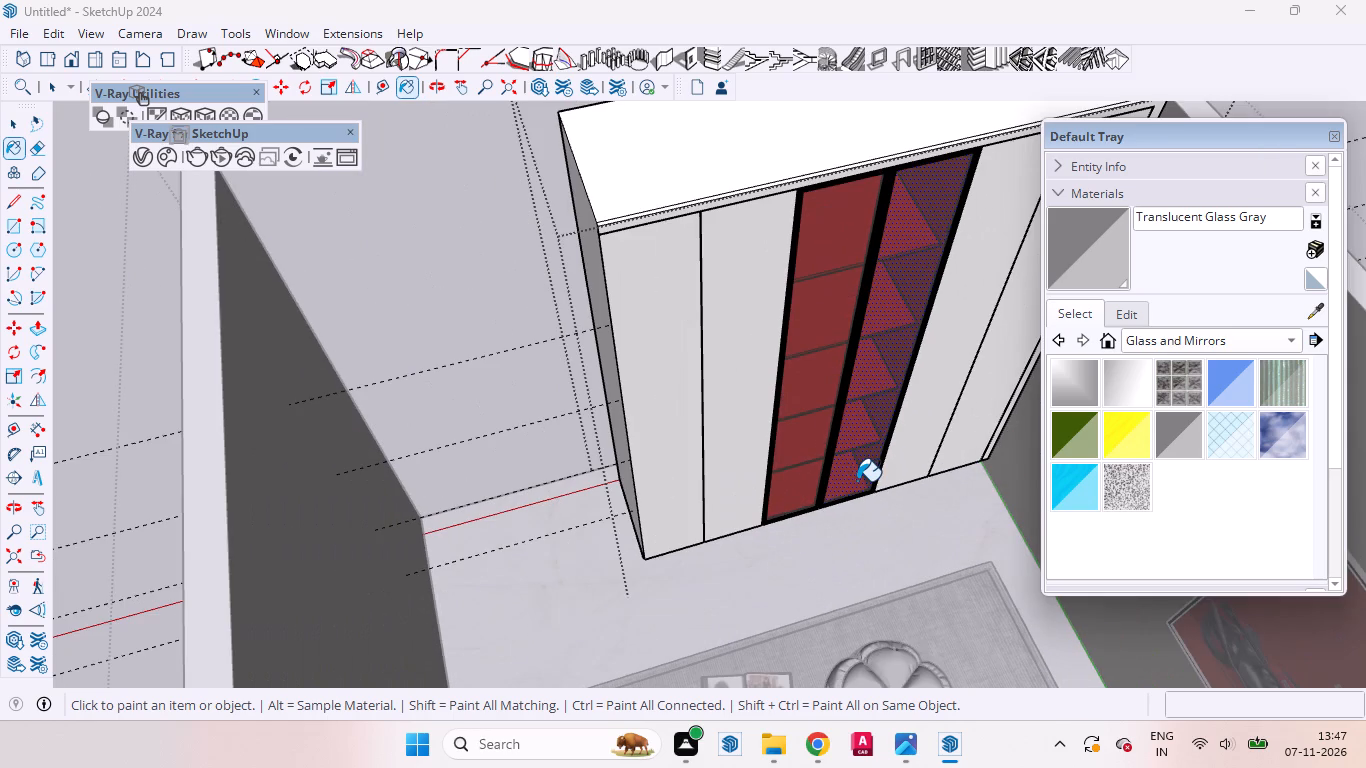
key("space")
left_click(458, 401)
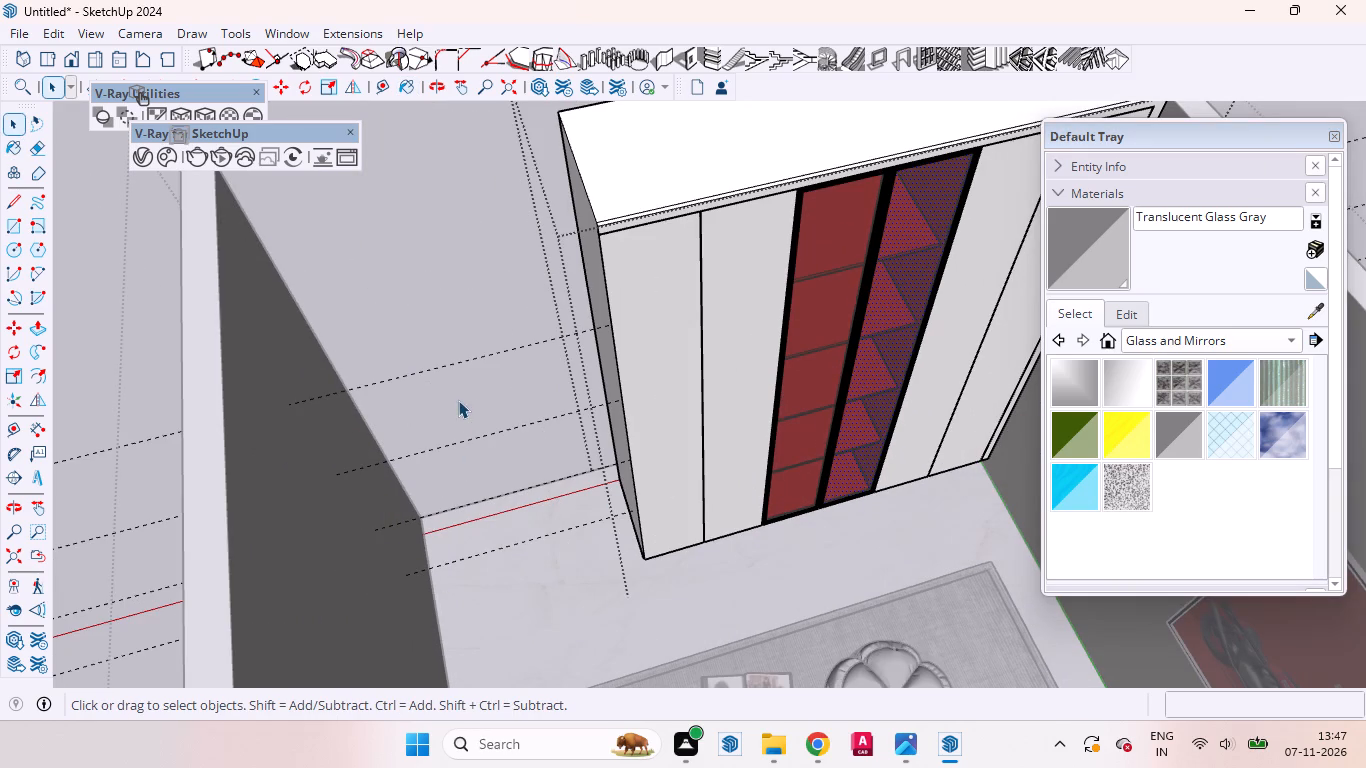
Examine the two glazed doors and the shelves behind them within the whole wardrobe front.
middle_click_drag(734, 397, 634, 440)
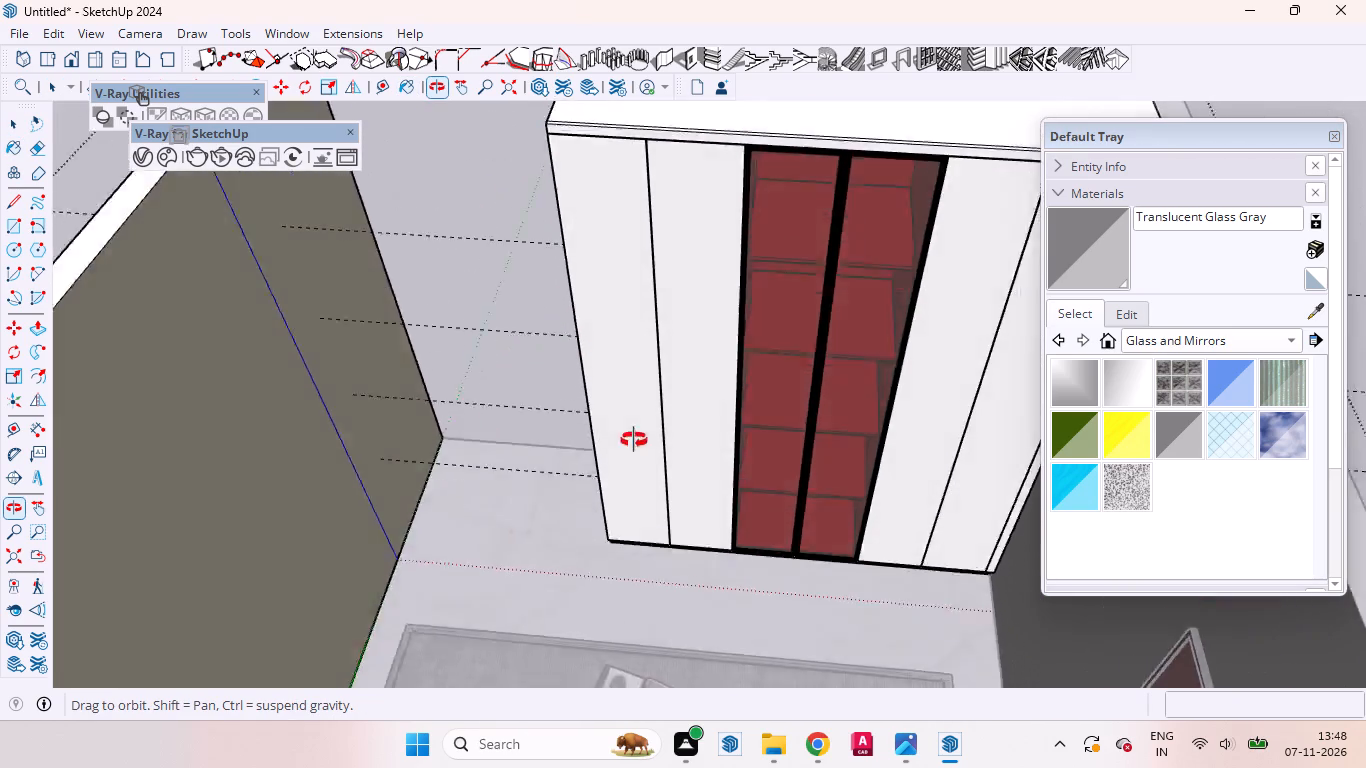
middle_click_drag(634, 440, 640, 447)
scroll(656, 458, "down", 13)
middle_click_drag(761, 502, 678, 409)
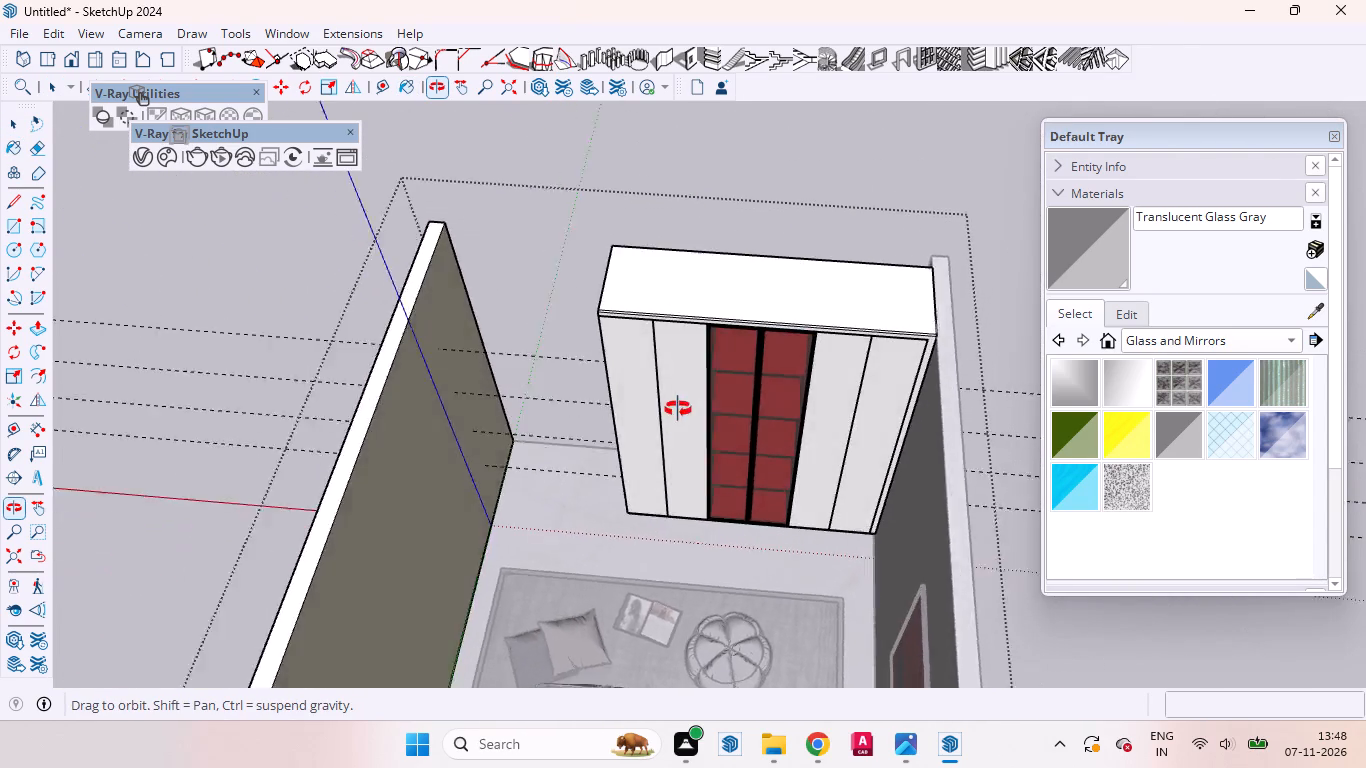
middle_click_drag(678, 409, 623, 306)
scroll(622, 300, "up", 7)
middle_click_drag(676, 334, 694, 286)
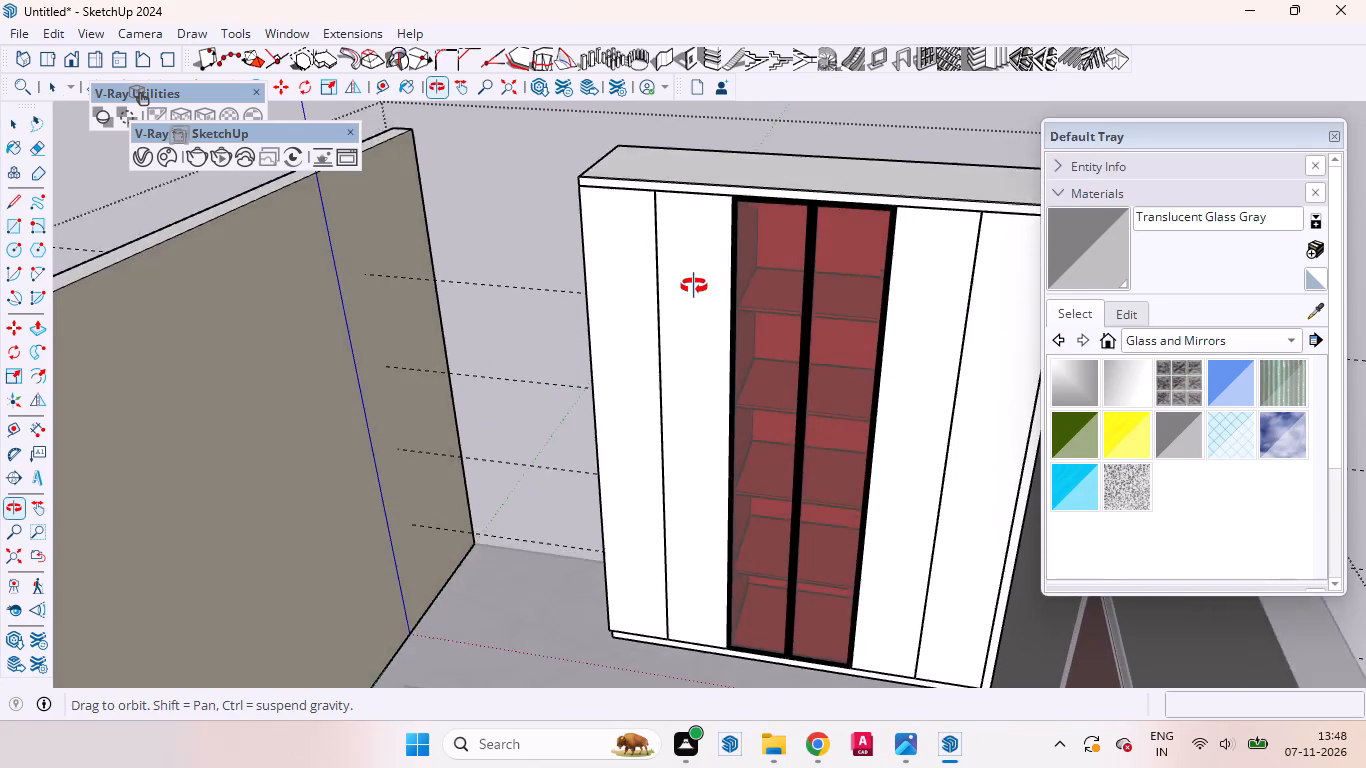
middle_click_drag(694, 286, 811, 269)
scroll(891, 331, "up", 4)
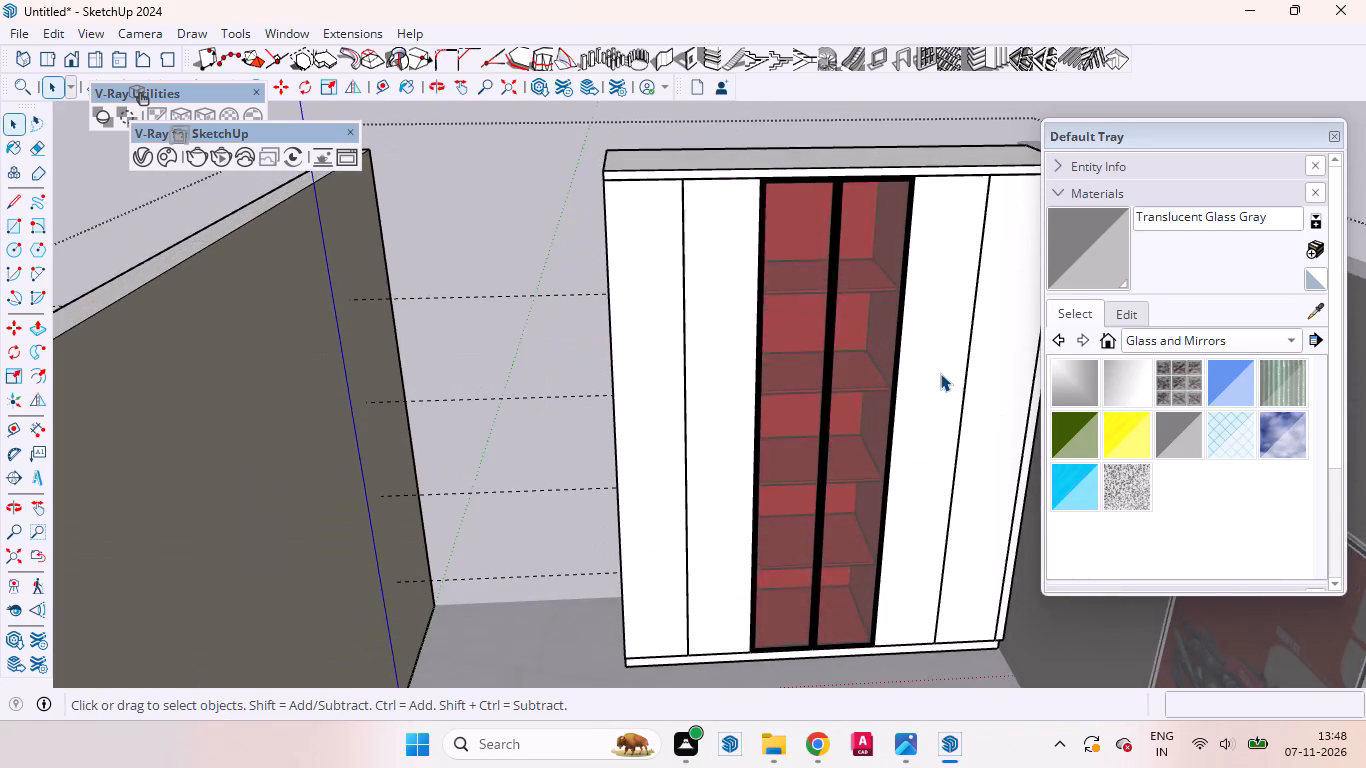
Examine the glazed doors, red shelves and wardrobe exterior from several angles, close up and within the room.
scroll(940, 373, "up", 6)
middle_click_drag(878, 392, 800, 301)
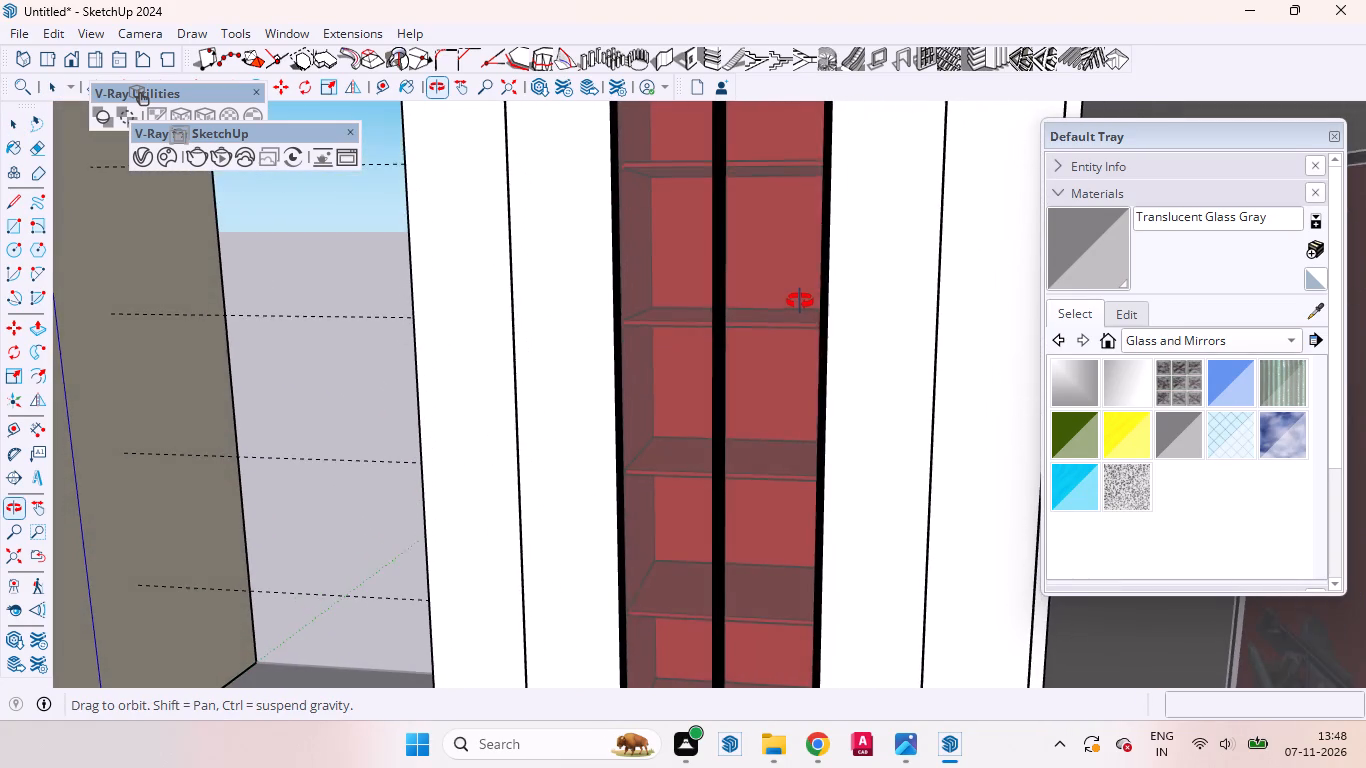
middle_click_drag(800, 301, 811, 201)
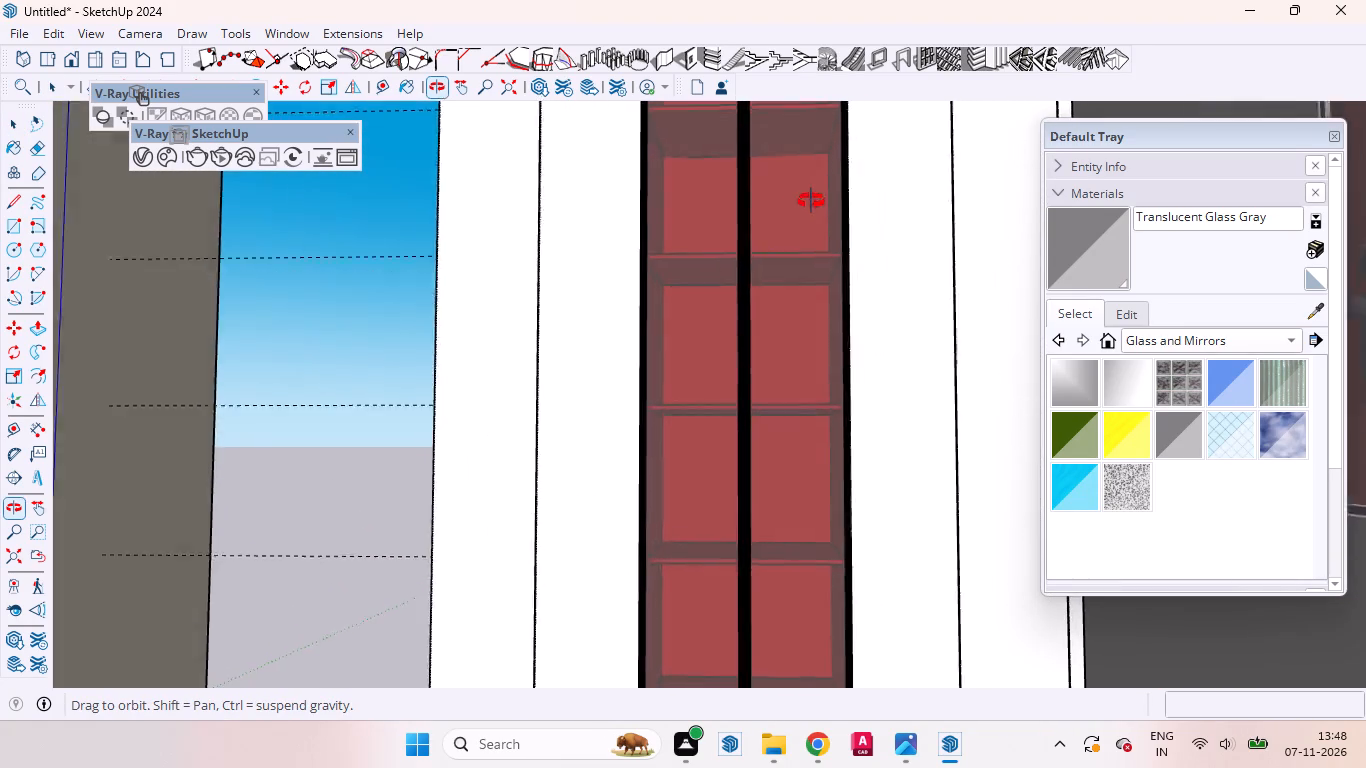
middle_click_drag(811, 201, 896, 233)
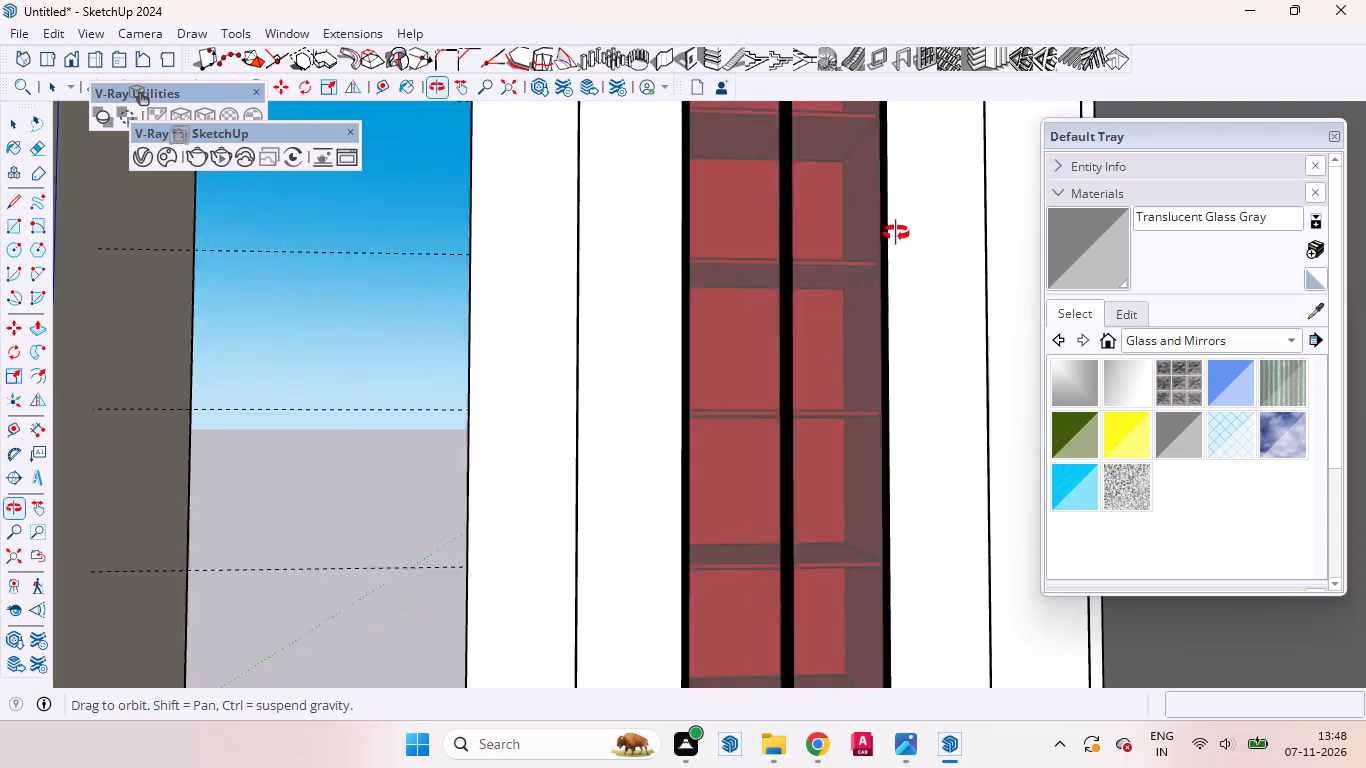
middle_click_drag(896, 233, 946, 362)
scroll(823, 369, "down", 12)
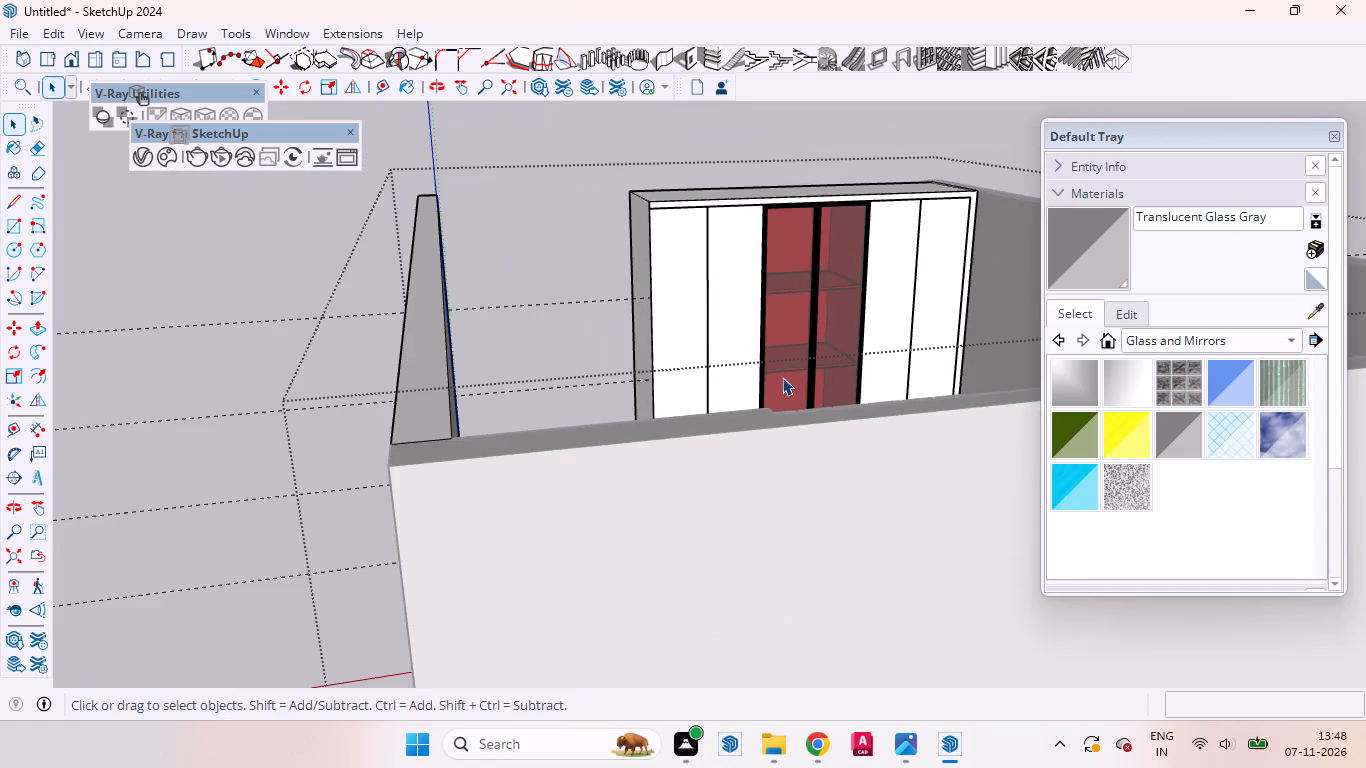
middle_click_drag(783, 400, 624, 450)
scroll(600, 432, "up", 4)
scroll(601, 432, "down", 3)
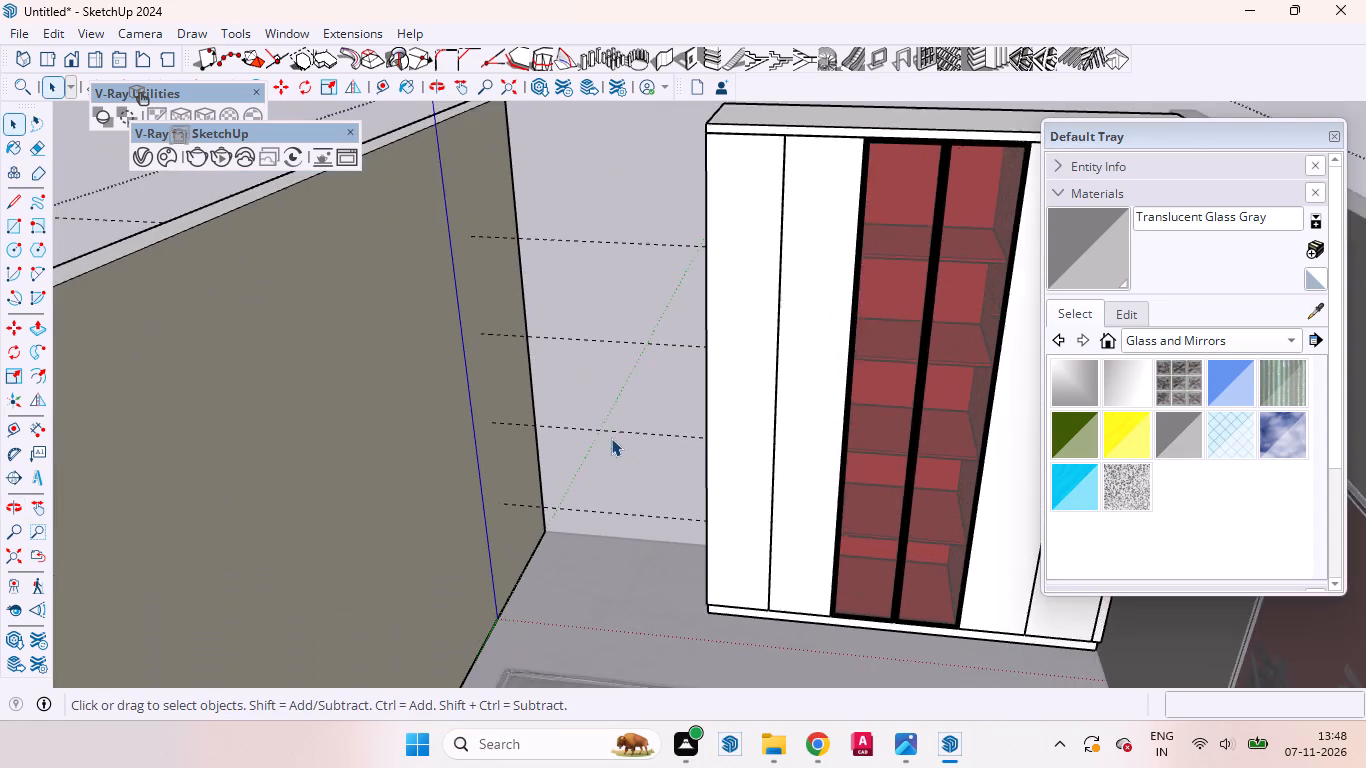
scroll(611, 438, "down", 2)
middle_click_drag(597, 413, 888, 450)
scroll(733, 354, "up", 1)
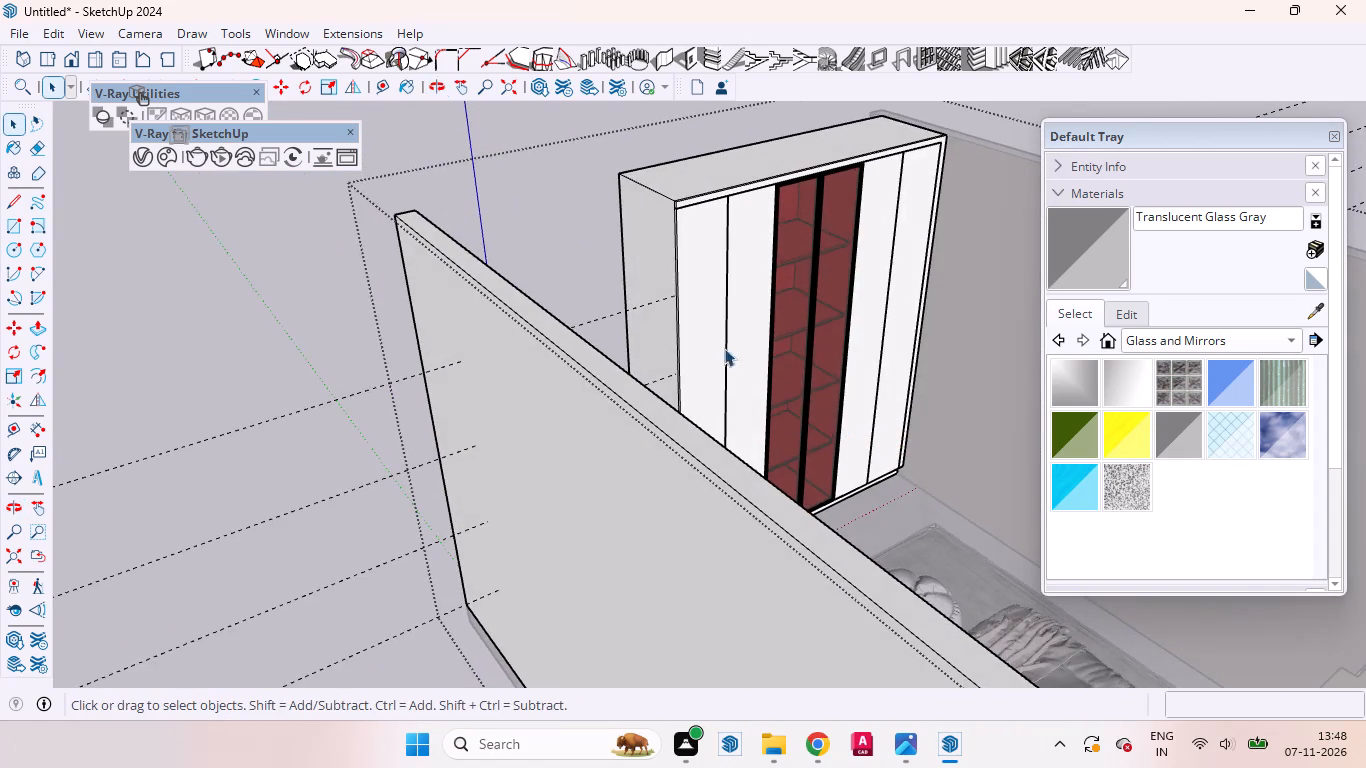
scroll(724, 348, "up", 3)
scroll(673, 343, "down", 10)
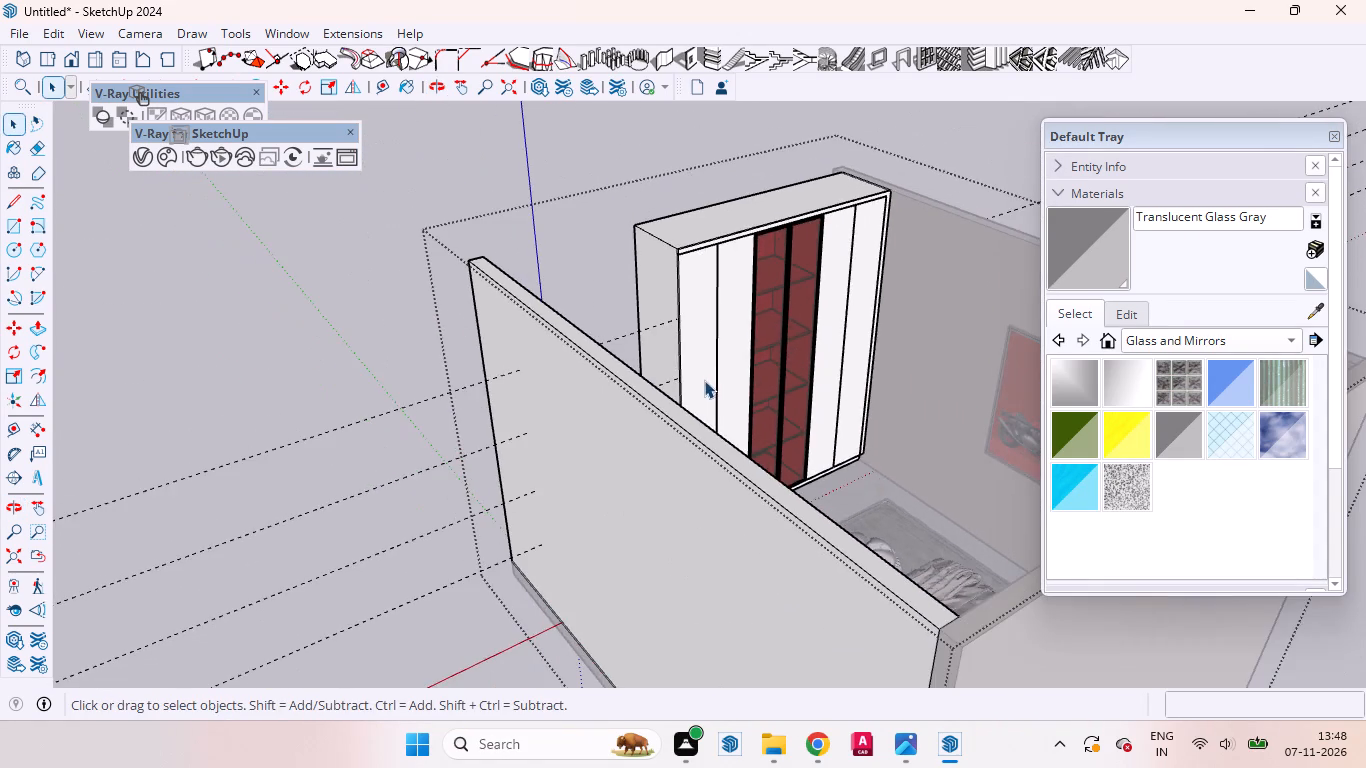
middle_click_drag(704, 391, 1351, 305)
scroll(691, 366, "down", 5)
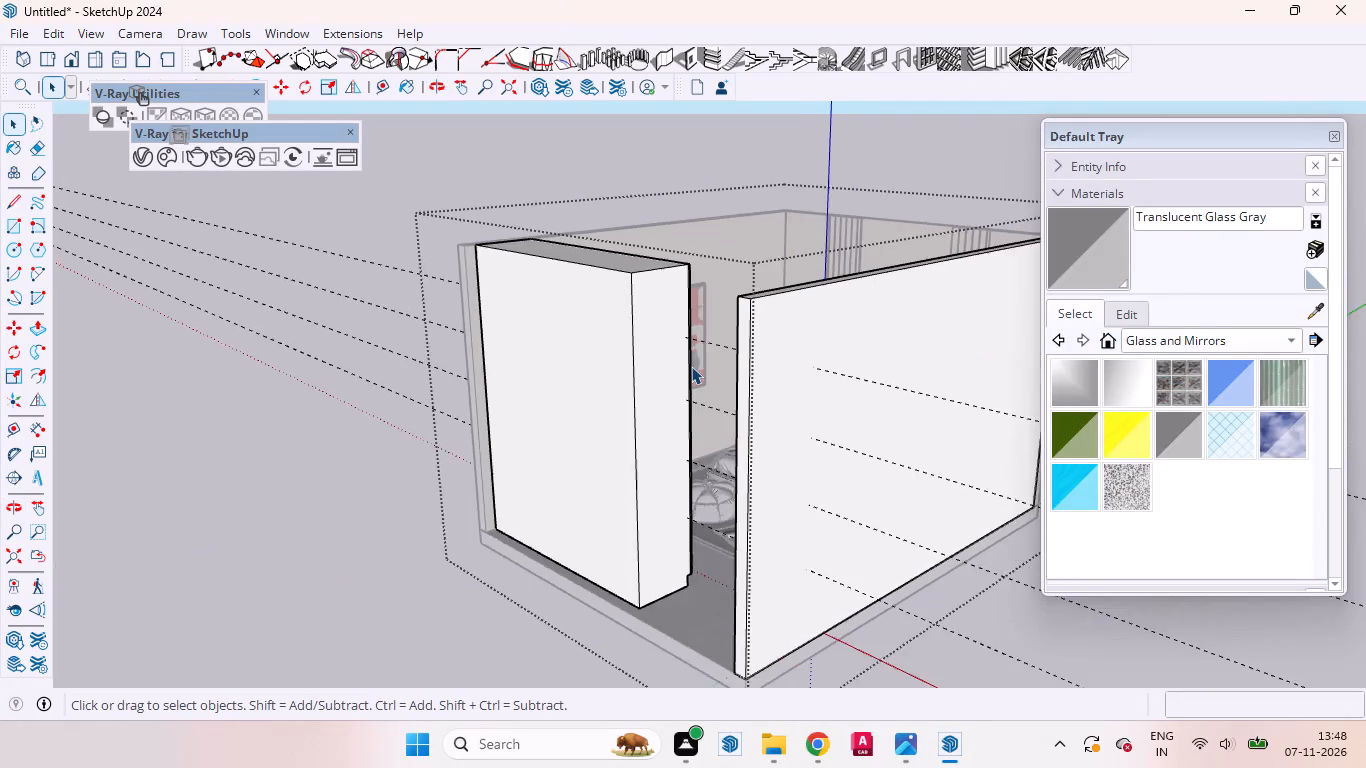
Delete the four horizontal guide lines crossing the wardrobe from inside its nested group, and exit the groups.
left_click(389, 580)
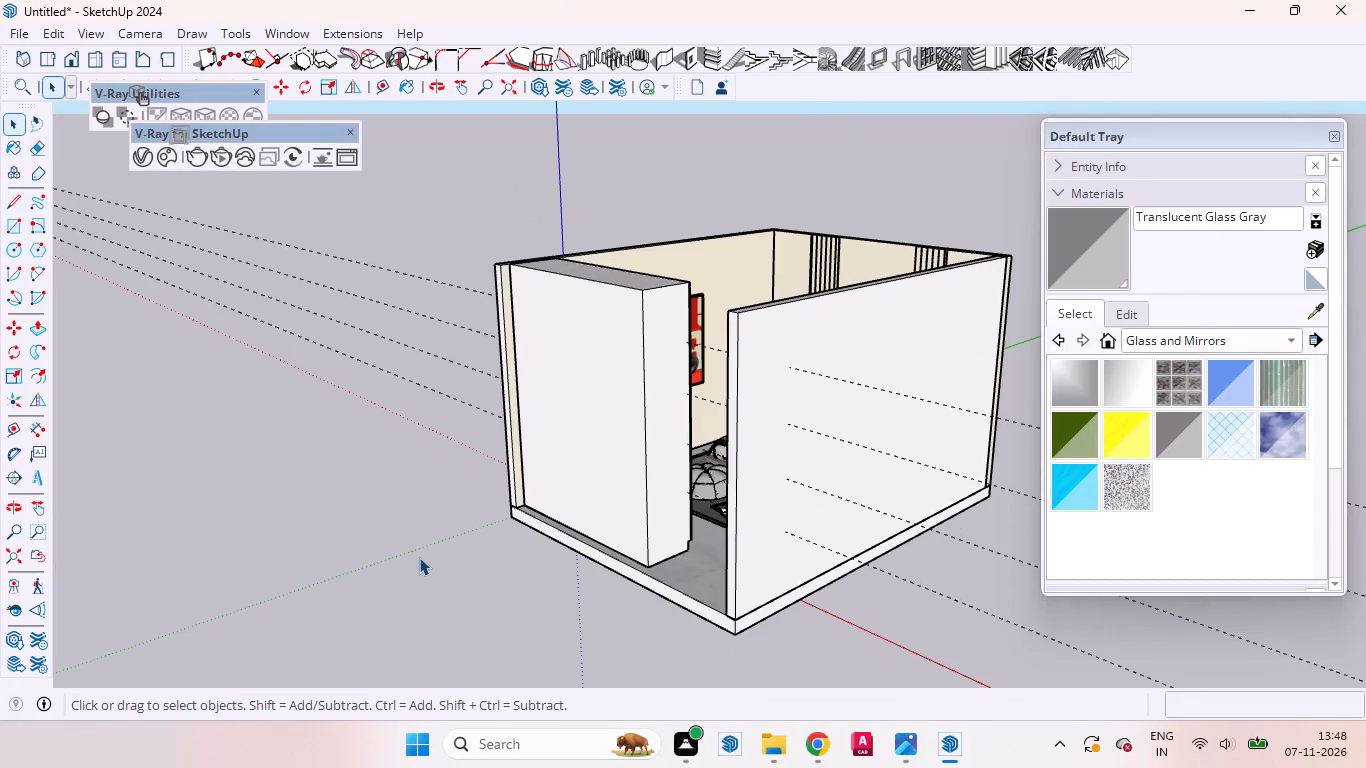
middle_click_drag(608, 577, 290, 744)
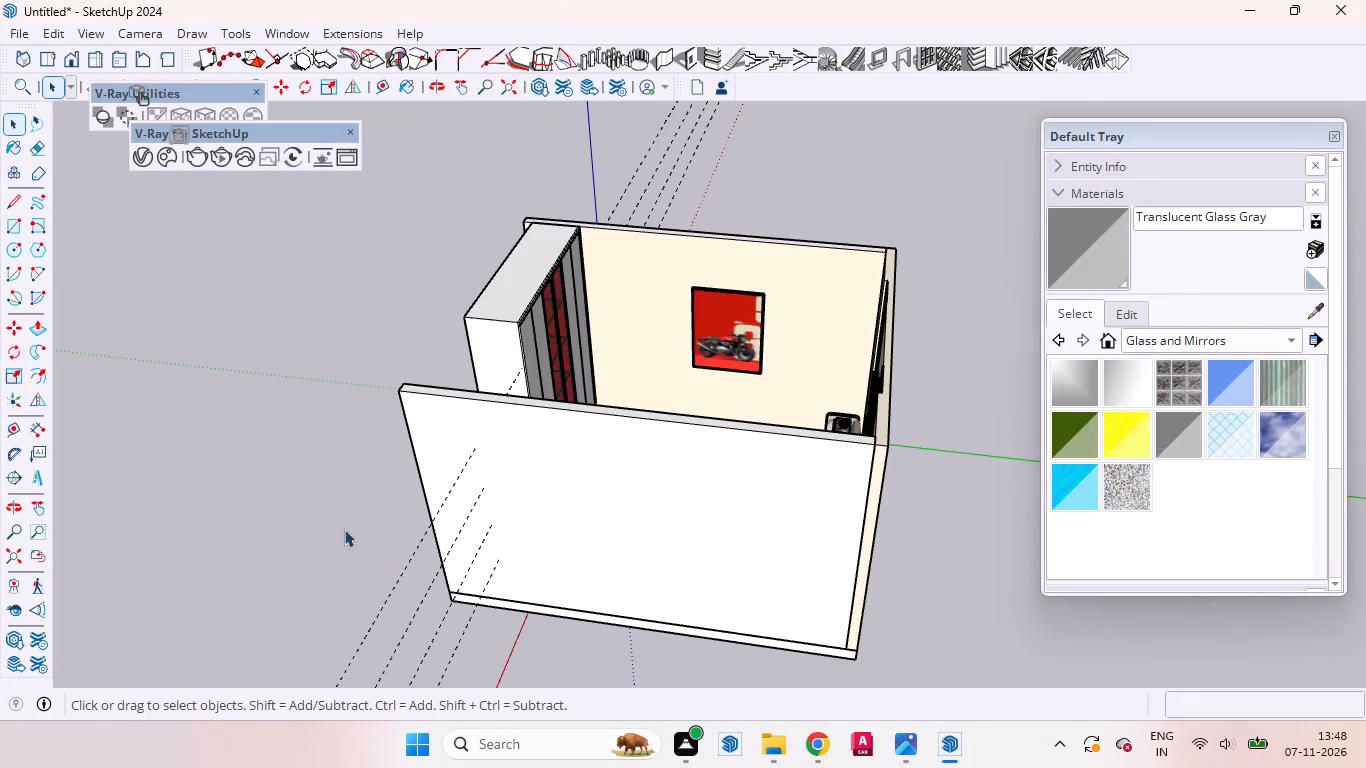
middle_click_drag(321, 535, 901, 483)
middle_click_drag(789, 512, 730, 593)
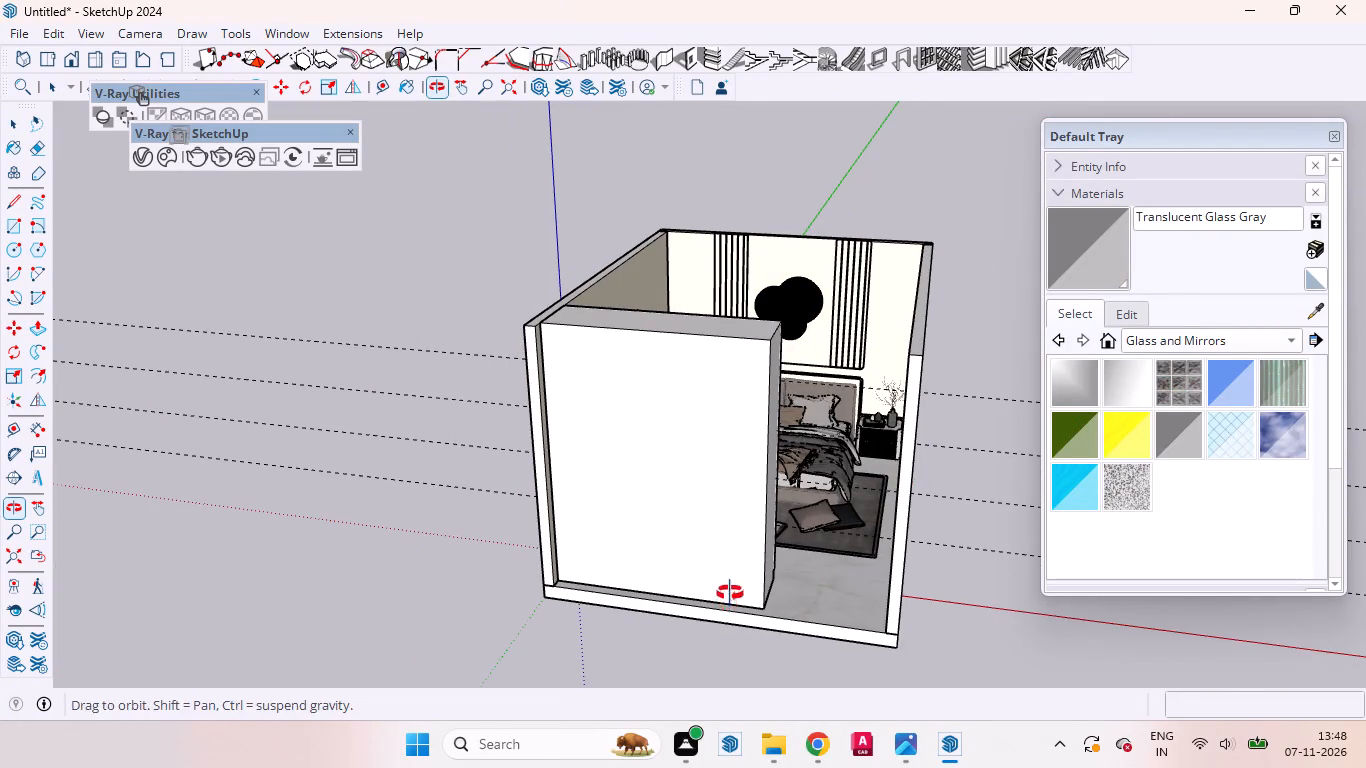
middle_click_drag(730, 593, 730, 581)
left_click_drag(358, 544, 277, 304)
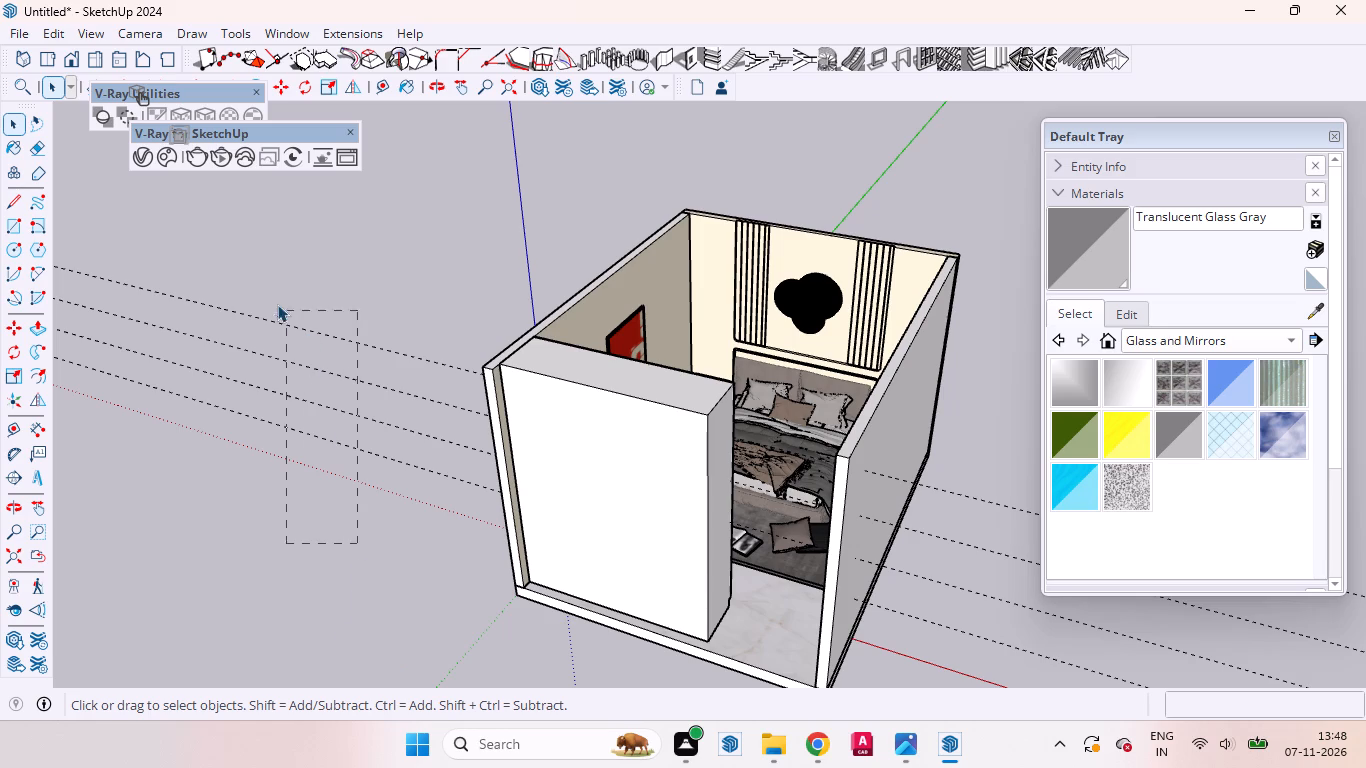
left_click_drag(277, 304, 247, 283)
double_click(611, 462)
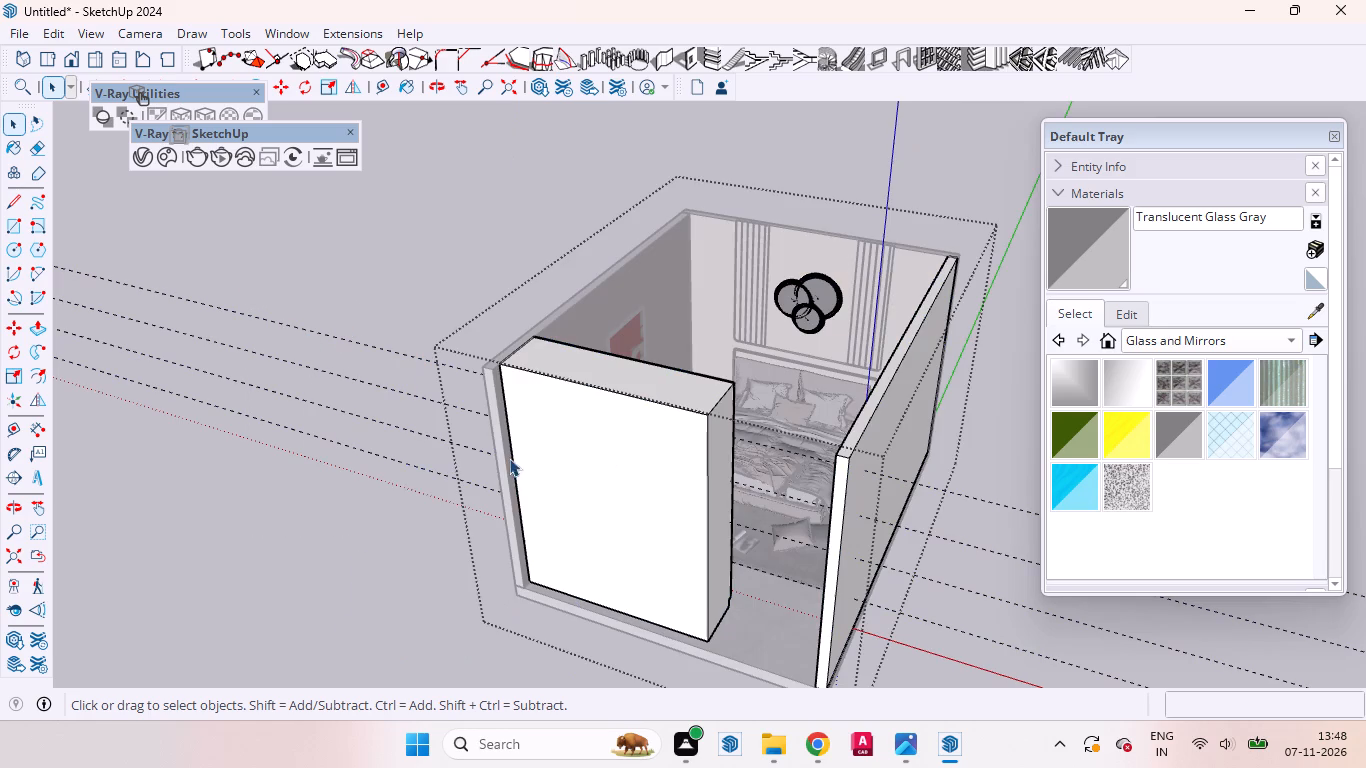
left_click_drag(379, 458, 192, 288)
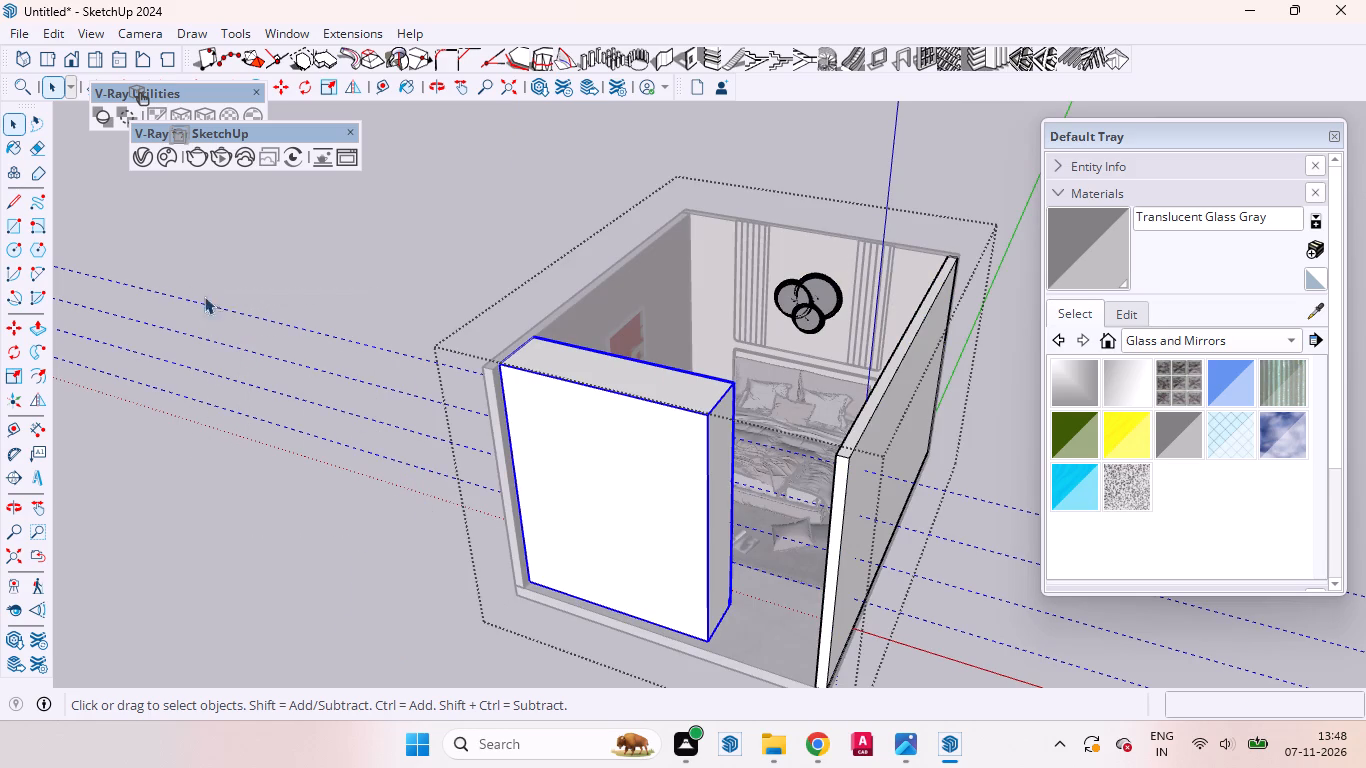
double_click(566, 455)
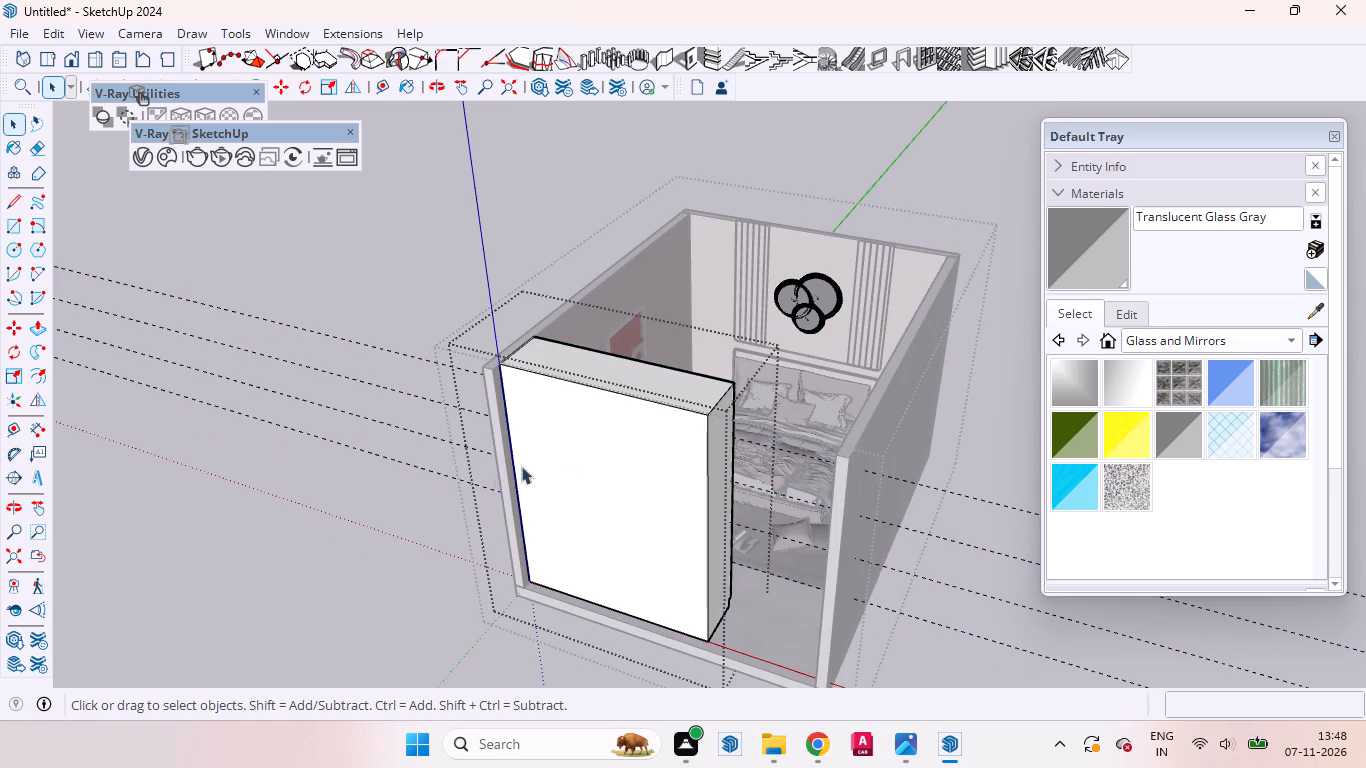
left_click_drag(450, 505, 248, 334)
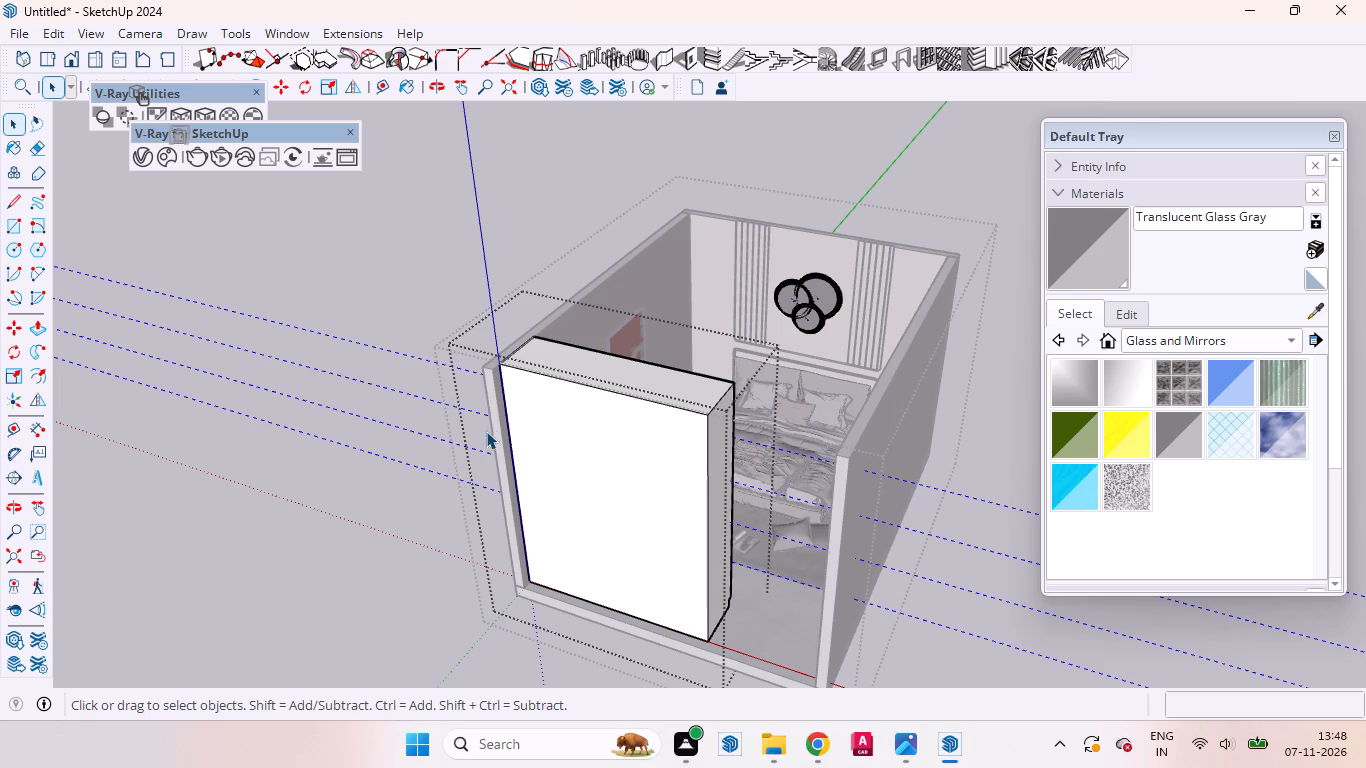
key("Delete")
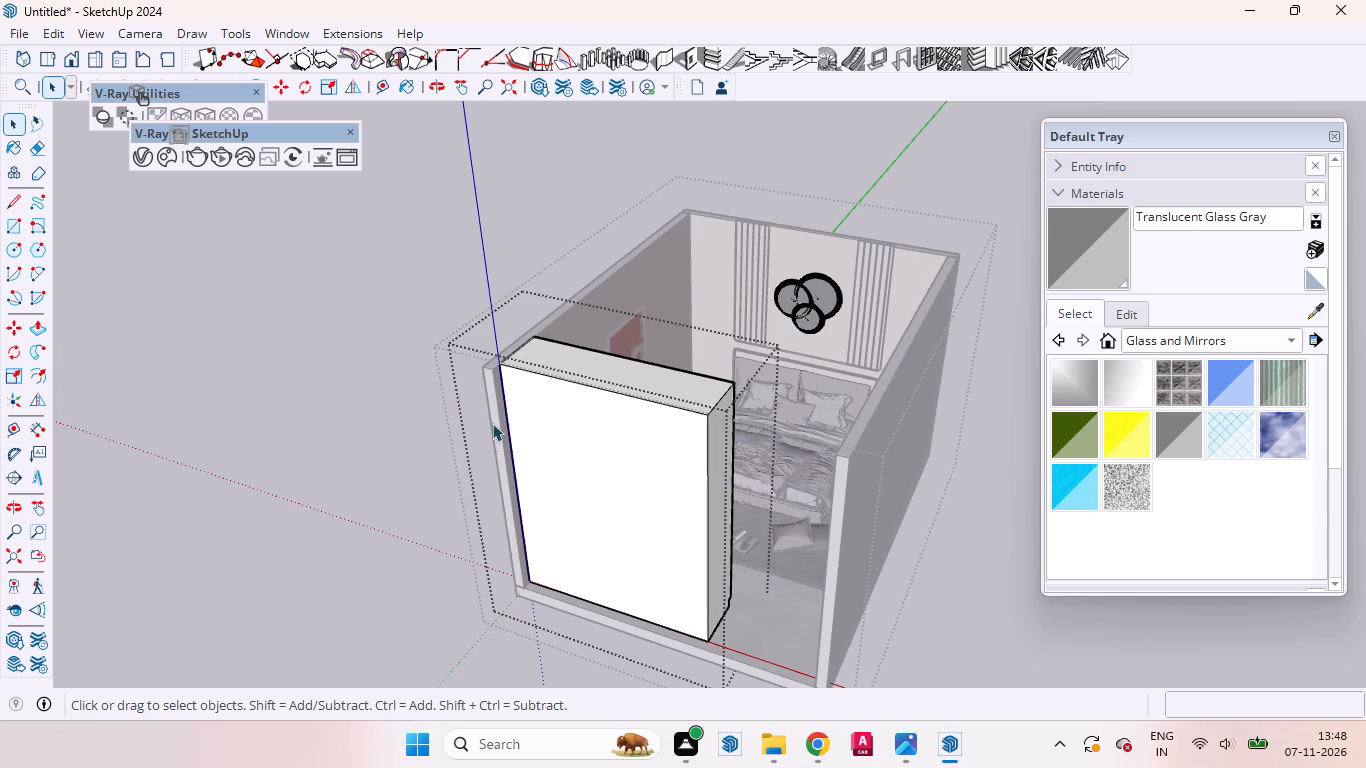
double_click(946, 509)
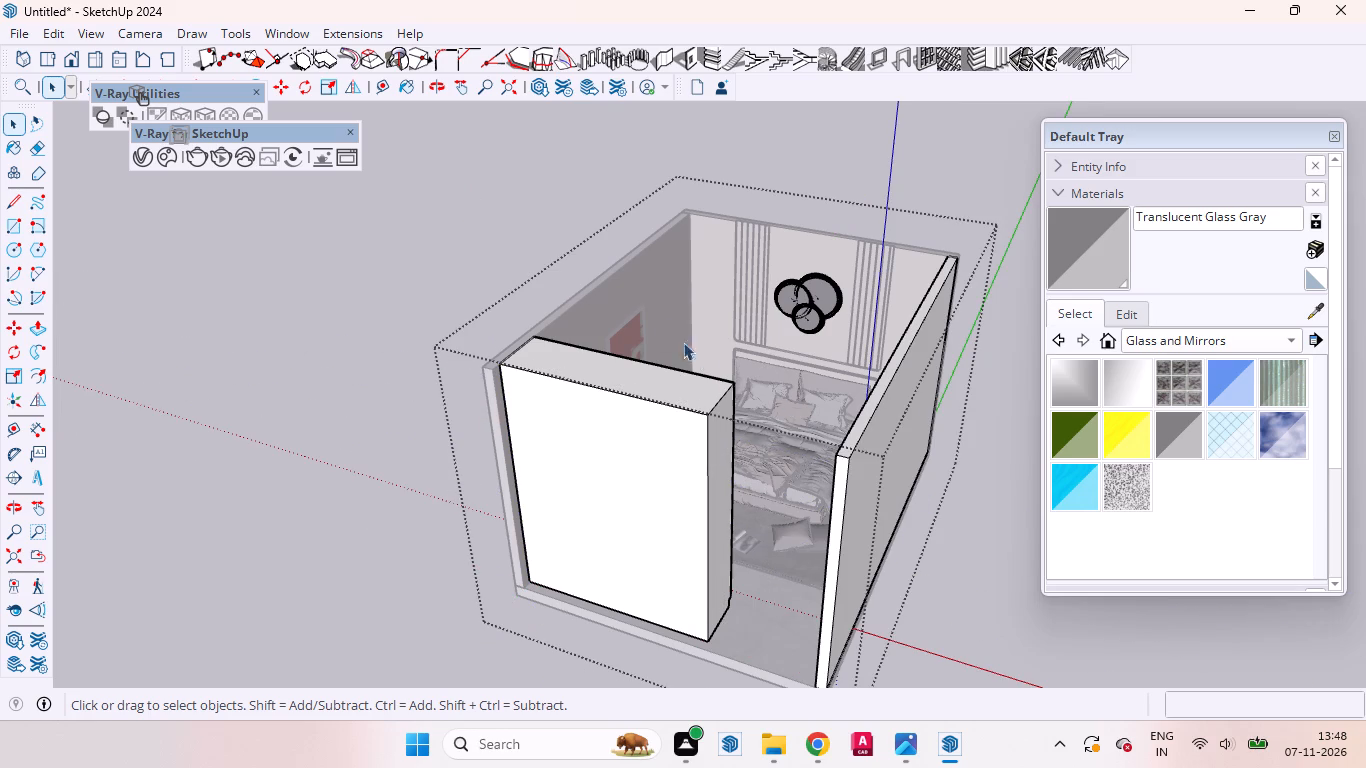
double_click(985, 552)
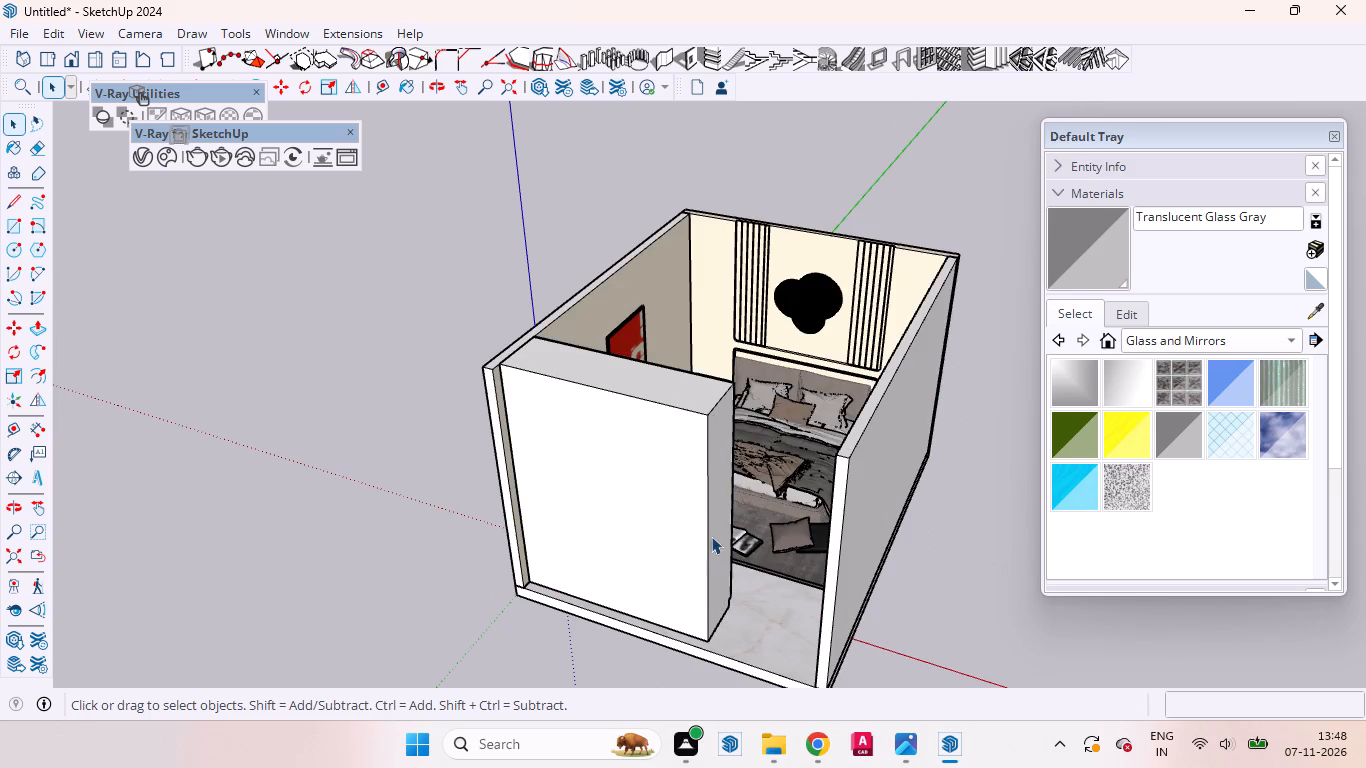
Place vertical guides 2" to each side of the joint between the two white doors at the wardrobe's open end.
scroll(716, 536, "down", 3)
middle_click_drag(720, 561, 269, 762)
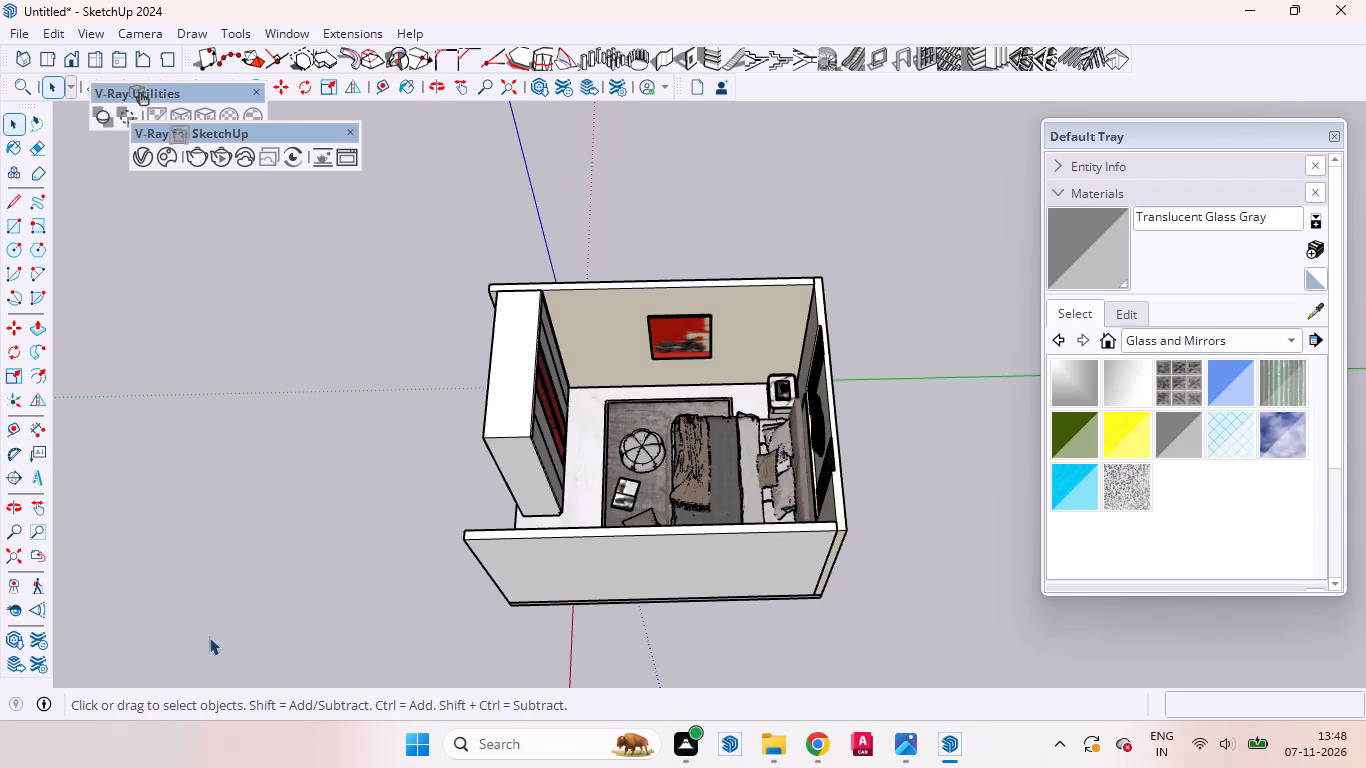
middle_click_drag(851, 472, 444, 515)
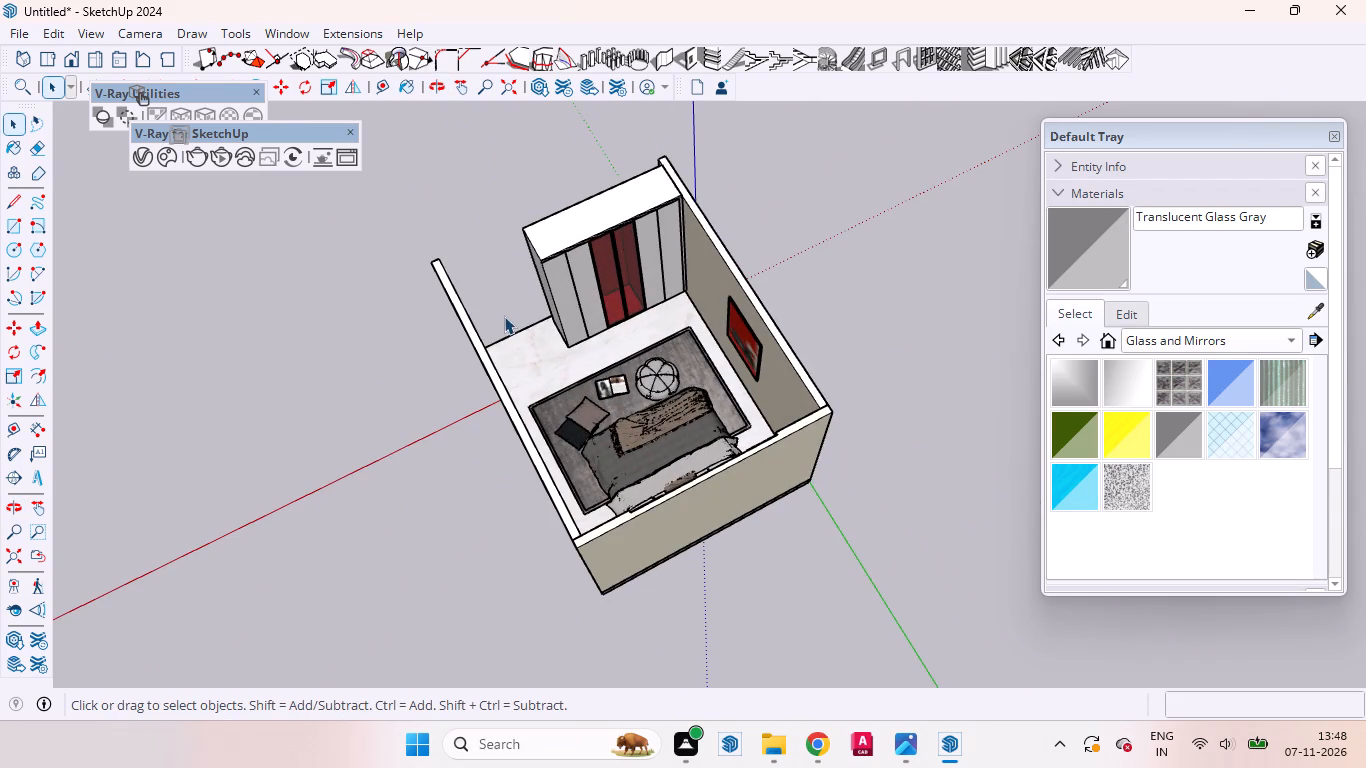
scroll(622, 309, "up", 5)
scroll(723, 220, "up", 2)
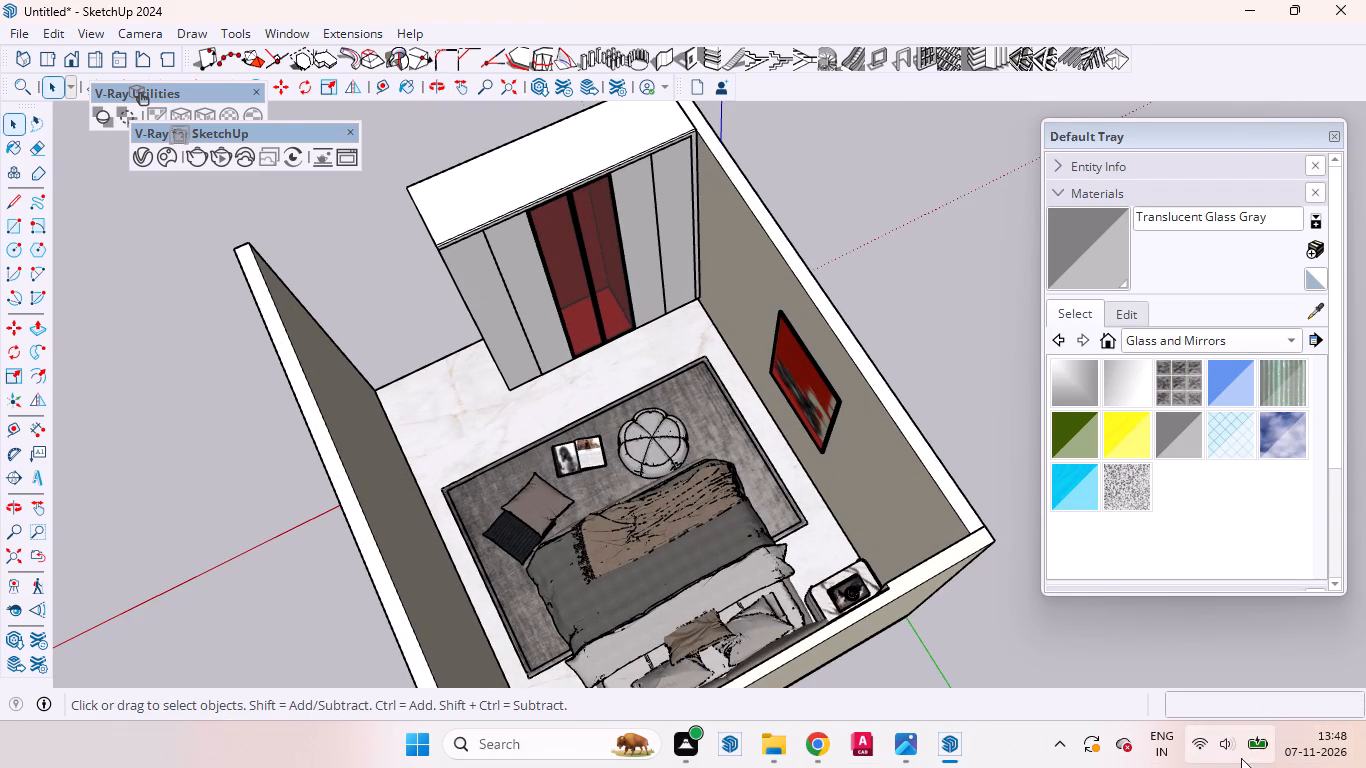
scroll(504, 238, "up", 3)
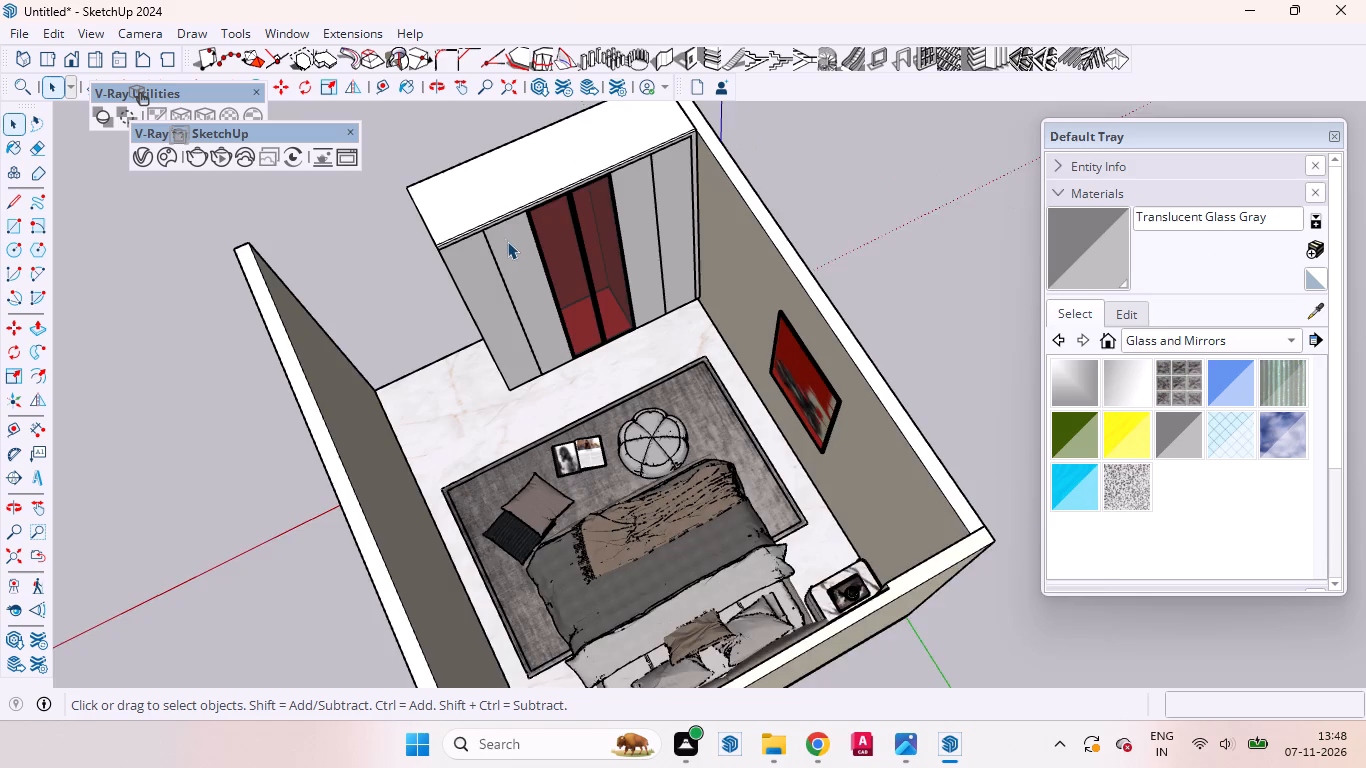
scroll(507, 241, "up", 9)
middle_click_drag(510, 391, 426, 268)
scroll(482, 329, "up", 2)
scroll(482, 331, "down", 1)
scroll(482, 331, "up", 6)
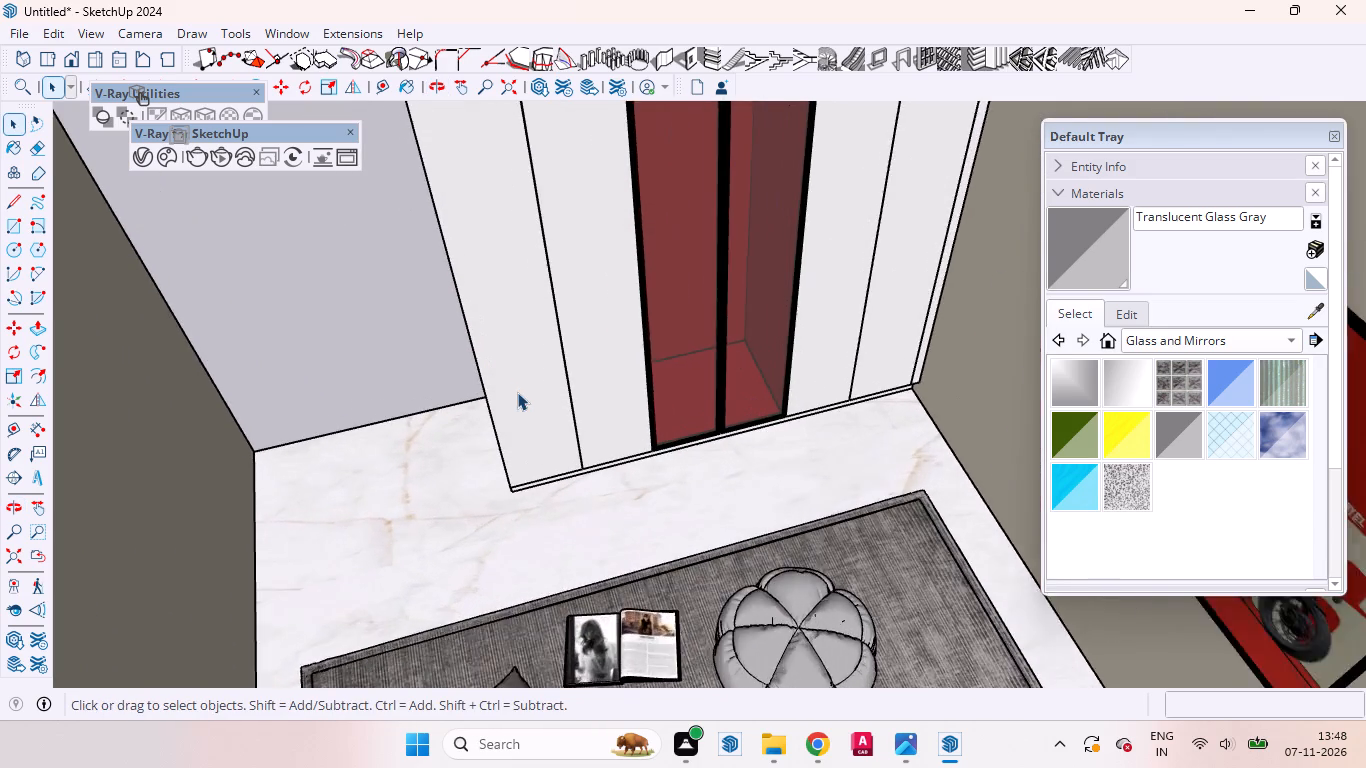
scroll(517, 392, "up", 10)
middle_click_drag(492, 250, 401, 136)
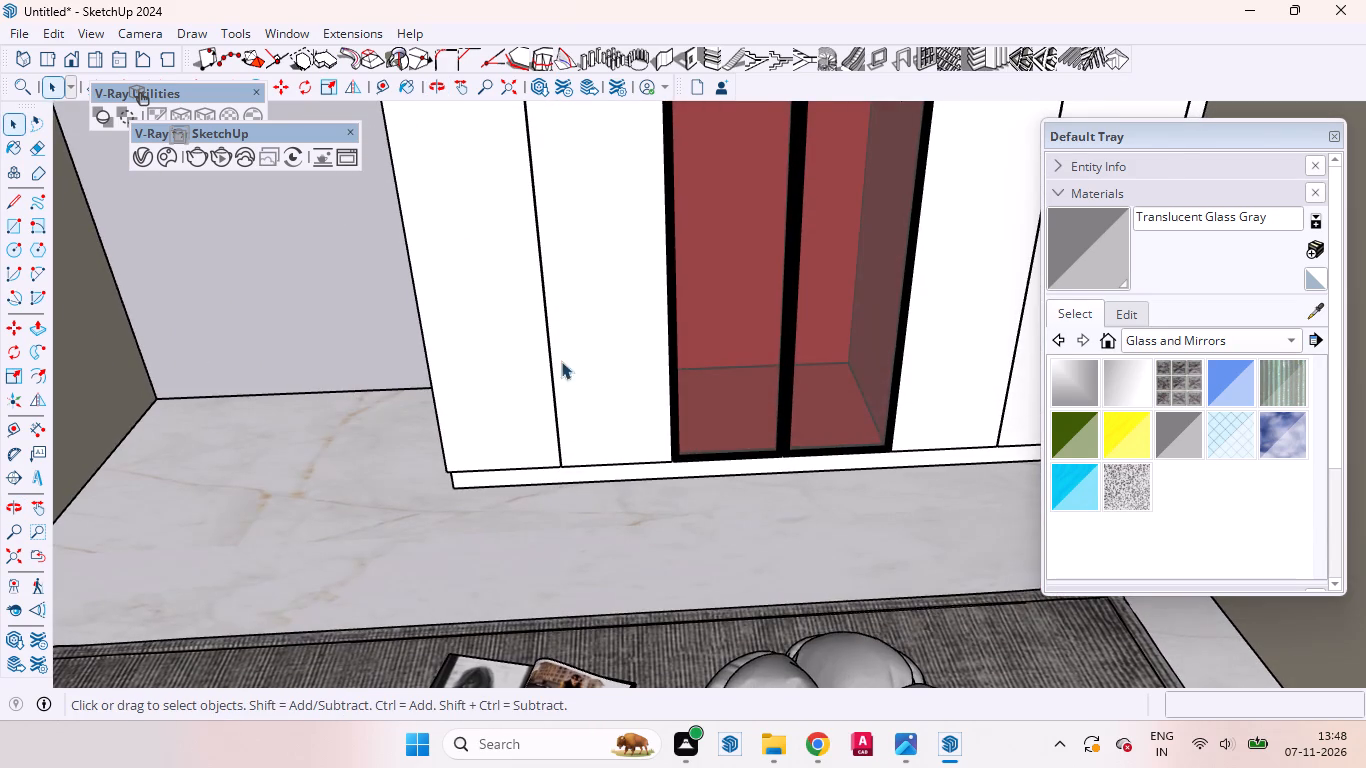
scroll(691, 445, "down", 4)
scroll(414, 255, "up", 12)
middle_click_drag(575, 431, 533, 338)
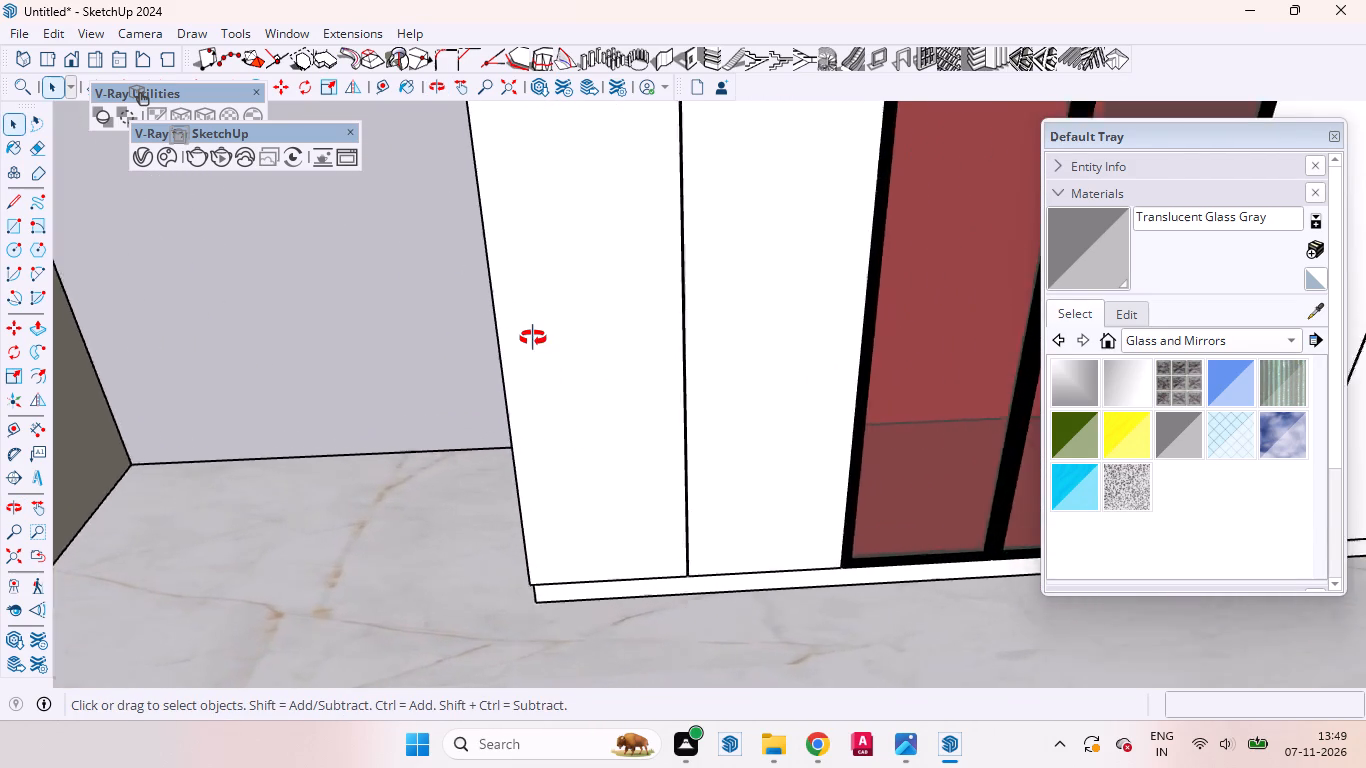
middle_click_drag(533, 338, 528, 335)
scroll(616, 270, "up", 7)
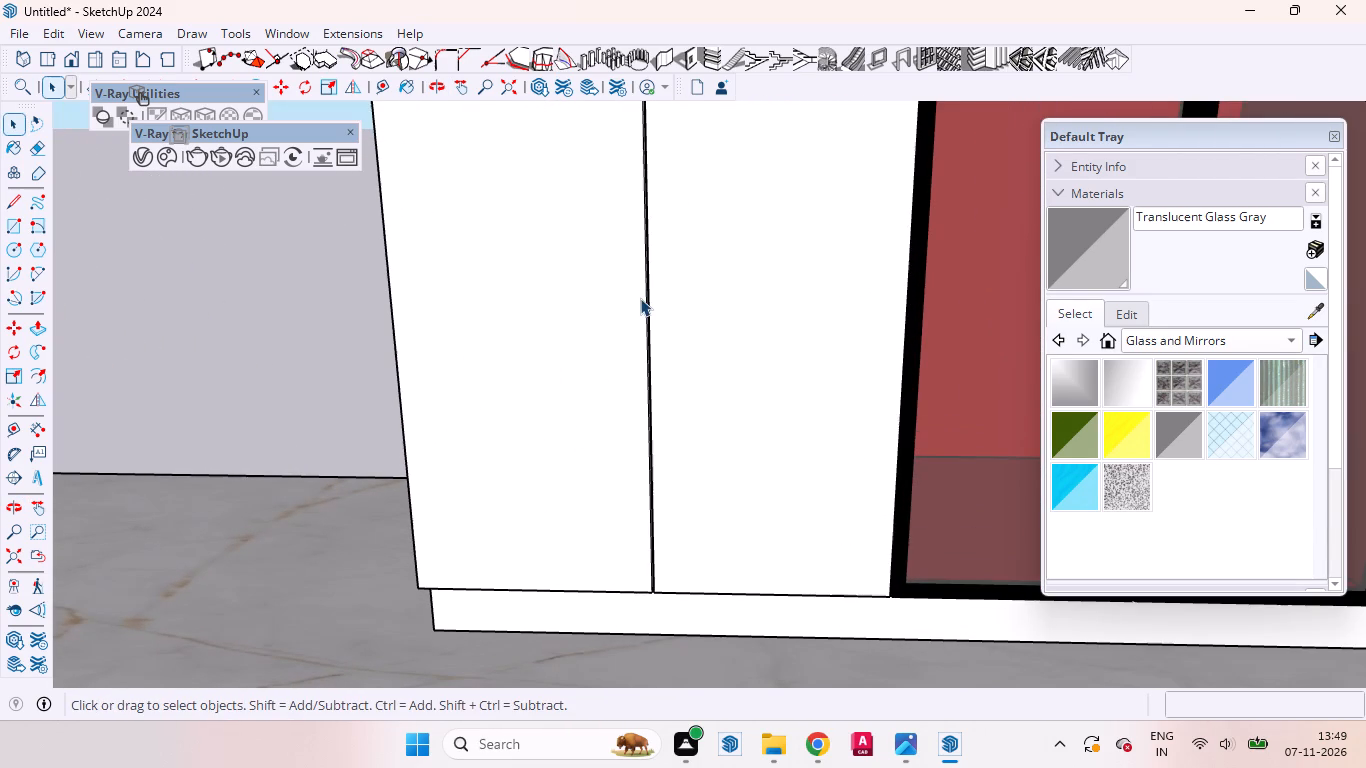
key("t")
left_click(648, 291)
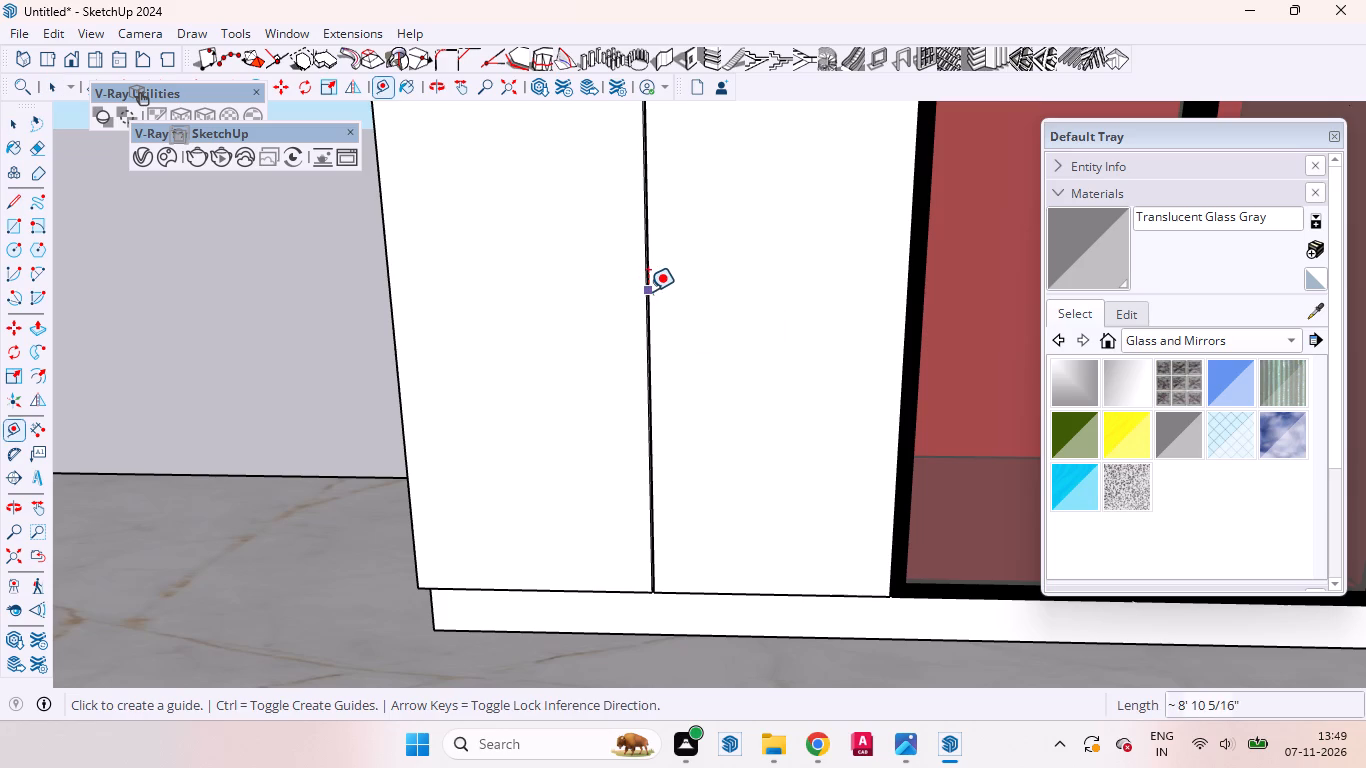
key("2")
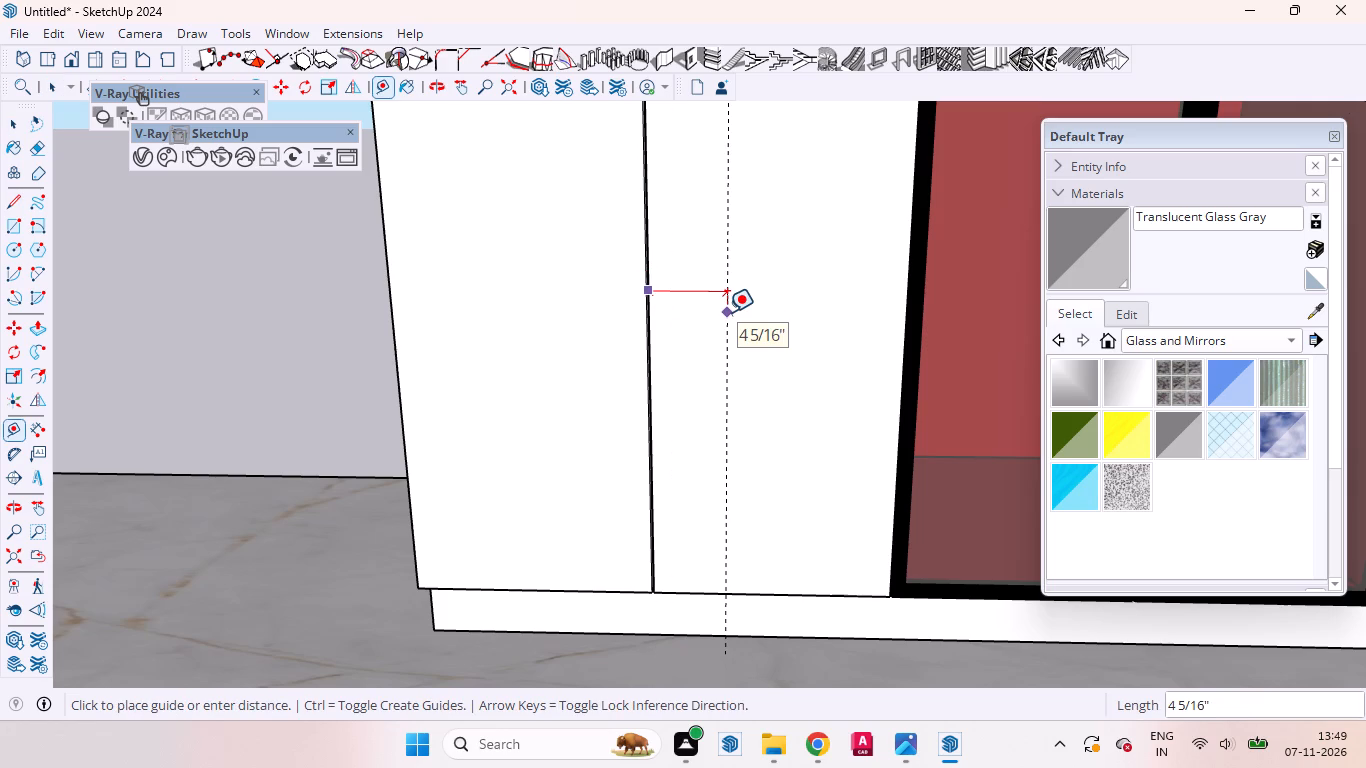
key("Return")
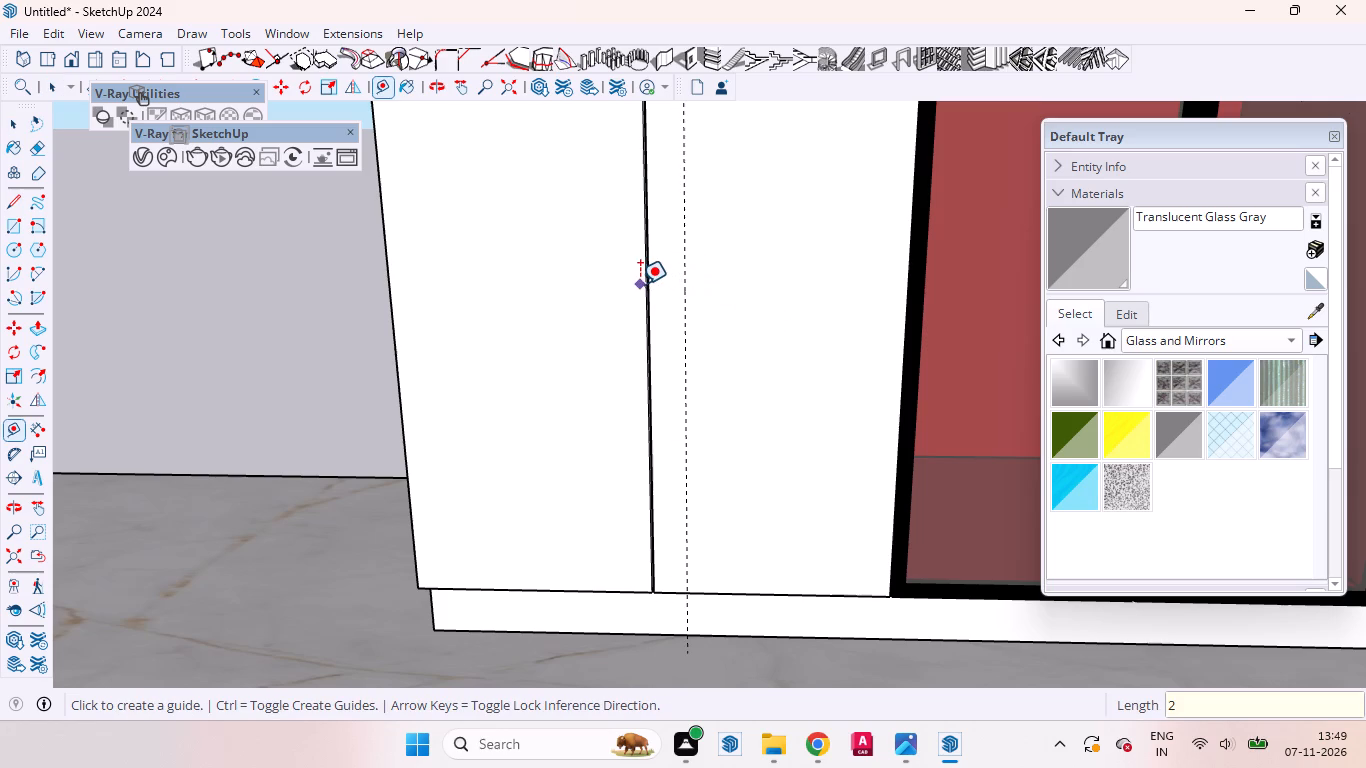
left_click(646, 285)
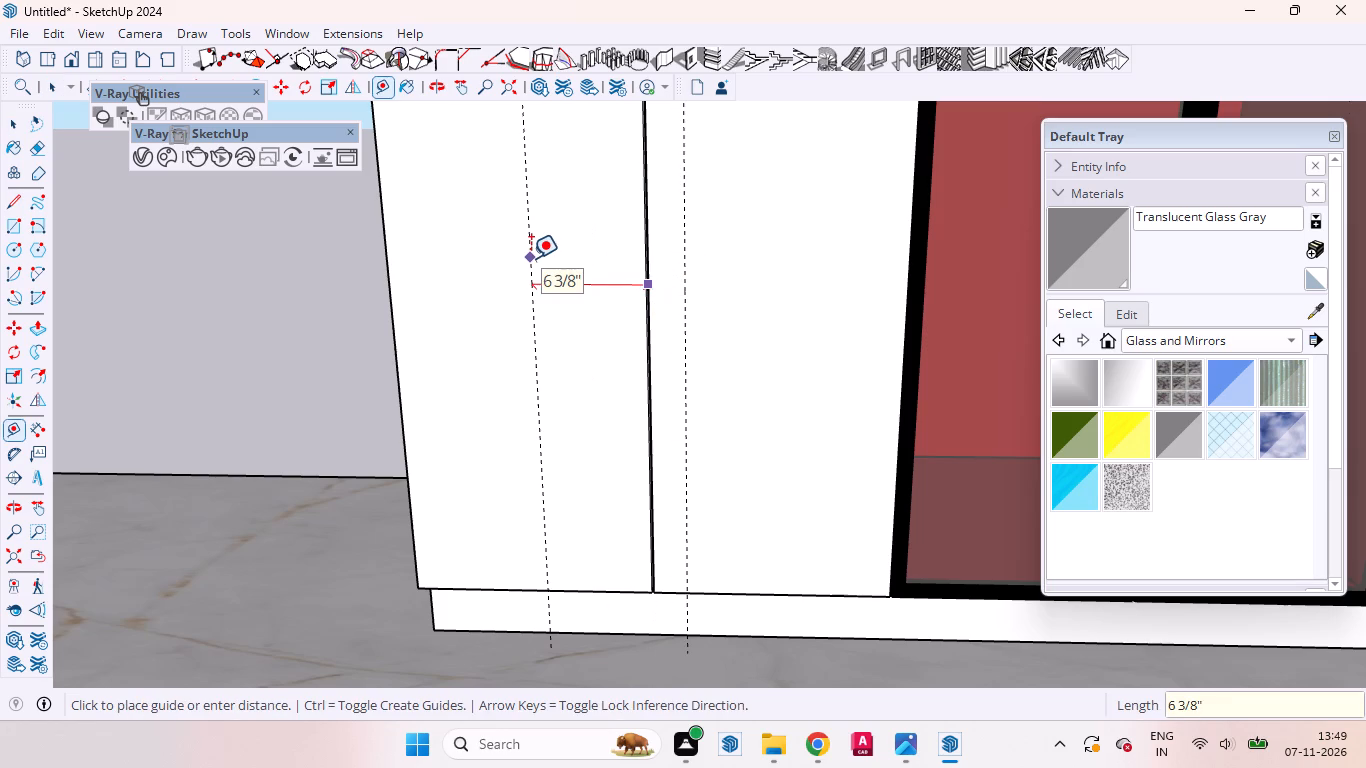
key("2")
key("Return")
Place a horizontal guide 5' above the bottom edge of the white door beside the glazed doors.
middle_click_drag(654, 384, 667, 404)
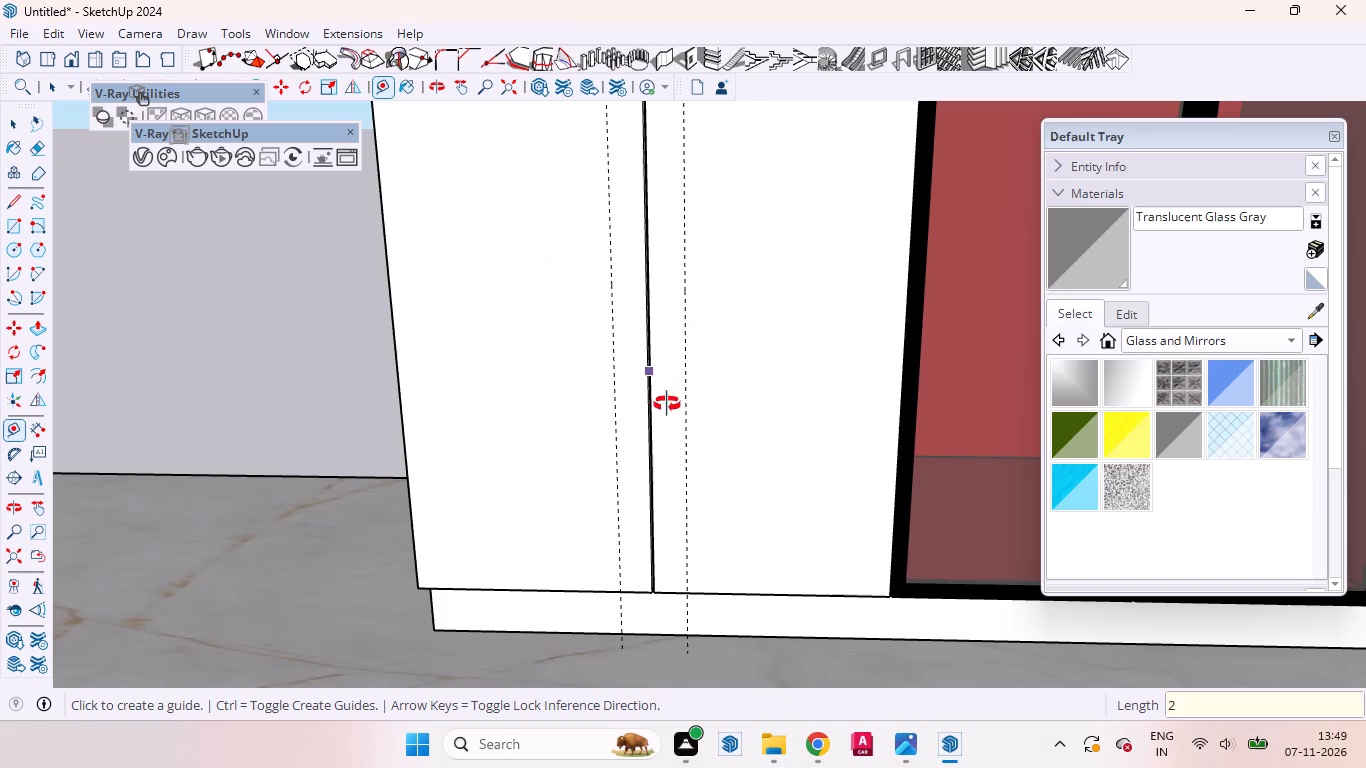
middle_click_drag(667, 404, 836, 410)
scroll(836, 410, "up", 1)
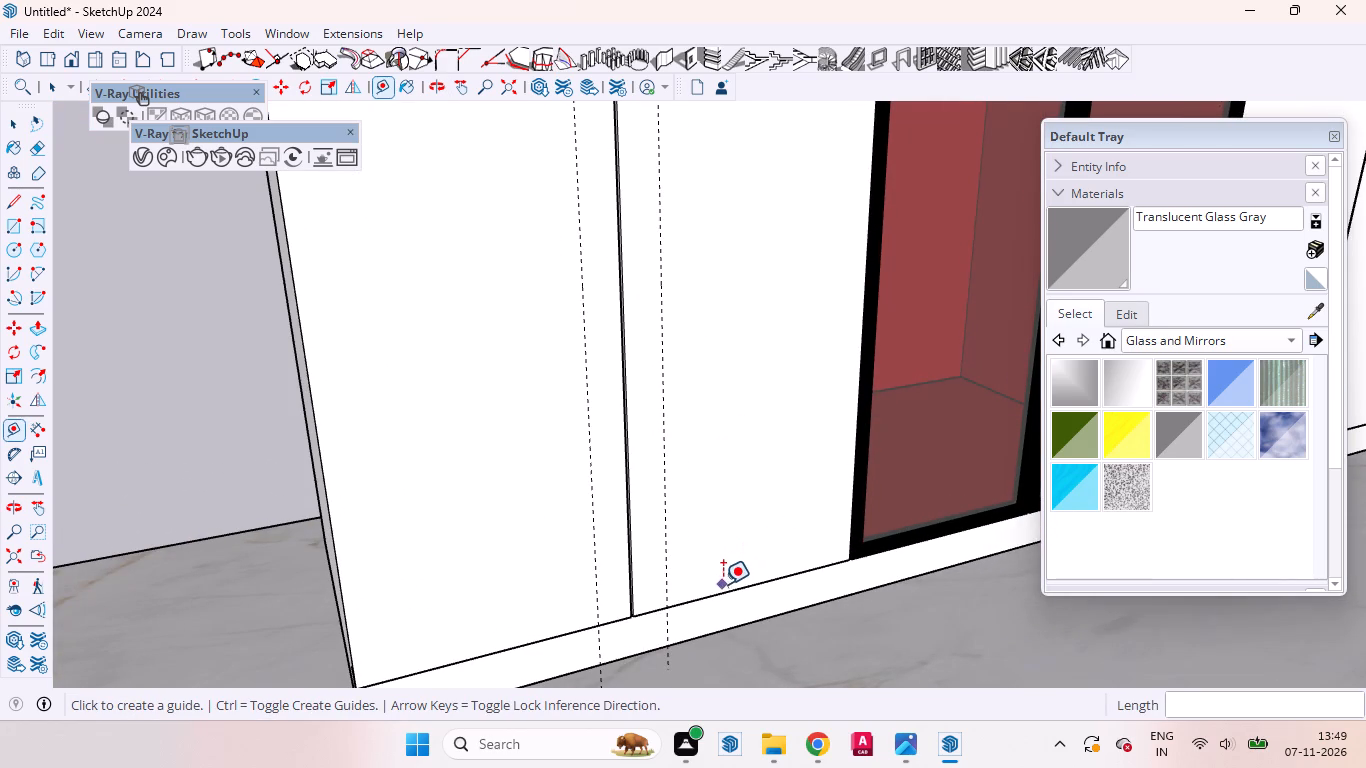
left_click(723, 579)
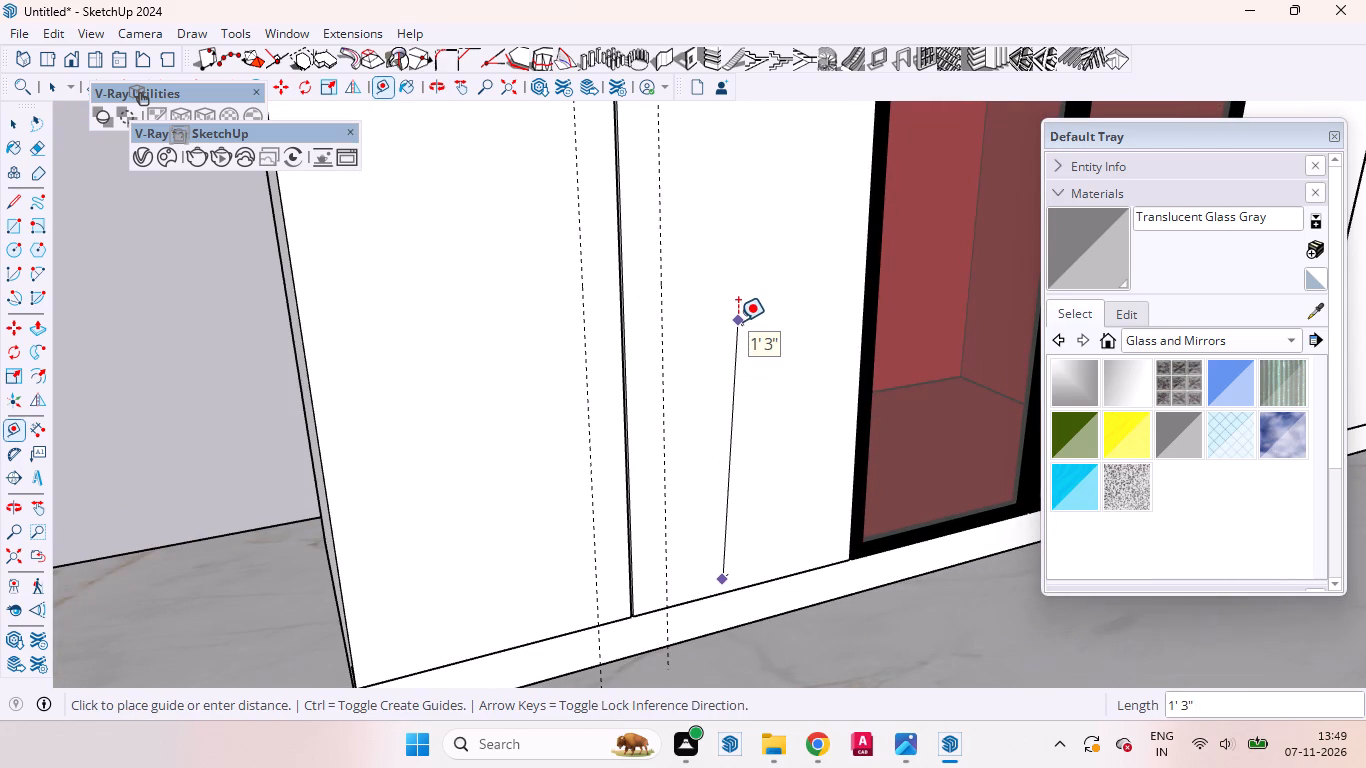
key("space")
type("t")
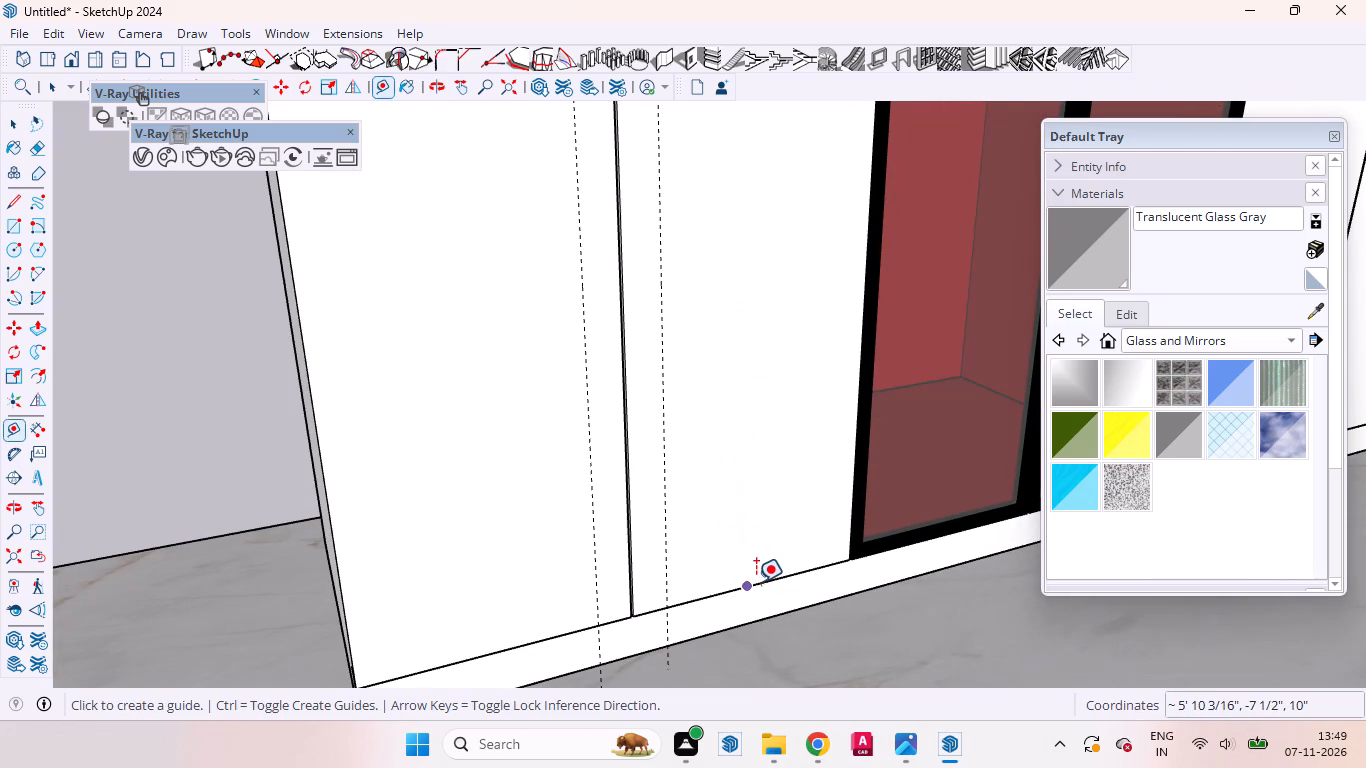
left_click(770, 575)
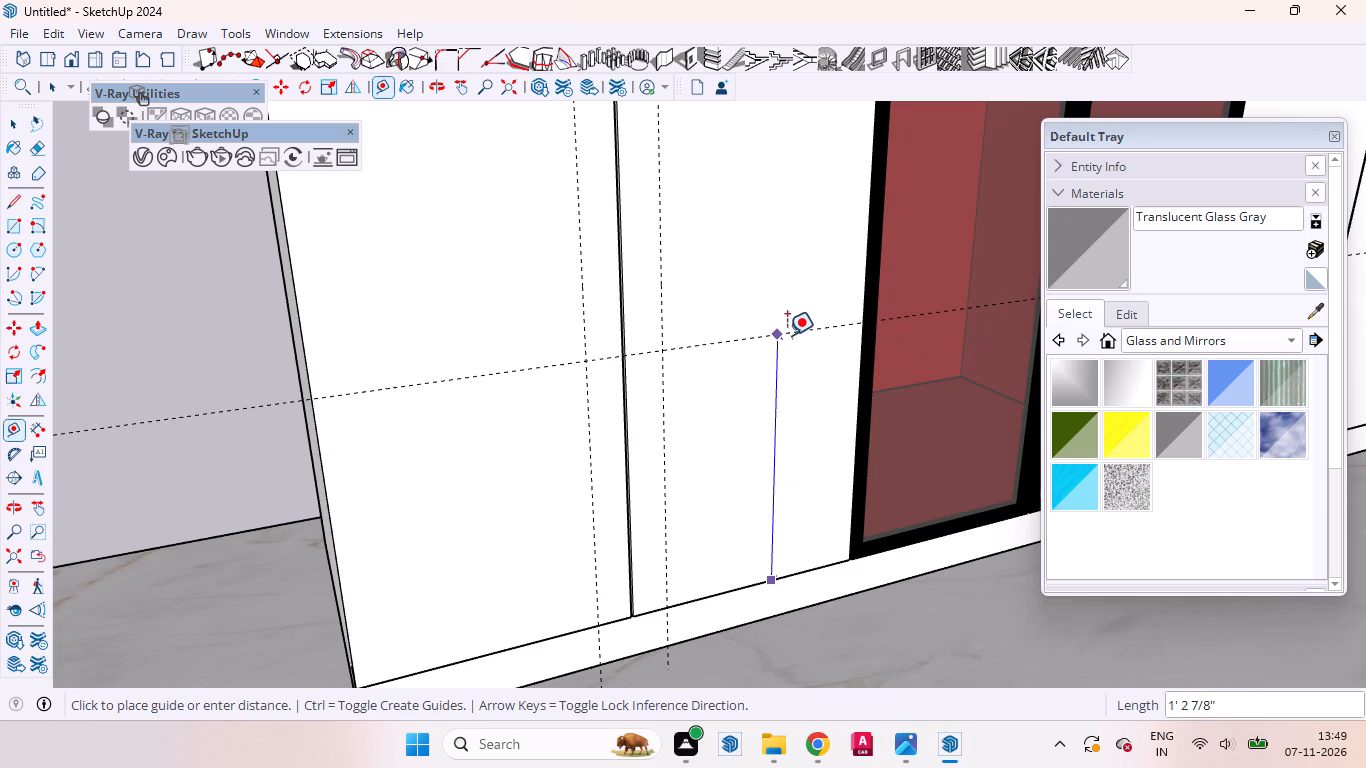
type("5'")
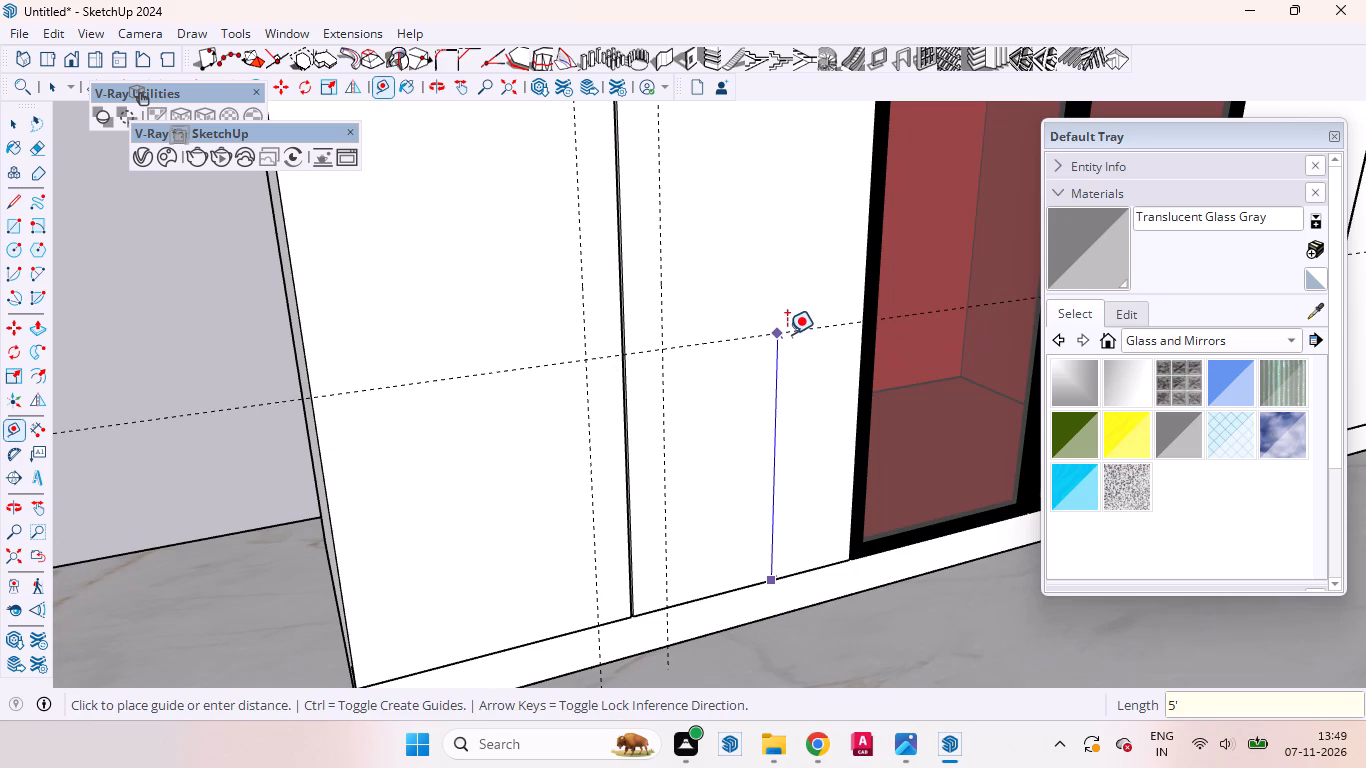
key("Return")
key("space")
Move the horizontal guide crossing the wardrobe front down by 12".
middle_click_drag(736, 306, 576, 336)
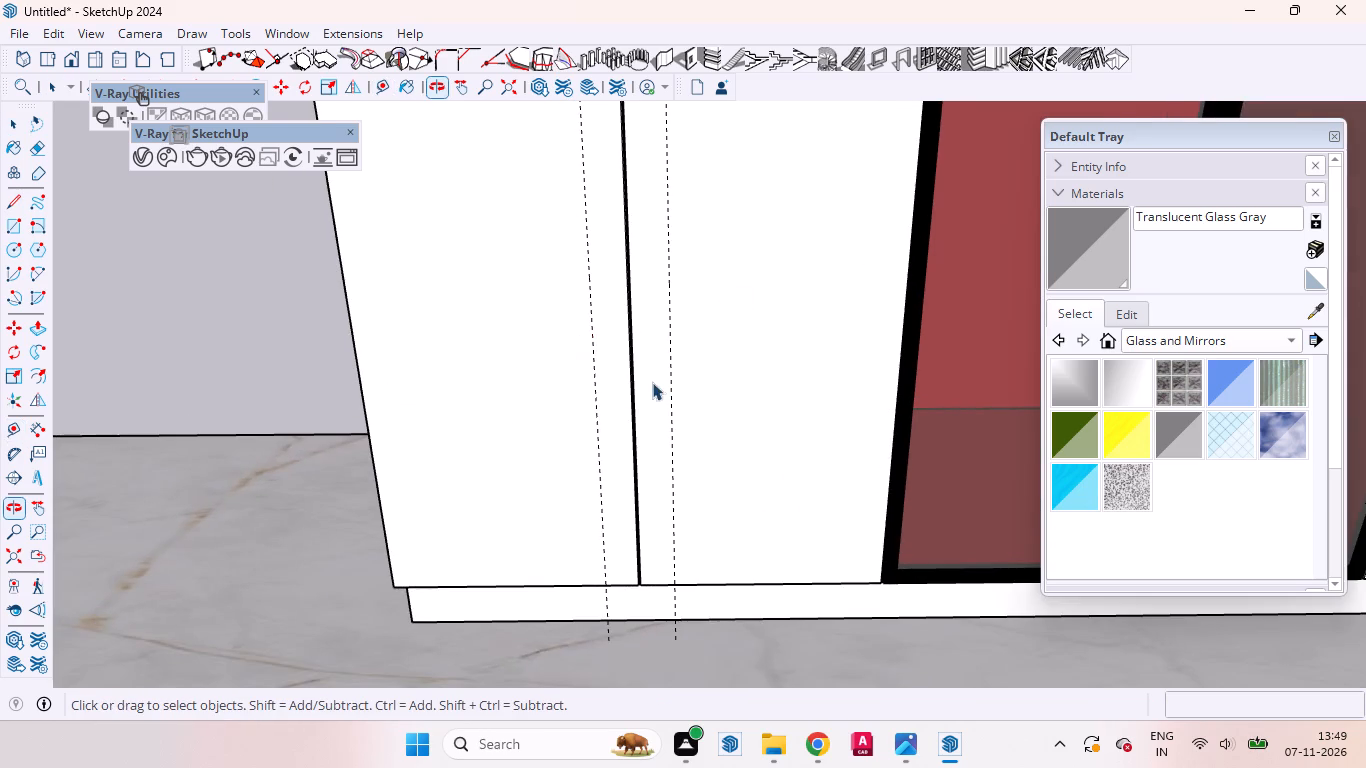
scroll(653, 382, "down", 7)
scroll(697, 444, "up", 2)
scroll(697, 444, "down", 16)
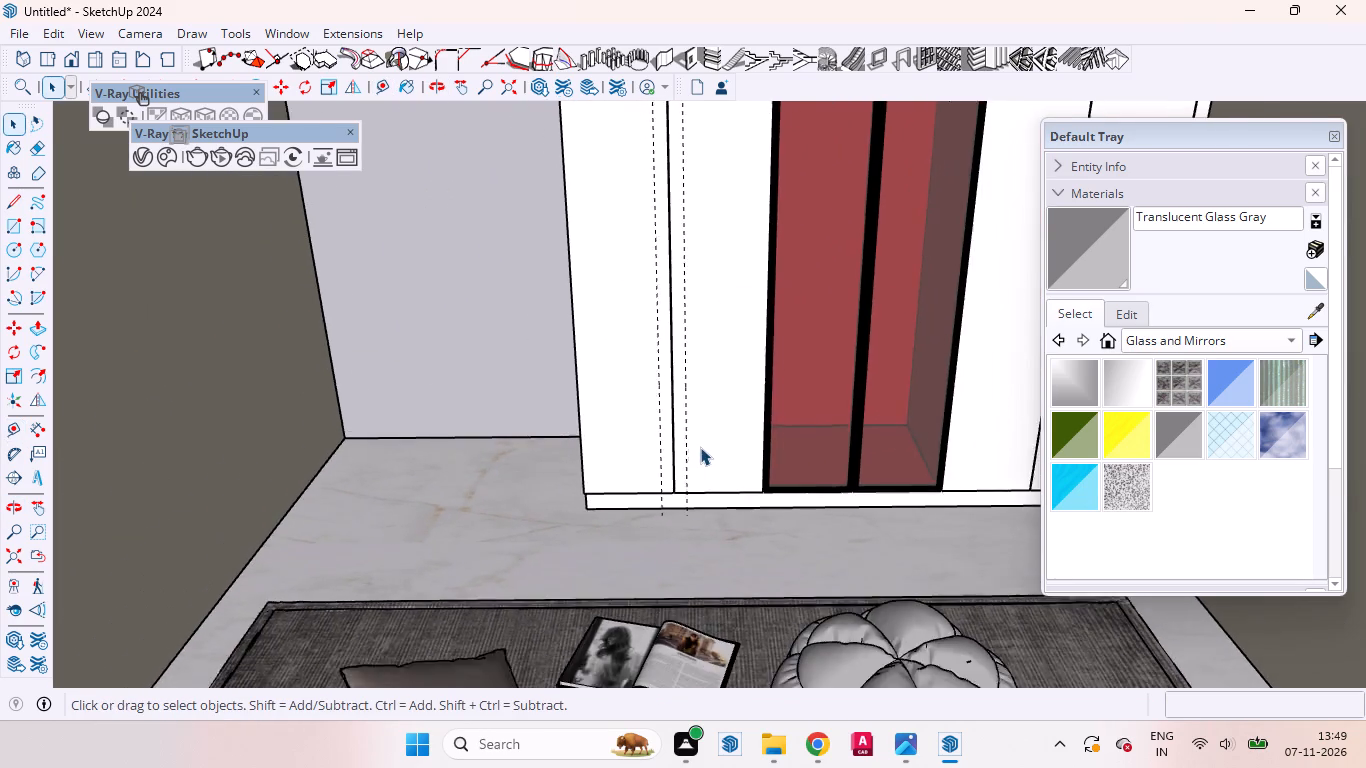
scroll(700, 447, "down", 3)
left_click(33, 546)
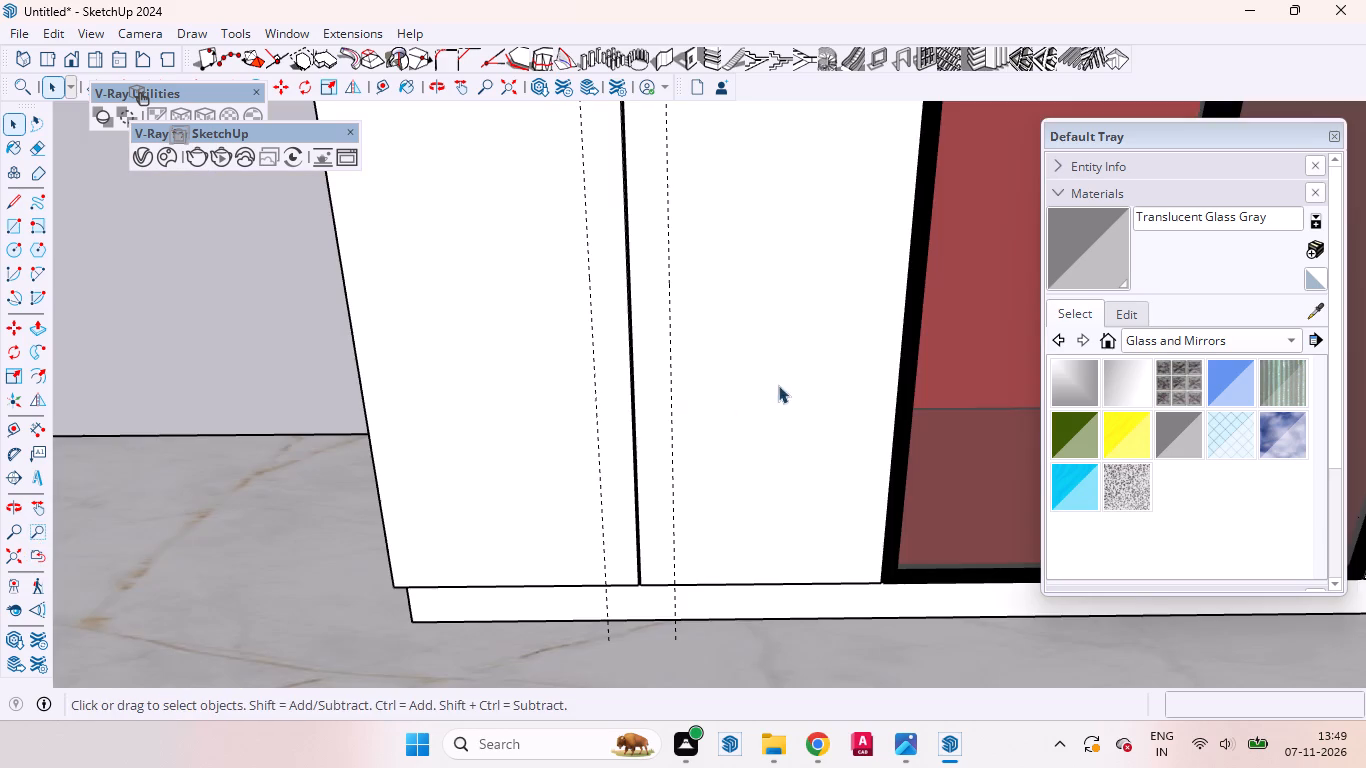
middle_click_drag(793, 329, 748, 542)
scroll(748, 538, "up", 1)
scroll(776, 297, "down", 18)
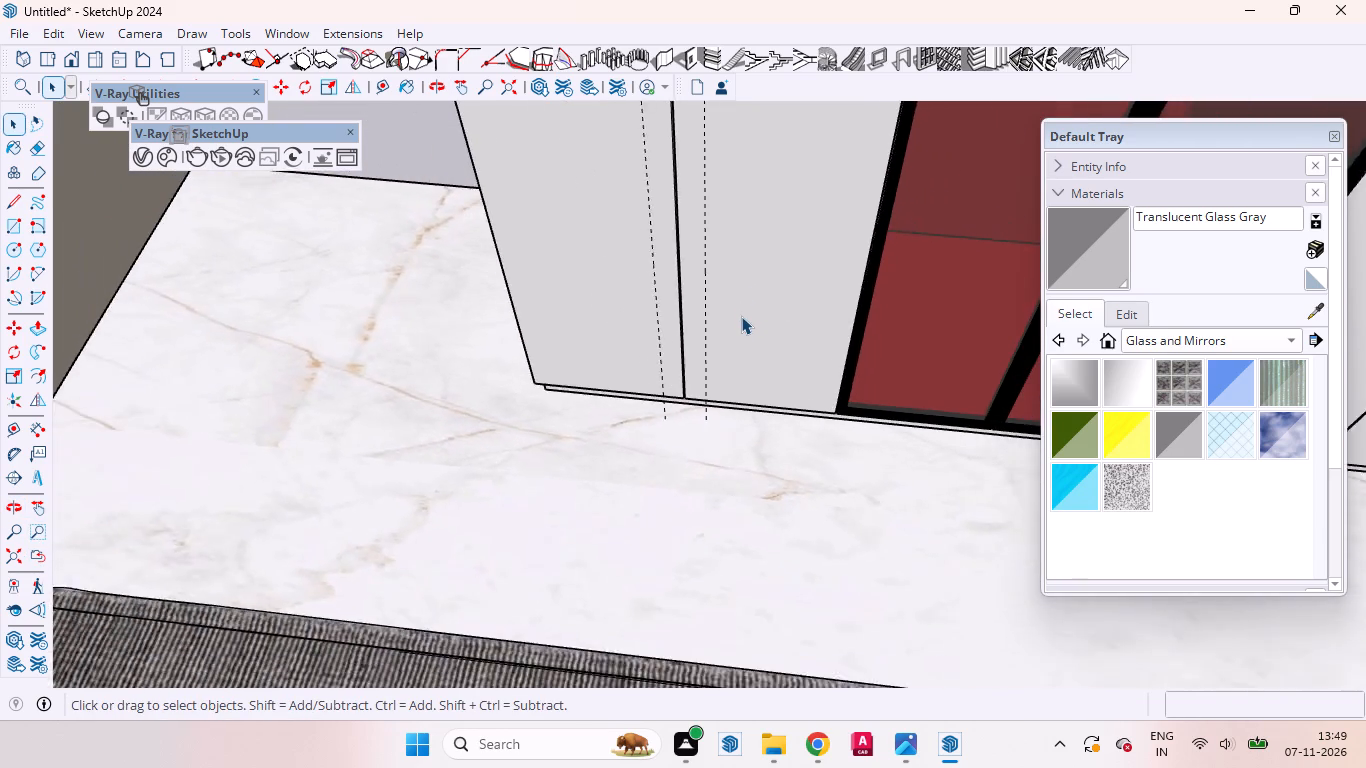
scroll(741, 316, "down", 5)
scroll(741, 318, "up", 1)
scroll(741, 318, "down", 20)
scroll(741, 318, "down", 4)
scroll(739, 320, "up", 1)
scroll(739, 320, "down", 4)
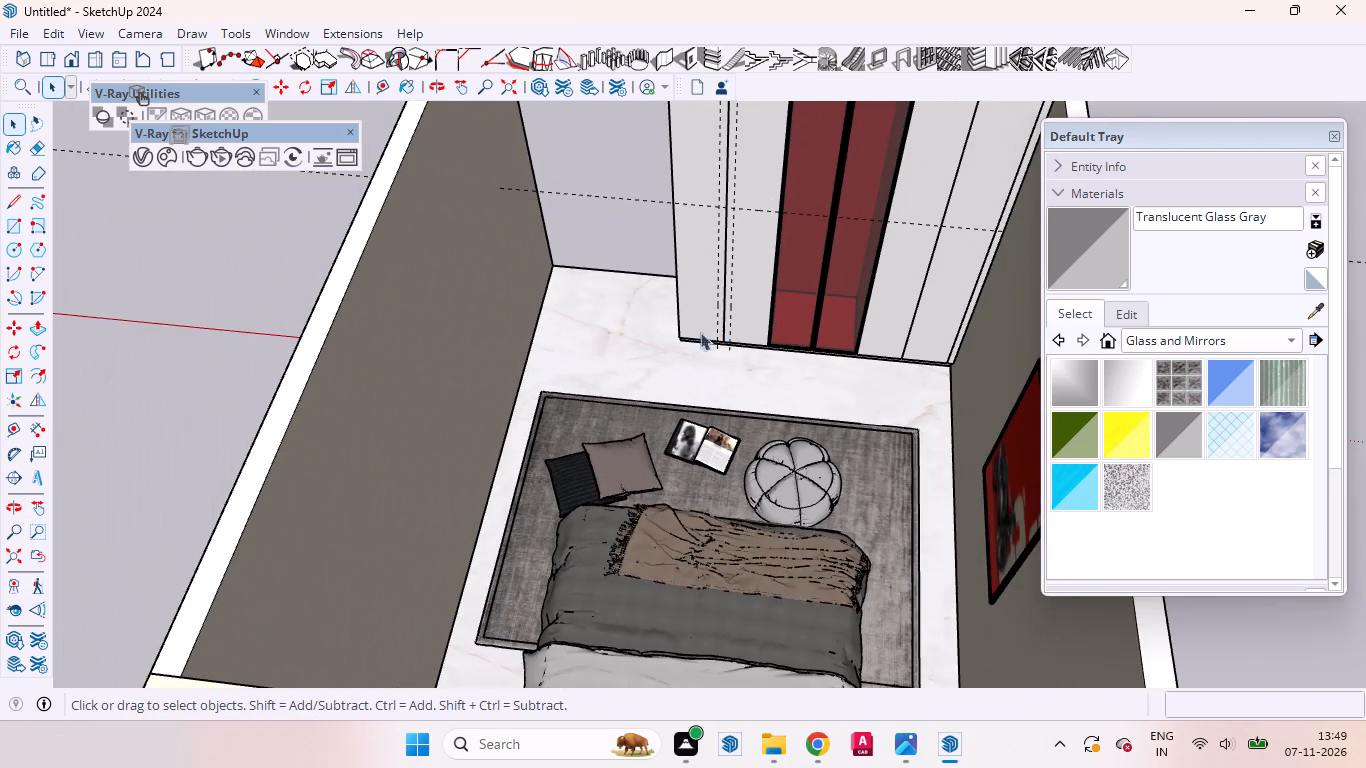
scroll(734, 356, "down", 10)
middle_click_drag(735, 350, 727, 261)
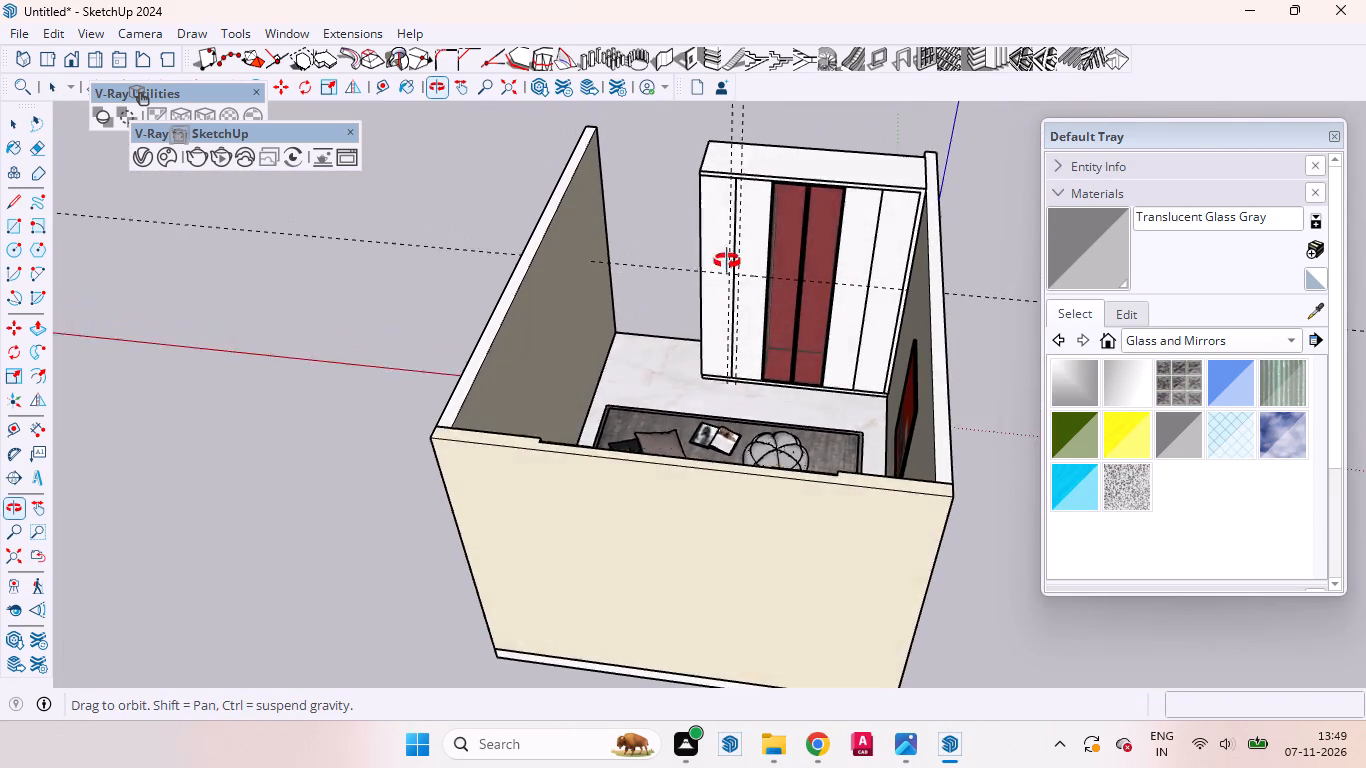
middle_click_drag(727, 261, 739, 238)
scroll(711, 304, "up", 3)
scroll(711, 304, "down", 1)
scroll(711, 304, "up", 3)
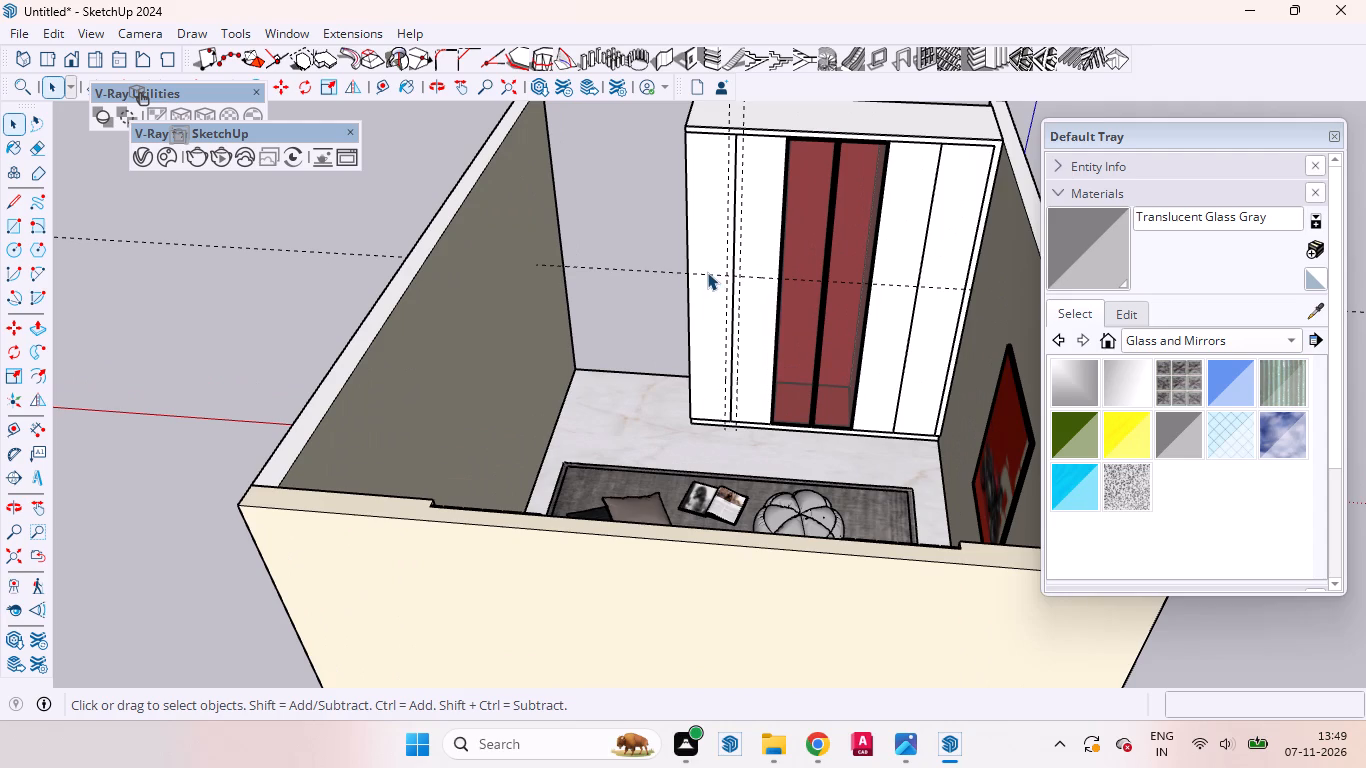
left_click(707, 272)
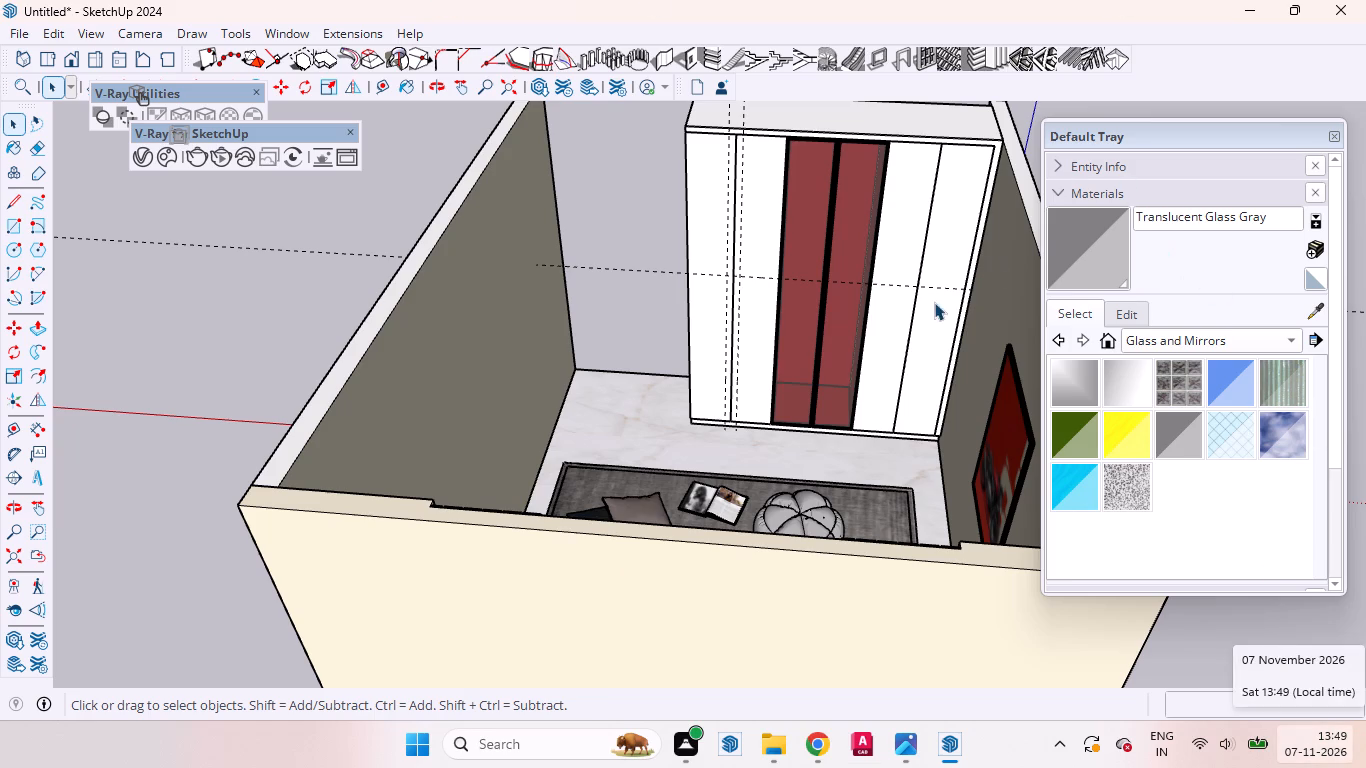
scroll(744, 279, "up", 5)
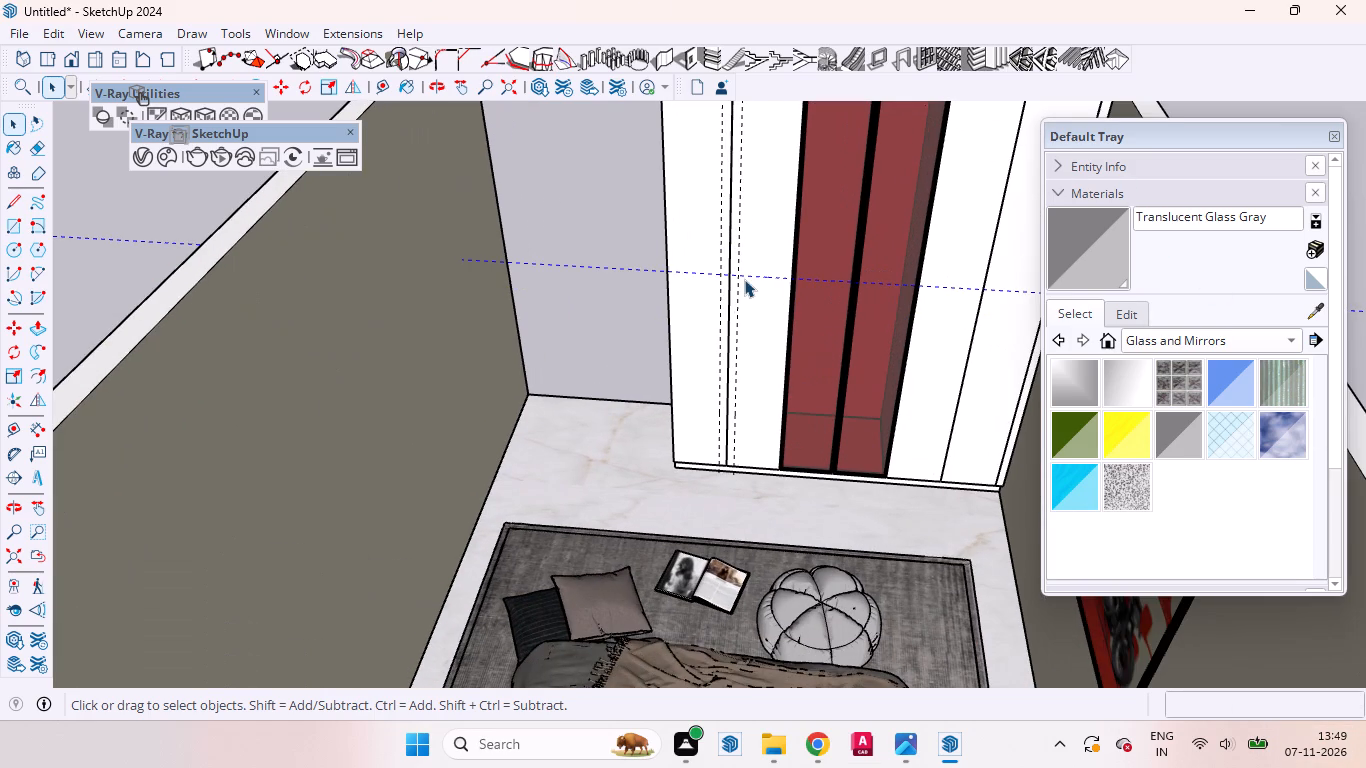
key("m")
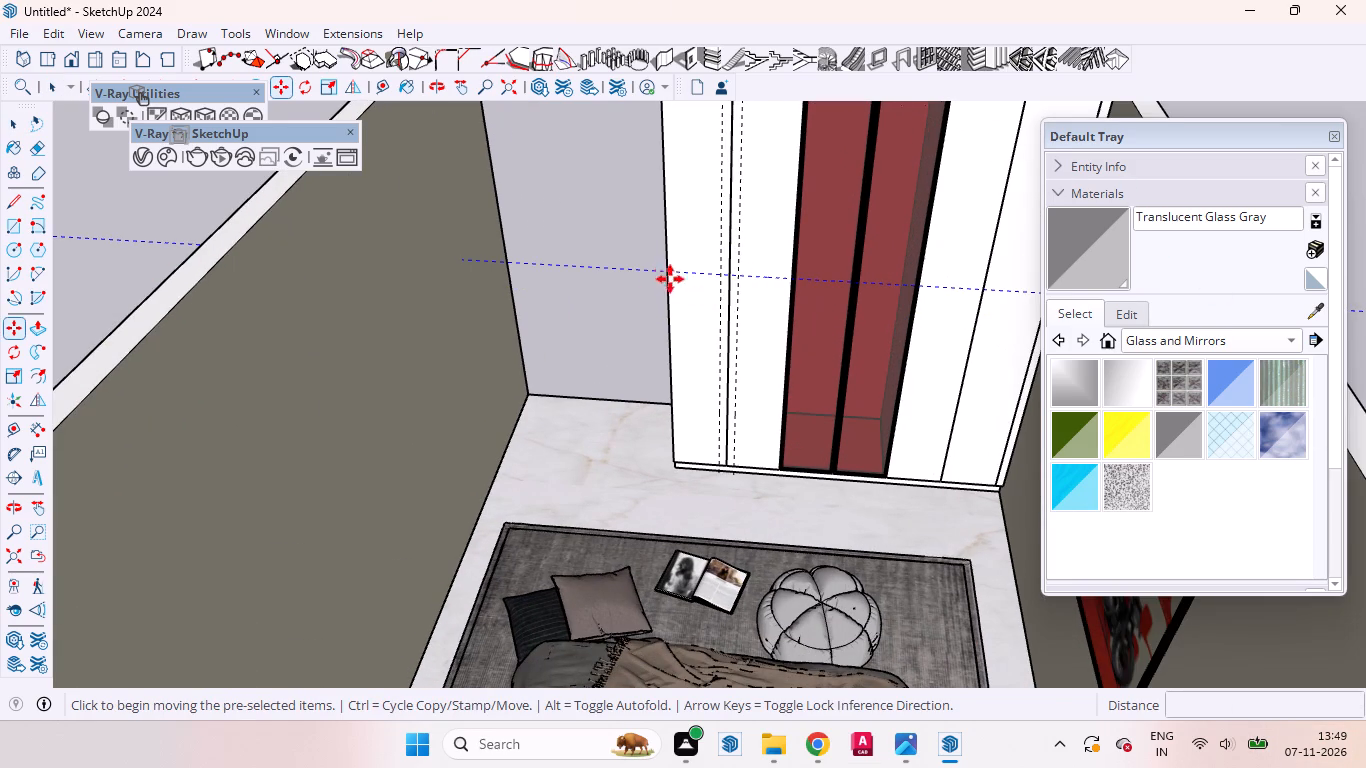
left_click(693, 273)
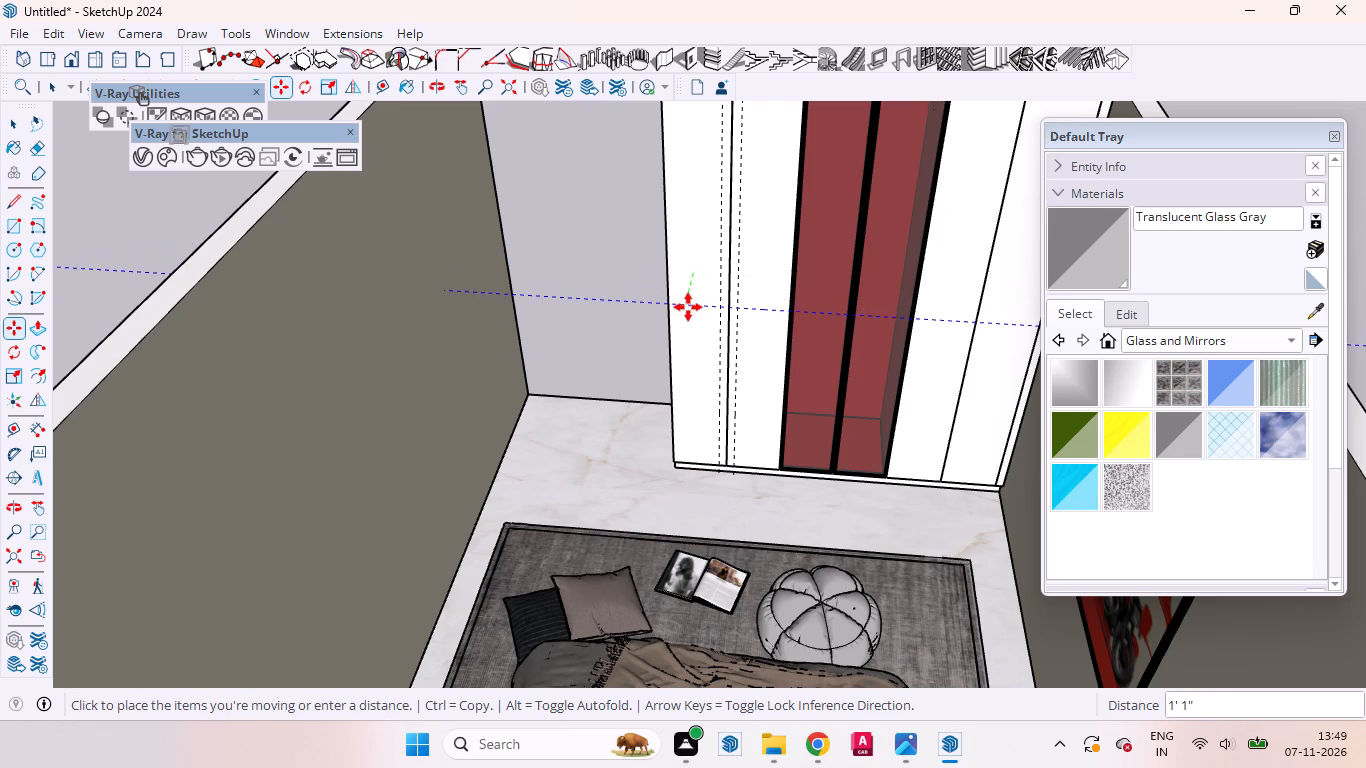
type("12")
key("Return")
key("space")
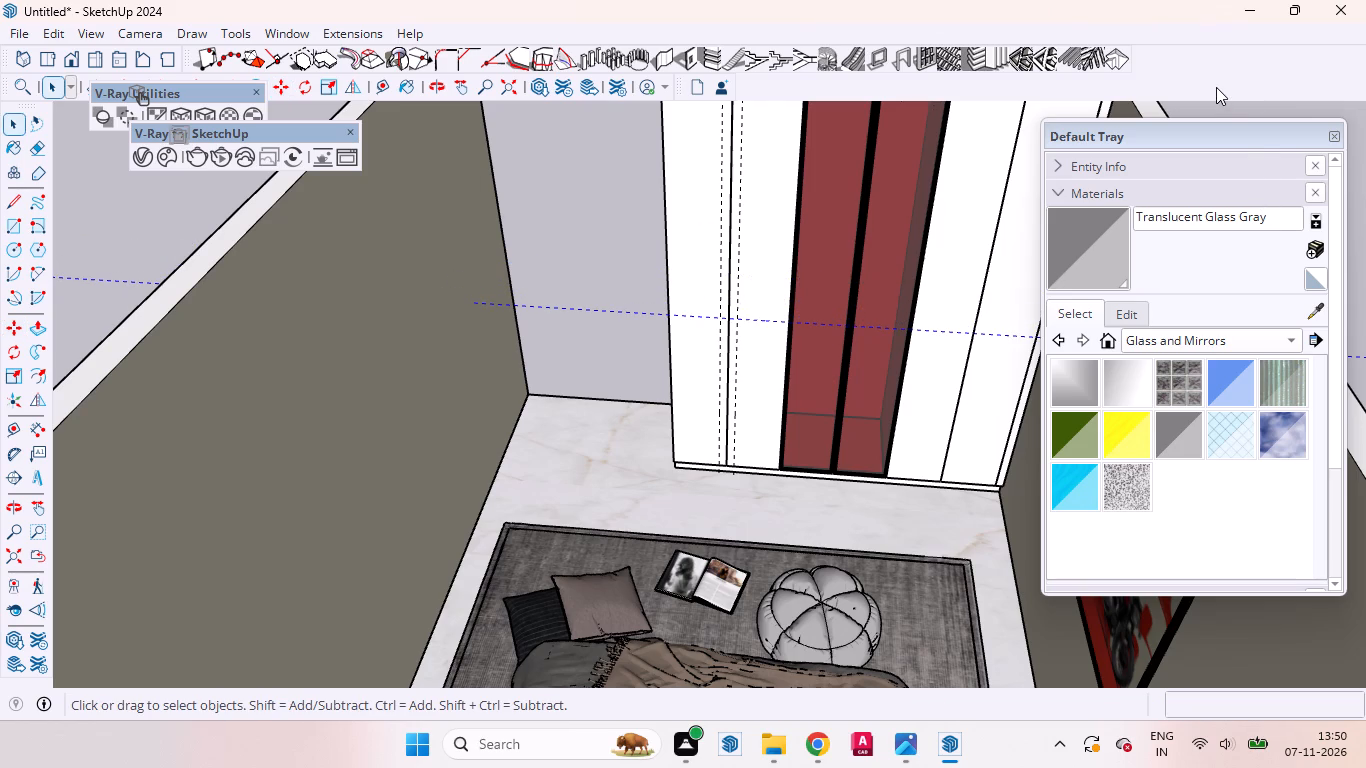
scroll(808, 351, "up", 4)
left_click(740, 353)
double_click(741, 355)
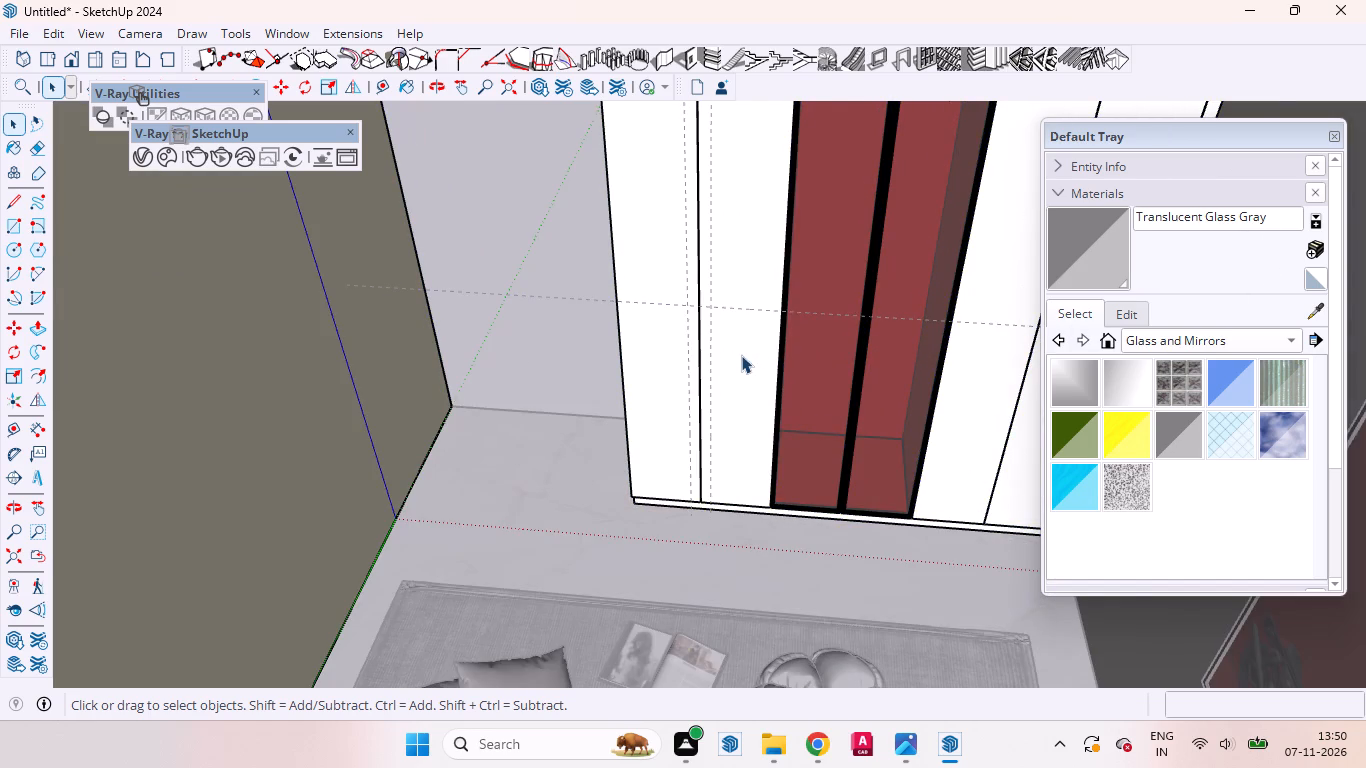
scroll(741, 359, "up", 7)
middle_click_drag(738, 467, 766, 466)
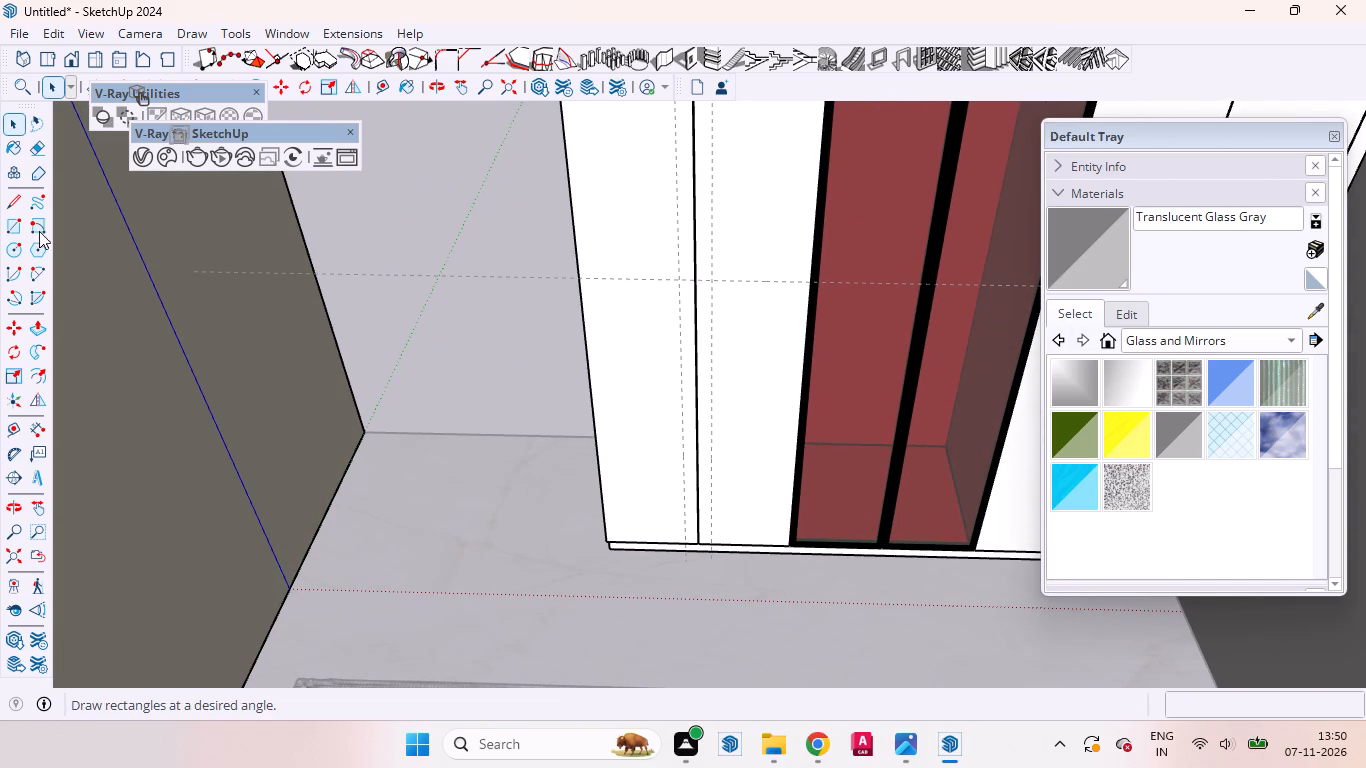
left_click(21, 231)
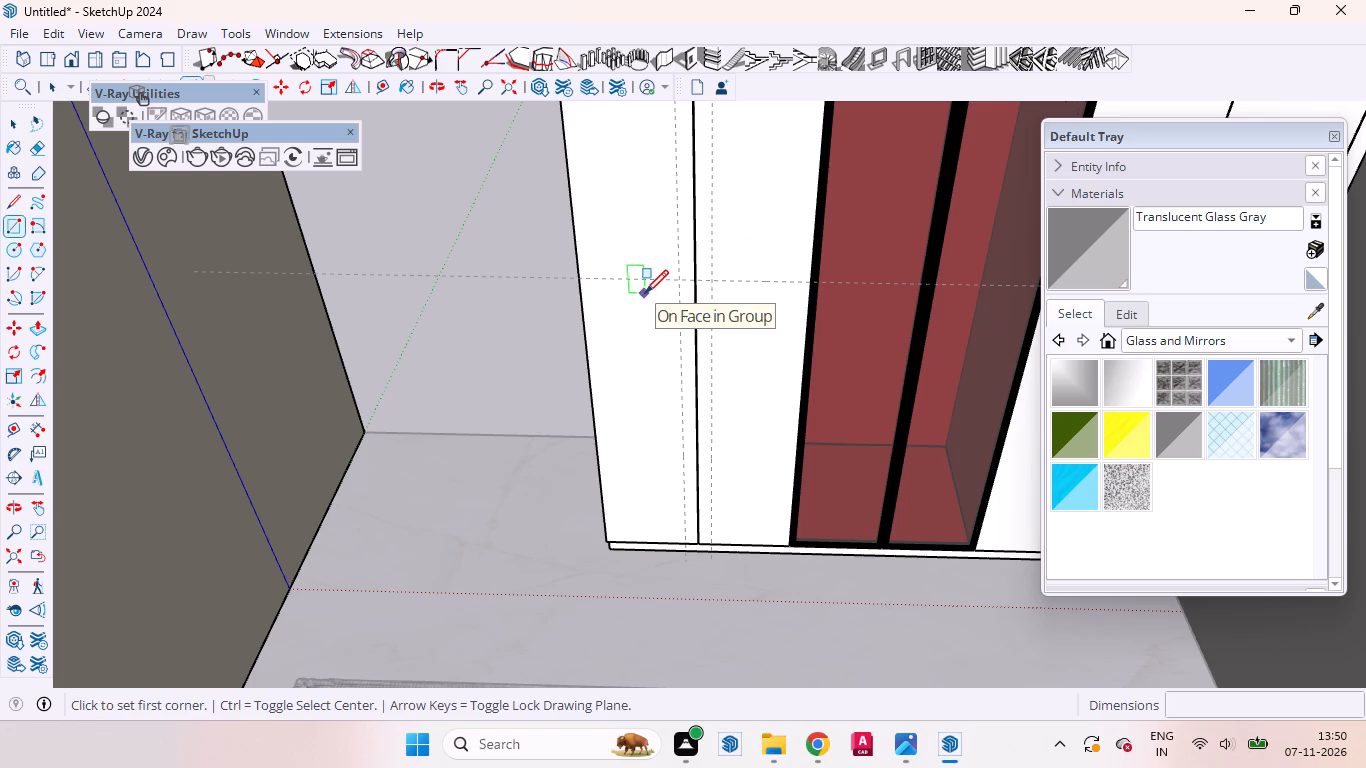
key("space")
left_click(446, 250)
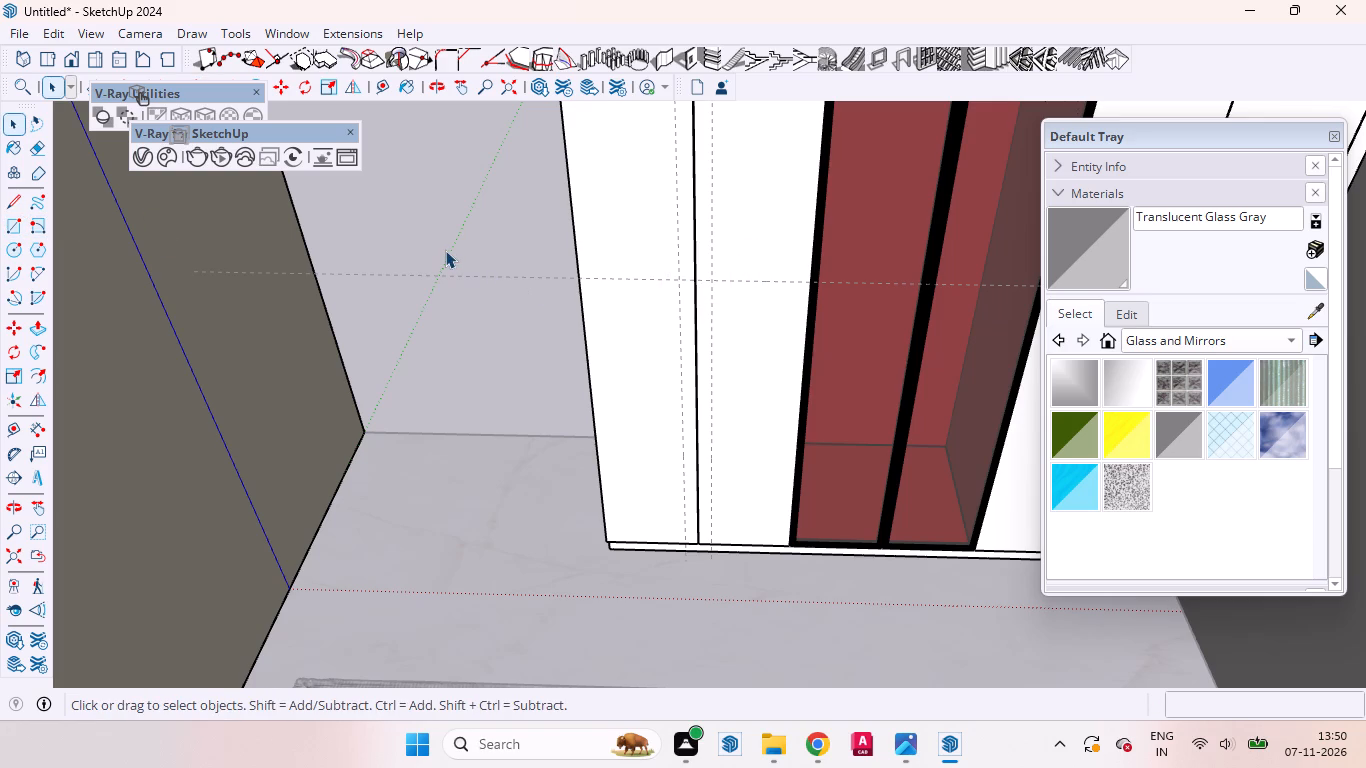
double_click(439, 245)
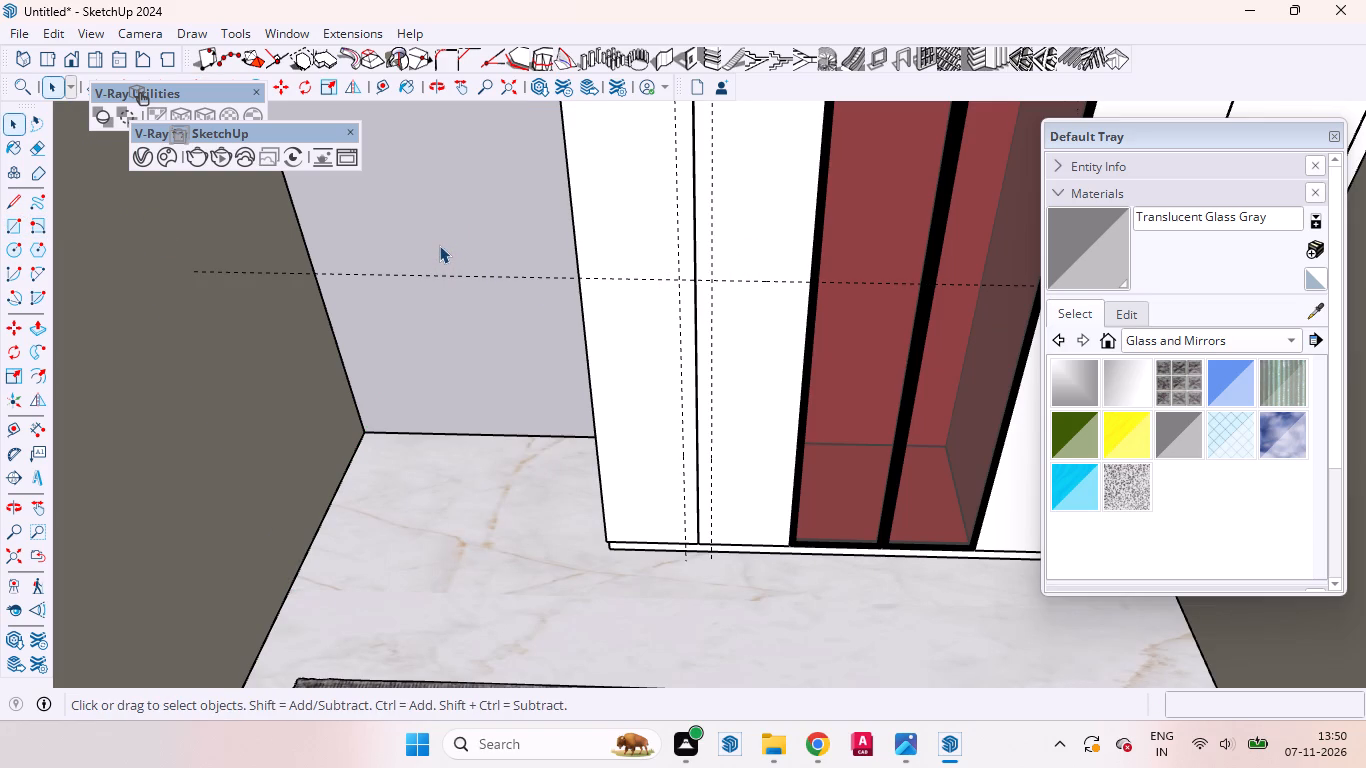
In a new group, draw a rectangle about 1 7/8" by 3' 9 11/16" from the horizontal guide down, between the door joint and the outer vertical guide.
right_click(439, 245)
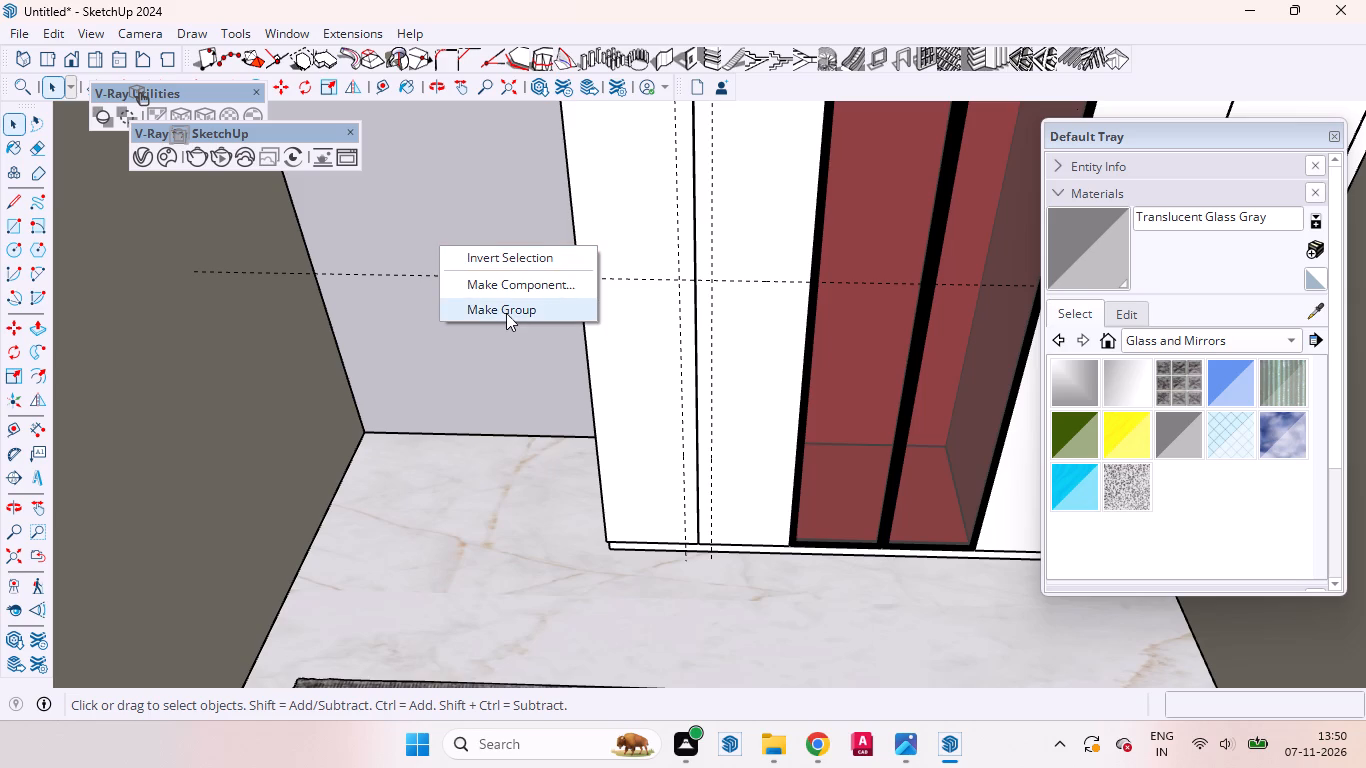
left_click(506, 313)
key("r")
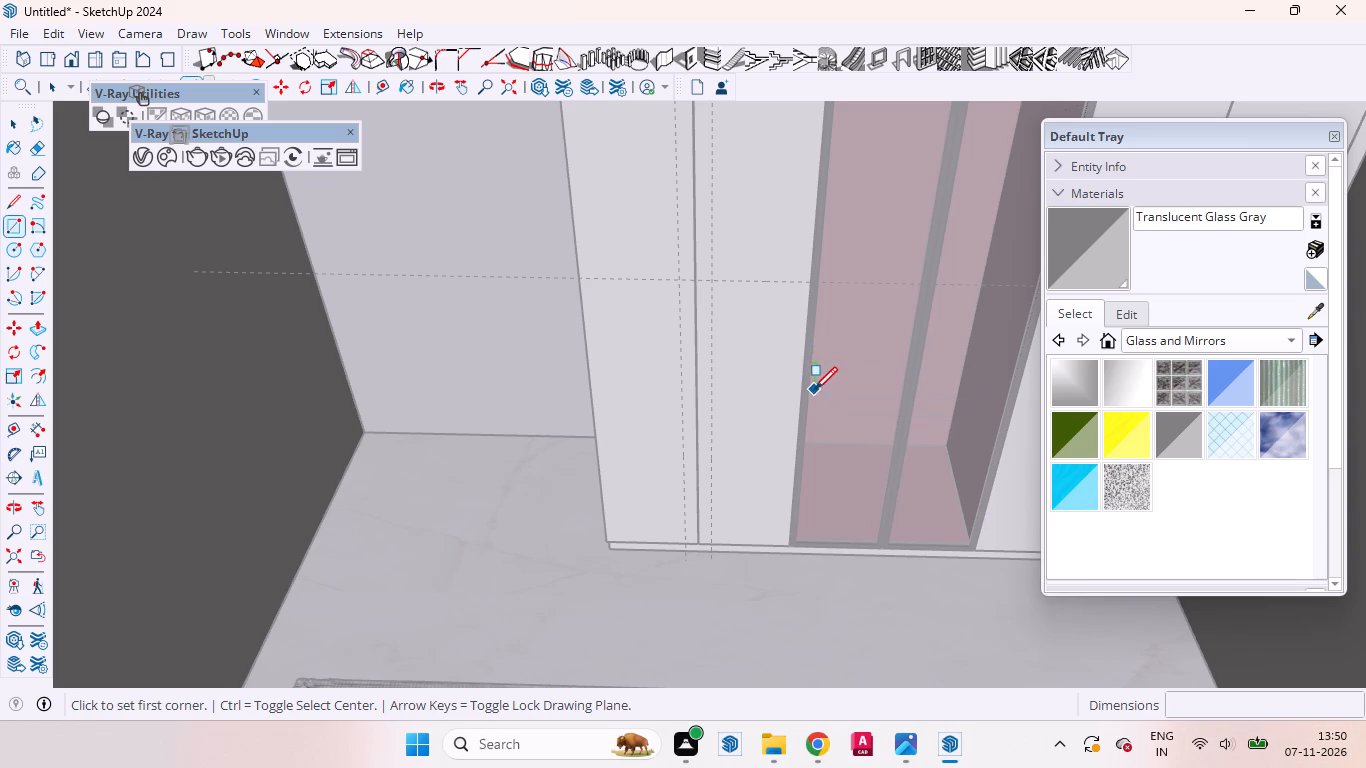
scroll(759, 317, "up", 7)
scroll(728, 298, "down", 1)
scroll(728, 298, "up", 11)
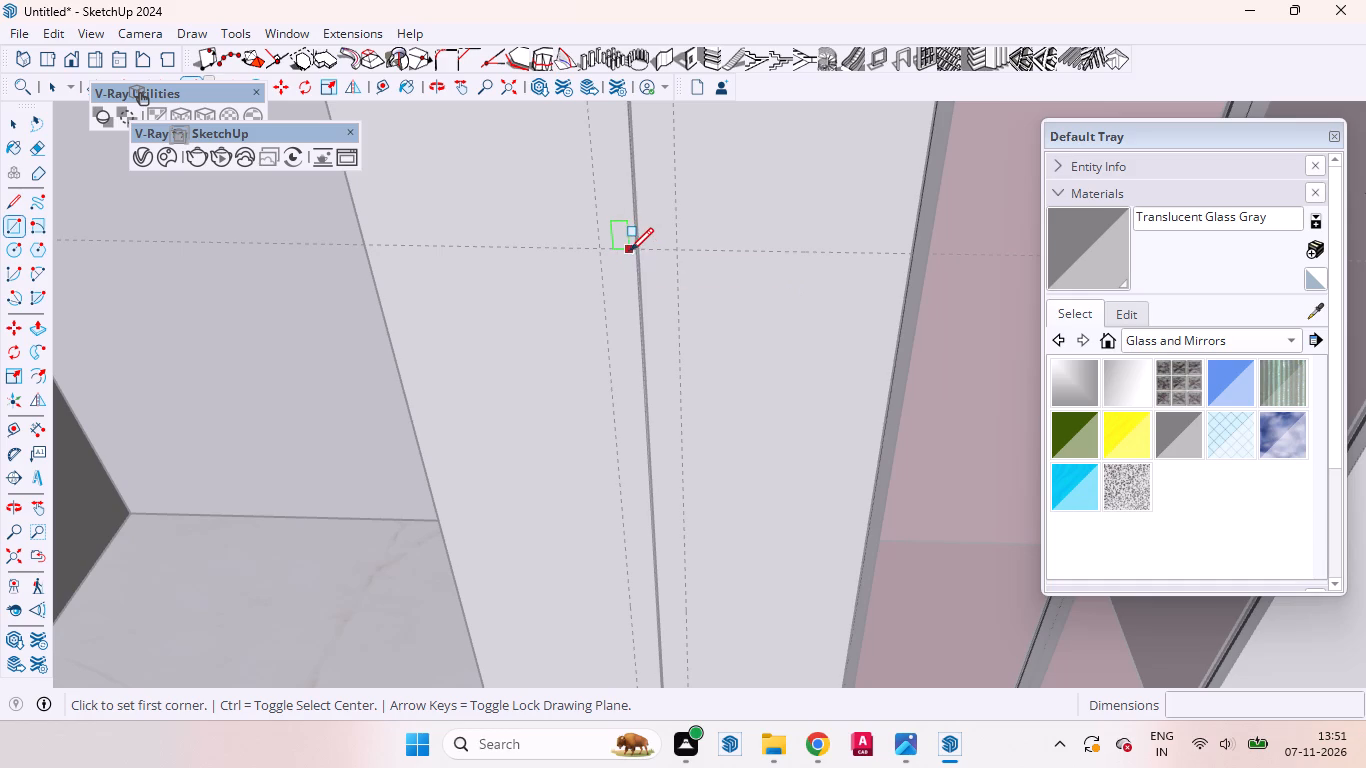
left_click(634, 254)
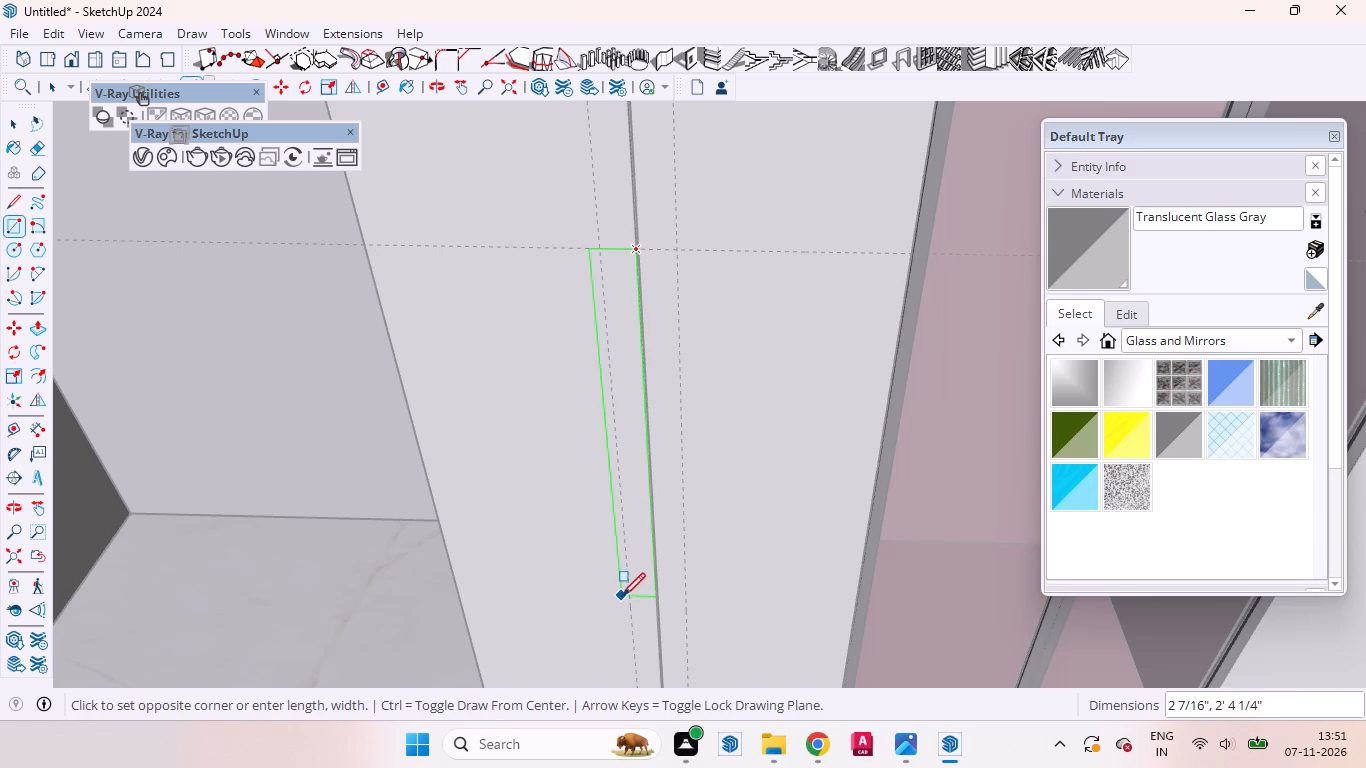
scroll(622, 549, "down", 6)
scroll(675, 198, "down", 5)
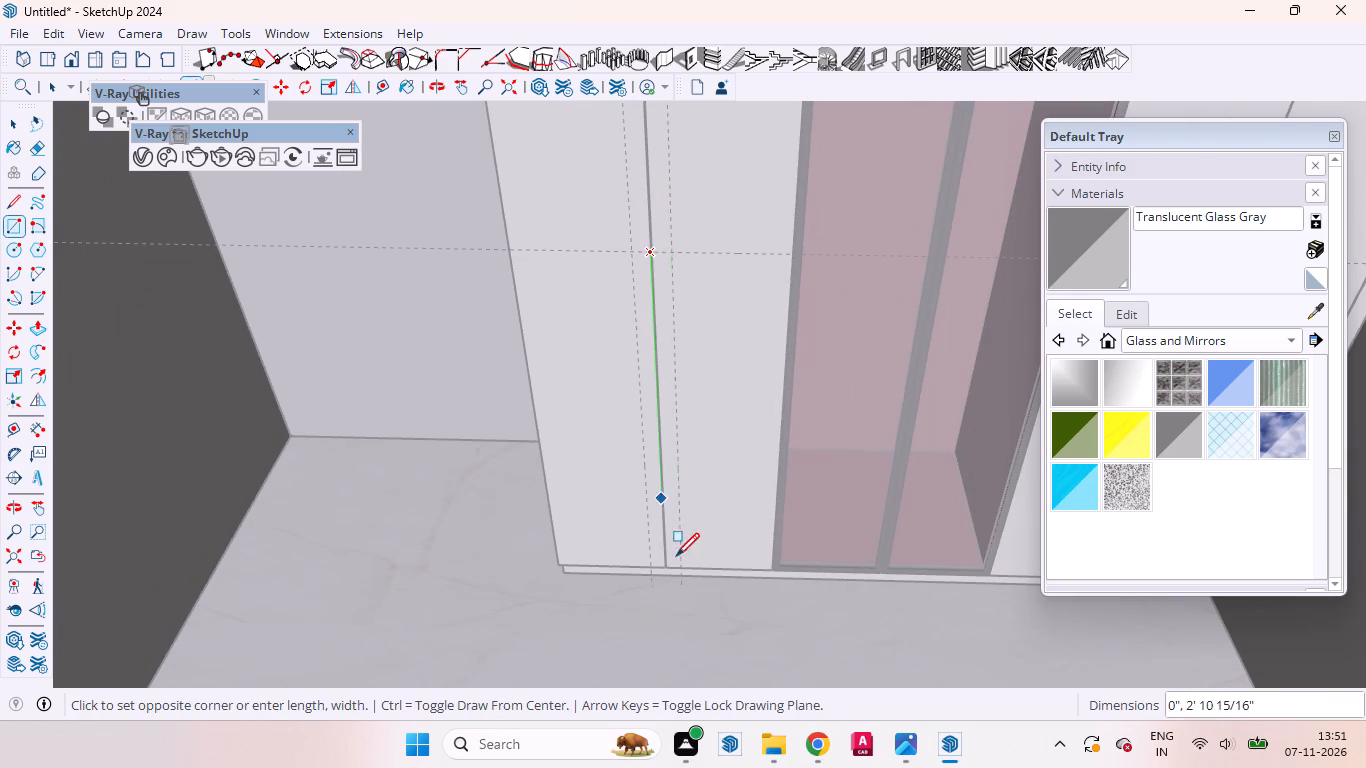
scroll(650, 582, "up", 3)
scroll(650, 582, "down", 1)
scroll(650, 582, "up", 9)
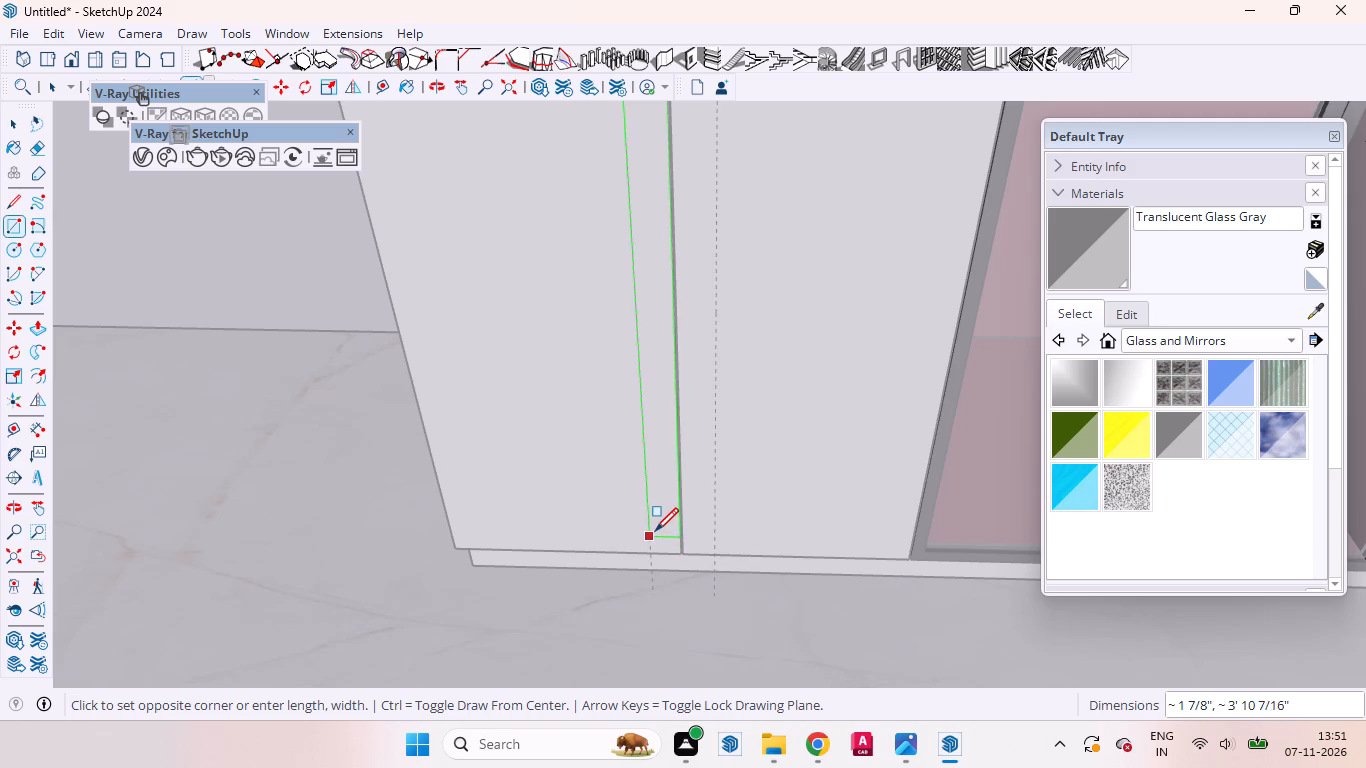
left_click(655, 528)
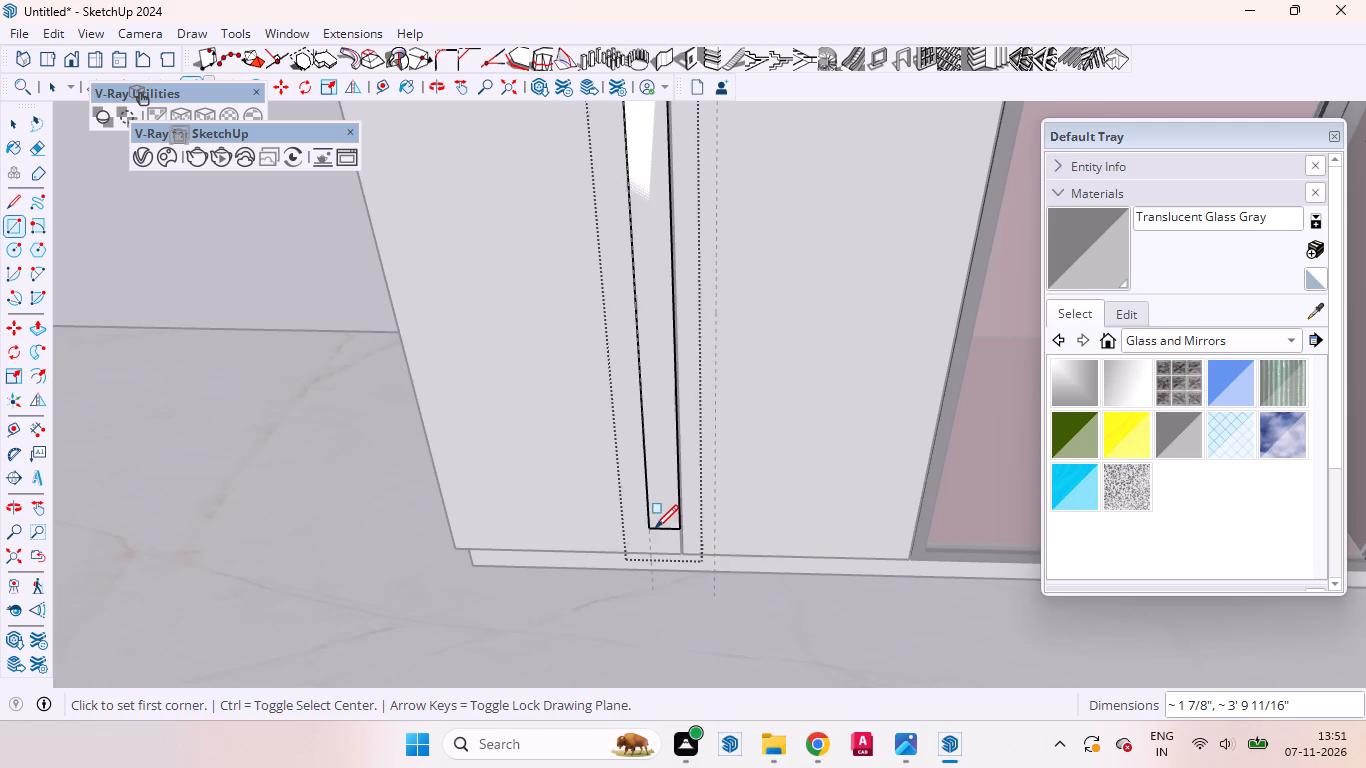
Push/Pull the narrow rectangle beside the door joint outward by 18 mm.
key("p")
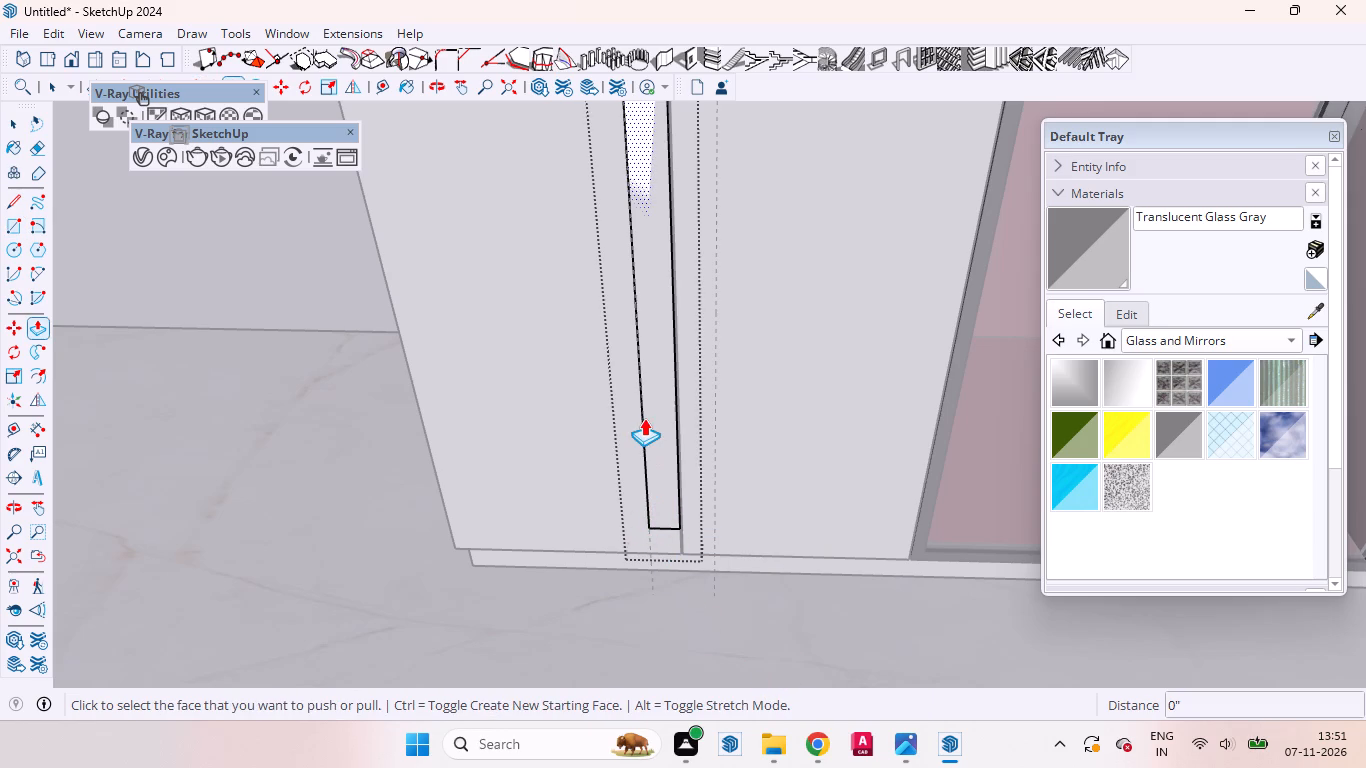
left_click_drag(658, 418, 667, 435)
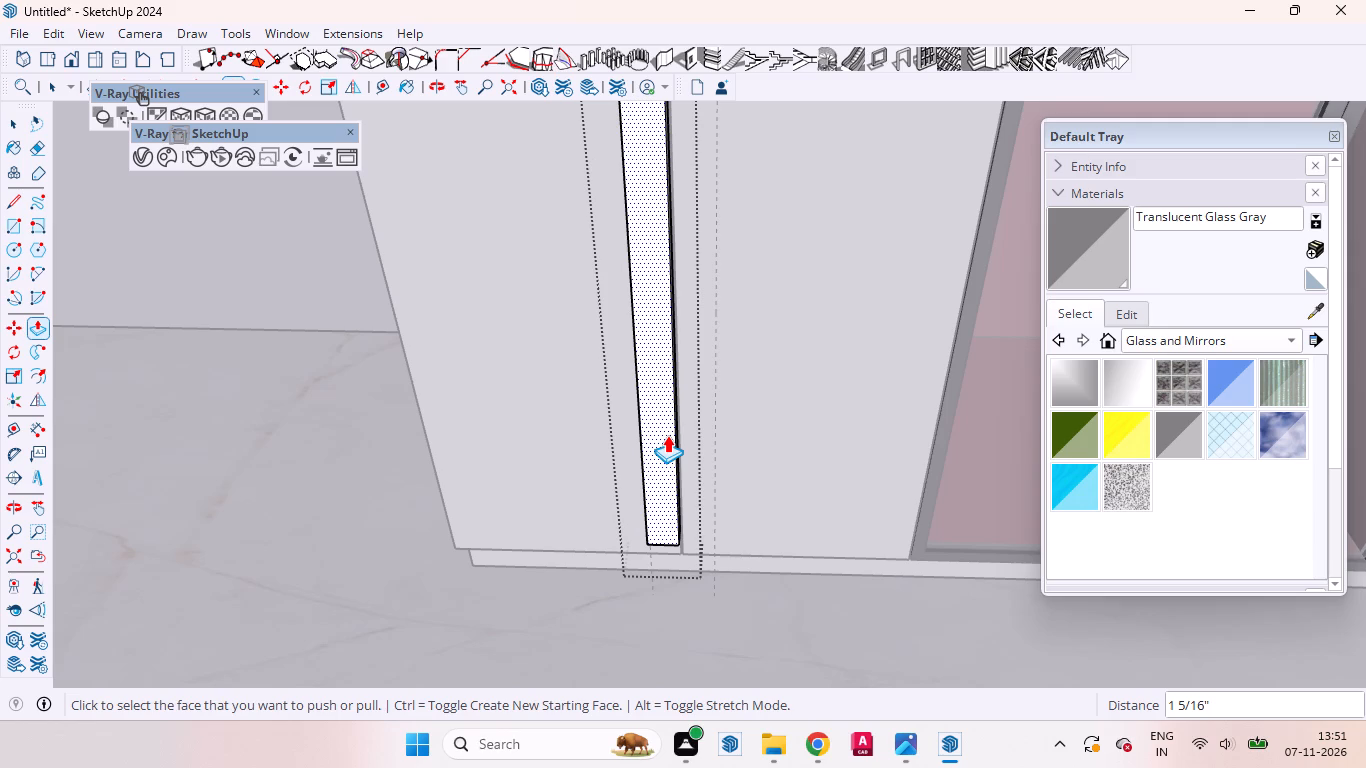
type("20")
key("BackSpace")
key("BackSpace")
type("18mm")
key("Return")
key("space")
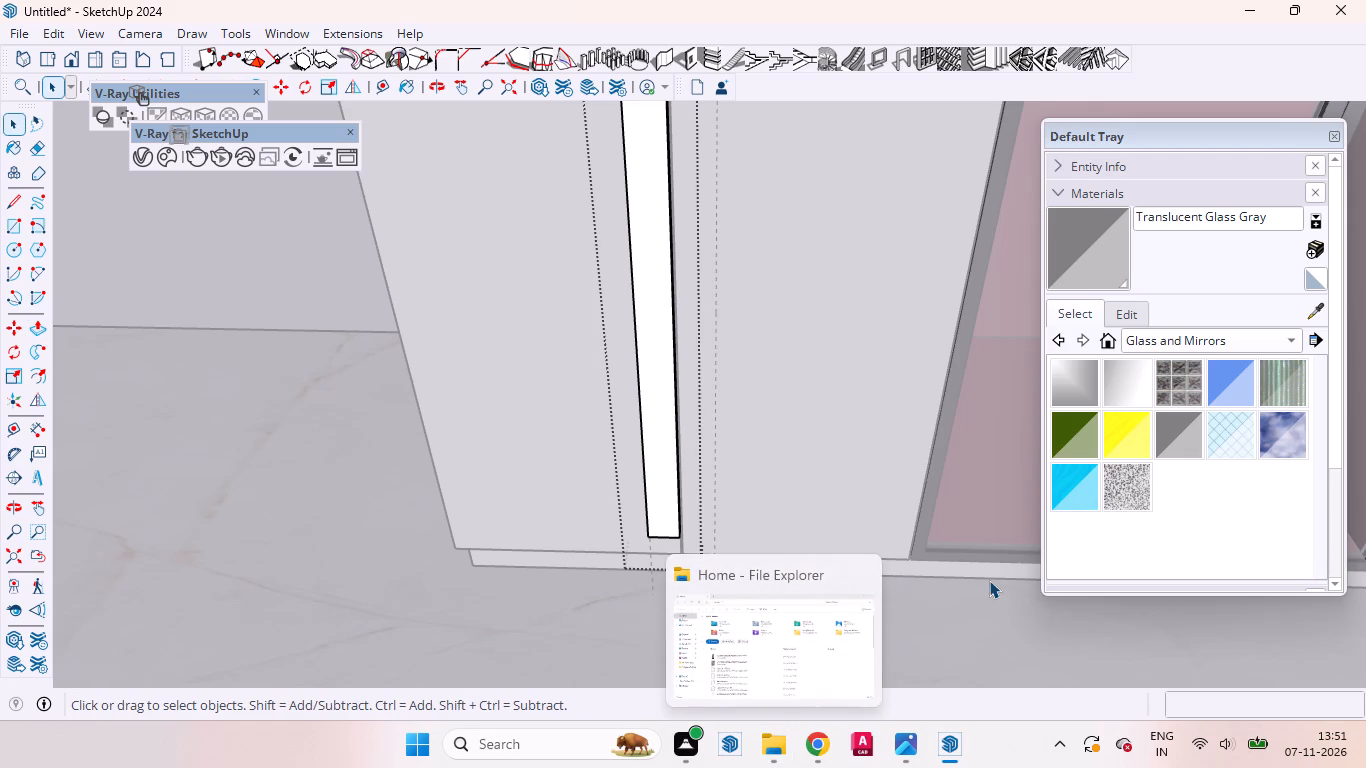
Select the front face of the extruded narrow strip beside the joint of the white doors.
middle_click_drag(945, 504, 939, 562)
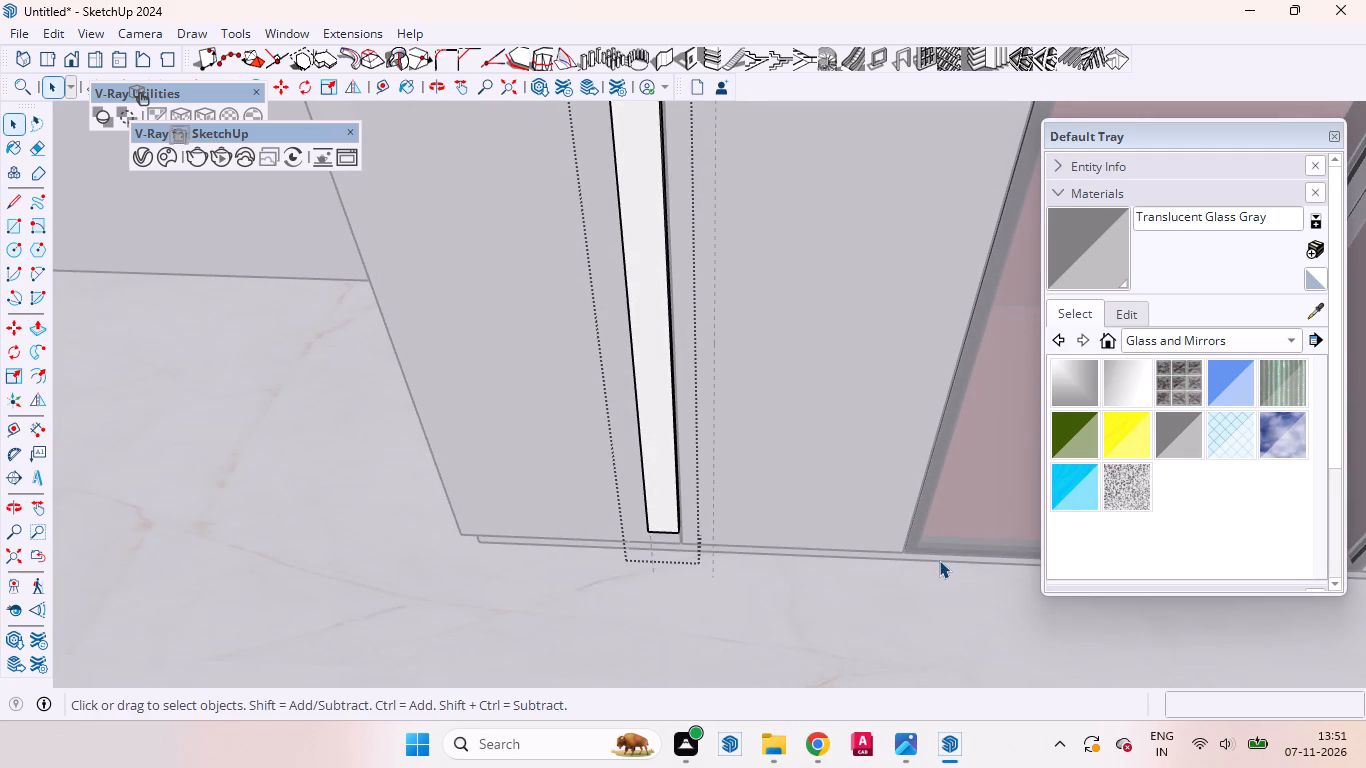
scroll(939, 559, "down", 1)
middle_click_drag(940, 540, 937, 574)
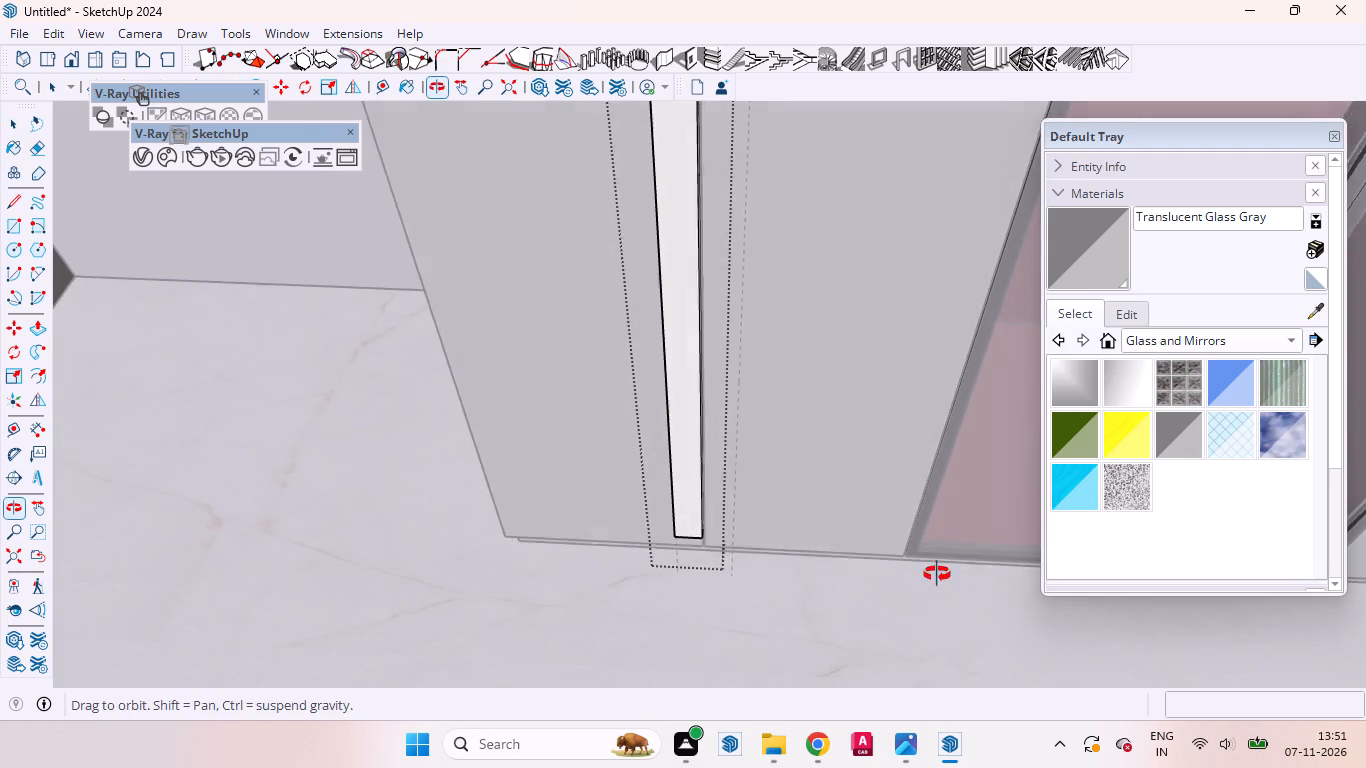
middle_click_drag(937, 574, 937, 577)
scroll(937, 569, "down", 11)
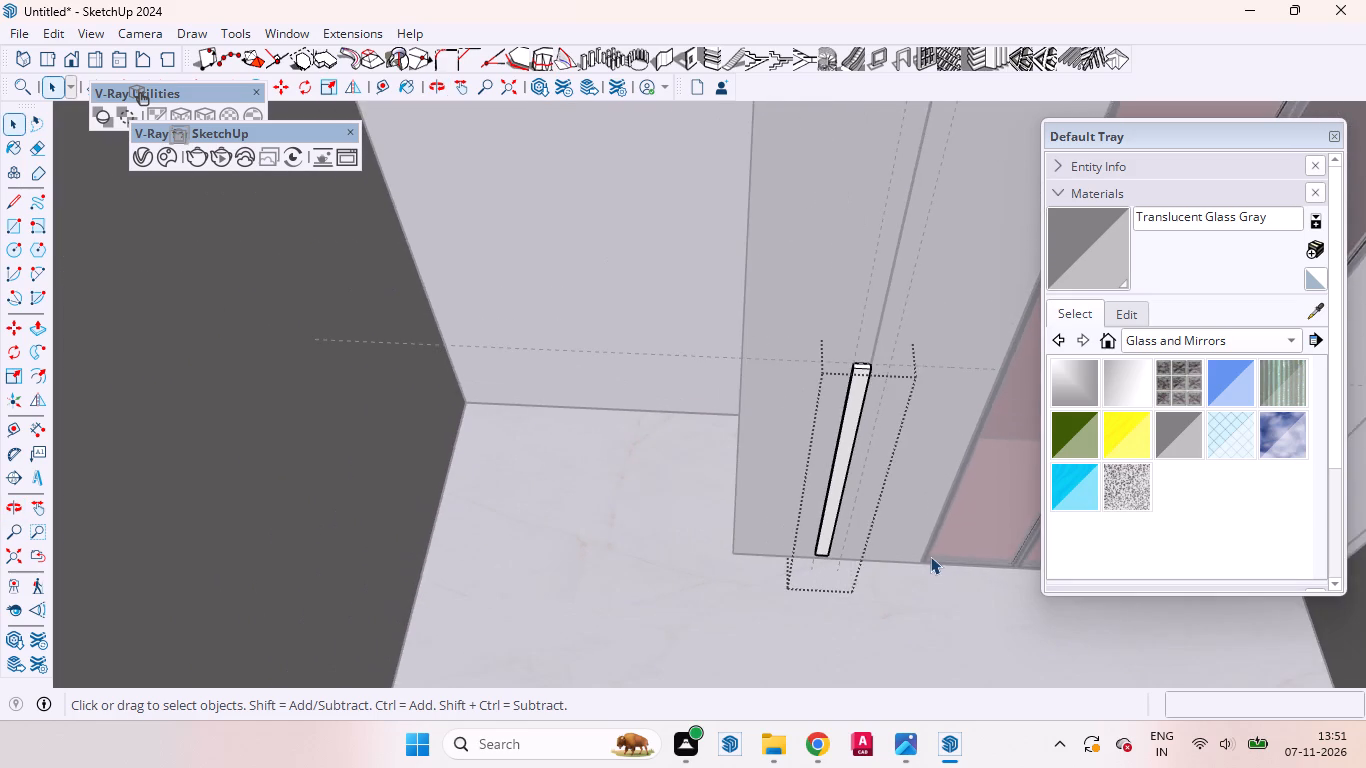
middle_click_drag(916, 545, 860, 468)
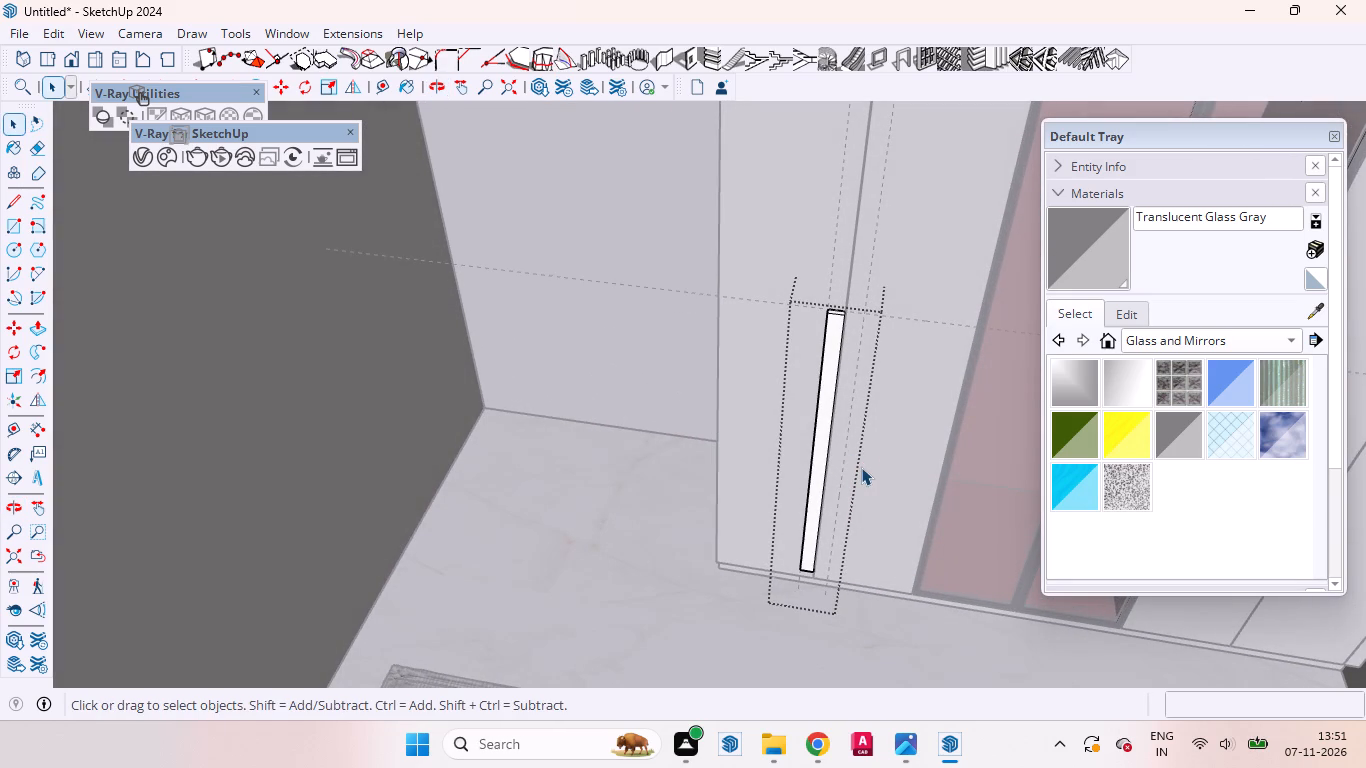
scroll(861, 466, "down", 1)
middle_click_drag(866, 464, 855, 454)
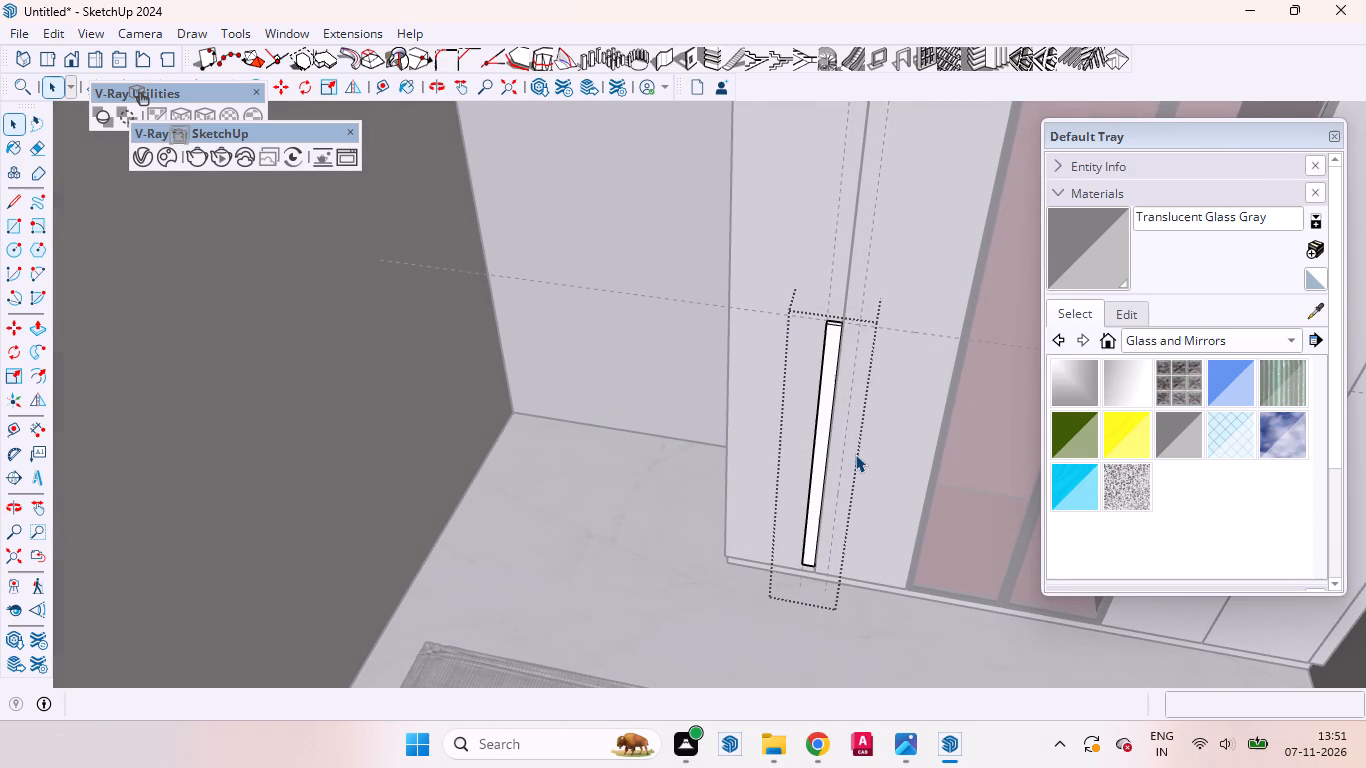
scroll(855, 454, "down", 1)
middle_click_drag(855, 454, 873, 468)
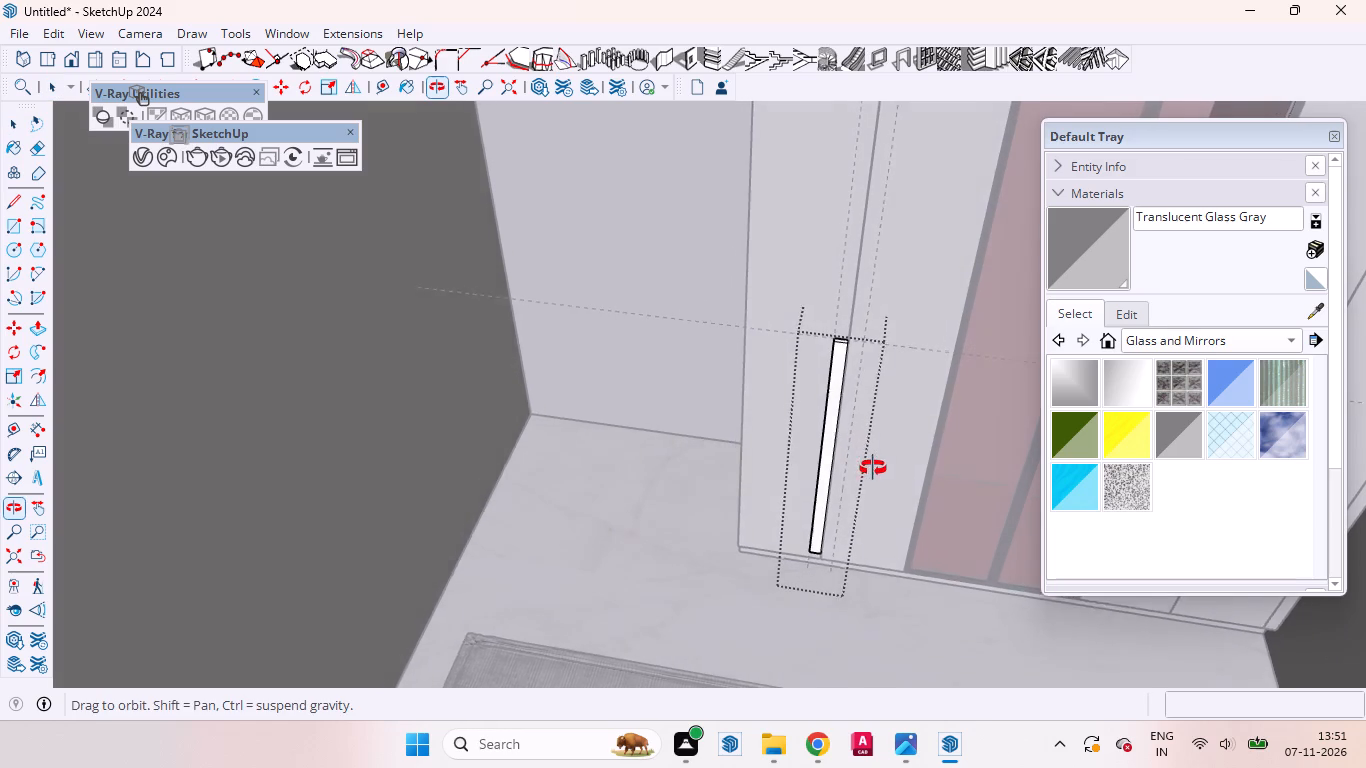
middle_click_drag(873, 468, 896, 471)
scroll(865, 387, "up", 6)
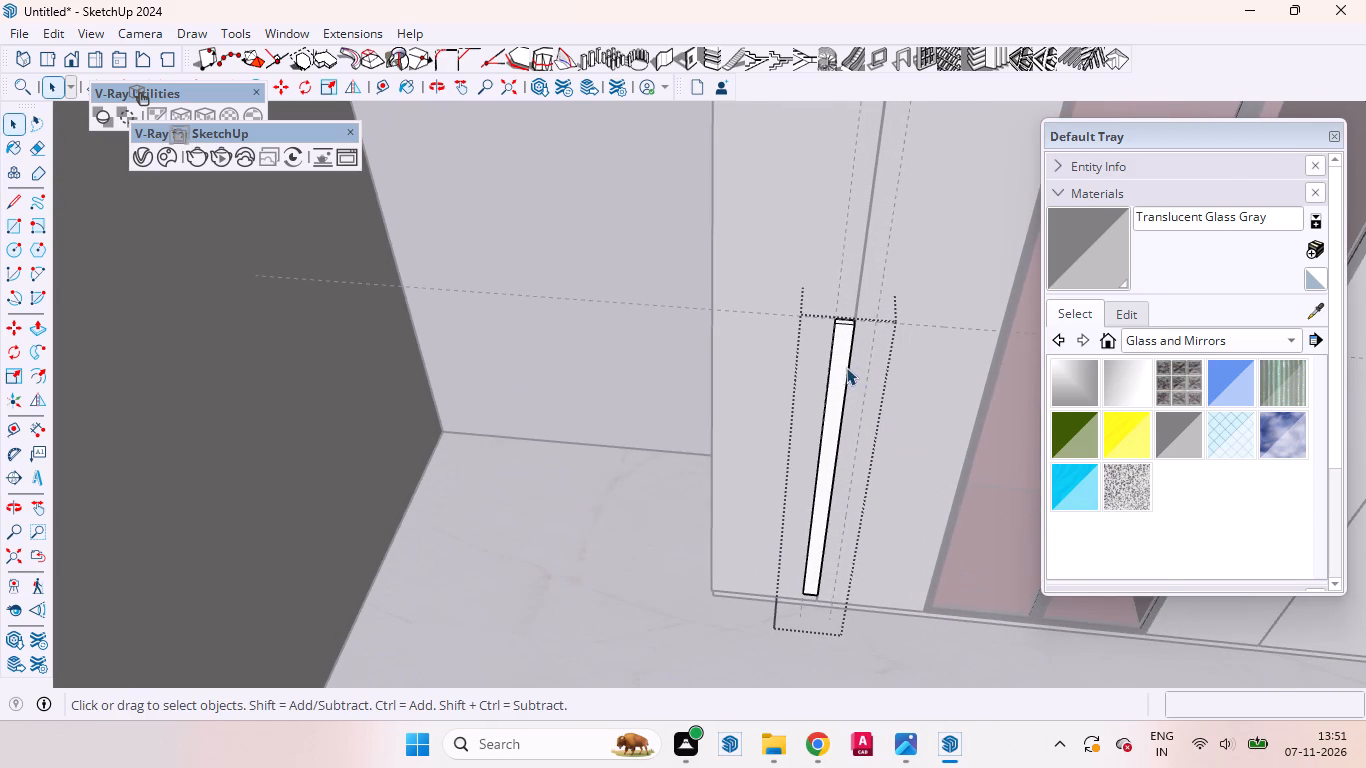
left_click(831, 367)
left_click(835, 367)
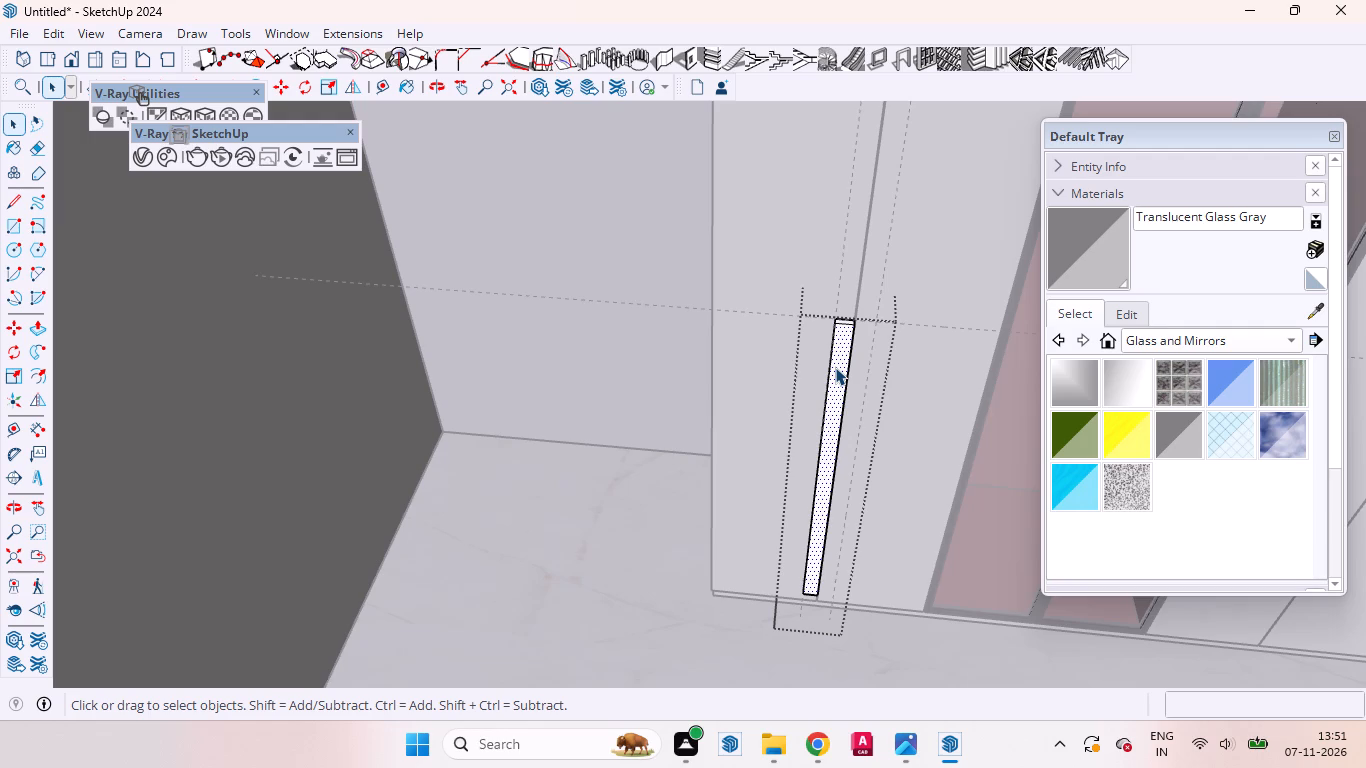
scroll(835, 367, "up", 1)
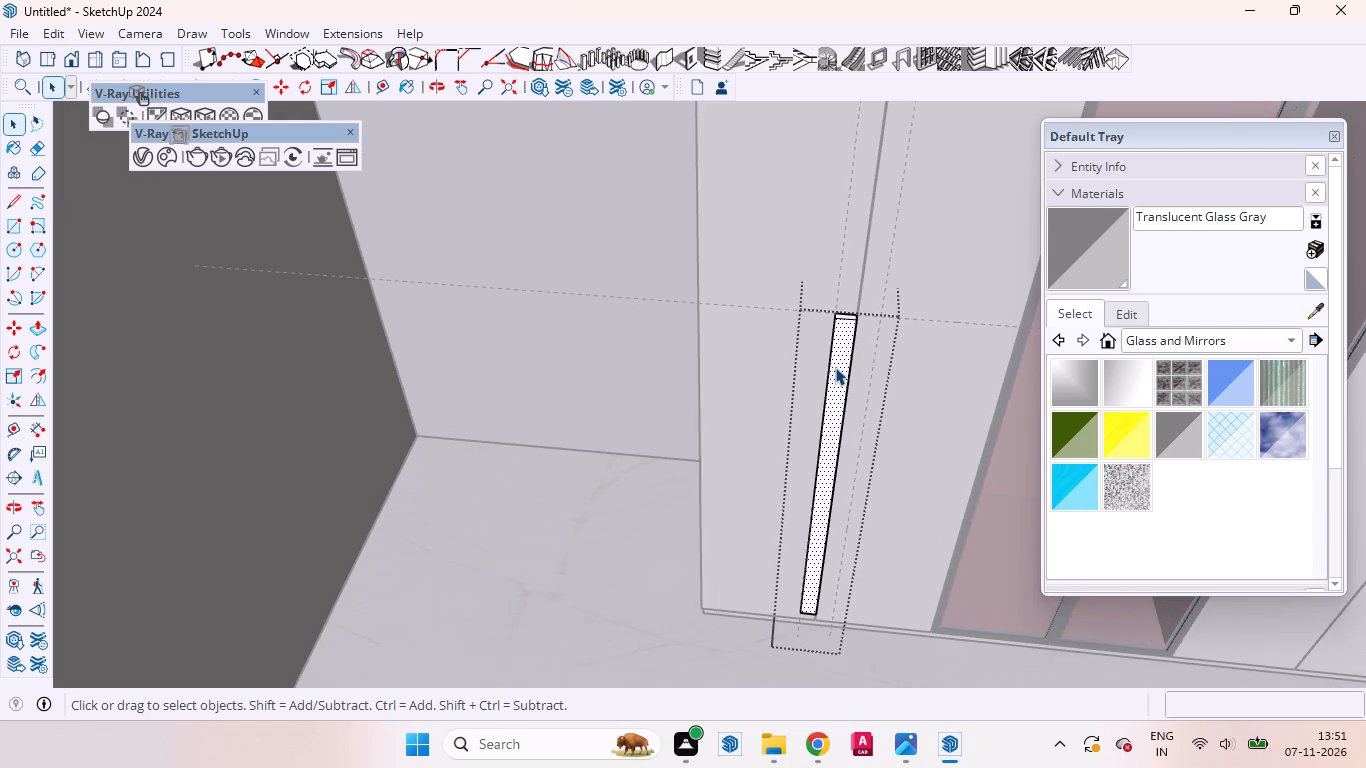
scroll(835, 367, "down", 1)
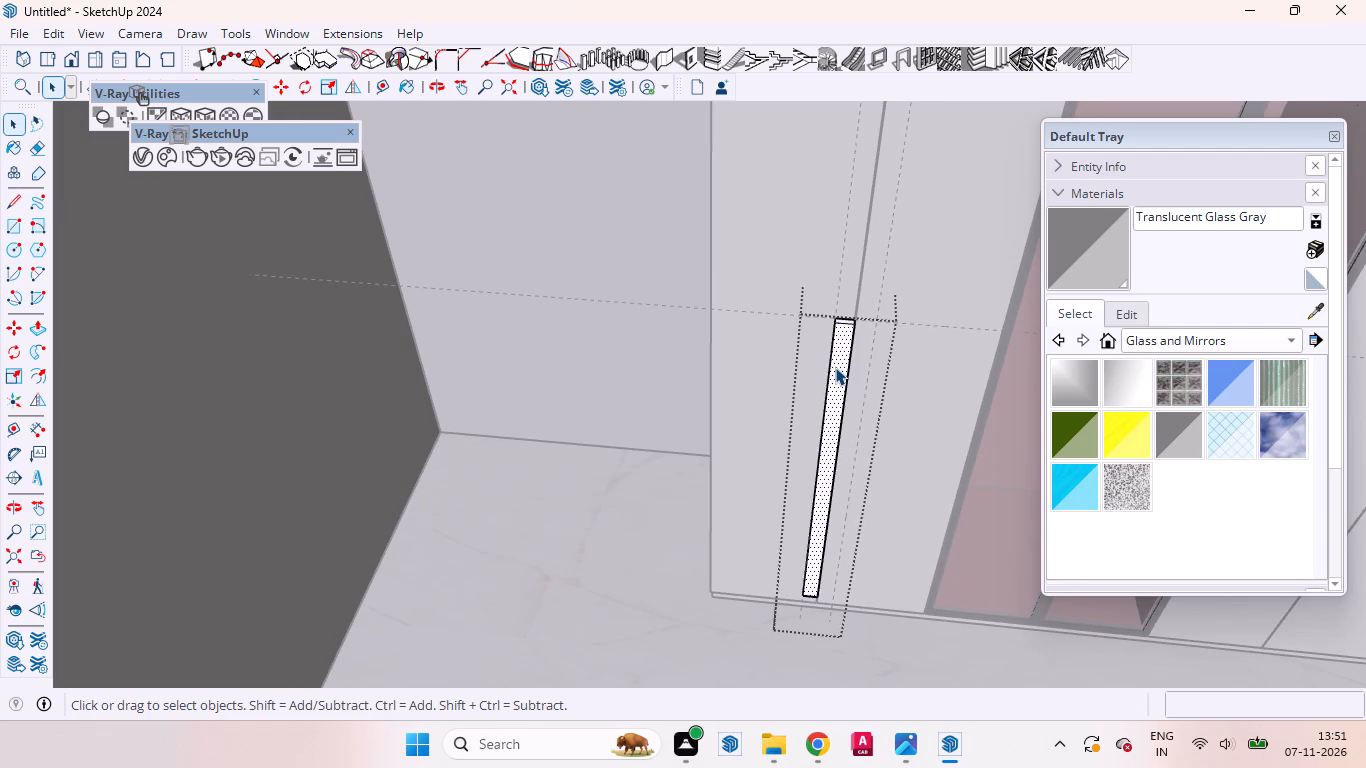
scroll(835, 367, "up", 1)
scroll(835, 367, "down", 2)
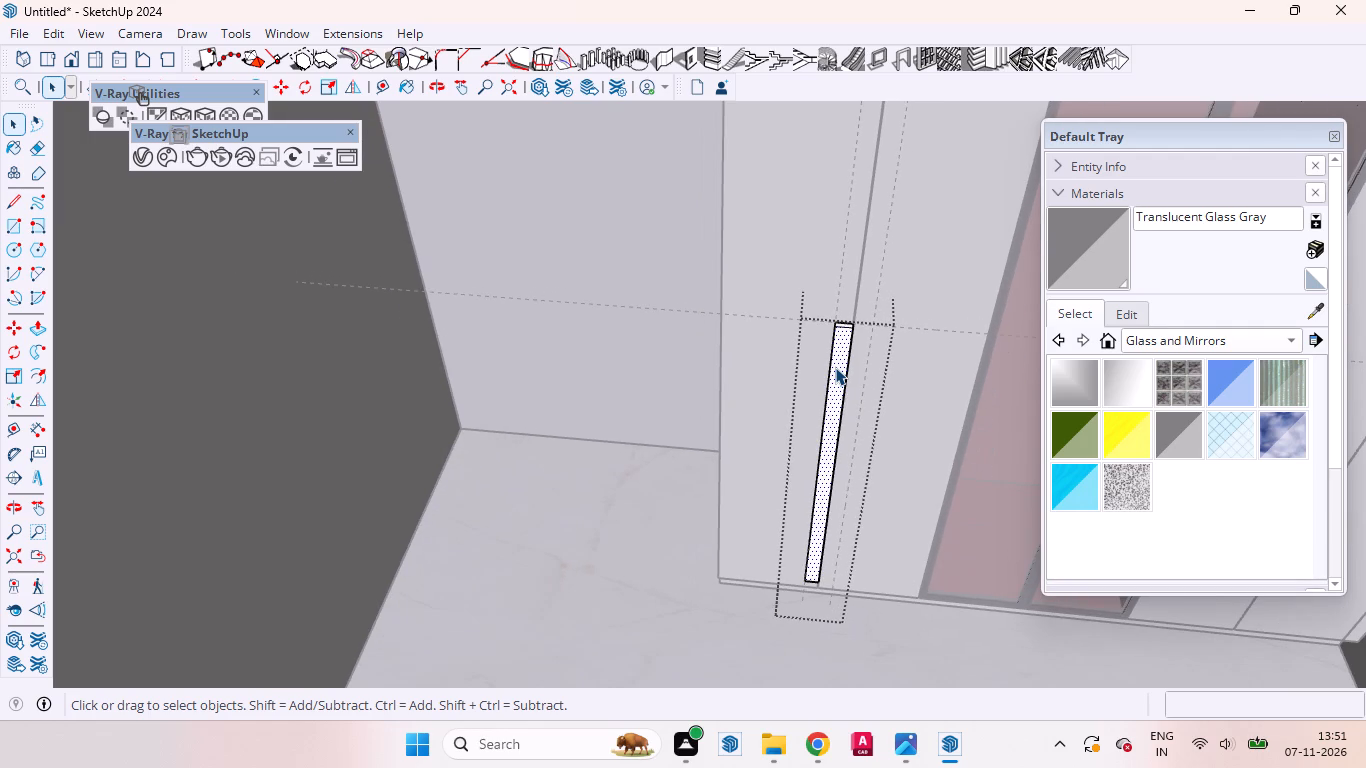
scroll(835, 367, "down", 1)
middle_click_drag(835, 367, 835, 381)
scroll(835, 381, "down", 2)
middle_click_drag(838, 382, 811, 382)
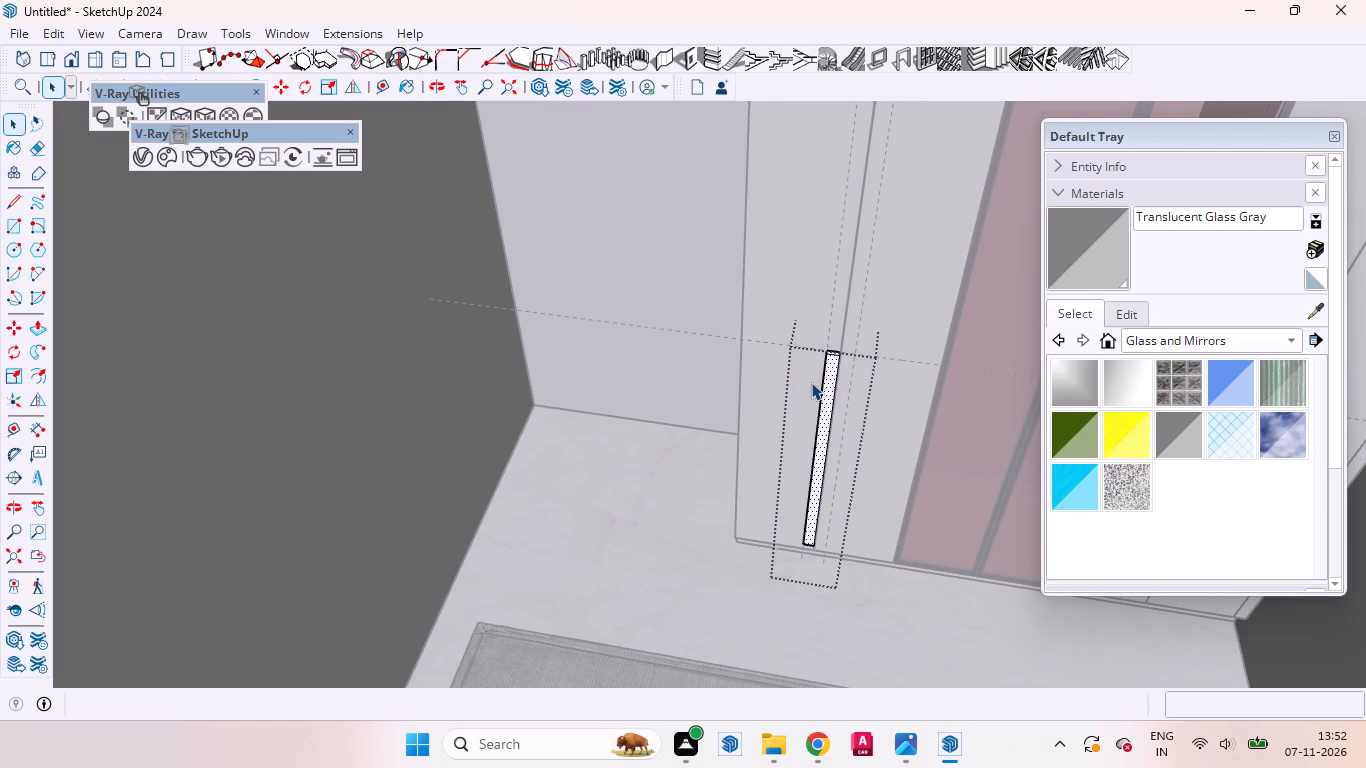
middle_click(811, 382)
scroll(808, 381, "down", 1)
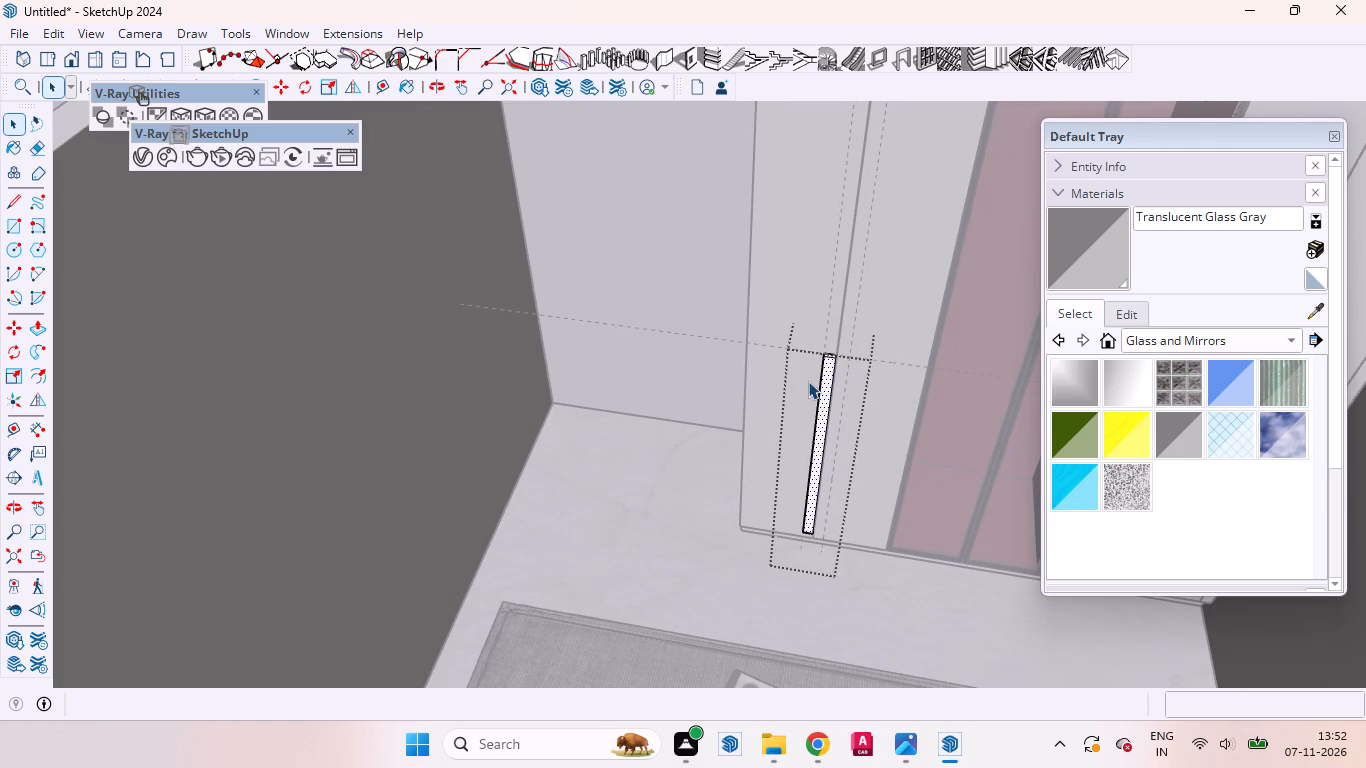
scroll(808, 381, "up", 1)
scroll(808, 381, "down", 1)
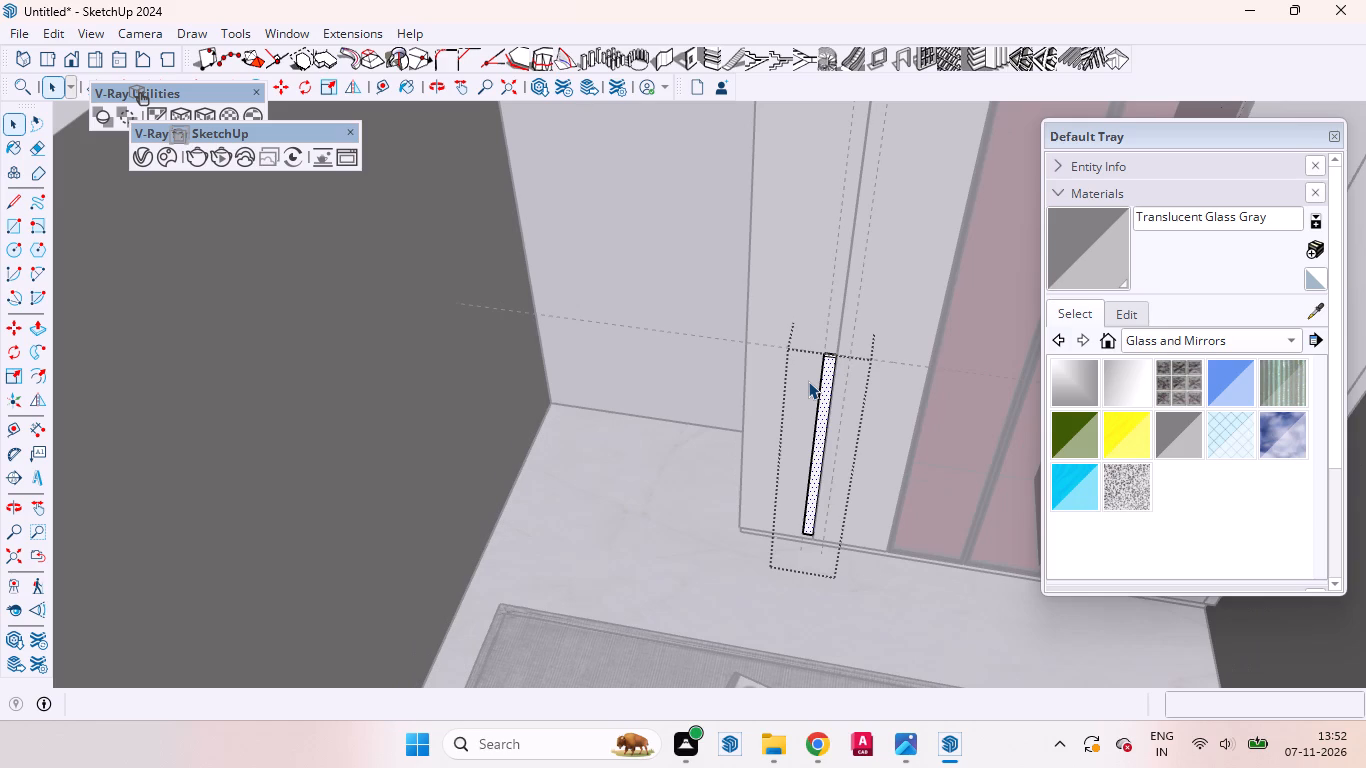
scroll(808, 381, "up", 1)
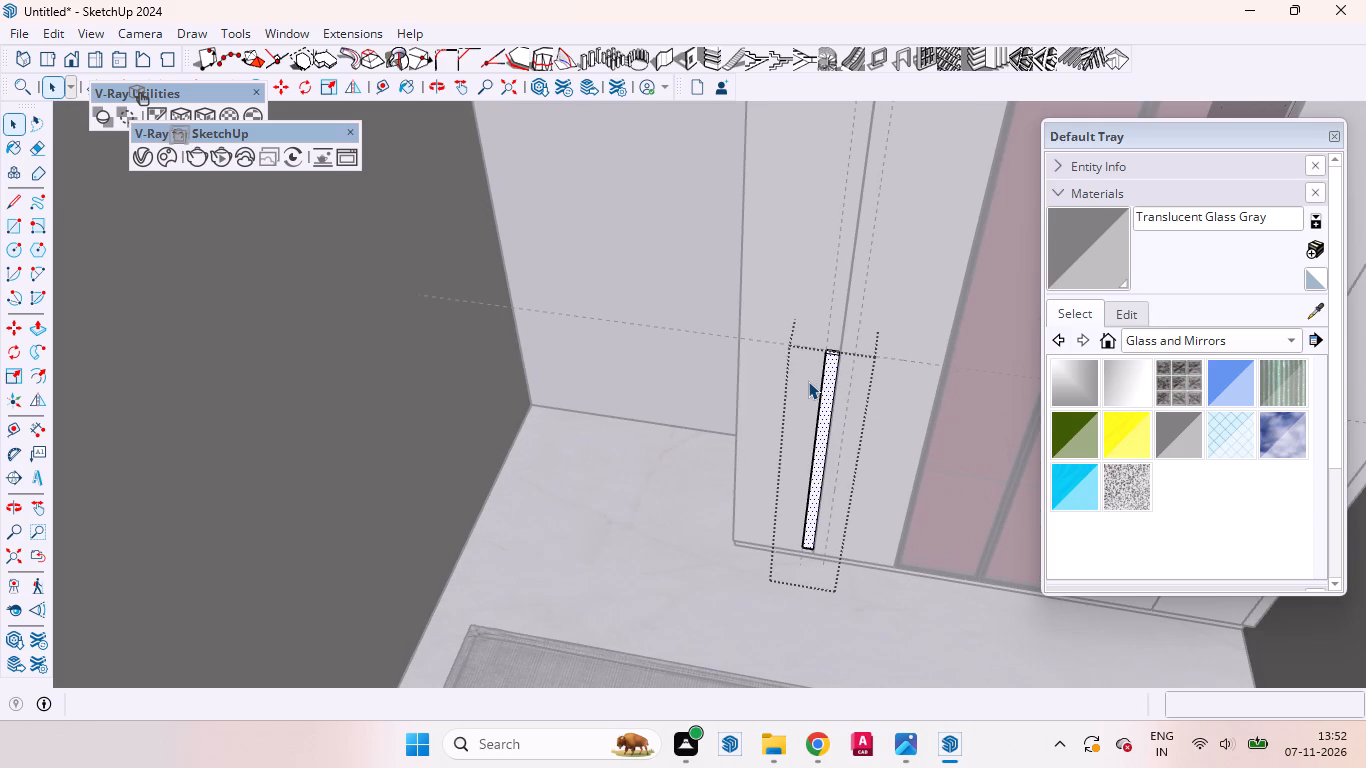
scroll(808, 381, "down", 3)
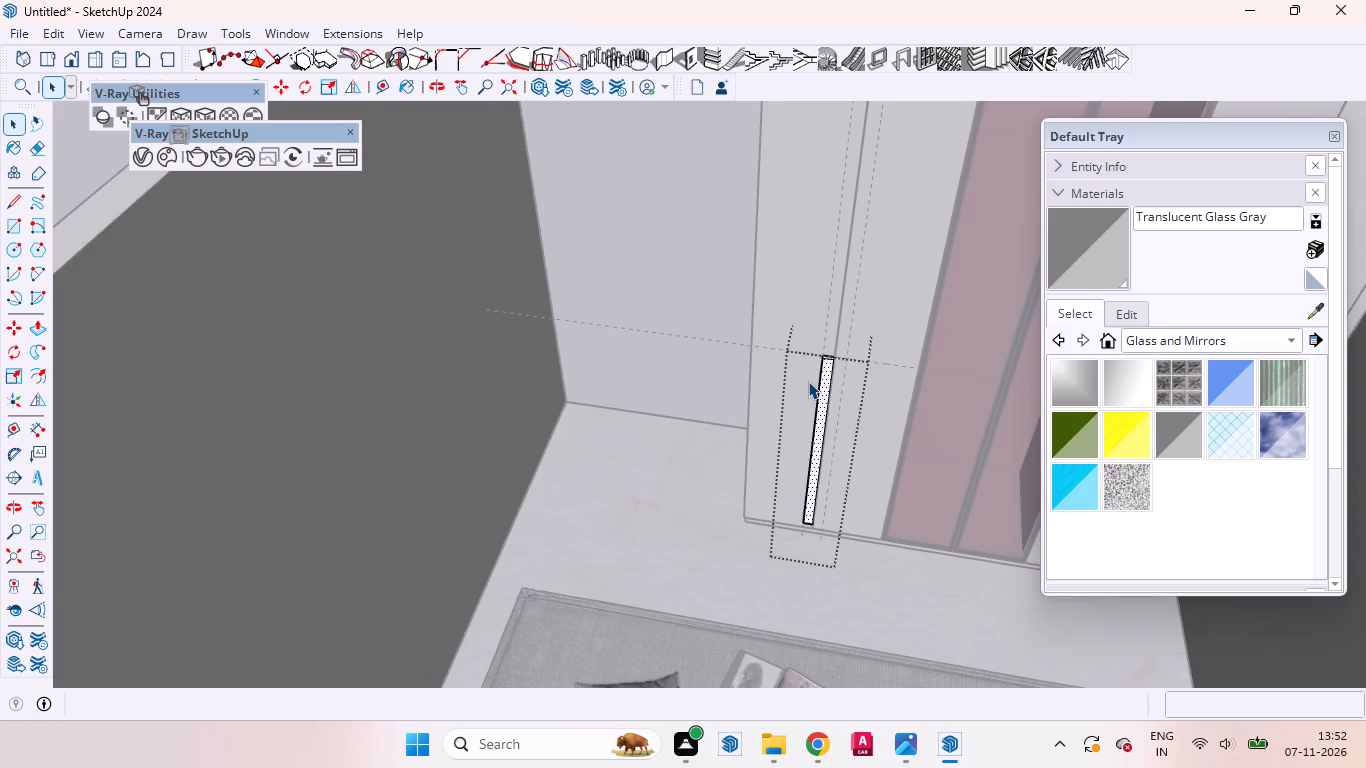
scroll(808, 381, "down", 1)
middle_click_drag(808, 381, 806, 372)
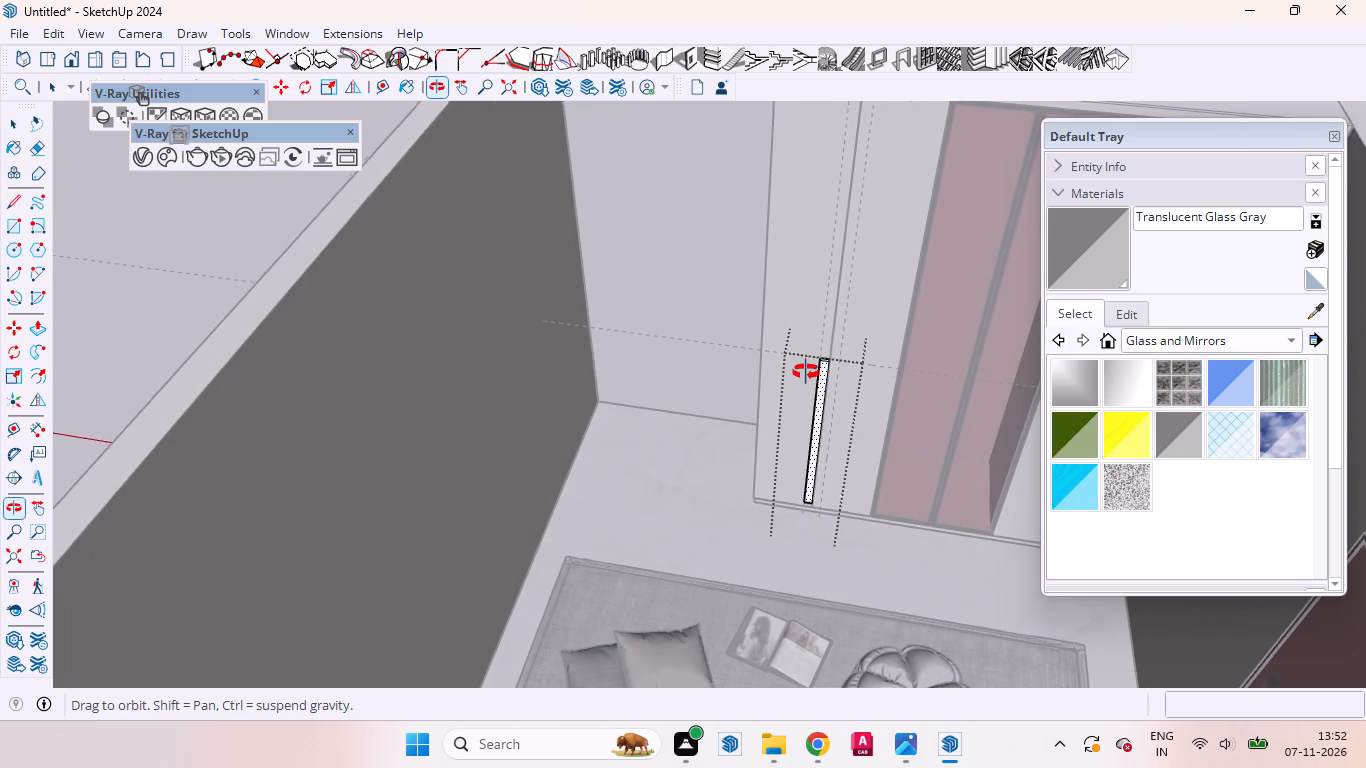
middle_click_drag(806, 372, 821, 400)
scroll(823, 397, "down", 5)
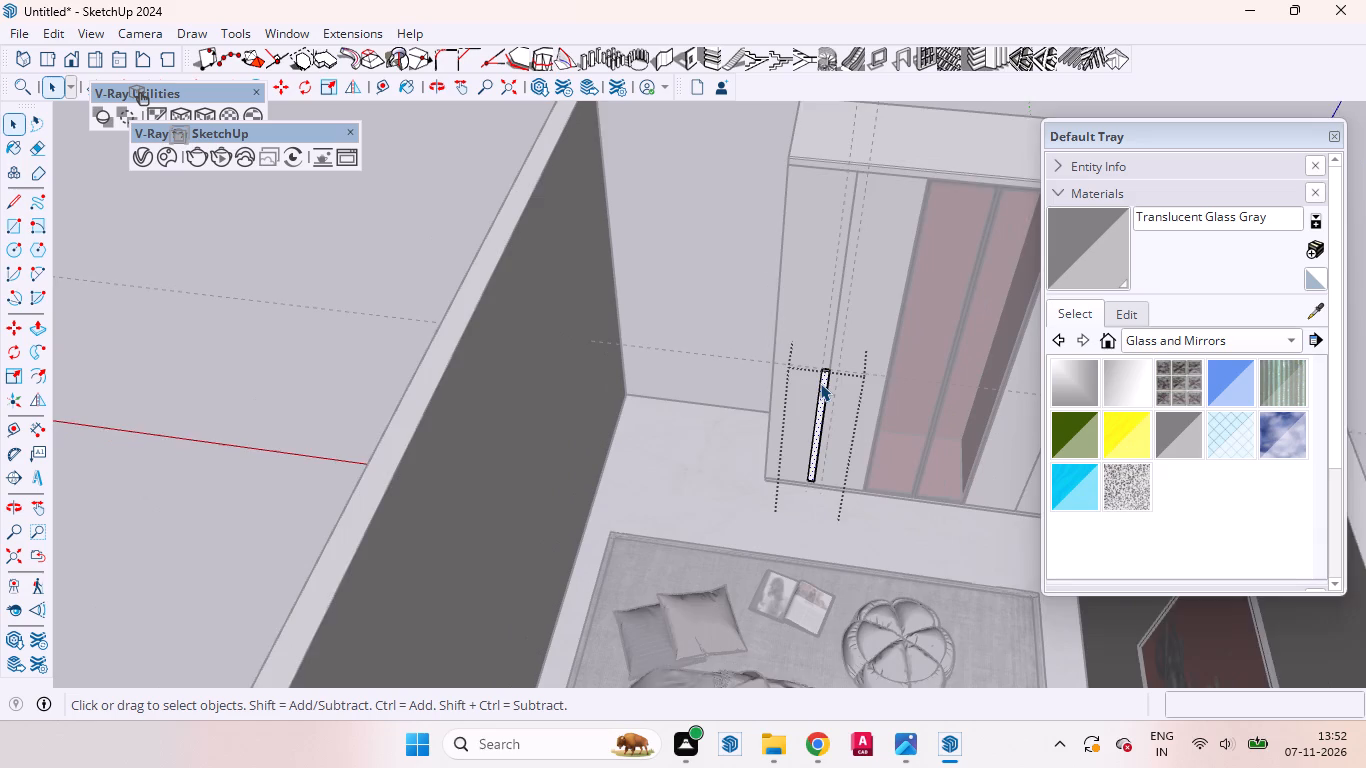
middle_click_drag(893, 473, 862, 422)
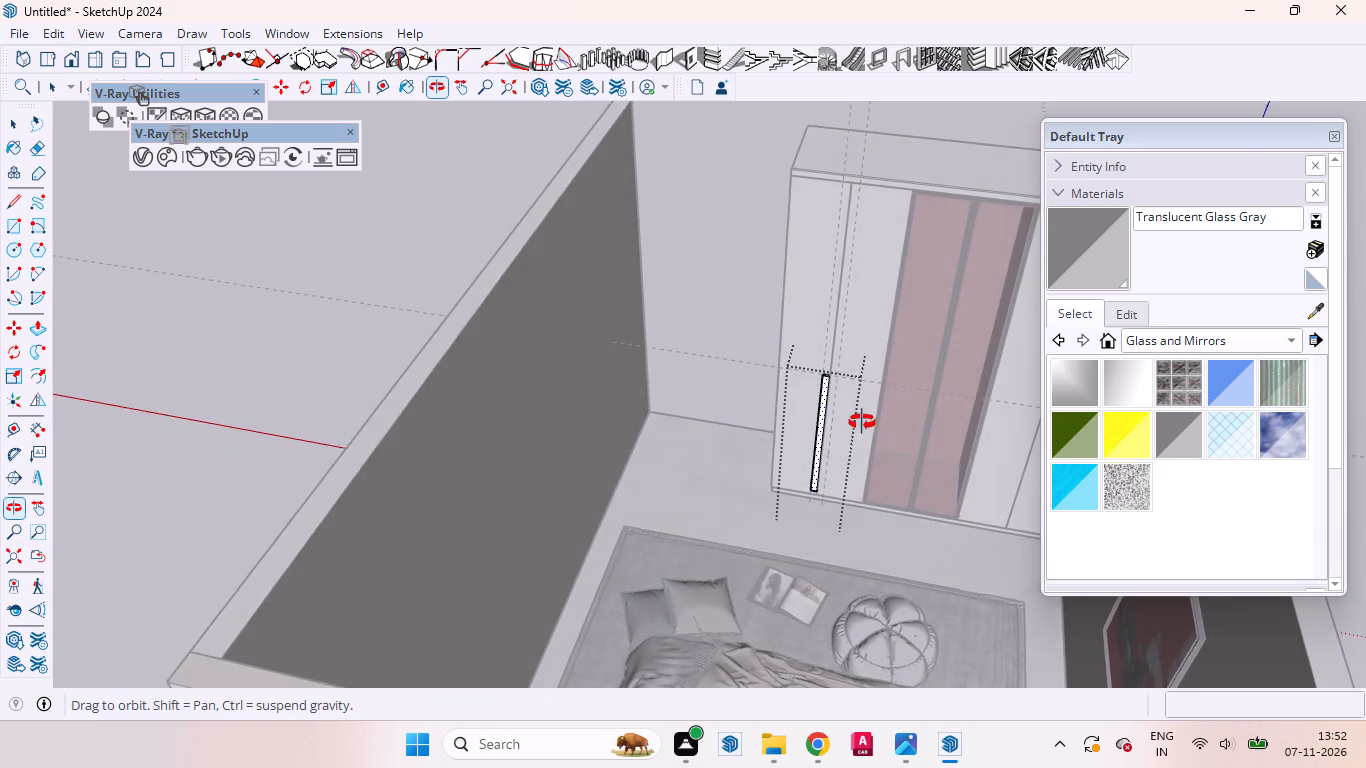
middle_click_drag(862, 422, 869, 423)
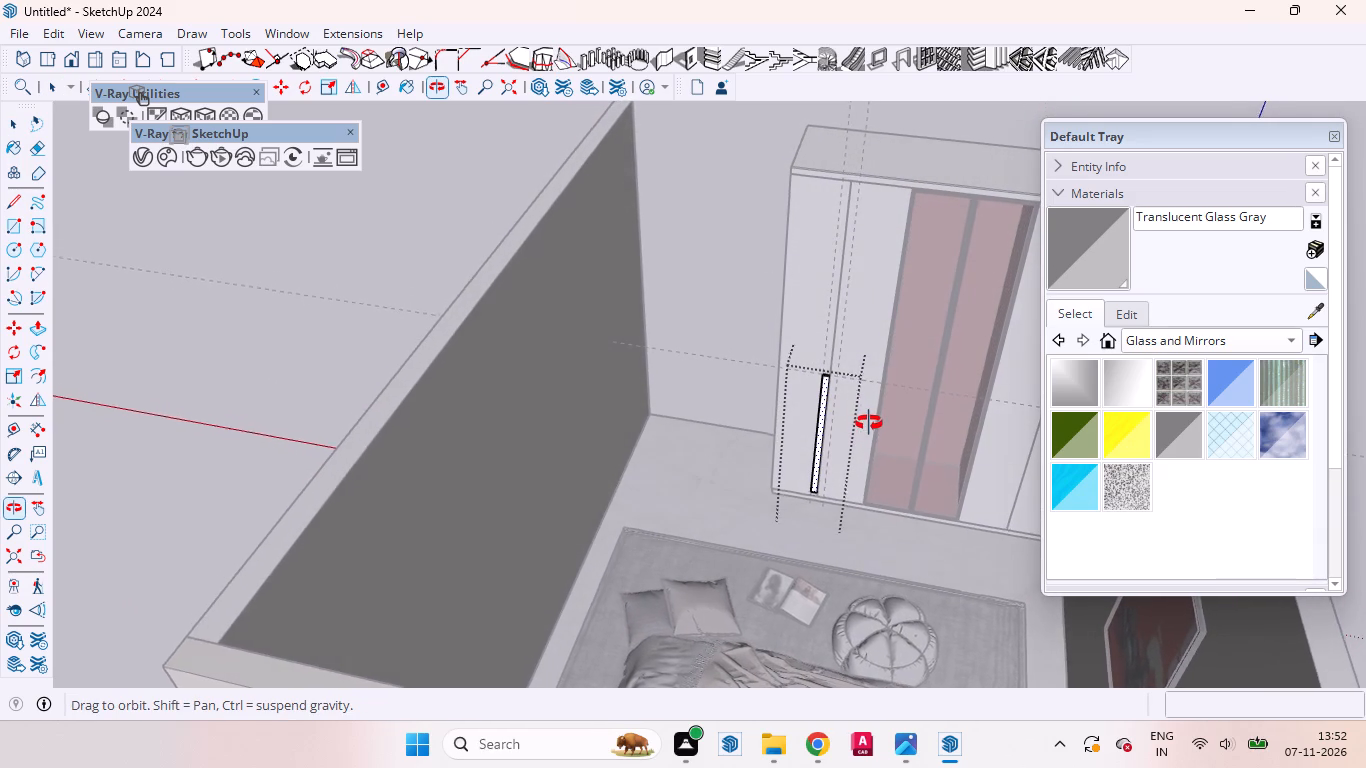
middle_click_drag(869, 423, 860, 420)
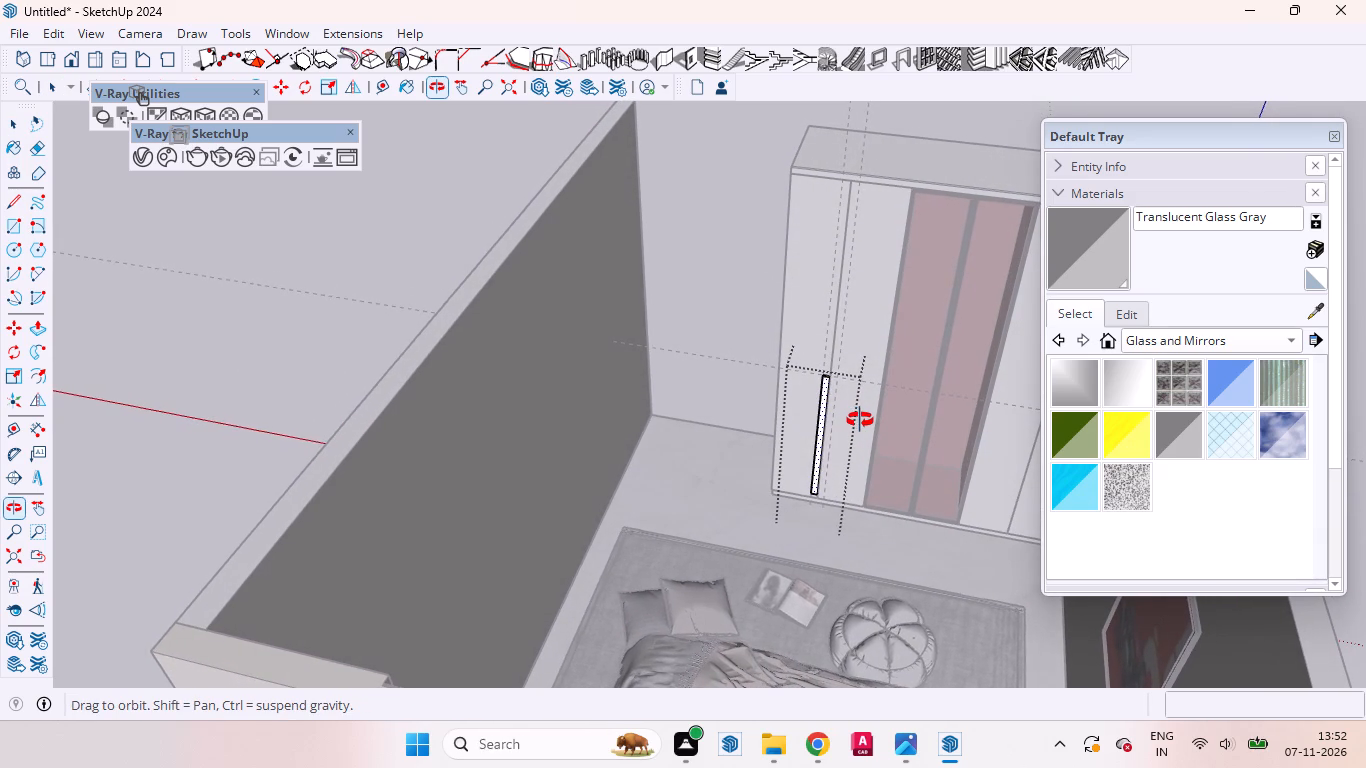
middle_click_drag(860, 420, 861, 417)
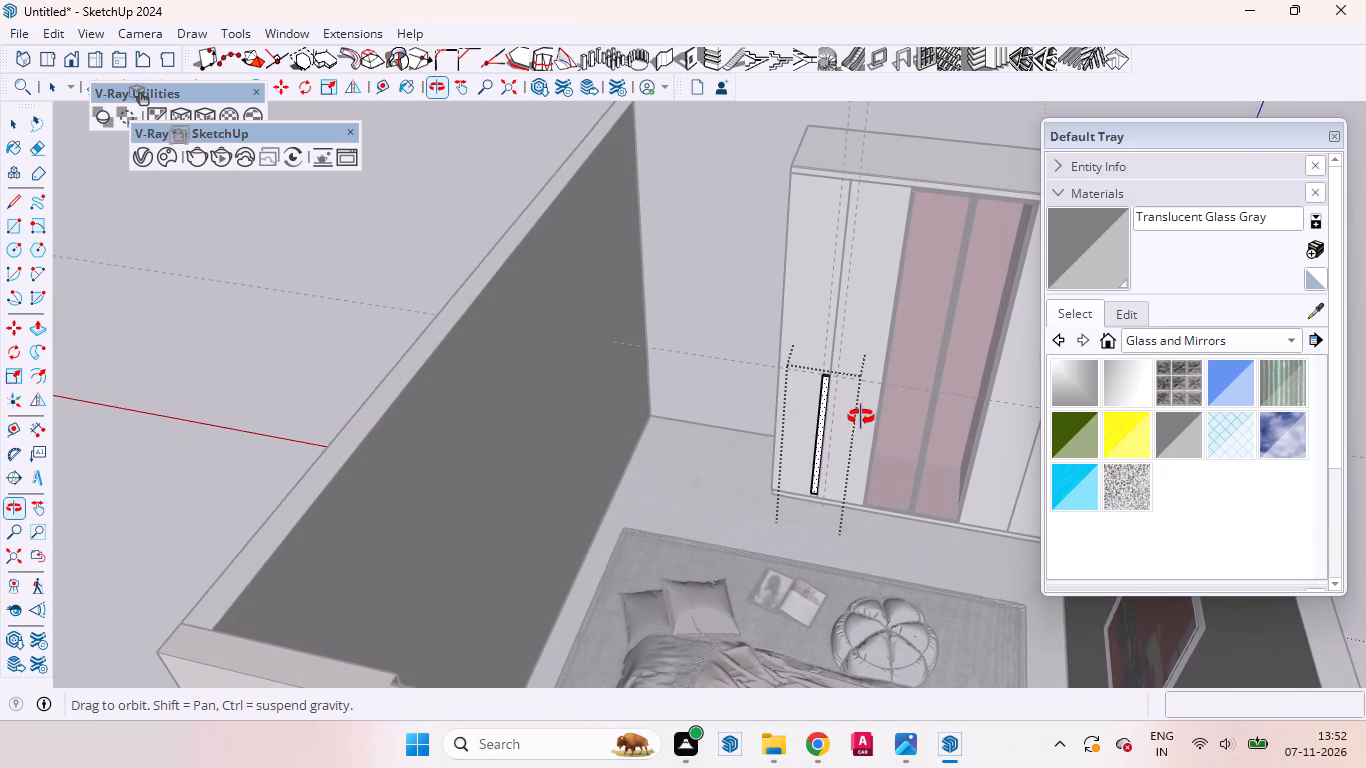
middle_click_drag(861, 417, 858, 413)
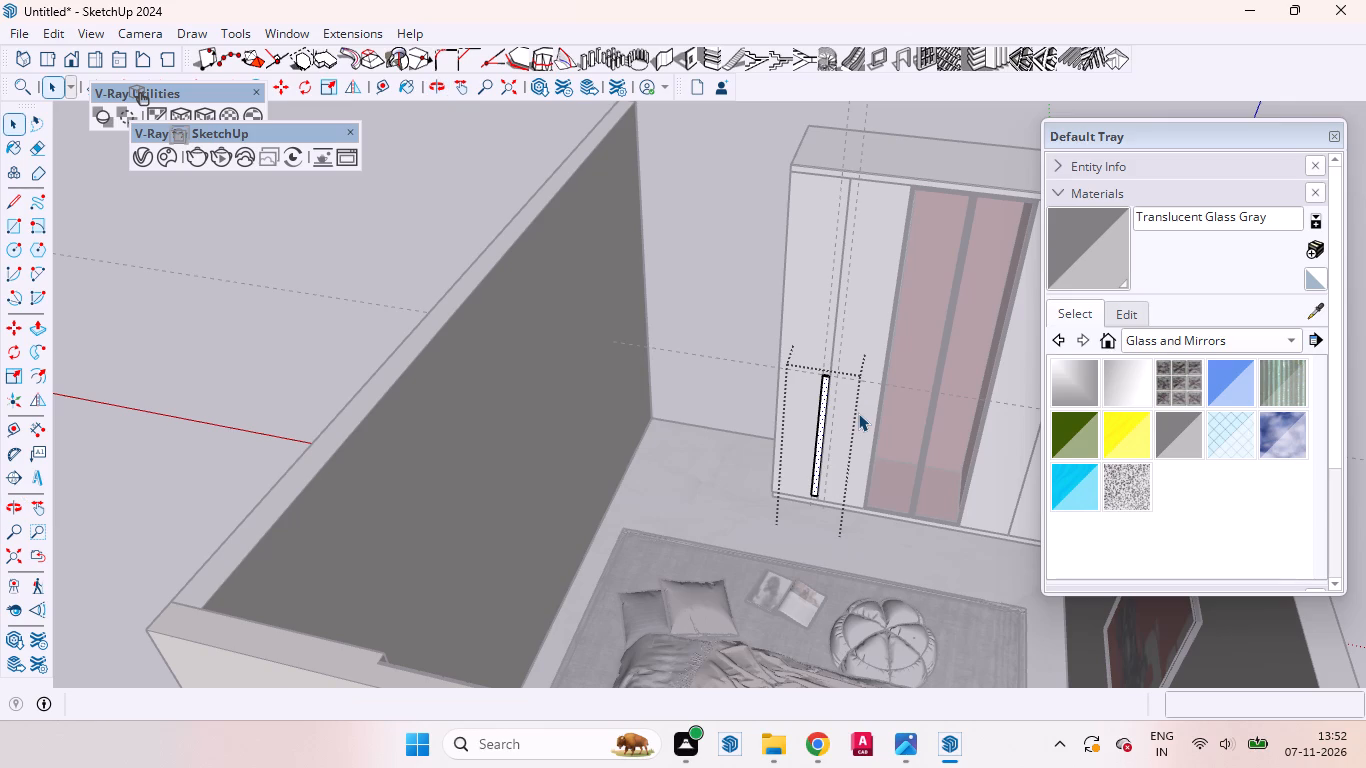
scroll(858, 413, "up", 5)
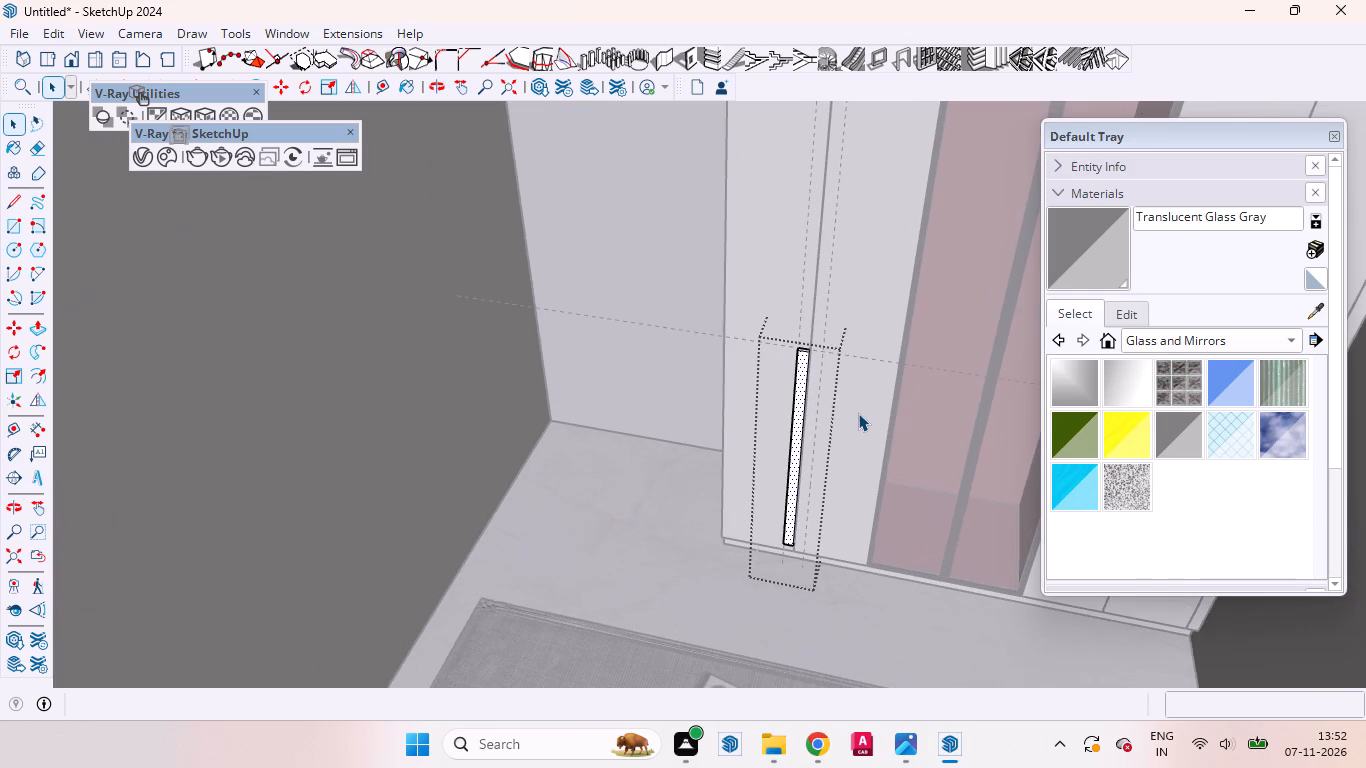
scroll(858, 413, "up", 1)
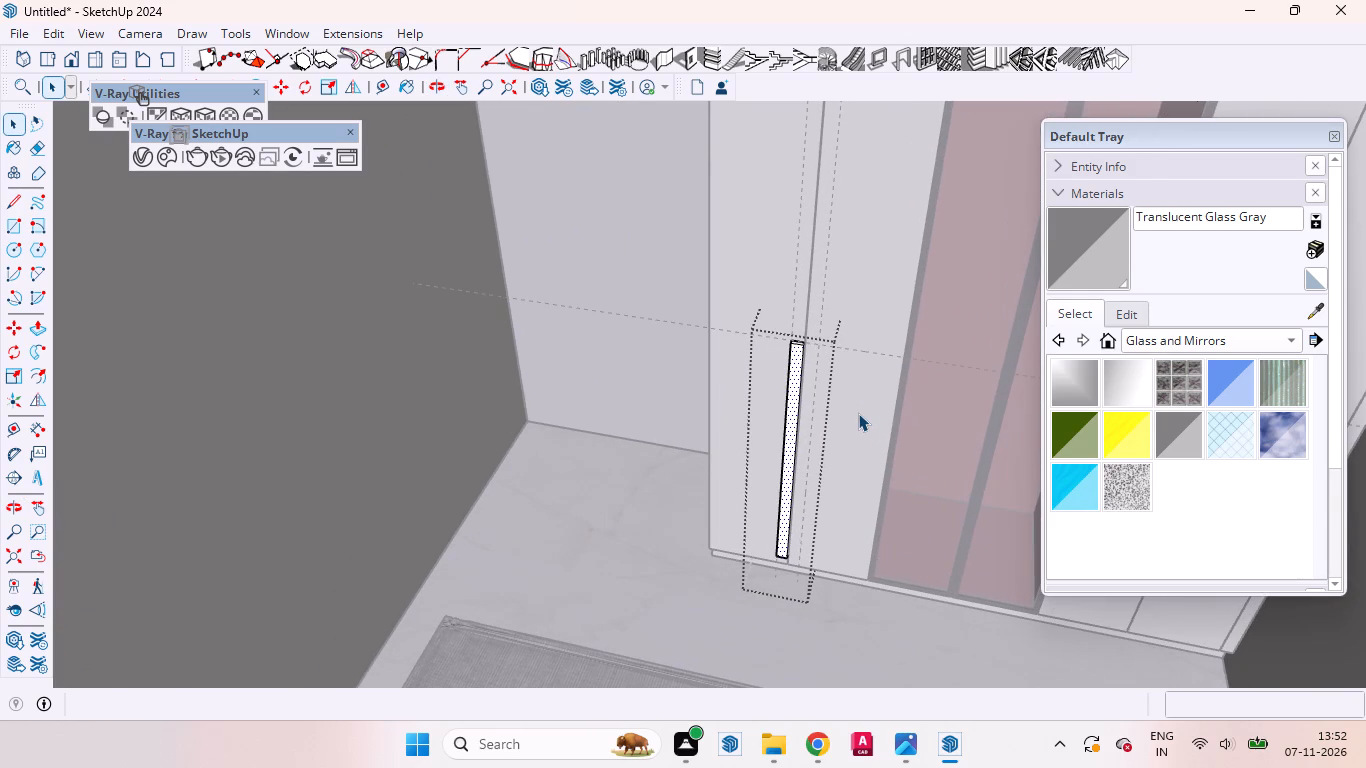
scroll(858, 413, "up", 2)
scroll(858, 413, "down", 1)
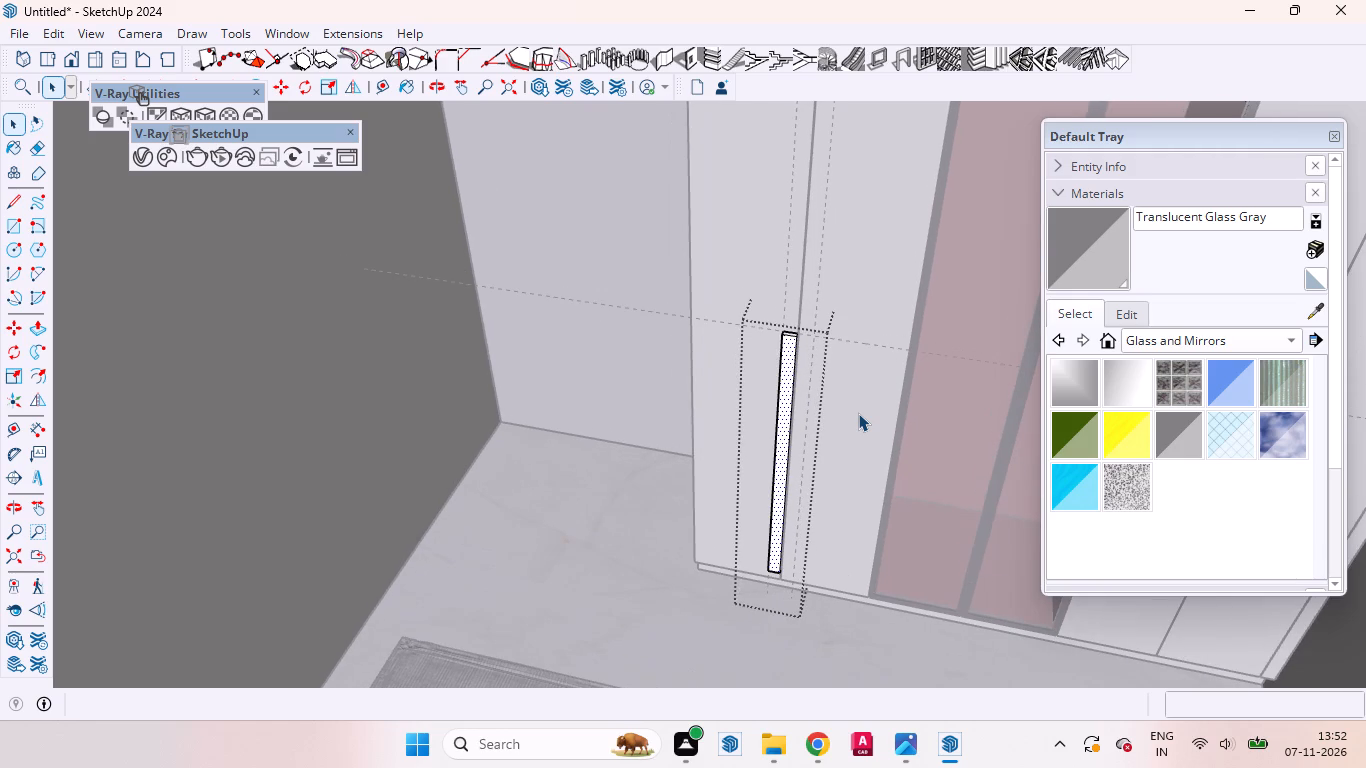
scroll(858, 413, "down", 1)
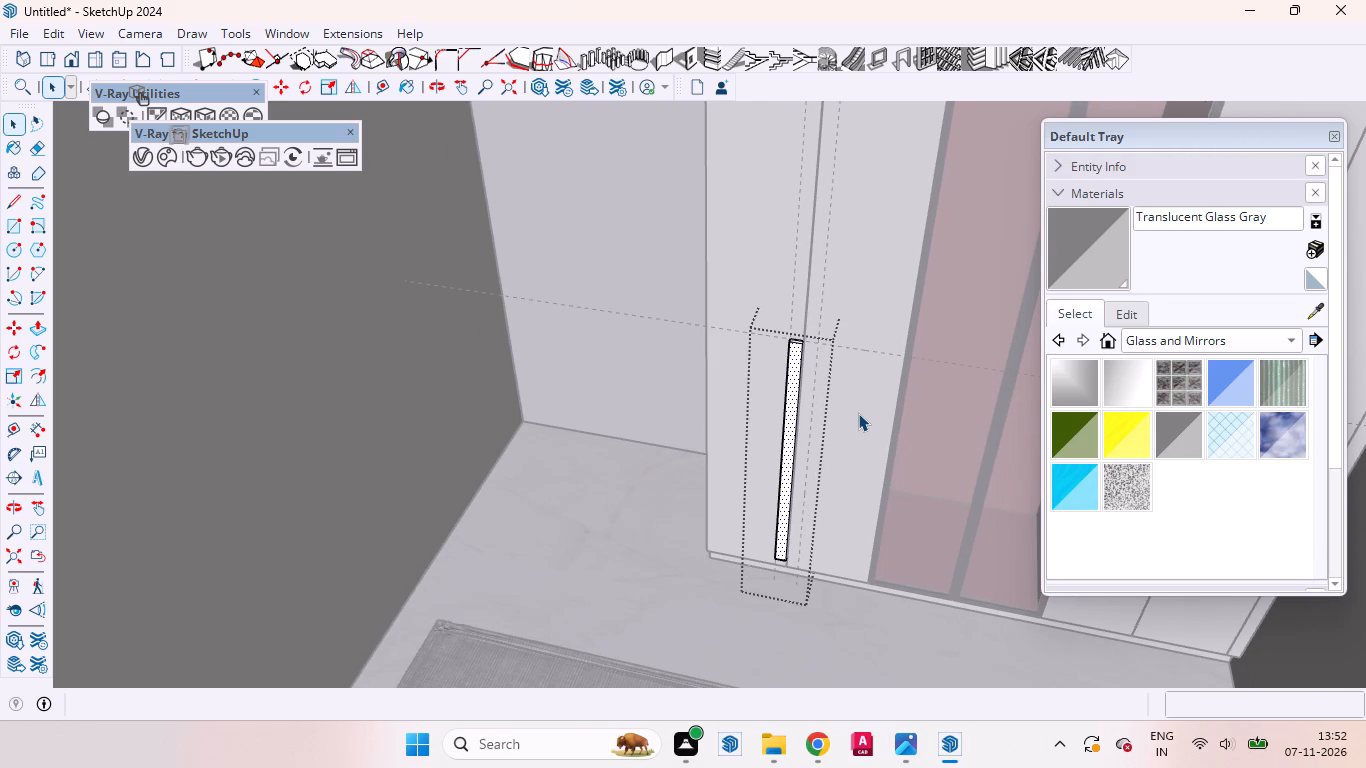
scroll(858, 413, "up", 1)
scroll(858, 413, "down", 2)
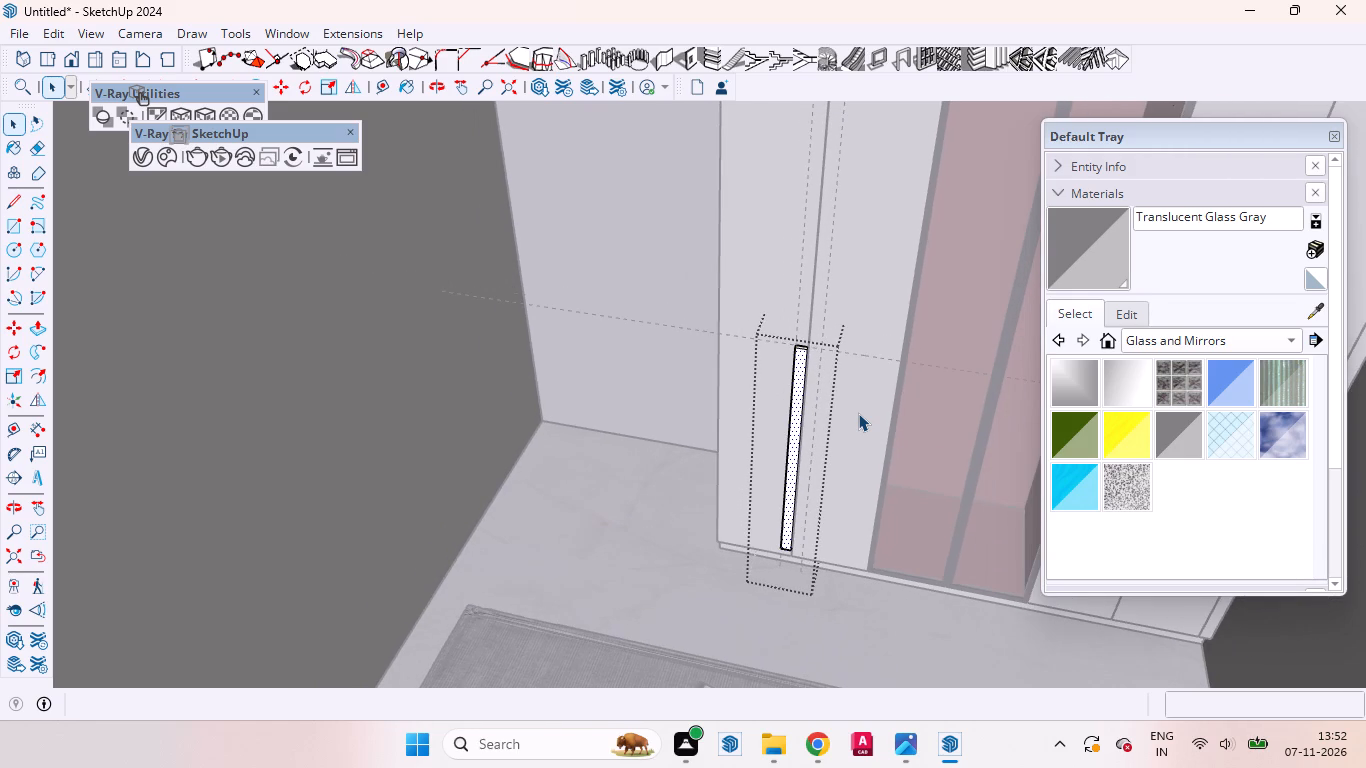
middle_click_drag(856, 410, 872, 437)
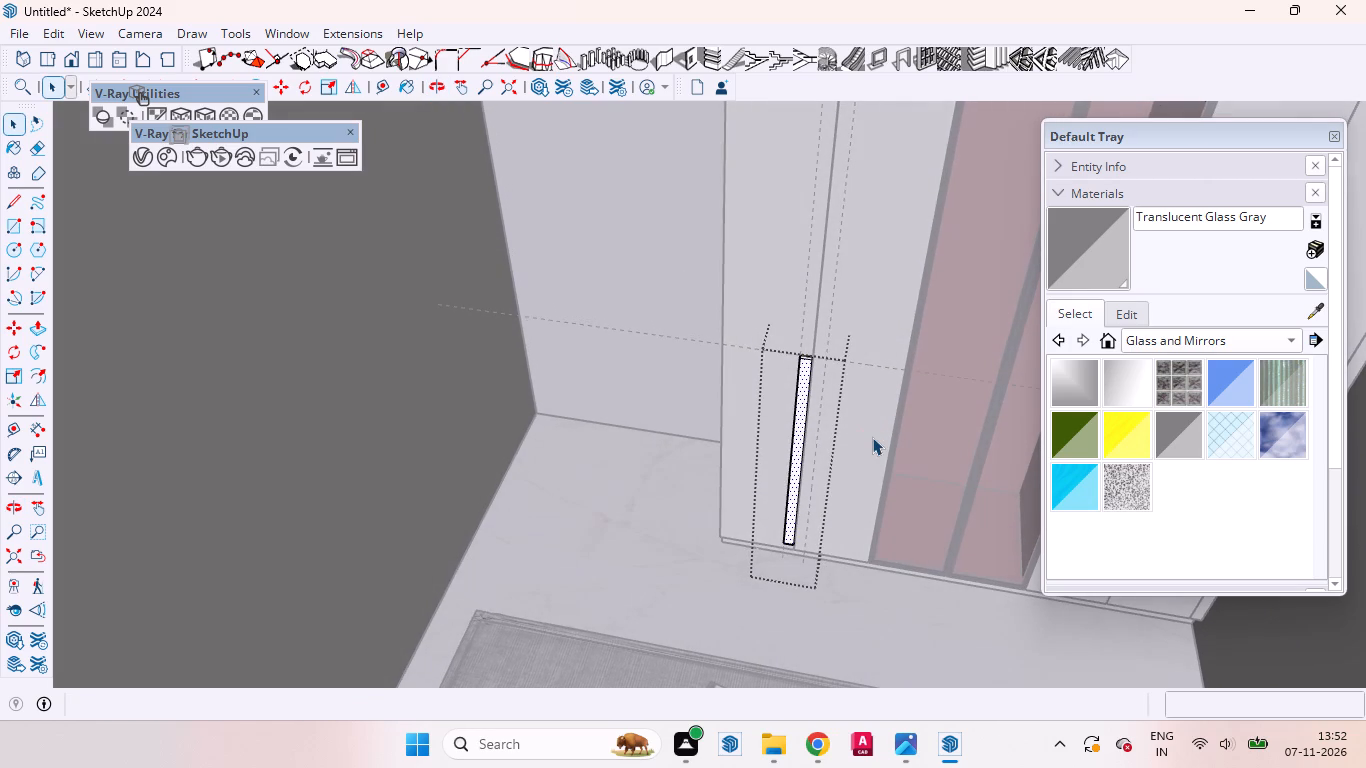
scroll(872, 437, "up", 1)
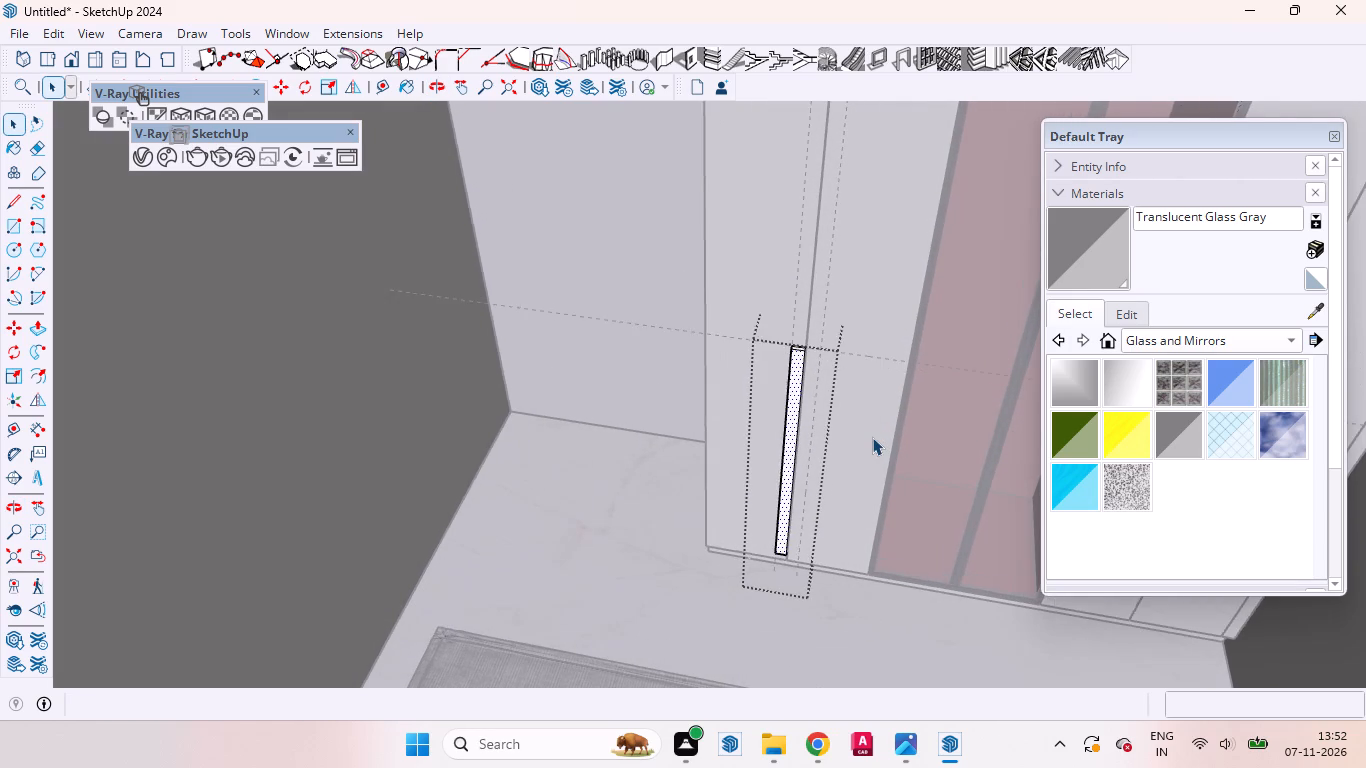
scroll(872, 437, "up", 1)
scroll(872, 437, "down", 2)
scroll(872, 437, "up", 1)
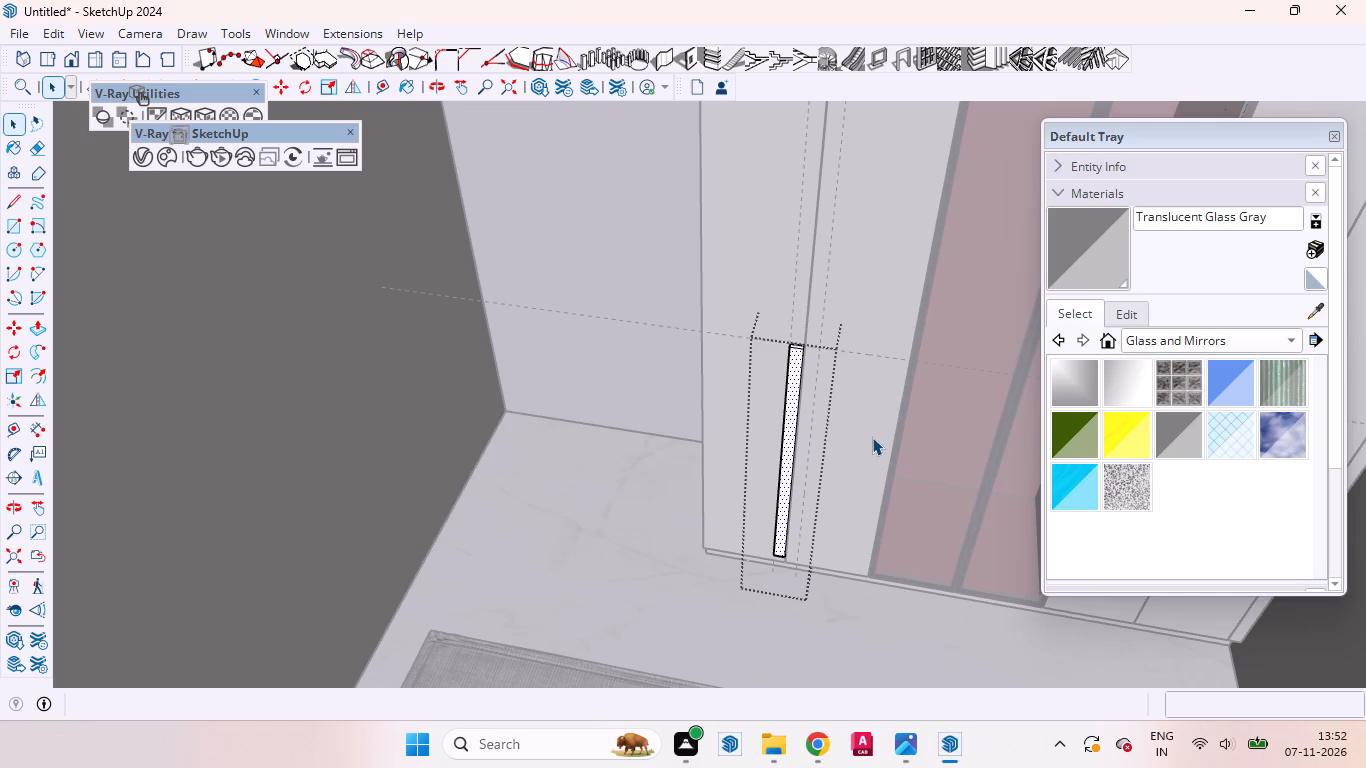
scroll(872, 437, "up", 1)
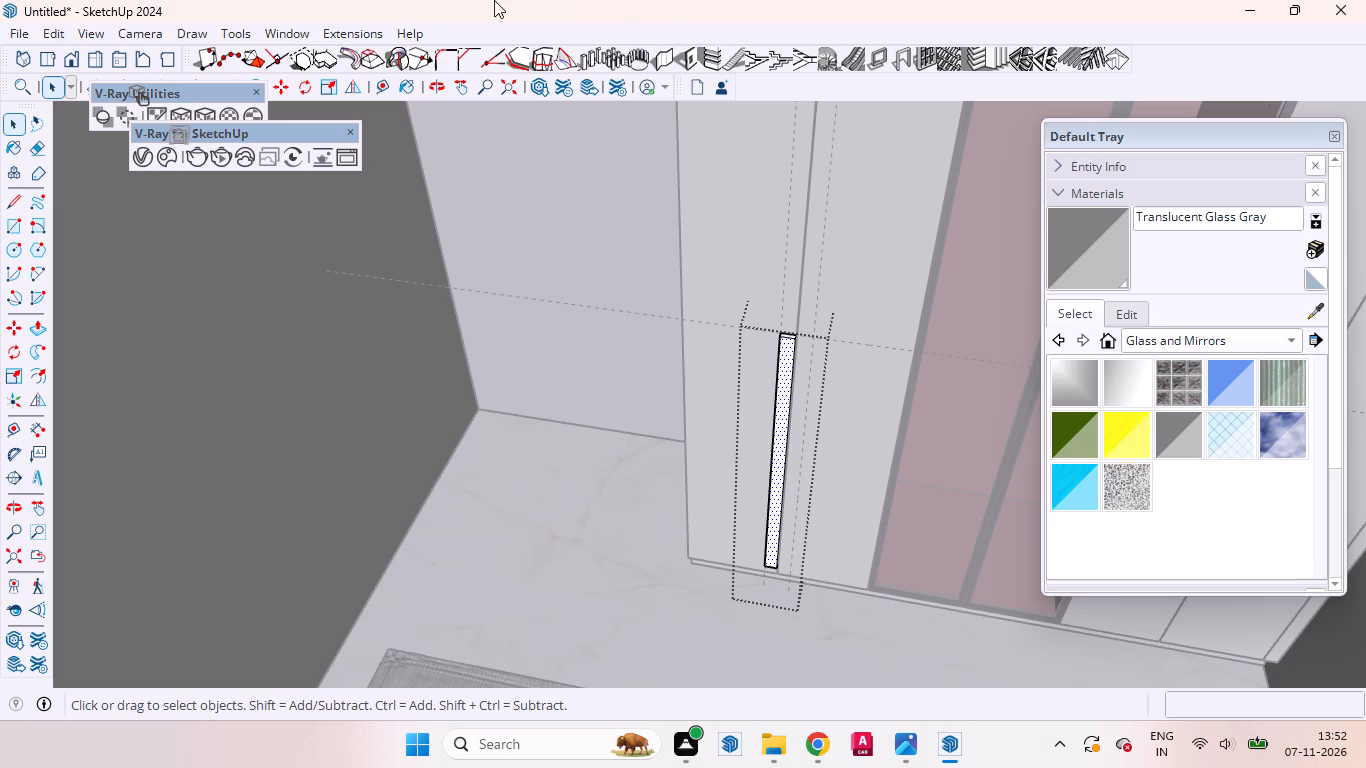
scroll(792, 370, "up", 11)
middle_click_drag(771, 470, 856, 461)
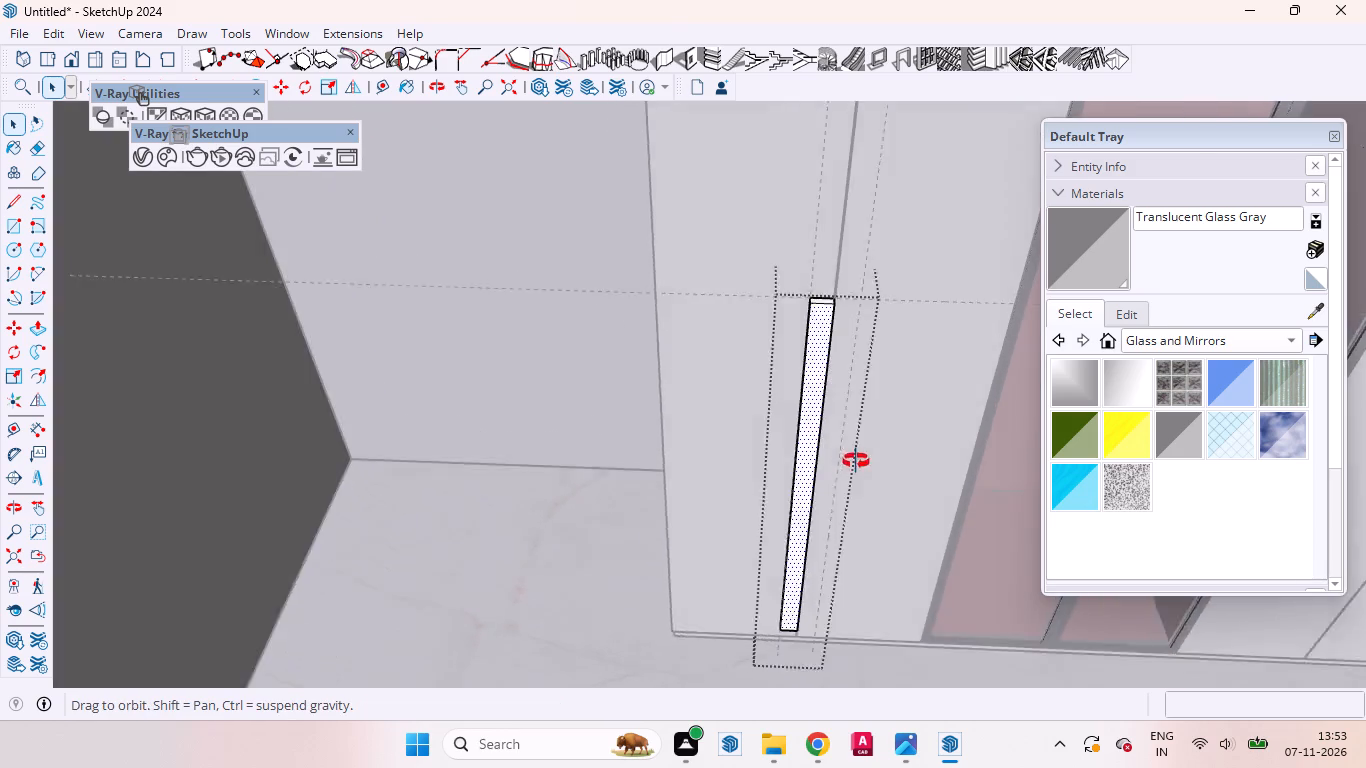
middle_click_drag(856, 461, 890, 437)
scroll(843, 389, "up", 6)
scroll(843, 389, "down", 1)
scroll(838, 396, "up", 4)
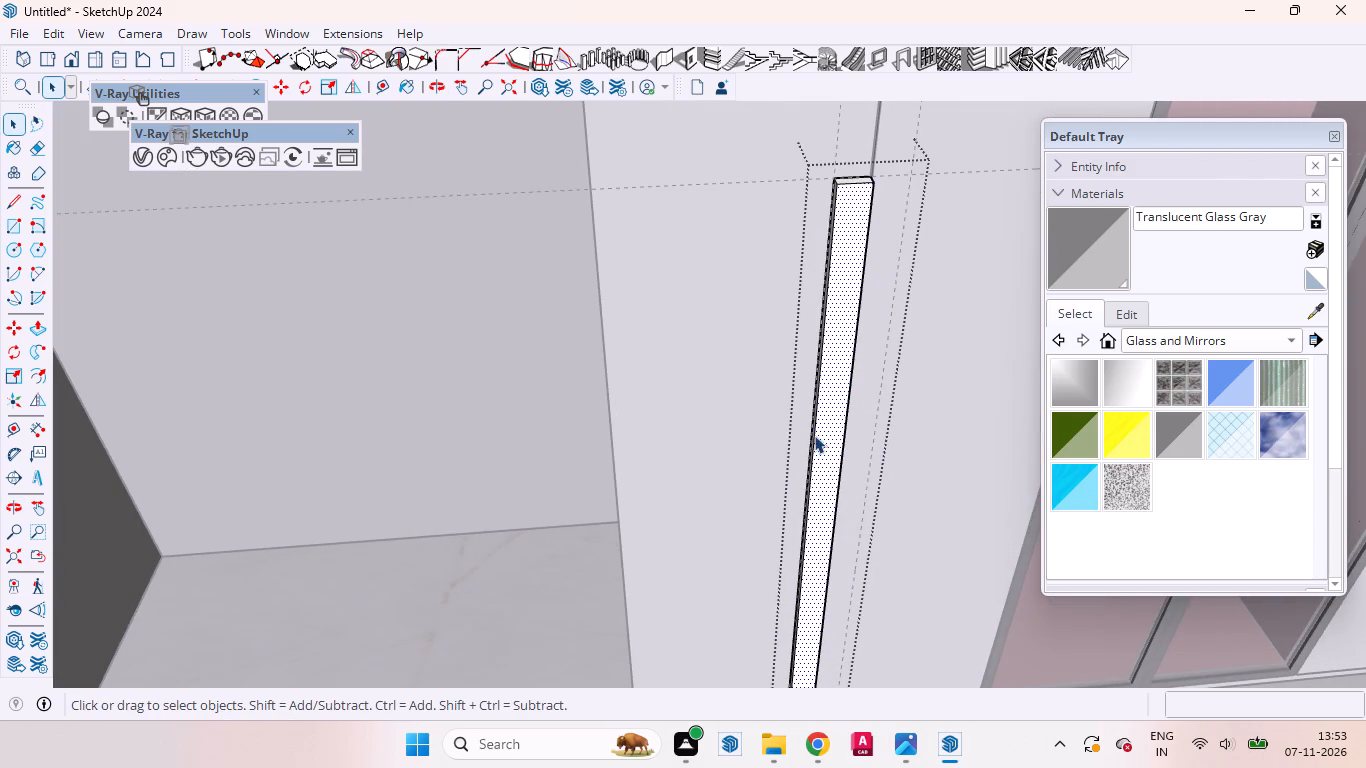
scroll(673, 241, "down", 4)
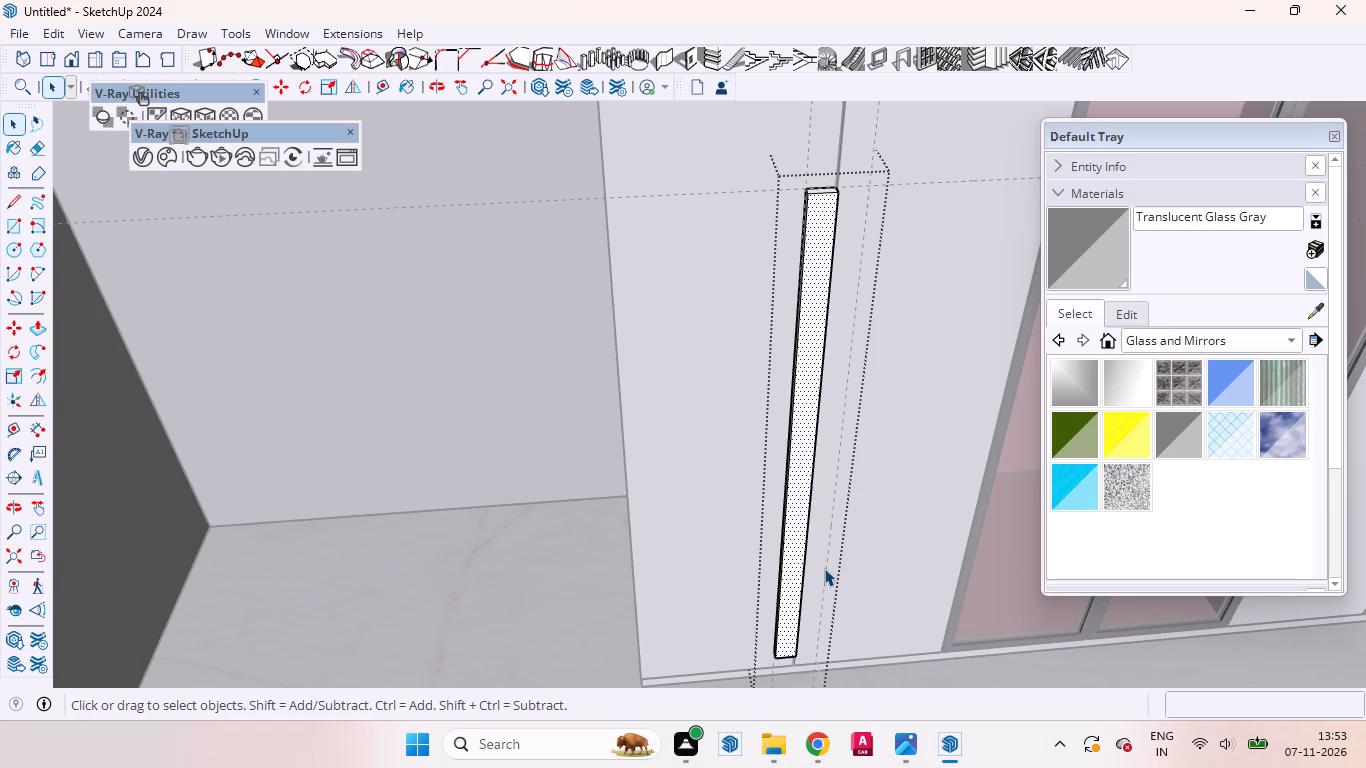
Place a vertical guide along the middle of the narrow strip's front face, about 15/16" from its long edge.
key("t")
scroll(817, 690, "up", 6)
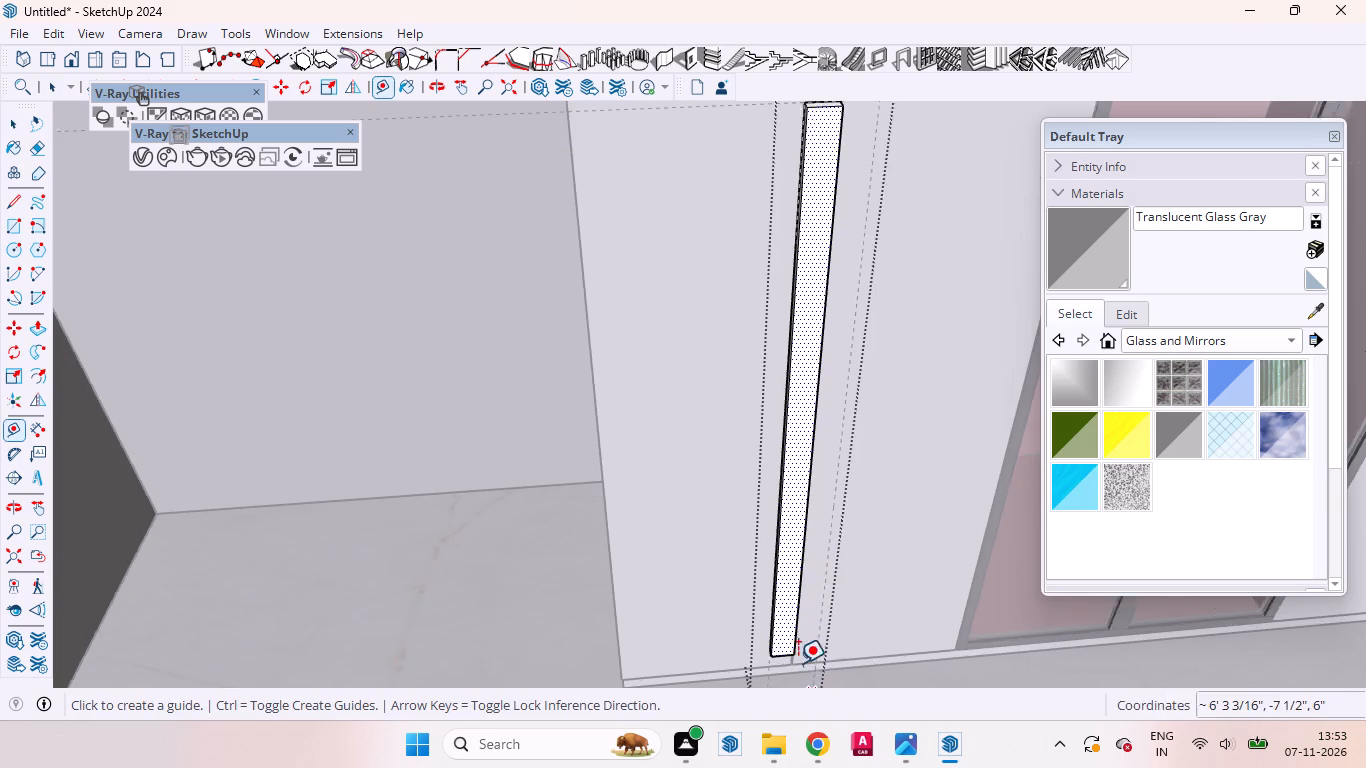
scroll(798, 663, "up", 3)
left_click(758, 565)
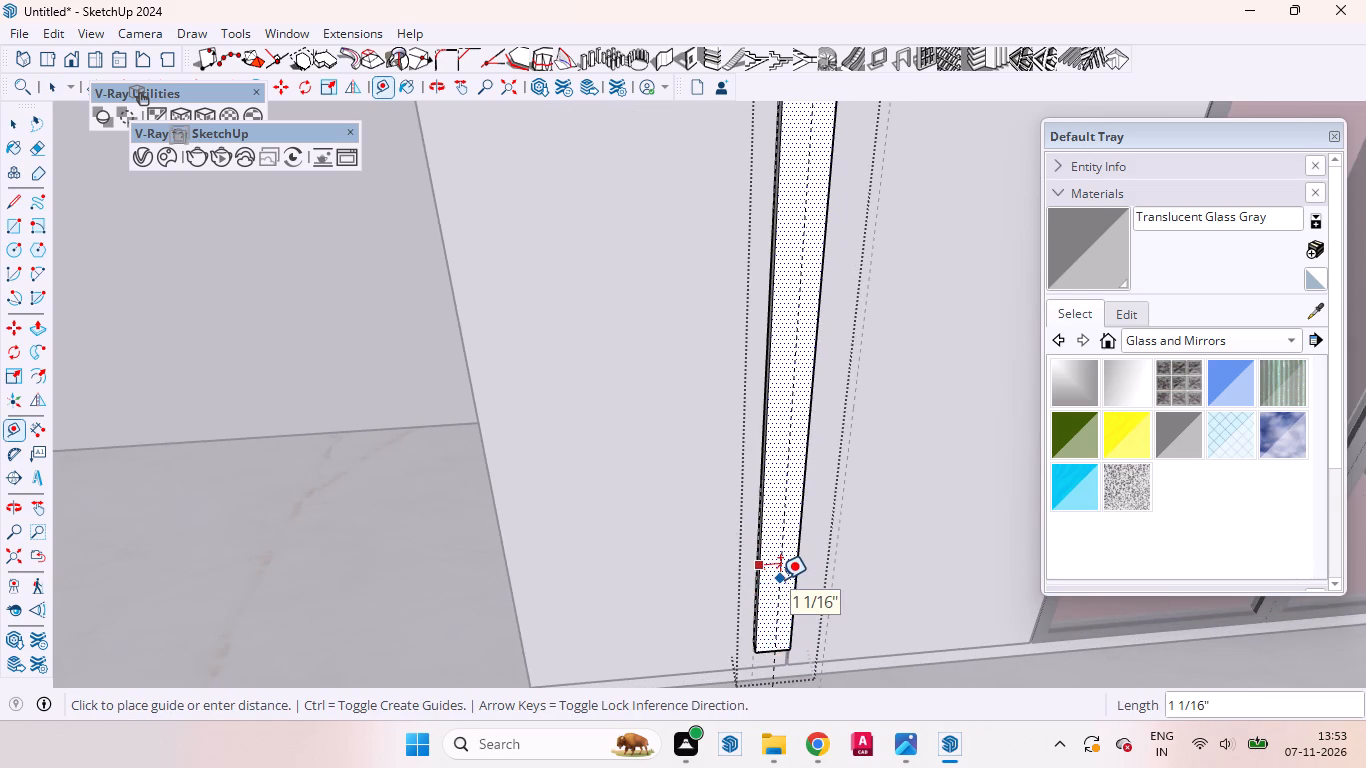
left_click(778, 650)
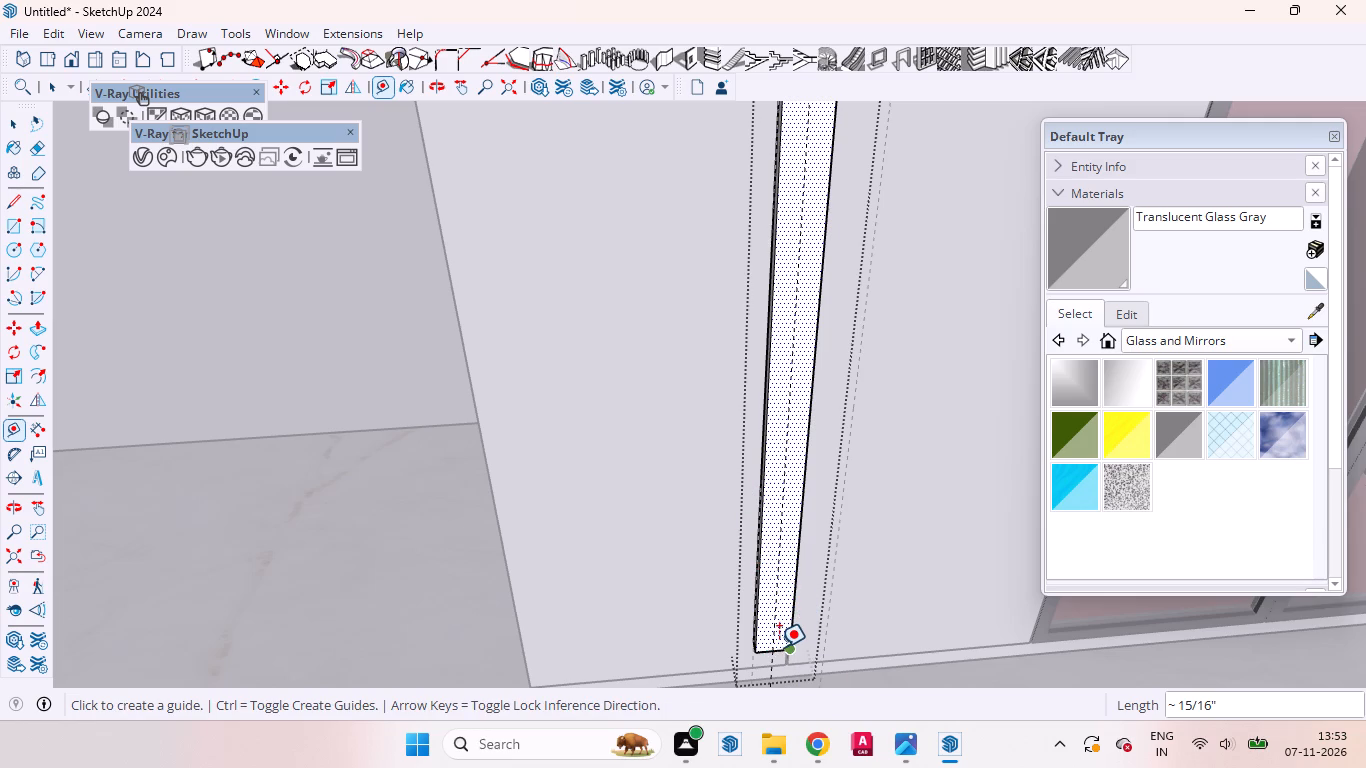
left_click(779, 647)
key("space")
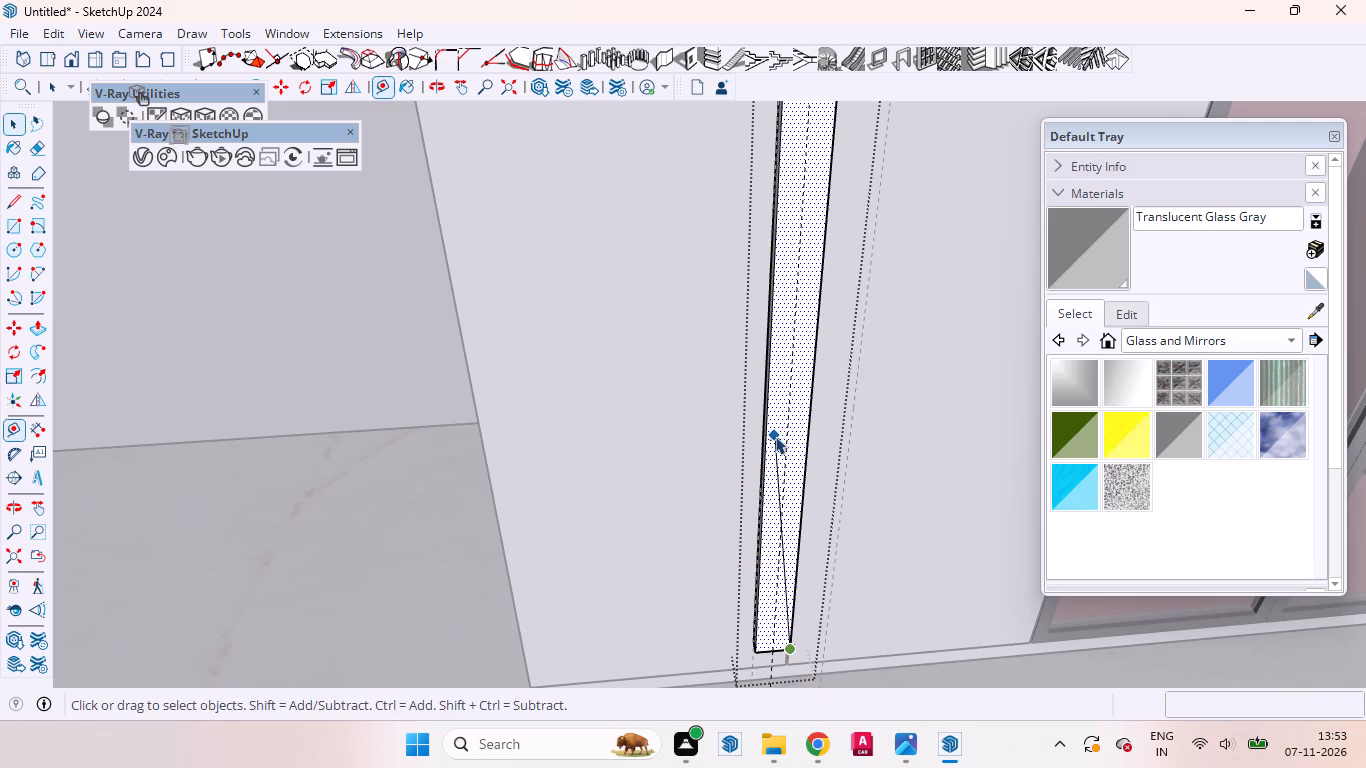
Place a horizontal guide across the strip about 1' 4 13/16" above its bottom edge.
key("t")
scroll(769, 653, "up", 13)
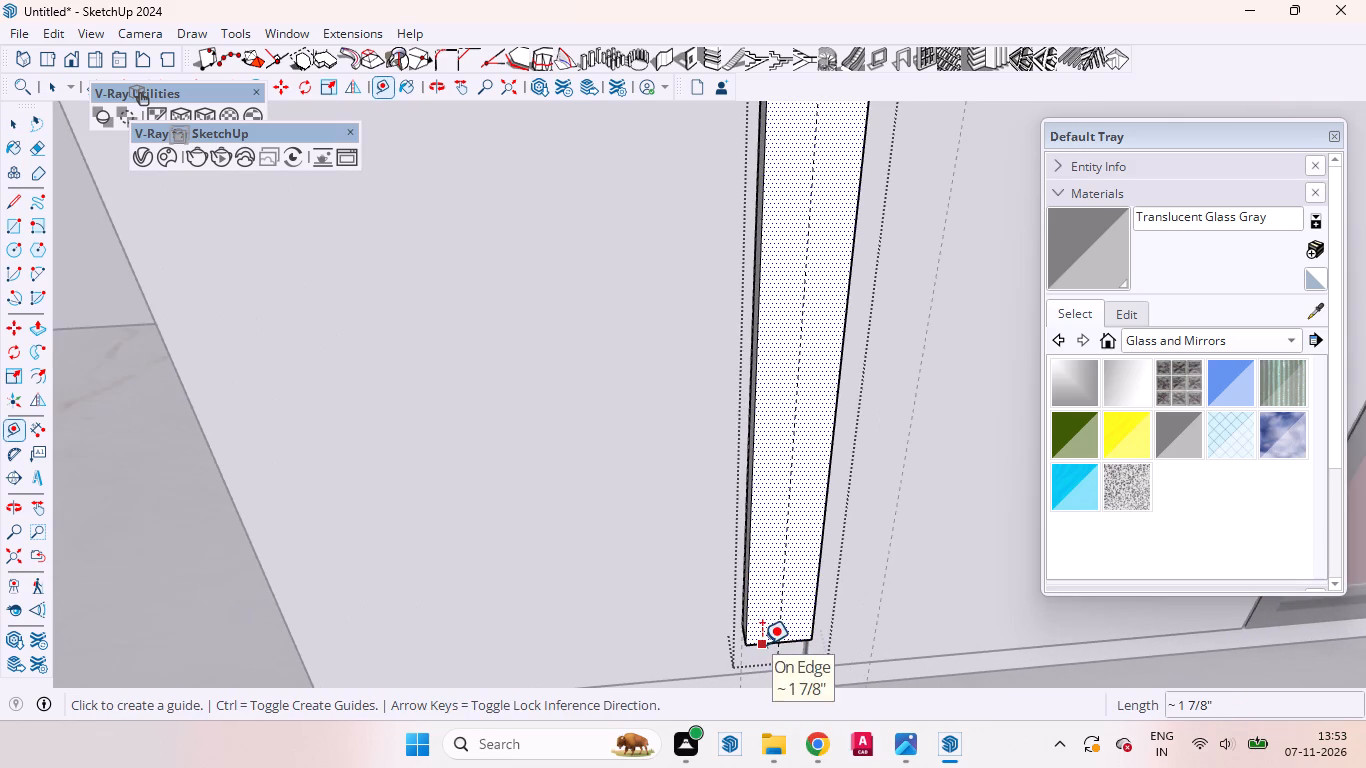
left_click(762, 644)
scroll(776, 366, "down", 9)
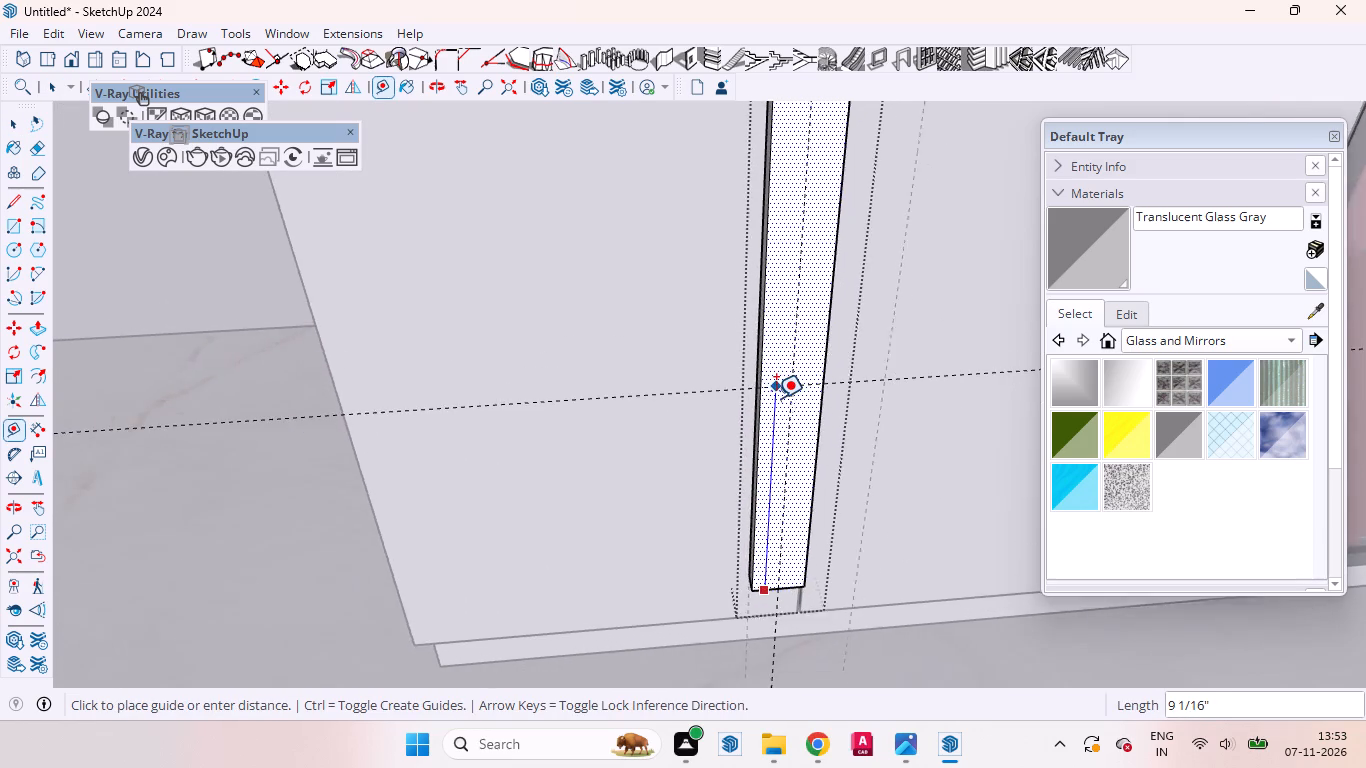
scroll(776, 398, "down", 12)
scroll(776, 398, "up", 2)
scroll(776, 398, "down", 3)
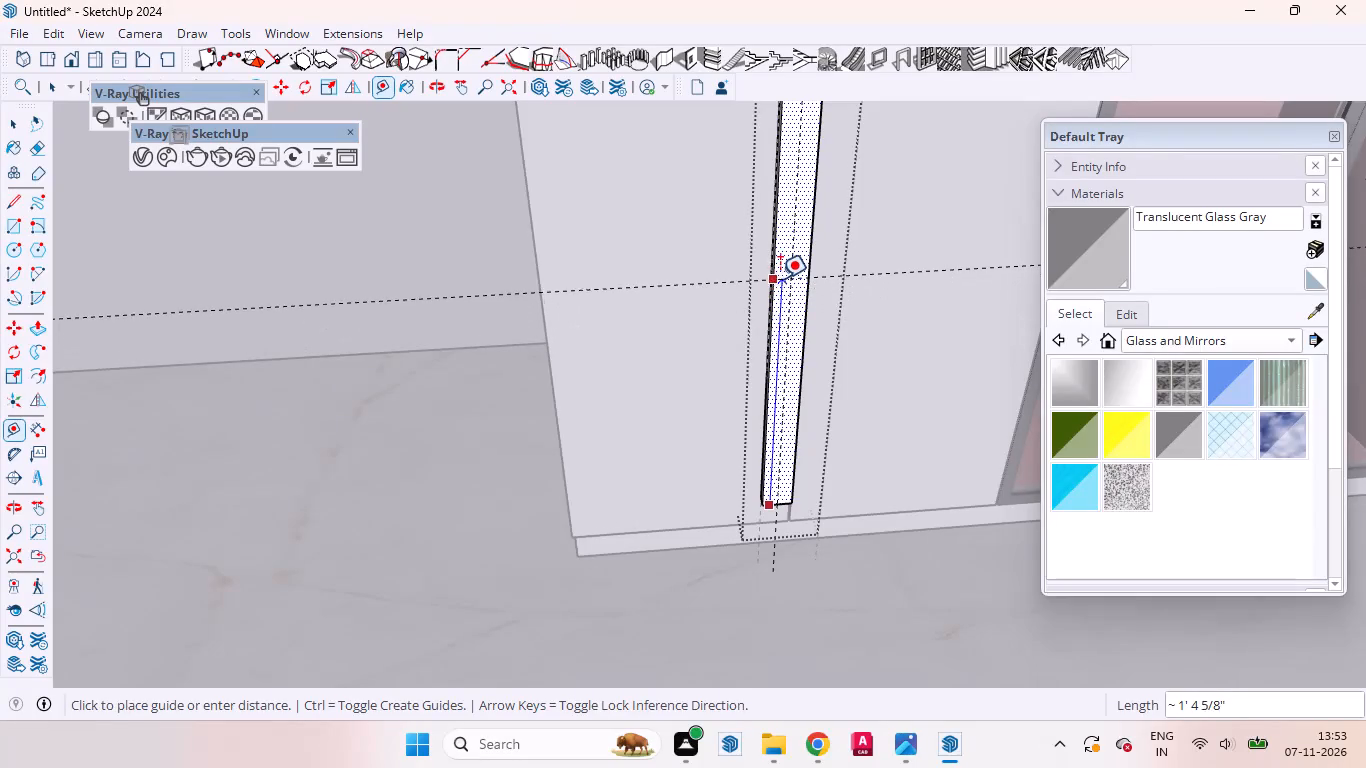
left_click(780, 277)
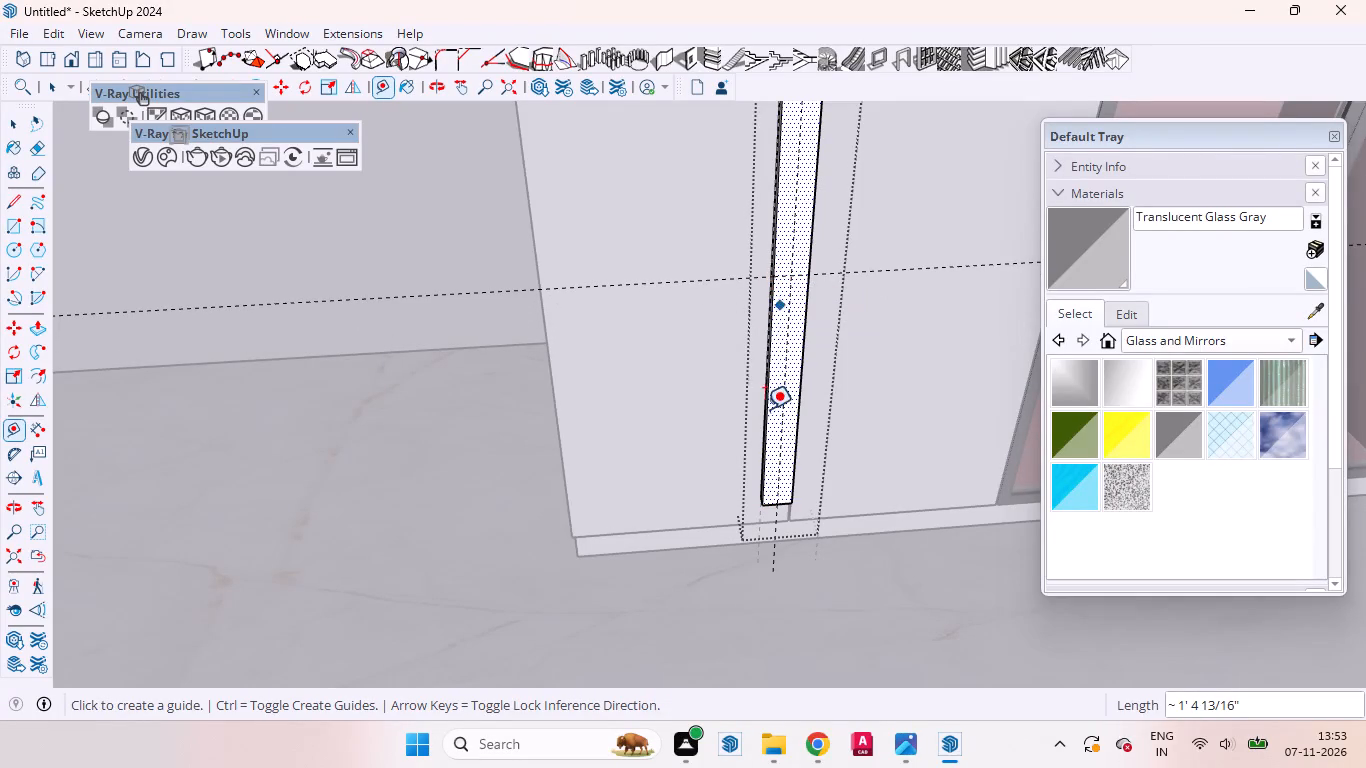
key("space")
scroll(657, 479, "down", 9)
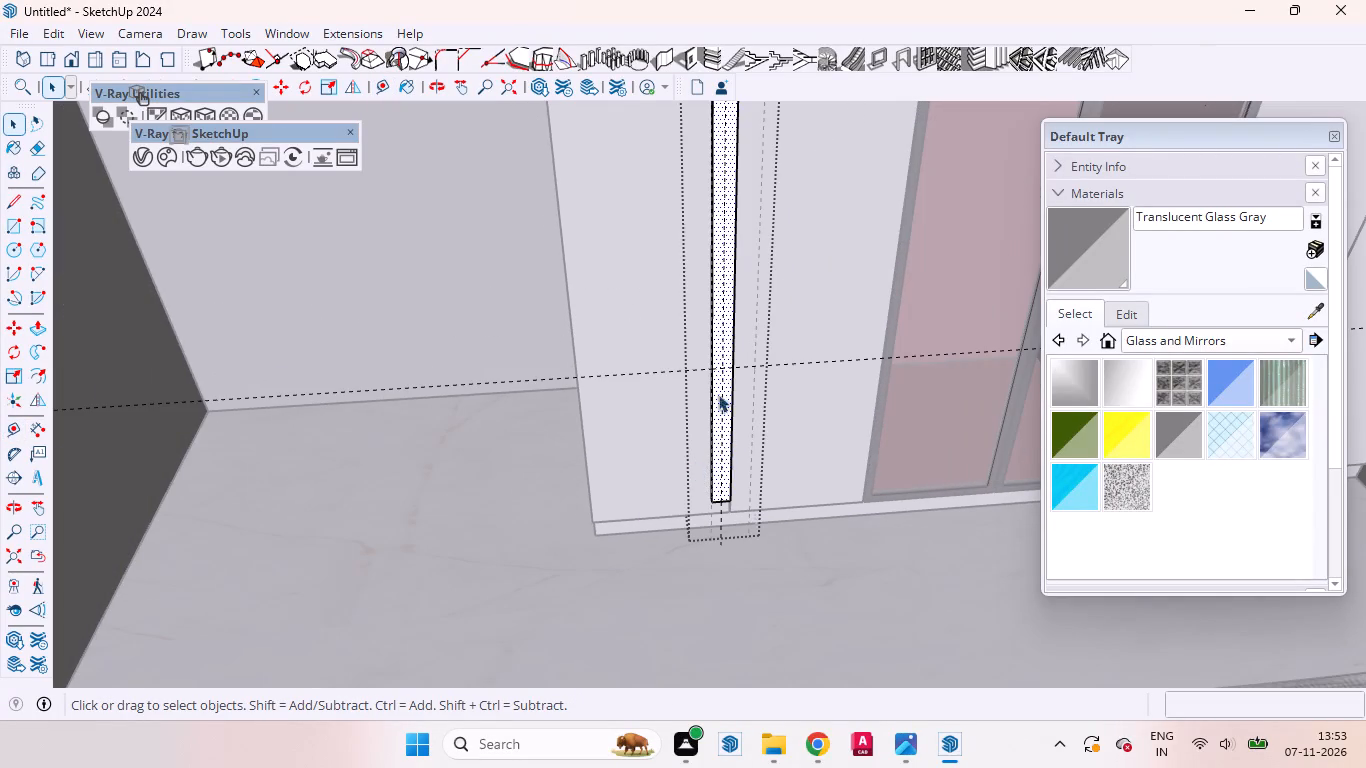
Place a horizontal guide 2' above the narrow strip's bottom edge.
key("t")
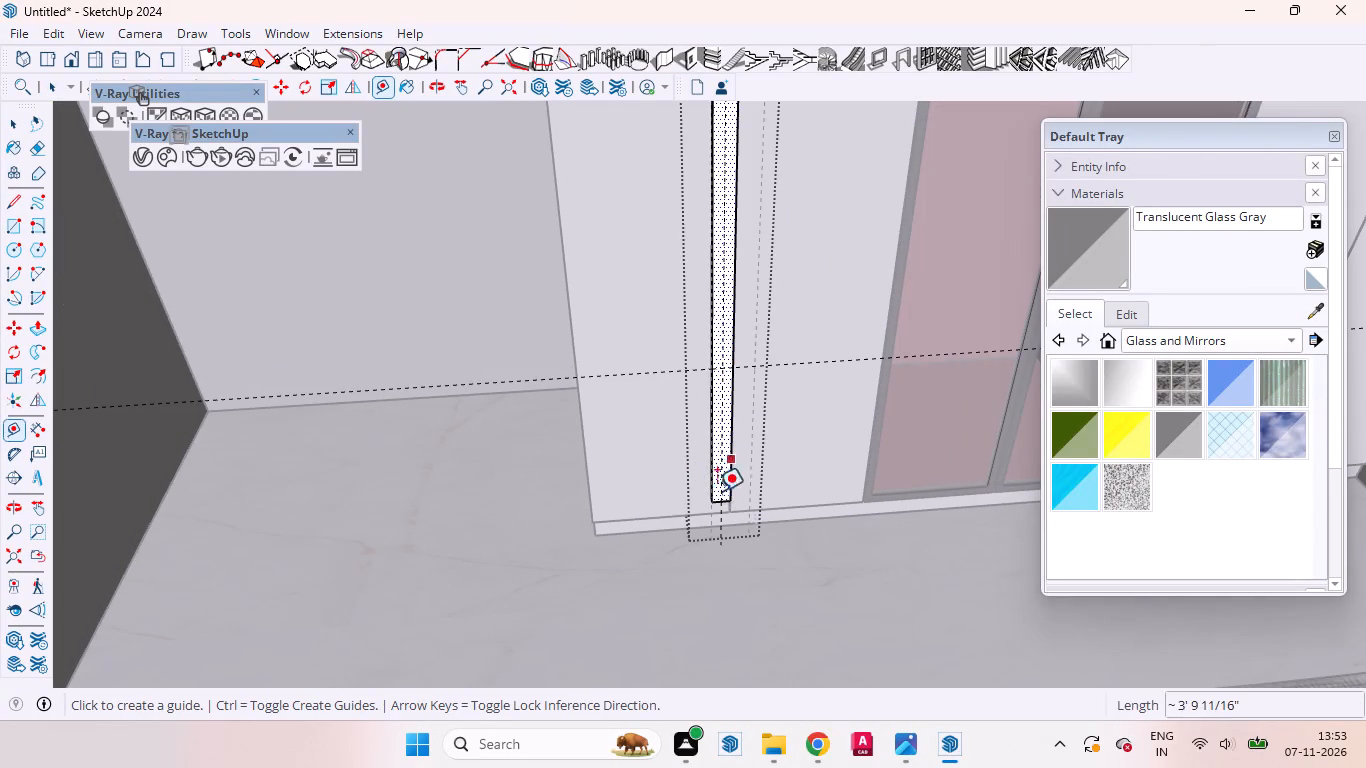
scroll(712, 501, "up", 20)
scroll(712, 501, "up", 3)
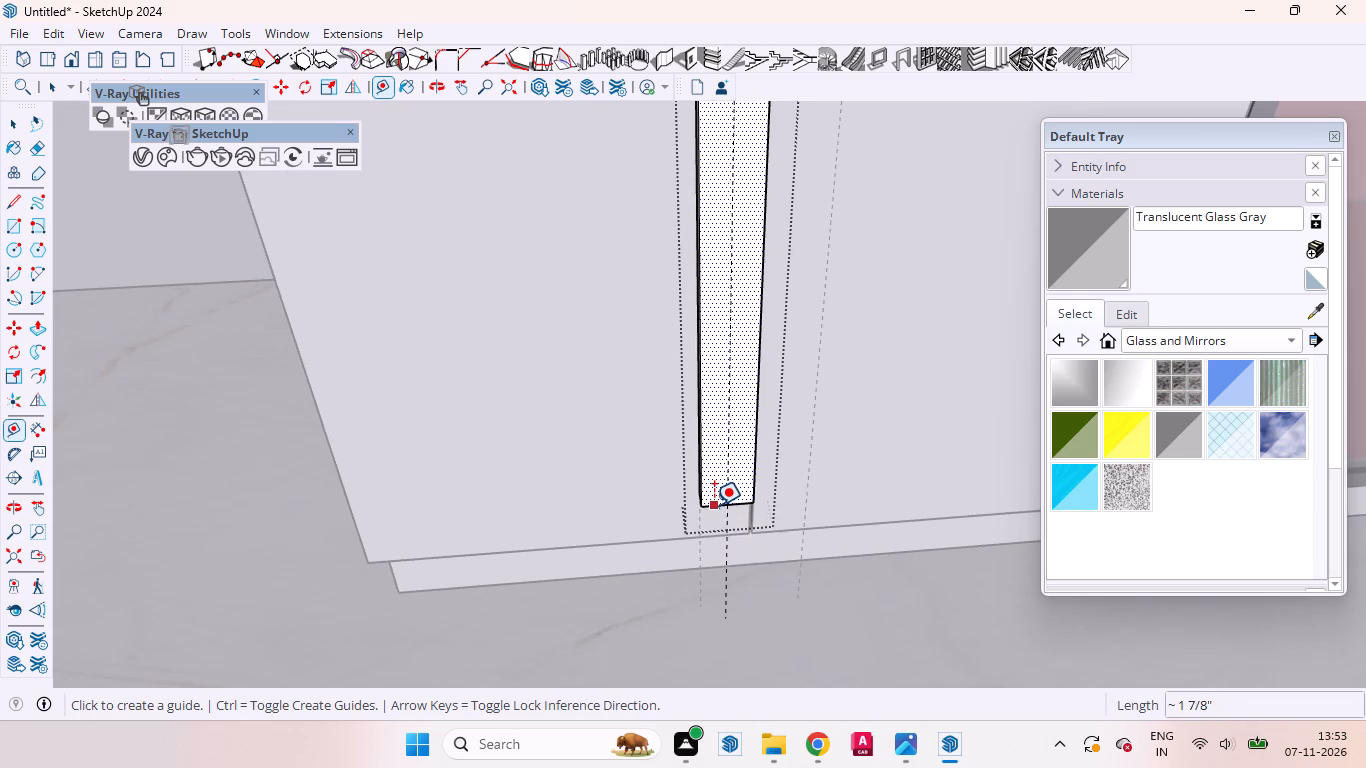
left_click(714, 505)
type("2'")
key("Return")
key("space")
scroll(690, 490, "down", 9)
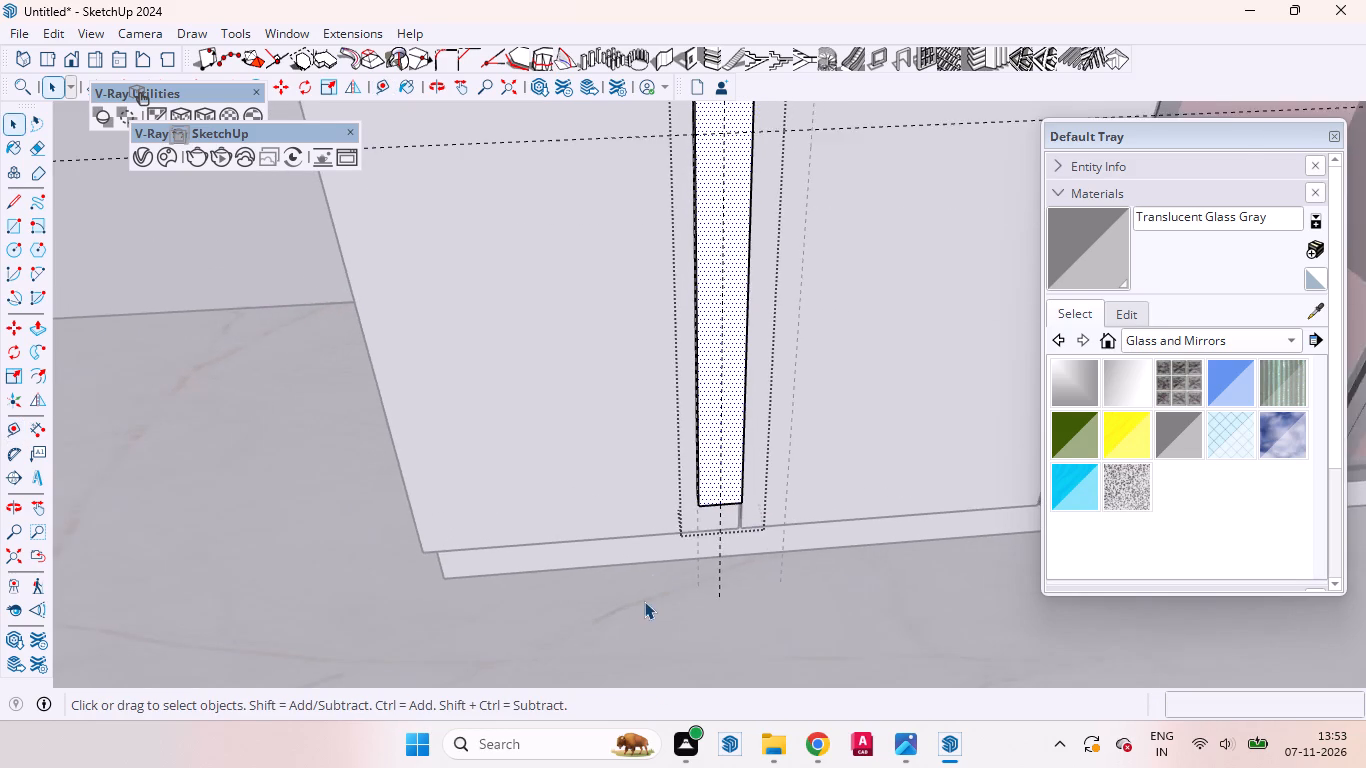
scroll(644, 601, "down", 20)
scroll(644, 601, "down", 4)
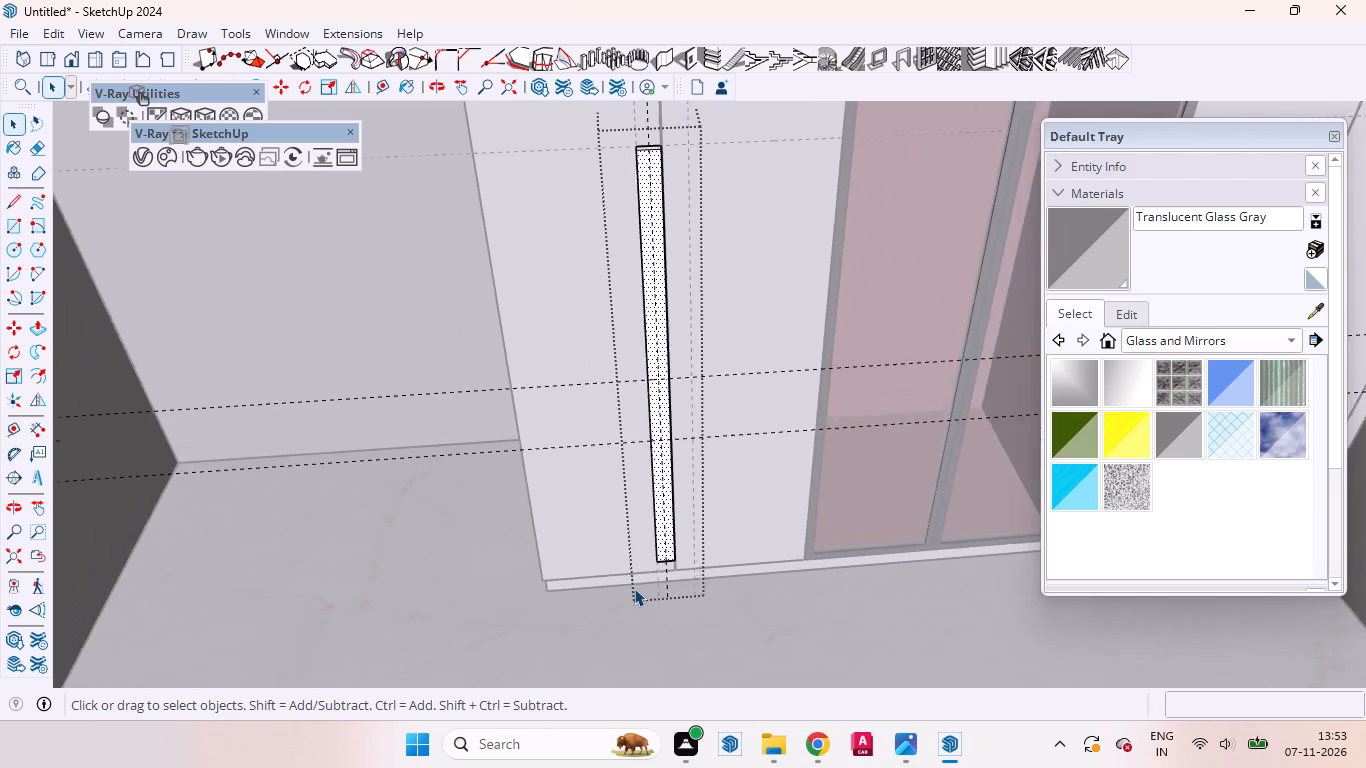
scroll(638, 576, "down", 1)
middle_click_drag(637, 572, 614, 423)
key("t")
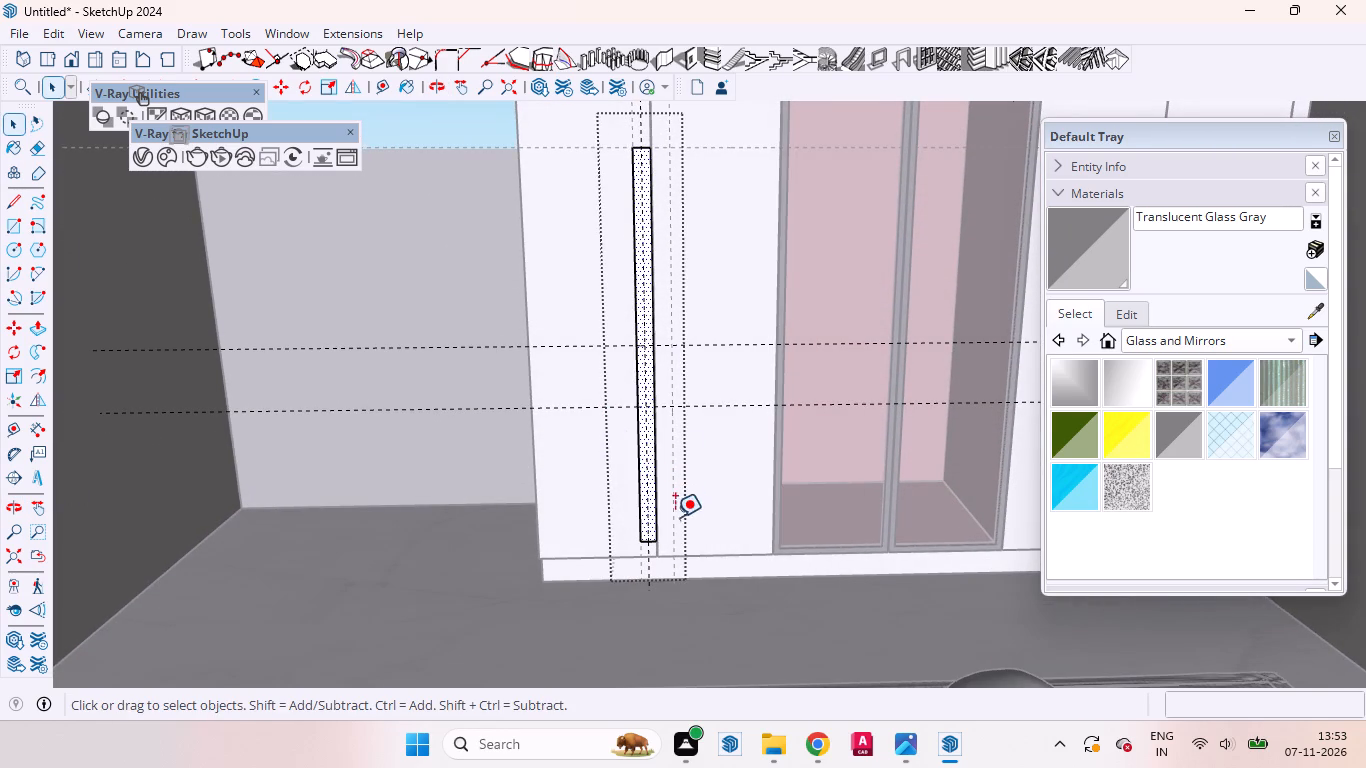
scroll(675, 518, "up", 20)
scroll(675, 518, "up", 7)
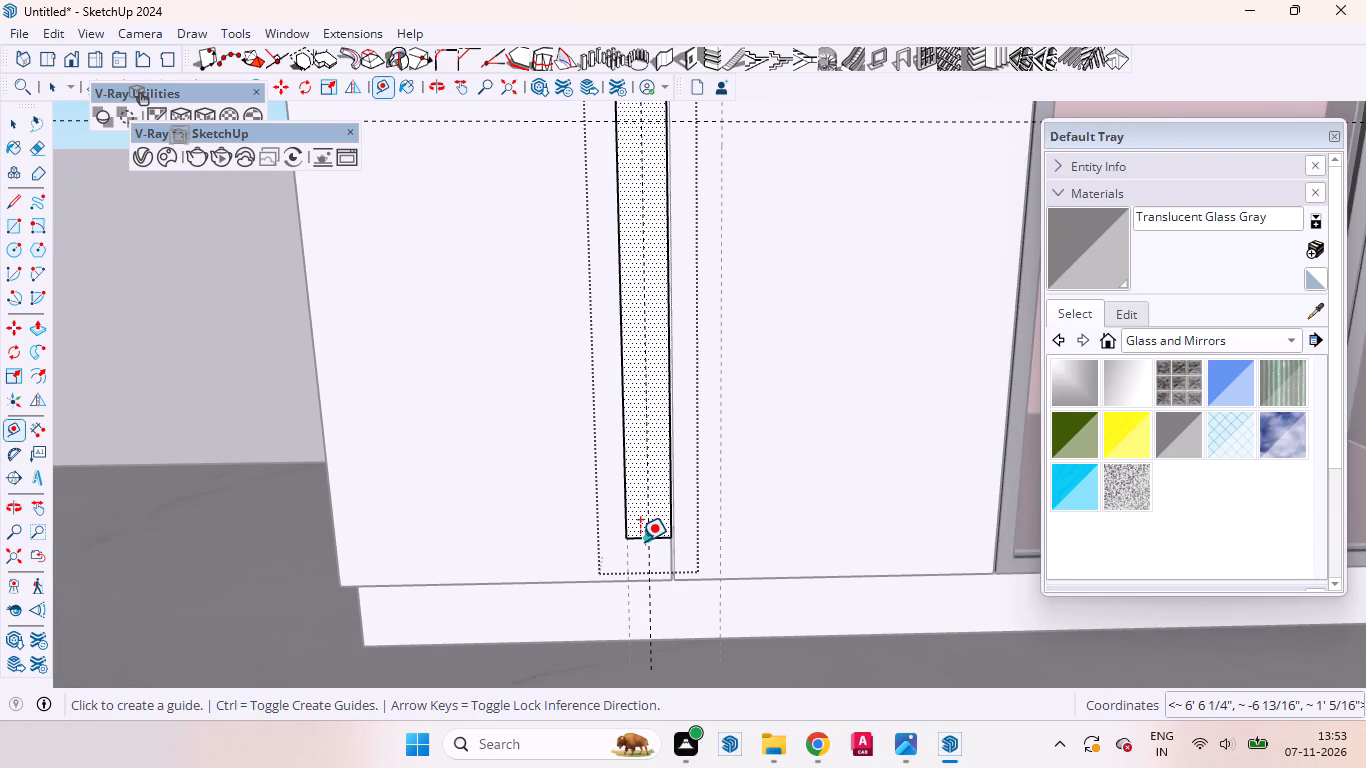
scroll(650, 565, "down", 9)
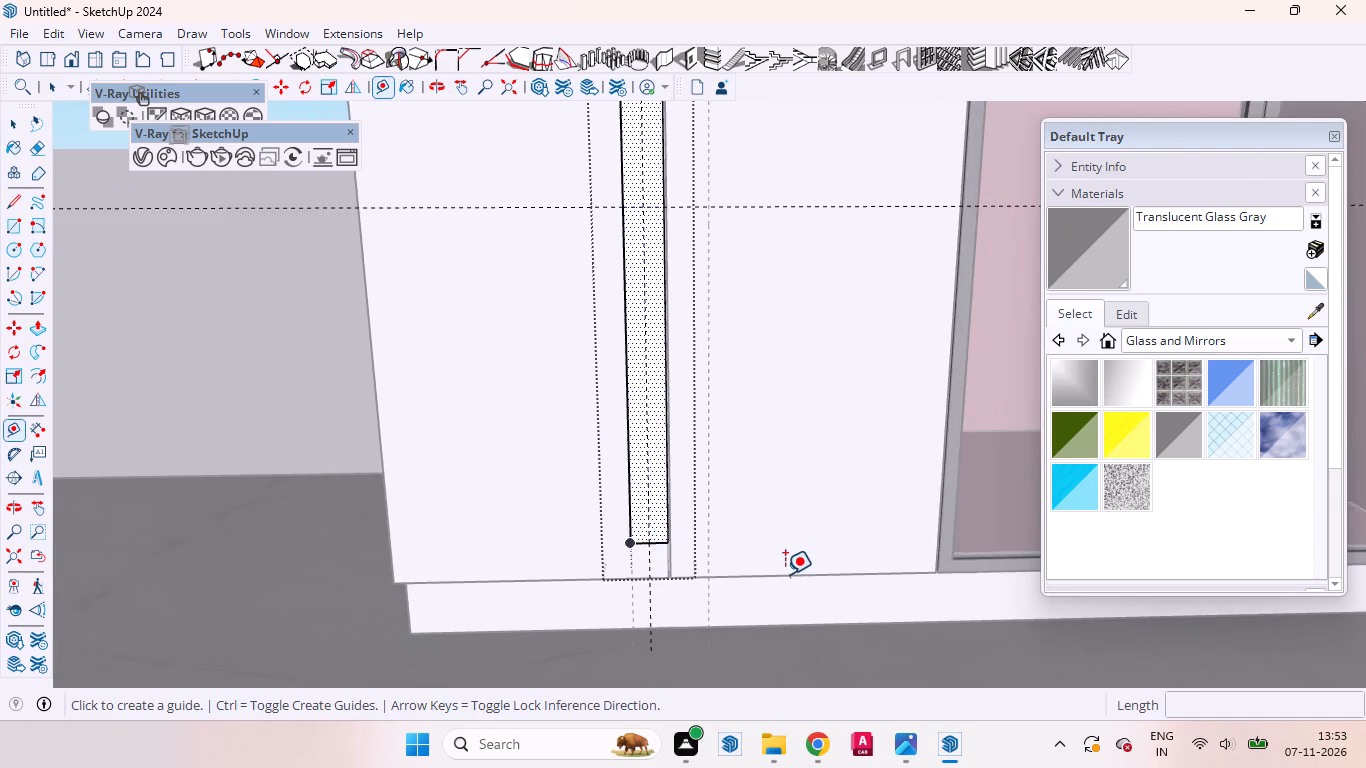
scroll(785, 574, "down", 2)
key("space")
Draw a 2' by about 15/16" rectangle on the strip's front, from the upper guide crossing to the bottom corner away from the joint.
scroll(642, 380, "down", 5)
scroll(678, 519, "down", 9)
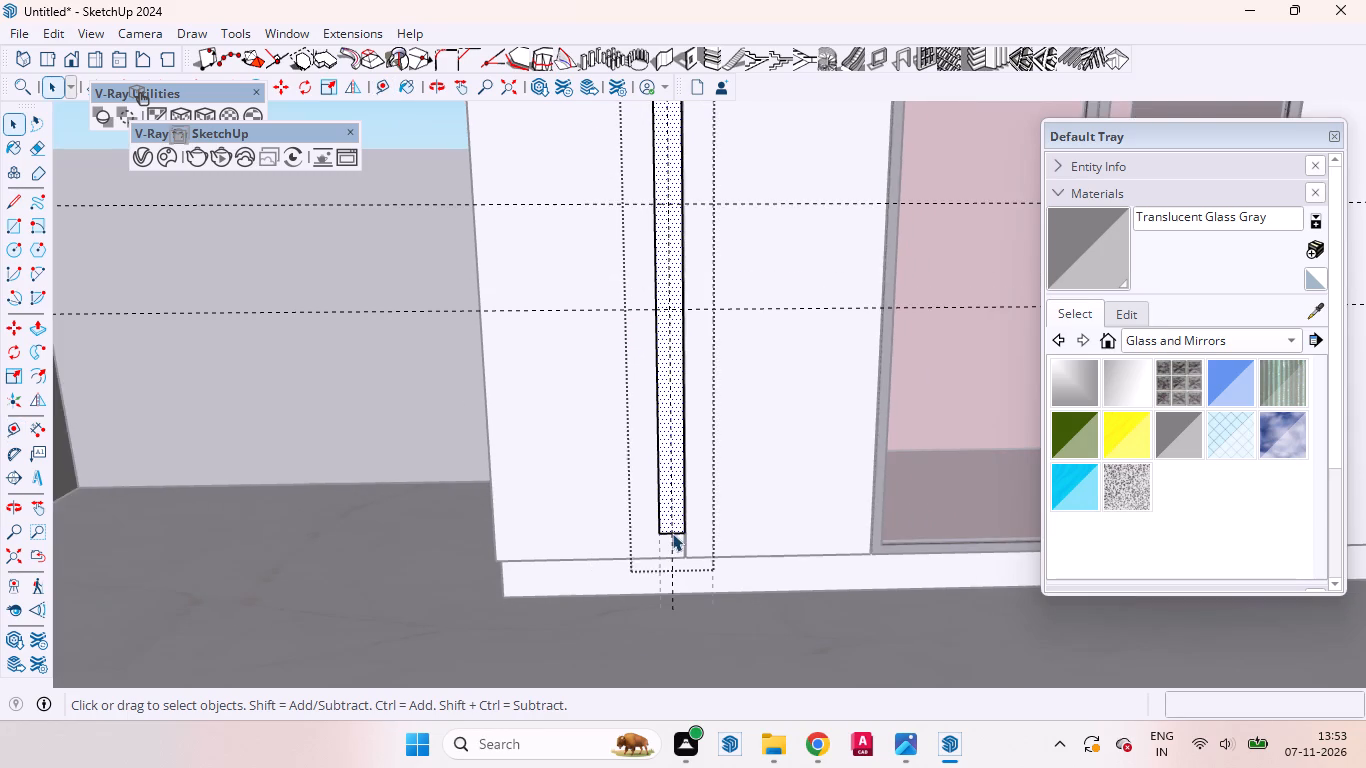
scroll(672, 533, "down", 12)
middle_click_drag(667, 497, 640, 479)
scroll(642, 370, "up", 9)
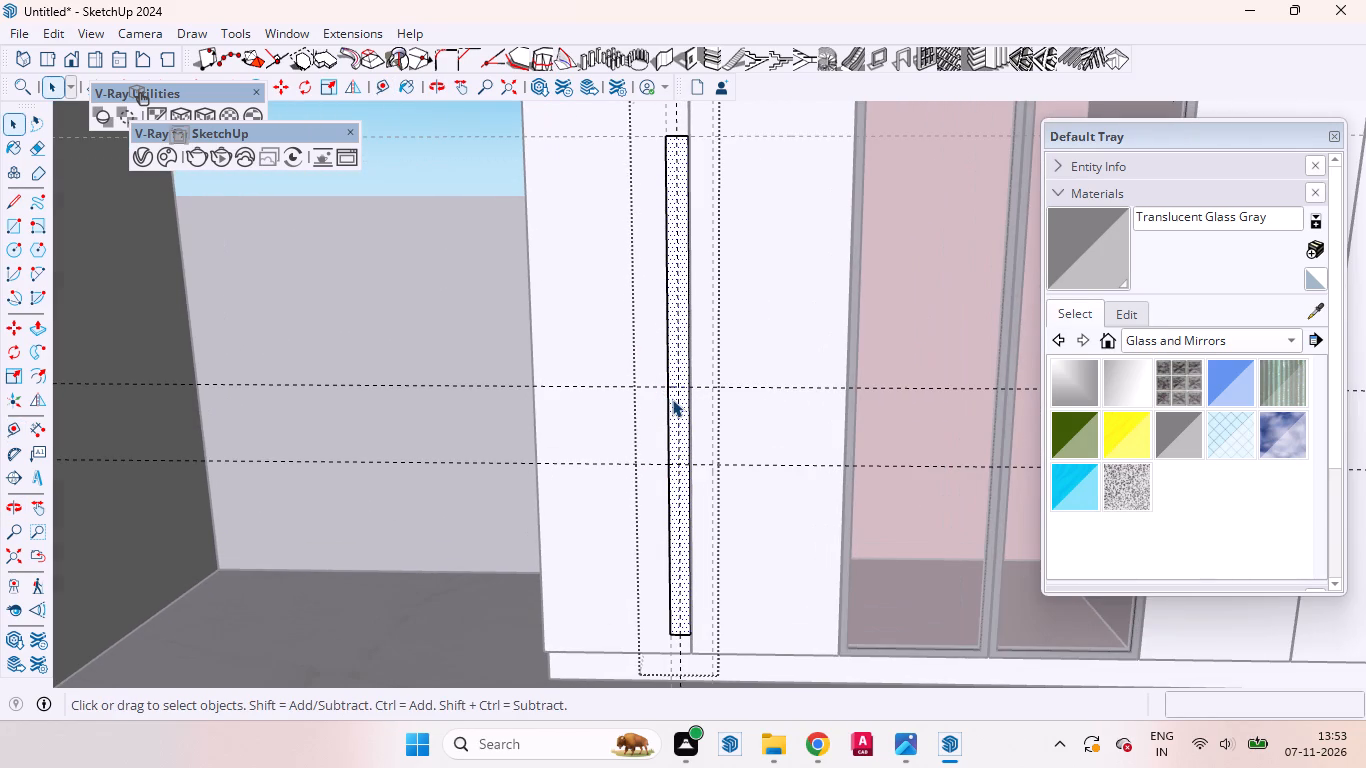
key("r")
scroll(673, 399, "up", 3)
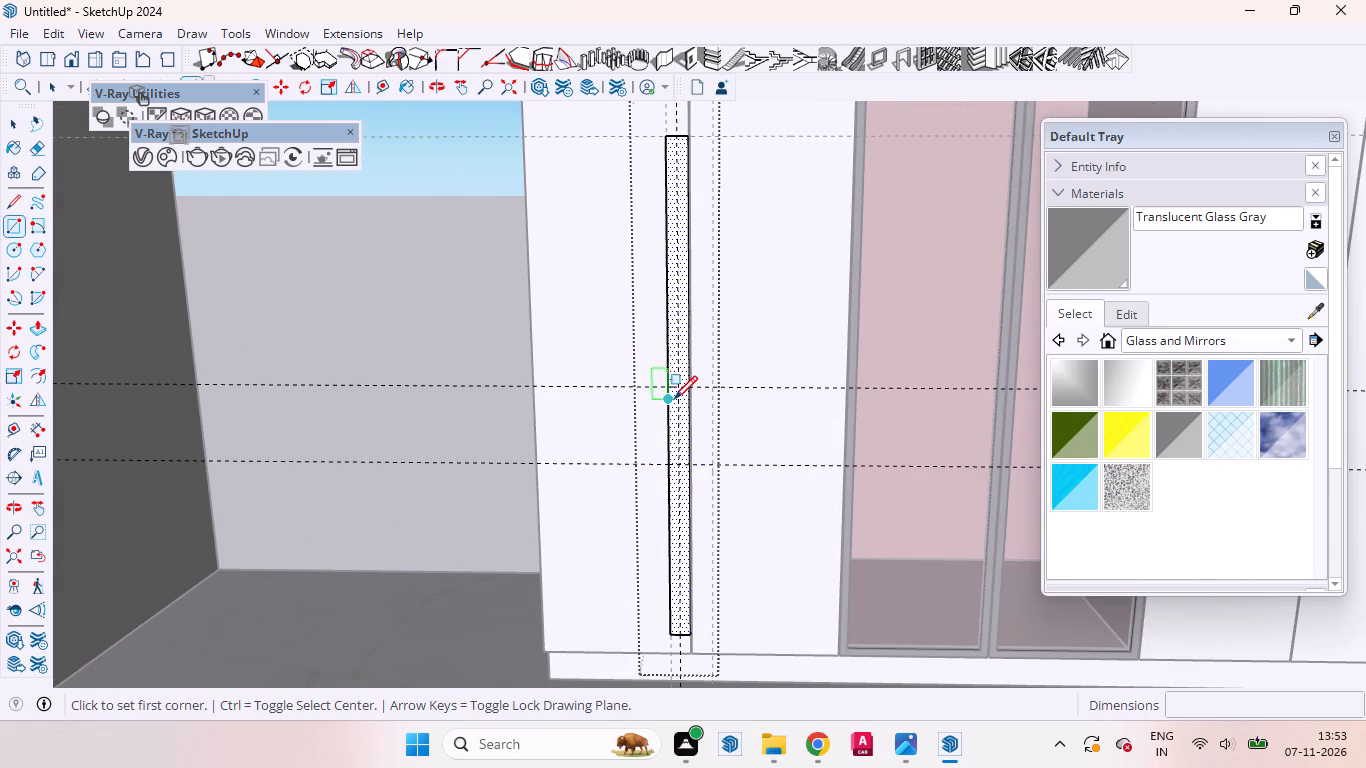
scroll(674, 399, "up", 6)
left_click(678, 386)
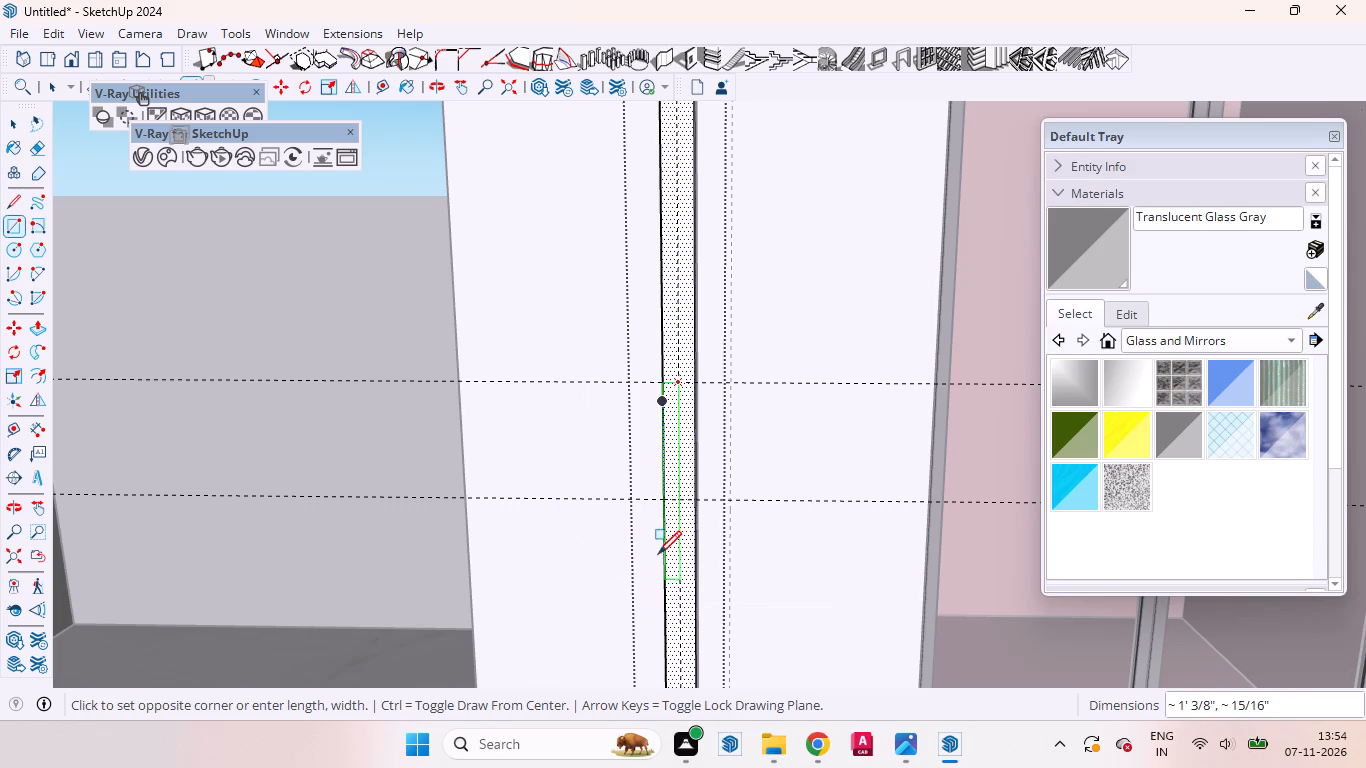
scroll(663, 387, "down", 20)
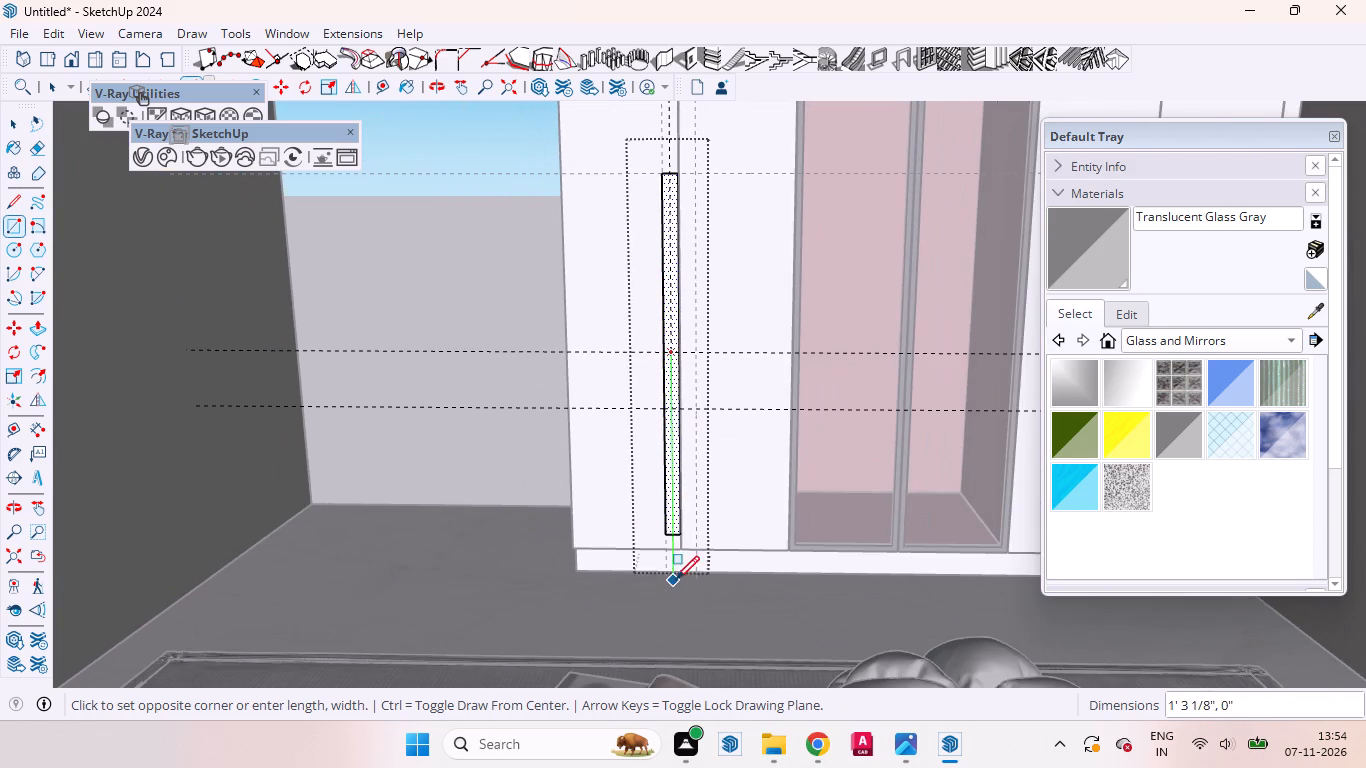
scroll(668, 533, "up", 20)
scroll(668, 533, "up", 4)
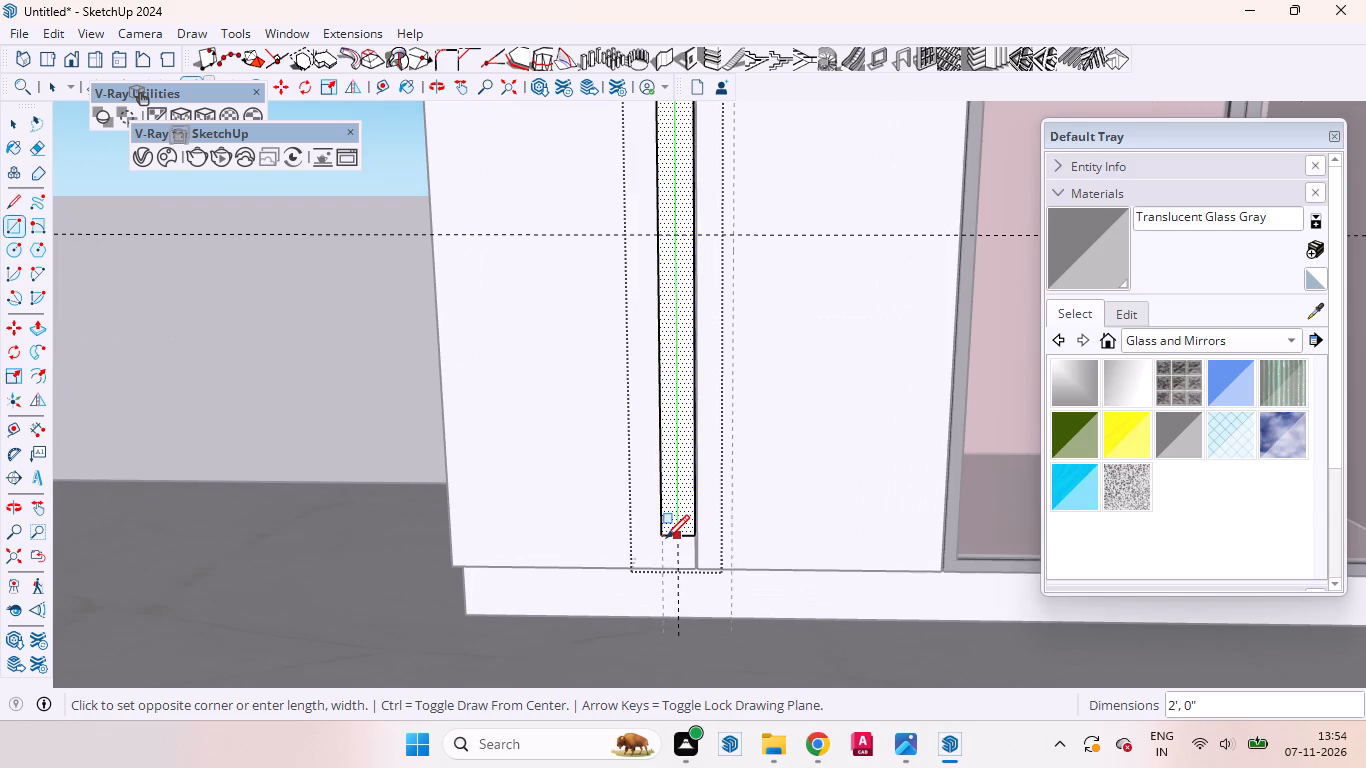
left_click(661, 537)
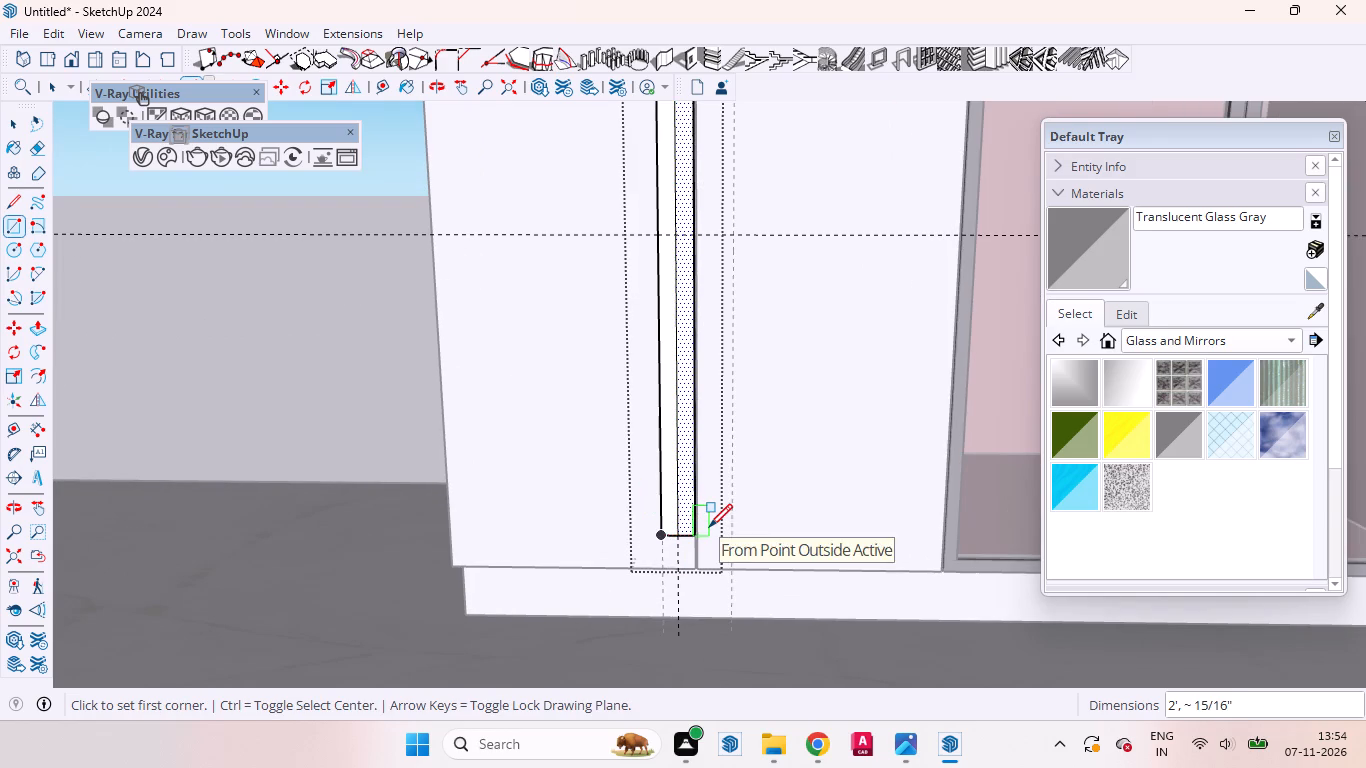
key("space")
scroll(819, 669, "down", 4)
scroll(670, 422, "down", 5)
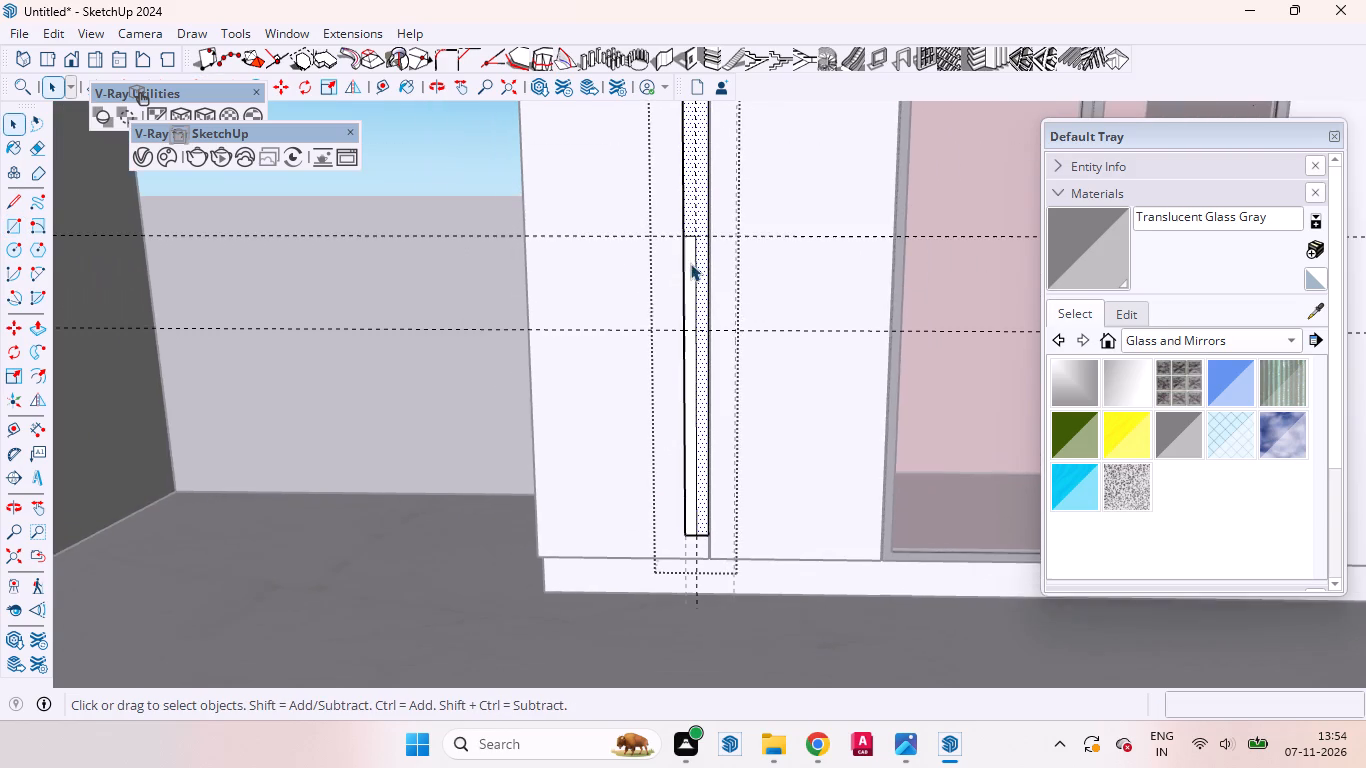
Draw a 100-segment tangent arc spanning about 6 11/16" from the rectangle's top corner on the centre guide up to the strip's outer edge.
scroll(685, 255, "up", 17)
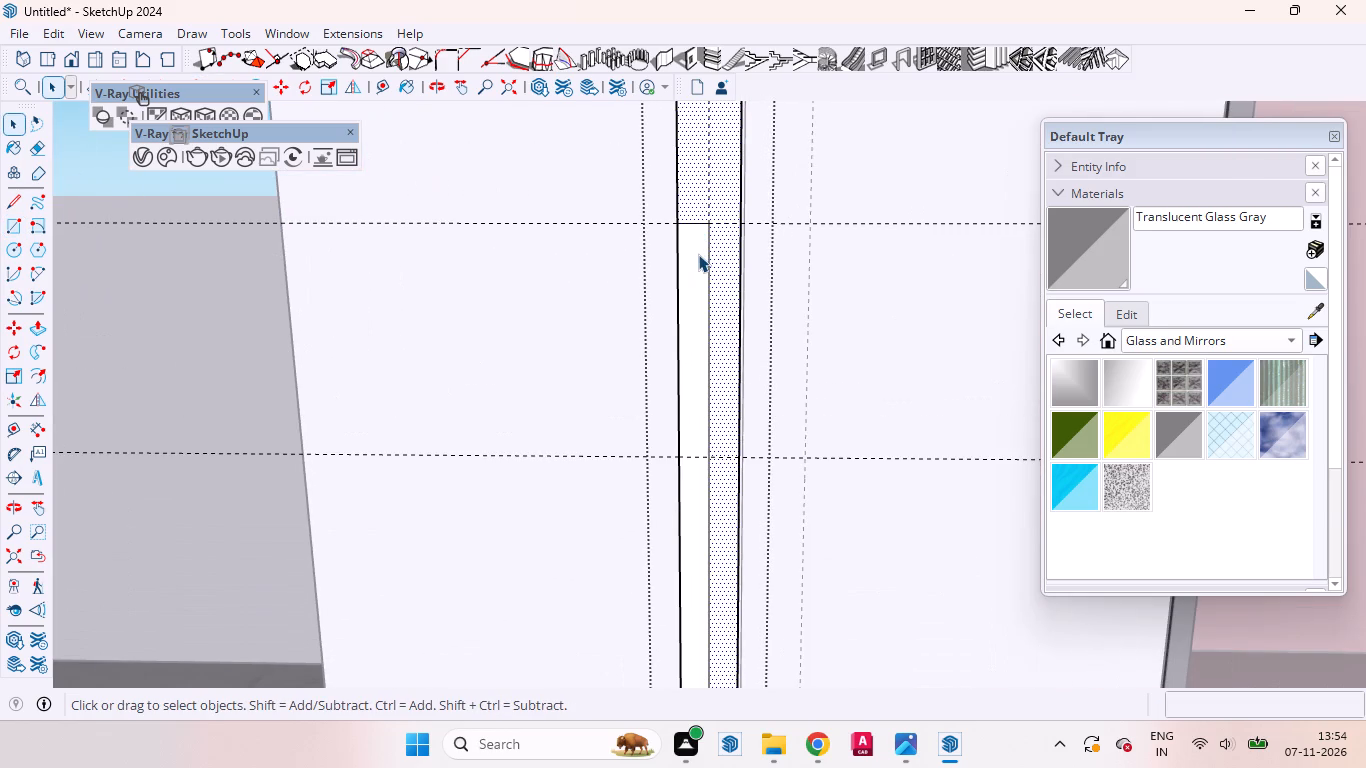
left_click(698, 254)
middle_click_drag(696, 255, 798, 319)
scroll(798, 319, "up", 1)
scroll(657, 328, "down", 10)
middle_click_drag(667, 377, 645, 383)
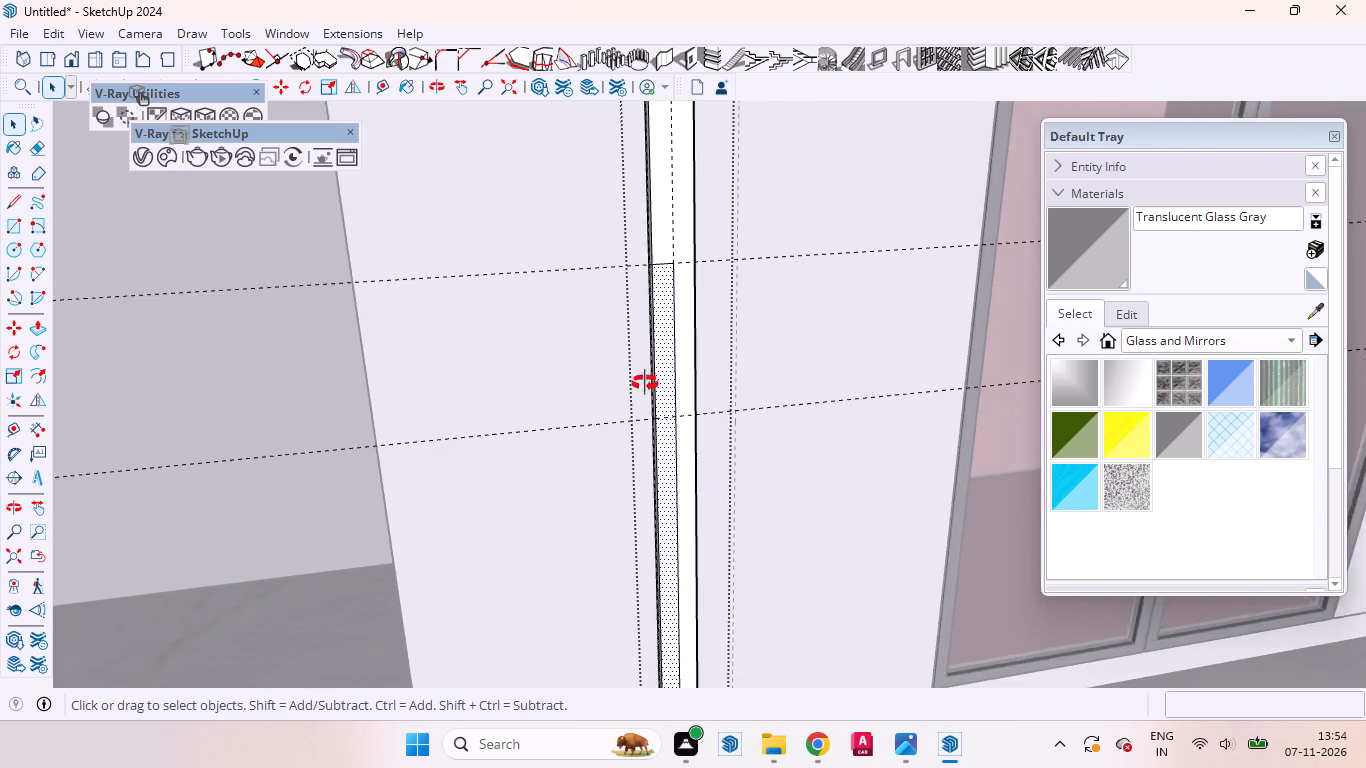
middle_click_drag(645, 383, 558, 395)
scroll(711, 399, "down", 5)
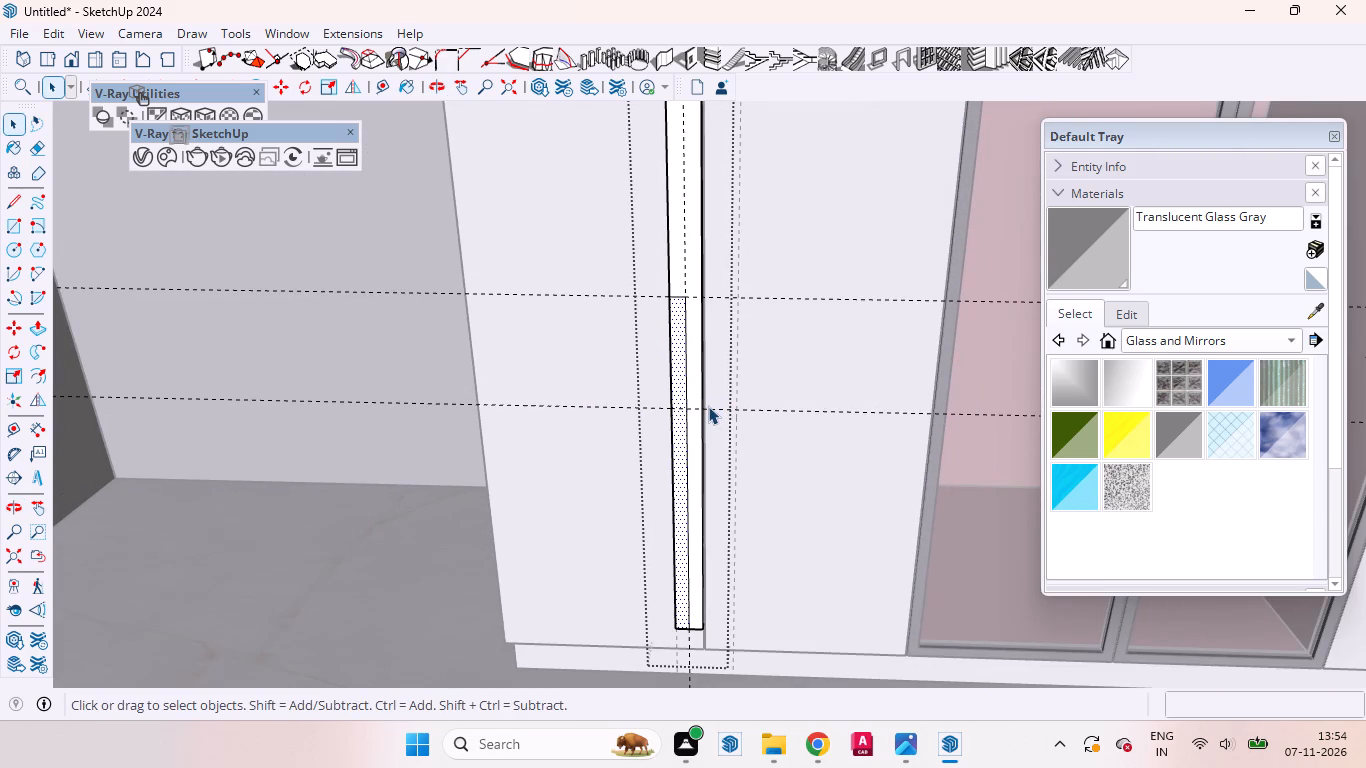
key("a")
key("1")
key("0")
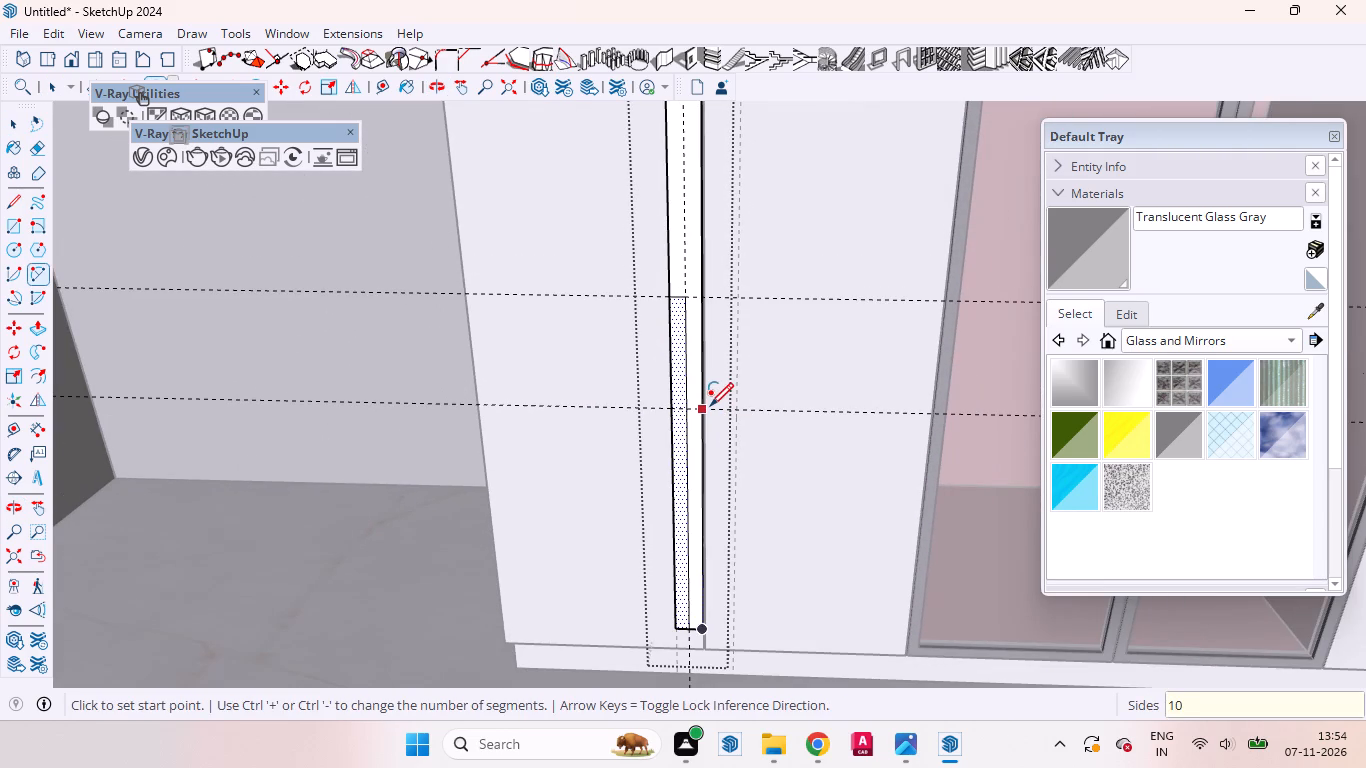
key("0")
key("Return")
scroll(855, 602, "down", 4)
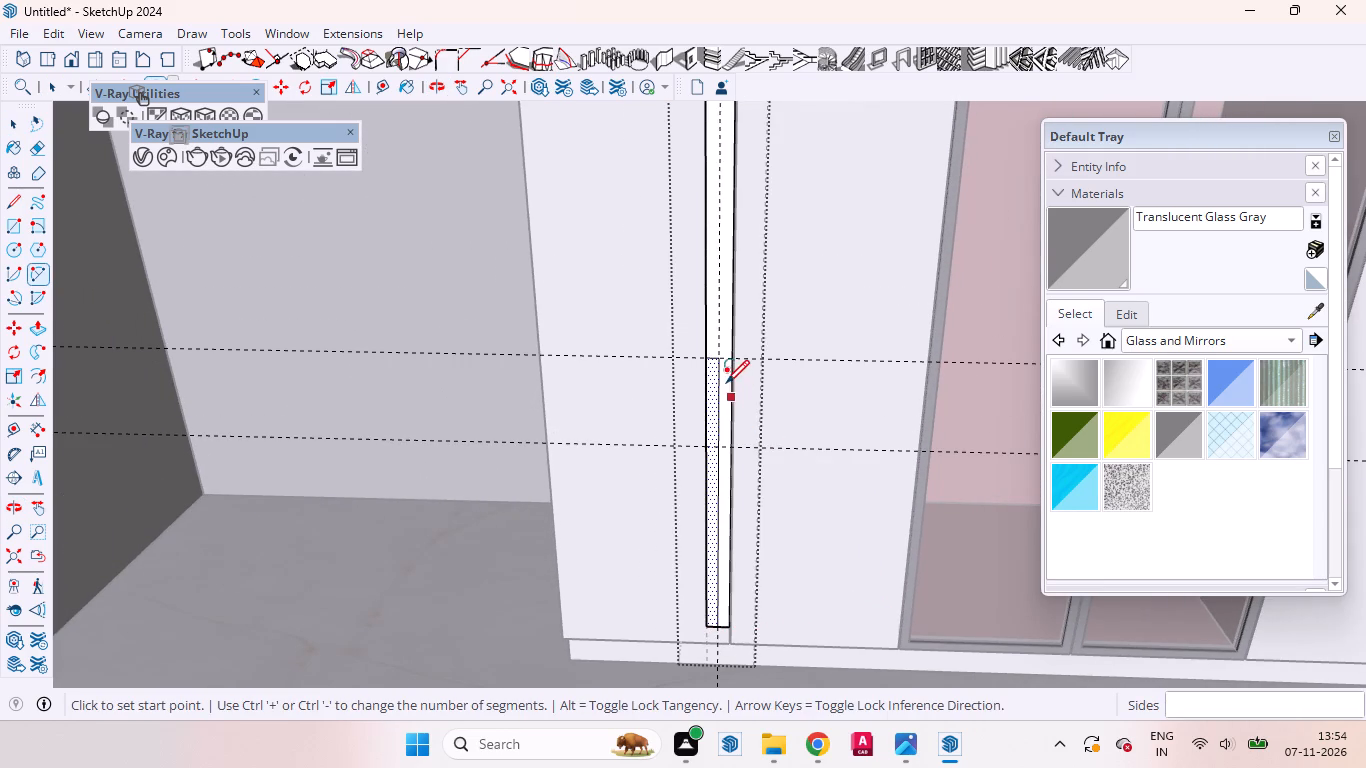
left_click(721, 361)
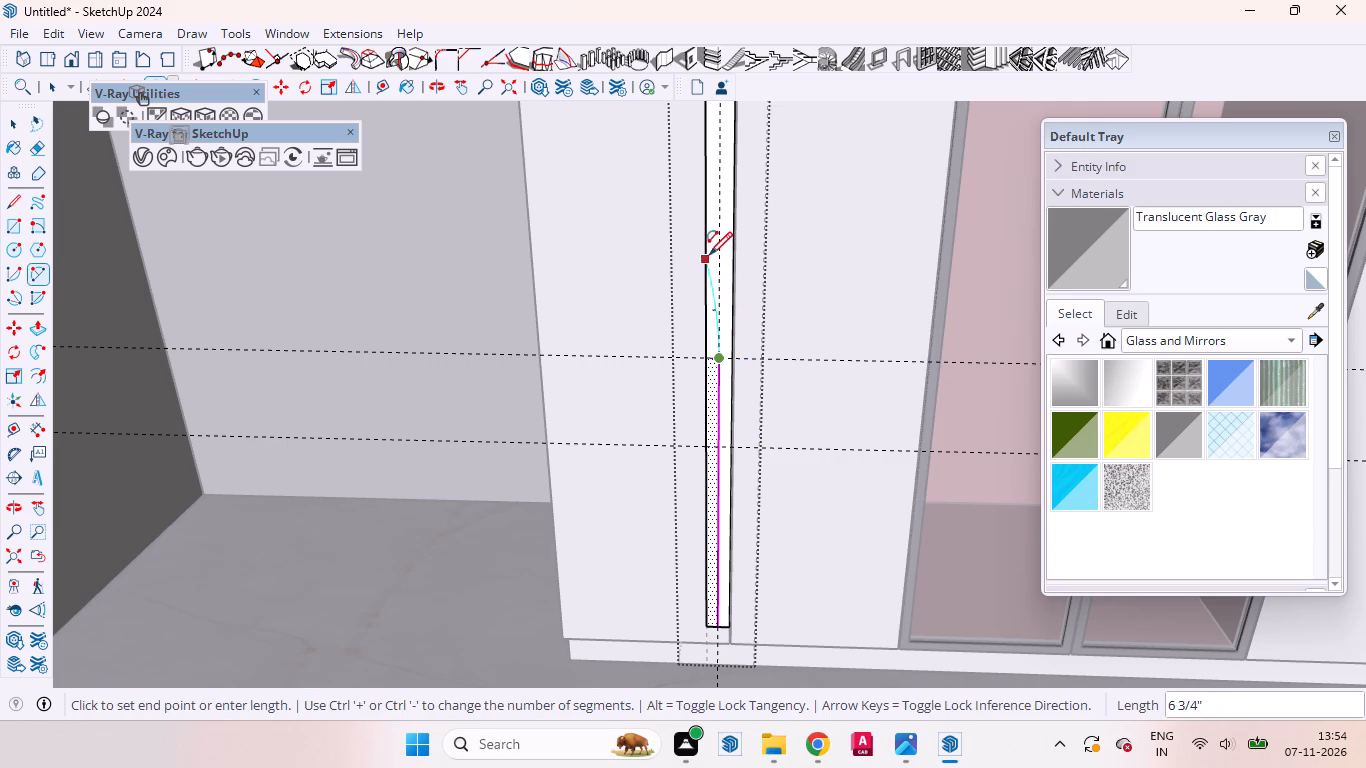
scroll(715, 330, "down", 7)
scroll(720, 353, "up", 1)
scroll(720, 353, "down", 4)
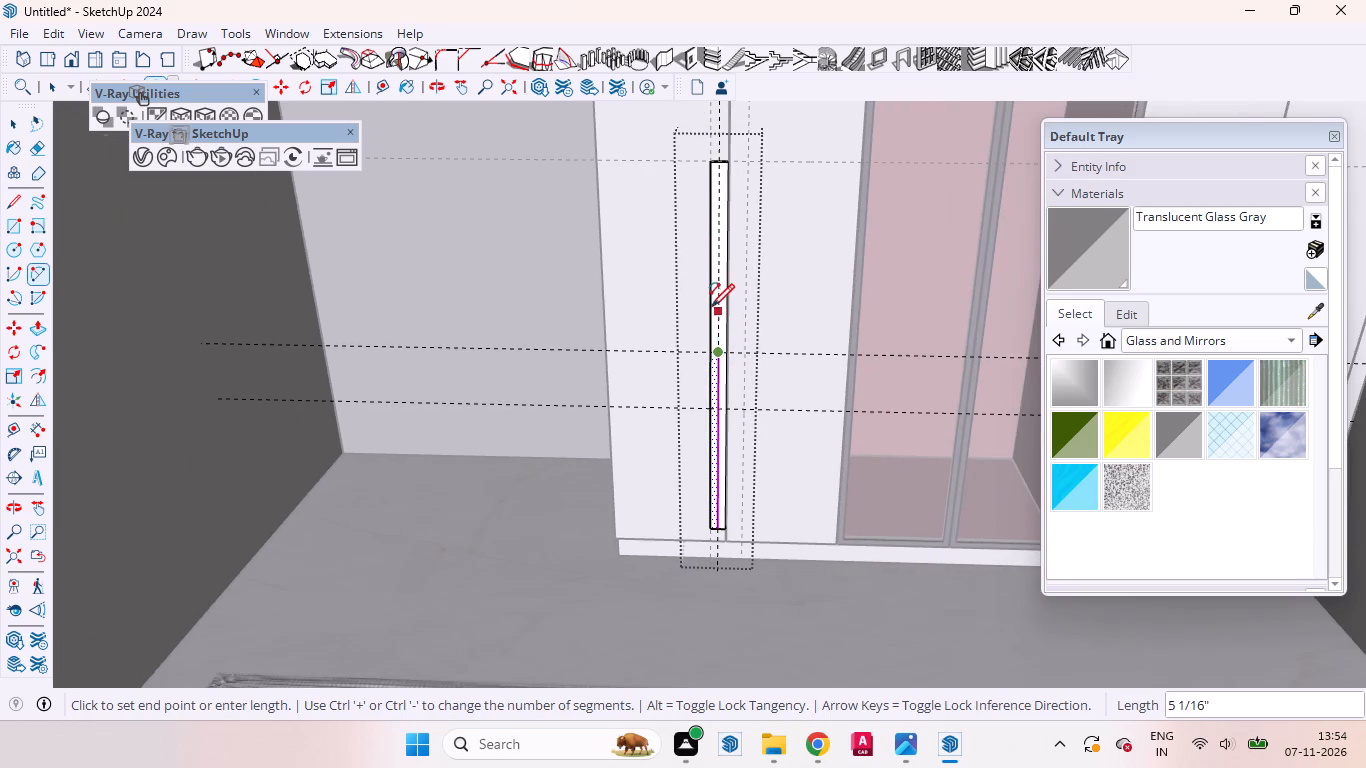
scroll(710, 305, "up", 20)
scroll(710, 304, "down", 1)
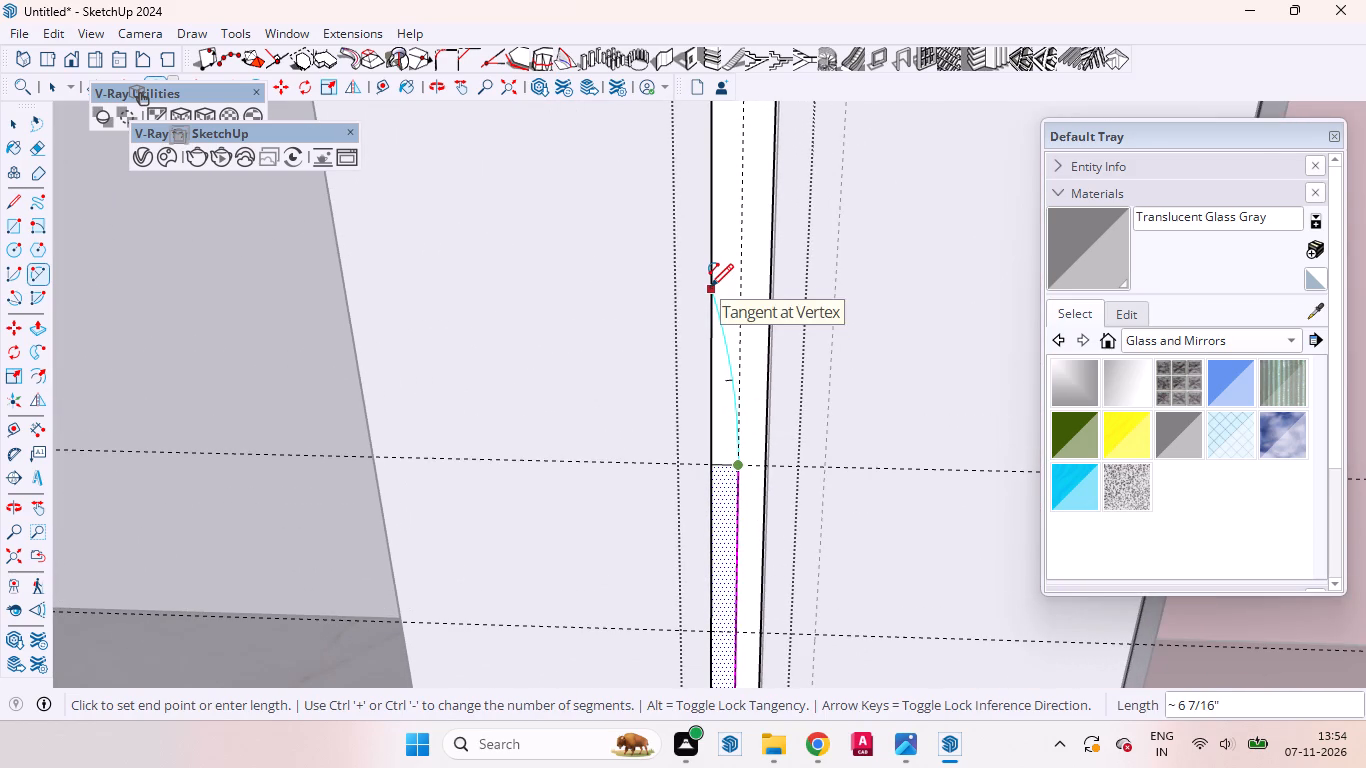
left_click(709, 282)
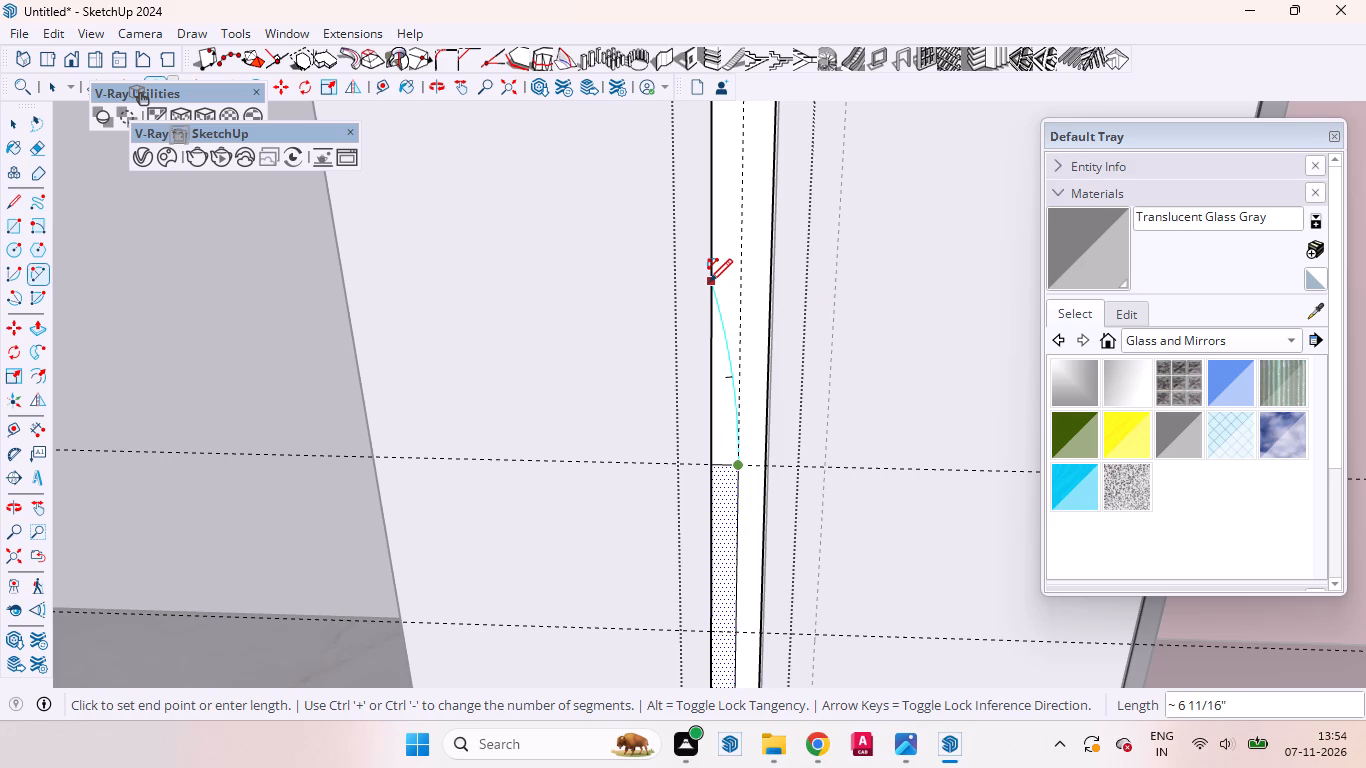
left_click(709, 282)
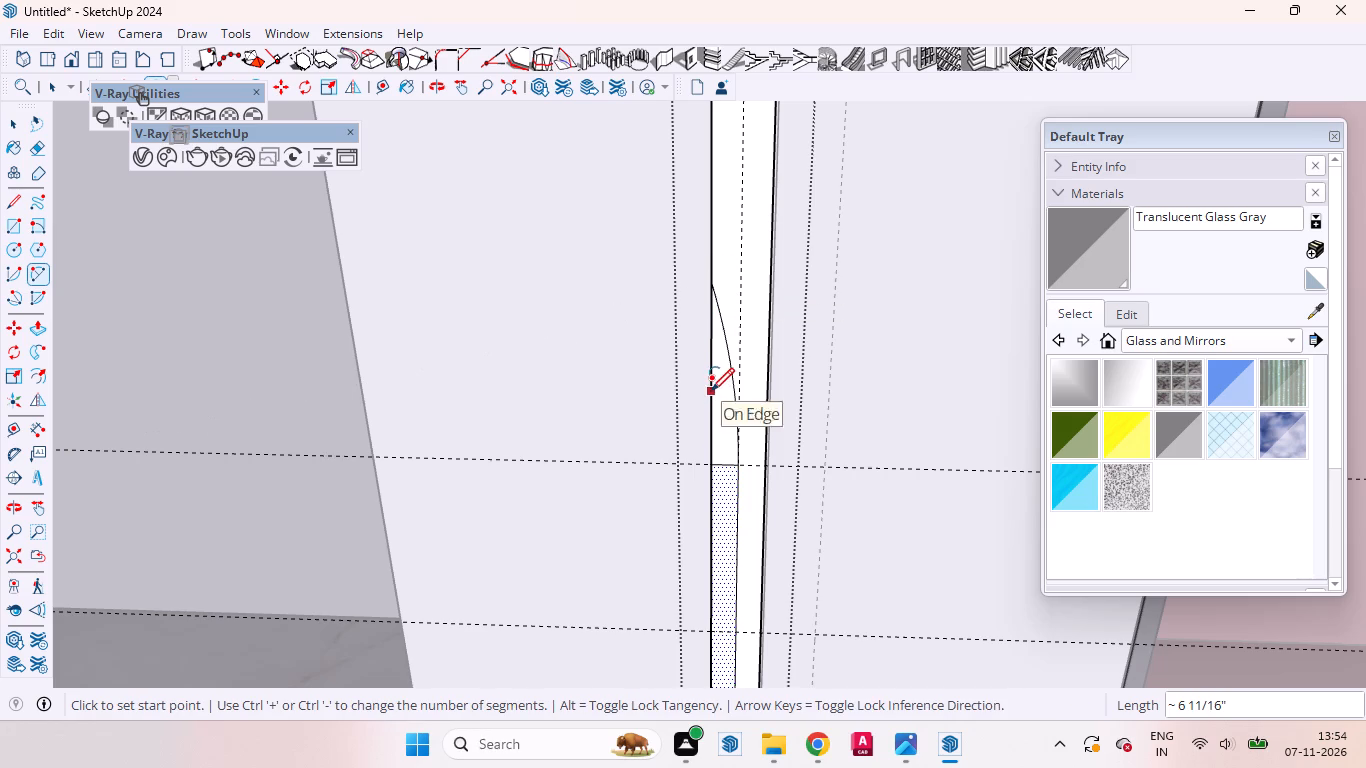
Erase the short horizontal edge separating the 2' rectangle from the arc area above it on the strip's front.
key("space")
left_click(718, 400)
left_click(731, 466)
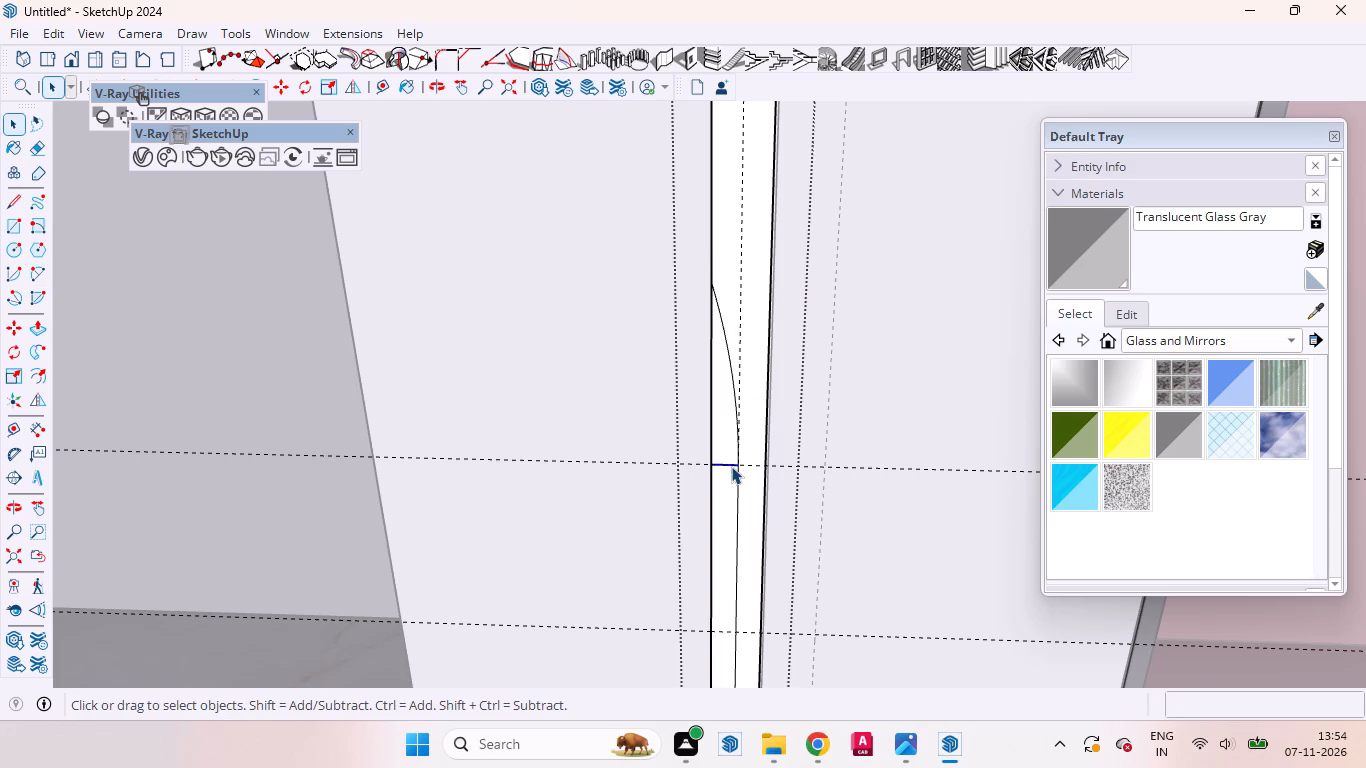
right_click(731, 466)
scroll(738, 475, "up", 4)
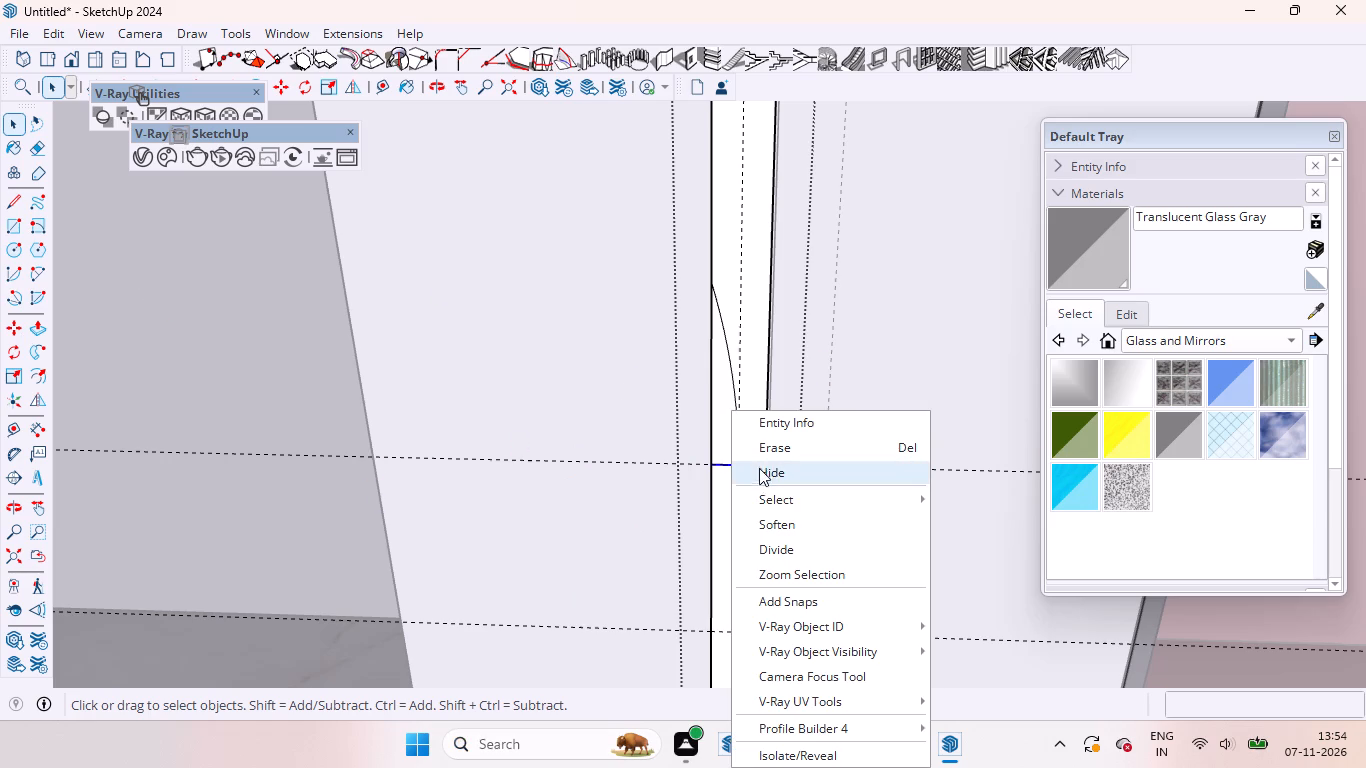
left_click(766, 454)
Push the merged curved face about 11/16" through the strip's full thickness to cut it away, and exit the strip group.
left_click(722, 437)
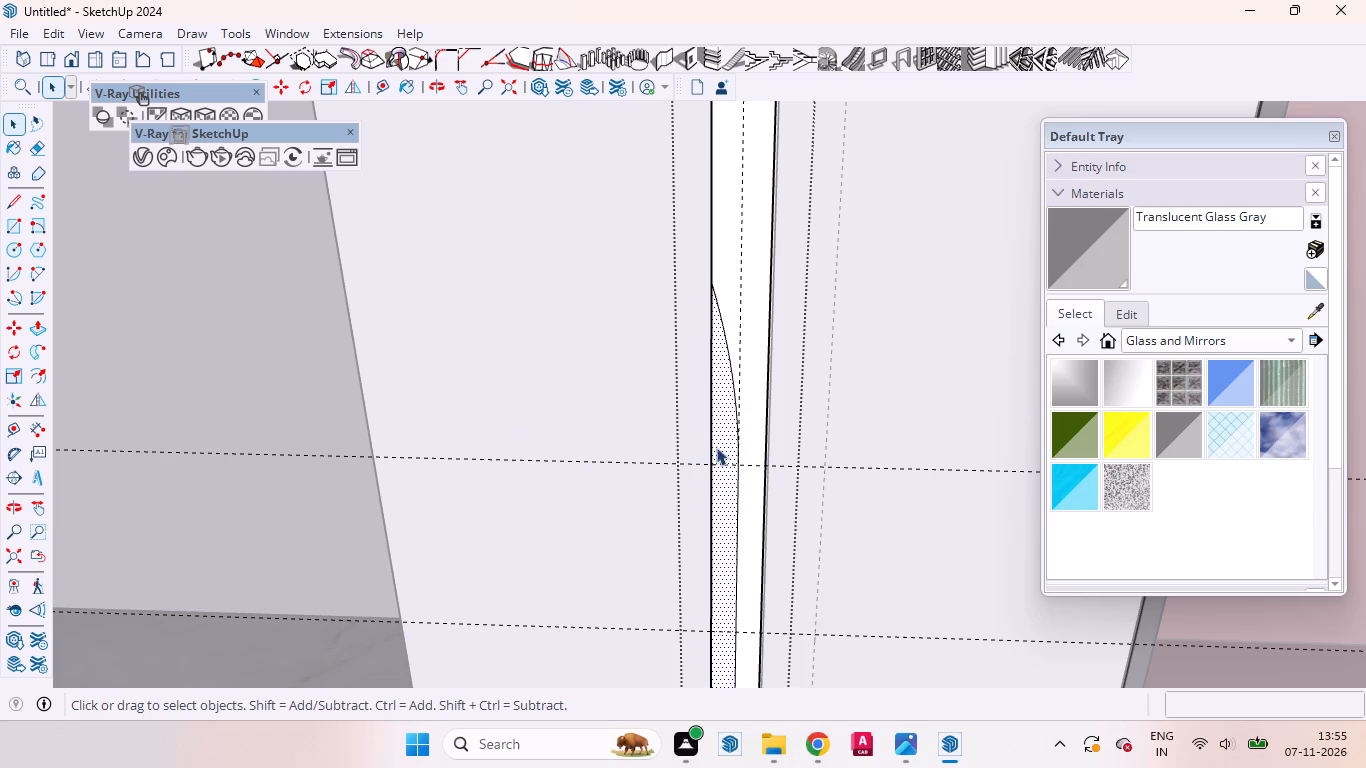
middle_click_drag(716, 449, 962, 518)
scroll(962, 518, "up", 1)
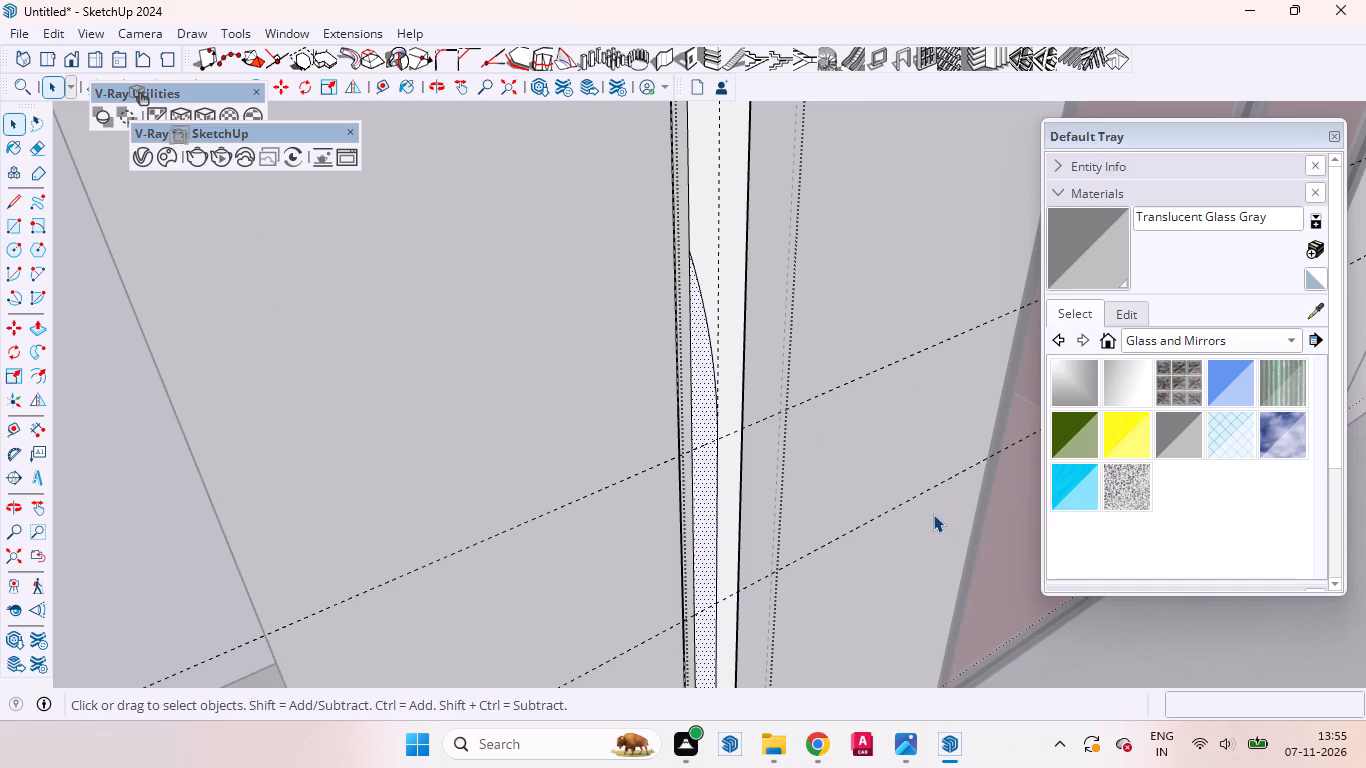
key("p")
scroll(723, 461, "up", 6)
left_click(694, 379)
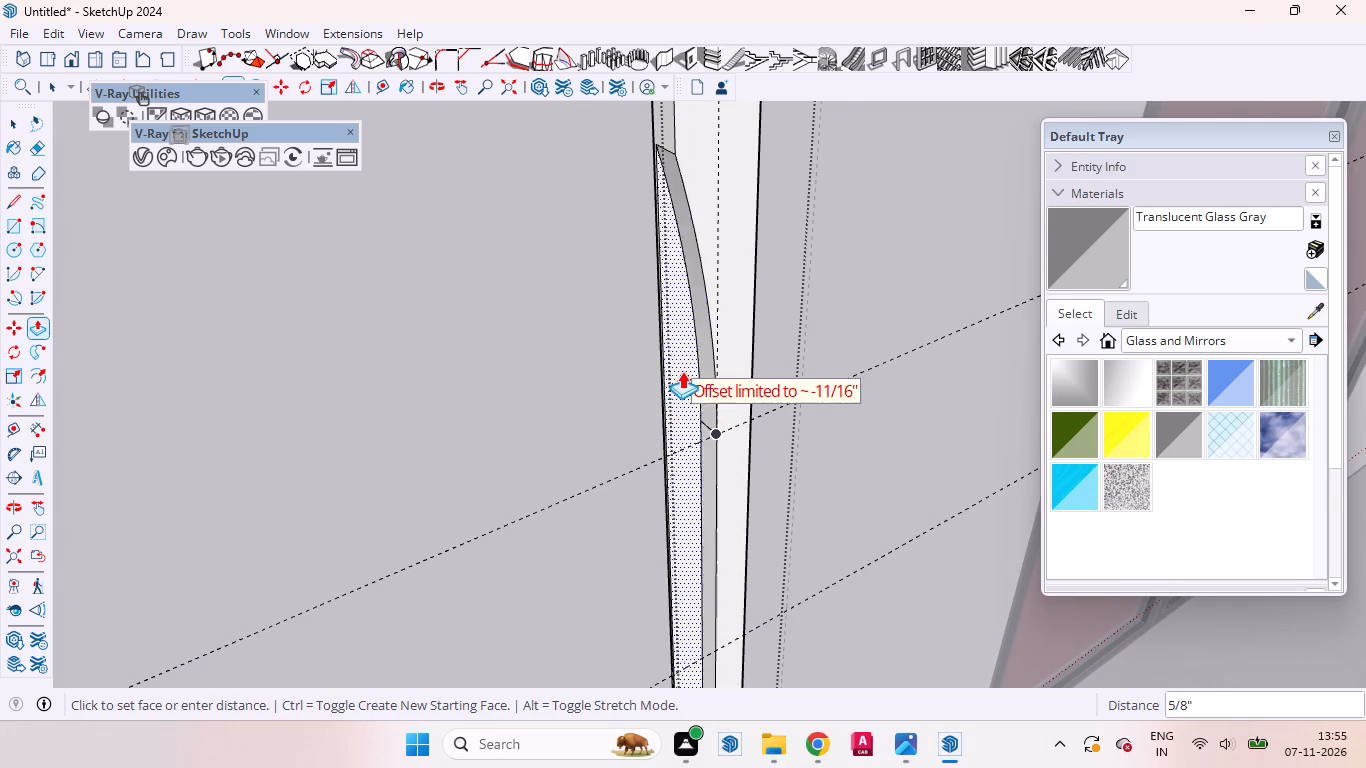
left_click(619, 403)
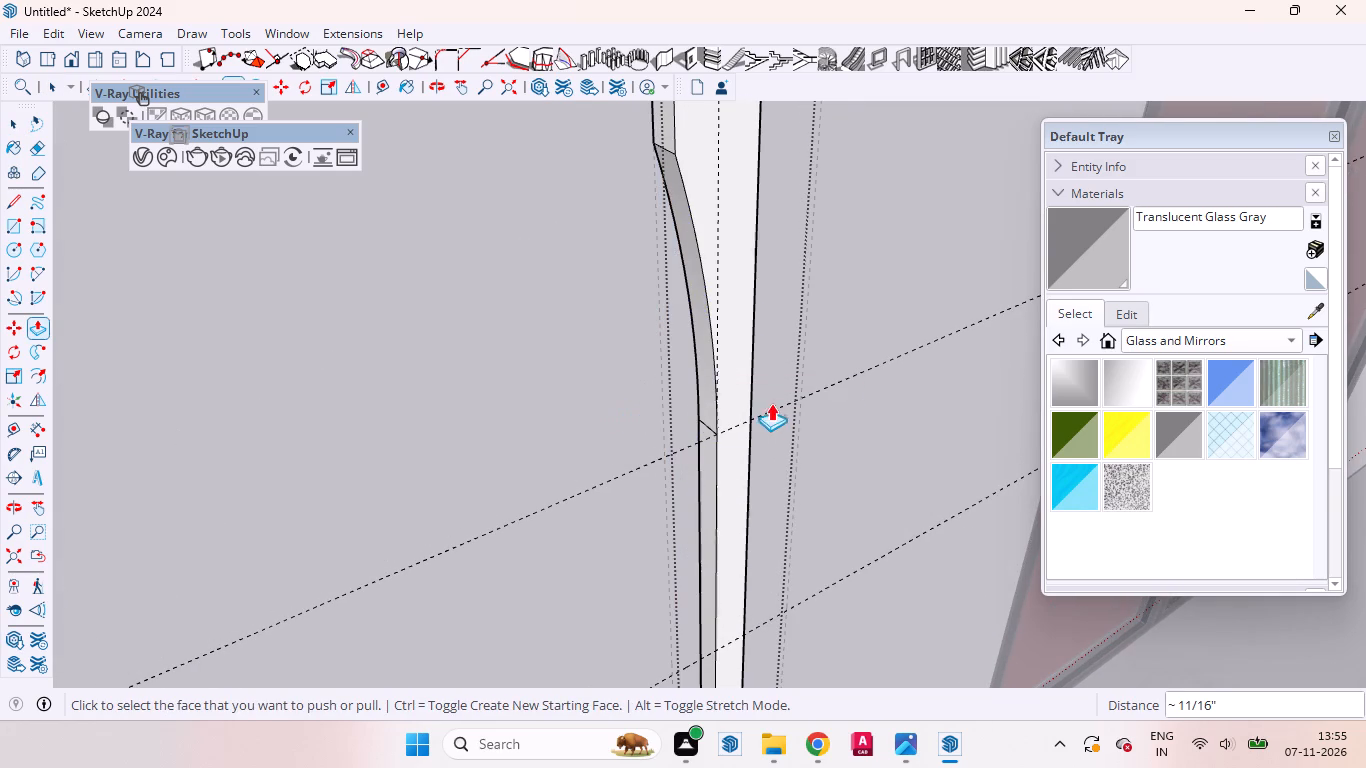
key("space")
middle_click_drag(672, 397, 433, 390)
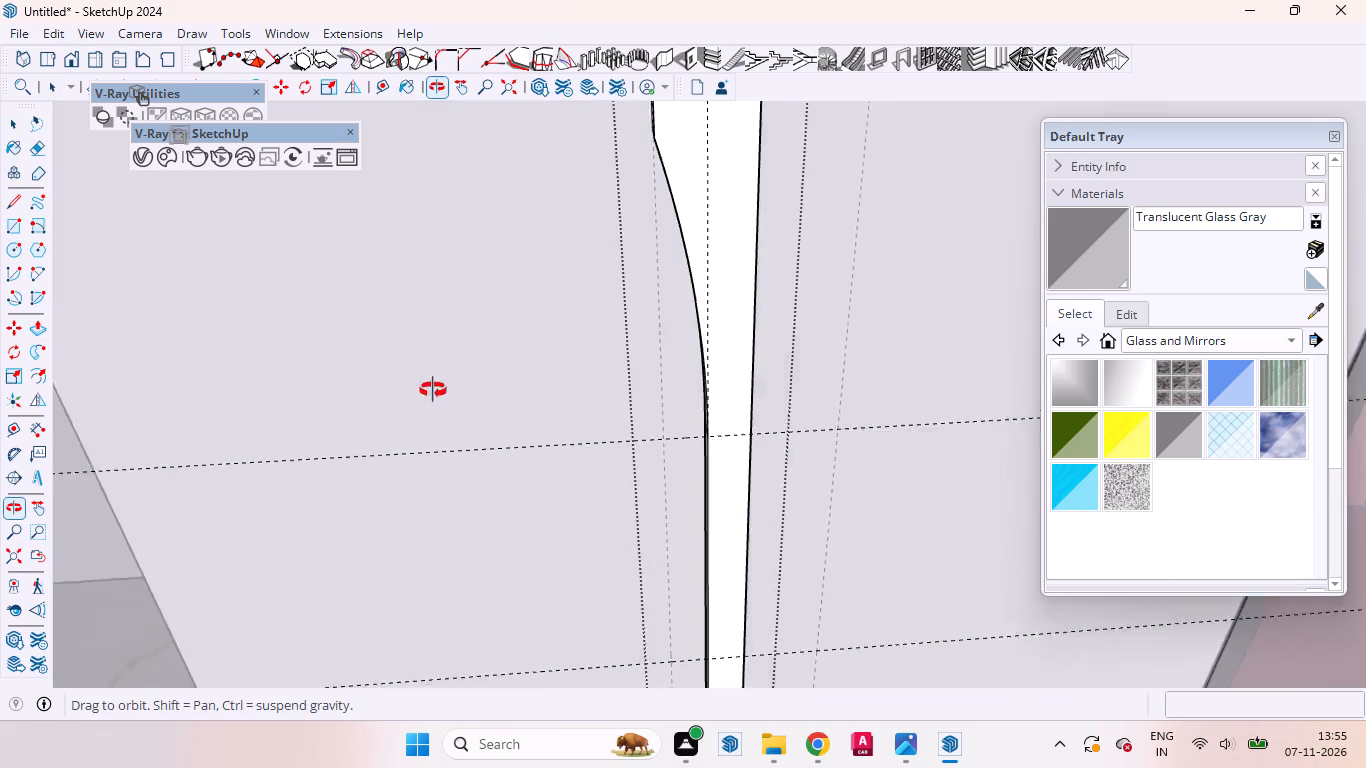
middle_click_drag(433, 390, 430, 390)
scroll(447, 381, "up", 1)
scroll(764, 310, "down", 3)
scroll(767, 307, "up", 1)
scroll(767, 307, "down", 20)
scroll(767, 307, "down", 4)
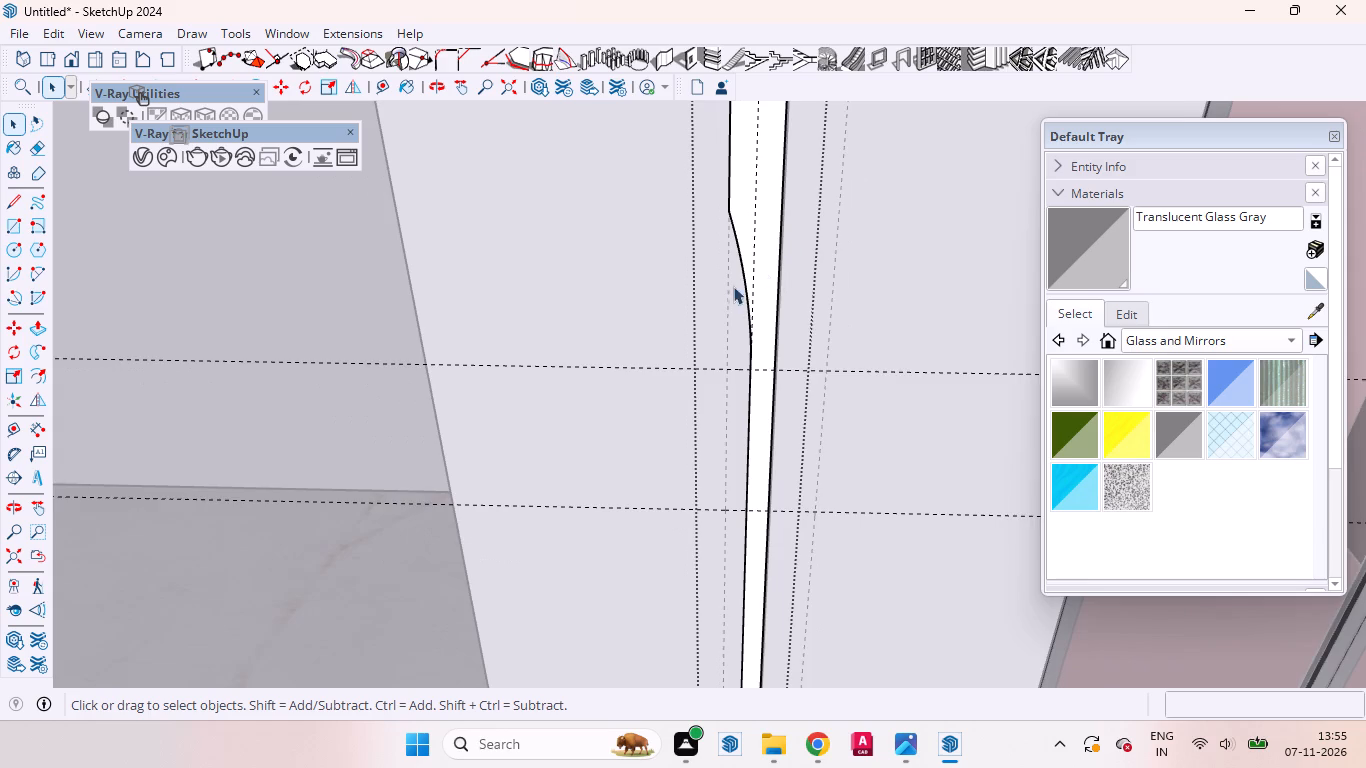
scroll(733, 286, "down", 8)
scroll(731, 293, "up", 1)
scroll(731, 293, "down", 12)
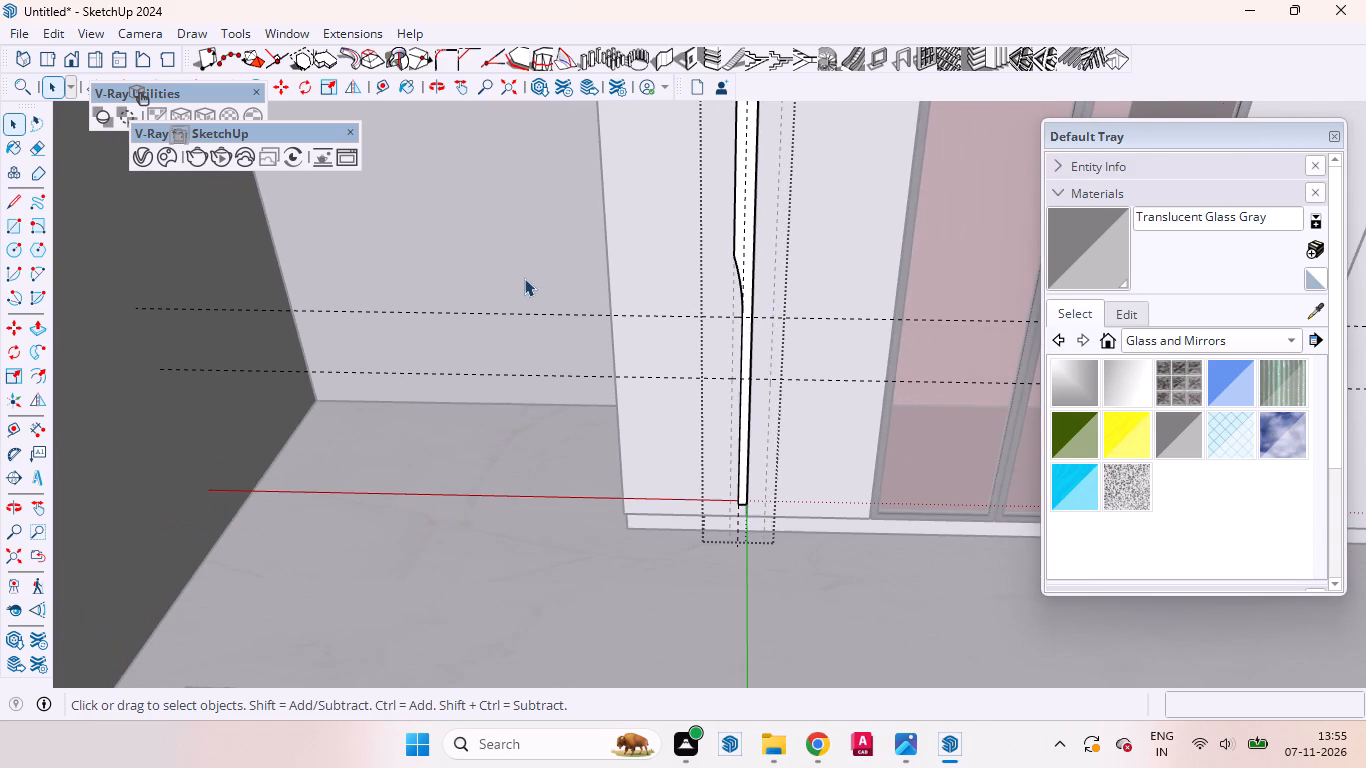
left_click(524, 278)
Paint the whole narrow strip black with Color M09 from the Colors material collection.
left_click(1294, 334)
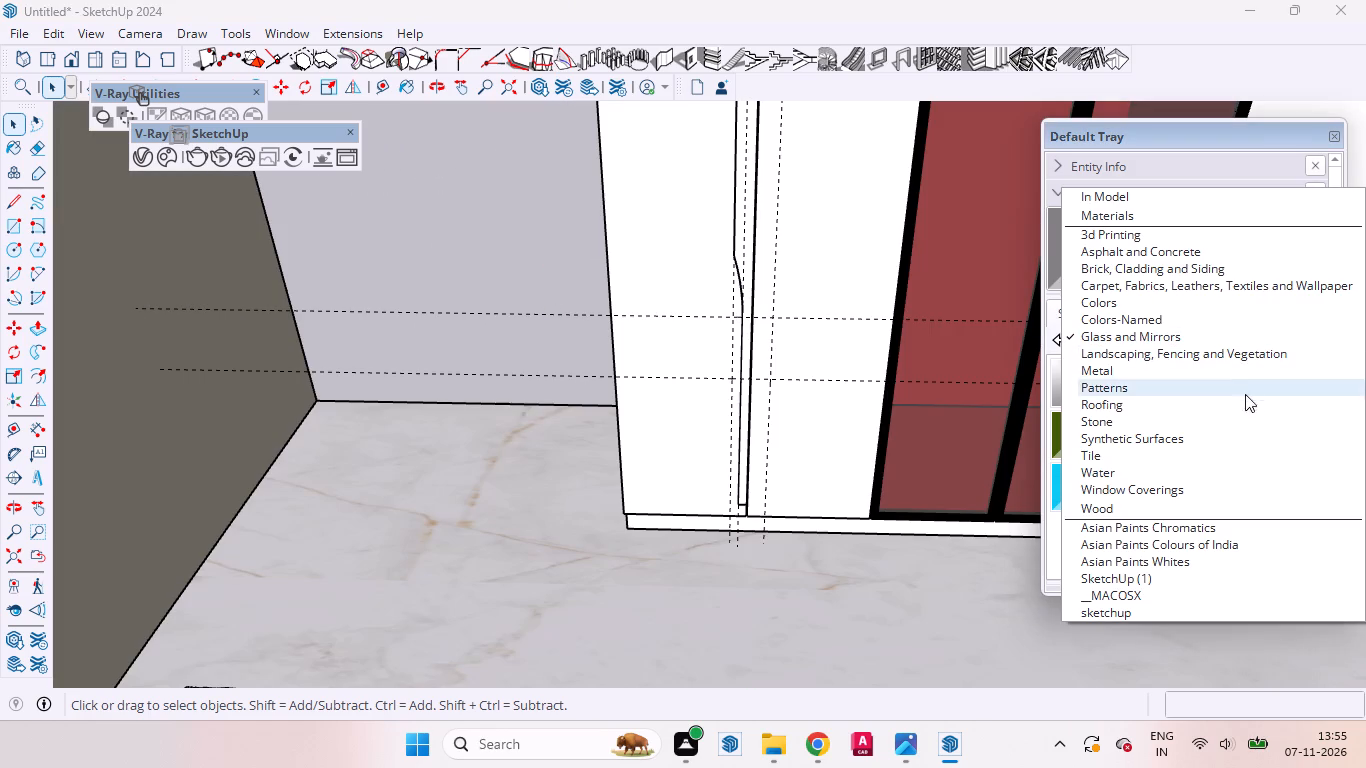
left_click(1133, 308)
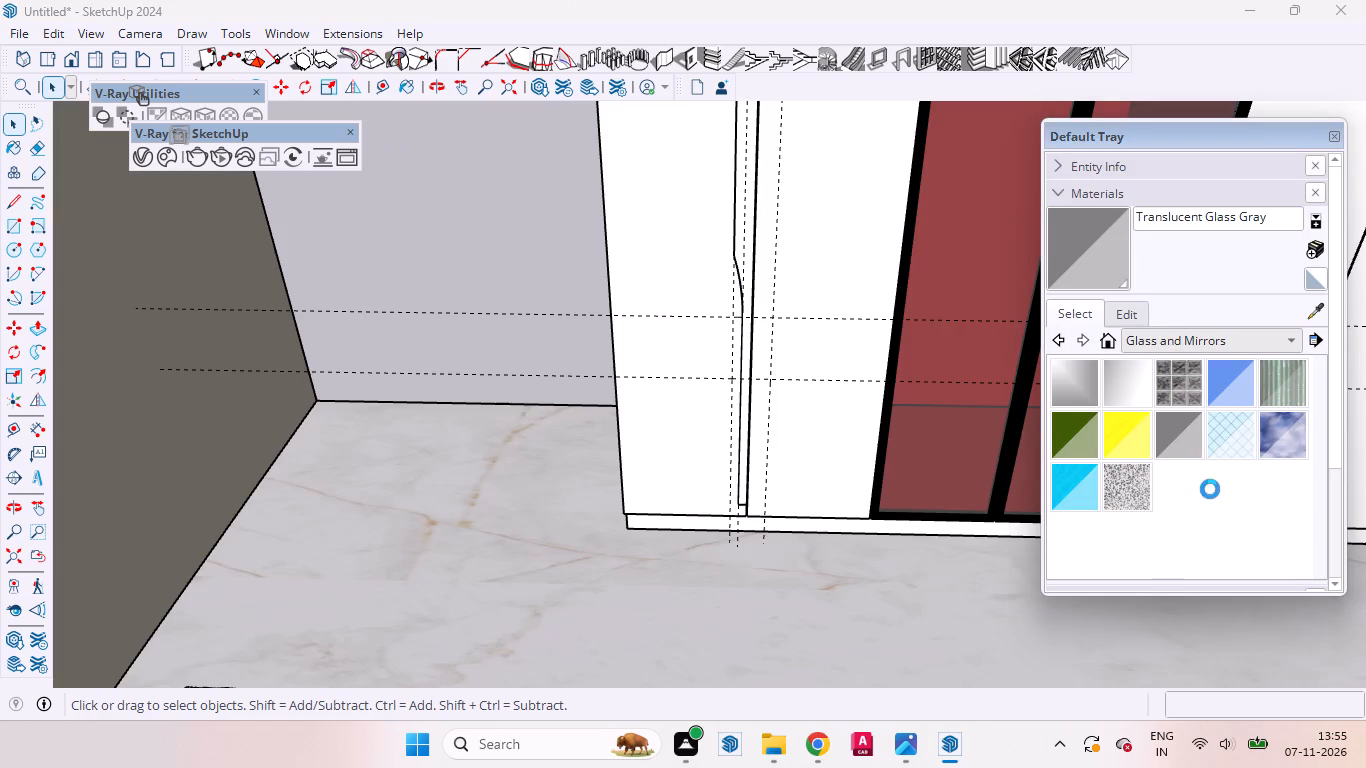
scroll(1214, 475, "down", 11)
scroll(1173, 453, "up", 1)
scroll(1173, 453, "down", 9)
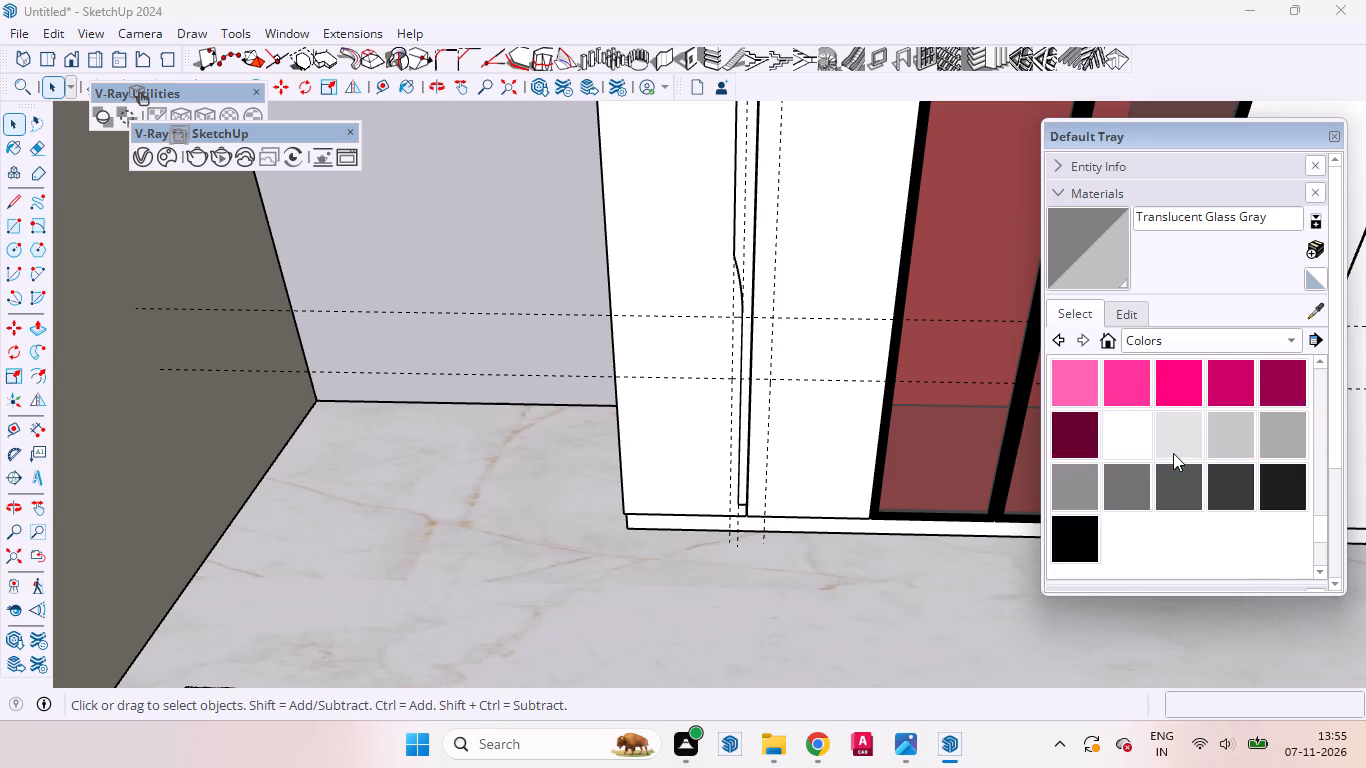
scroll(1173, 453, "down", 5)
left_click(1070, 390)
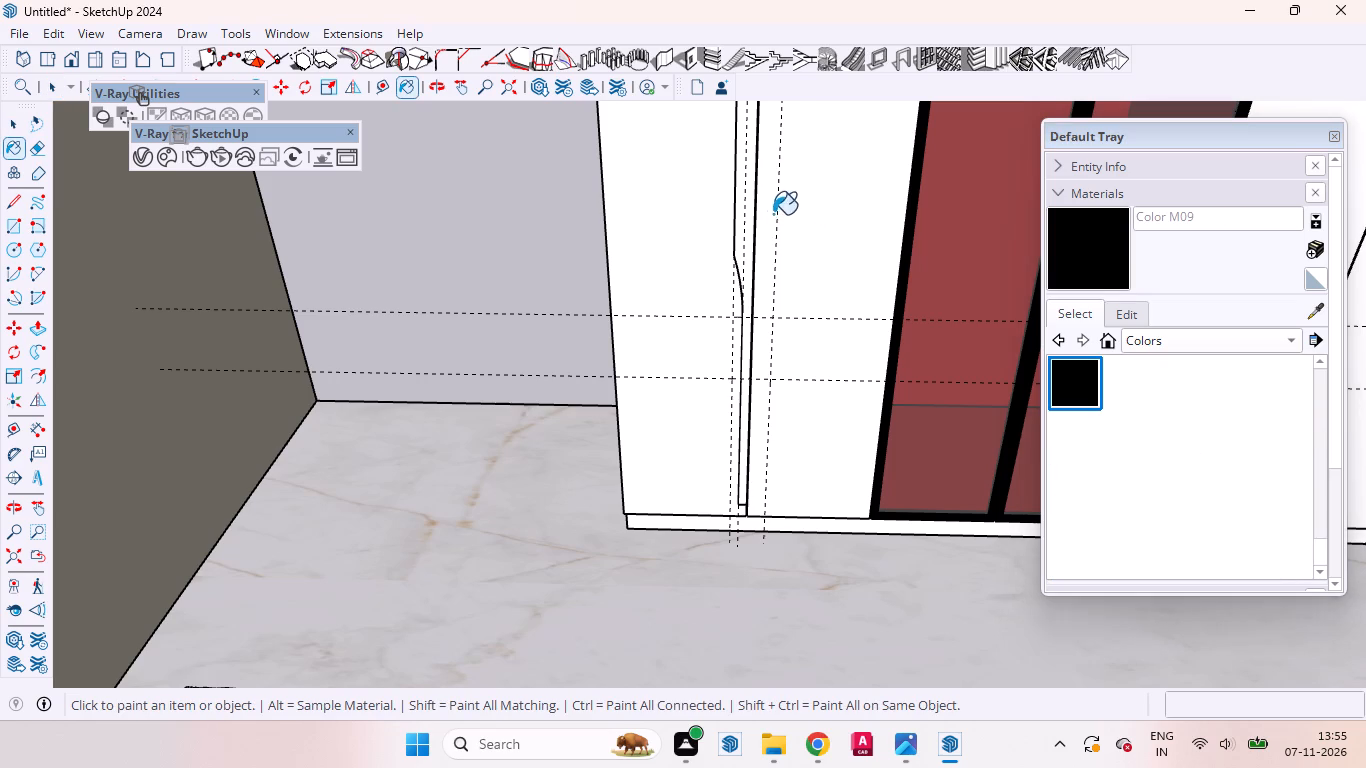
left_click(754, 201)
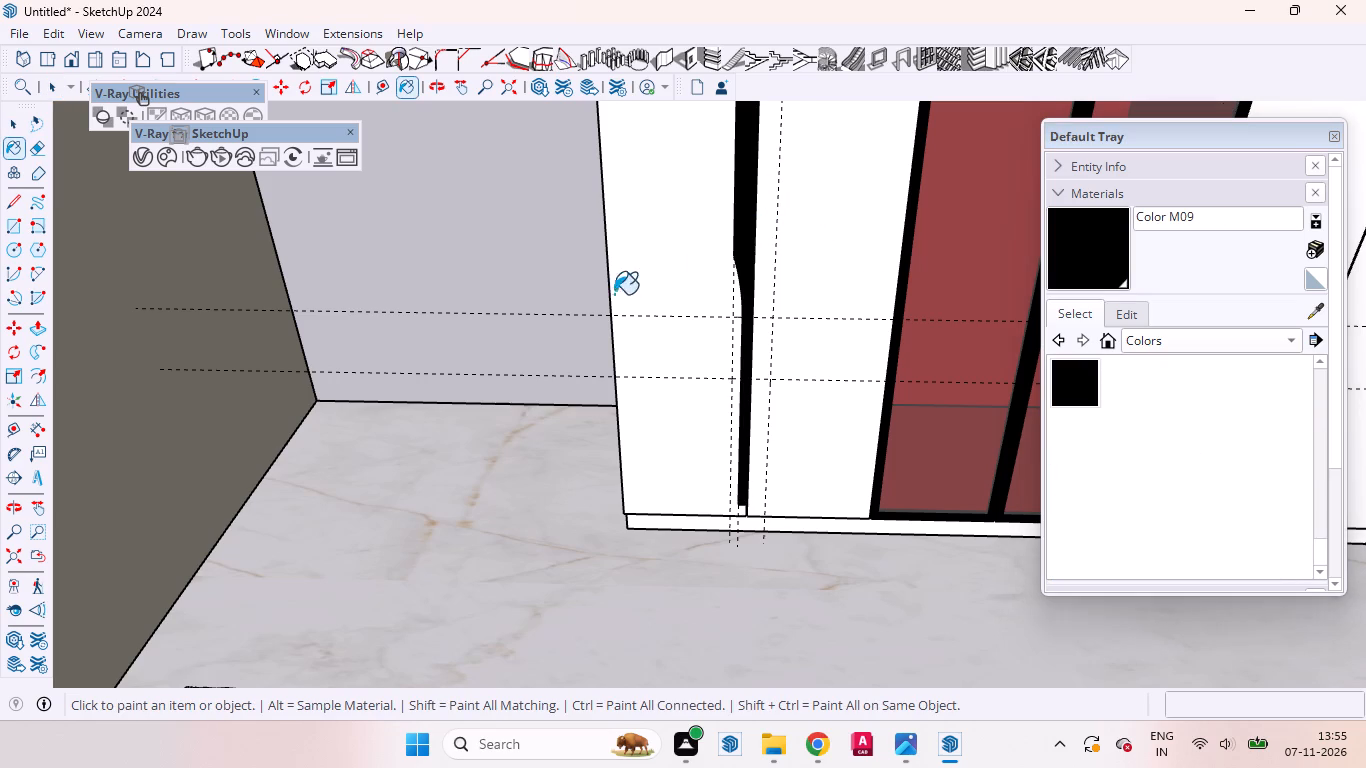
key("space")
left_click(450, 296)
Move the black strip 1" horizontally away from the door joint.
scroll(532, 471, "down", 9)
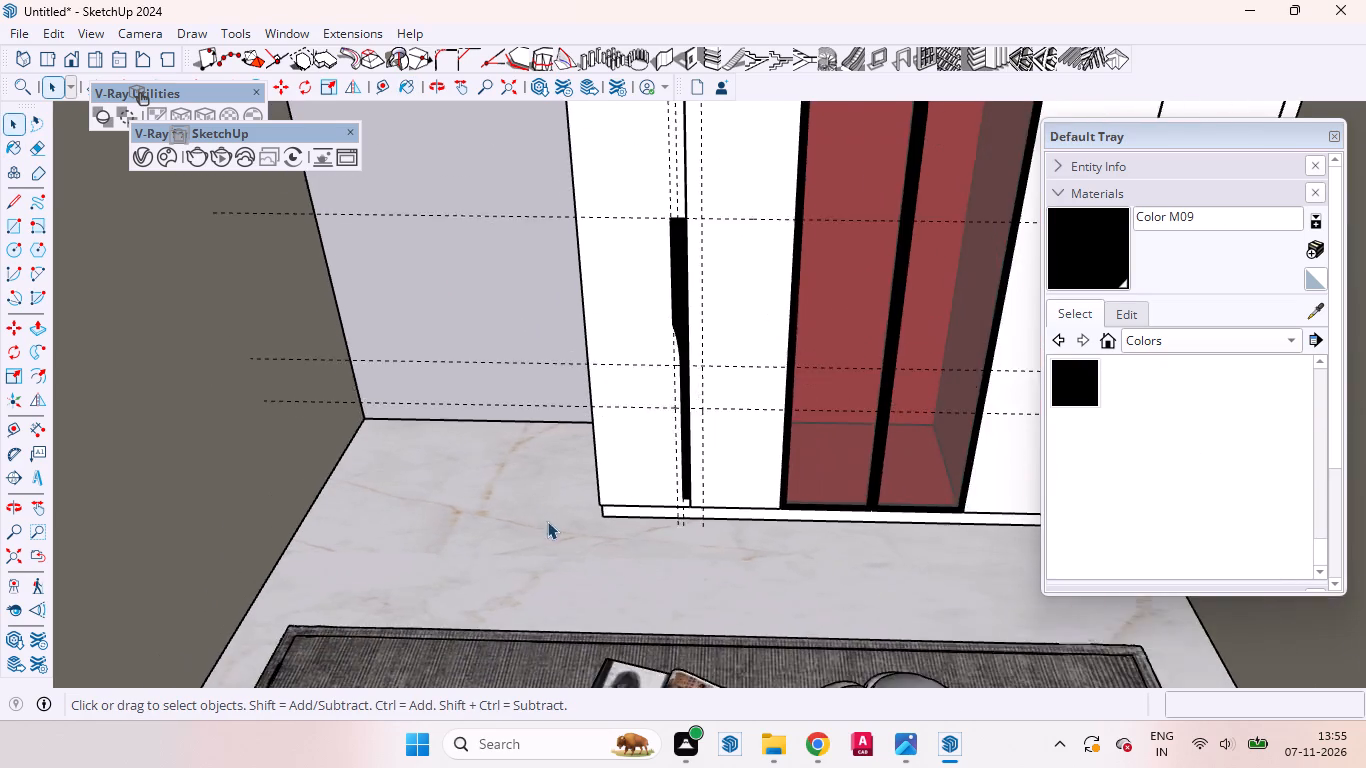
scroll(662, 297, "up", 20)
scroll(662, 297, "up", 4)
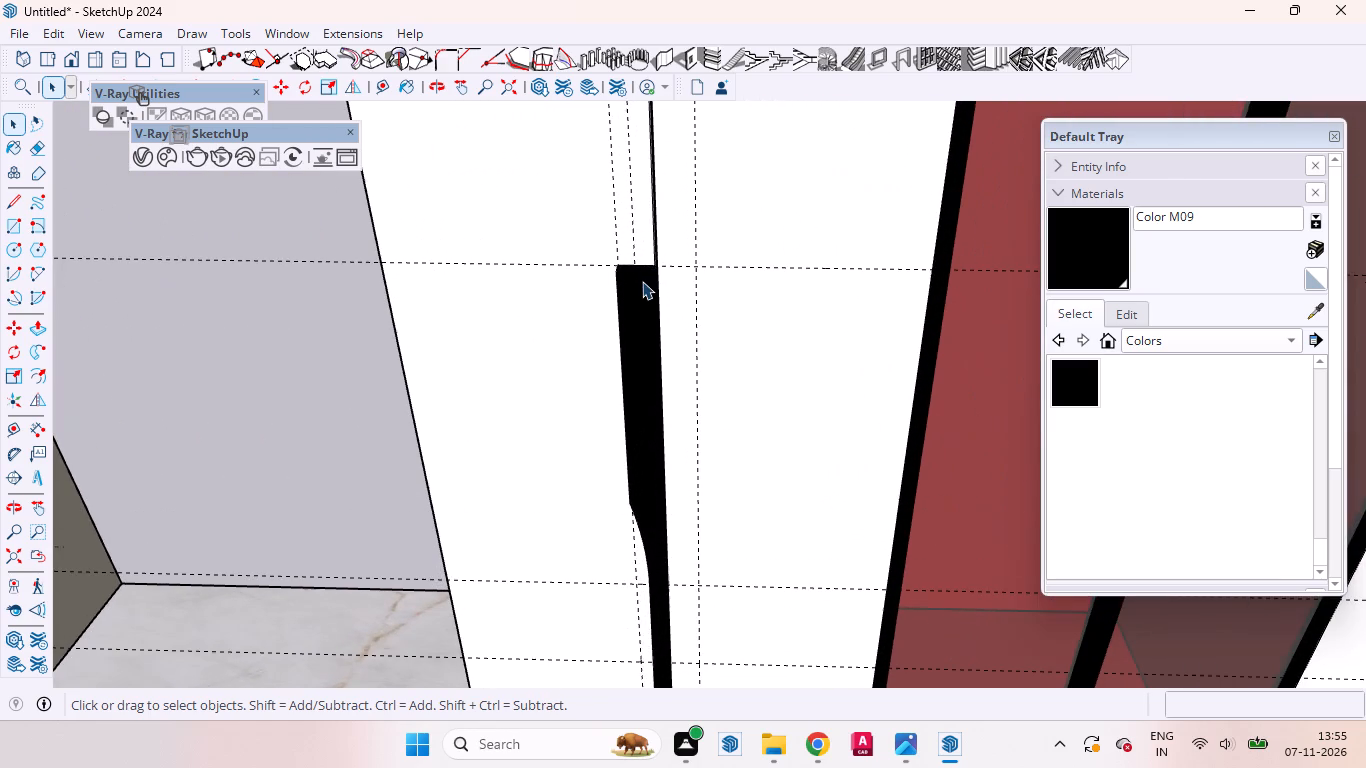
left_click(640, 301)
scroll(648, 254, "up", 8)
scroll(649, 249, "down", 1)
scroll(649, 249, "up", 20)
scroll(649, 249, "up", 1)
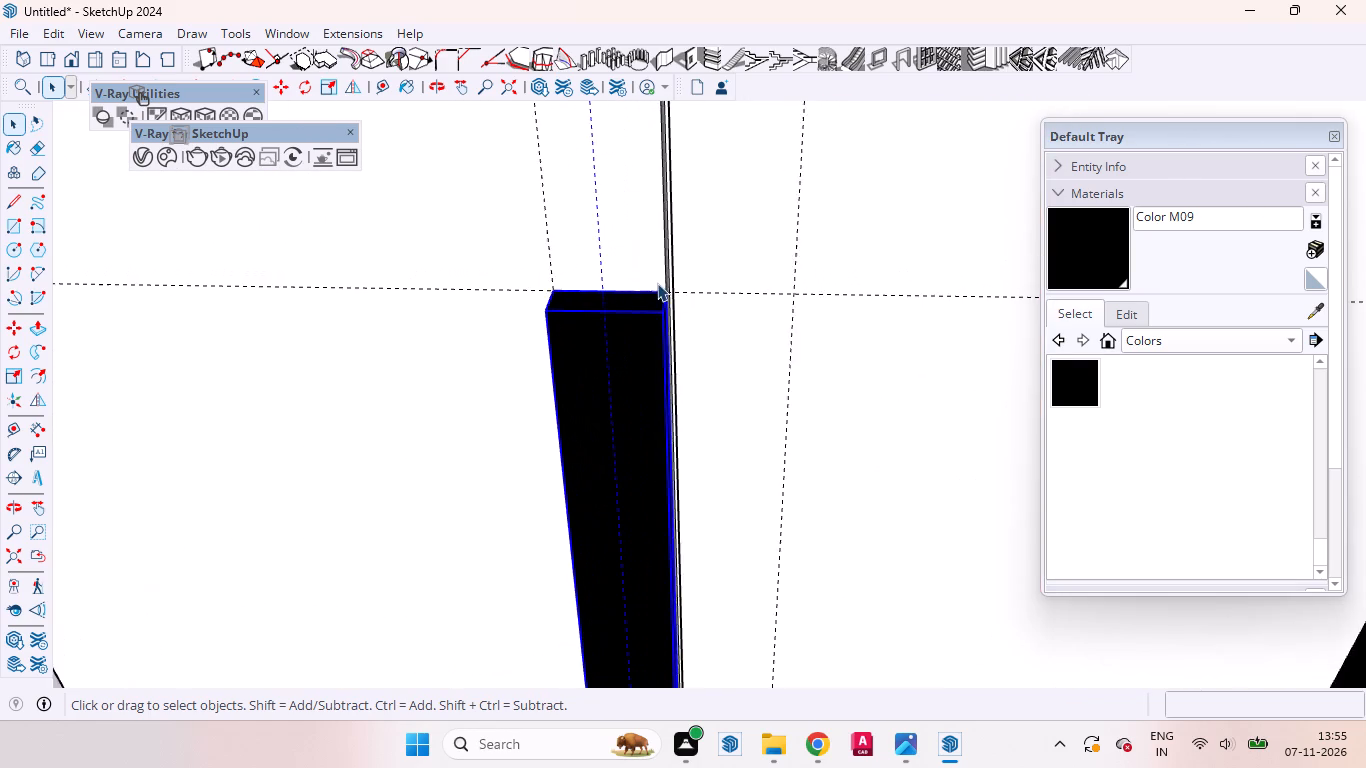
scroll(657, 283, "up", 7)
key("m")
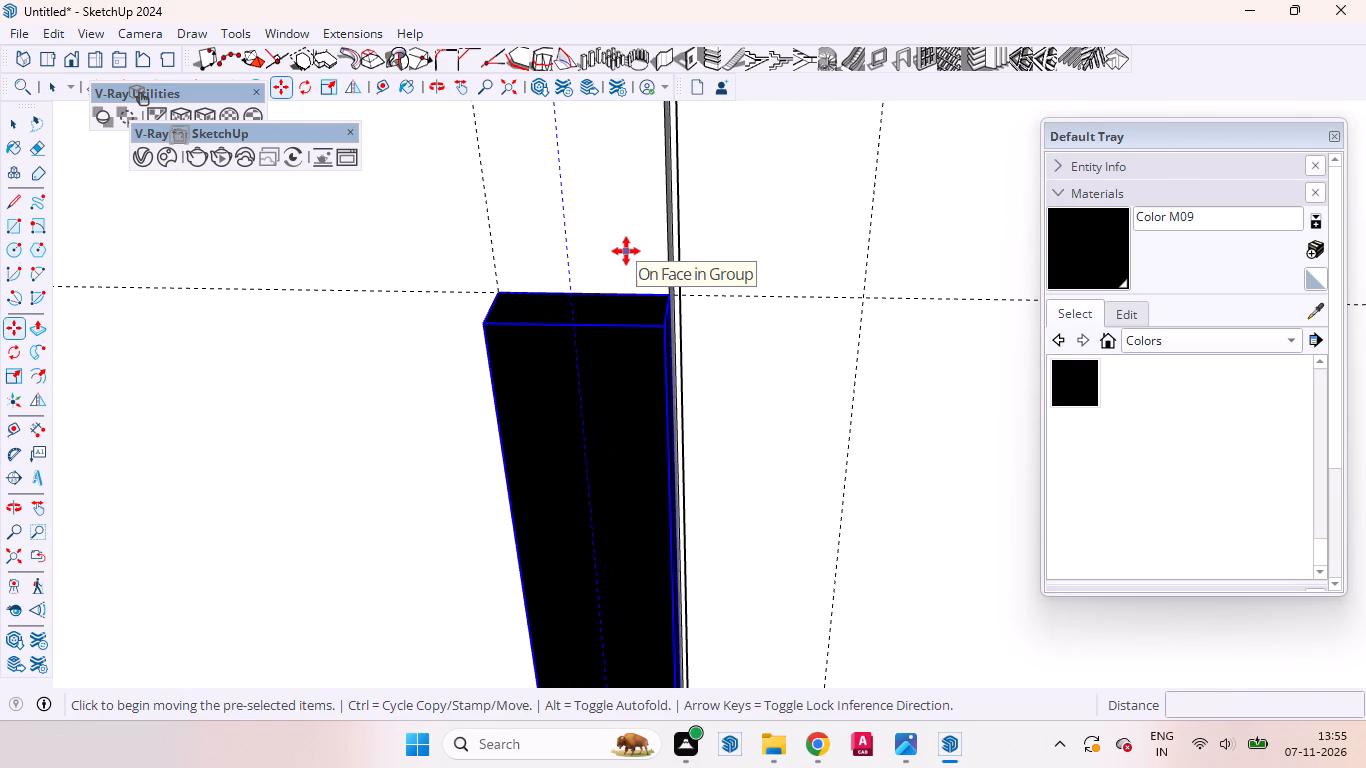
left_click(626, 251)
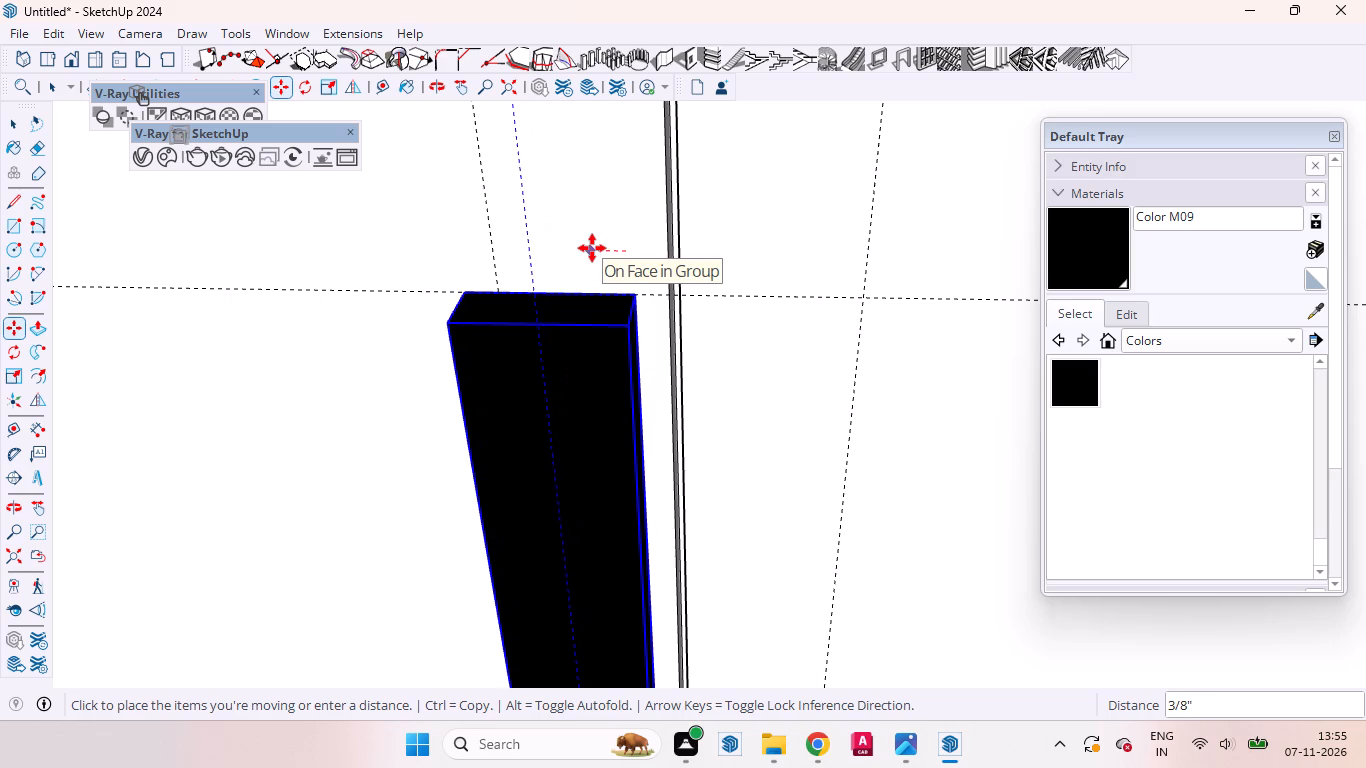
key("1")
key("Return")
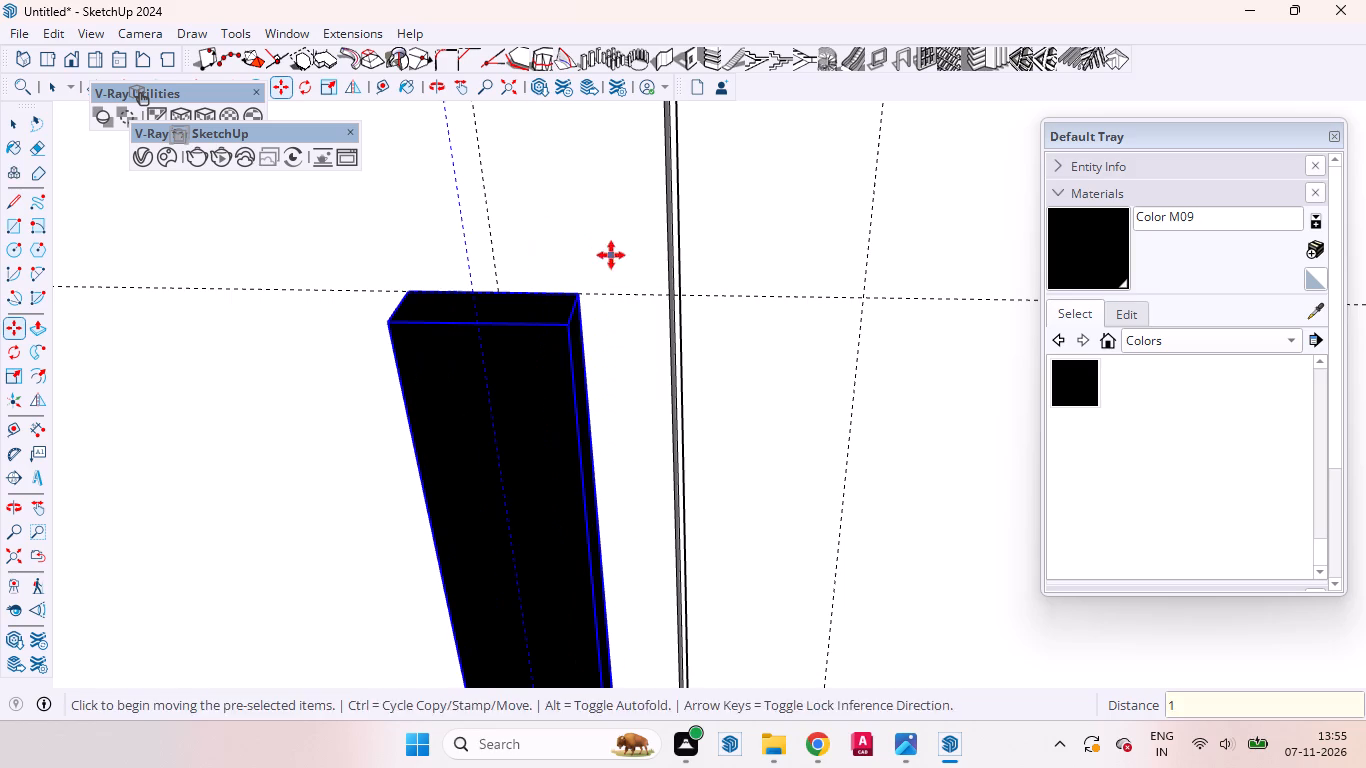
key("space")
Move the black strip 0.5" horizontally back toward the door joint.
scroll(636, 250, "down", 7)
scroll(737, 146, "down", 13)
scroll(725, 159, "down", 11)
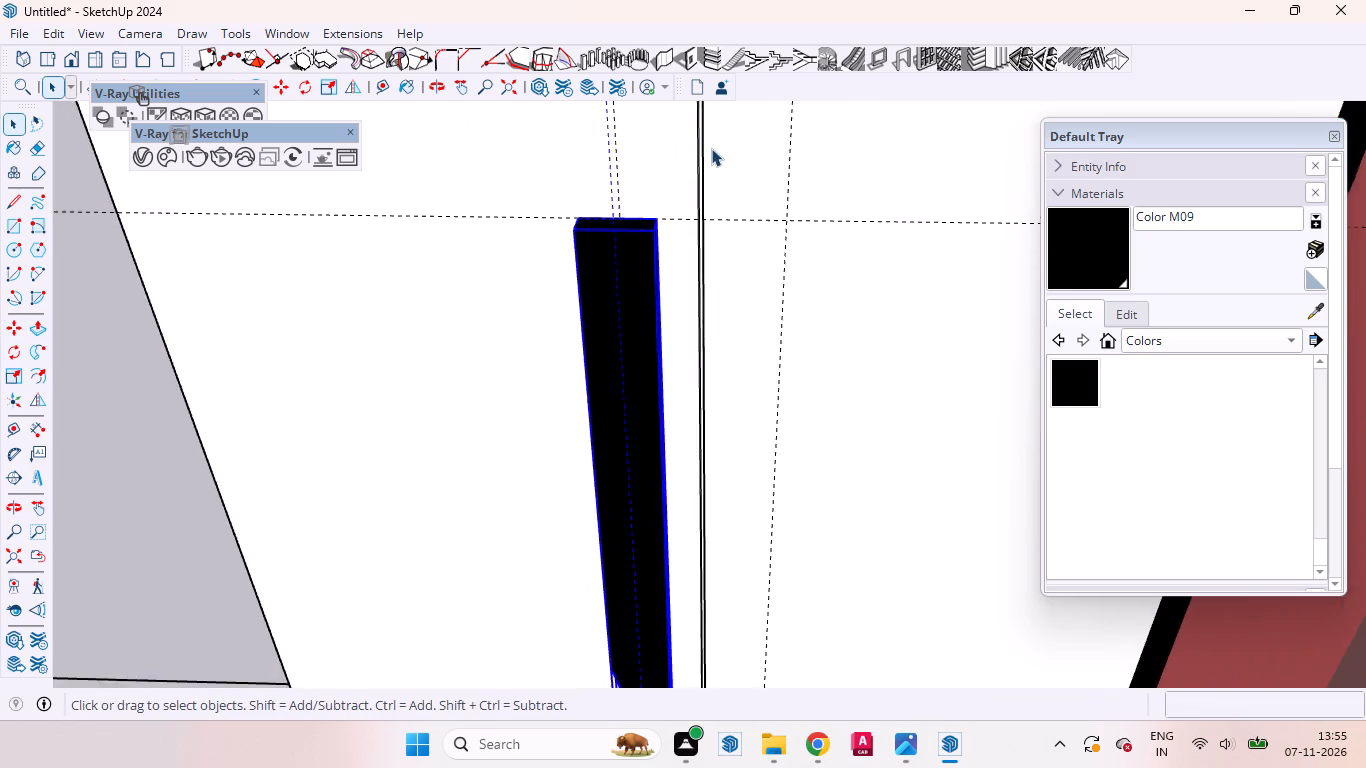
scroll(711, 148, "down", 20)
scroll(711, 148, "down", 20)
scroll(711, 148, "down", 1)
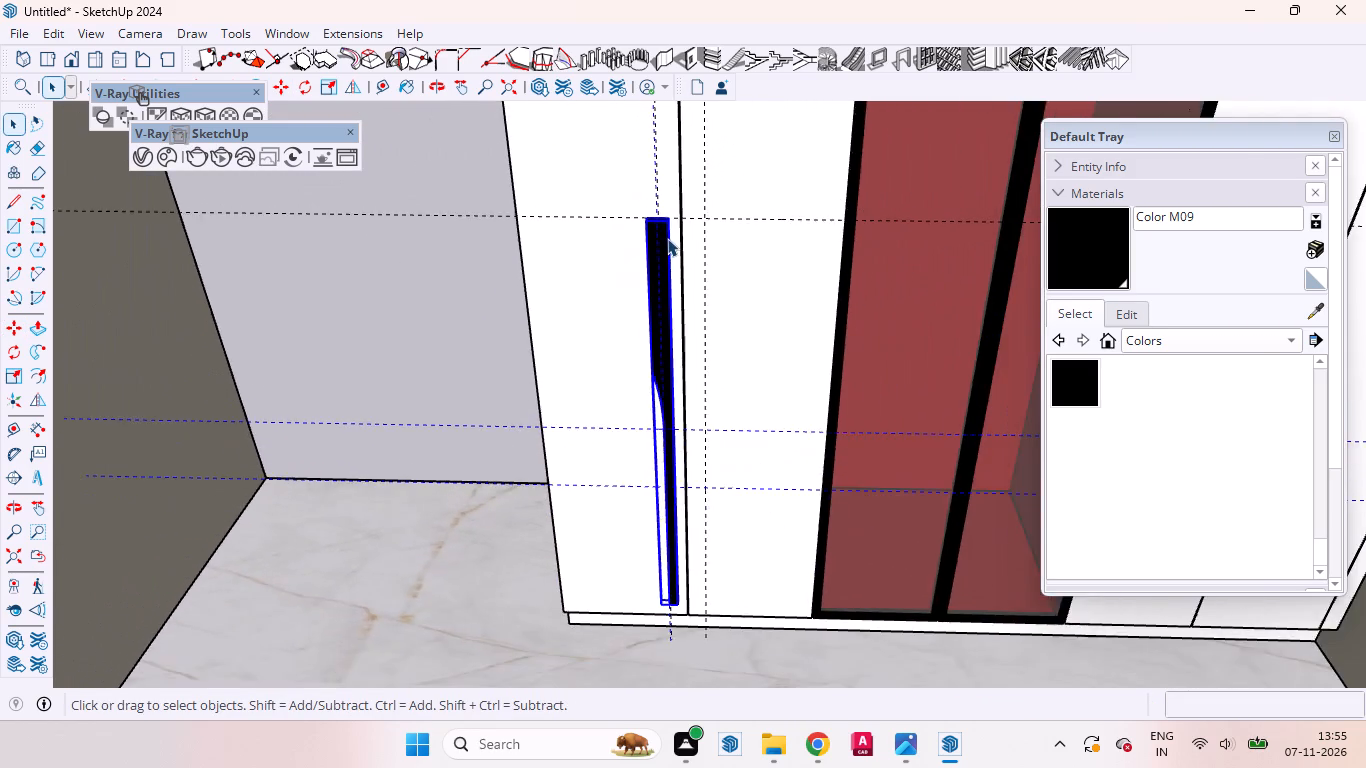
scroll(667, 238, "down", 9)
middle_click(681, 326)
scroll(675, 211, "up", 5)
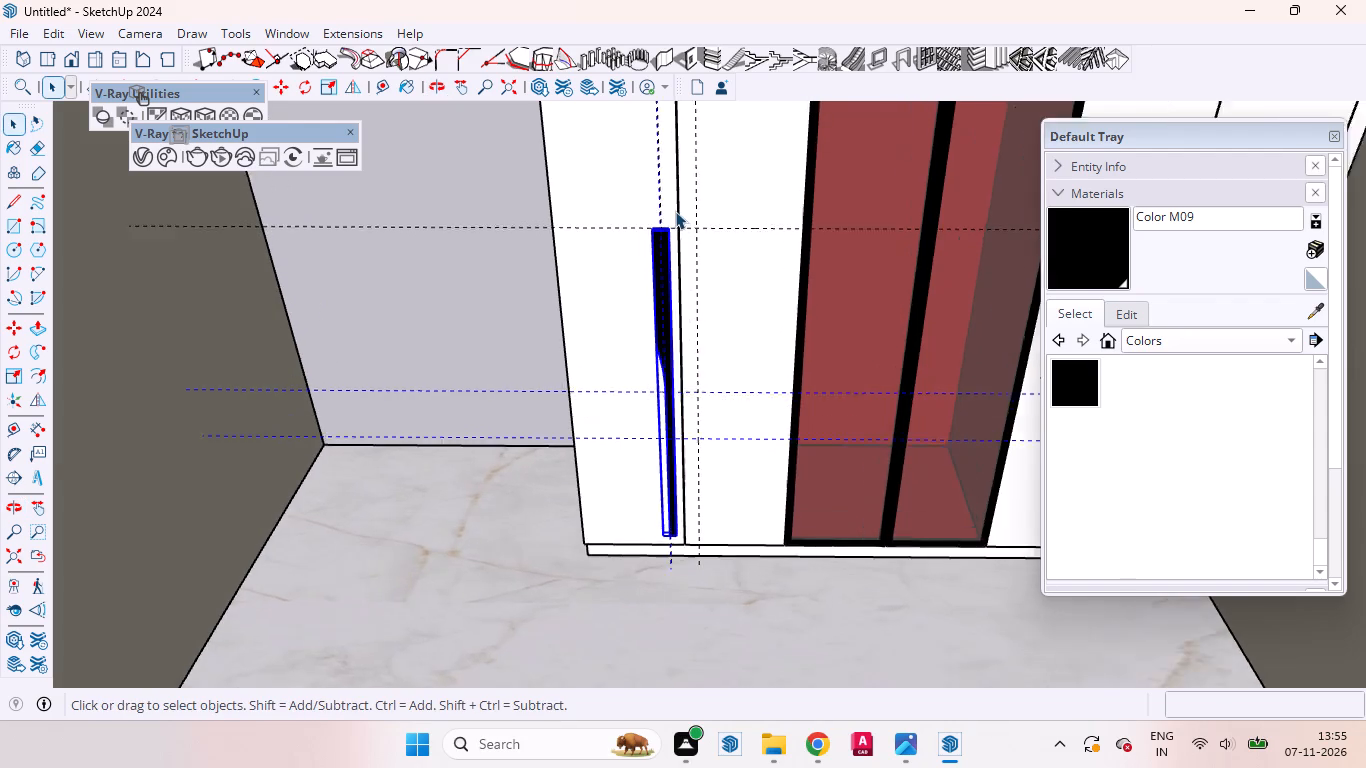
scroll(675, 211, "up", 20)
key("m")
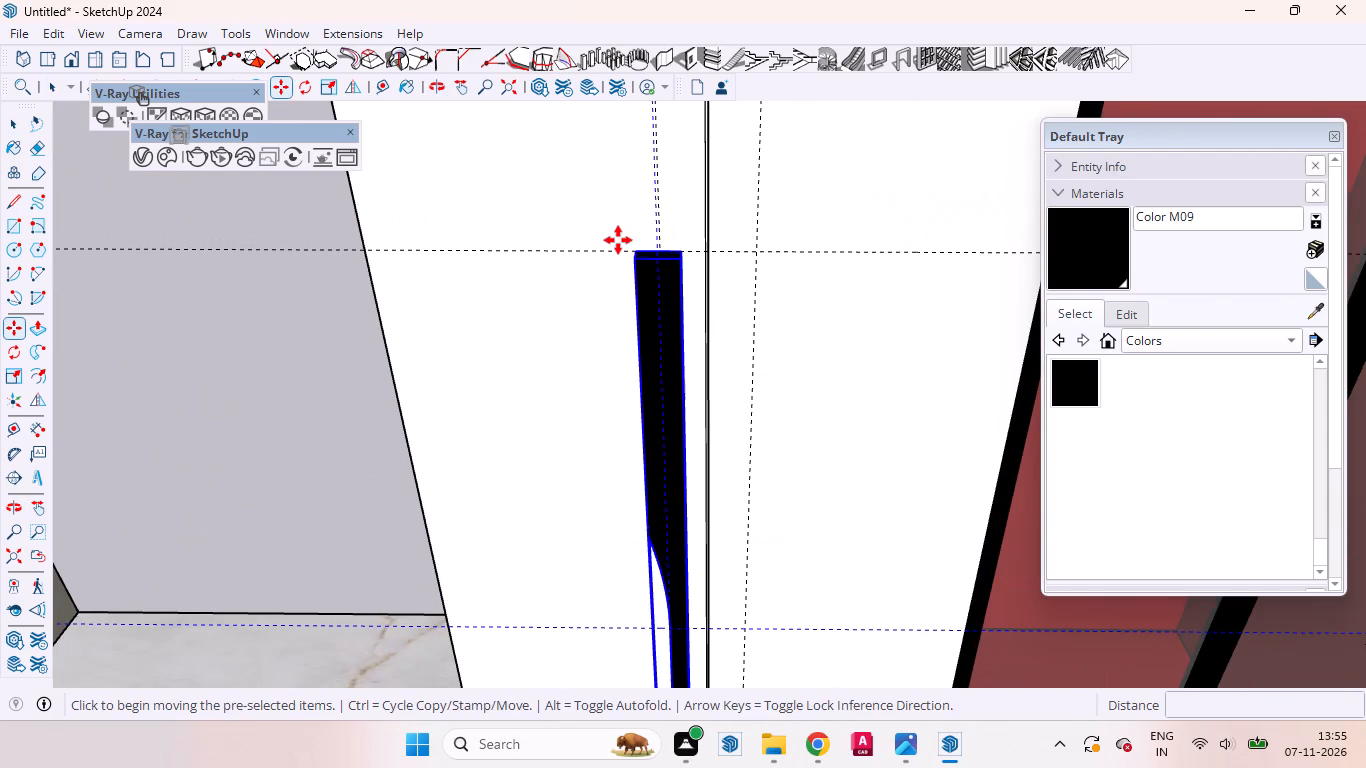
key("space")
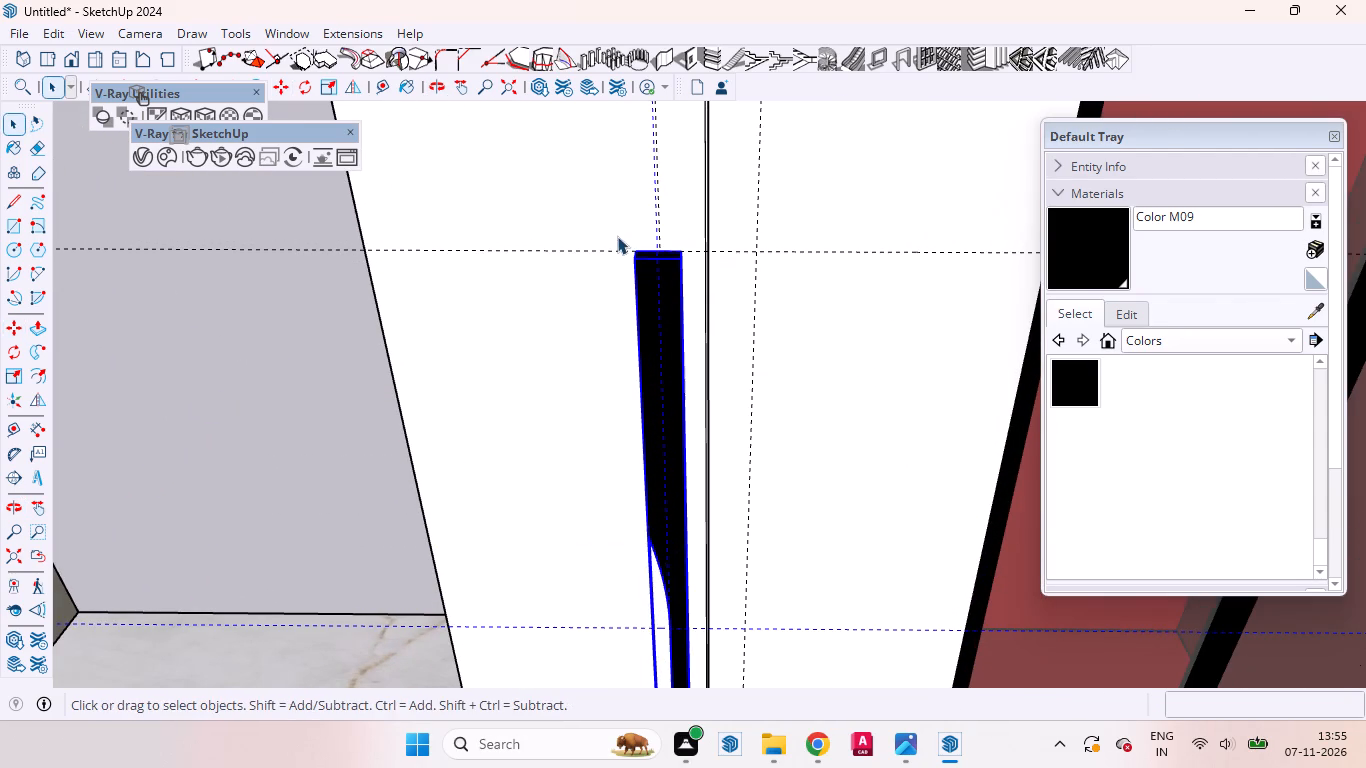
key("m")
left_click(593, 223)
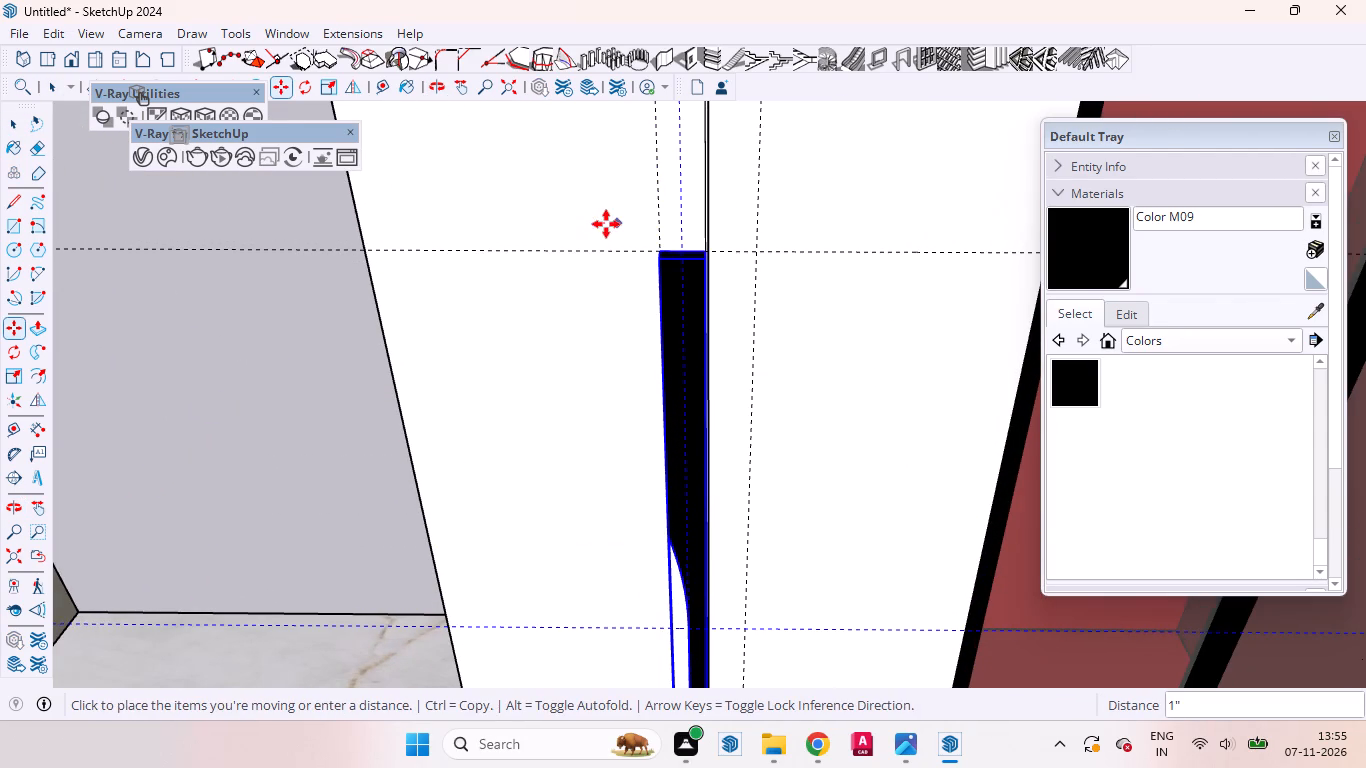
key("0")
key("period")
key("5")
key("Return")
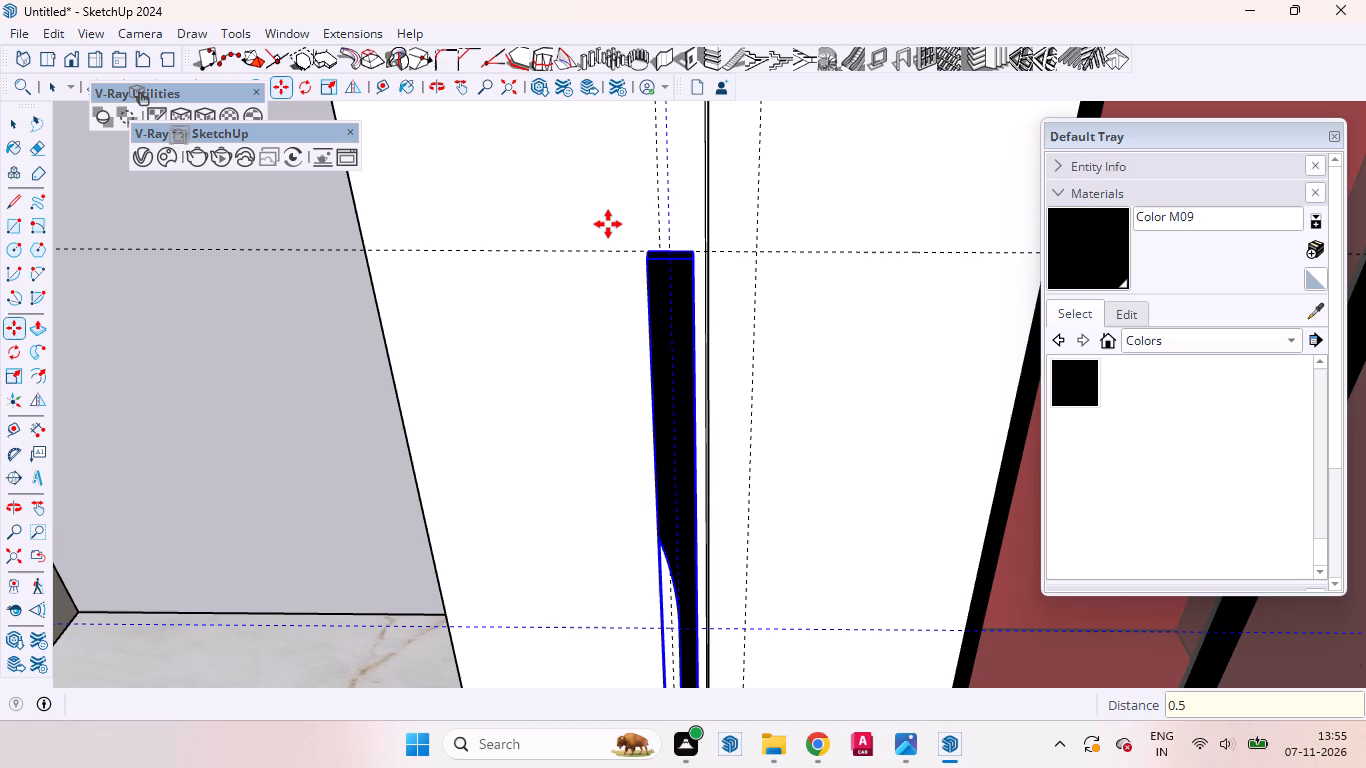
key("space")
Copy the black strip about 4 1/4" horizontally to the other side of the door joint.
scroll(657, 242, "down", 11)
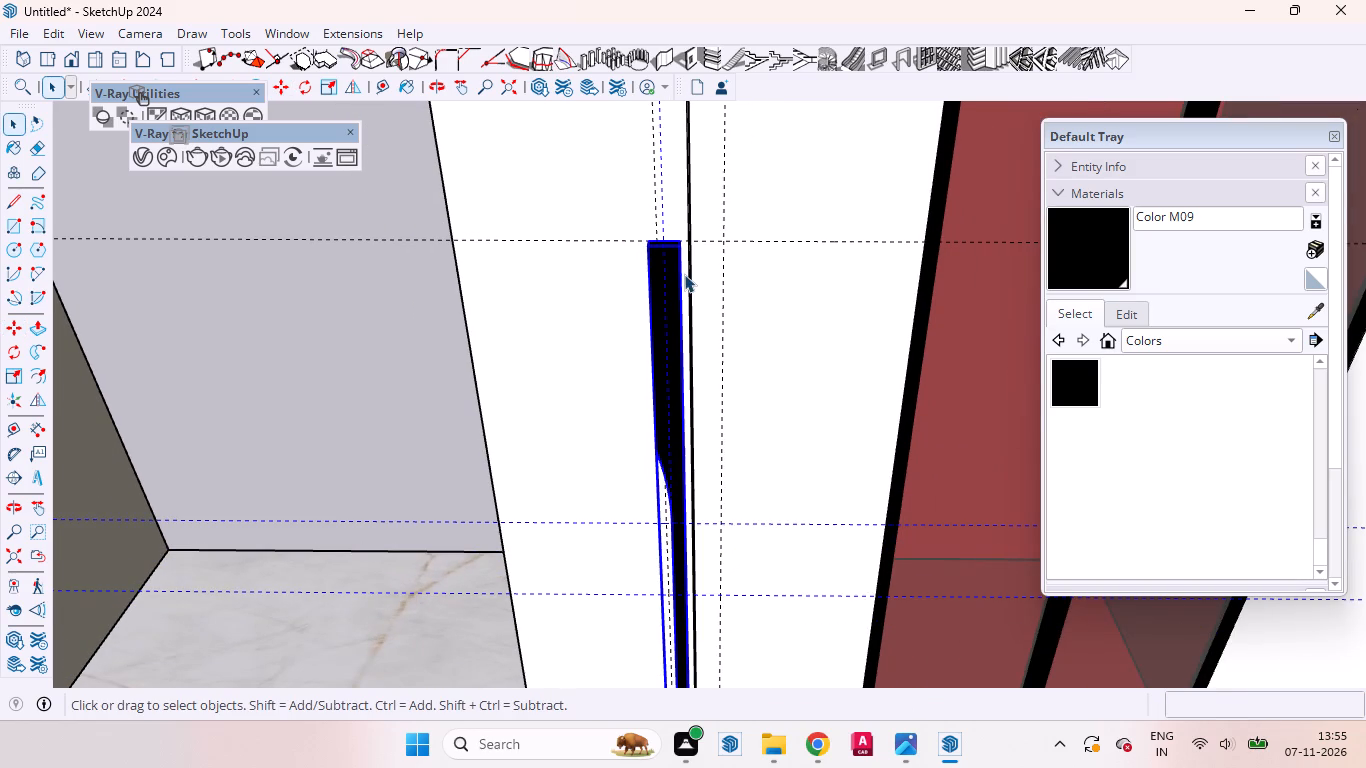
key("m")
scroll(701, 244, "up", 17)
scroll(701, 242, "down", 1)
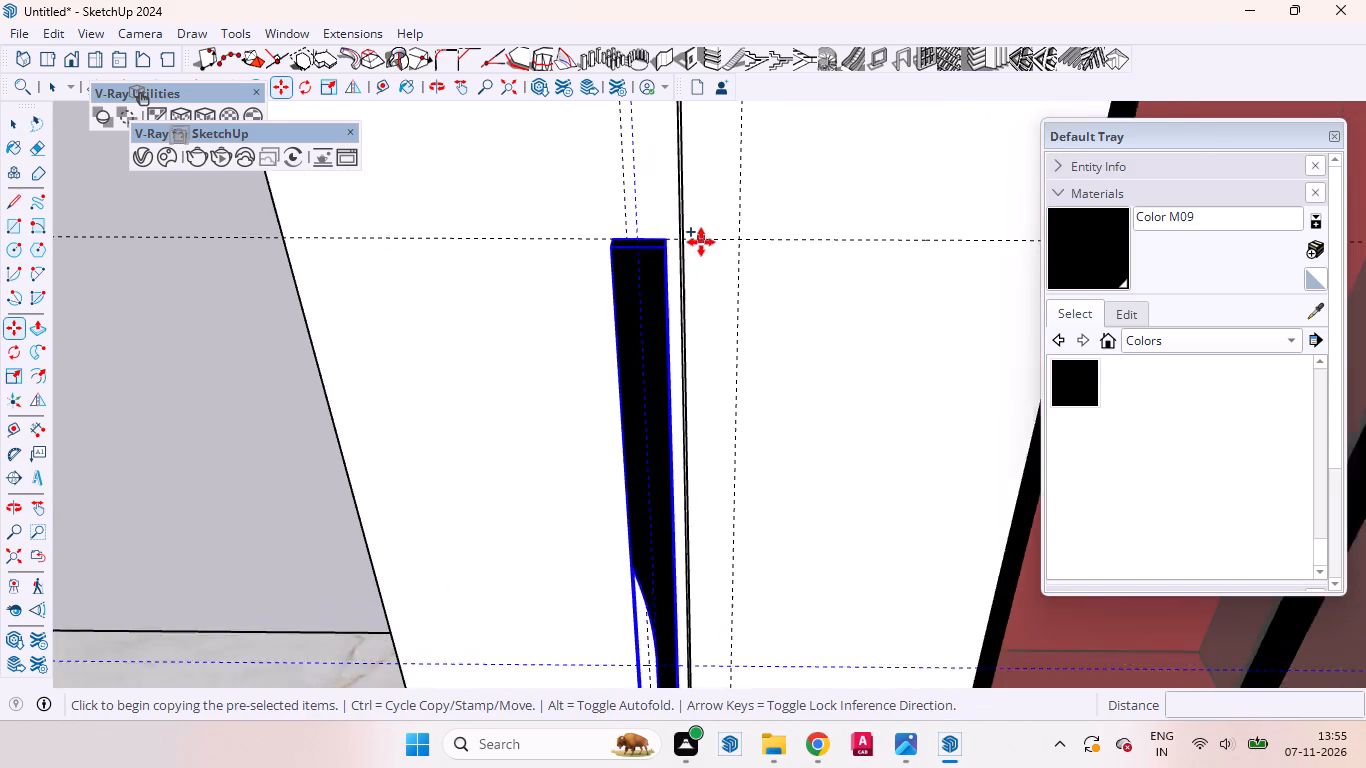
left_click(589, 216)
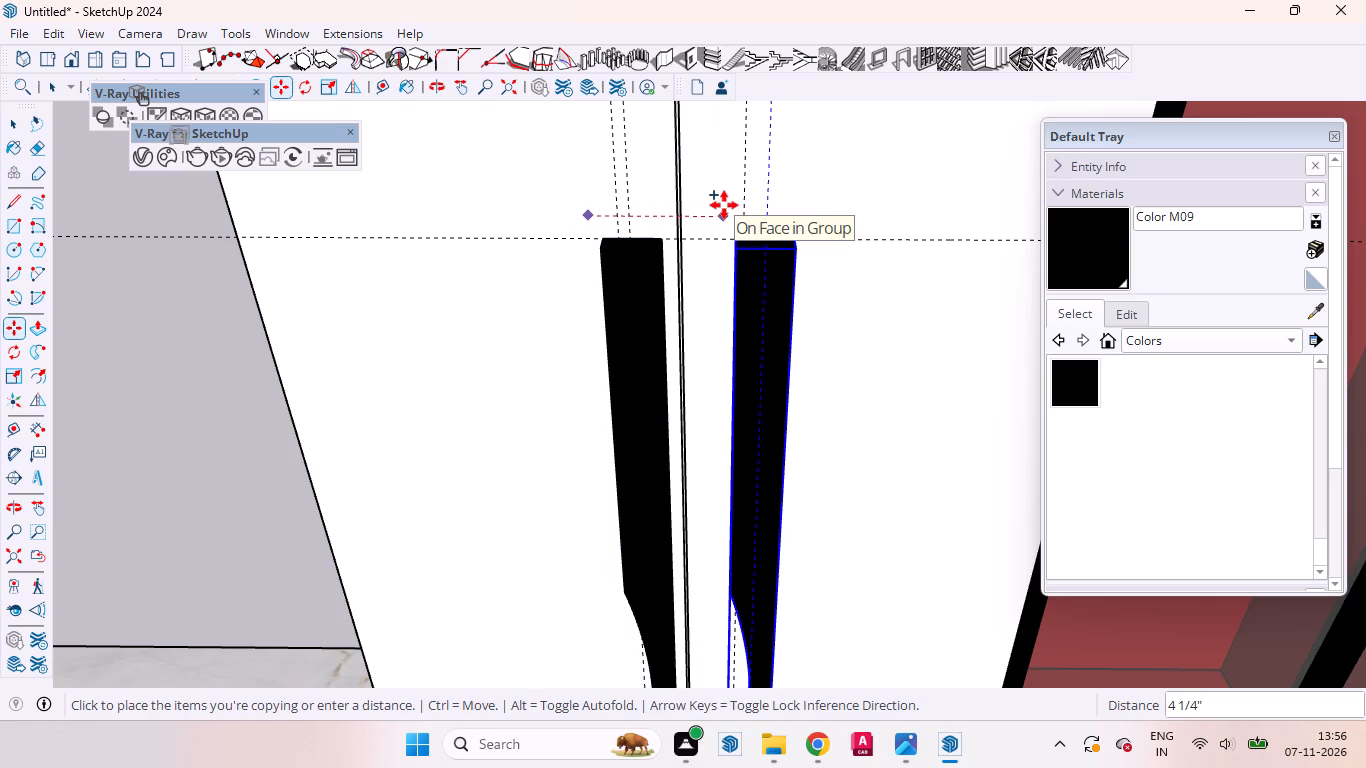
left_click(724, 205)
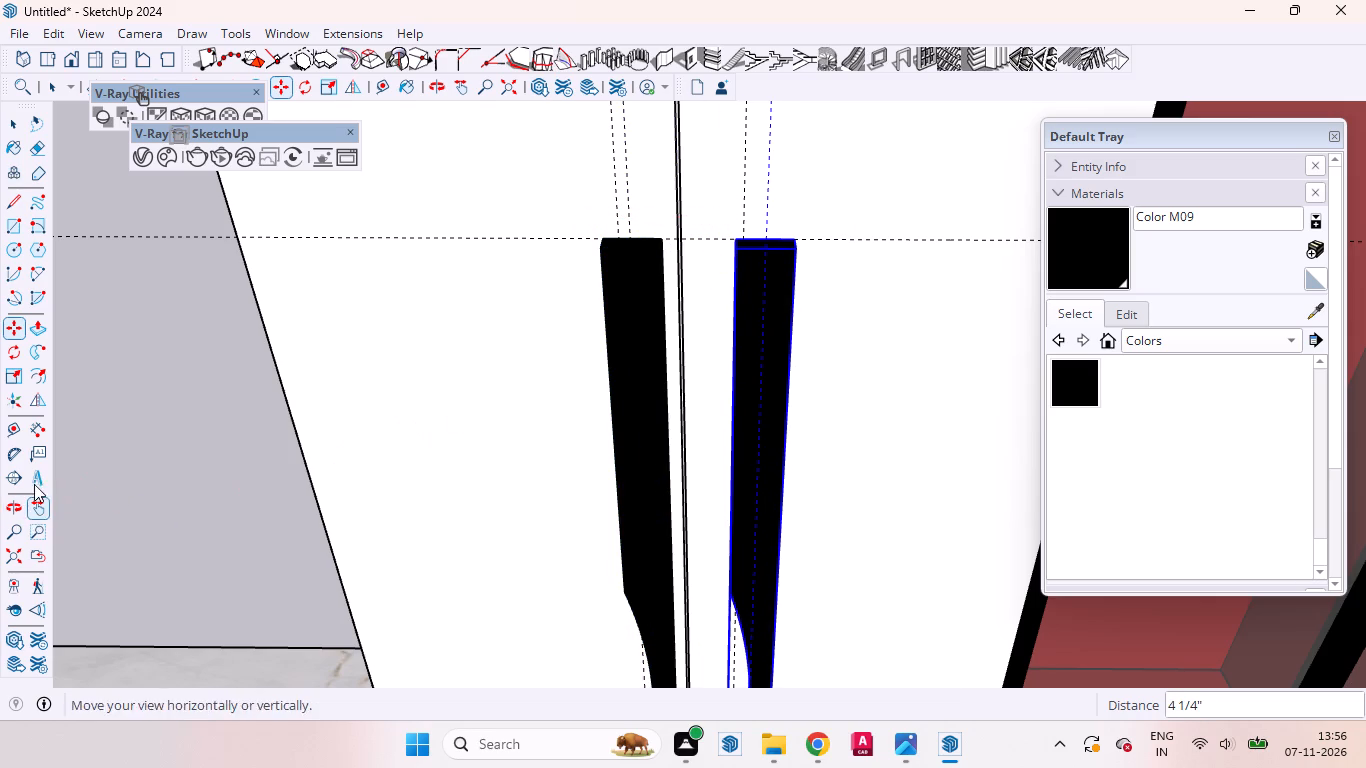
Flip the copied black strip about the red plane so its curved profile mirrors the original strip.
left_click(41, 409)
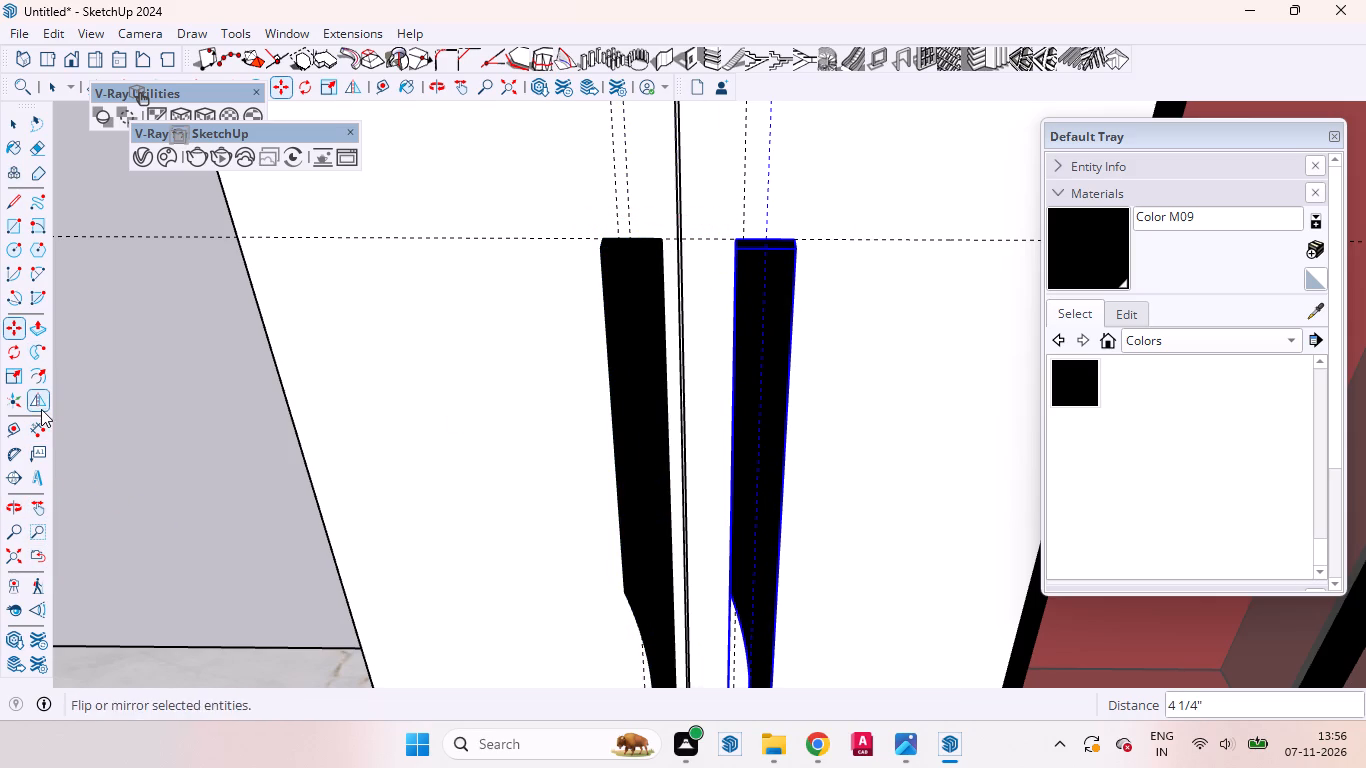
middle_click_drag(802, 249, 499, 294)
scroll(509, 294, "up", 1)
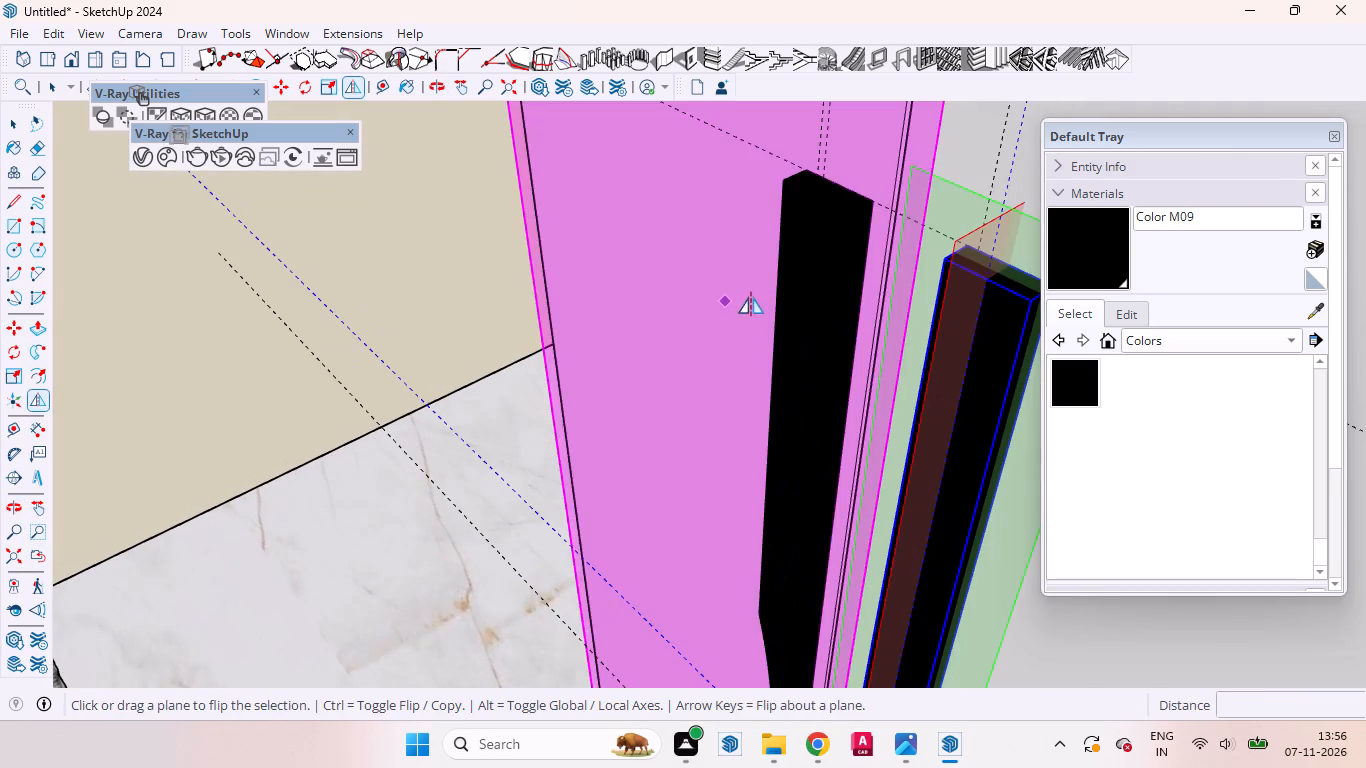
middle_click_drag(936, 314, 643, 318)
scroll(644, 318, "up", 1)
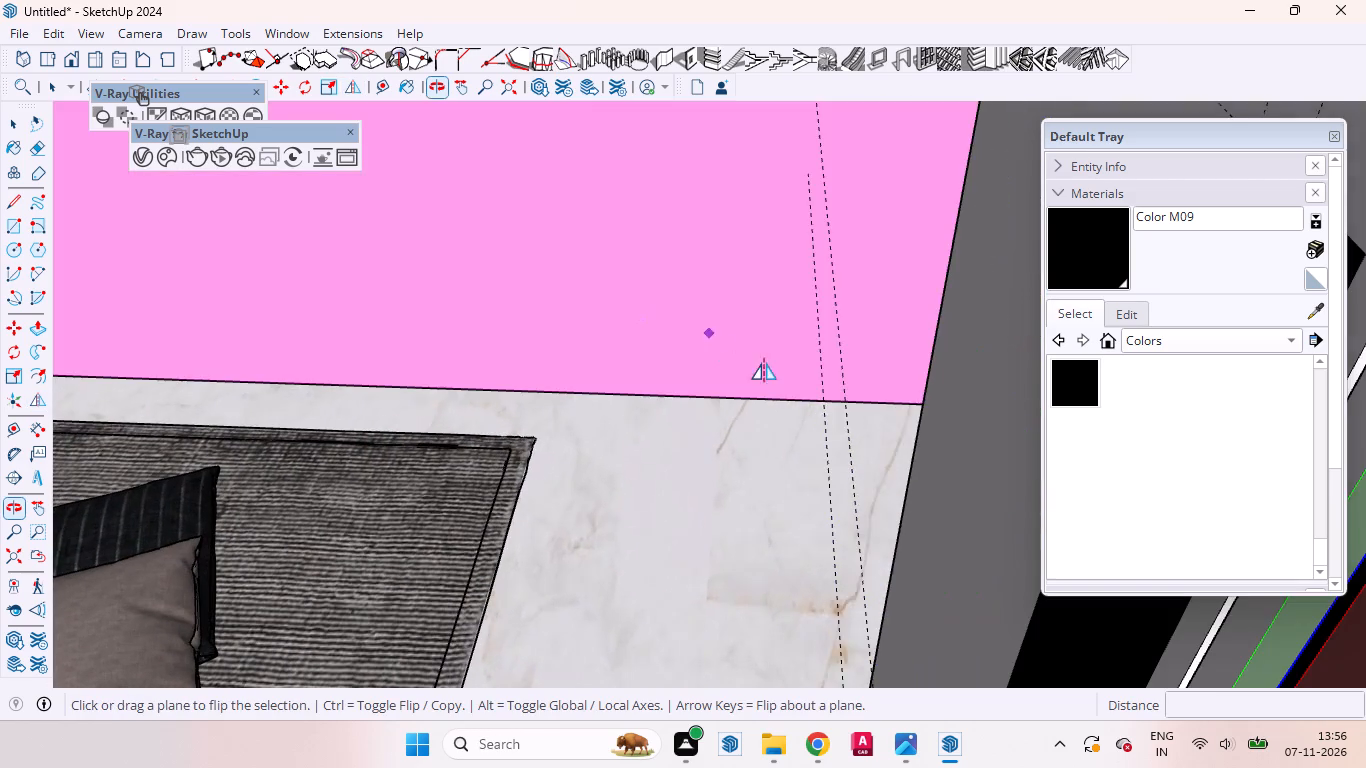
scroll(800, 349, "down", 9)
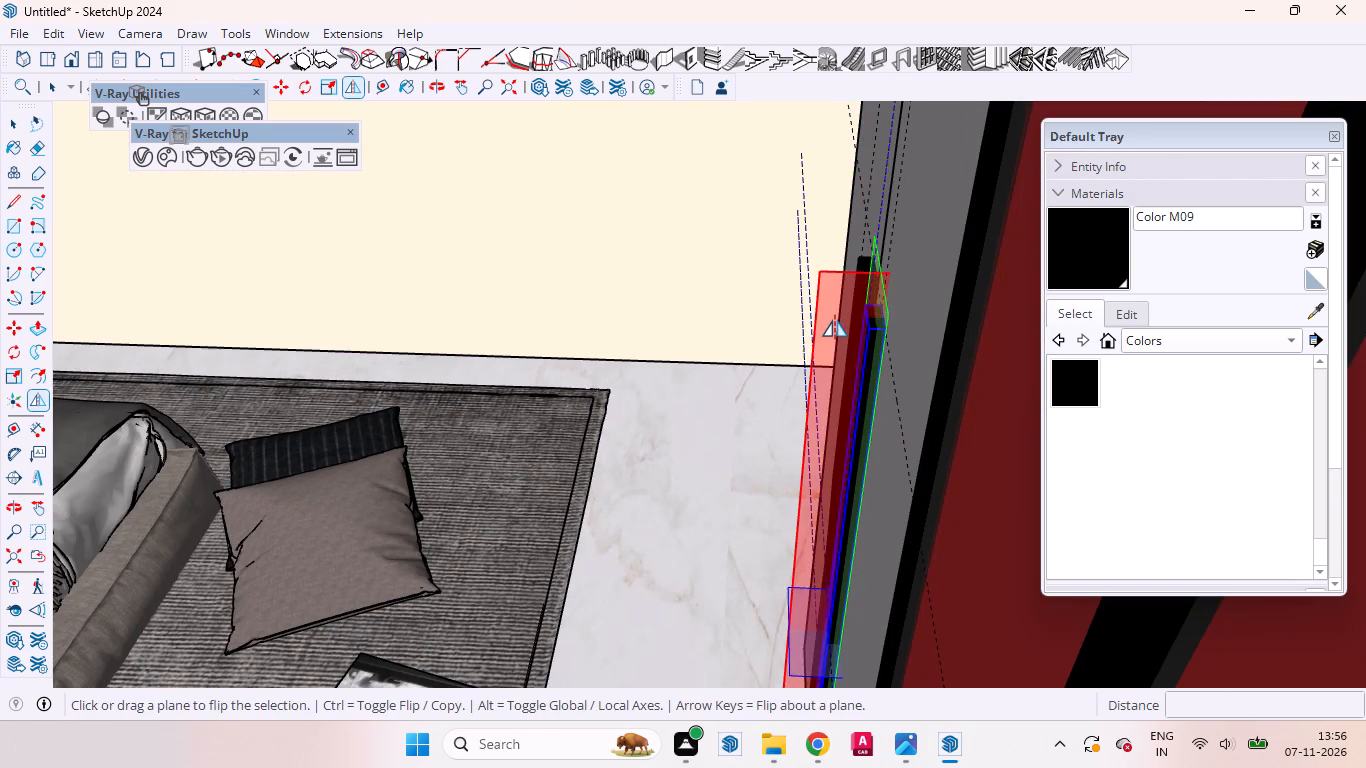
left_click(834, 317)
key("space")
Erase the vertical guide line farther from the door joint inside the copied strip's group.
middle_click_drag(803, 408, 1026, 445)
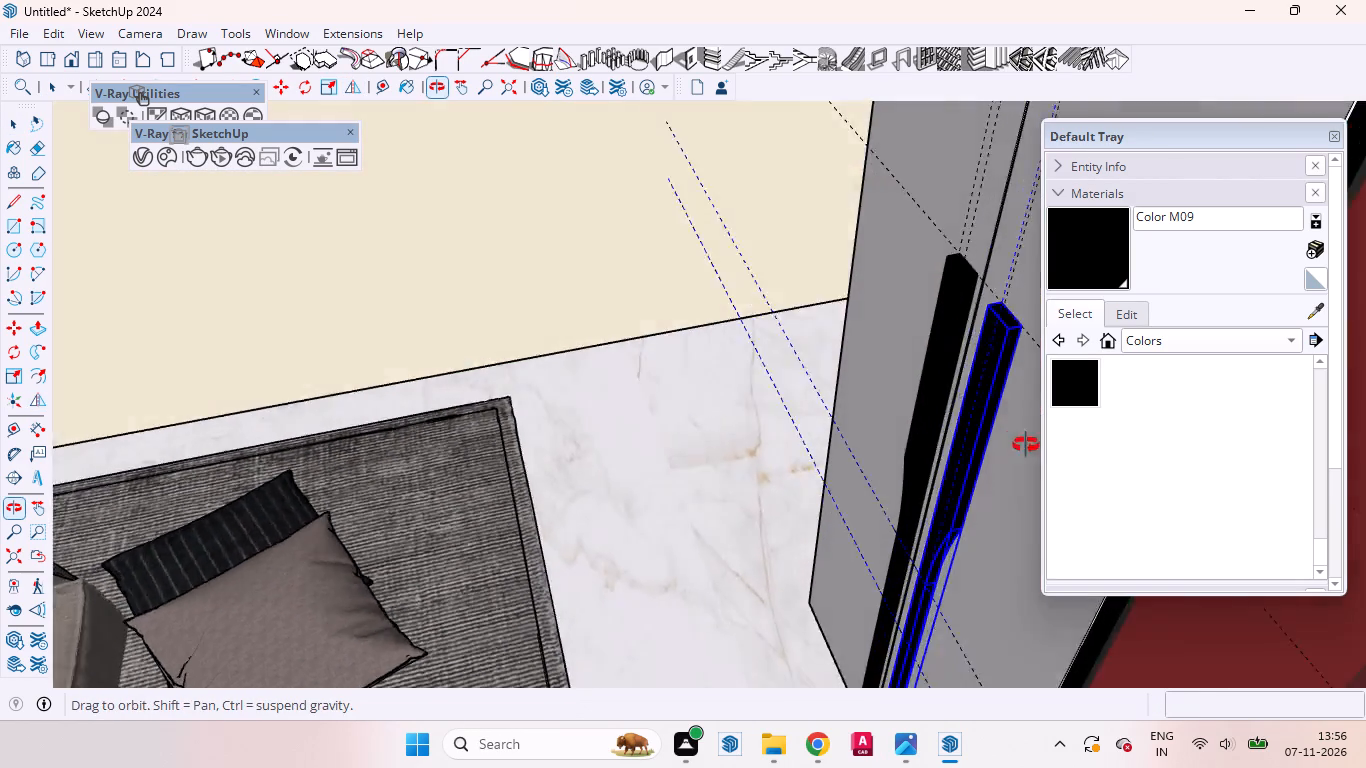
middle_click_drag(1026, 445, 1047, 445)
scroll(762, 380, "down", 10)
middle_click_drag(728, 420, 944, 400)
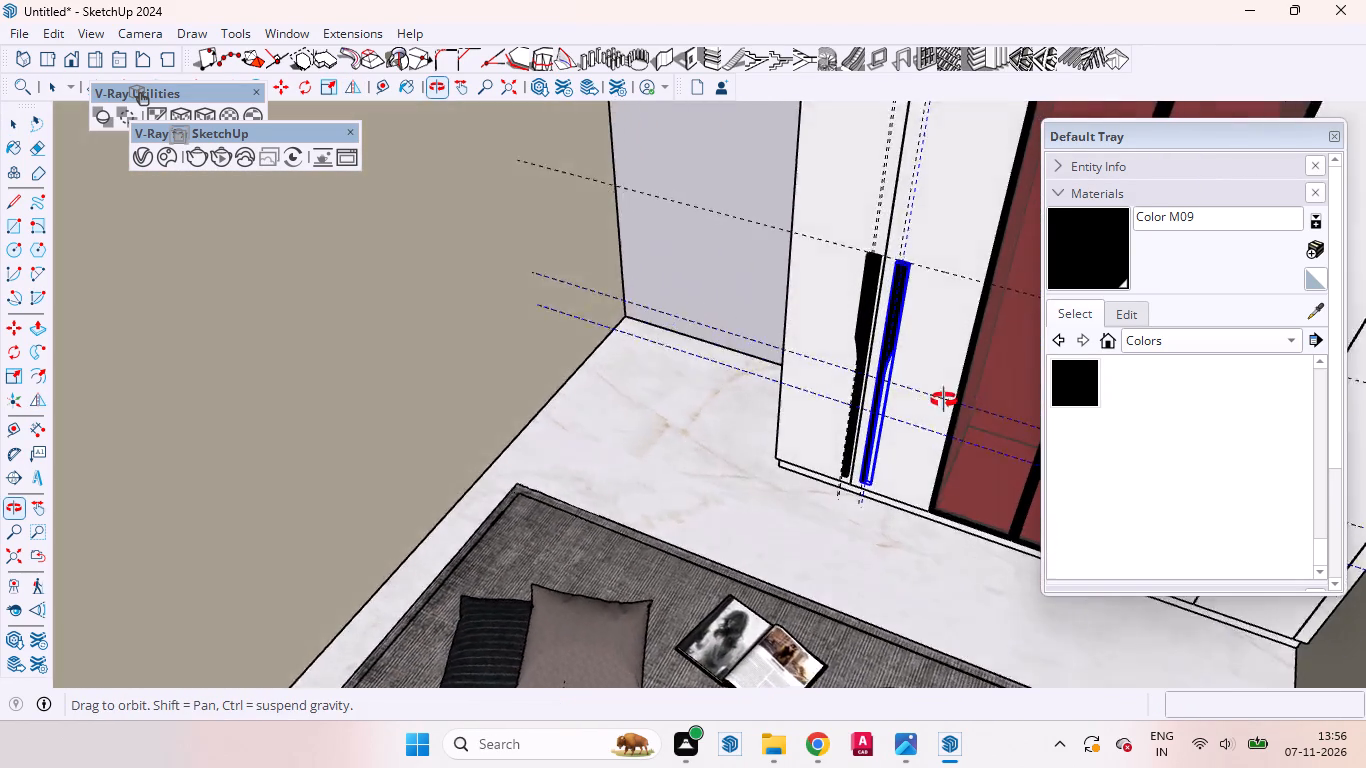
middle_click_drag(944, 400, 1002, 339)
scroll(860, 195, "up", 7)
scroll(880, 192, "down", 1)
scroll(881, 192, "up", 2)
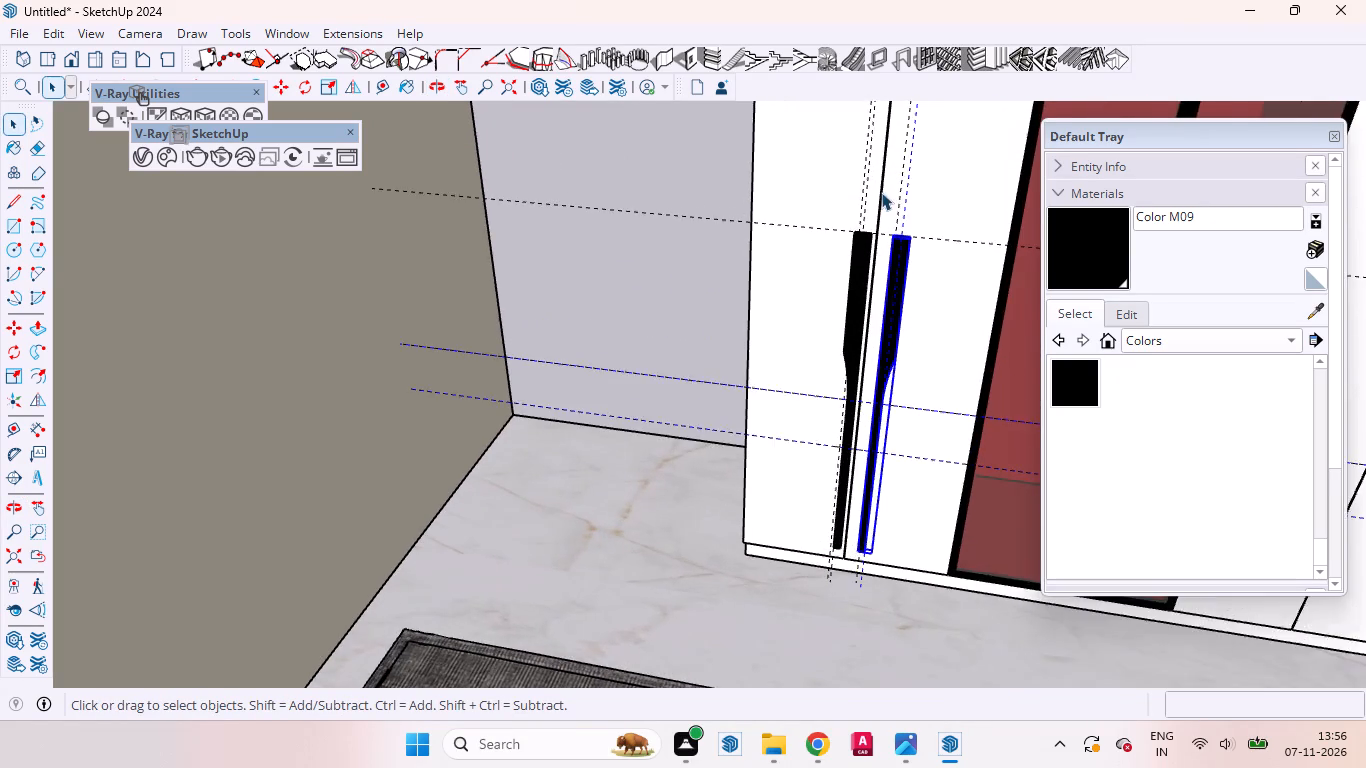
scroll(881, 192, "up", 6)
left_click(923, 211)
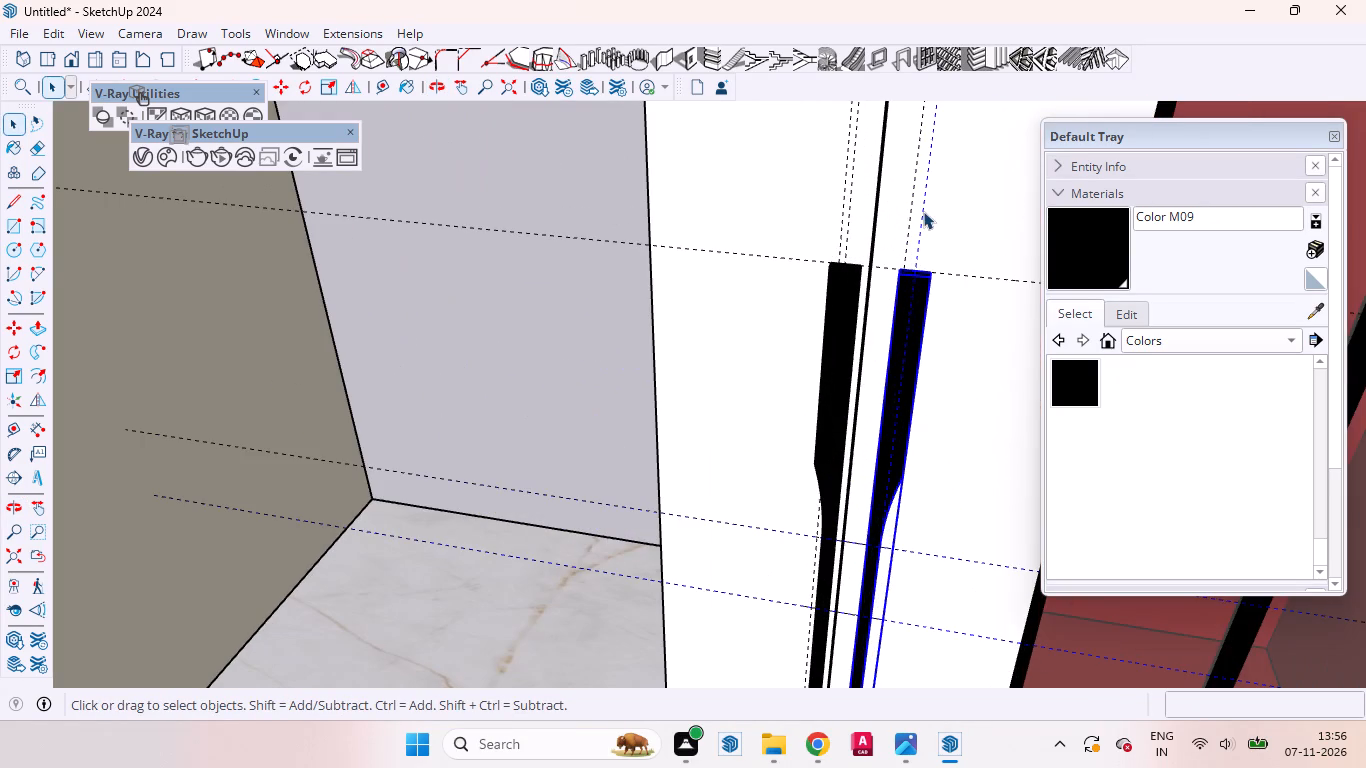
double_click(923, 211)
left_click(923, 211)
right_click(923, 211)
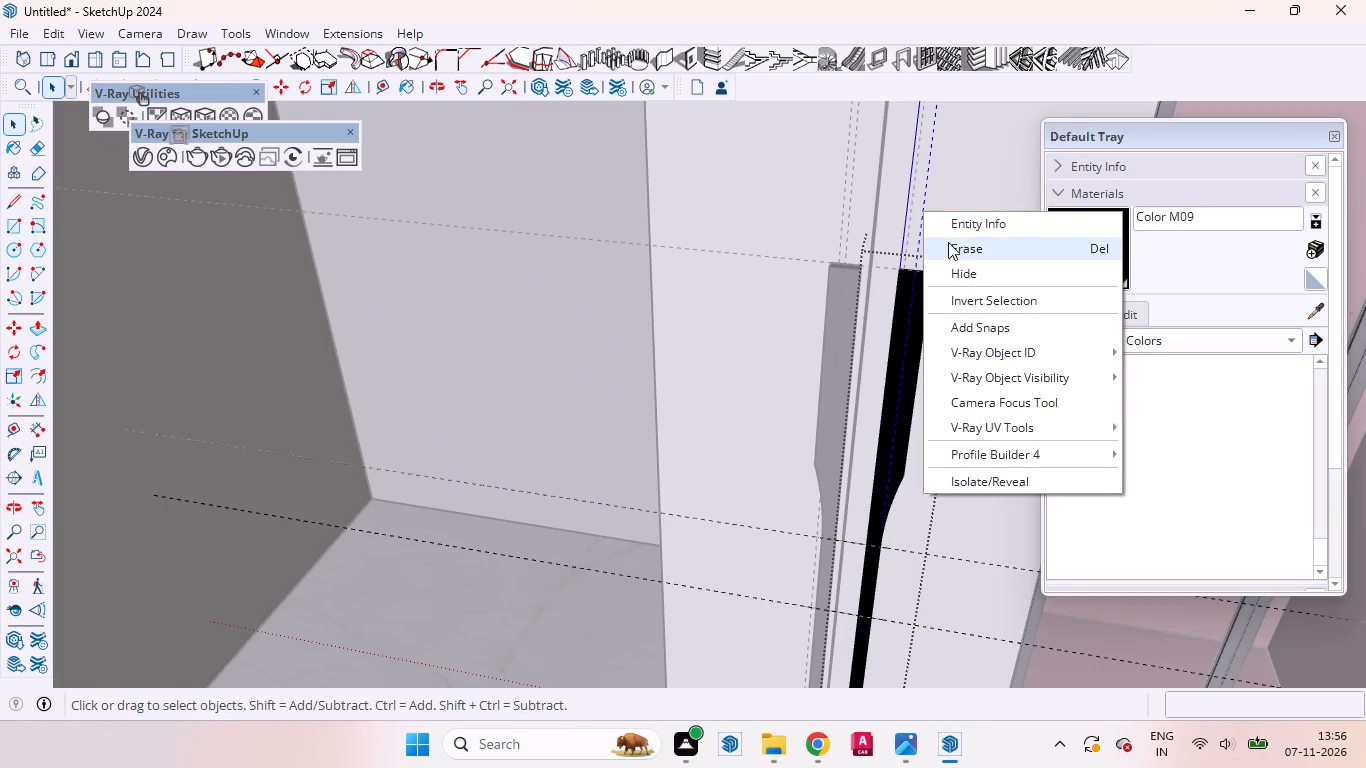
left_click(959, 253)
left_click(920, 310)
left_click(533, 329)
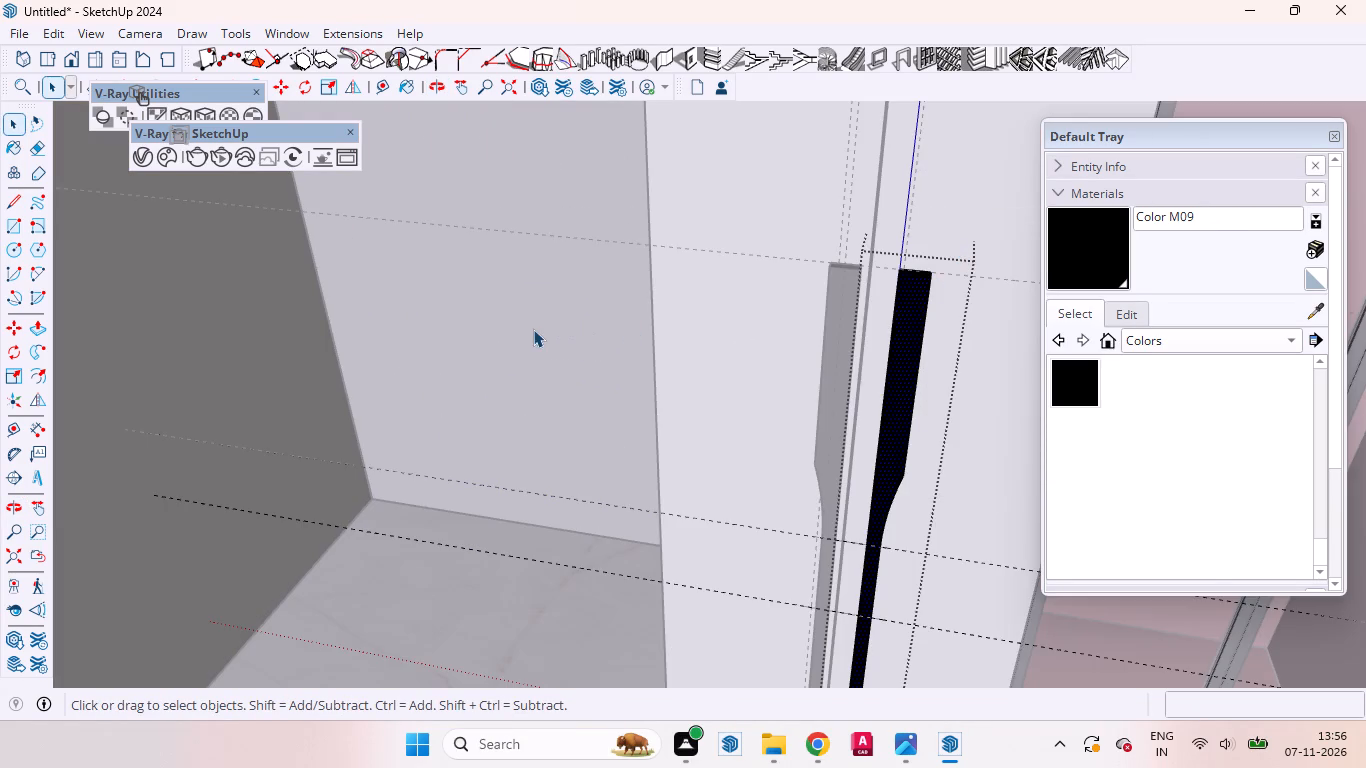
Move the flipped strip about 1 5/8" horizontally toward the door joint.
left_click(910, 287)
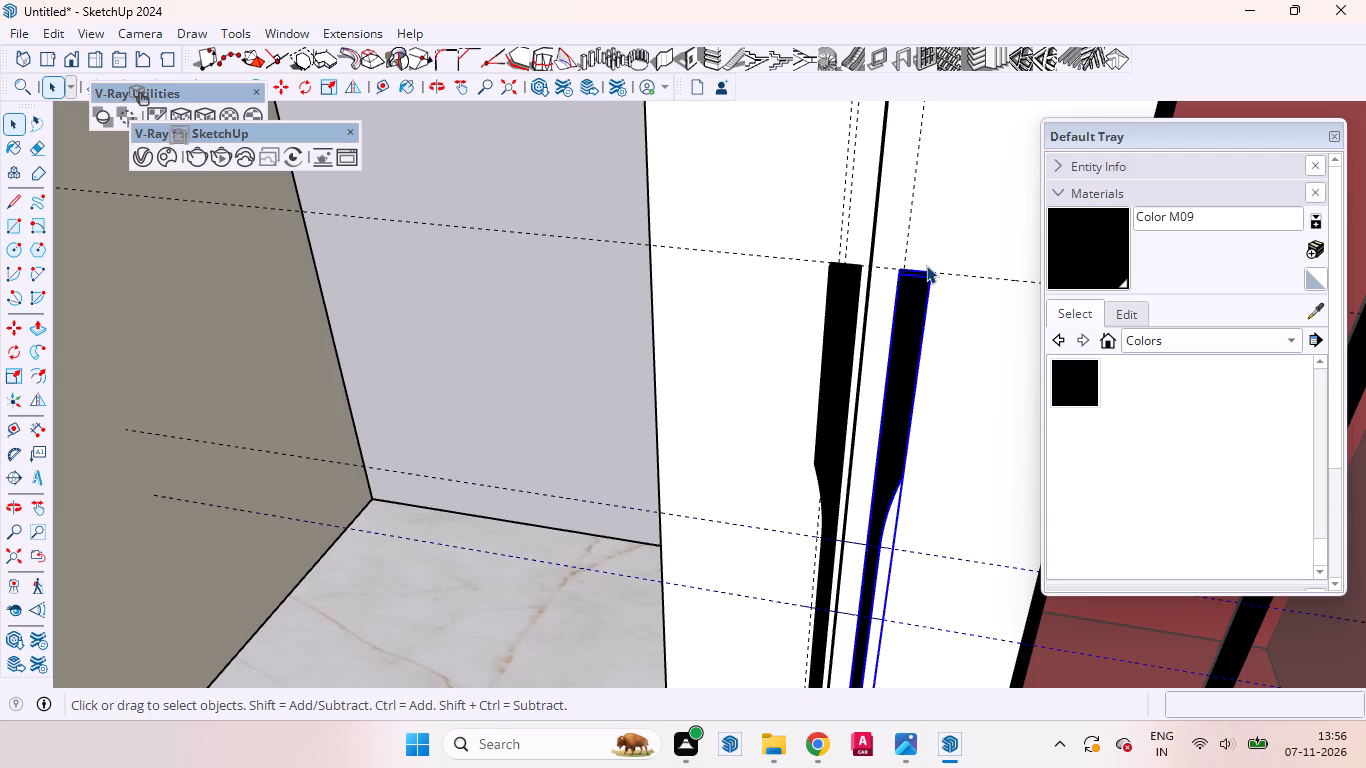
key("m")
left_click(950, 241)
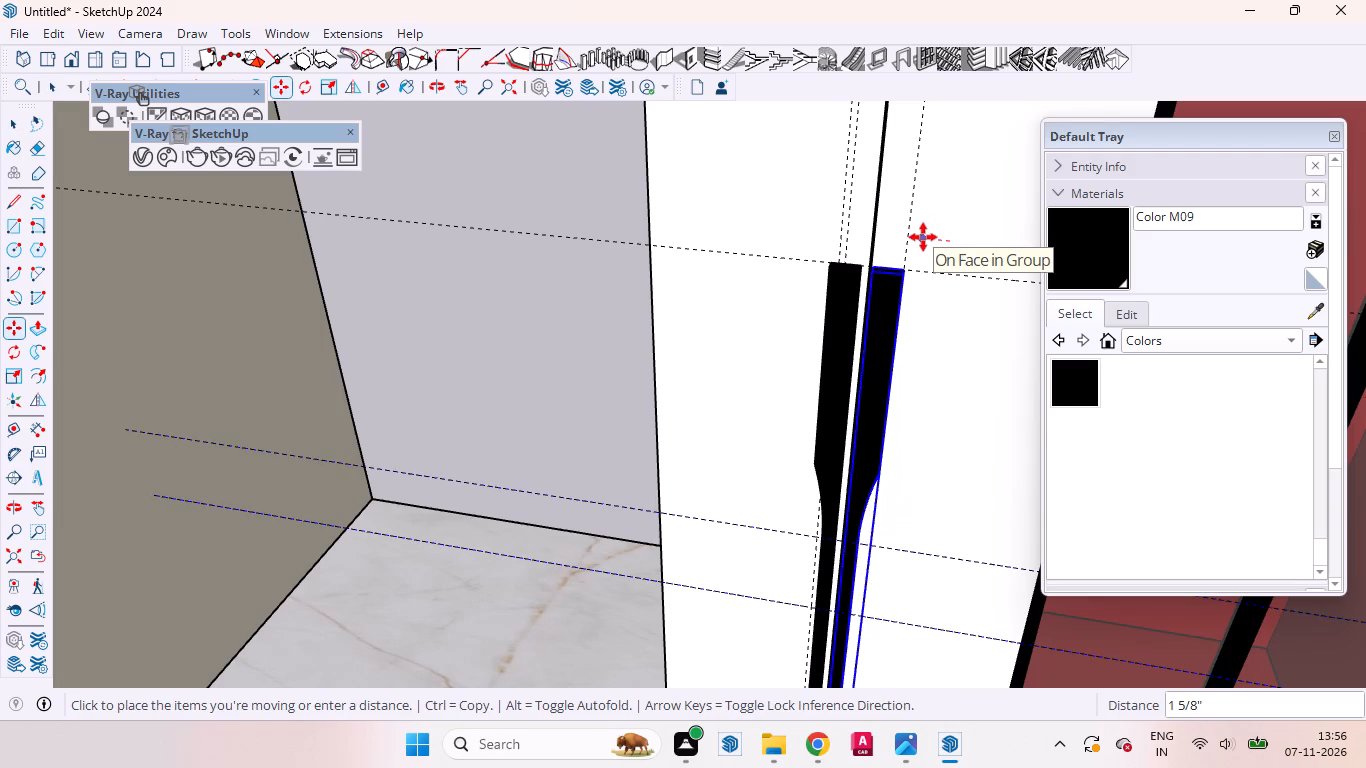
left_click(923, 237)
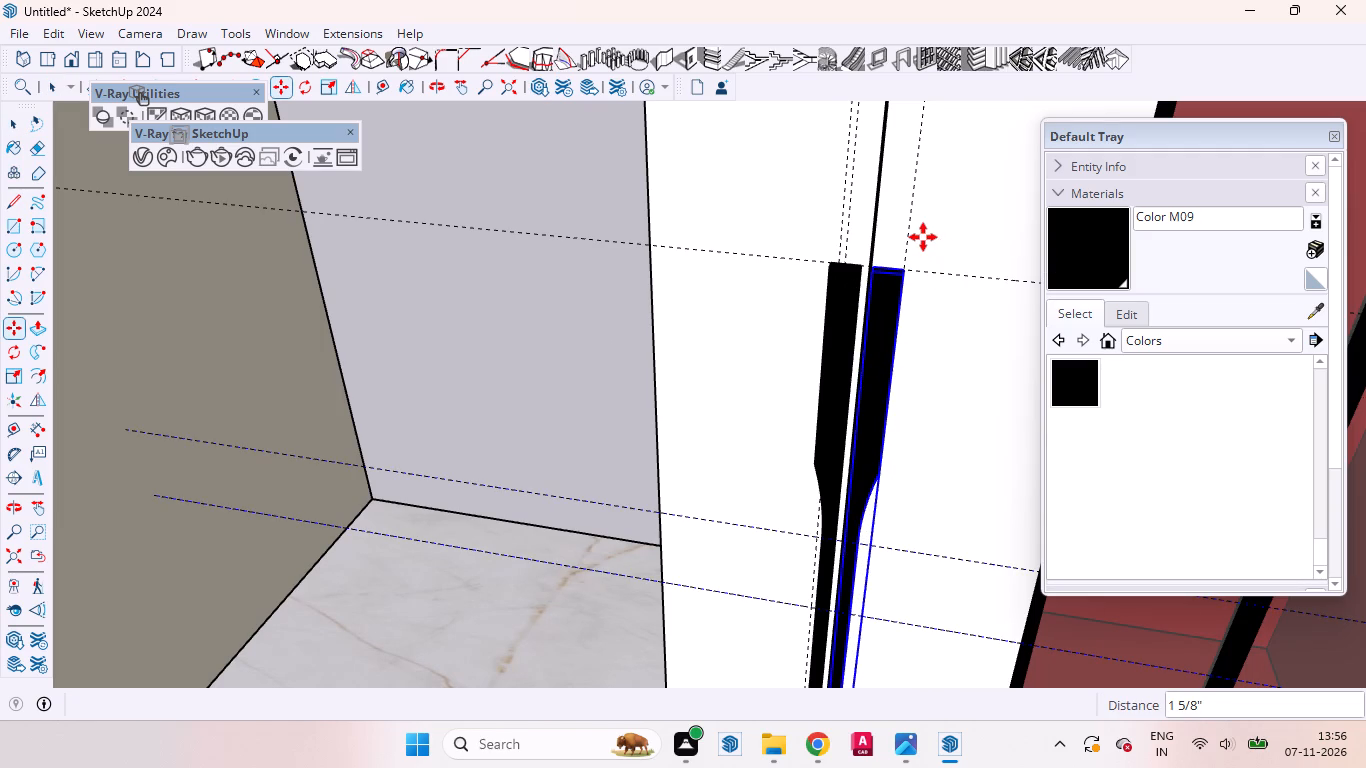
Move the flipped strip 0.4" horizontally back away from the door joint.
left_click(923, 237)
type("0.")
key("4")
key("Return")
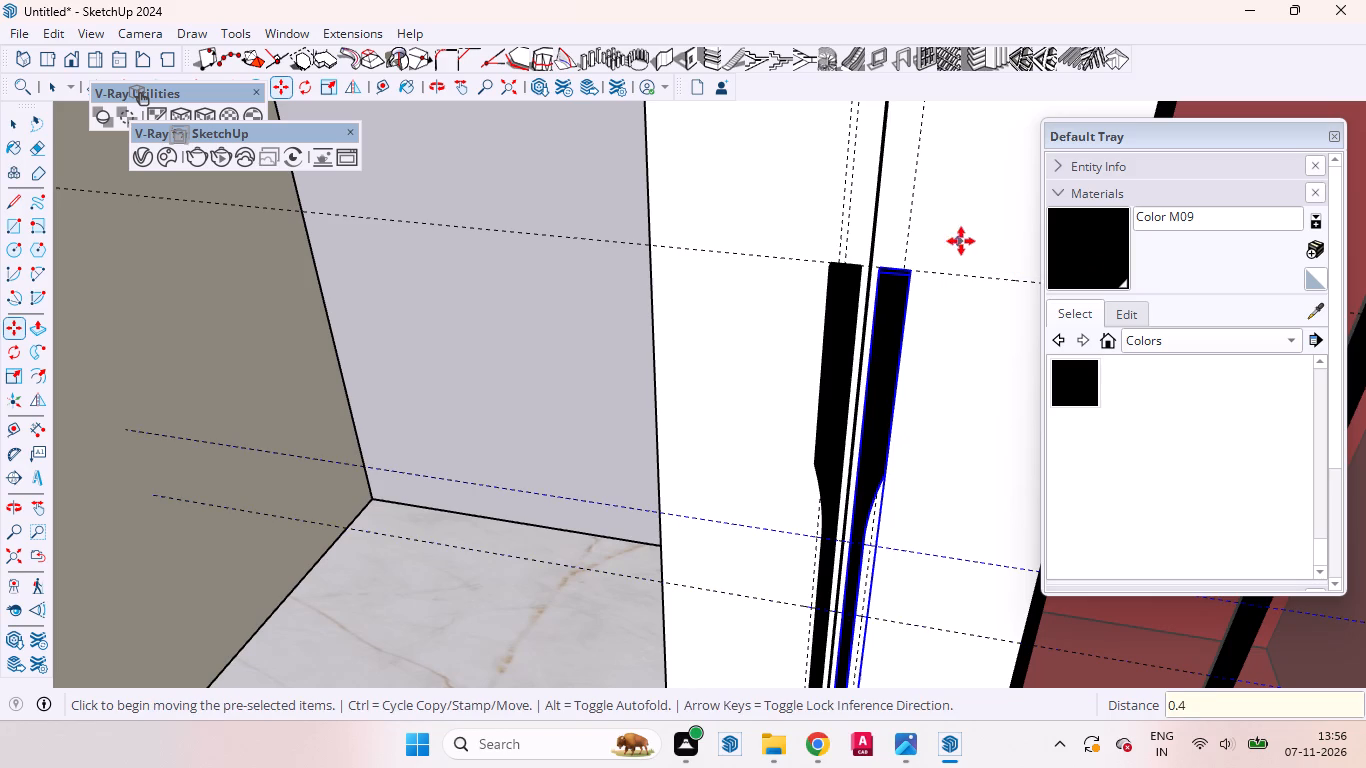
key("space")
Examine the spacing and symmetry of the two black strips around the white doors' joint.
scroll(891, 392, "up", 16)
middle_click_drag(876, 204, 907, 232)
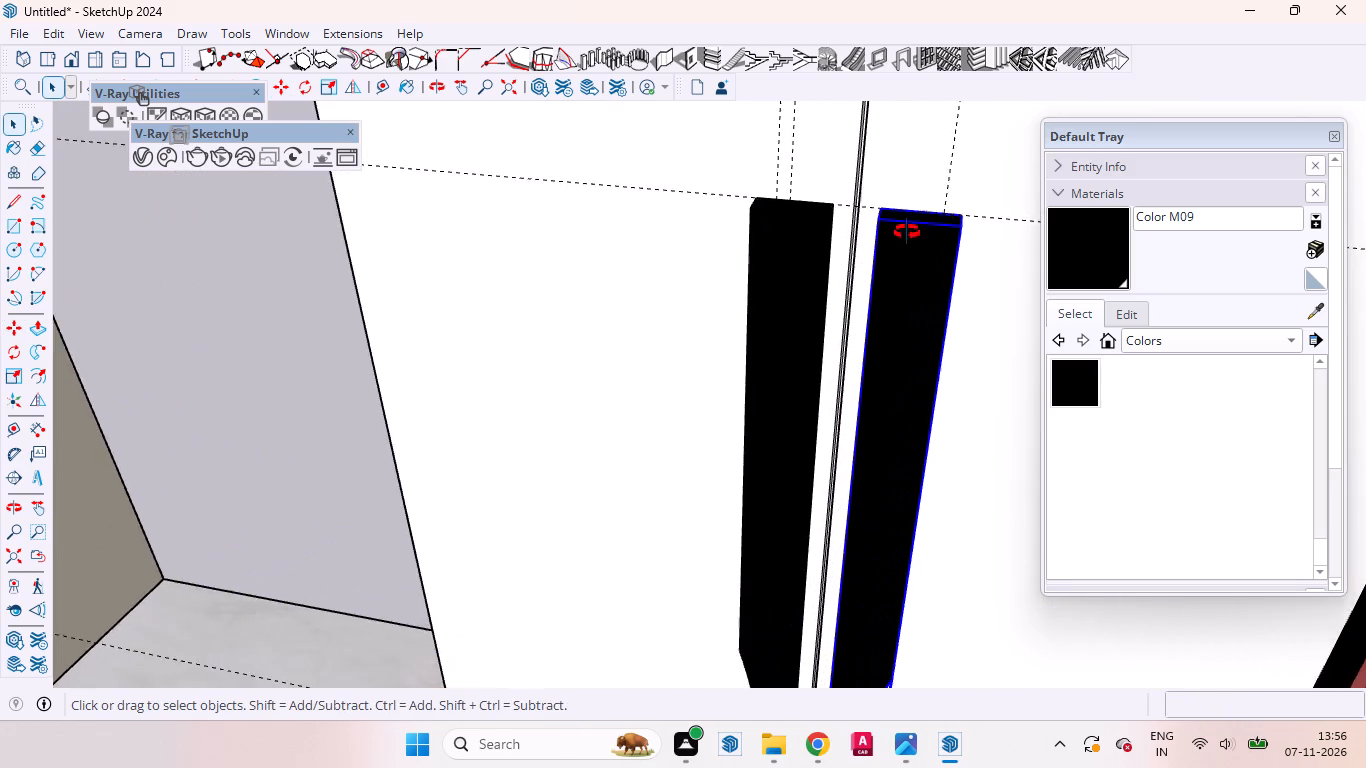
middle_click_drag(907, 232, 857, 234)
scroll(857, 234, "up", 2)
scroll(856, 235, "down", 20)
scroll(856, 235, "down", 17)
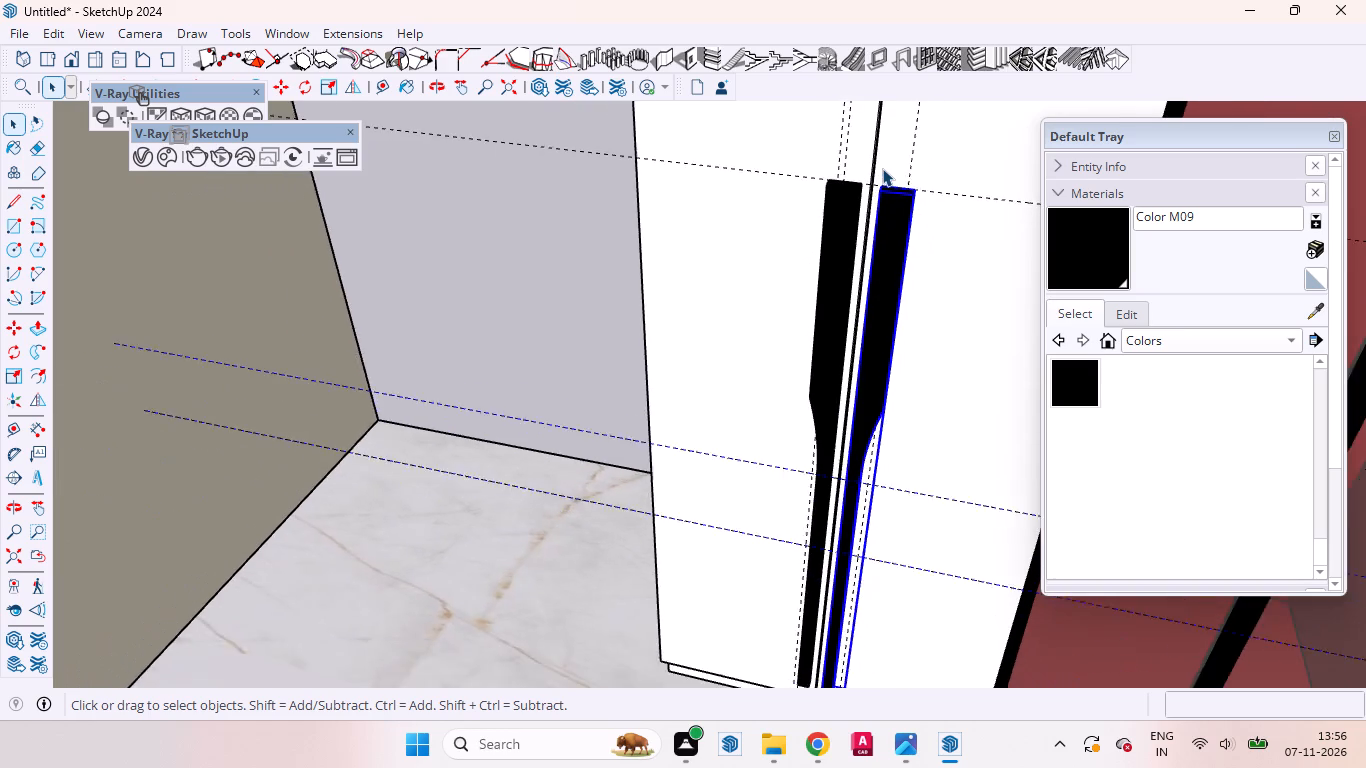
scroll(882, 168, "down", 20)
scroll(882, 168, "down", 13)
scroll(797, 243, "up", 1)
scroll(797, 243, "down", 1)
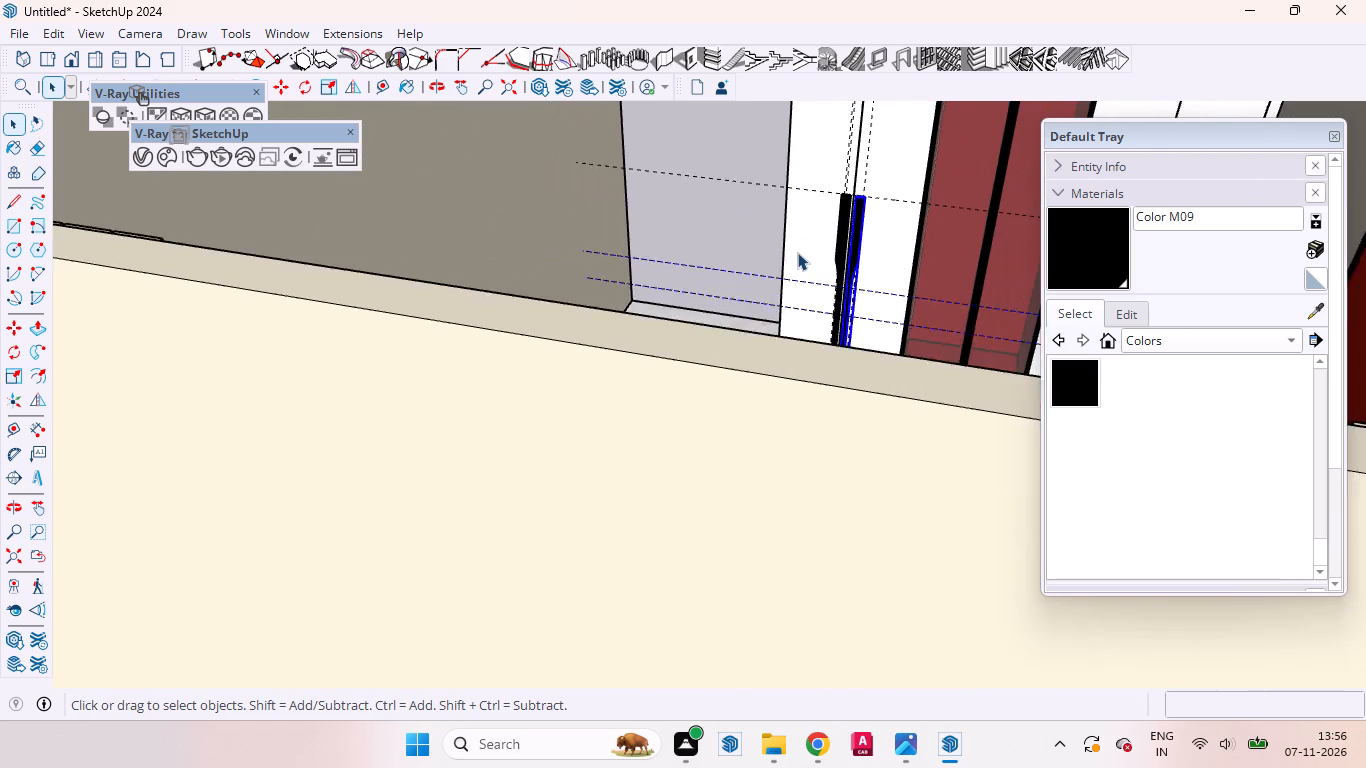
scroll(838, 222, "up", 10)
scroll(743, 396, "down", 4)
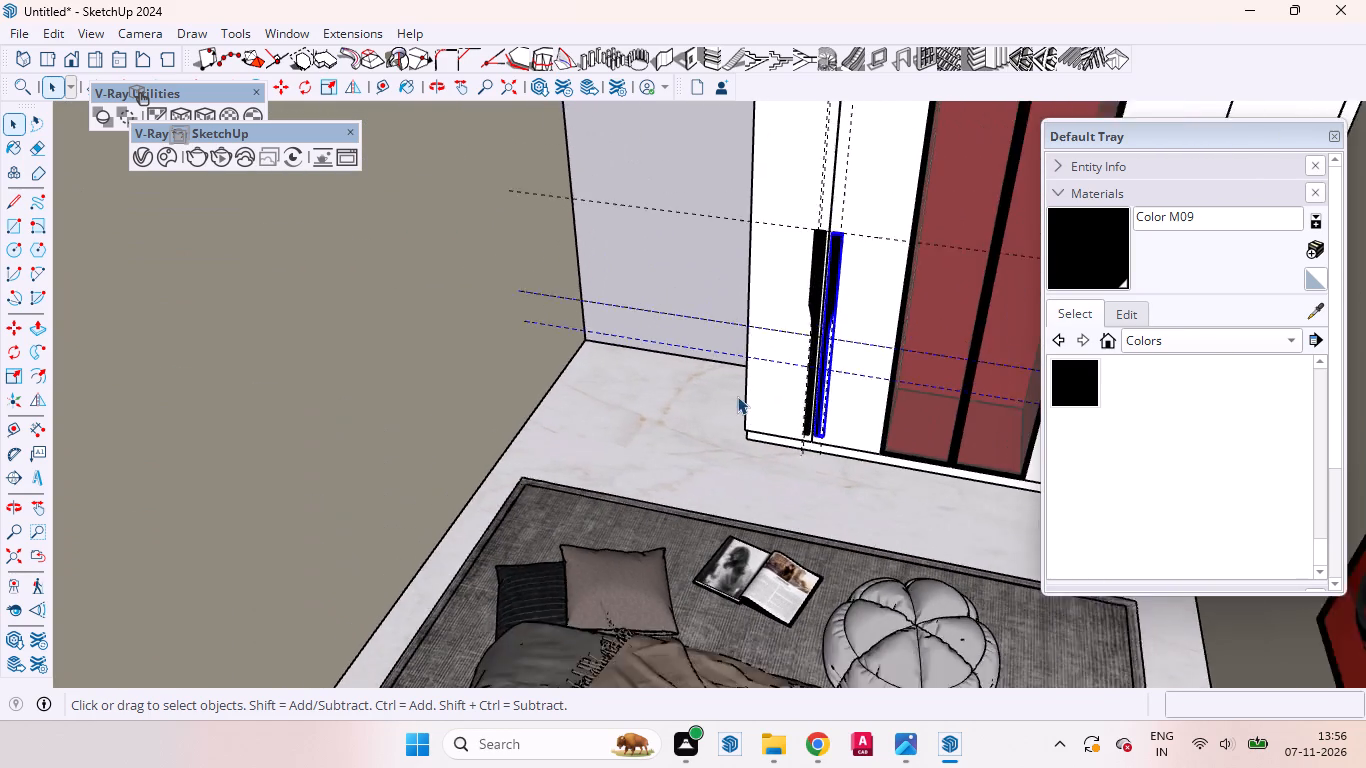
scroll(737, 396, "down", 2)
scroll(787, 339, "up", 11)
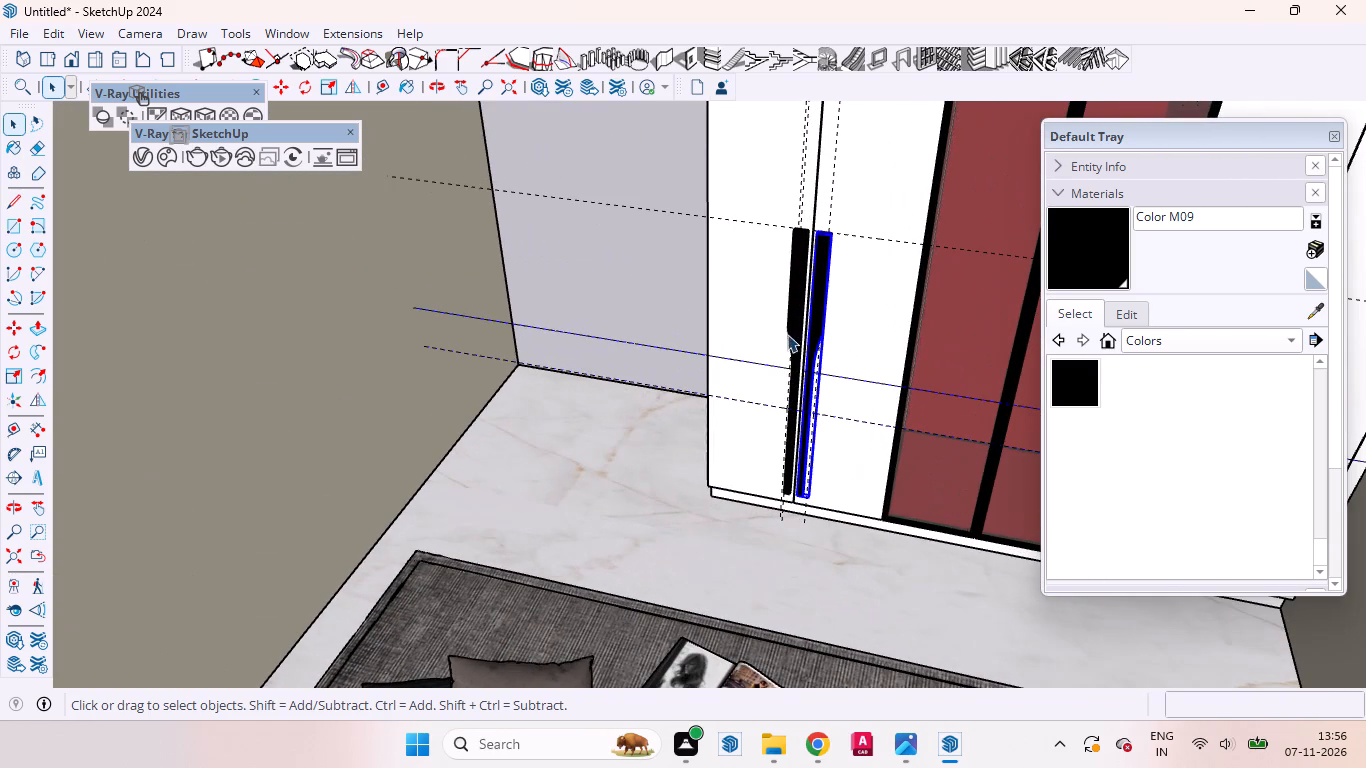
left_click(611, 279)
scroll(823, 278, "up", 9)
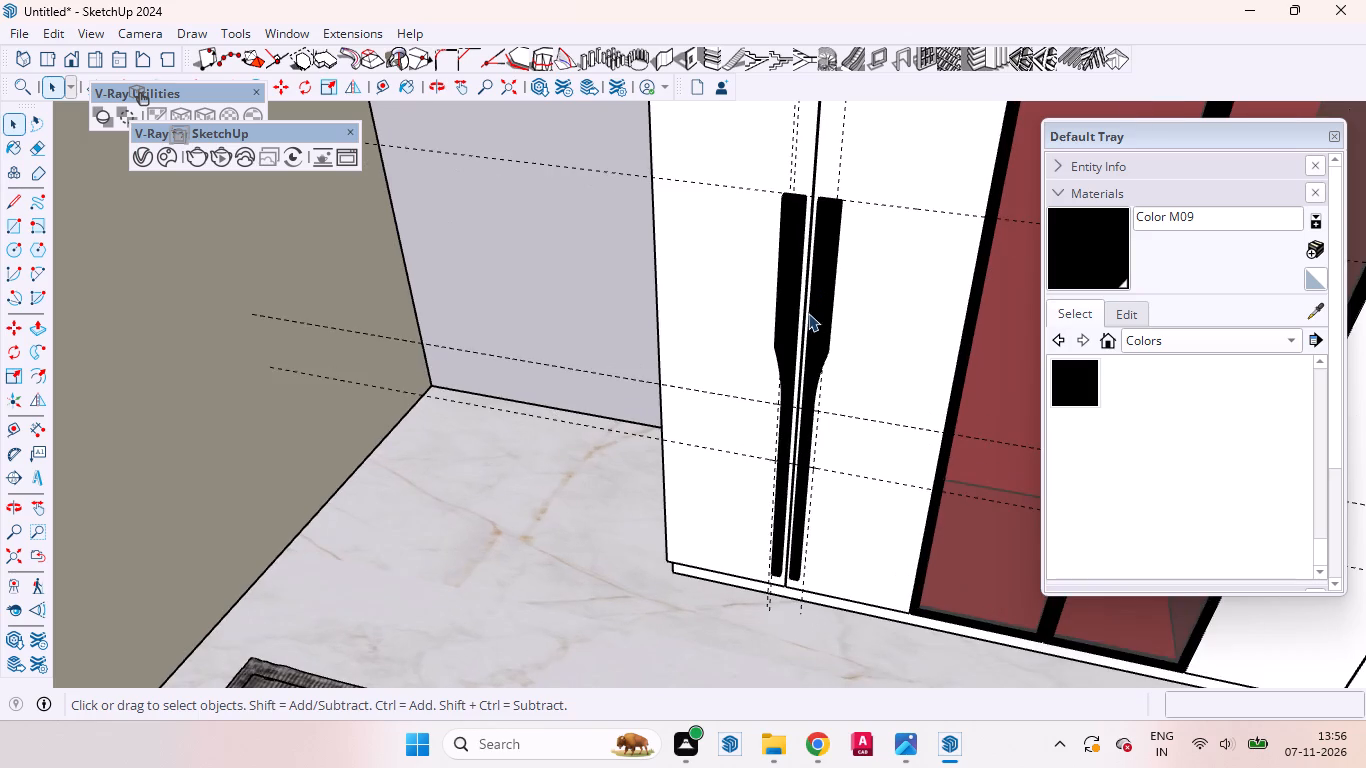
middle_click_drag(826, 319, 989, 319)
scroll(802, 249, "up", 1)
scroll(802, 248, "down", 1)
scroll(801, 247, "up", 3)
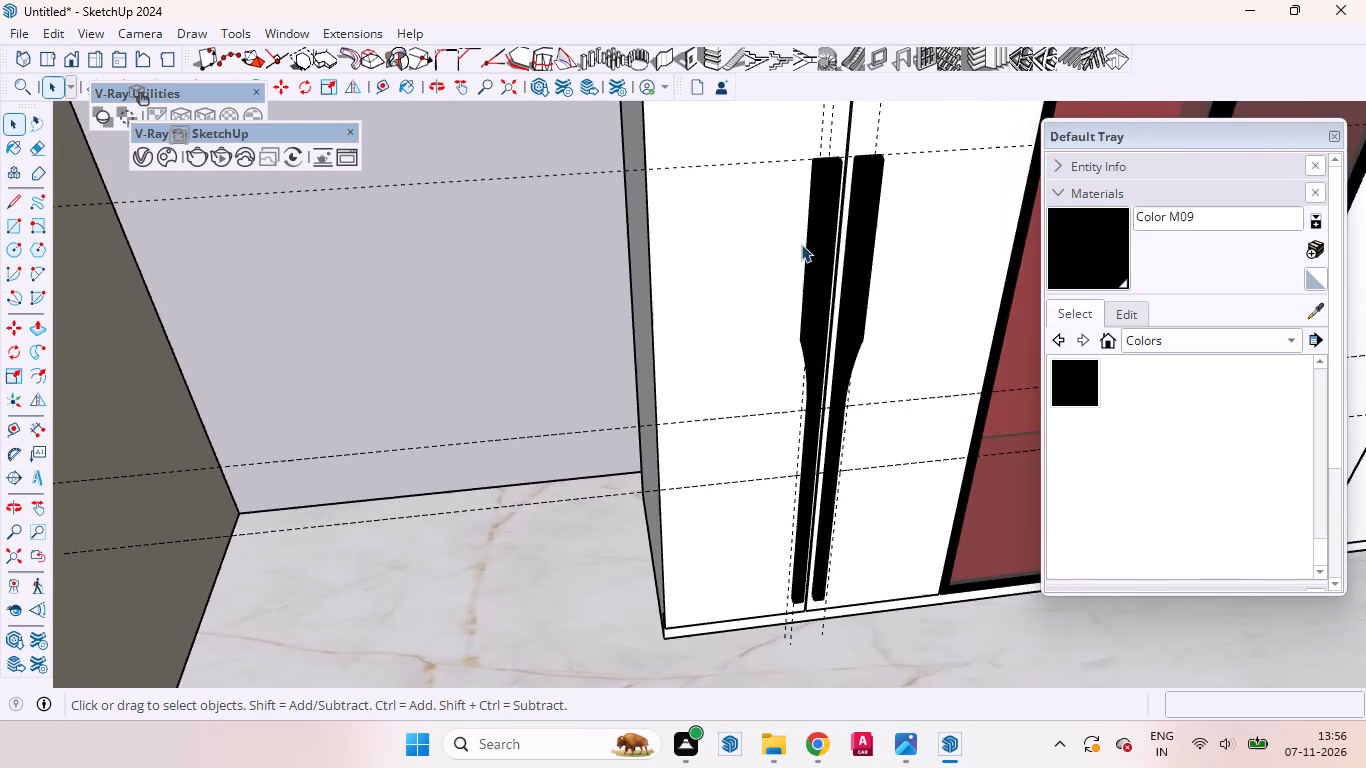
scroll(801, 244, "up", 7)
scroll(814, 274, "down", 1)
scroll(814, 263, "up", 7)
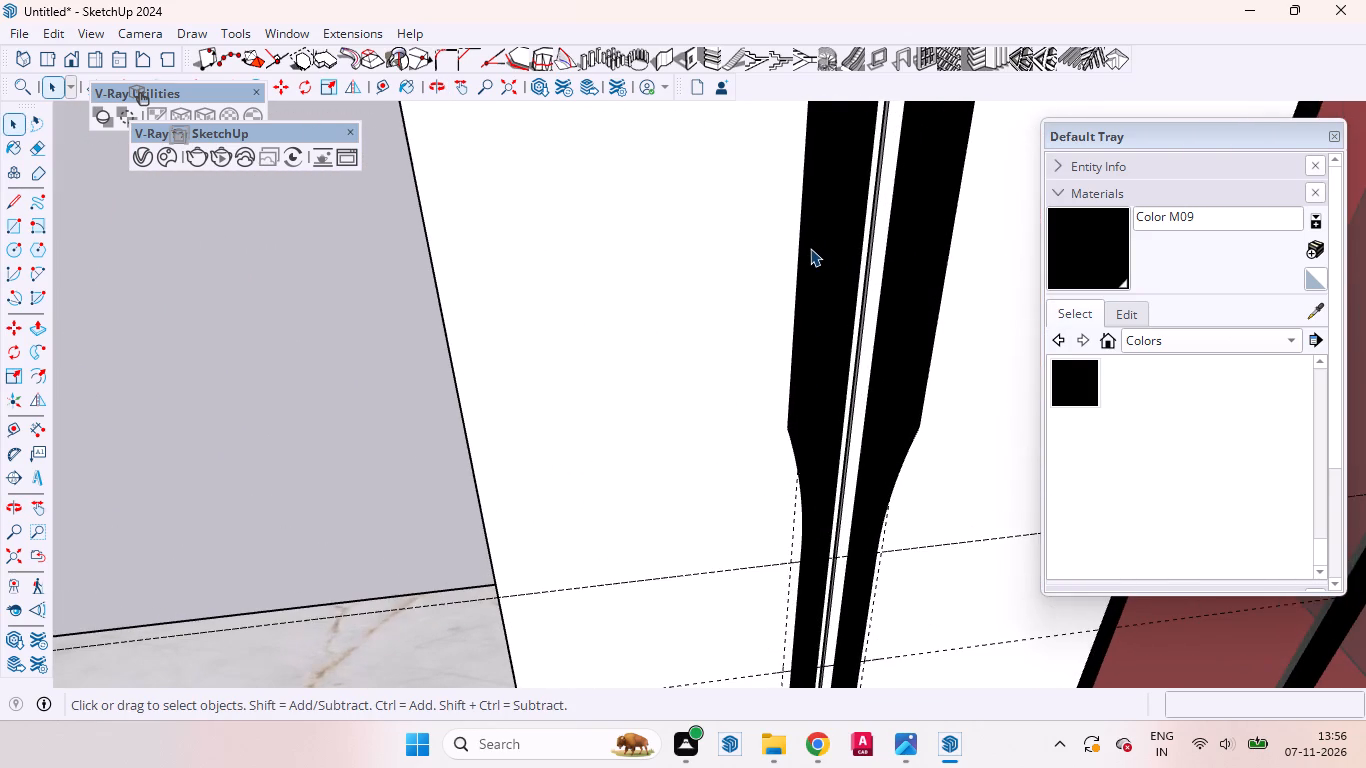
Inside the original strip's group, draw a line about 13/16" long across the top face from its outer front corner to the back edge.
left_click(809, 247)
double_click(809, 247)
left_click(806, 243)
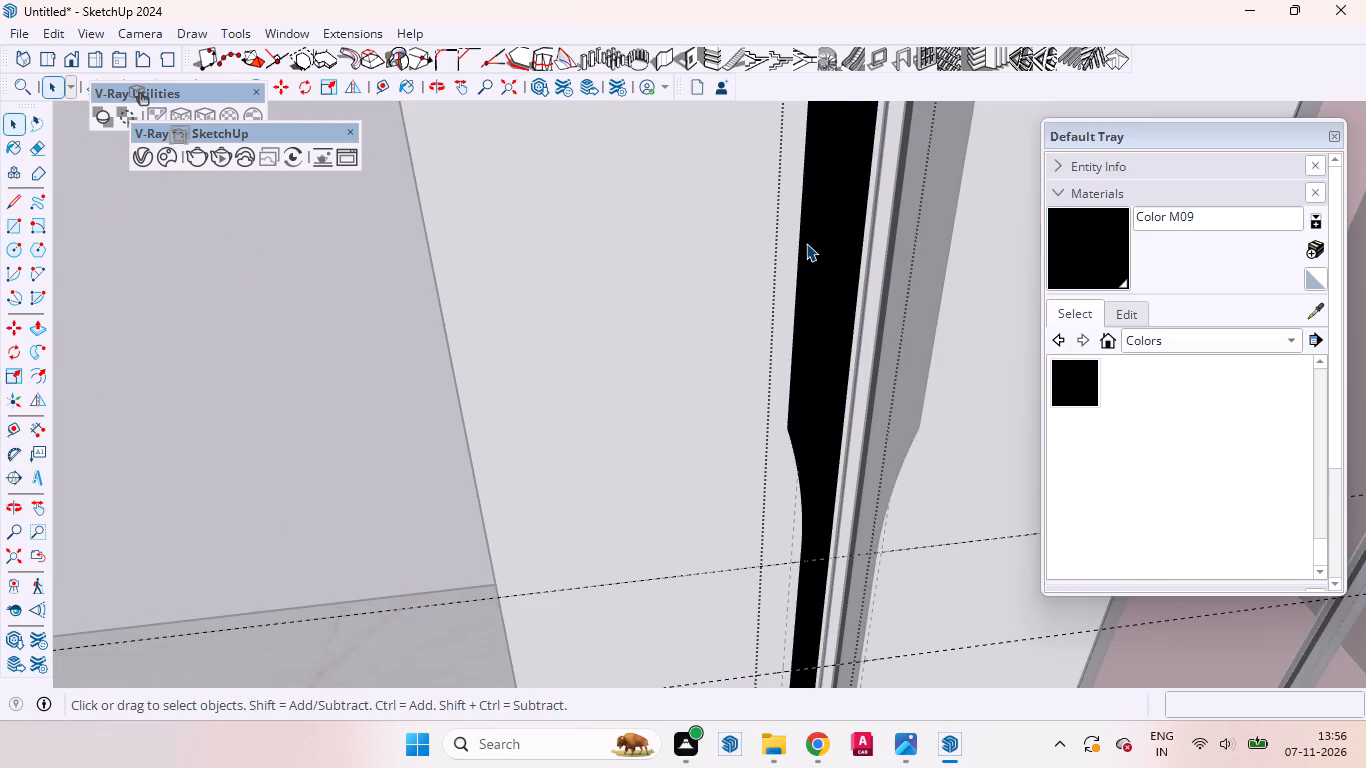
scroll(758, 422, "down", 4)
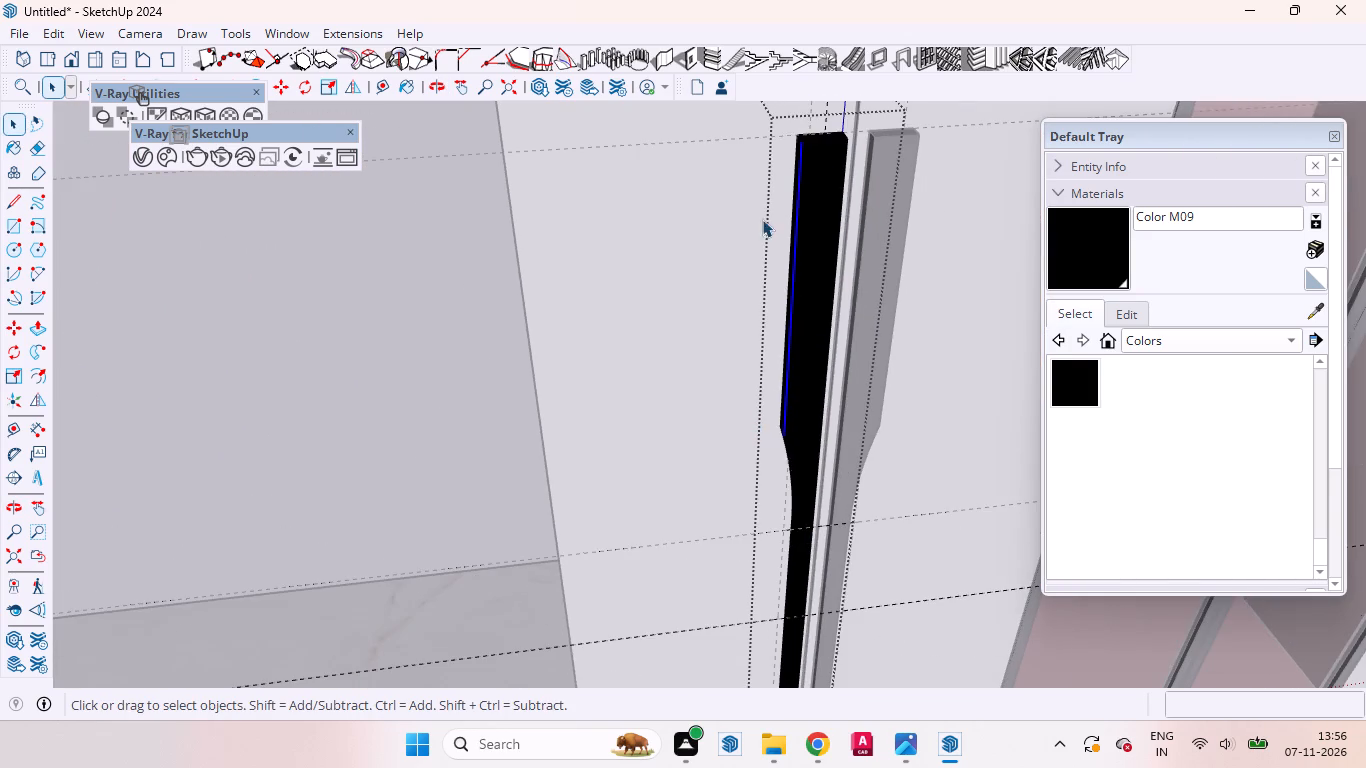
scroll(787, 103, "up", 7)
middle_click_drag(810, 162, 936, 290)
scroll(829, 178, "up", 1)
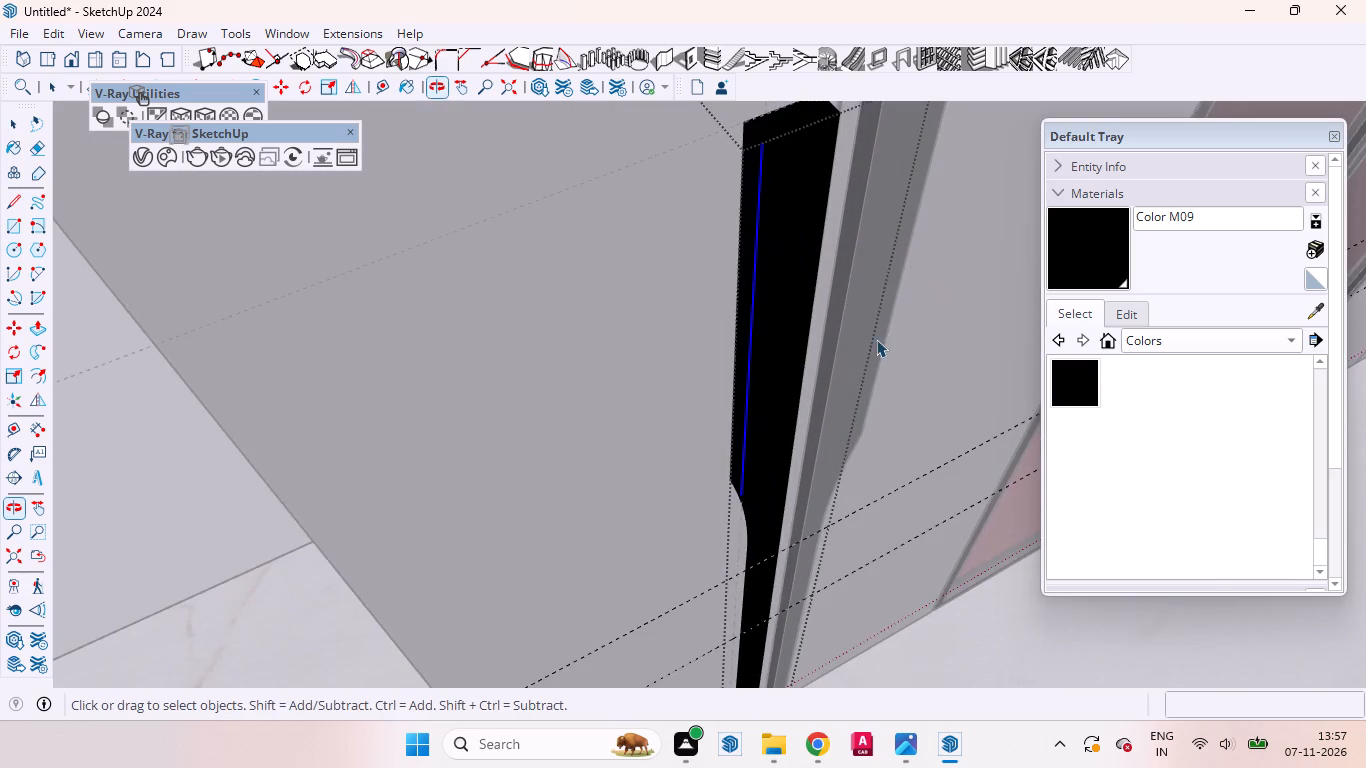
scroll(756, 399, "down", 16)
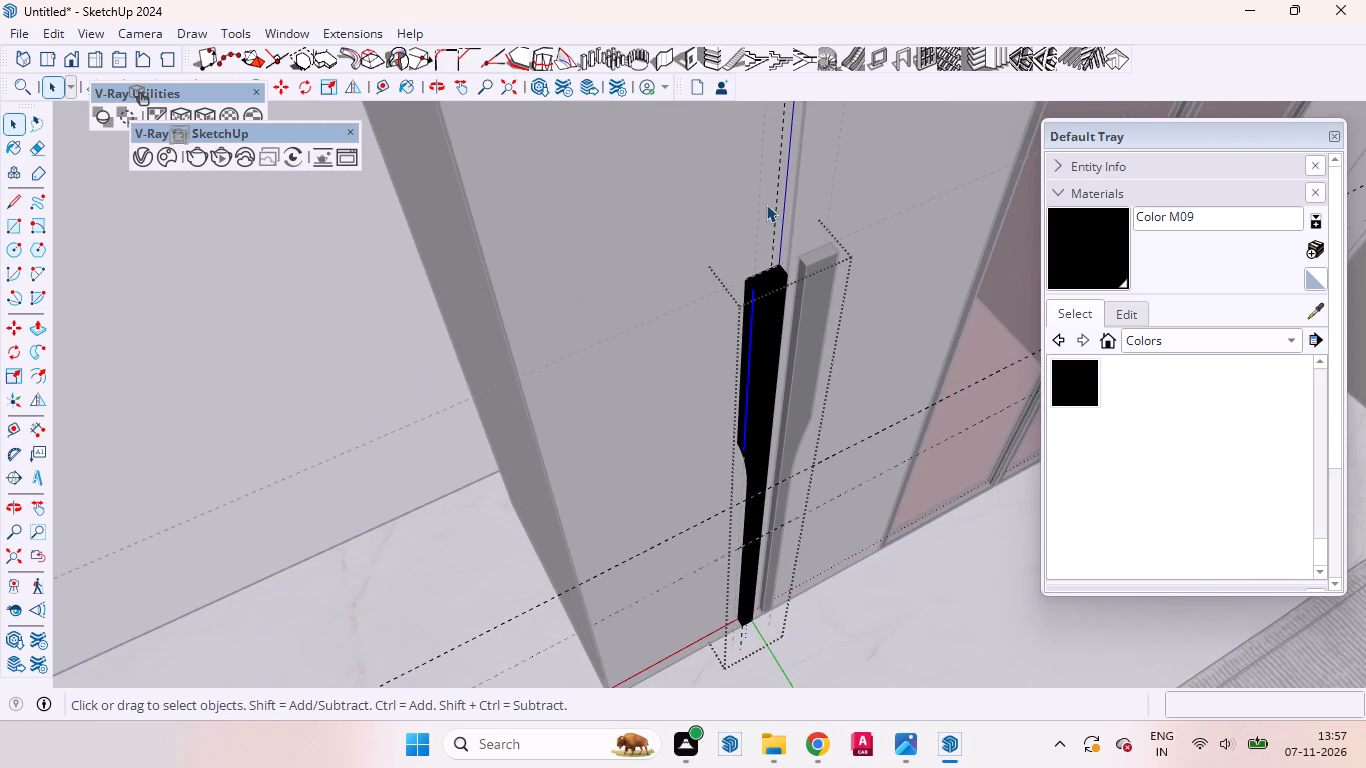
scroll(771, 208, "up", 19)
left_click(766, 295)
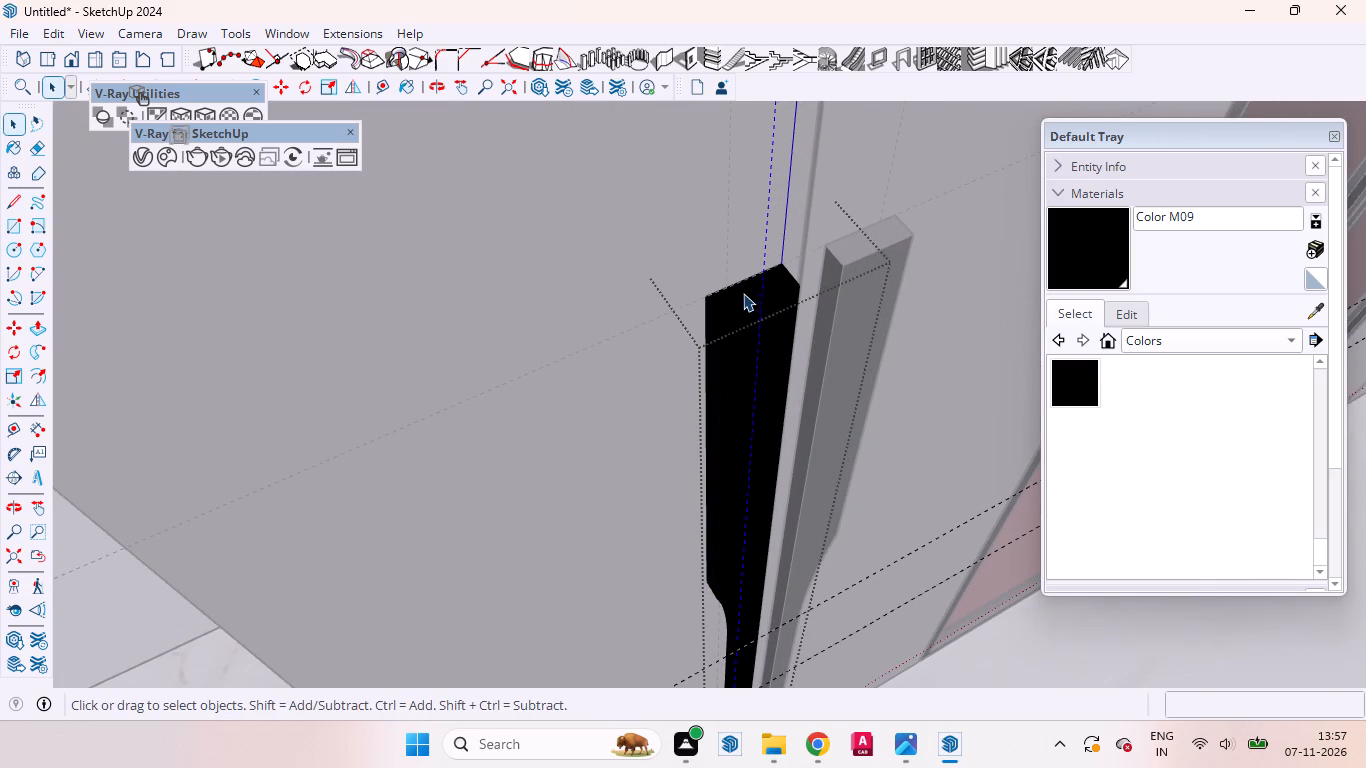
left_click(742, 292)
left_click(741, 292)
scroll(739, 294, "up", 3)
scroll(739, 294, "down", 1)
scroll(739, 294, "up", 7)
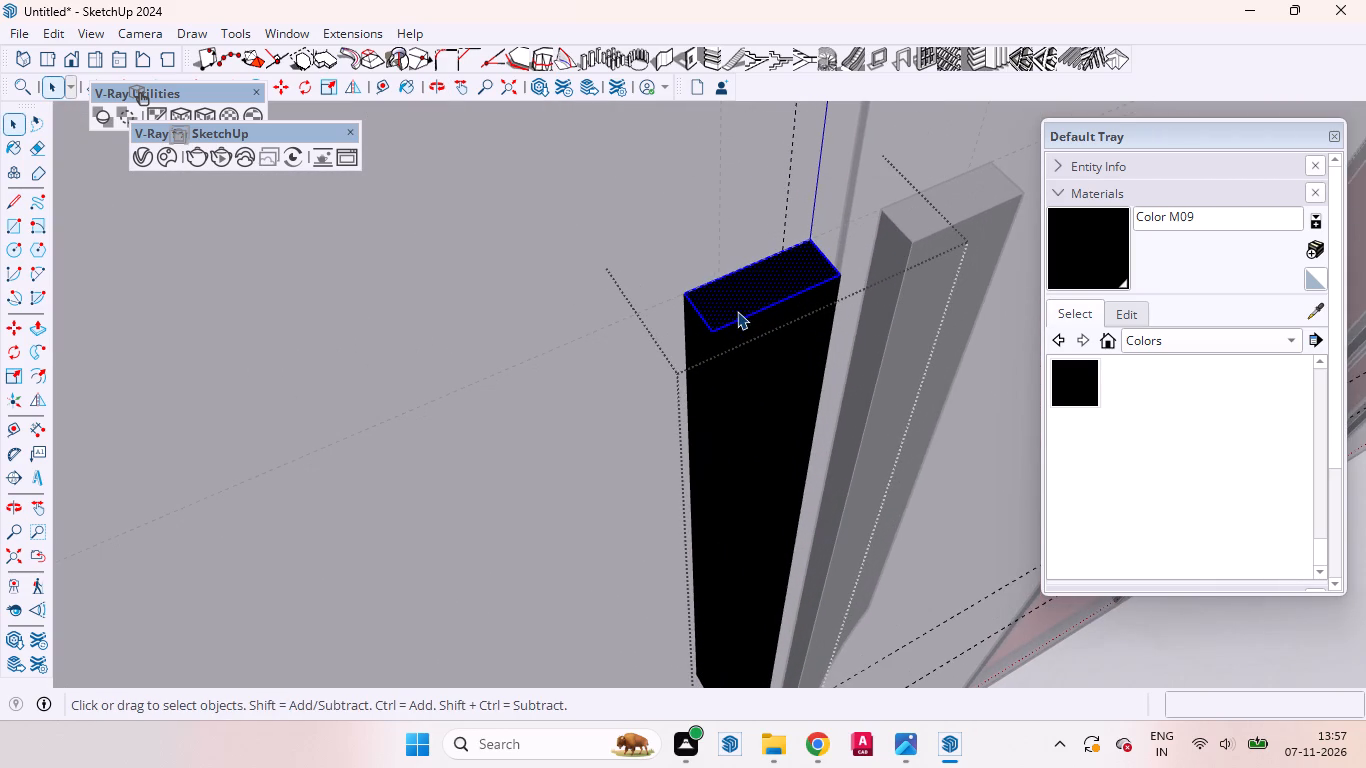
key("l")
scroll(737, 317, "up", 4)
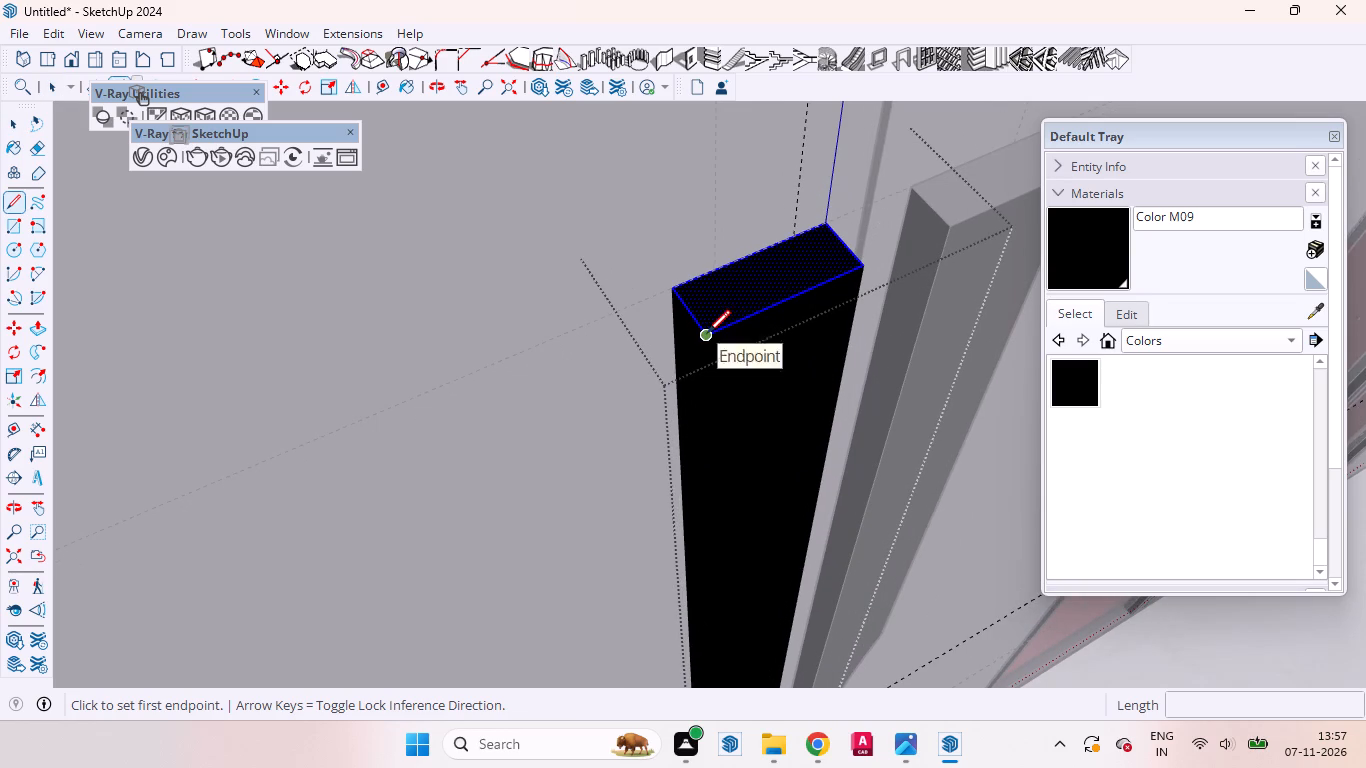
left_click(707, 333)
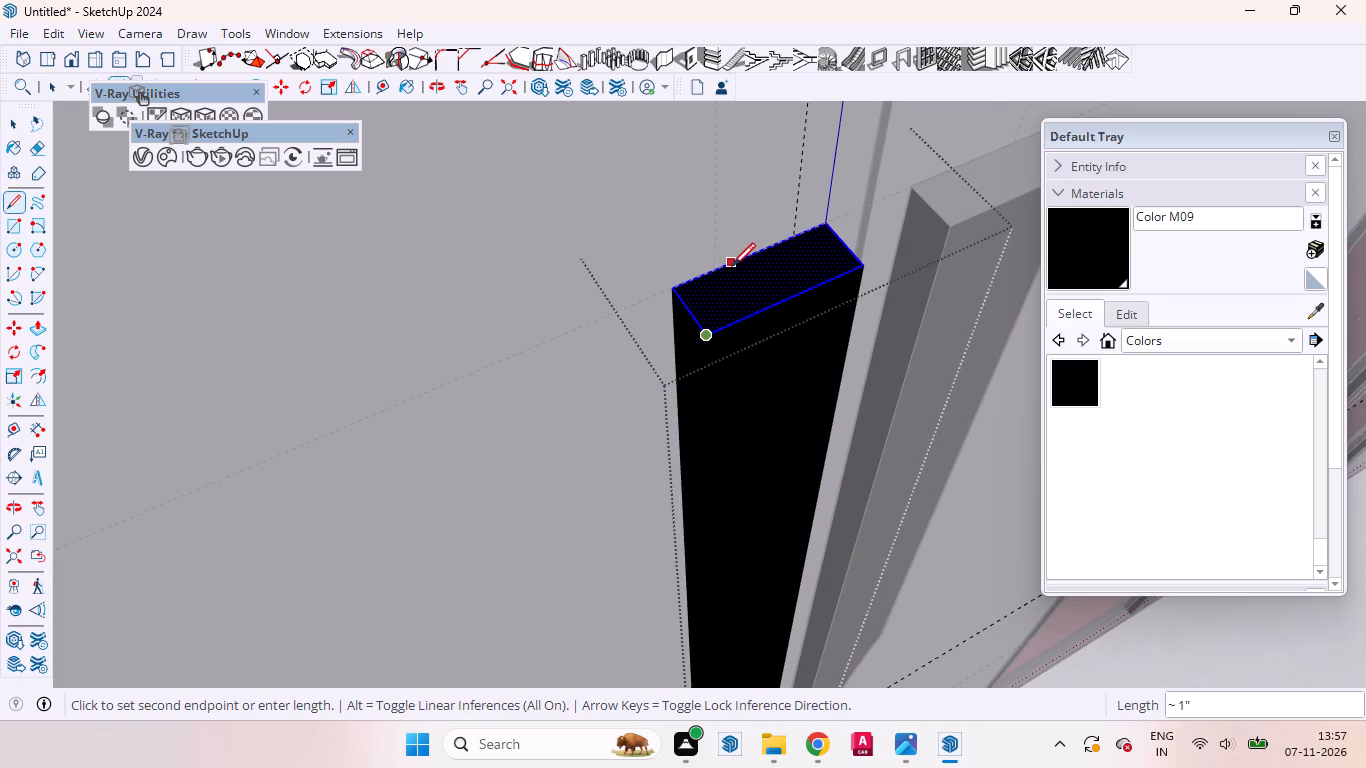
scroll(732, 266, "up", 6)
scroll(732, 266, "down", 1)
scroll(731, 266, "up", 15)
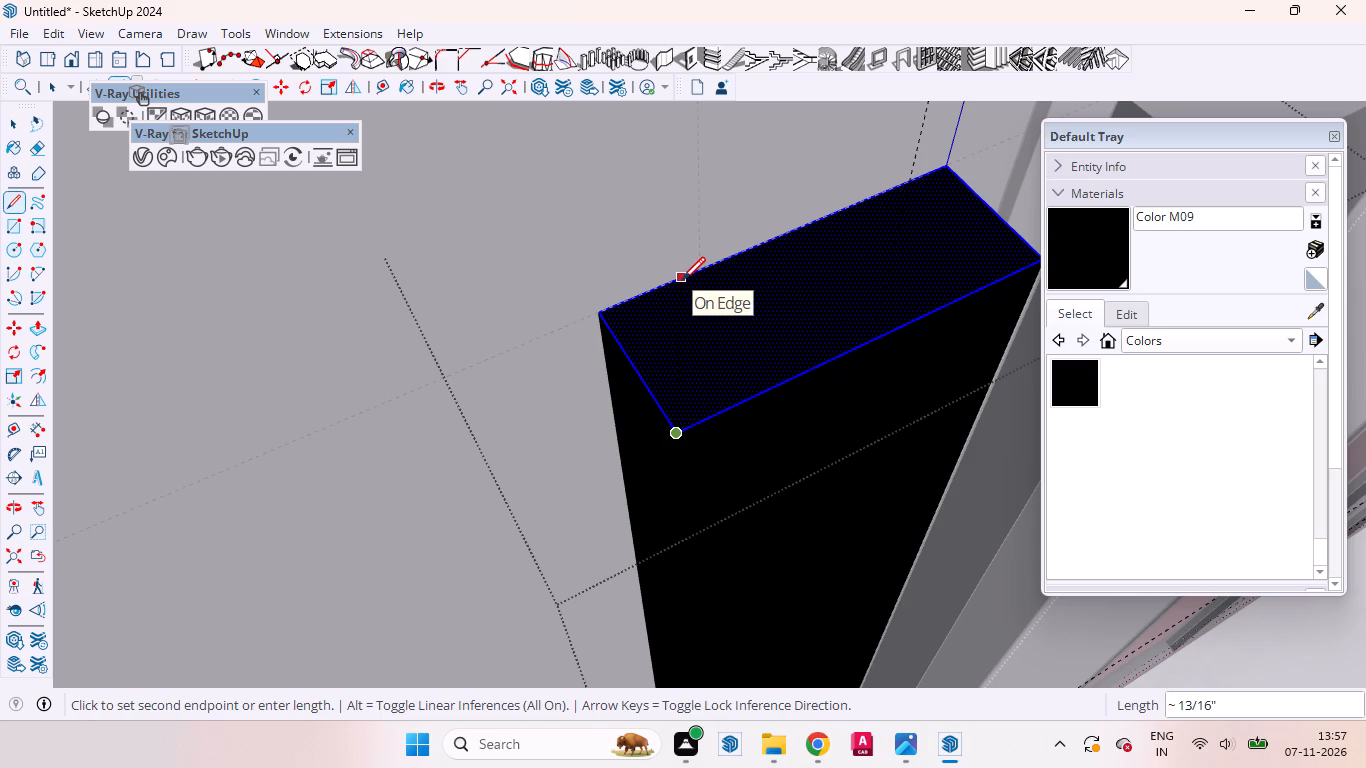
left_click(682, 280)
key("space")
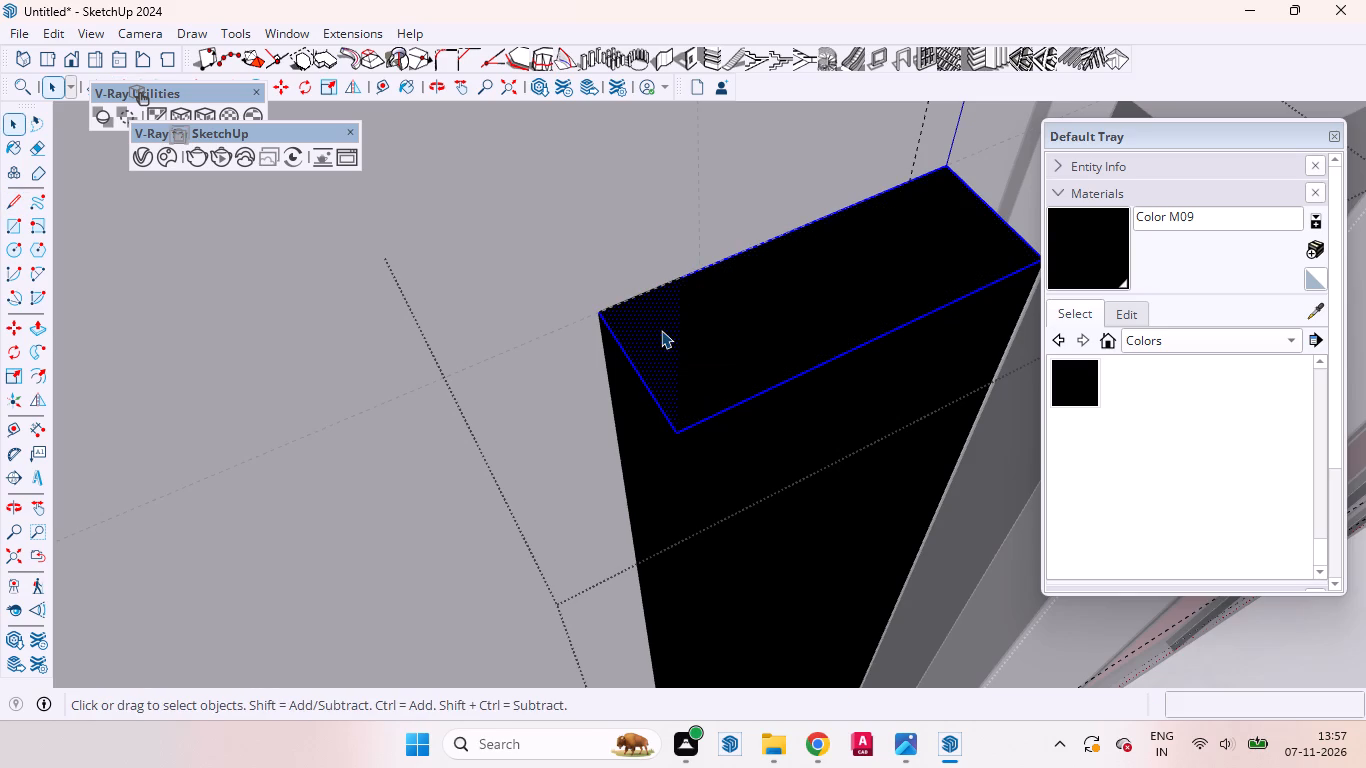
Push the triangular outer corner of the original strip's top face down about 1' 3 1/8" to where the curve begins.
key("p")
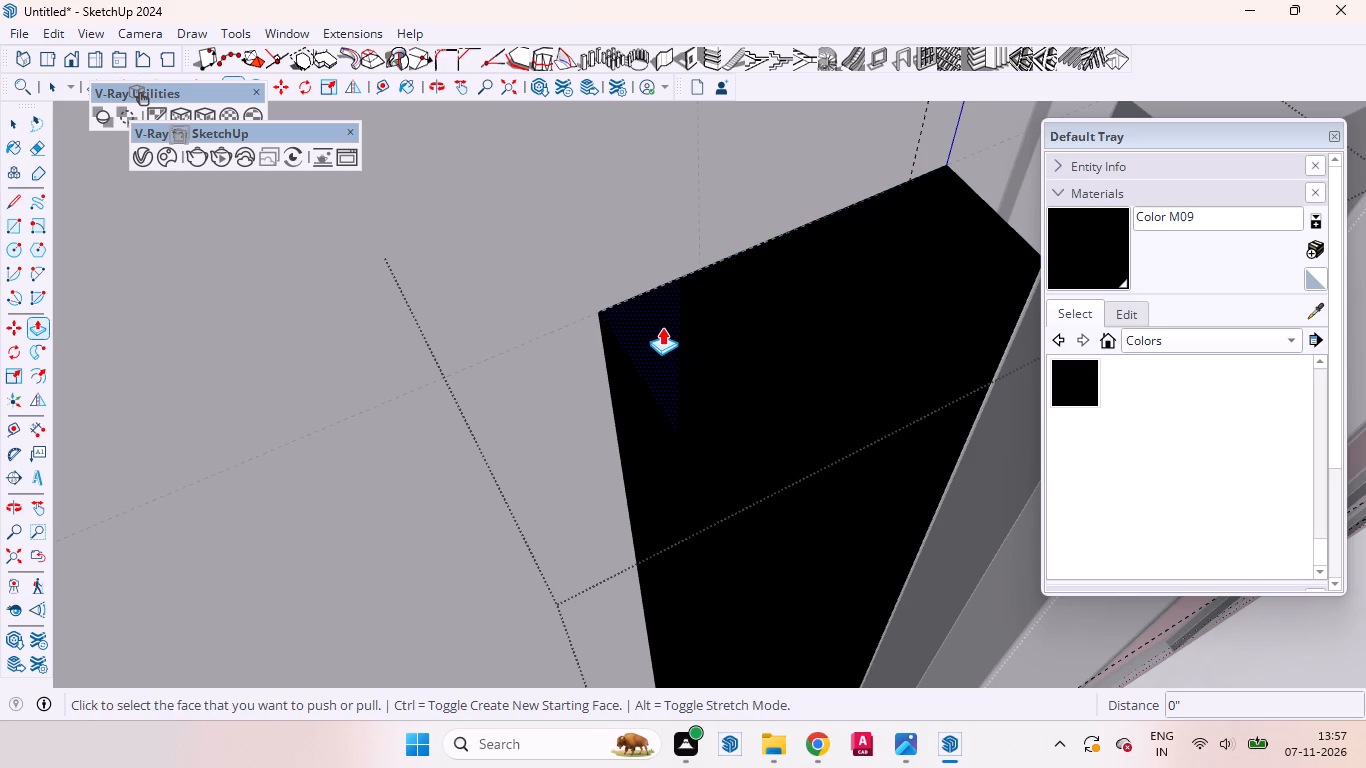
left_click(662, 327)
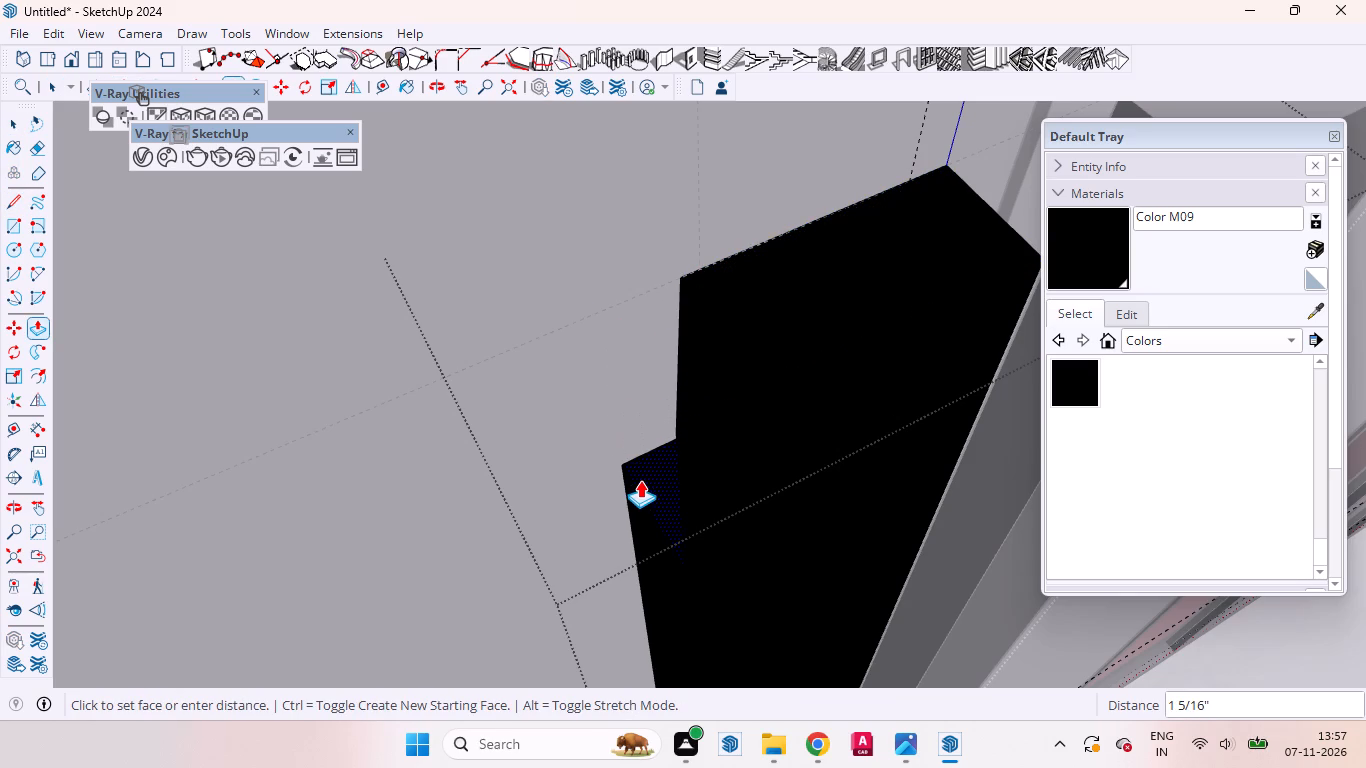
middle_click_drag(640, 480, 727, 356)
scroll(687, 512, "down", 8)
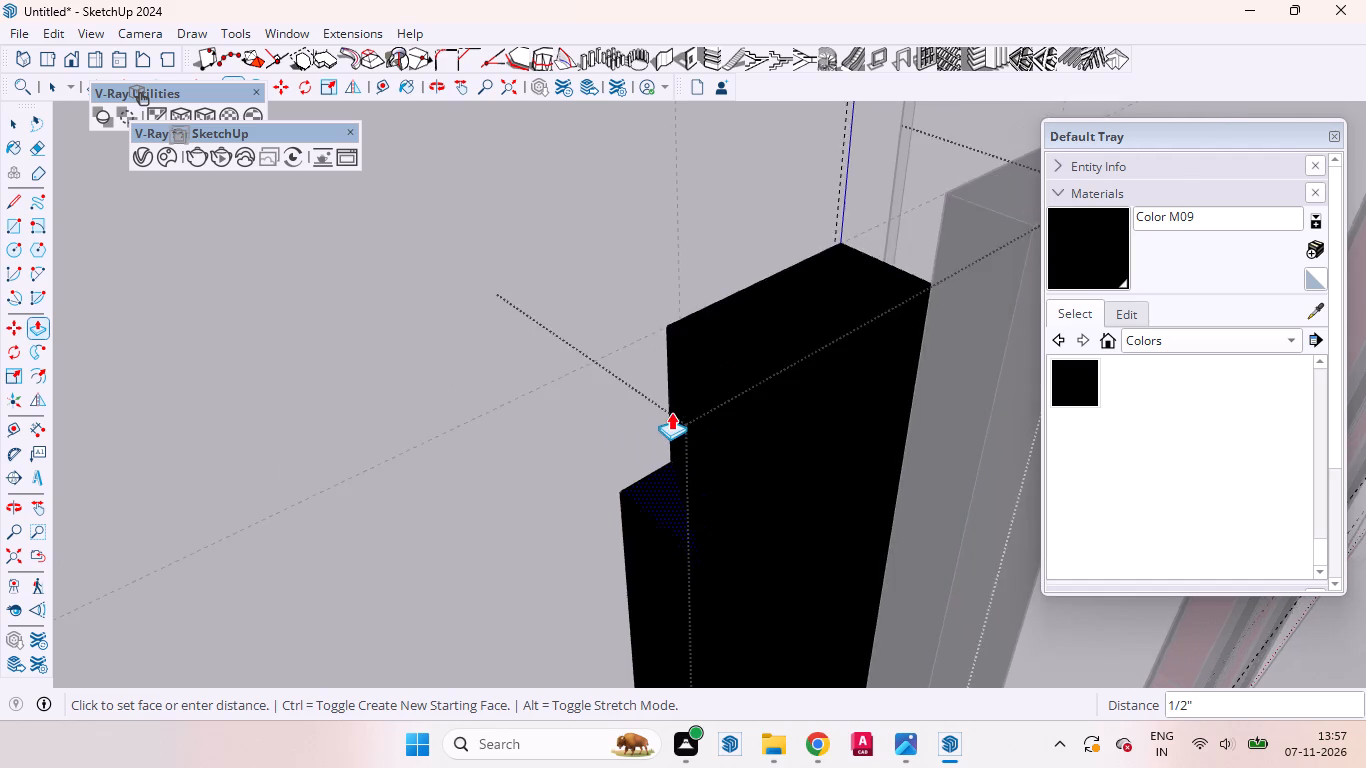
scroll(671, 412, "down", 20)
scroll(671, 412, "down", 2)
scroll(671, 364, "up", 1)
scroll(671, 364, "down", 9)
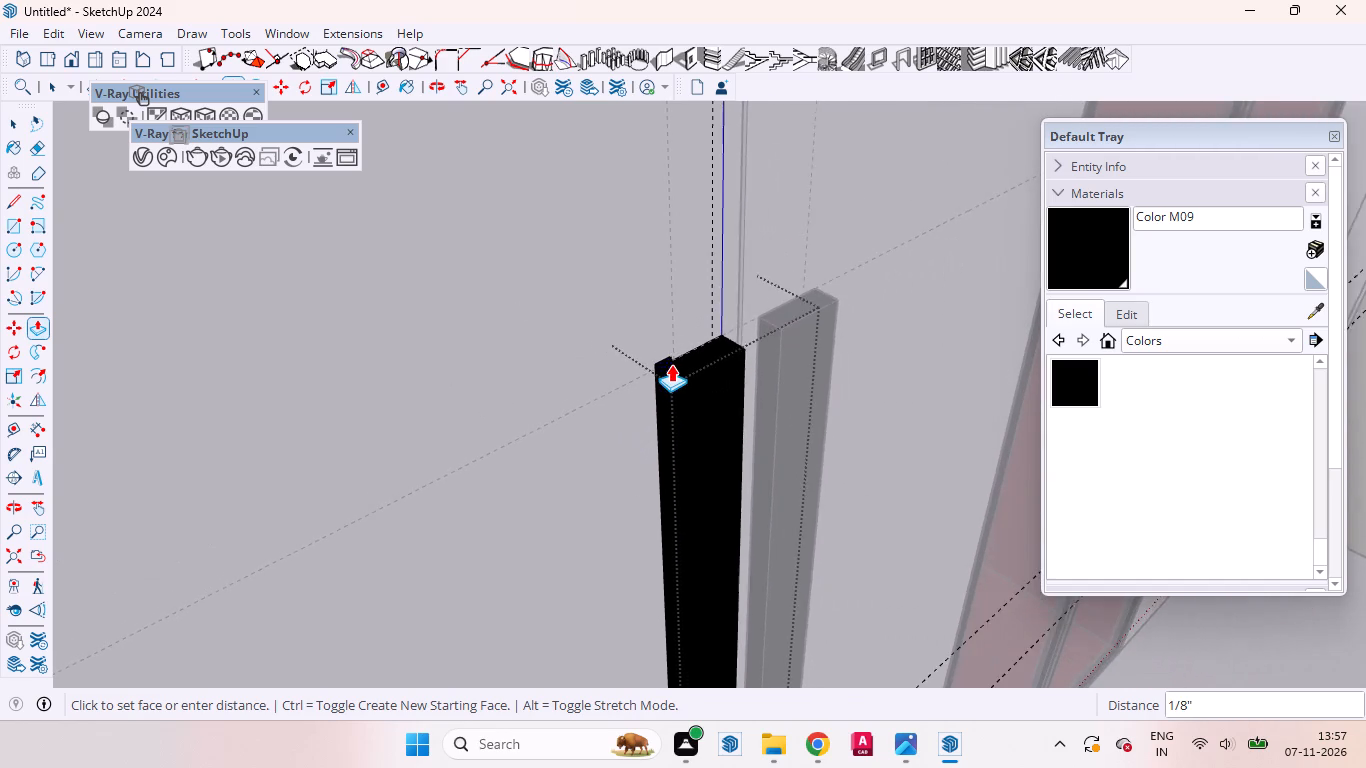
scroll(671, 364, "down", 17)
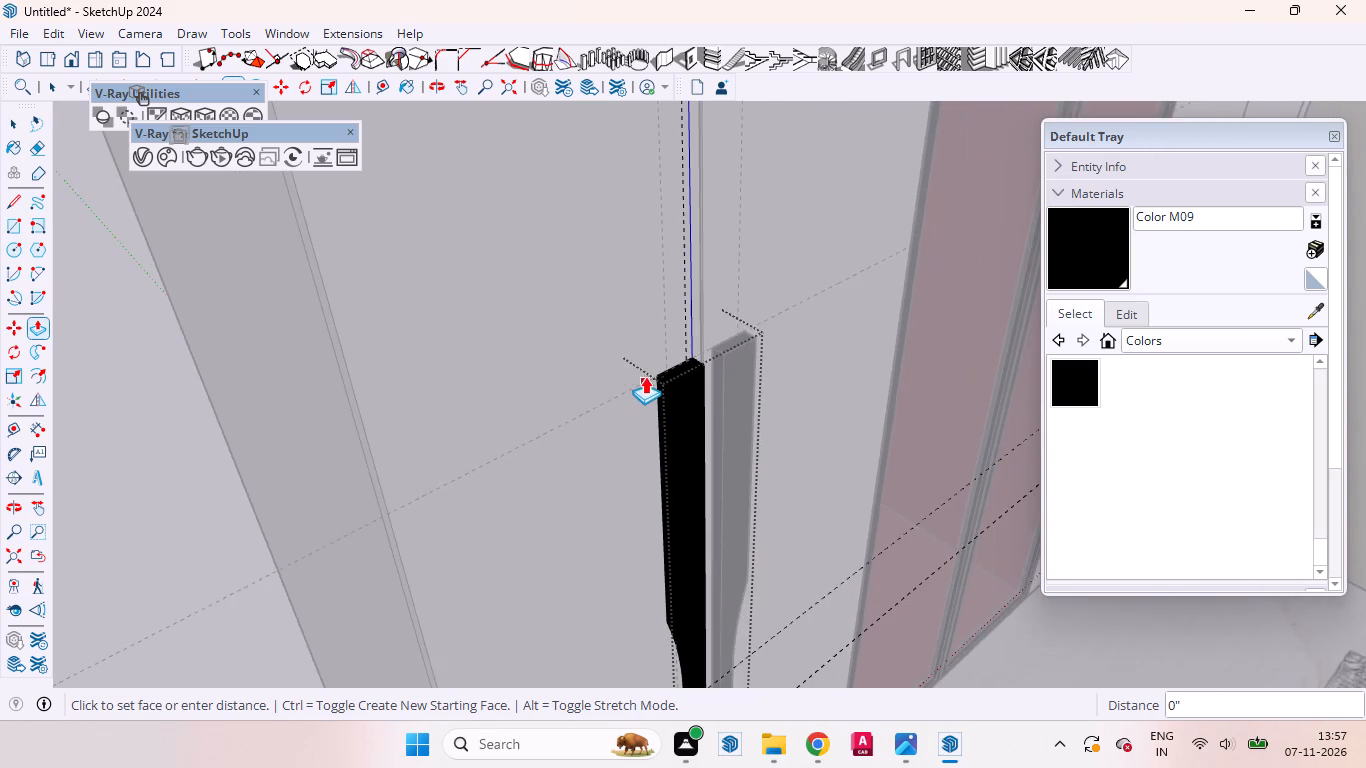
scroll(645, 376, "down", 3)
left_click(648, 606)
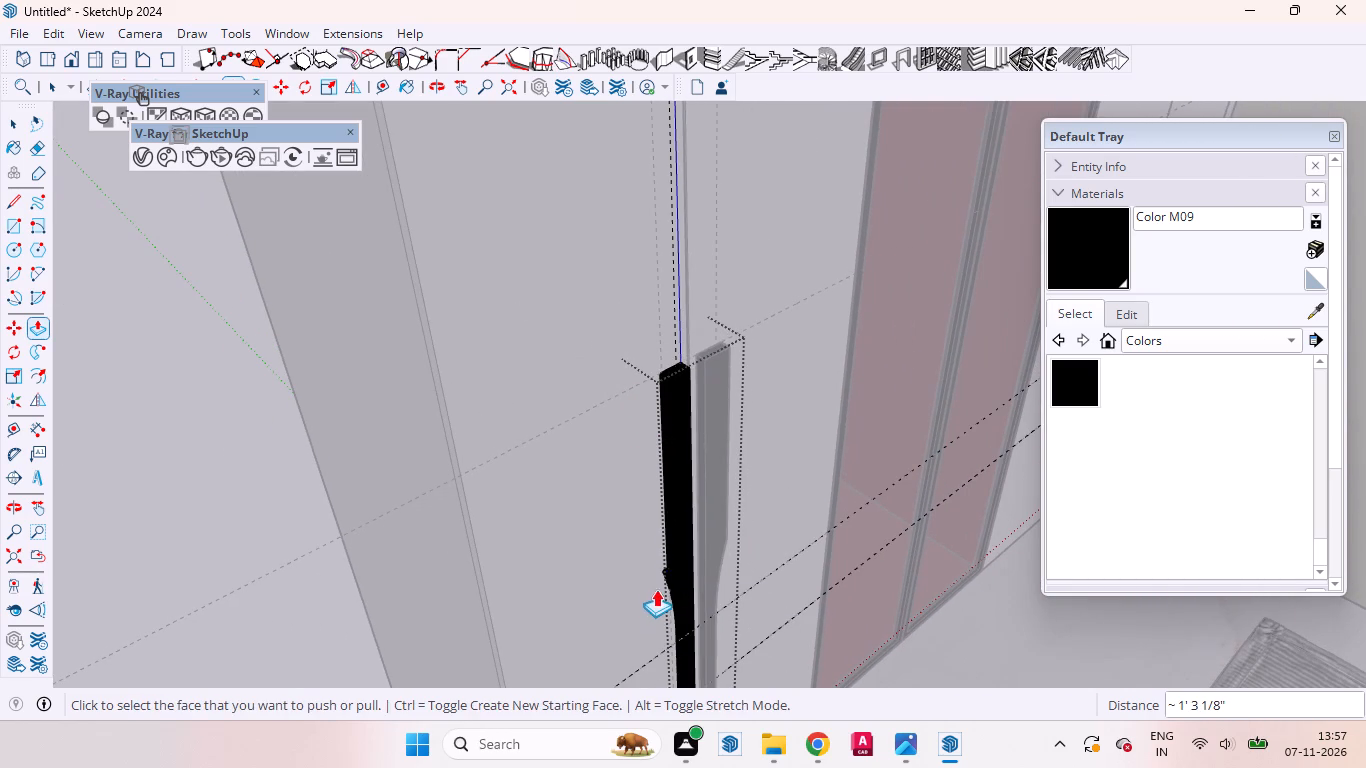
scroll(659, 564, "up", 15)
key("space")
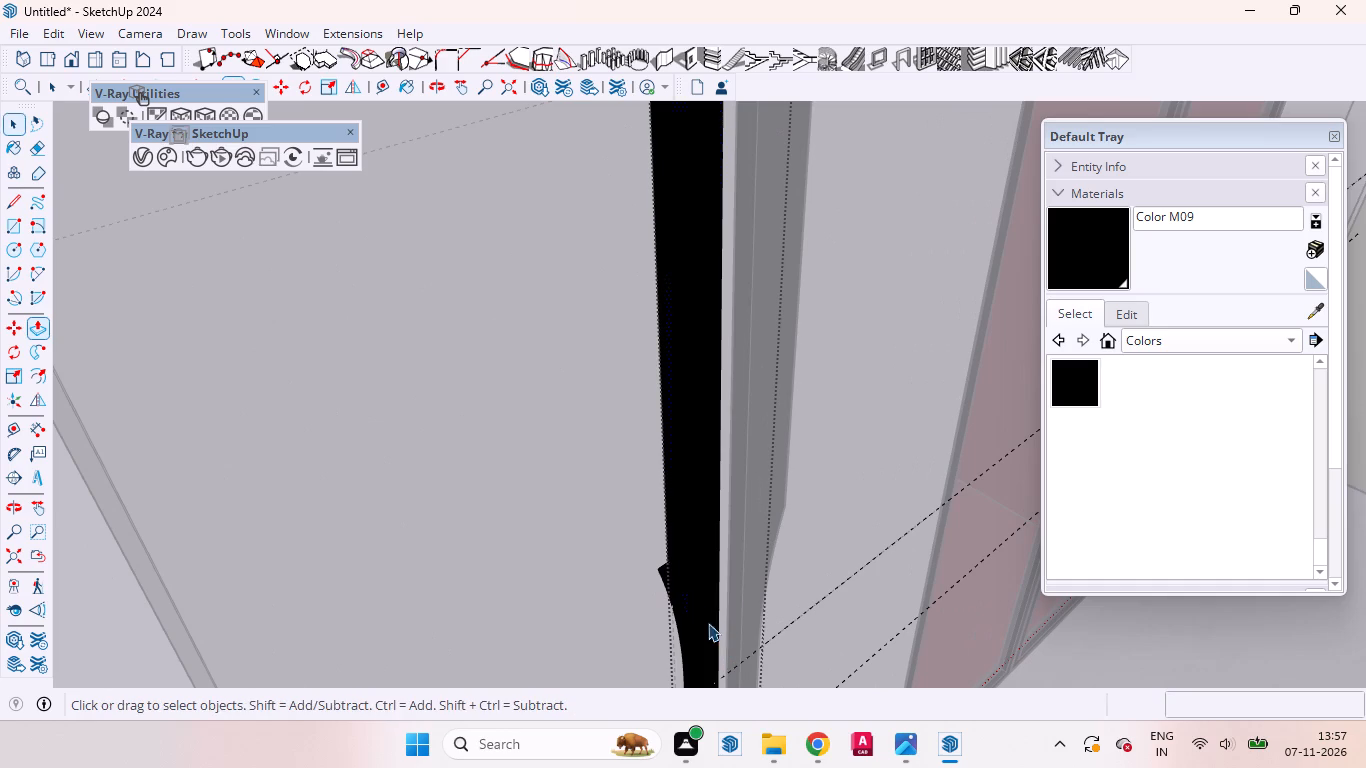
middle_click_drag(651, 556, 317, 555)
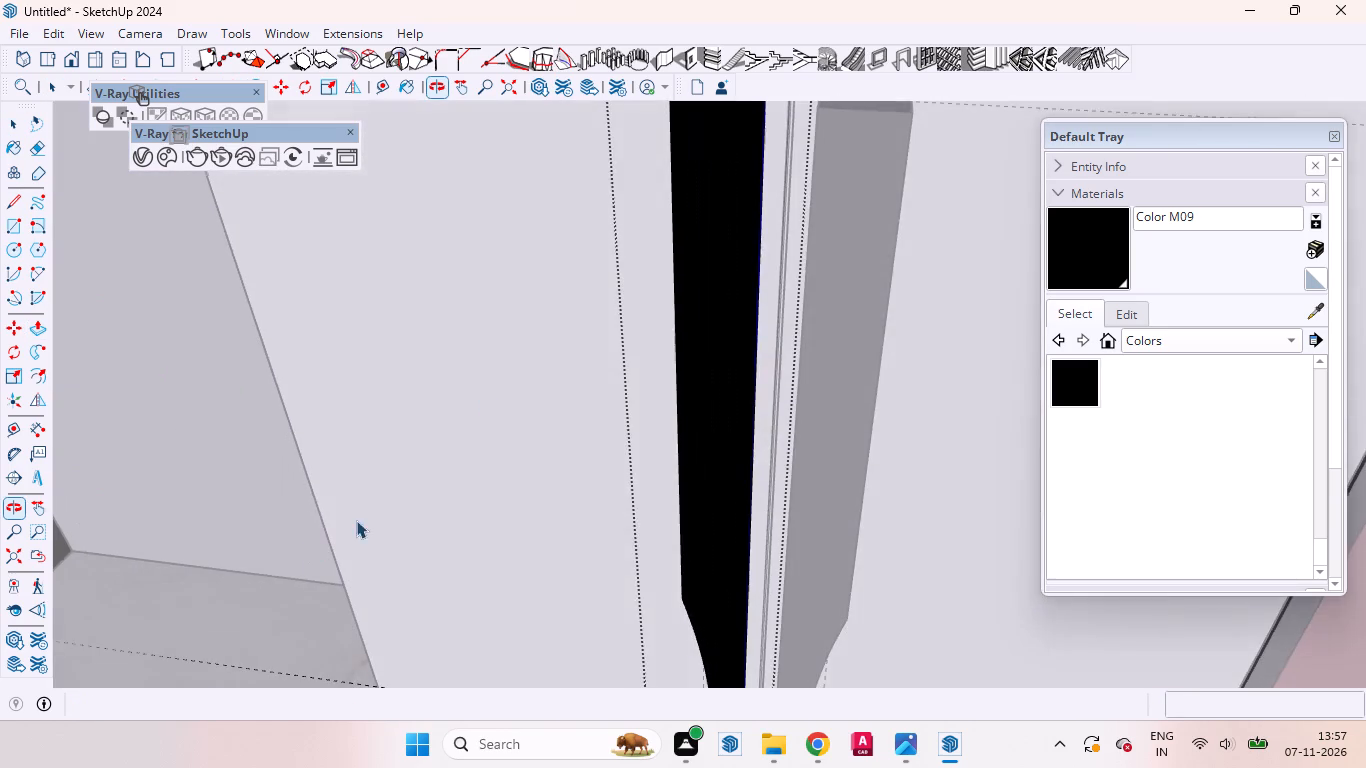
scroll(325, 548, "up", 1)
scroll(518, 365, "down", 2)
scroll(518, 365, "up", 1)
scroll(519, 363, "down", 20)
scroll(519, 363, "down", 2)
scroll(764, 338, "up", 1)
scroll(768, 337, "down", 6)
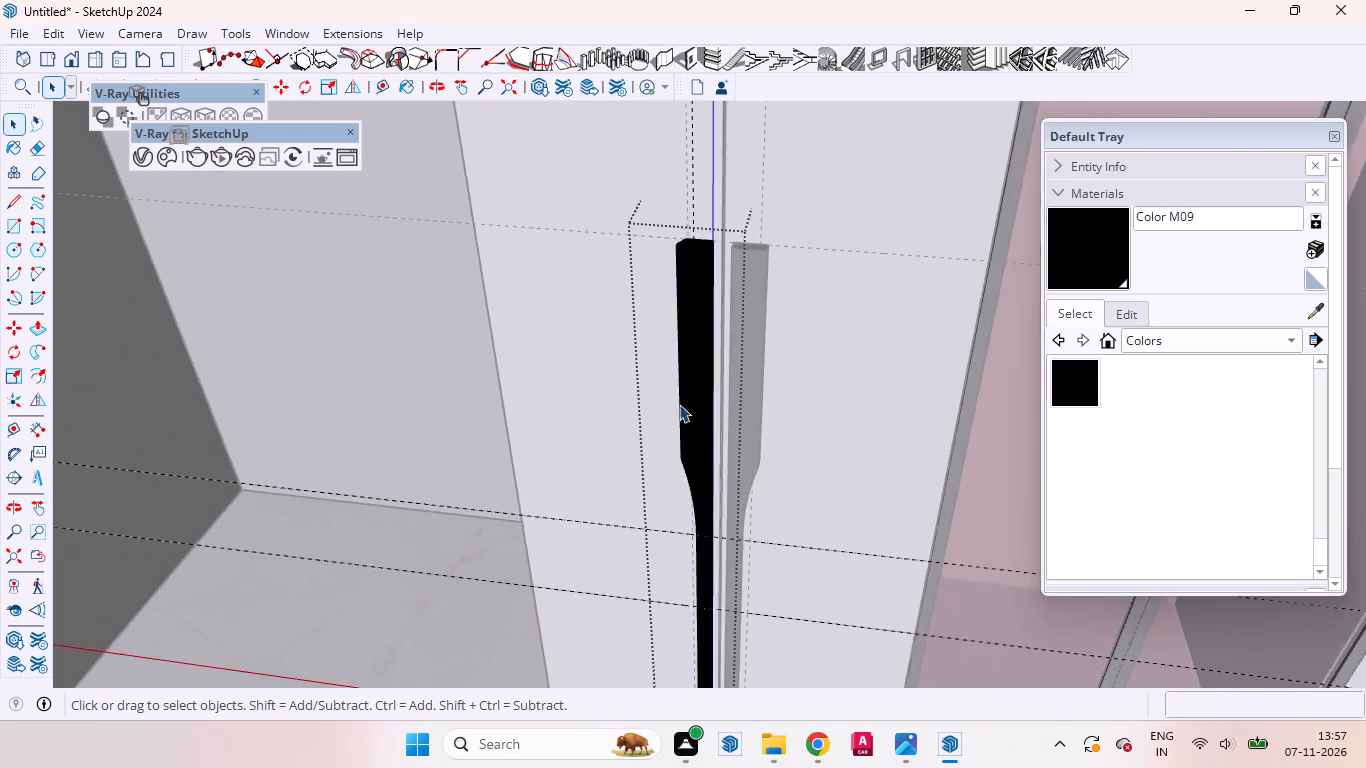
left_click(377, 408)
Examine the angled cut on the original strip against the uncut flipped strip from above and from the front.
scroll(459, 255, "down", 9)
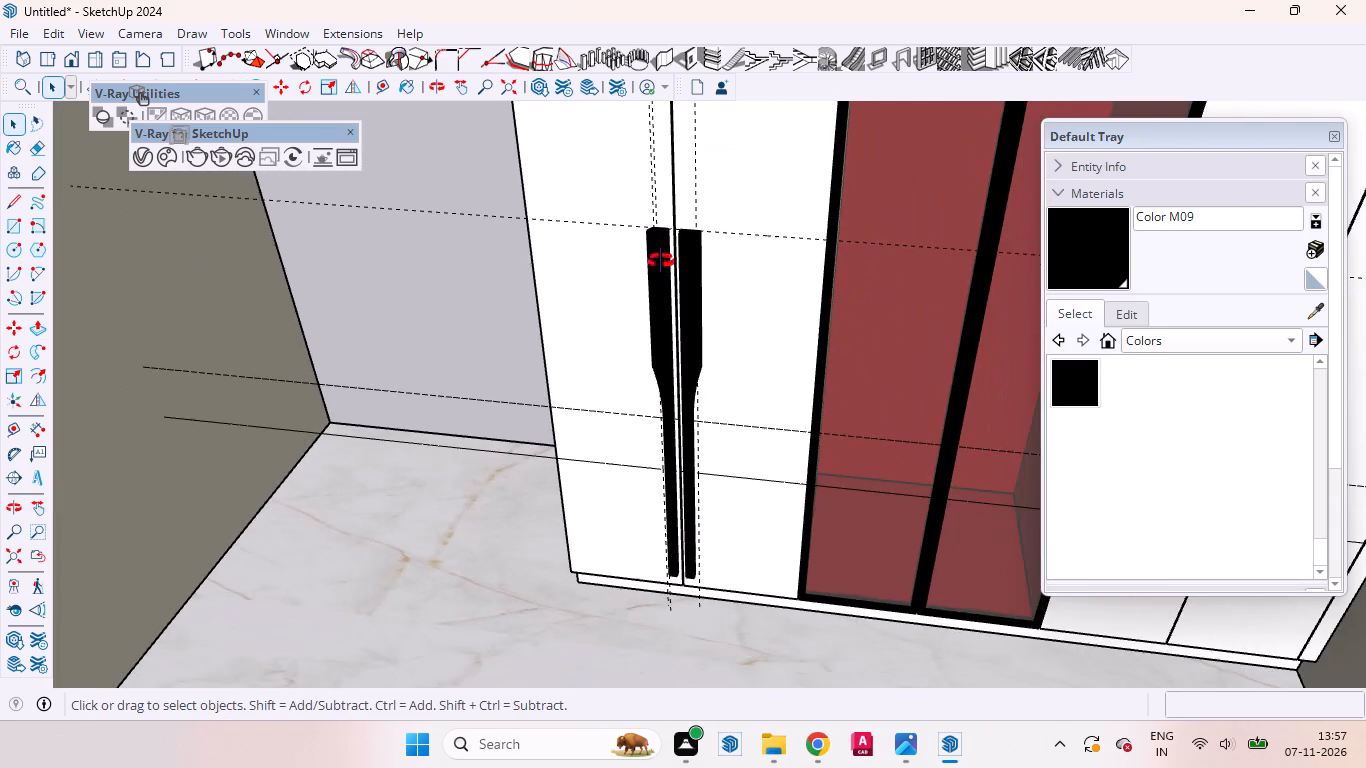
middle_click_drag(660, 261, 802, 529)
scroll(737, 464, "up", 20)
scroll(737, 464, "up", 3)
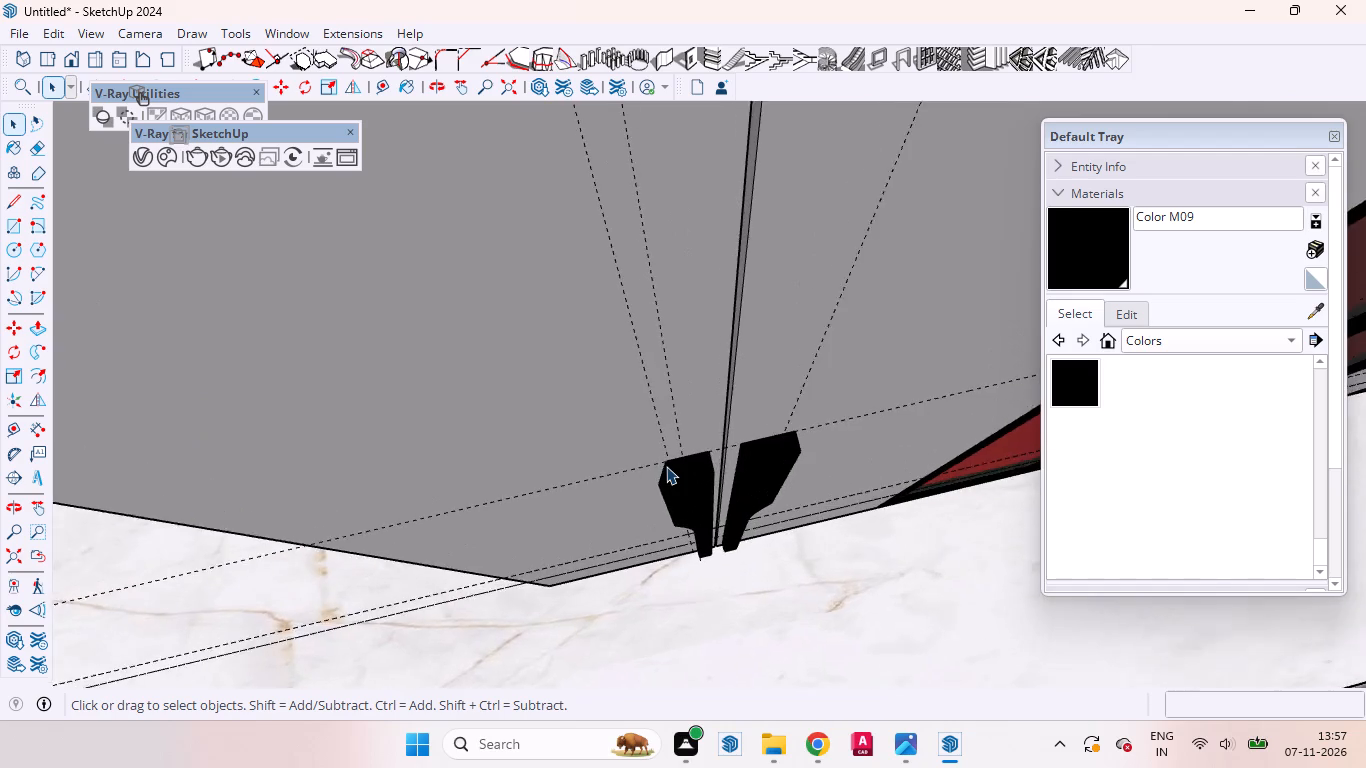
scroll(666, 466, "up", 4)
middle_click_drag(650, 489, 800, 409)
scroll(650, 489, "up", 1)
middle_click_drag(801, 407, 846, 533)
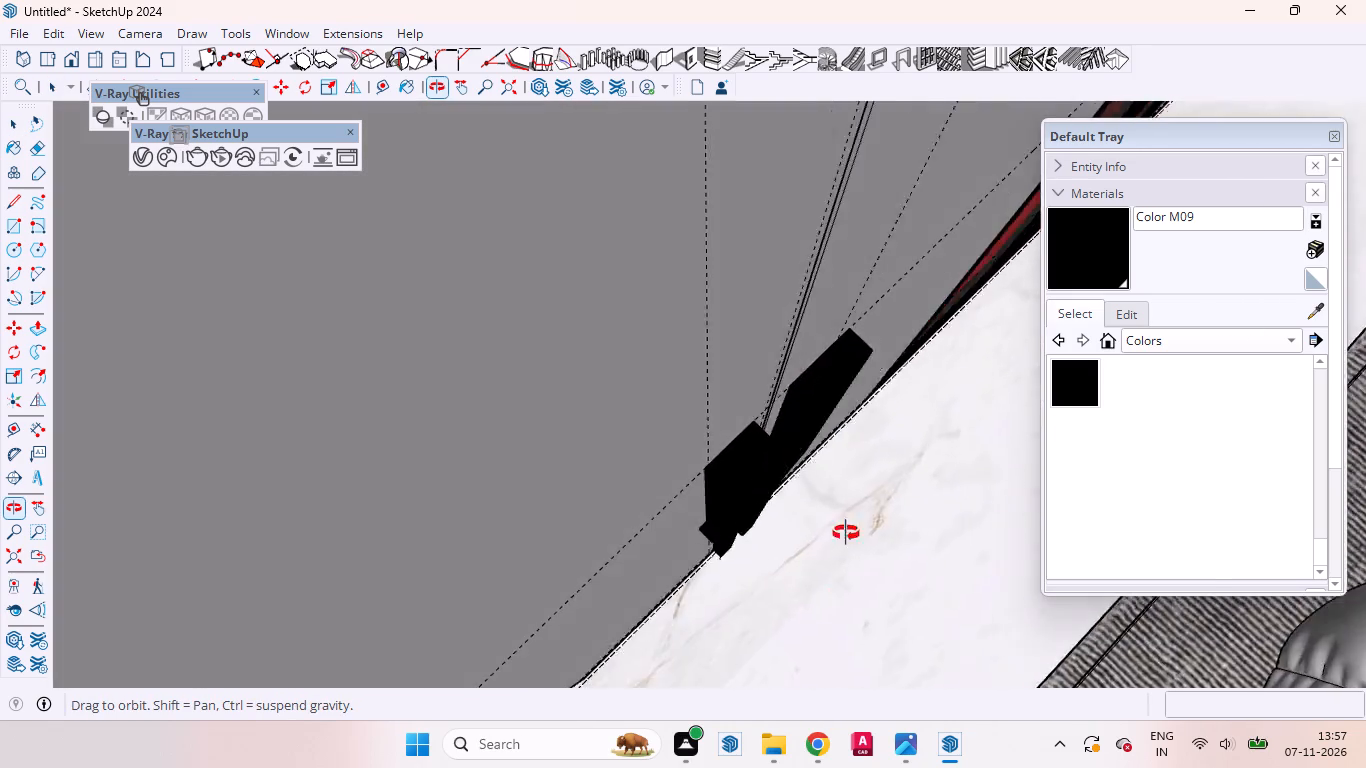
middle_click_drag(846, 533, 841, 579)
middle_click_drag(773, 501, 633, 268)
scroll(633, 267, "up", 1)
scroll(635, 279, "down", 7)
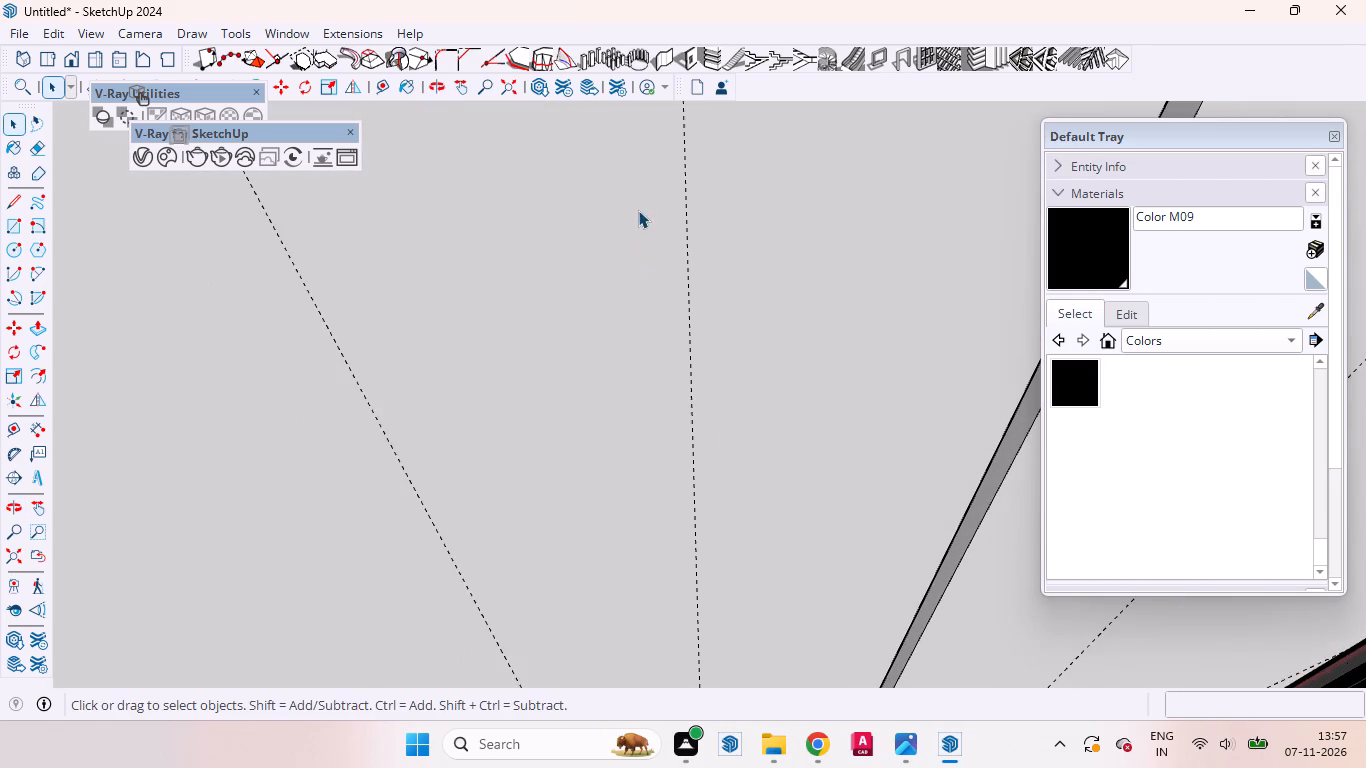
scroll(638, 210, "down", 20)
scroll(638, 210, "down", 20)
scroll(638, 210, "down", 2)
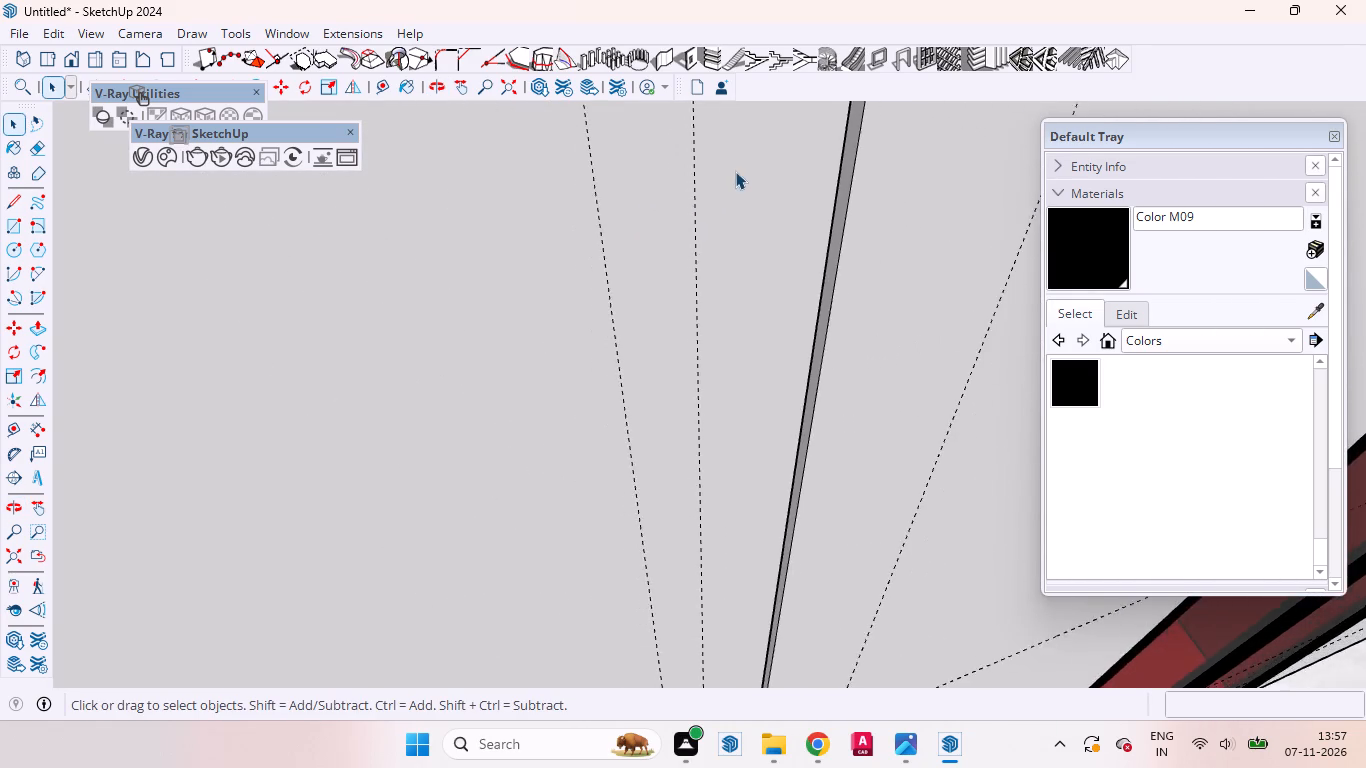
scroll(735, 171, "down", 14)
scroll(739, 197, "up", 1)
scroll(739, 197, "down", 20)
scroll(739, 197, "down", 6)
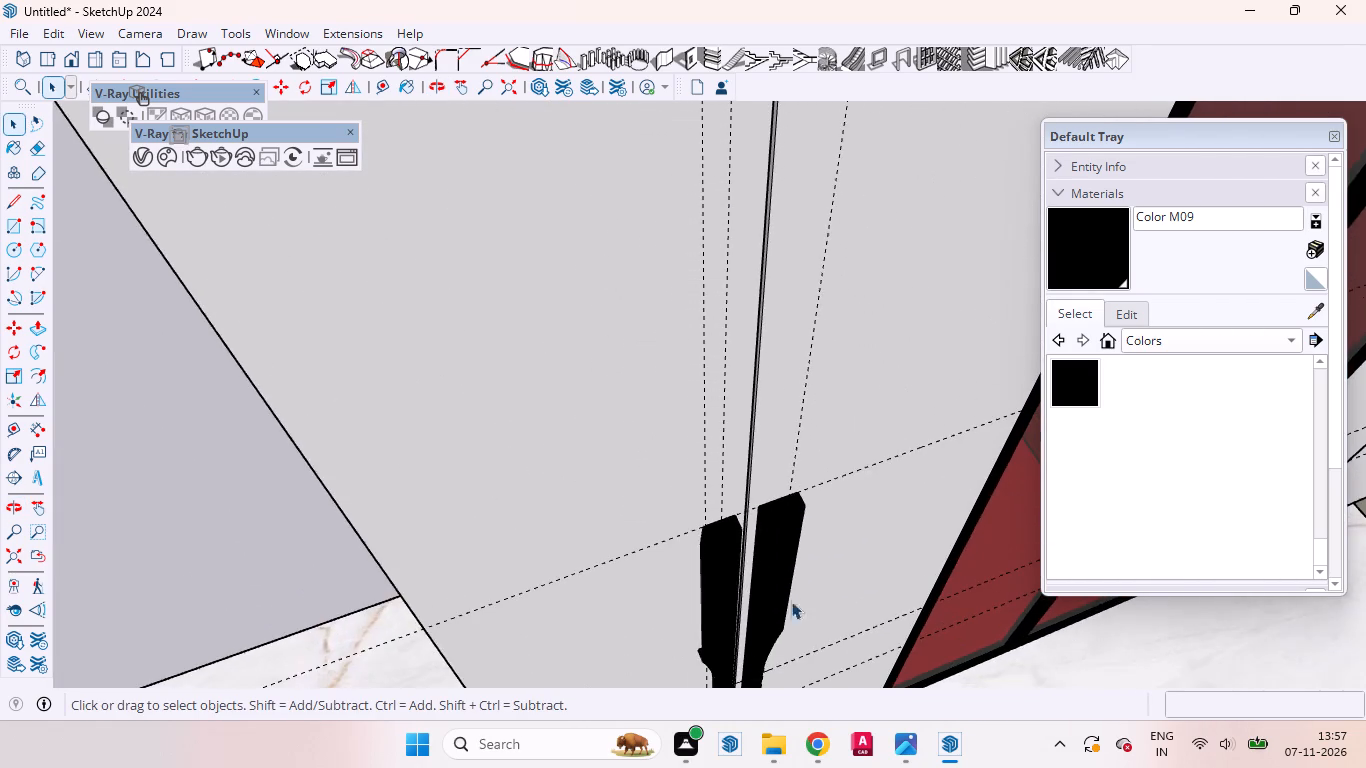
scroll(788, 640, "down", 20)
scroll(788, 640, "down", 3)
middle_click_drag(792, 562, 695, 493)
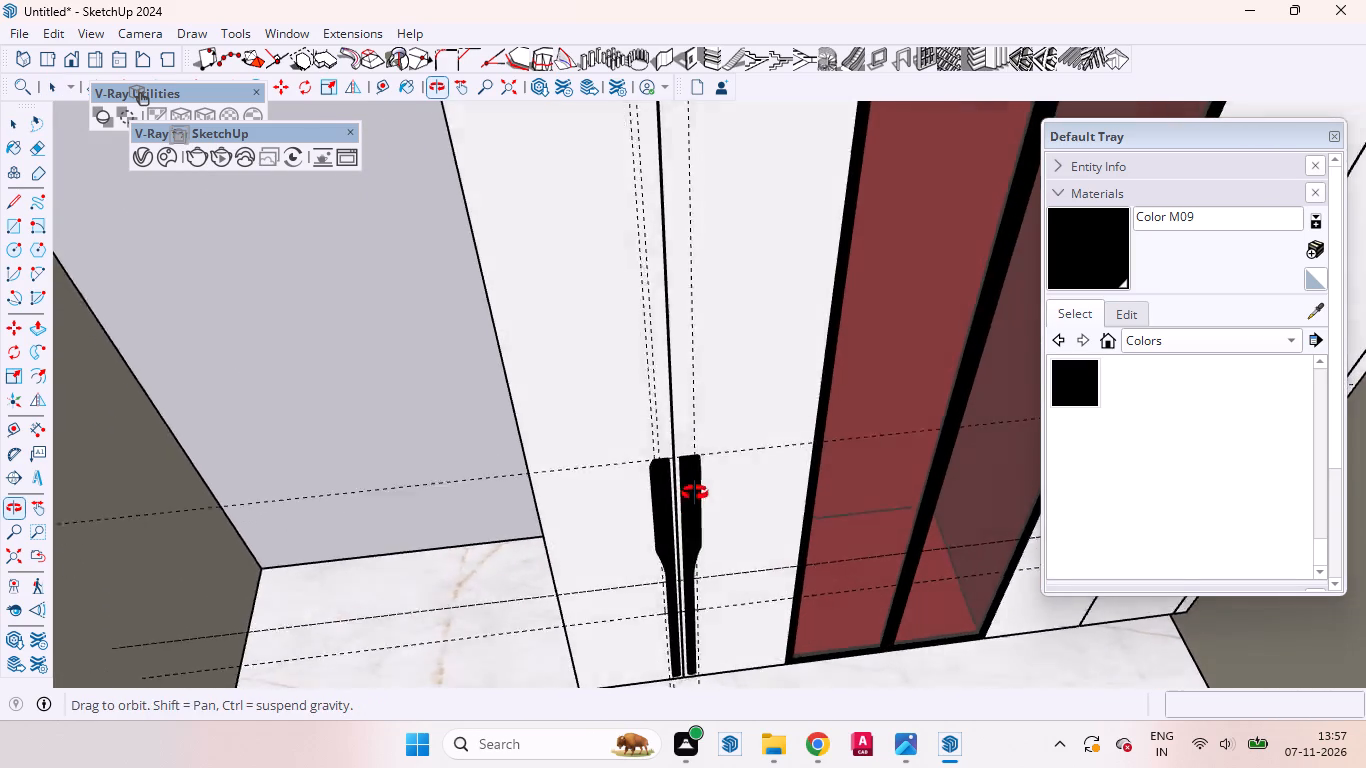
middle_click_drag(695, 493, 693, 481)
scroll(673, 457, "up", 1)
scroll(673, 455, "down", 16)
scroll(683, 428, "up", 4)
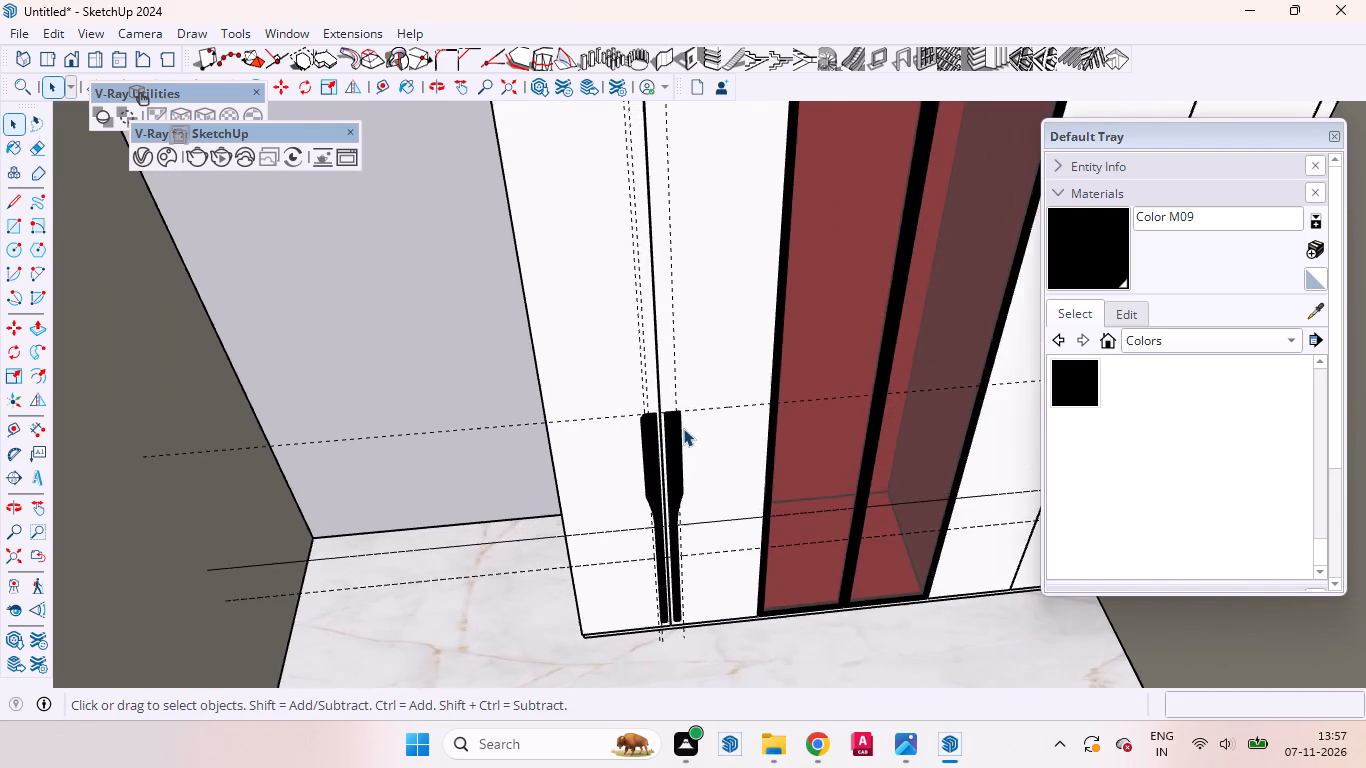
scroll(683, 428, "up", 6)
scroll(667, 426, "down", 6)
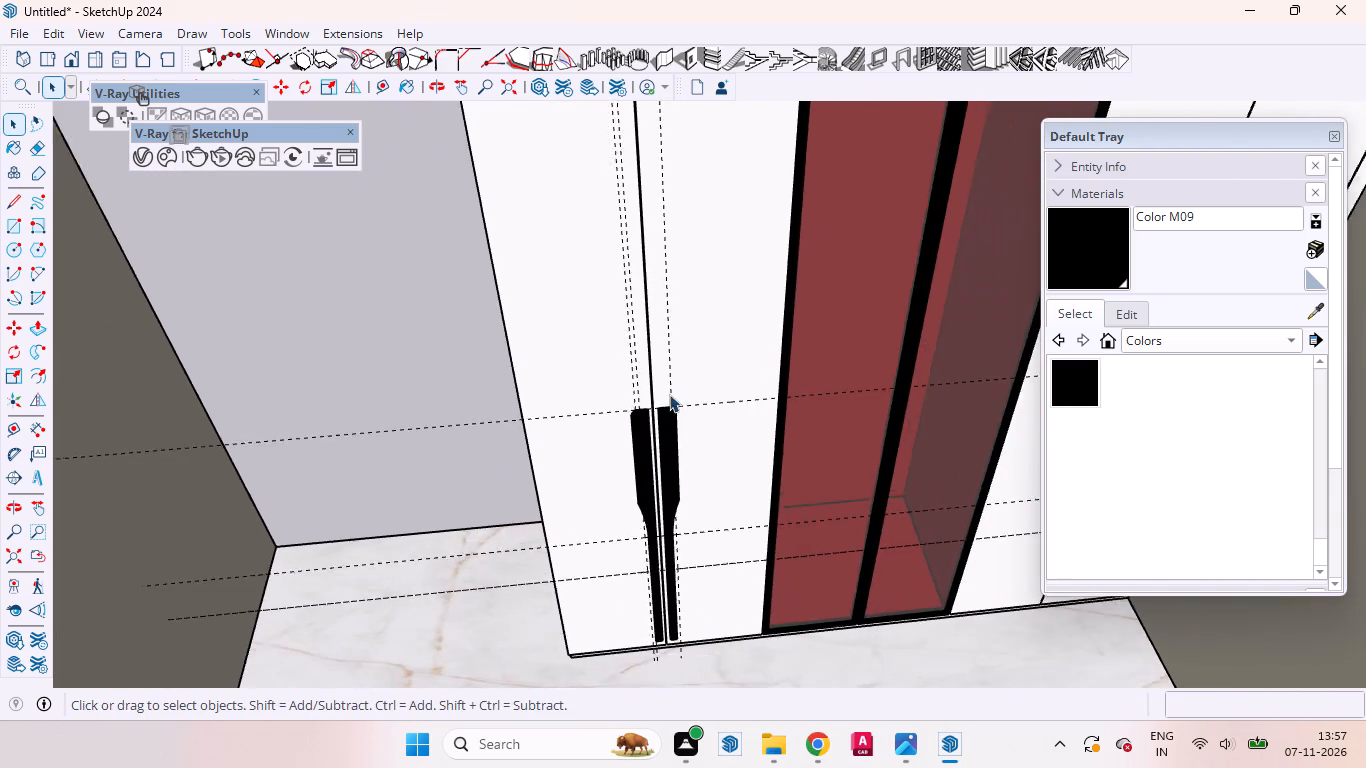
middle_click_drag(652, 446, 609, 278)
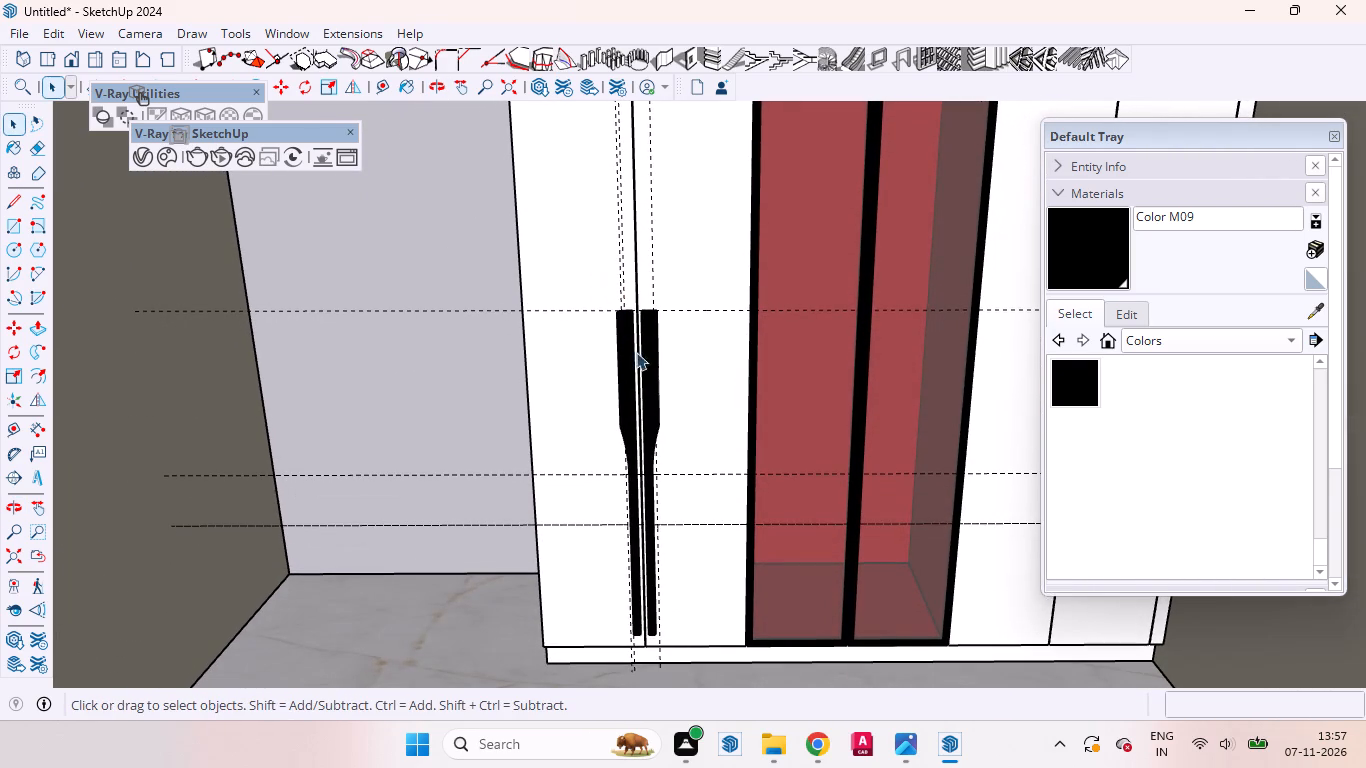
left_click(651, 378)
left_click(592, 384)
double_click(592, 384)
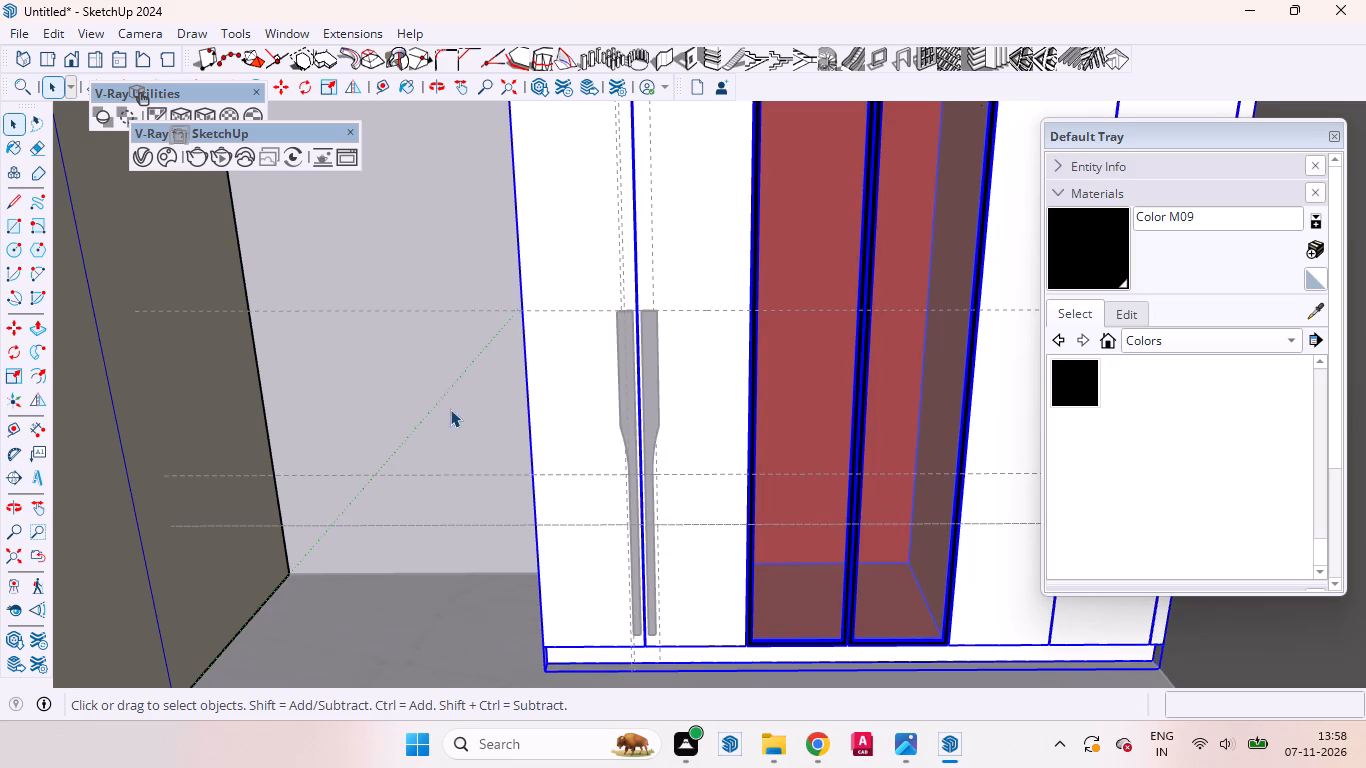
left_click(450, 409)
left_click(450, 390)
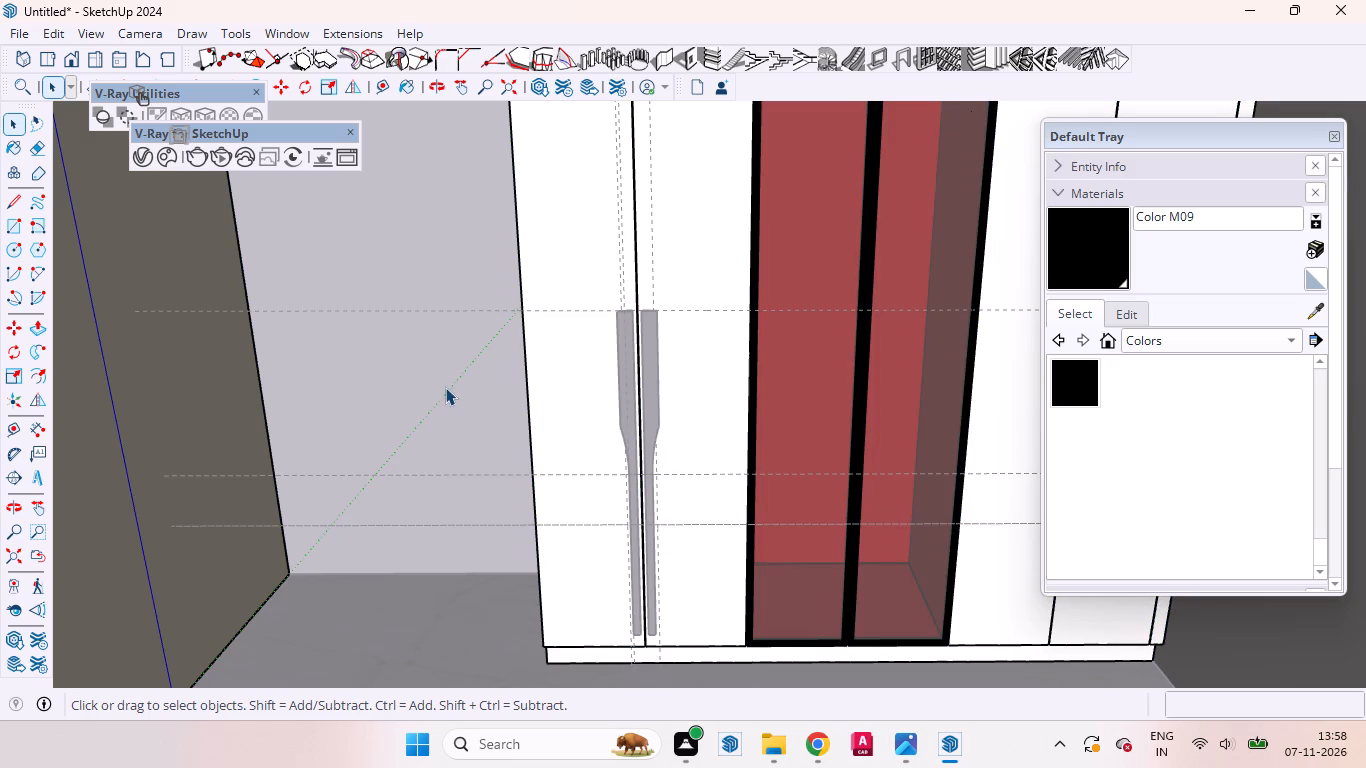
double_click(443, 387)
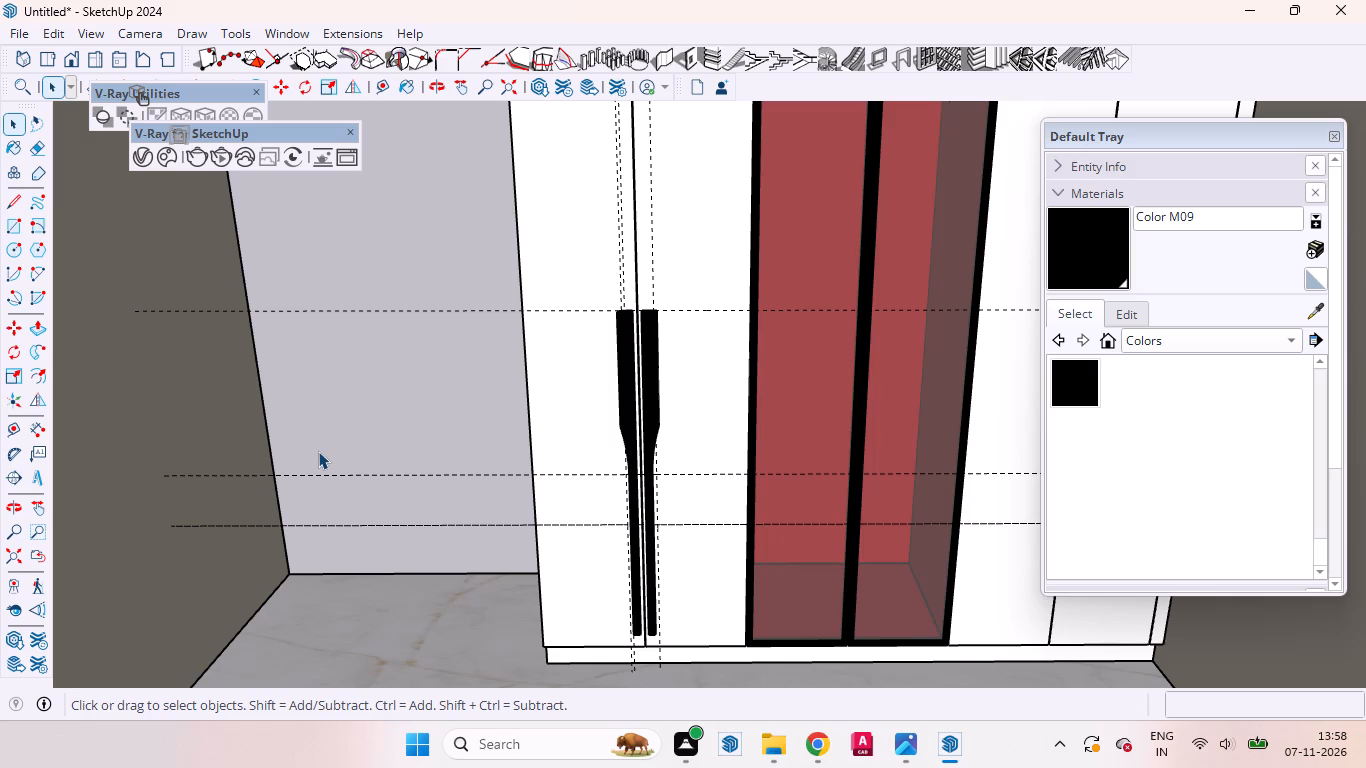
Delete the two lower horizontal guide lines inside the flipped strip's group.
left_click(650, 340)
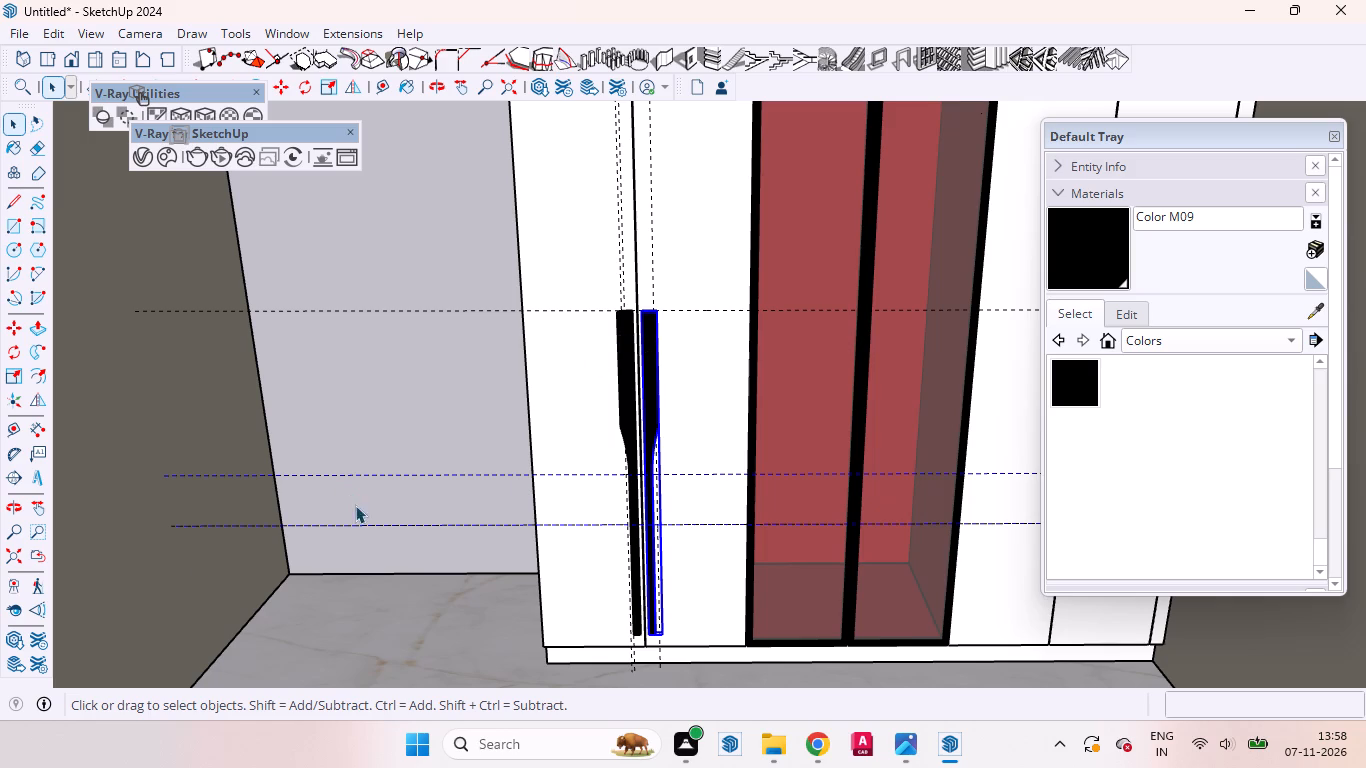
left_click_drag(375, 542, 341, 456)
left_click(358, 470)
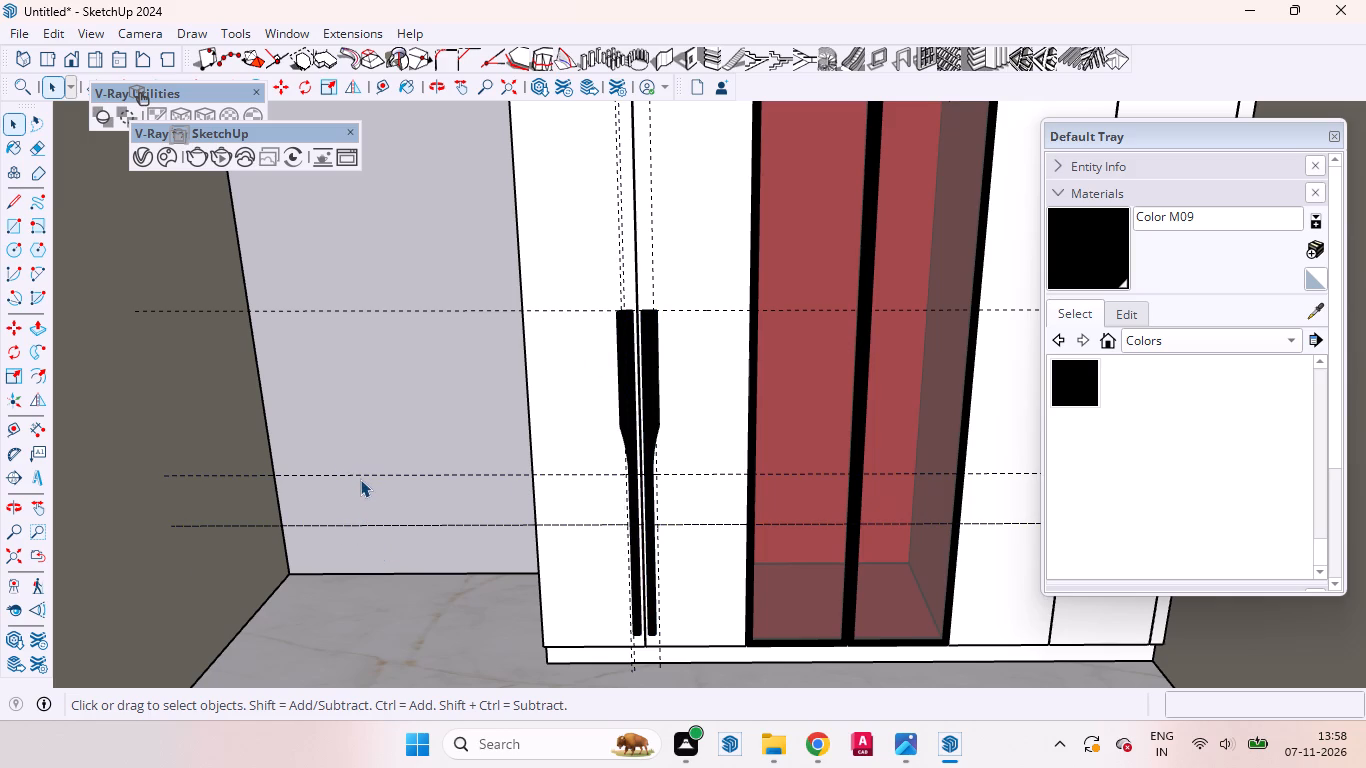
left_click(360, 477)
double_click(365, 475)
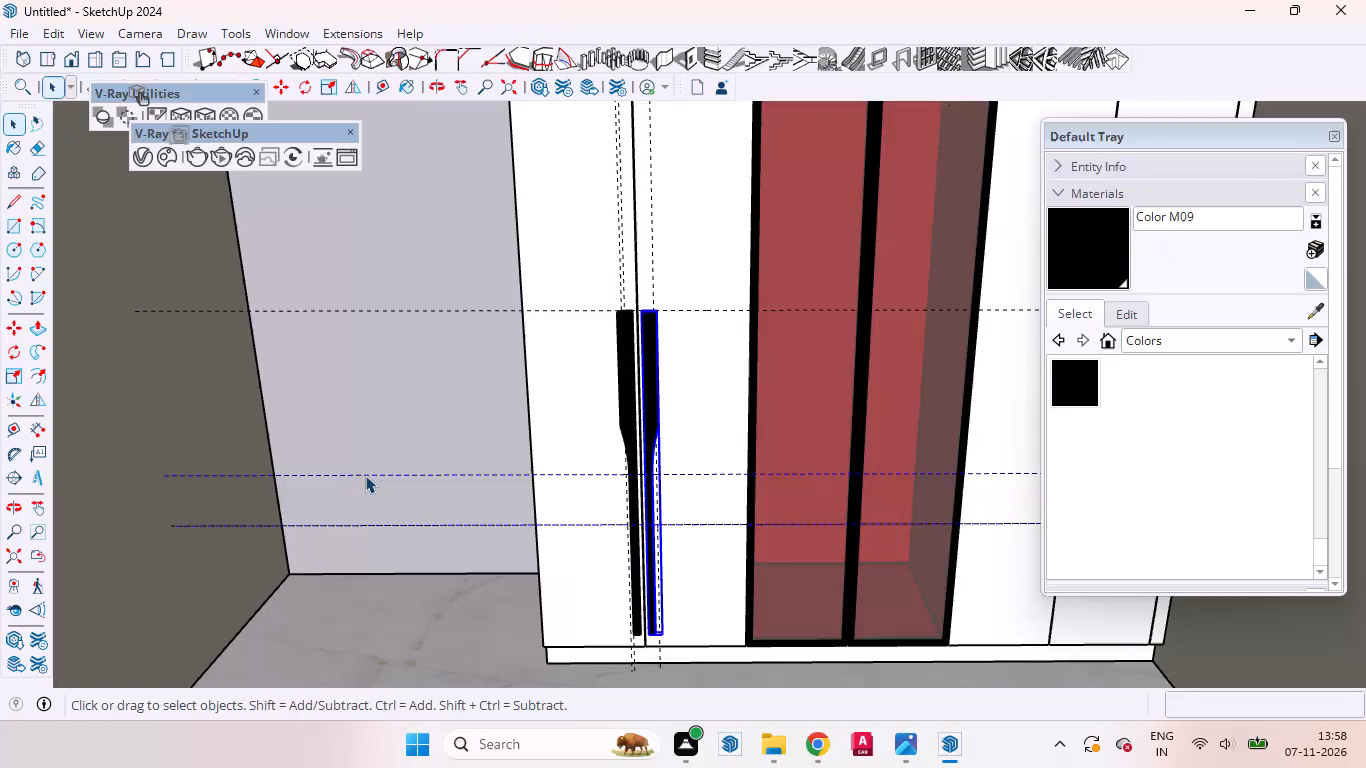
left_click_drag(386, 539, 349, 439)
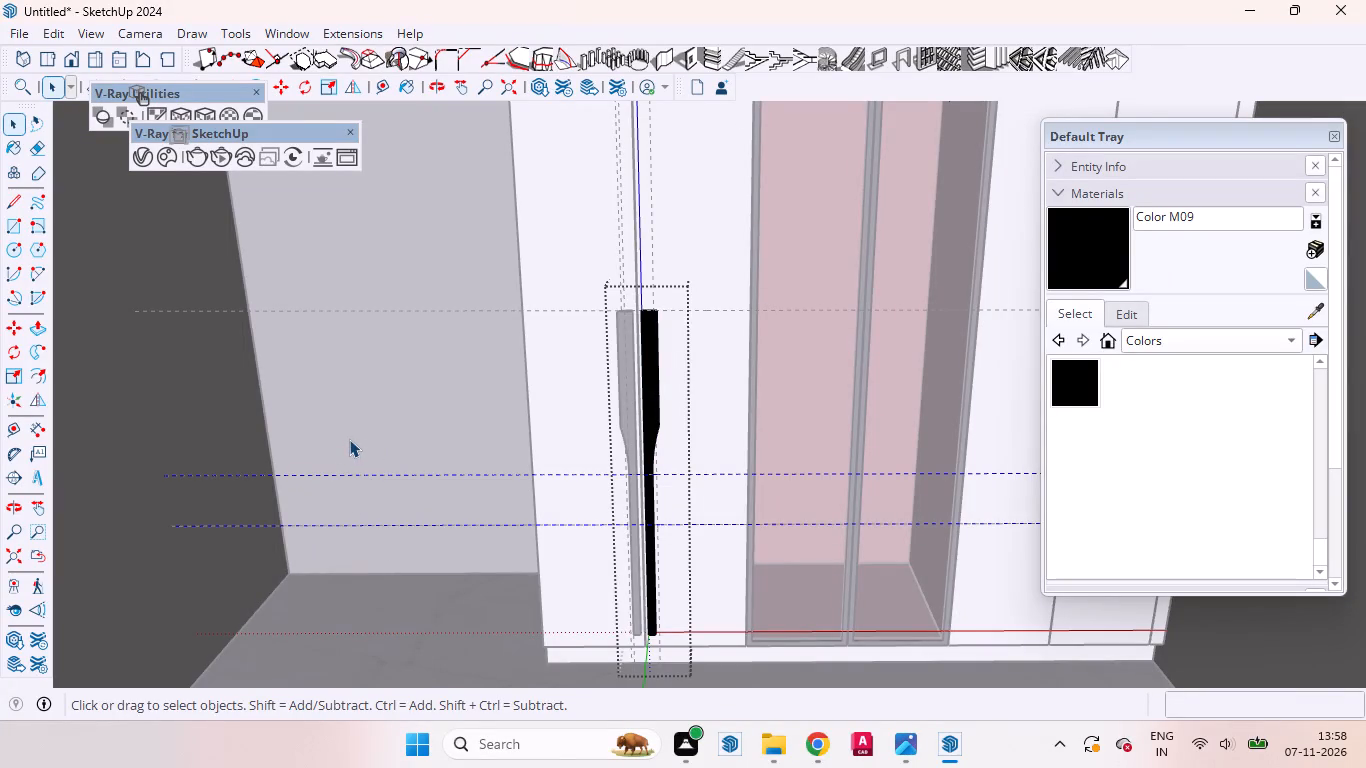
key("Delete")
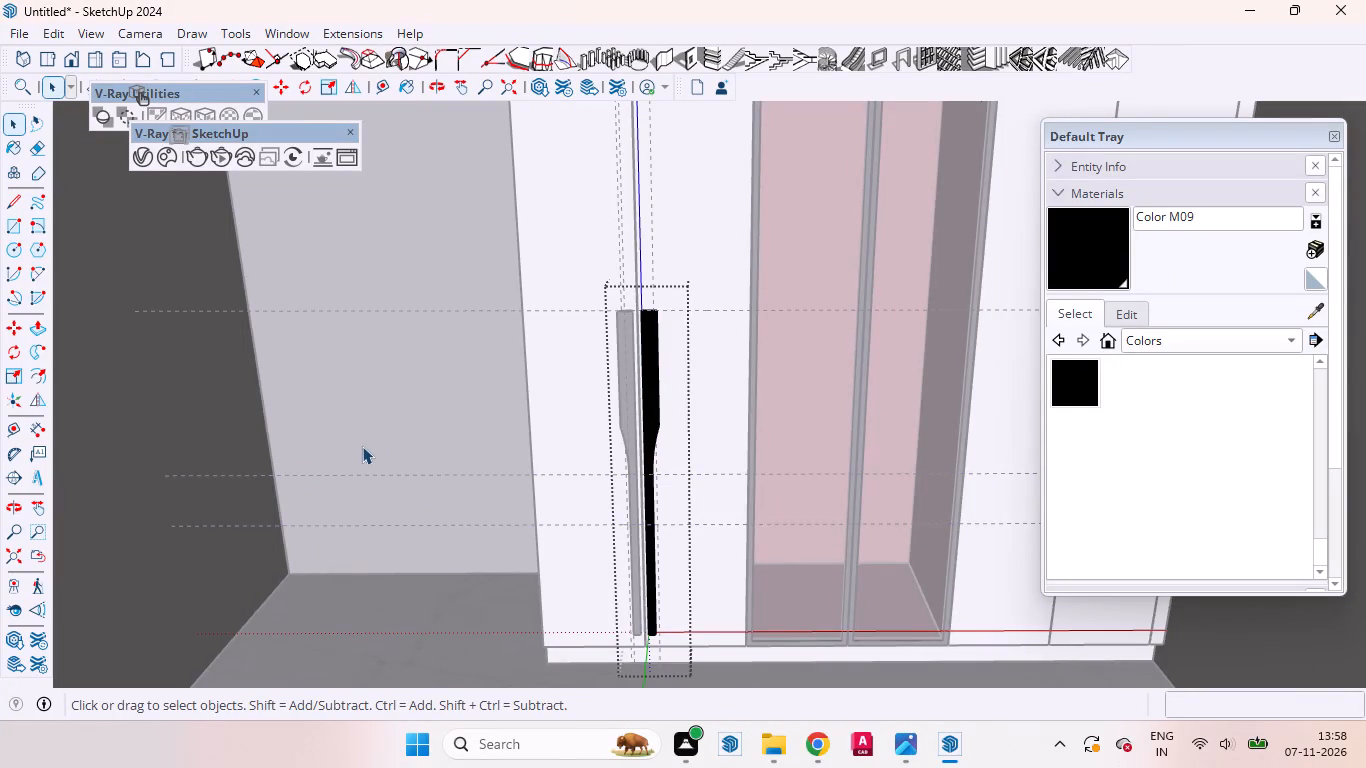
left_click(384, 444)
Delete the two lower horizontal guide lines inside the original strip's group.
left_click(657, 383)
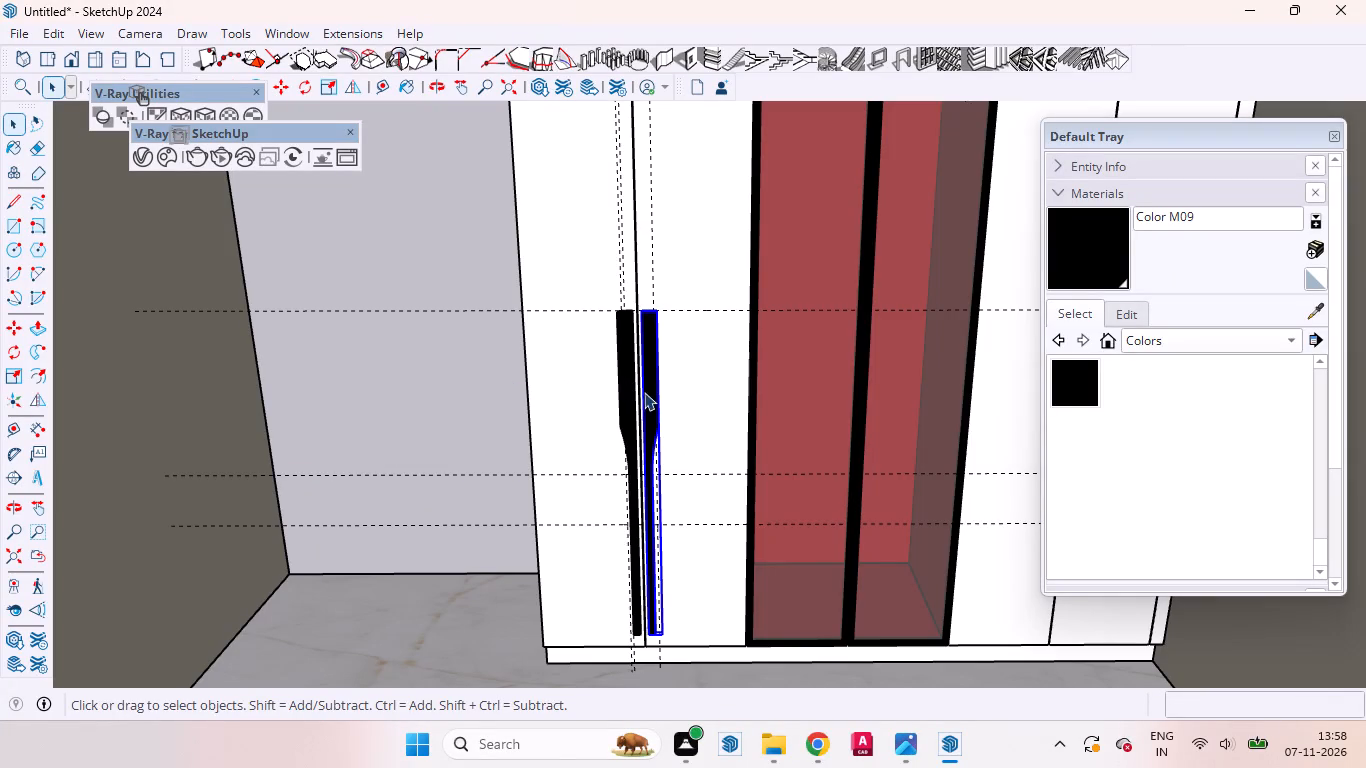
left_click(629, 386, "ctrl")
scroll(627, 642, "up", 5)
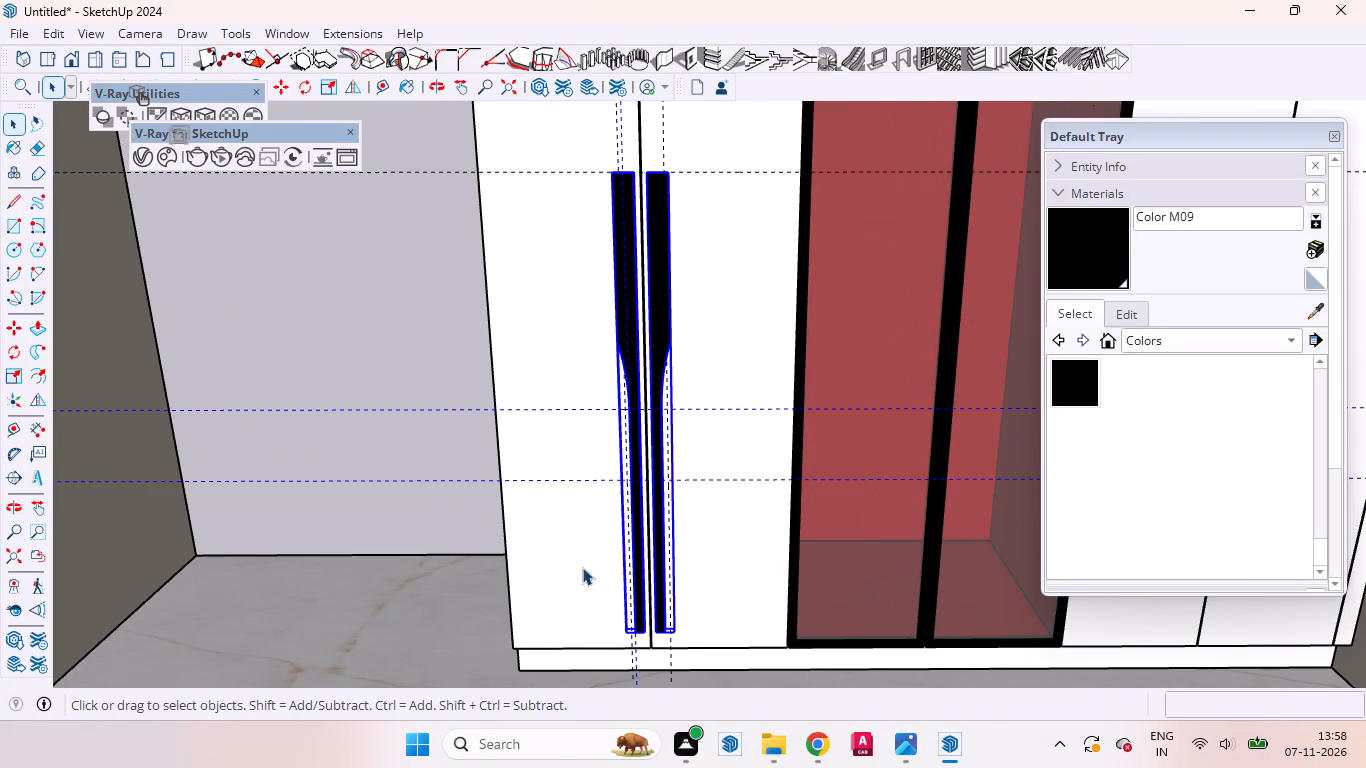
scroll(460, 472, "down", 6)
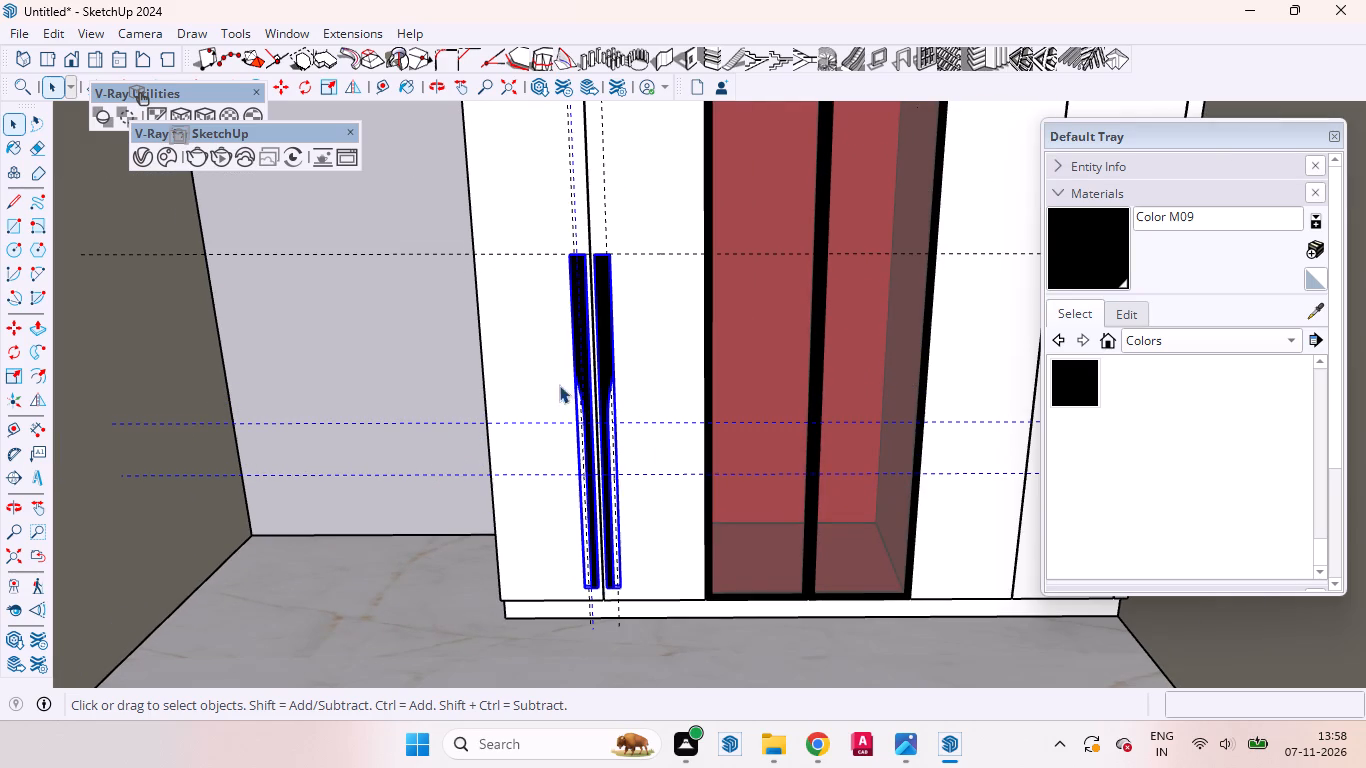
double_click(583, 323)
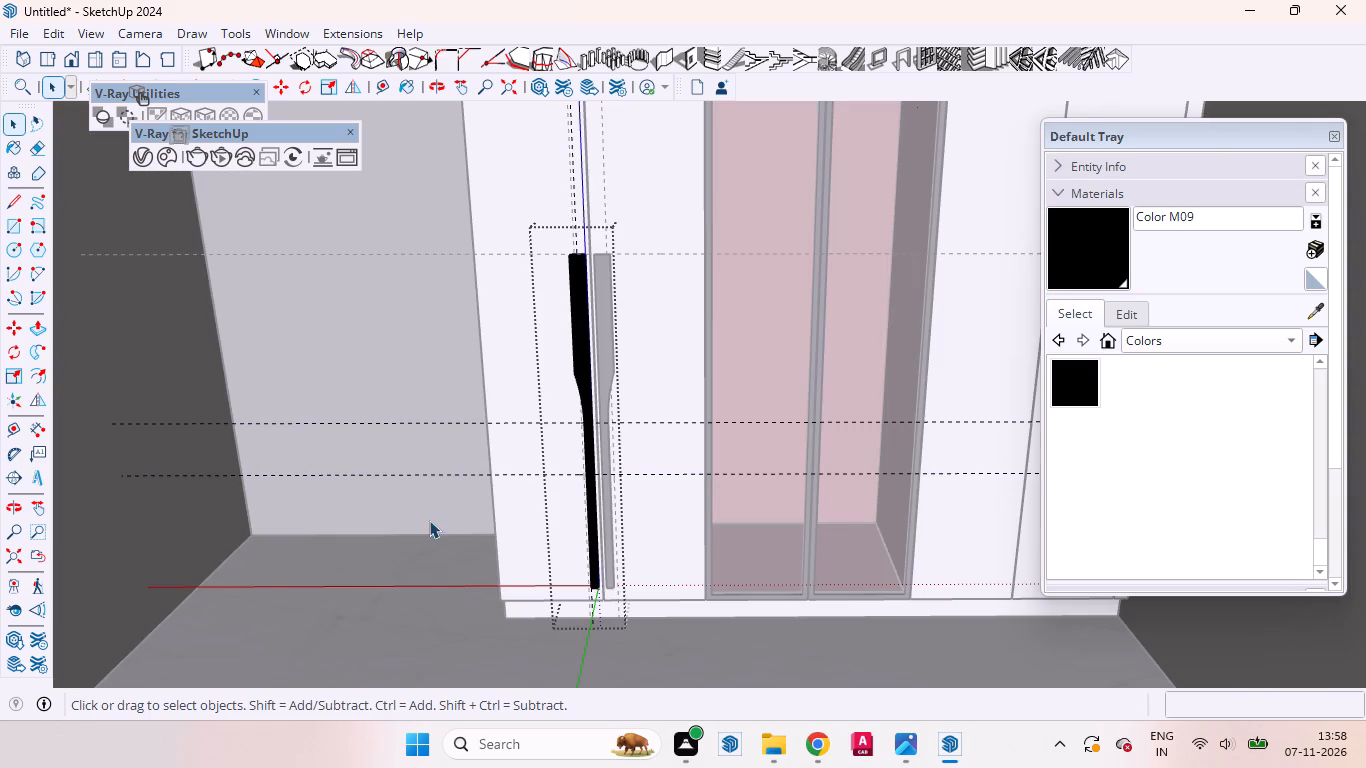
left_click_drag(423, 501, 328, 383)
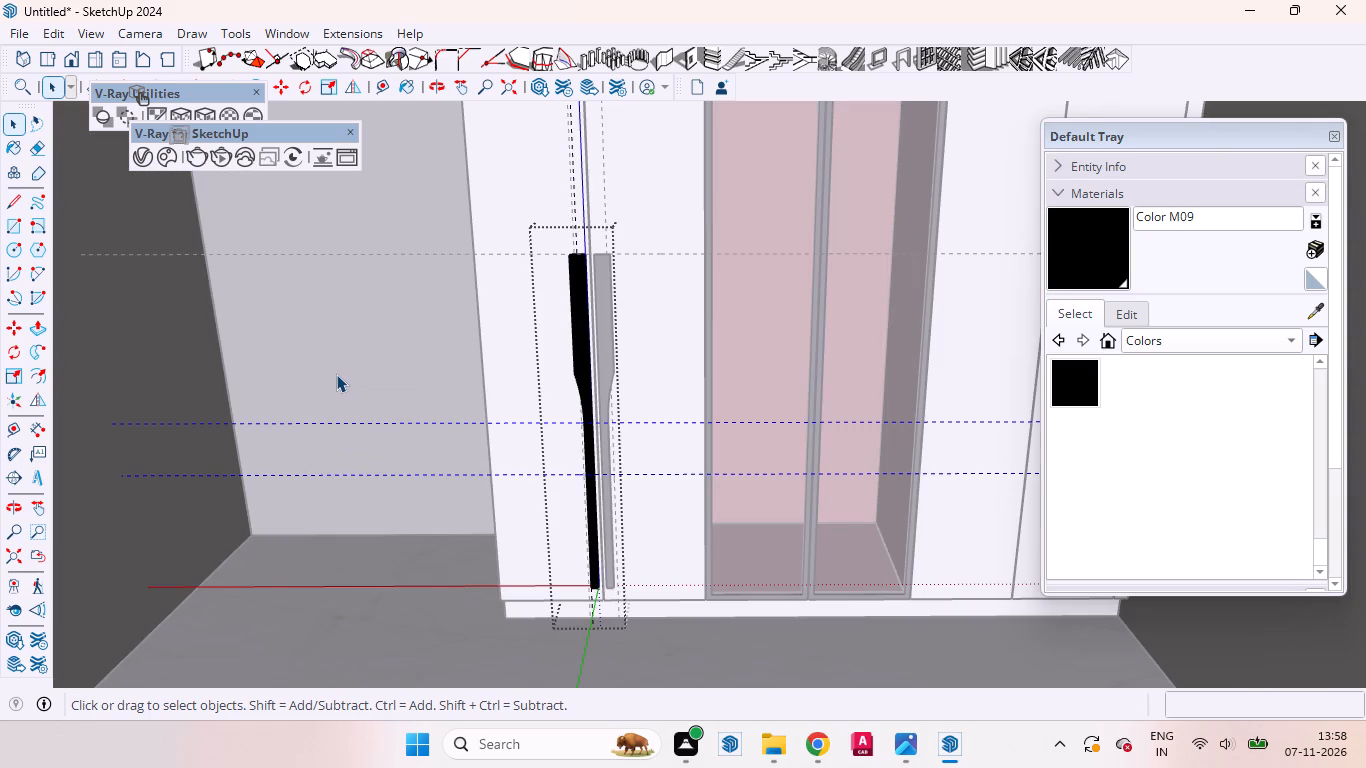
key("Delete")
Erase the extra vertical guide line inside the original strip's group and leave the group.
scroll(576, 194, "up", 10)
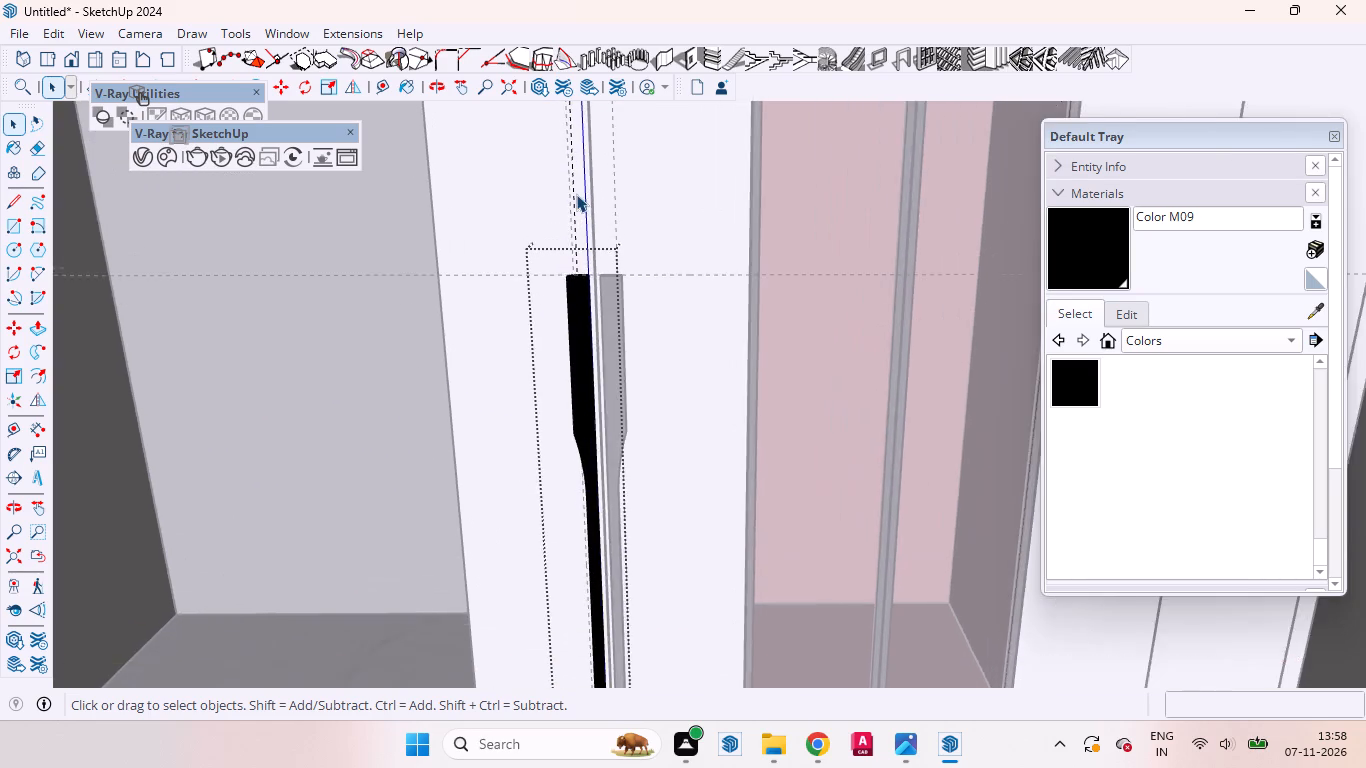
left_click(573, 188)
right_click(573, 188)
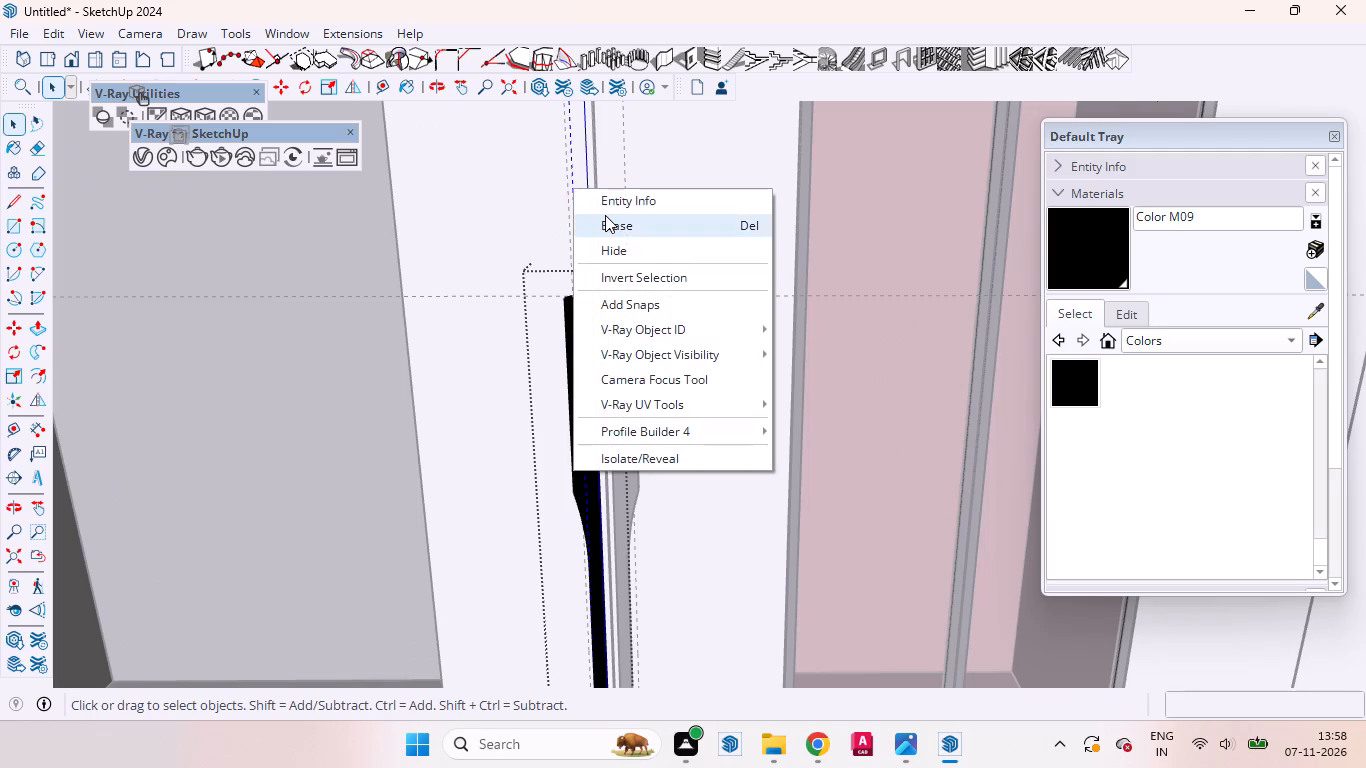
left_click(605, 215)
left_click(308, 465)
Examine the two black strips and the remaining guide lines around the white doors' joint from above and from the front.
scroll(457, 273, "down", 6)
scroll(495, 176, "up", 1)
scroll(495, 176, "down", 7)
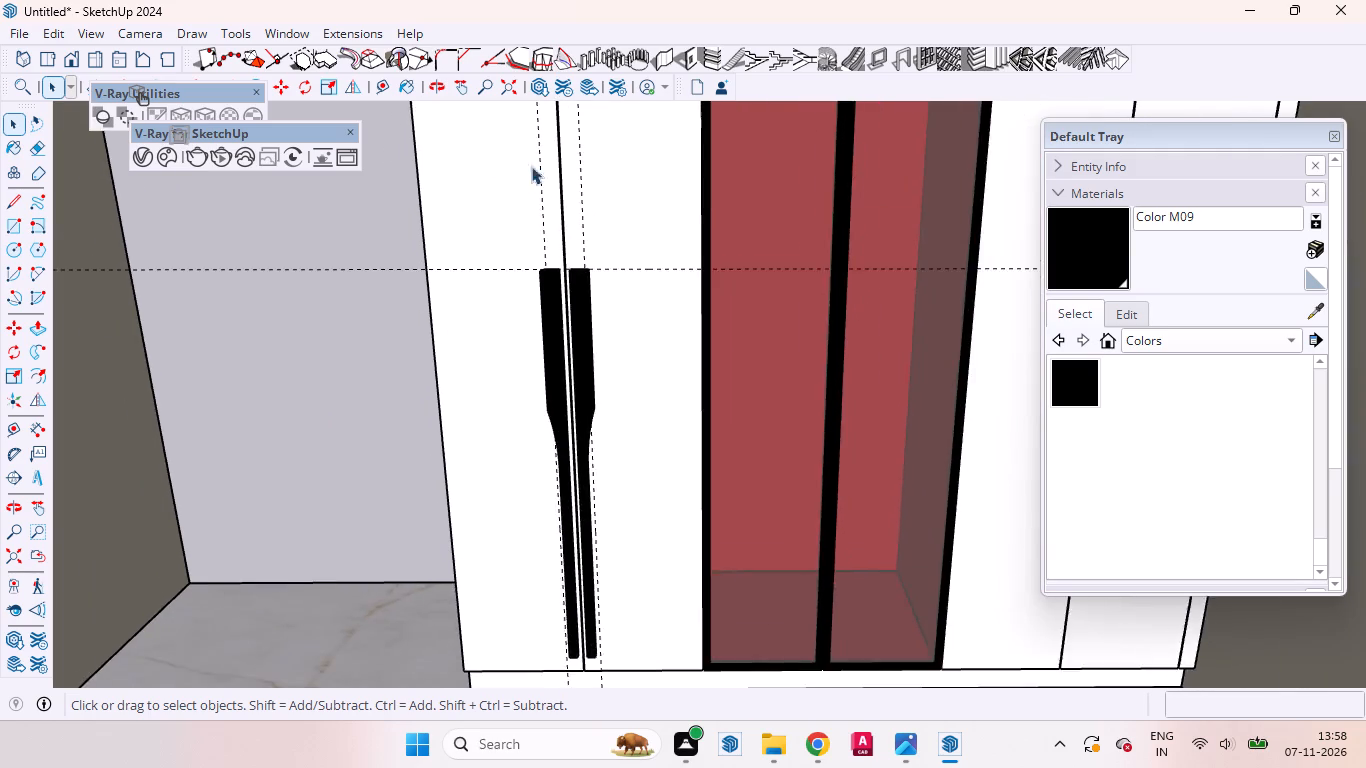
scroll(588, 500, "up", 4)
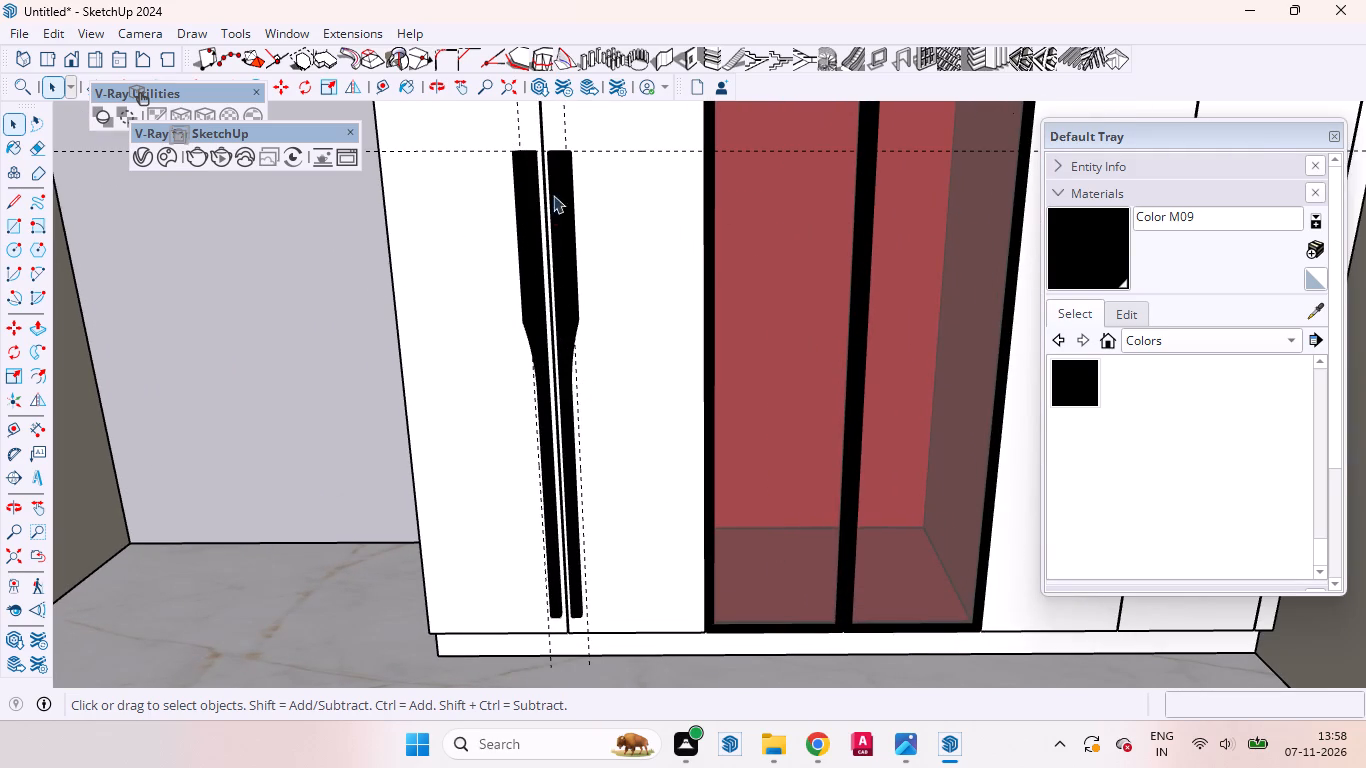
middle_click_drag(560, 209, 542, 493)
scroll(540, 483, "up", 1)
scroll(536, 393, "up", 1)
left_click(541, 383)
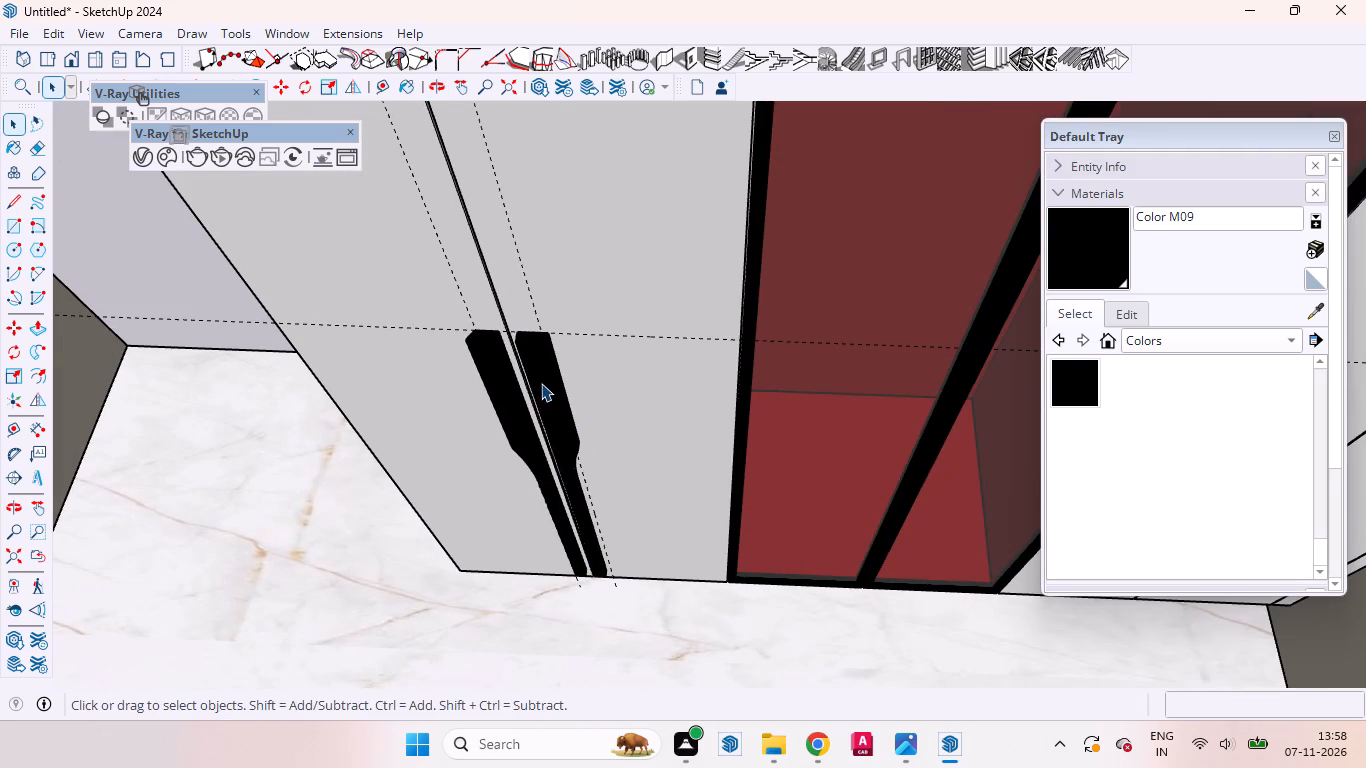
right_click(541, 383)
left_click(235, 468)
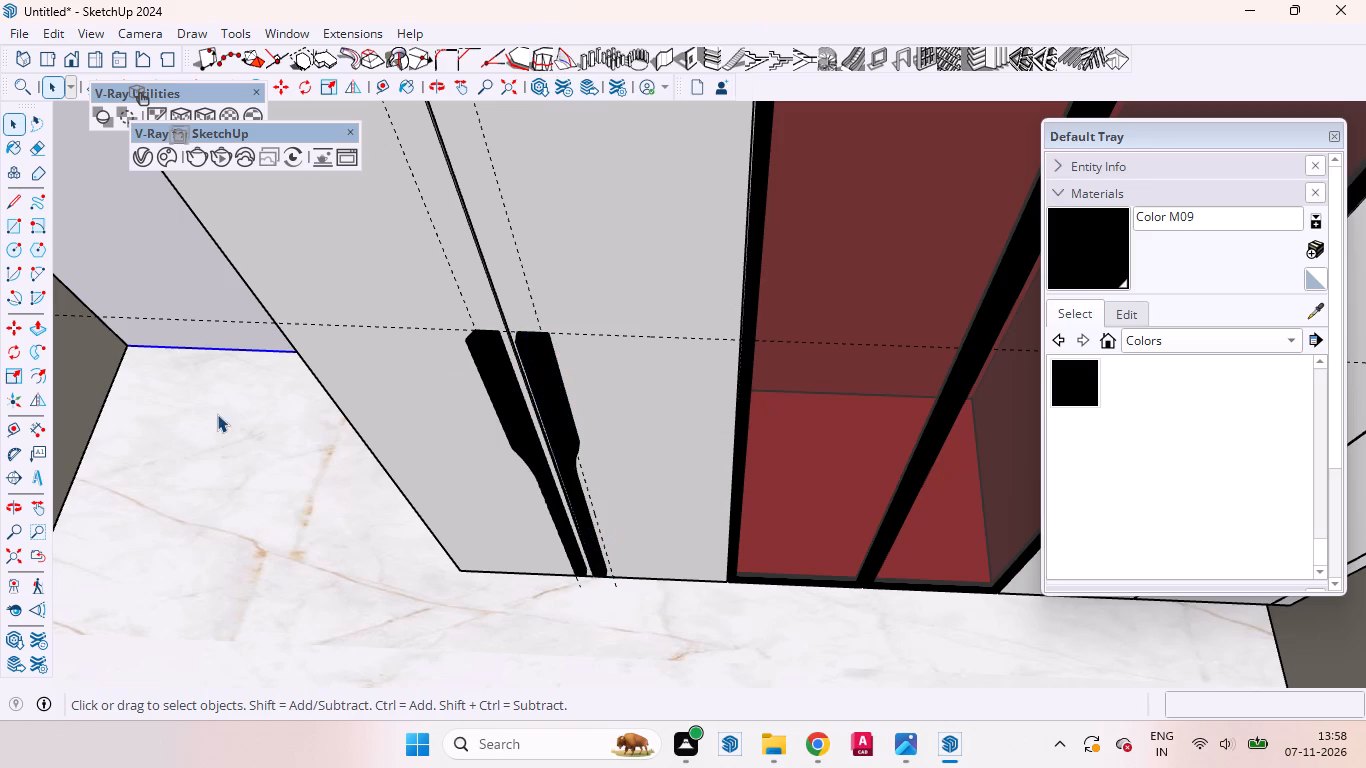
middle_click_drag(217, 416, 318, 262)
left_click(183, 385)
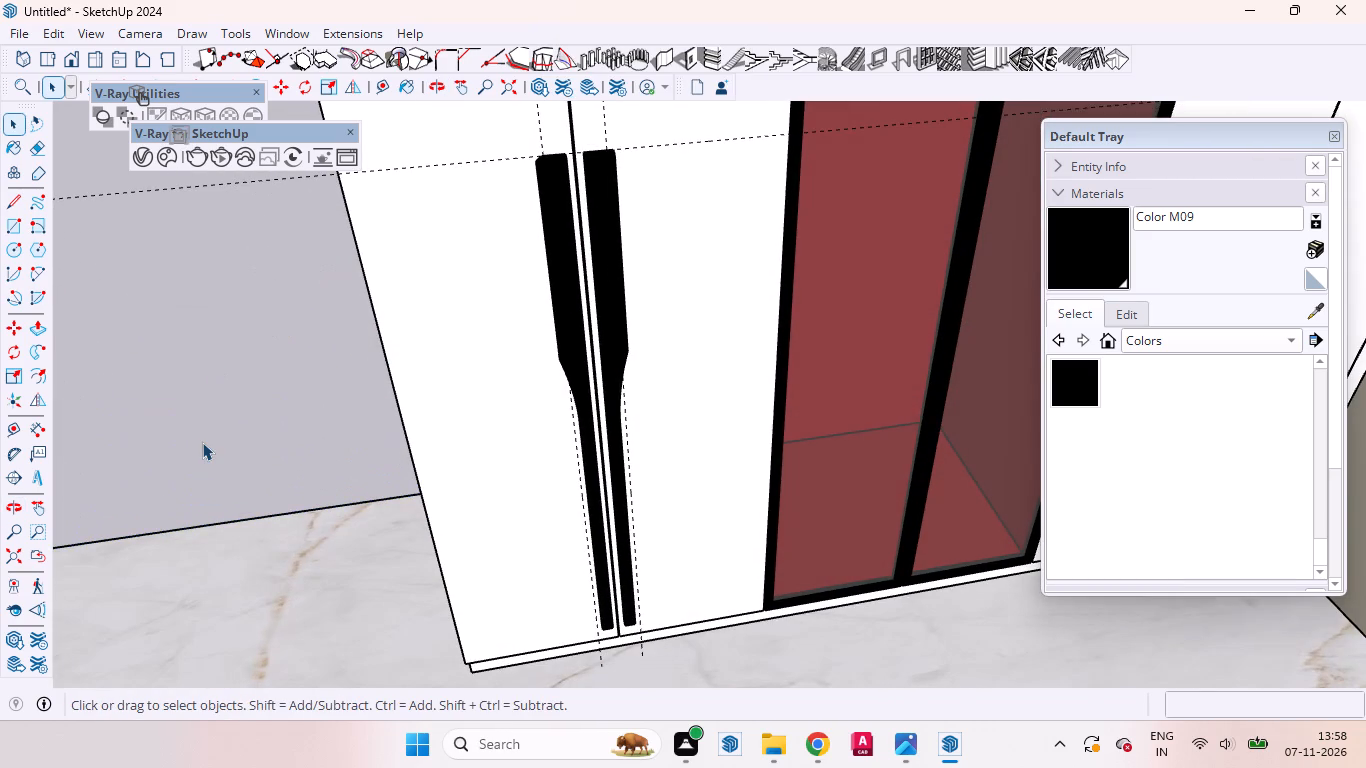
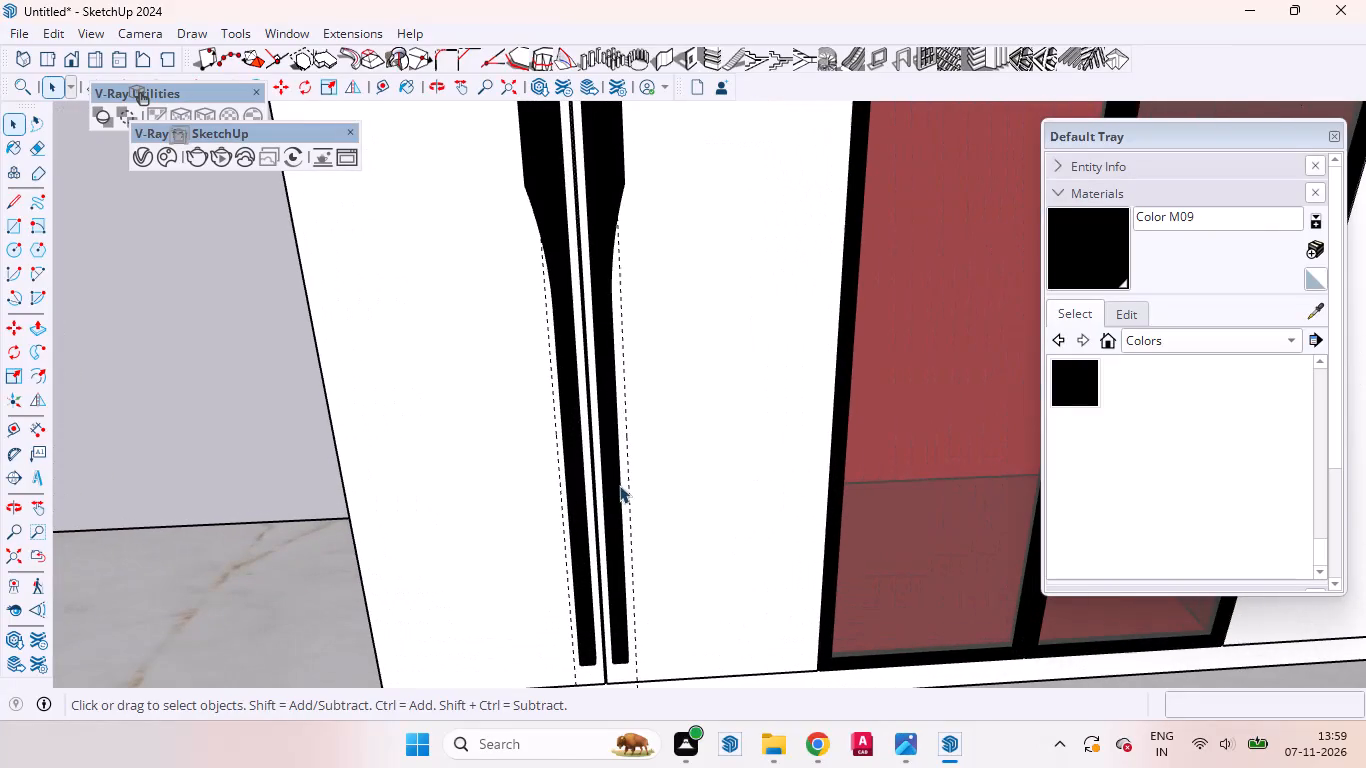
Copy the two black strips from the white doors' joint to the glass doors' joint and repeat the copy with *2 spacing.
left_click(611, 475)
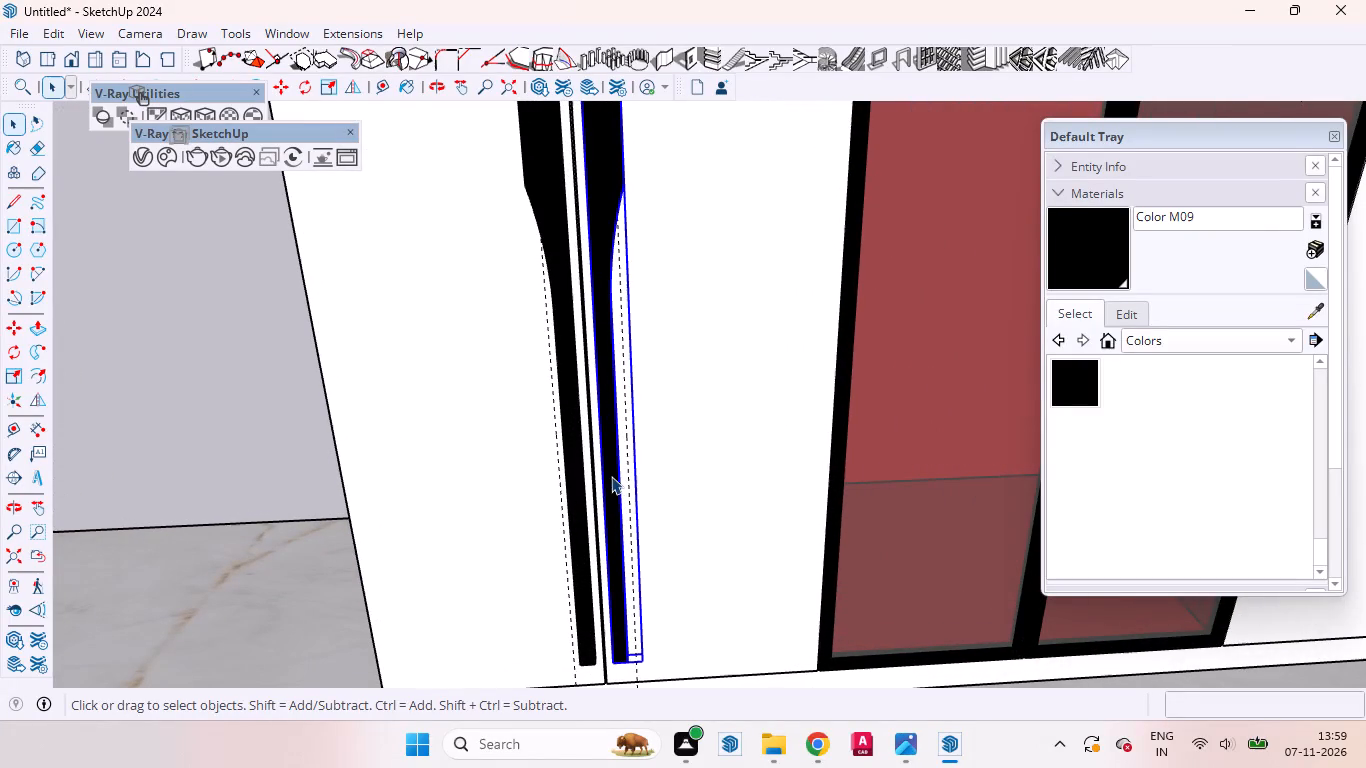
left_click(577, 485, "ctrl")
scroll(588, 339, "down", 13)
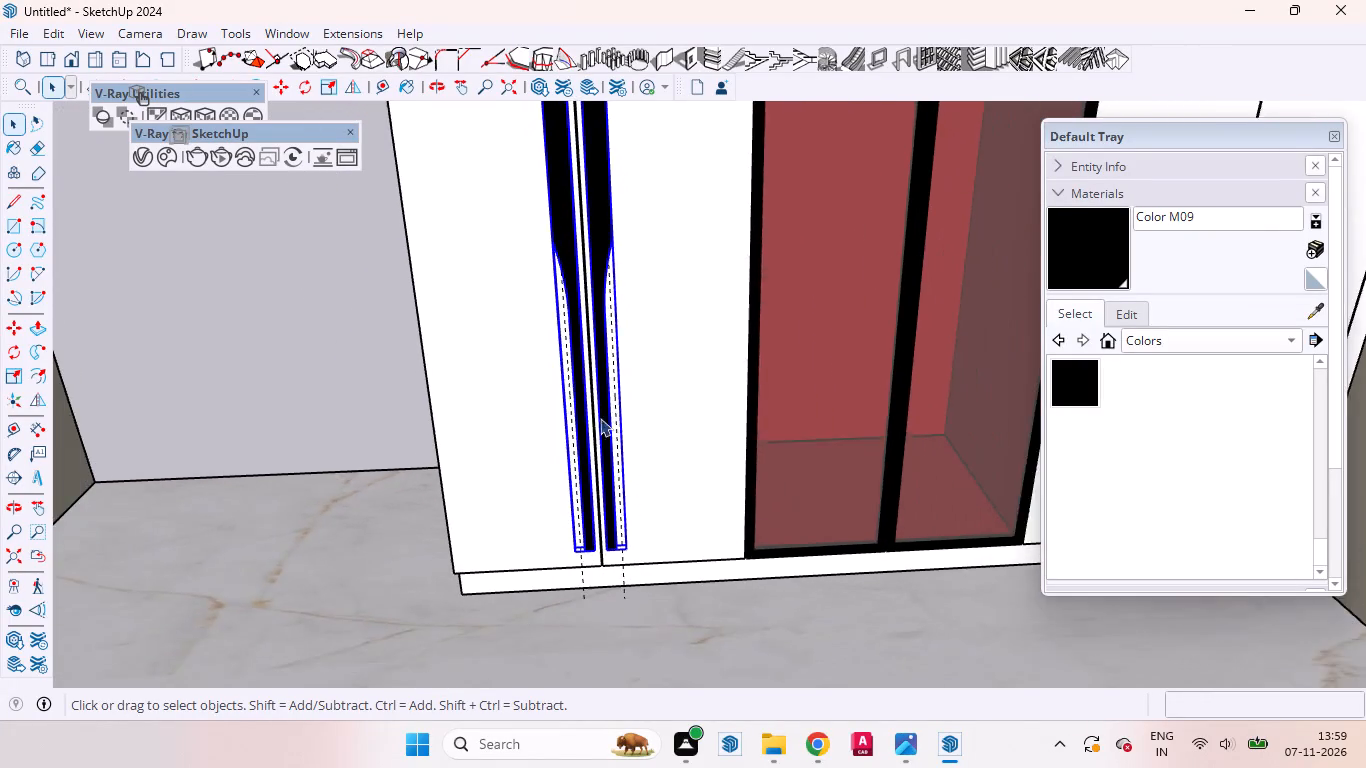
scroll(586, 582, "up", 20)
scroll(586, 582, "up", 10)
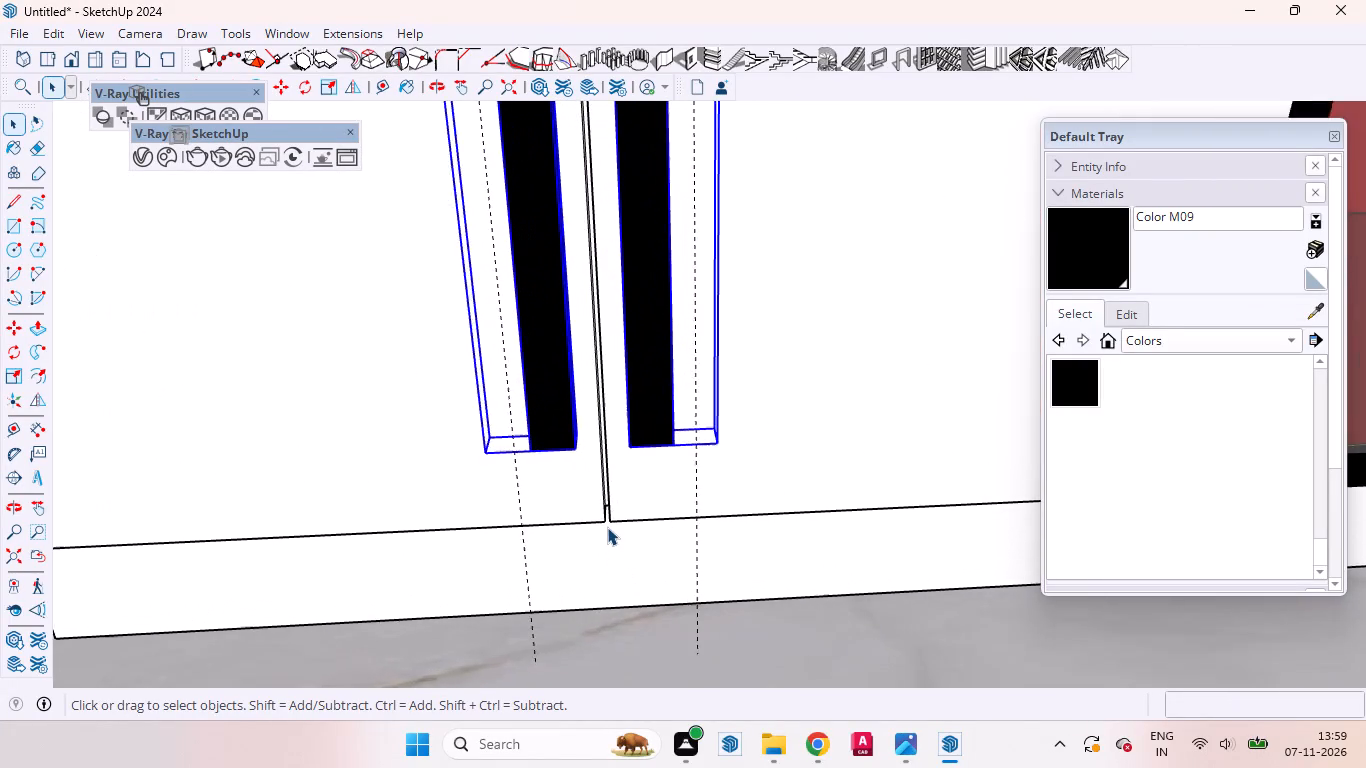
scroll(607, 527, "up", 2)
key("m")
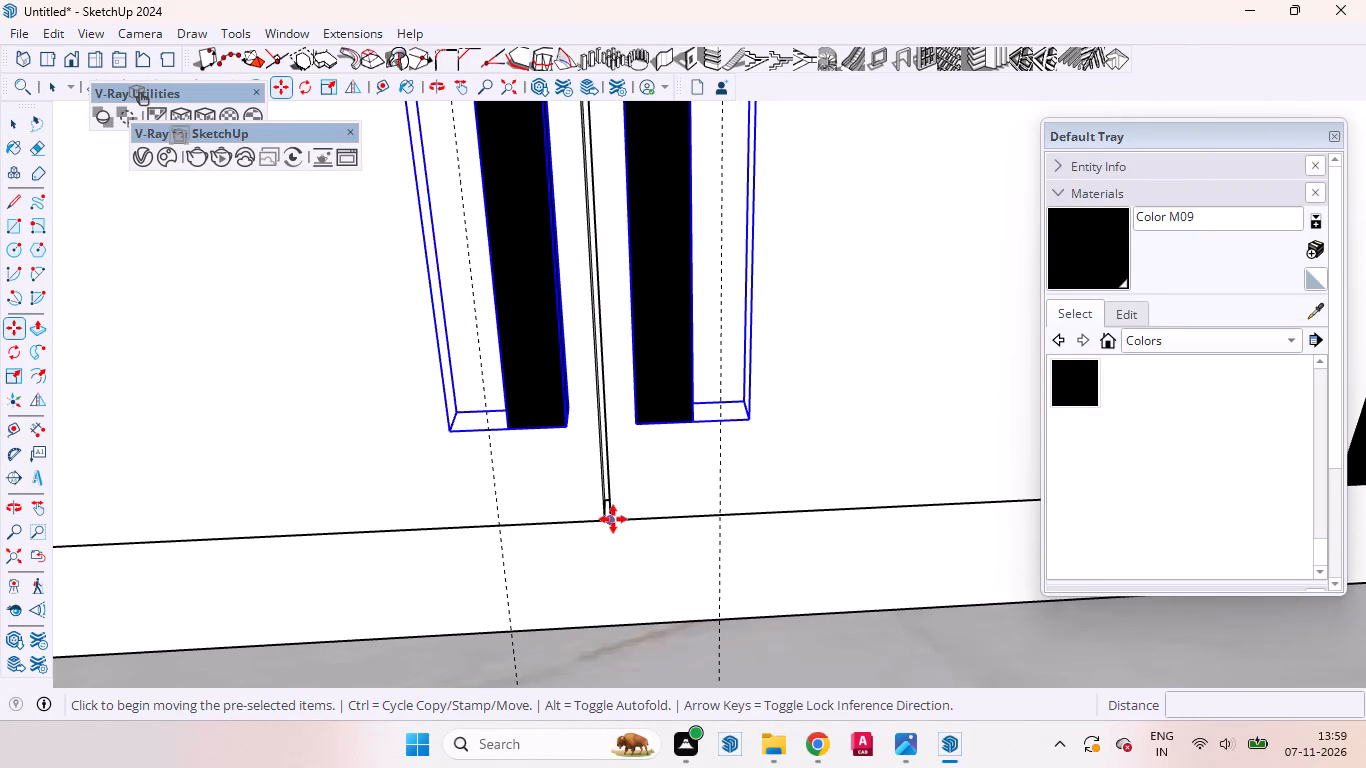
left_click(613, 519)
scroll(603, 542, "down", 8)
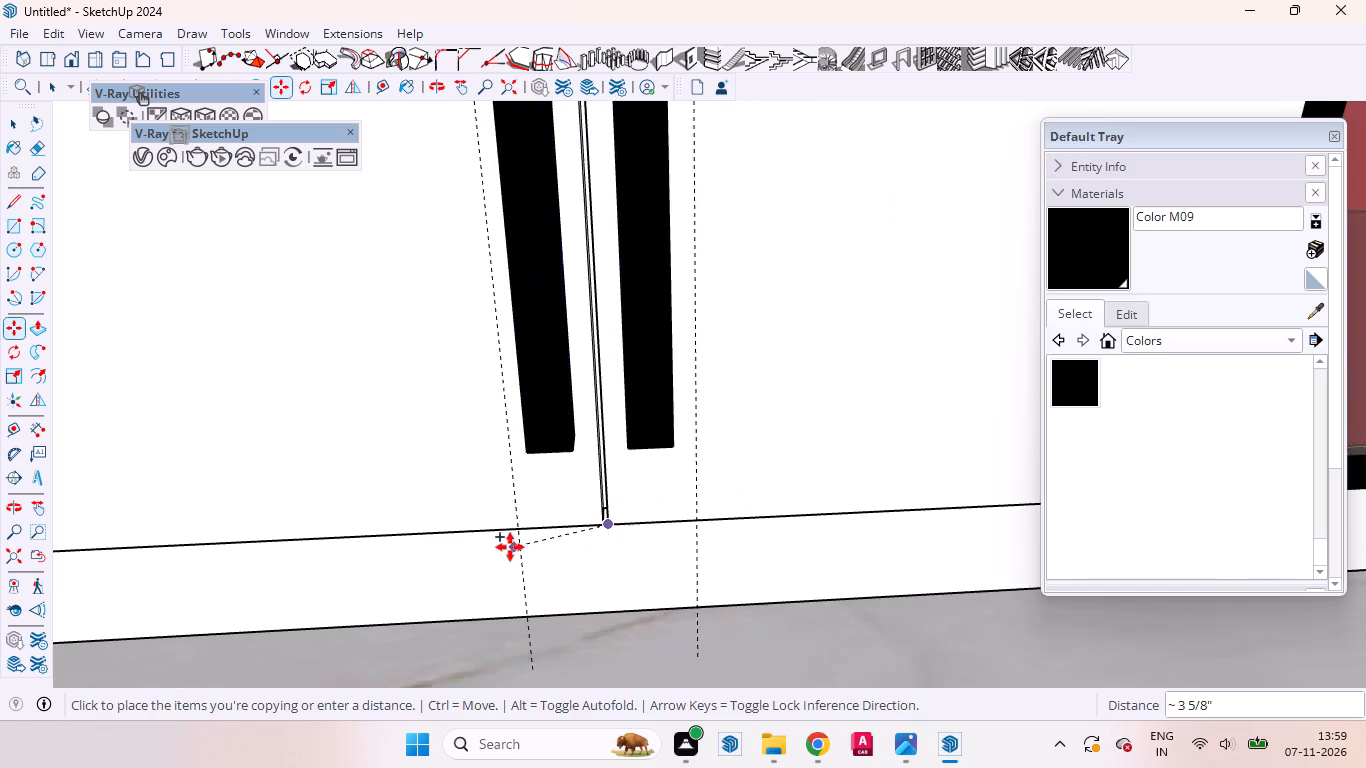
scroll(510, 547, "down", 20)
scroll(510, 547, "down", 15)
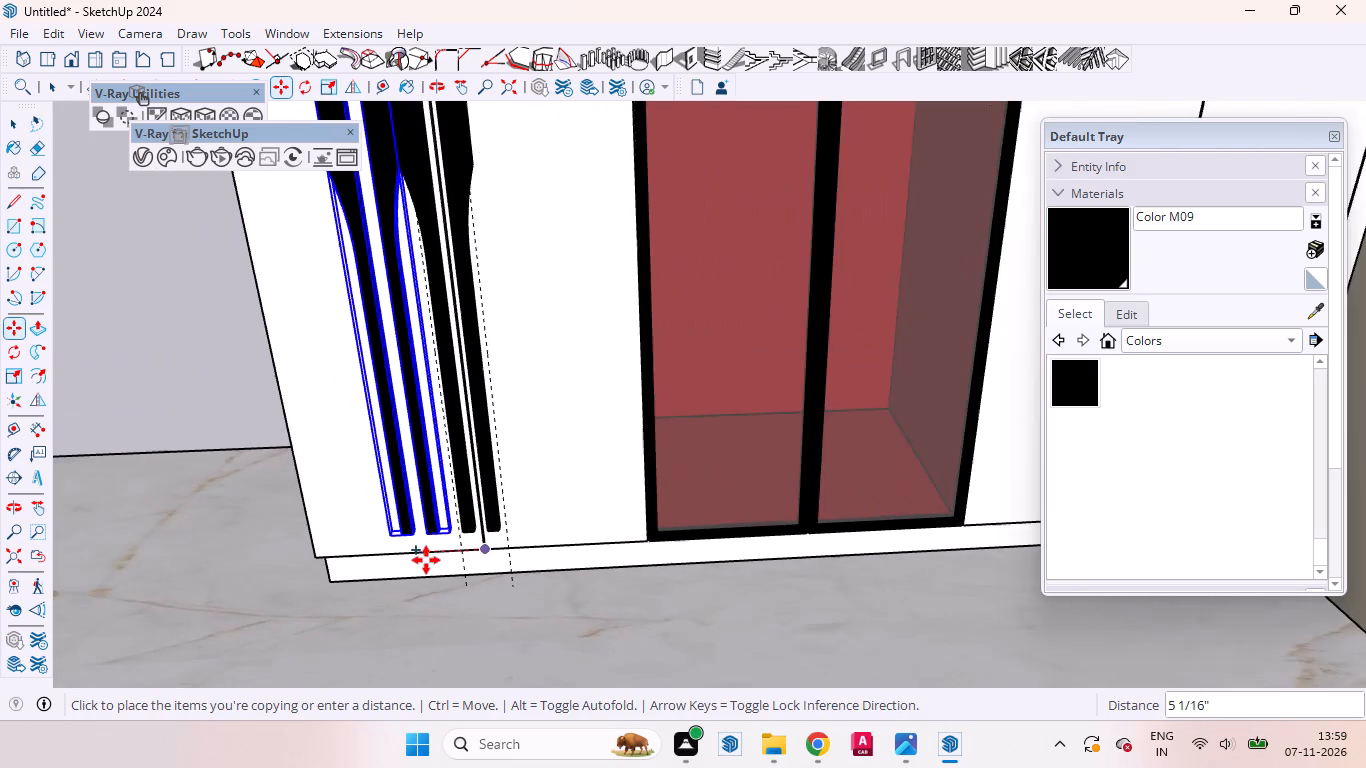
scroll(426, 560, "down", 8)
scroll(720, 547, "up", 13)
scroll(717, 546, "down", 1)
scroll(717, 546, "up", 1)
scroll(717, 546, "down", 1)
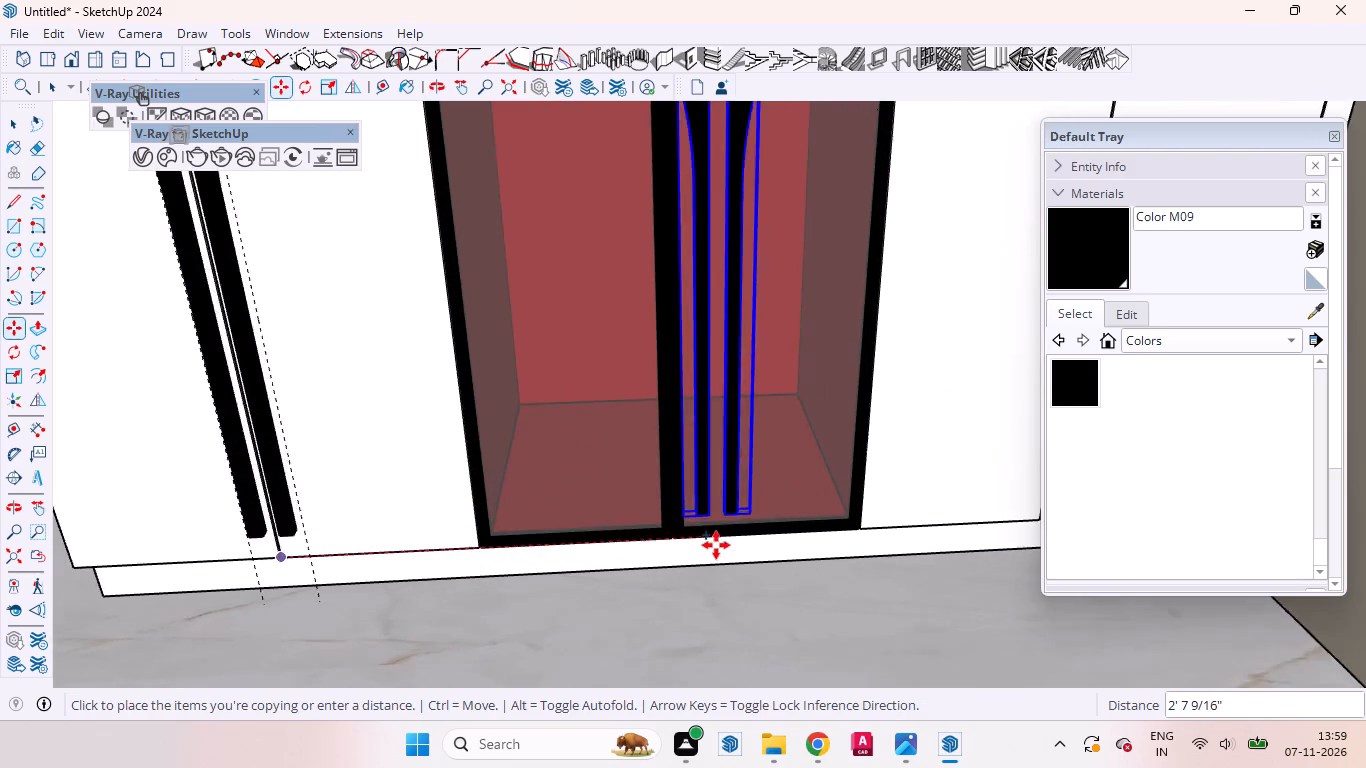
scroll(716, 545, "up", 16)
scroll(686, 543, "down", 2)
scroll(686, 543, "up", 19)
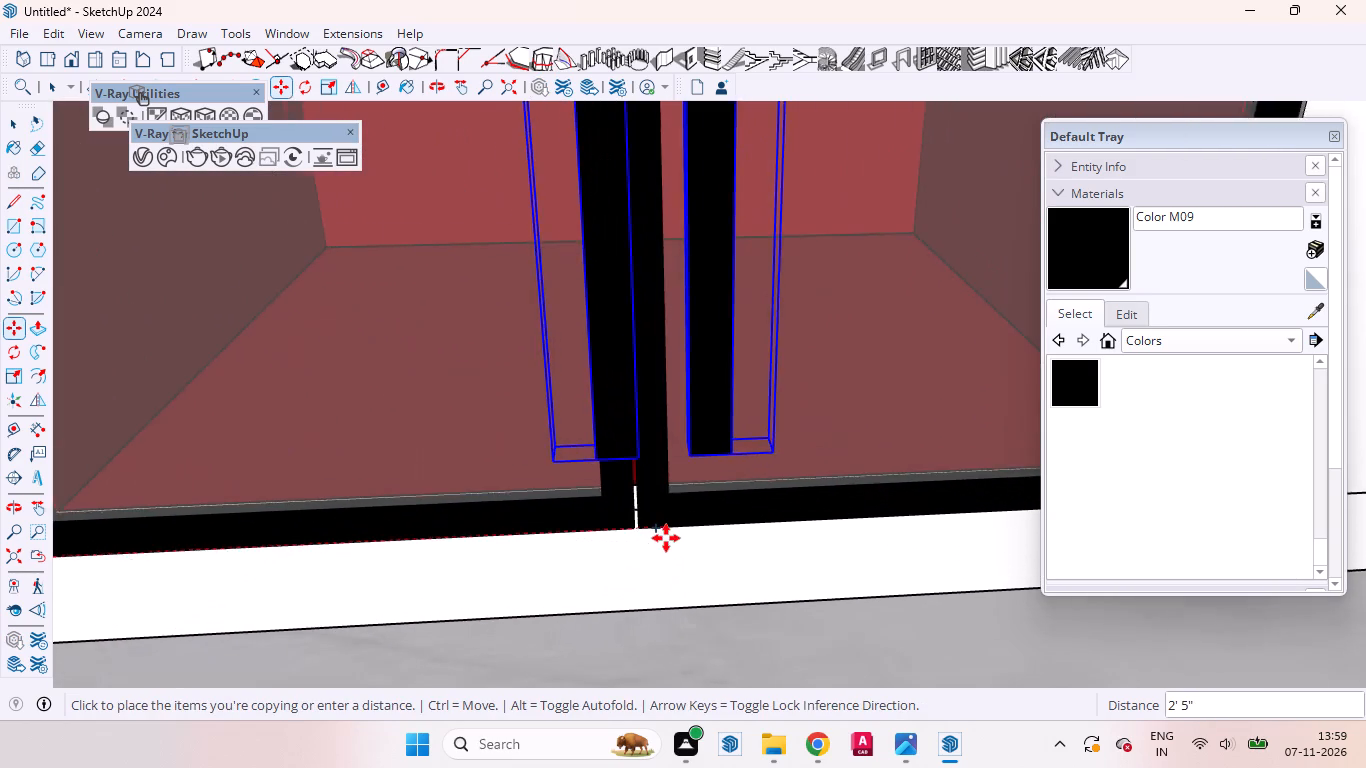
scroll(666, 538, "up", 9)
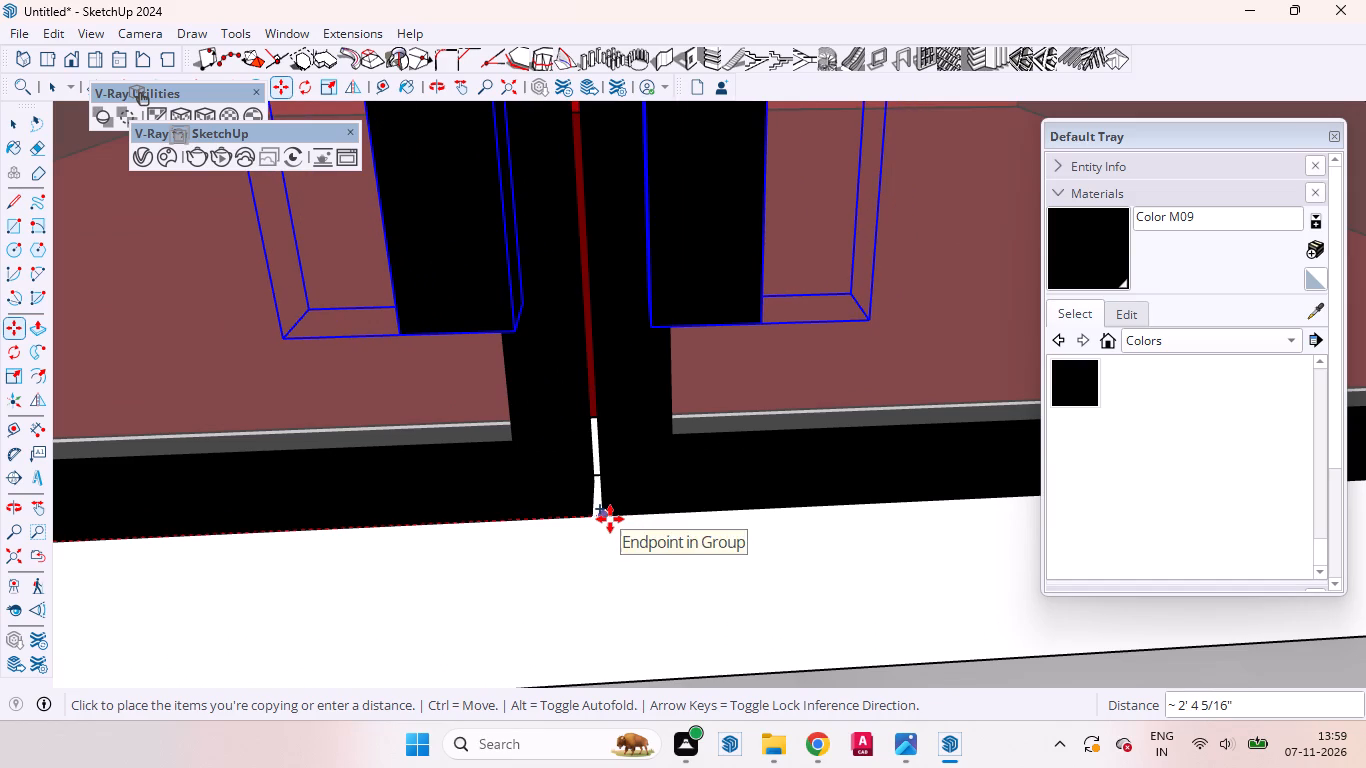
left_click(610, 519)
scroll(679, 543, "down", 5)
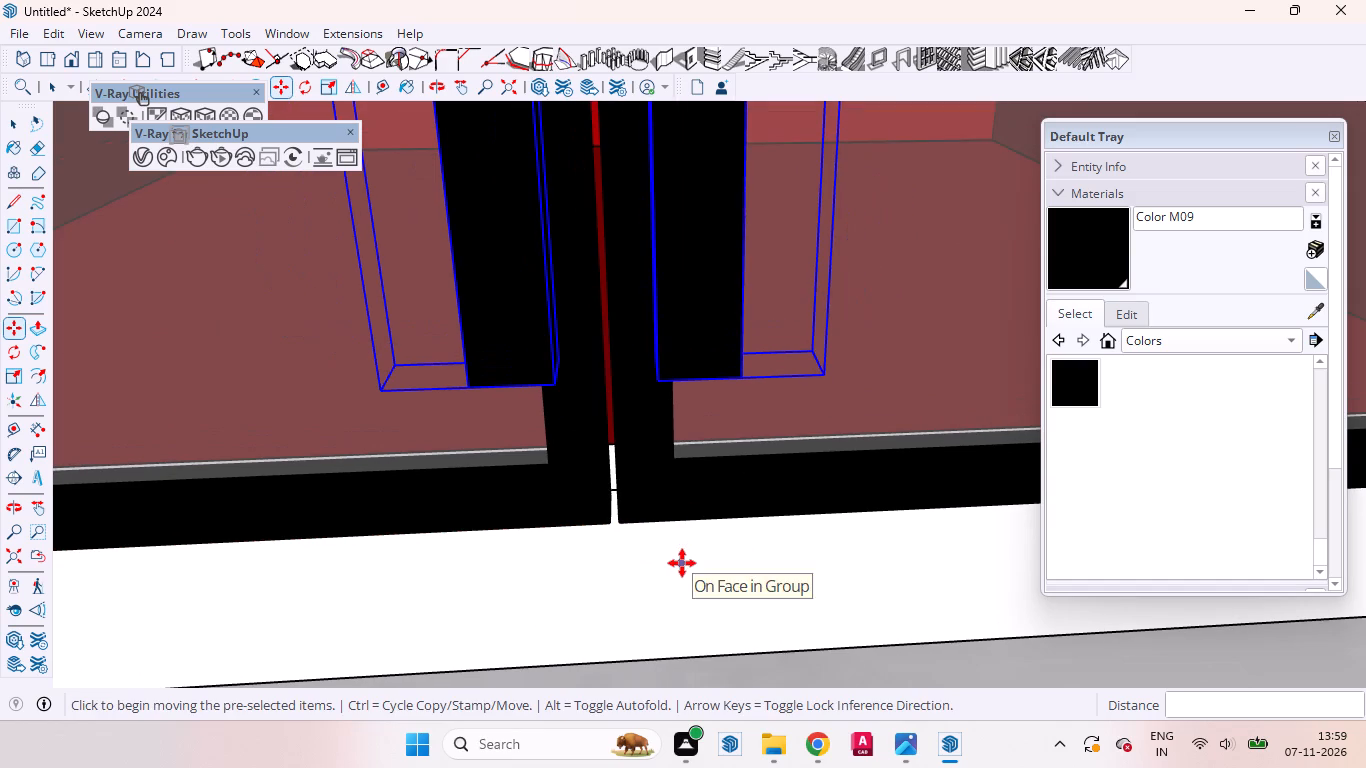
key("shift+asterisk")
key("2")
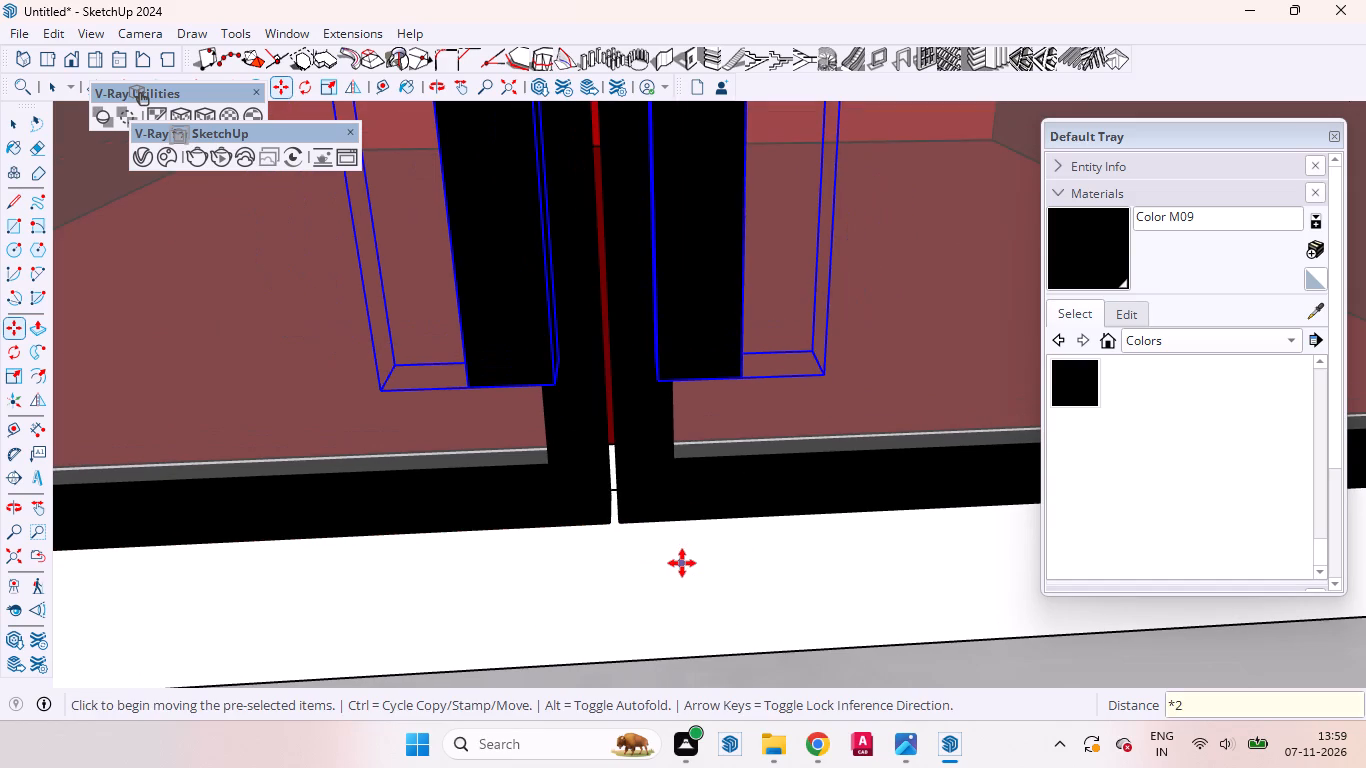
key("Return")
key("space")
Examine the strip pairs on all three door joints of the wardrobe, close up, from the front and from above.
scroll(641, 557, "down", 9)
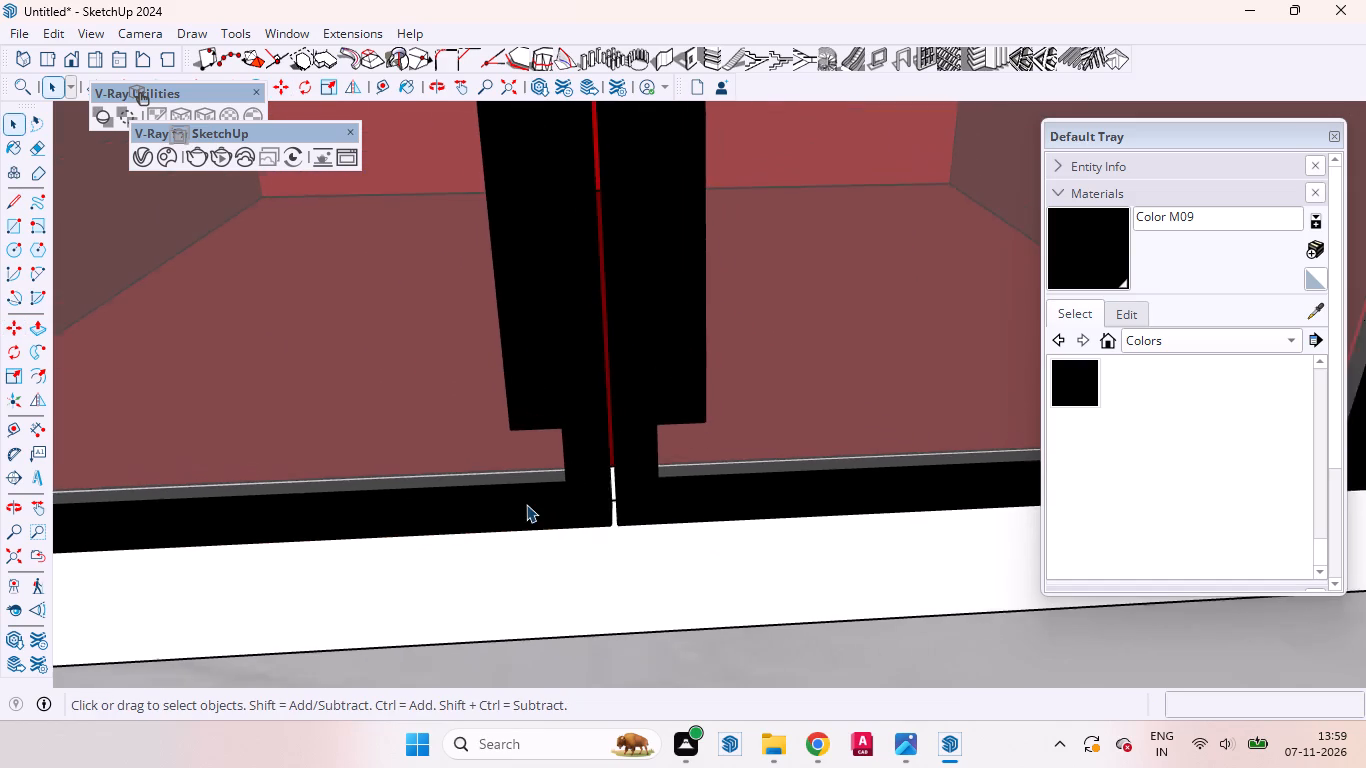
scroll(526, 504, "down", 20)
scroll(526, 504, "down", 13)
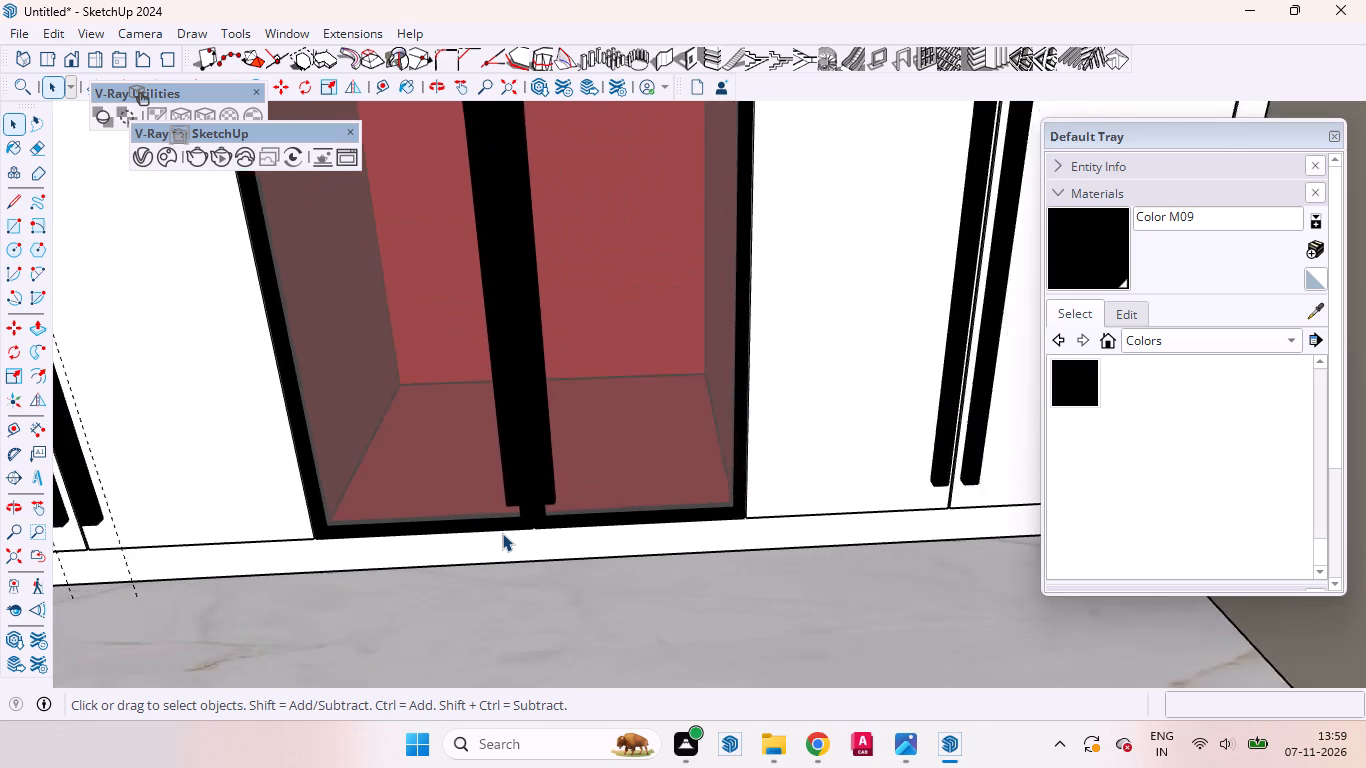
middle_click_drag(873, 514, 868, 631)
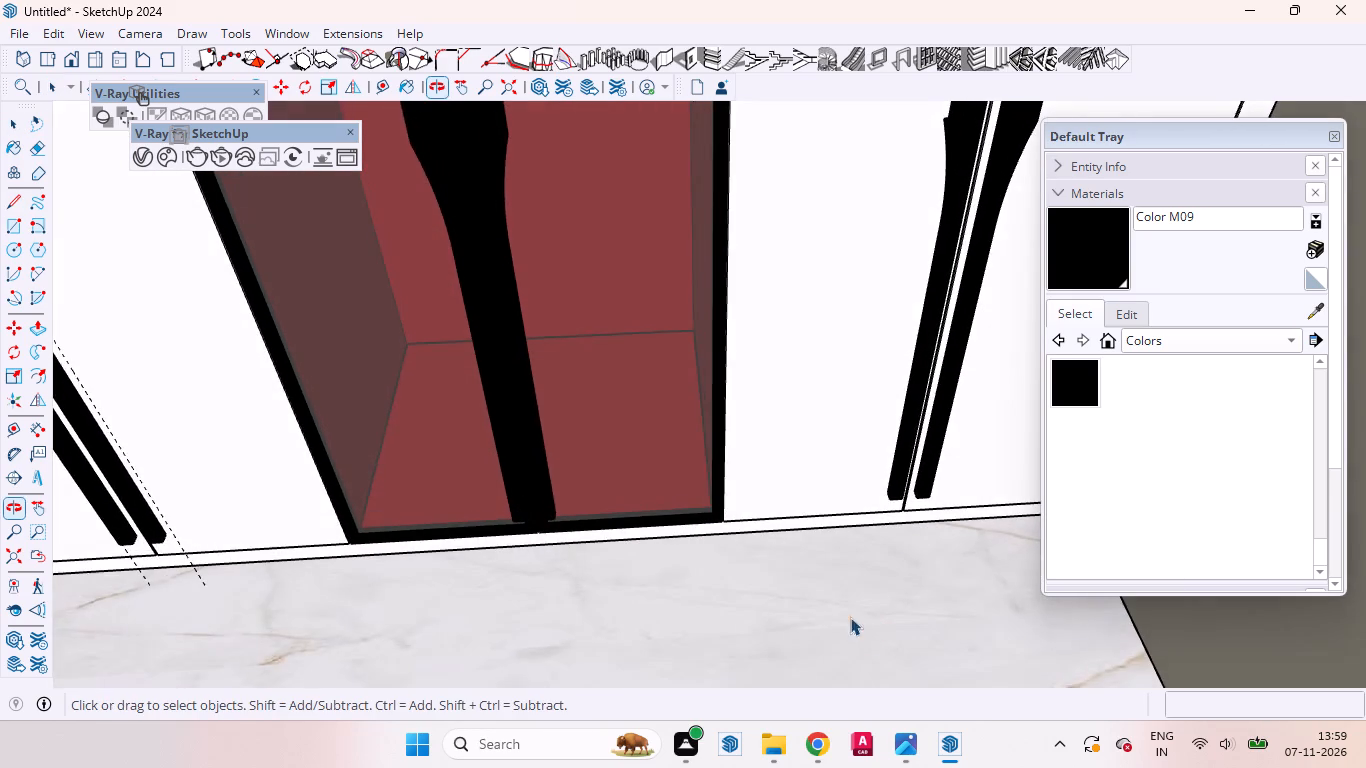
scroll(822, 607, "down", 15)
scroll(616, 504, "down", 11)
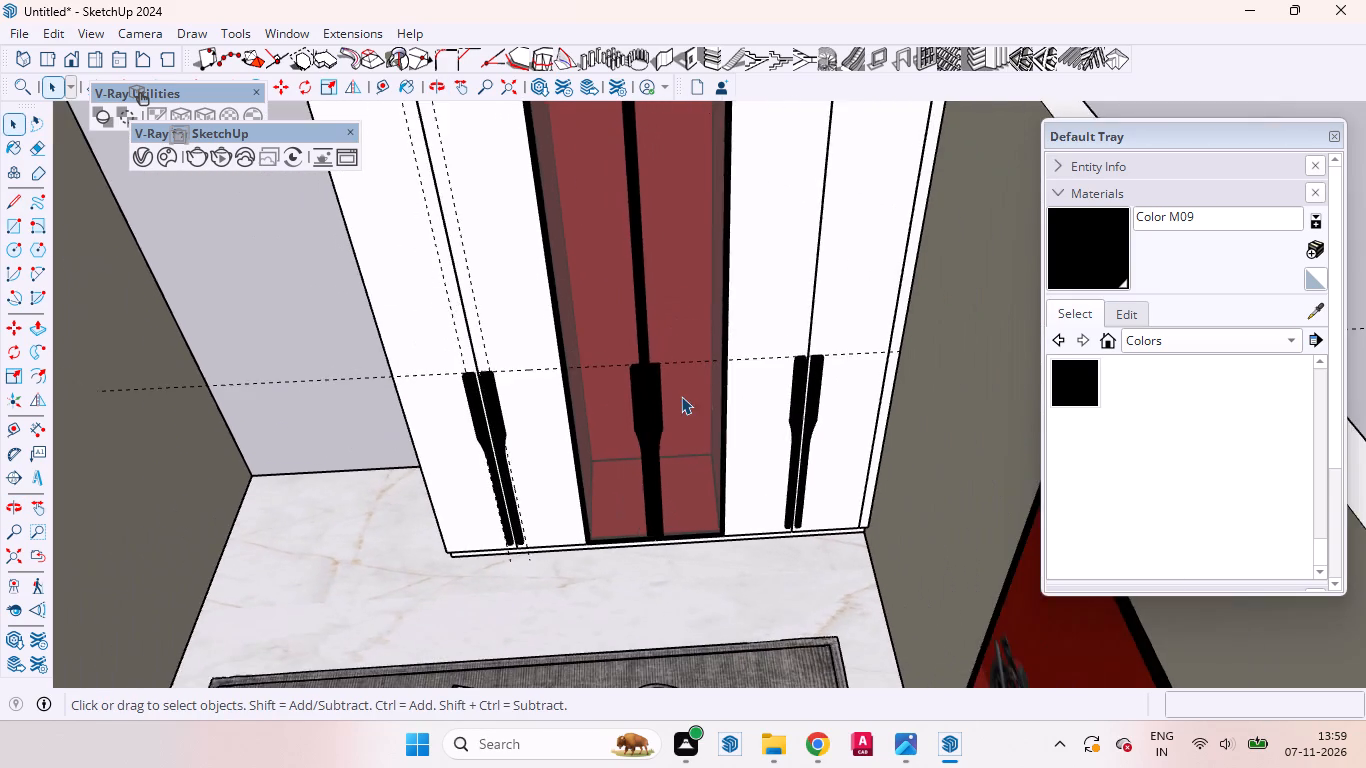
scroll(681, 396, "down", 14)
middle_click_drag(690, 416, 718, 312)
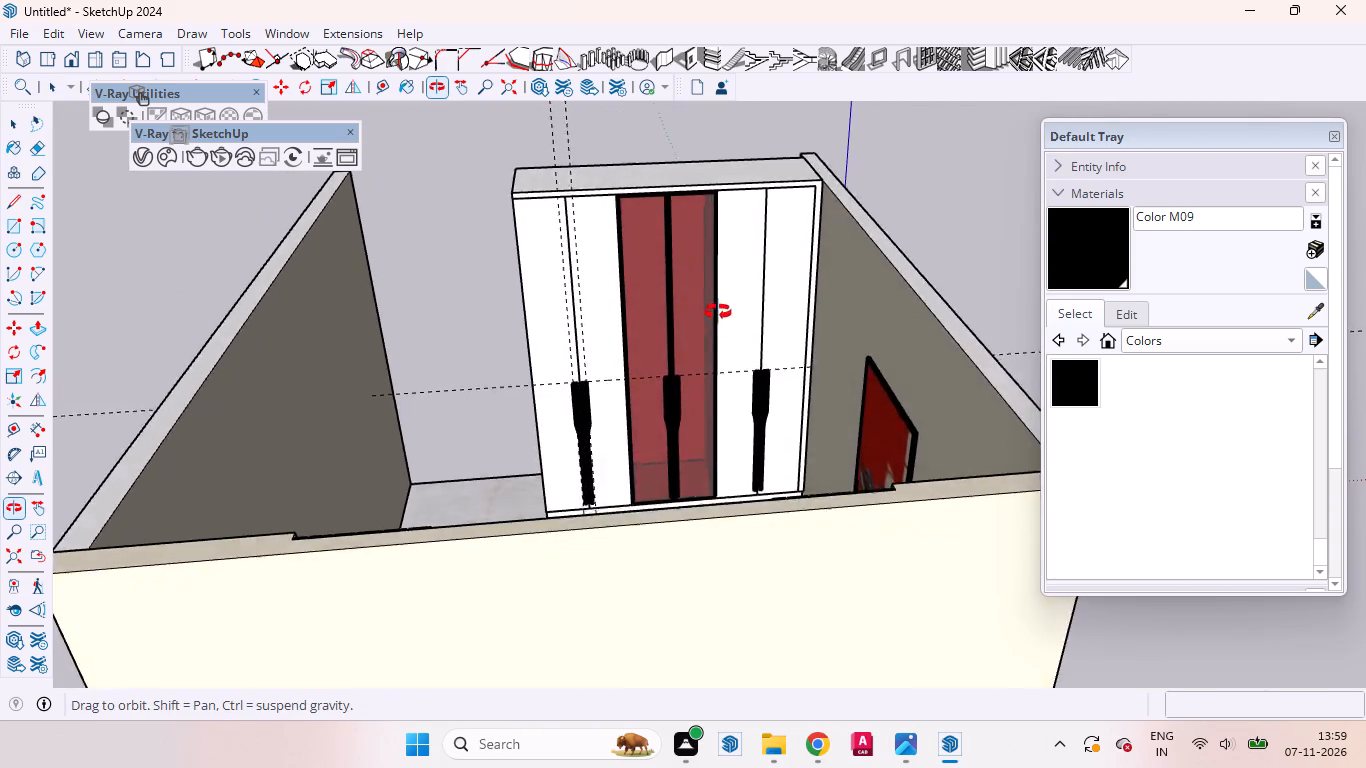
middle_click_drag(718, 312, 728, 419)
scroll(569, 421, "up", 9)
scroll(697, 329, "down", 1)
scroll(697, 329, "up", 1)
scroll(697, 329, "down", 1)
scroll(697, 329, "up", 1)
middle_click_drag(662, 366, 653, 496)
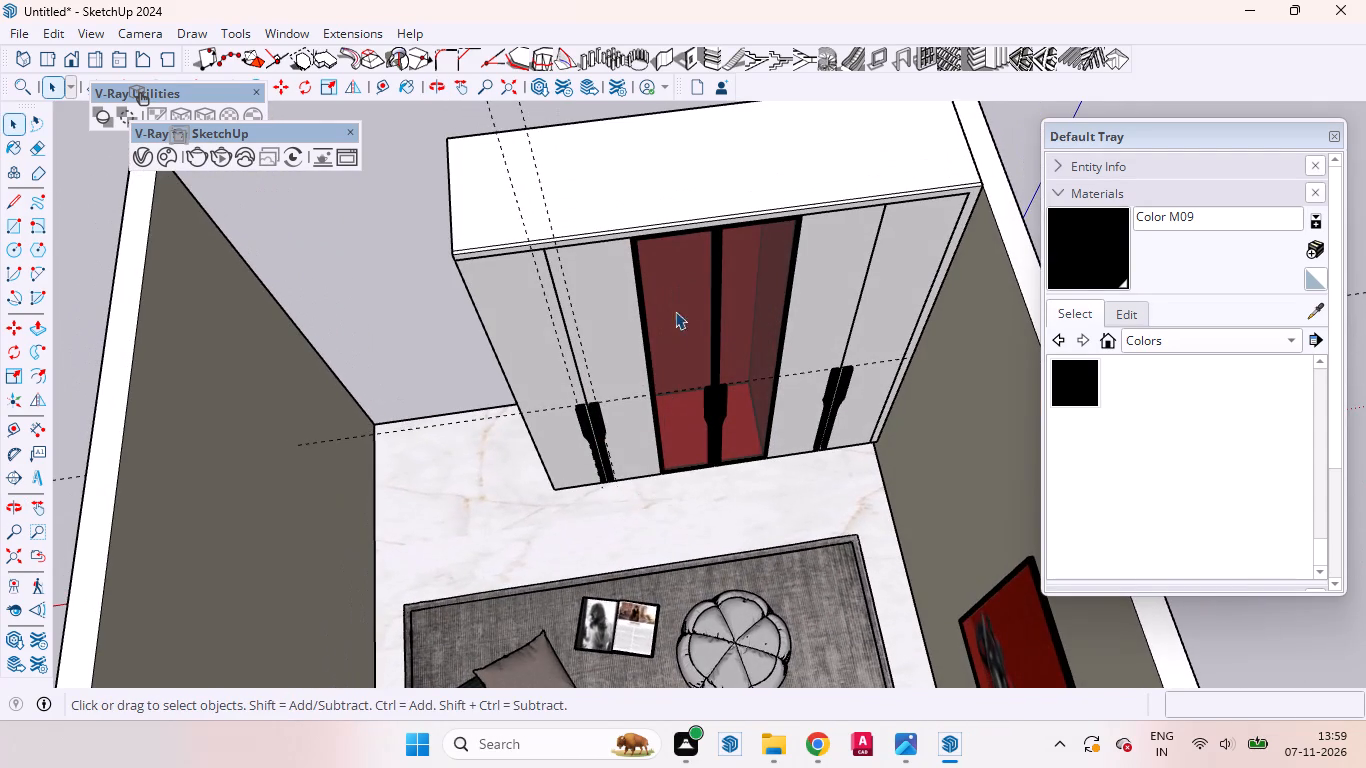
scroll(527, 383, "down", 1)
scroll(527, 383, "up", 1)
scroll(527, 383, "down", 13)
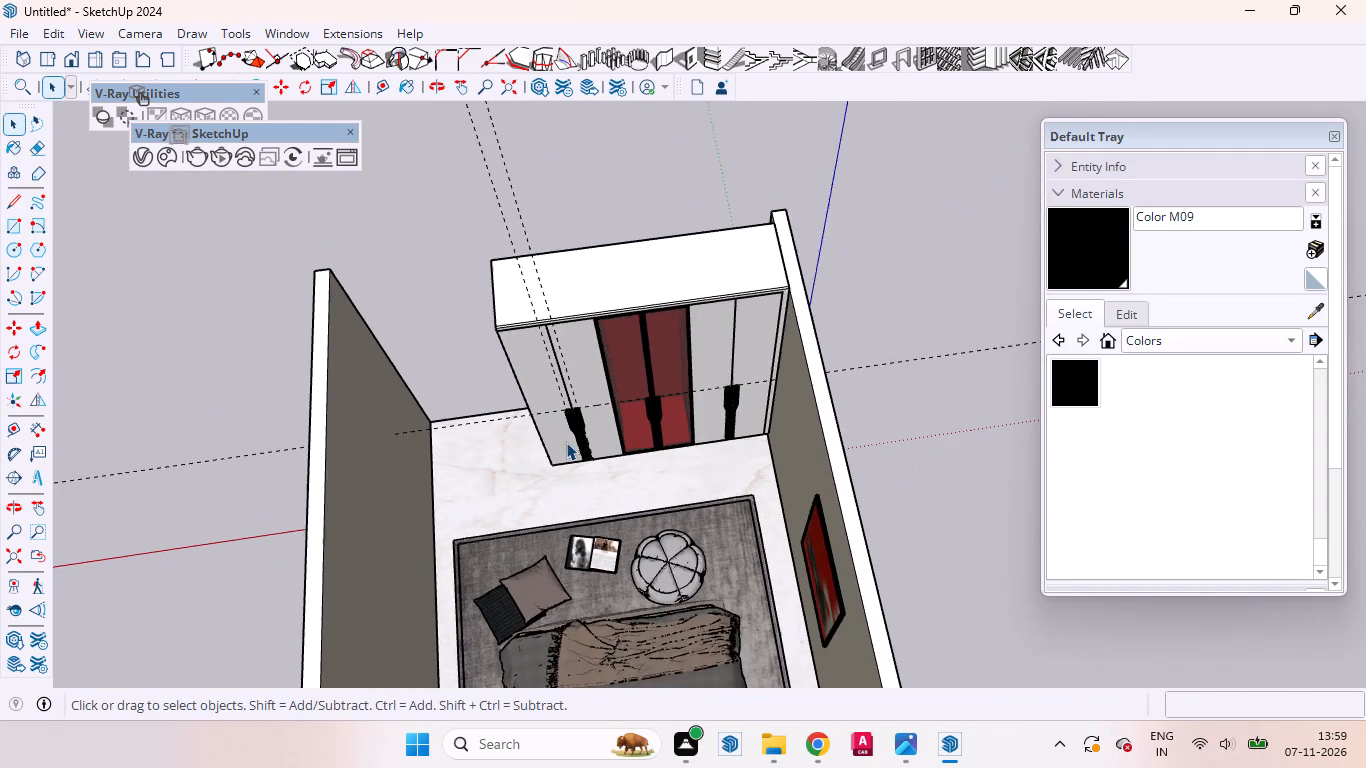
Undo the strip copies and all earlier strip modelling until no black strips remain on the wardrobe doors.
key("ctrl+z")
key("ctrl+z")
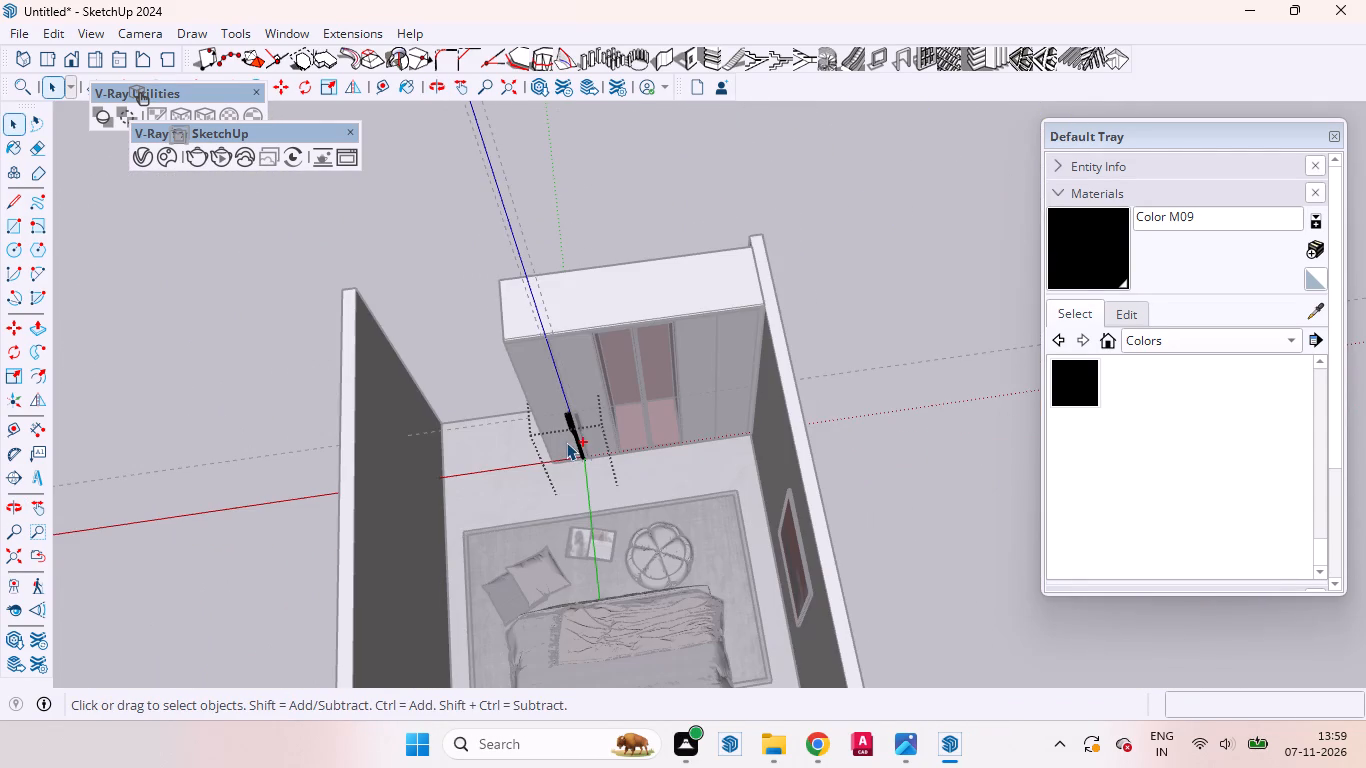
key("ctrl+z")
key("ctrl+z")
key("ctrl+z")
key("ctrl+z")
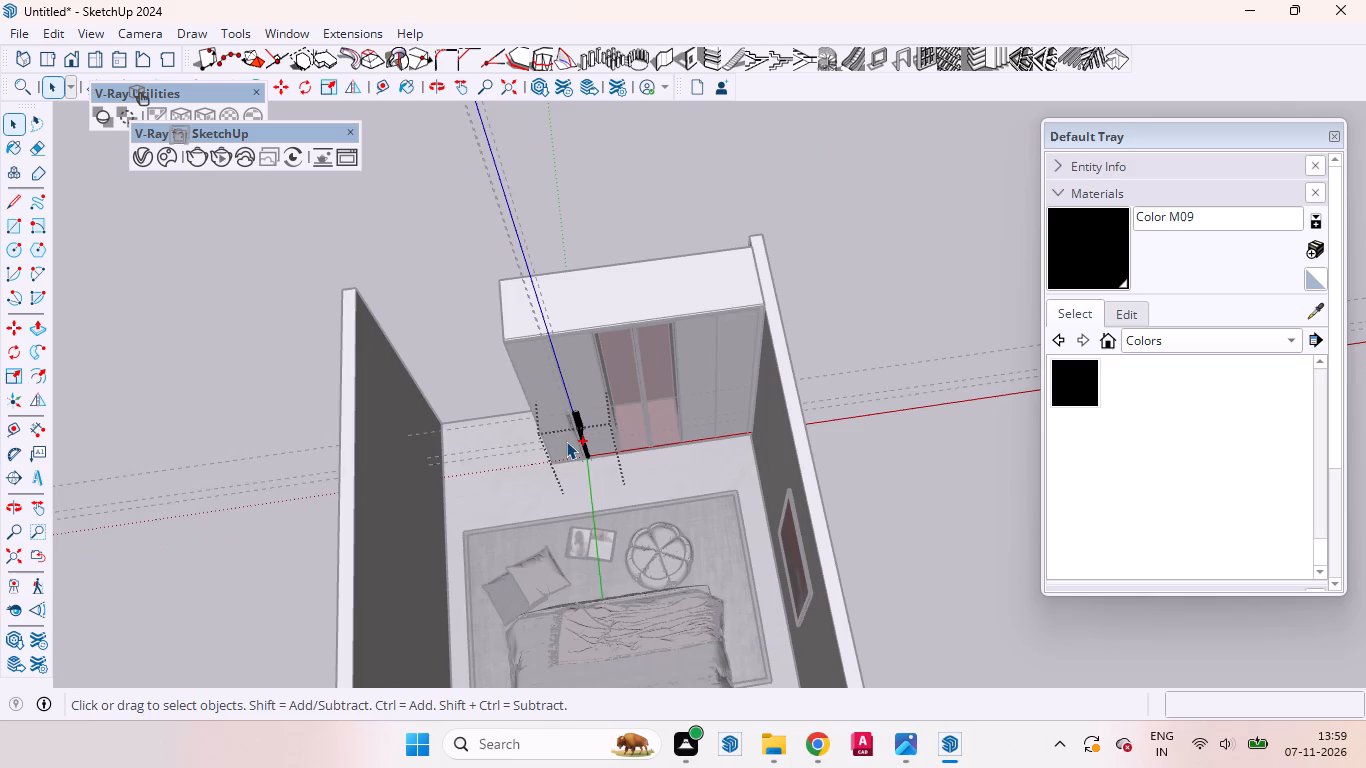
key("ctrl+z")
key("ctrl+z")
key("ctrl+z")
key("ctrl+z")
key("ctrl+z")
key("ctrl+z")
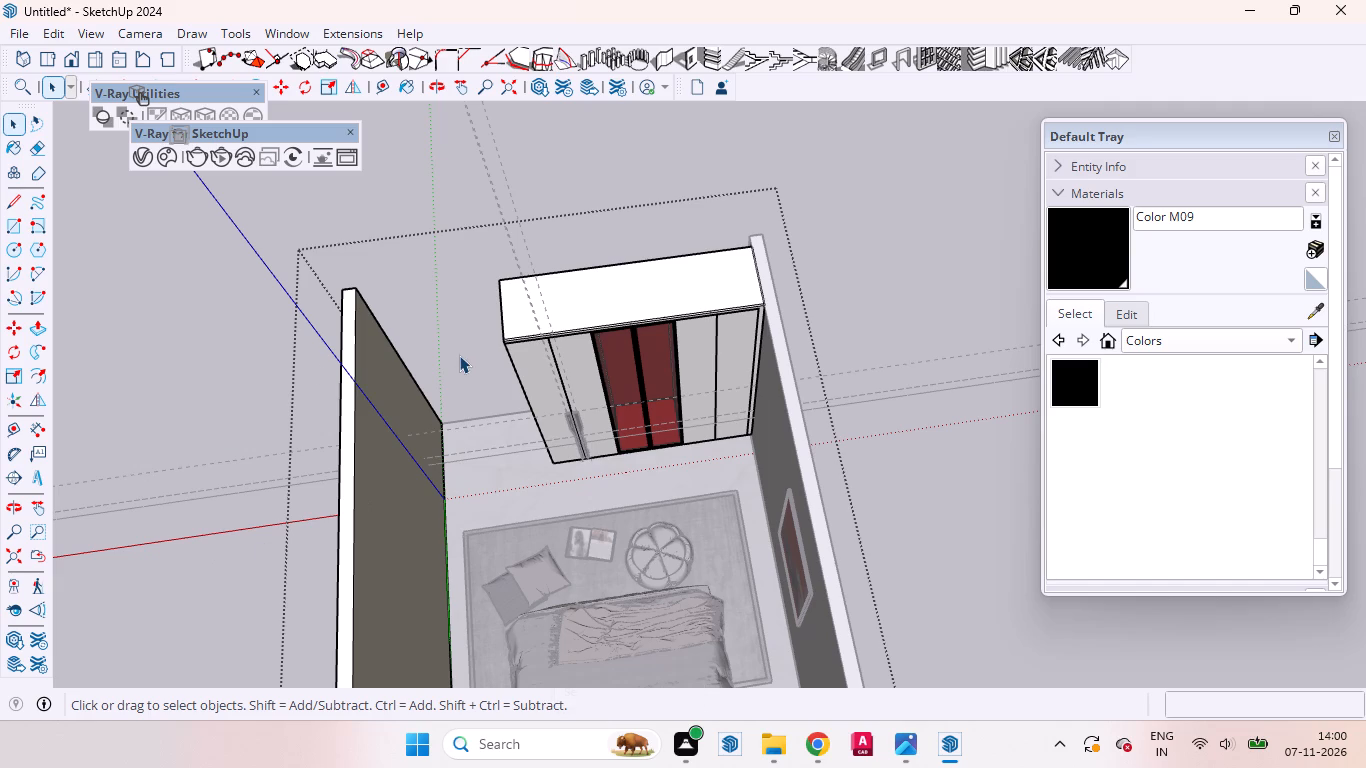
key("ctrl+z")
key("ctrl+z")
key("ctrl+z")
key("ctrl+z")
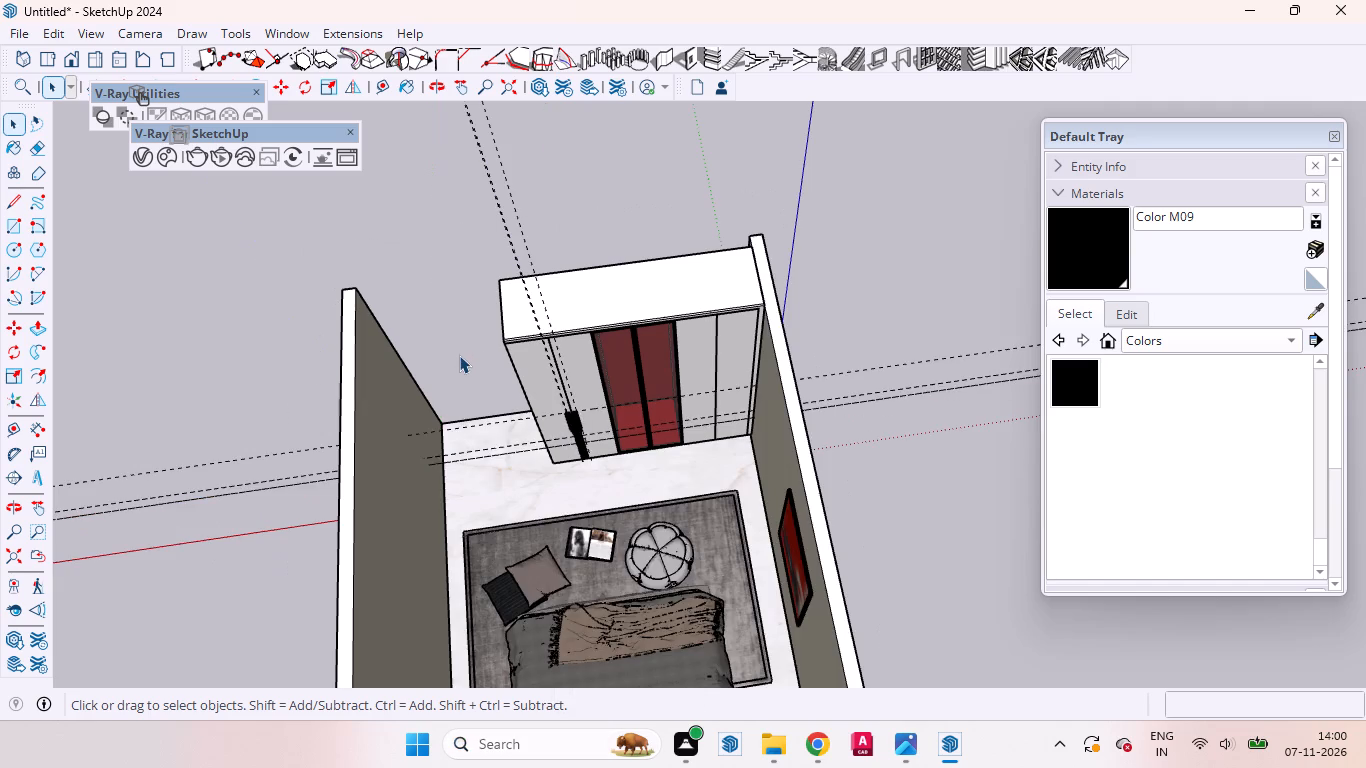
key("ctrl+z")
key("ctrl+z")
key("ctrl+z")
key("ctrl+z")
key("ctrl+z")
key("ctrl+z")
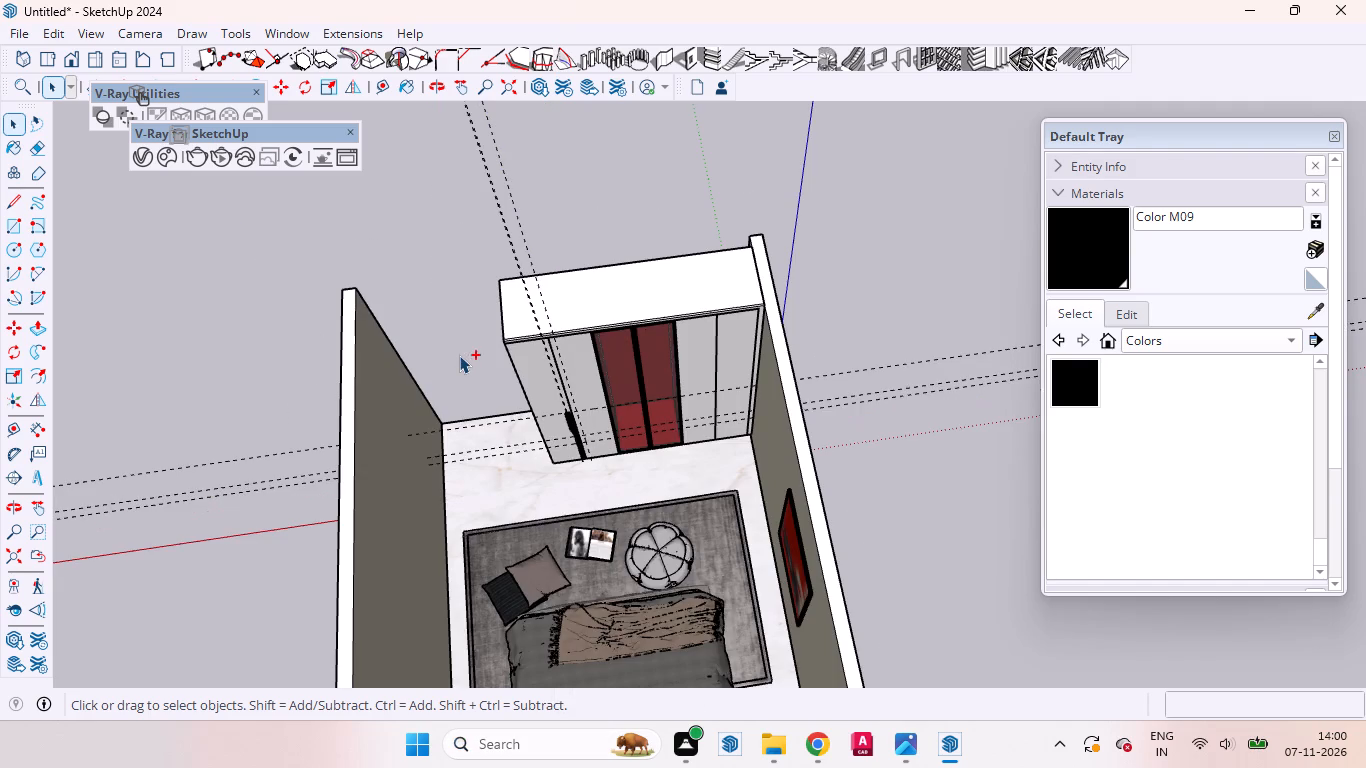
key("ctrl+z")
key("ctrl+z")
key("ctrl+z")
key("ctrl+z")
key("ctrl+z")
key("ctrl+z")
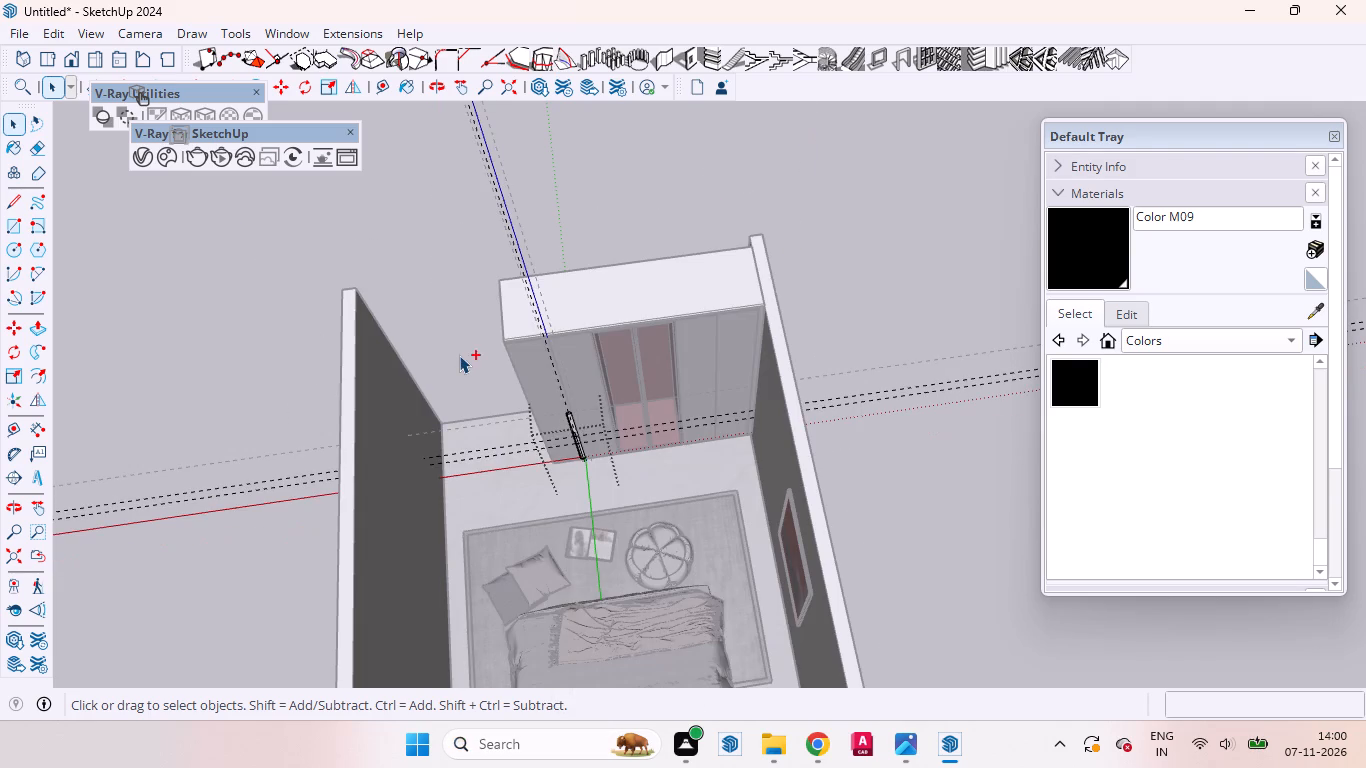
key("ctrl+z")
key("ctrl+z")
key("ctrl+z")
key("ctrl+z")
key("ctrl+z")
key("ctrl+z")
key("ctrl+z")
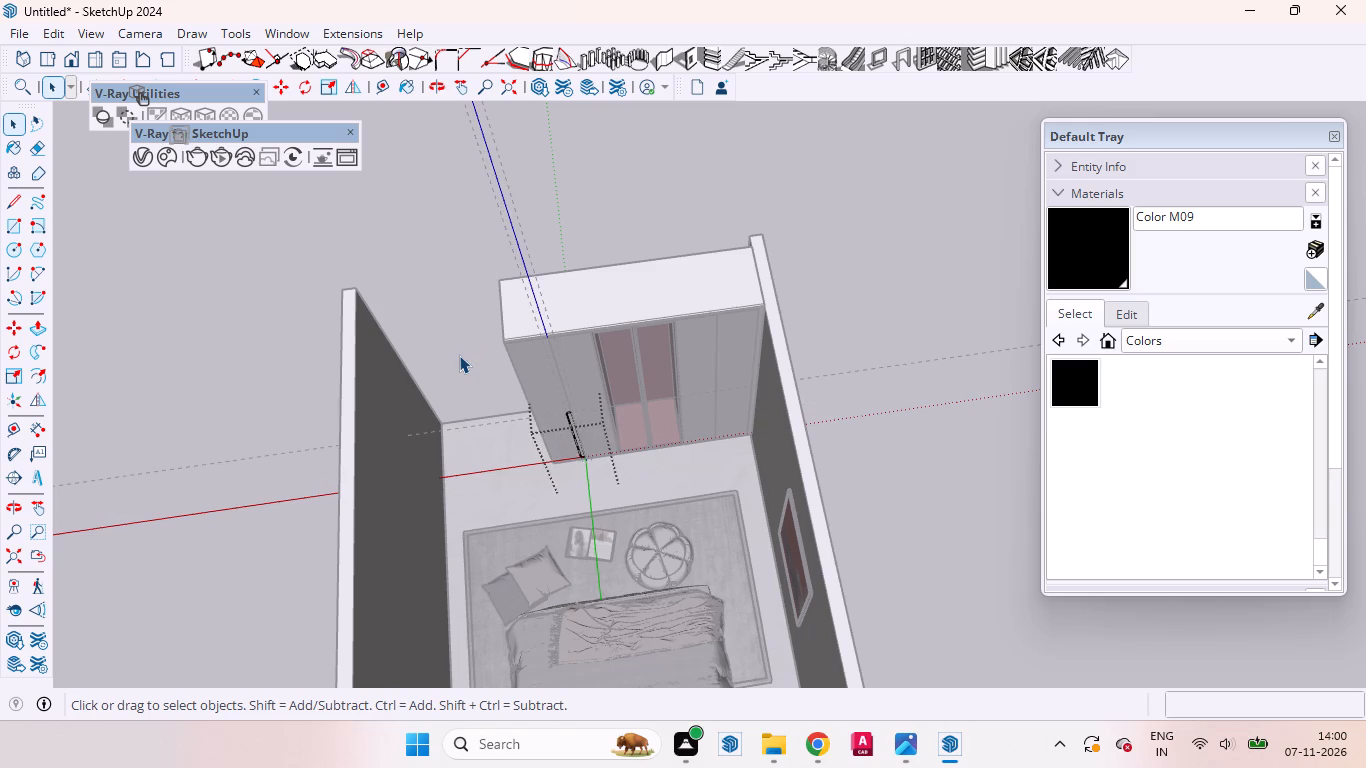
key("ctrl+z")
key("ctrl+z")
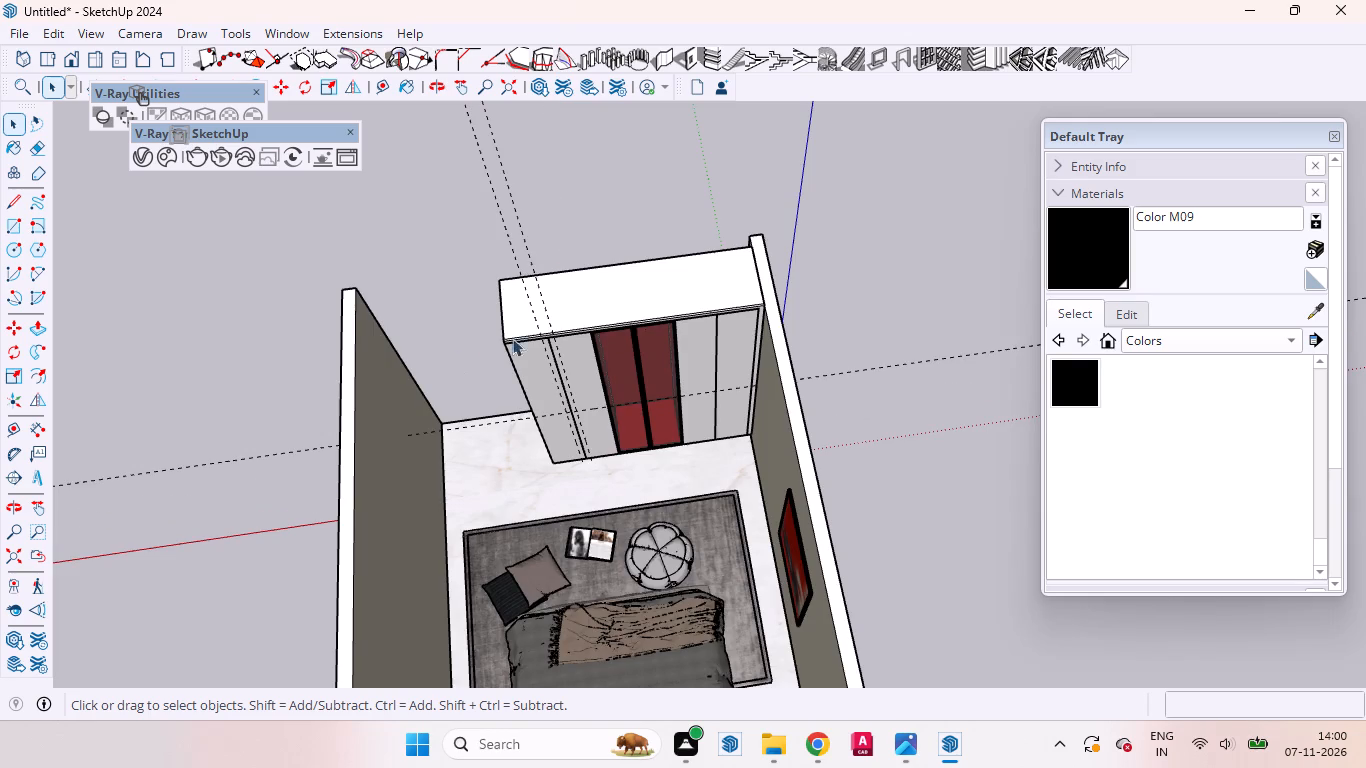
Undo the horizontal guide line across the wardrobe doors, keeping the two vertical guides at the white doors' joint.
scroll(718, 409, "up", 4)
left_click(921, 242)
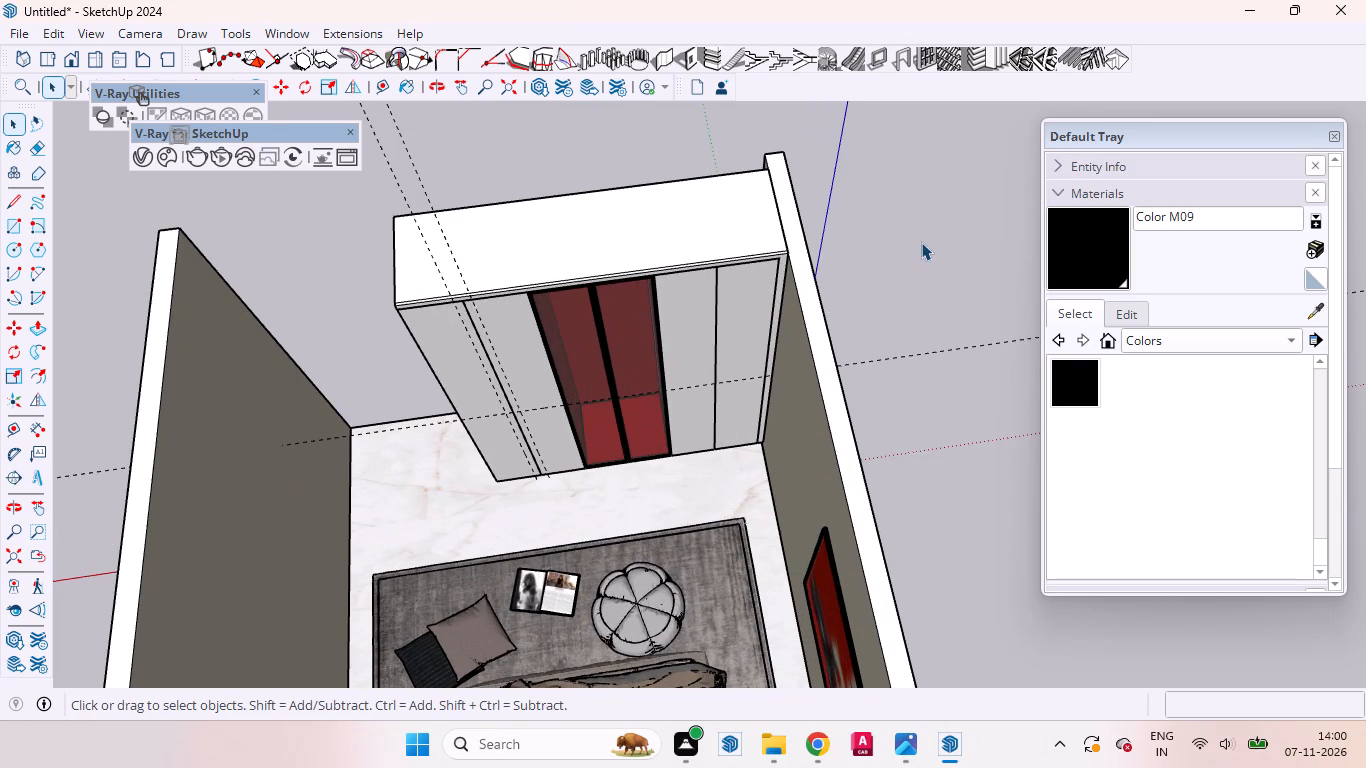
key("ctrl+z")
key("ctrl+z")
key("ctrl+z")
key("ctrl+z")
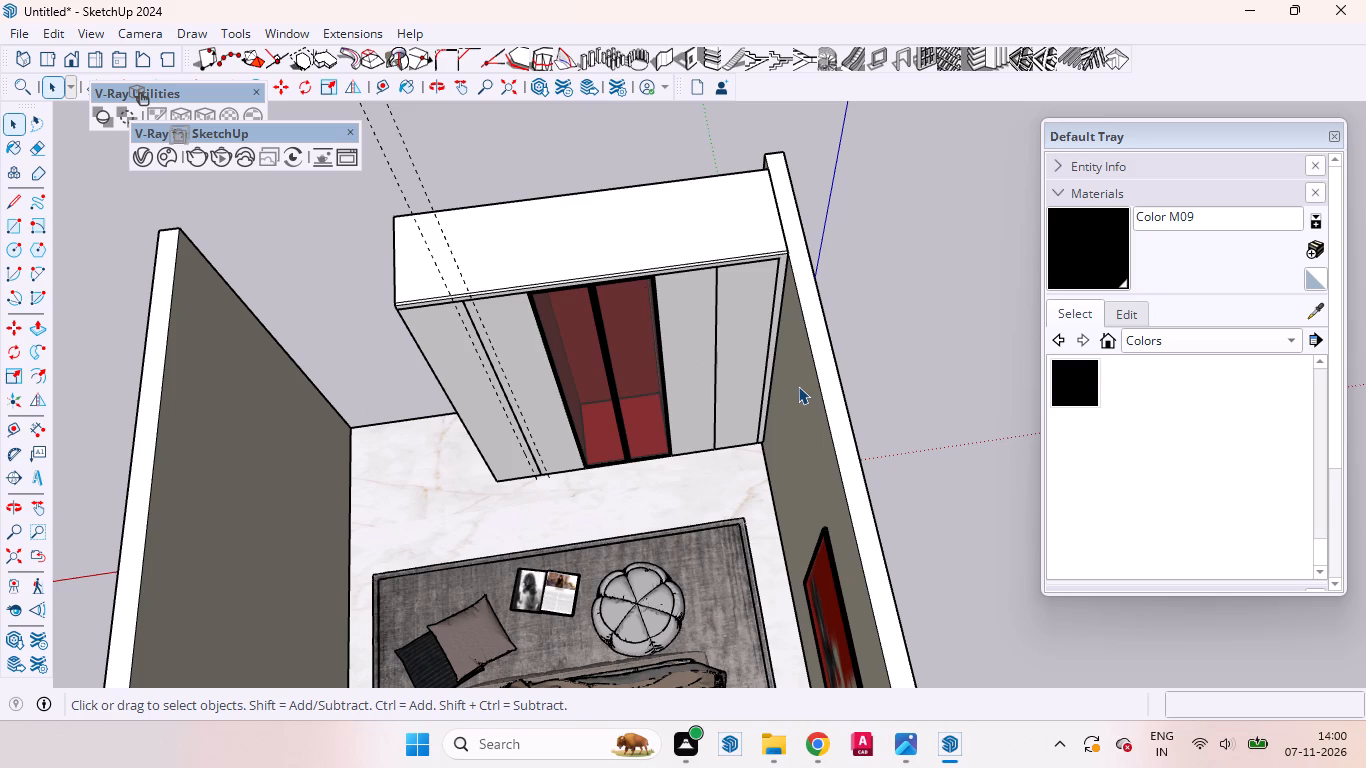
Open the wardrobe's group and hide the front glass face of the left glass door.
scroll(552, 358, "up", 5)
middle_click_drag(614, 484, 587, 261)
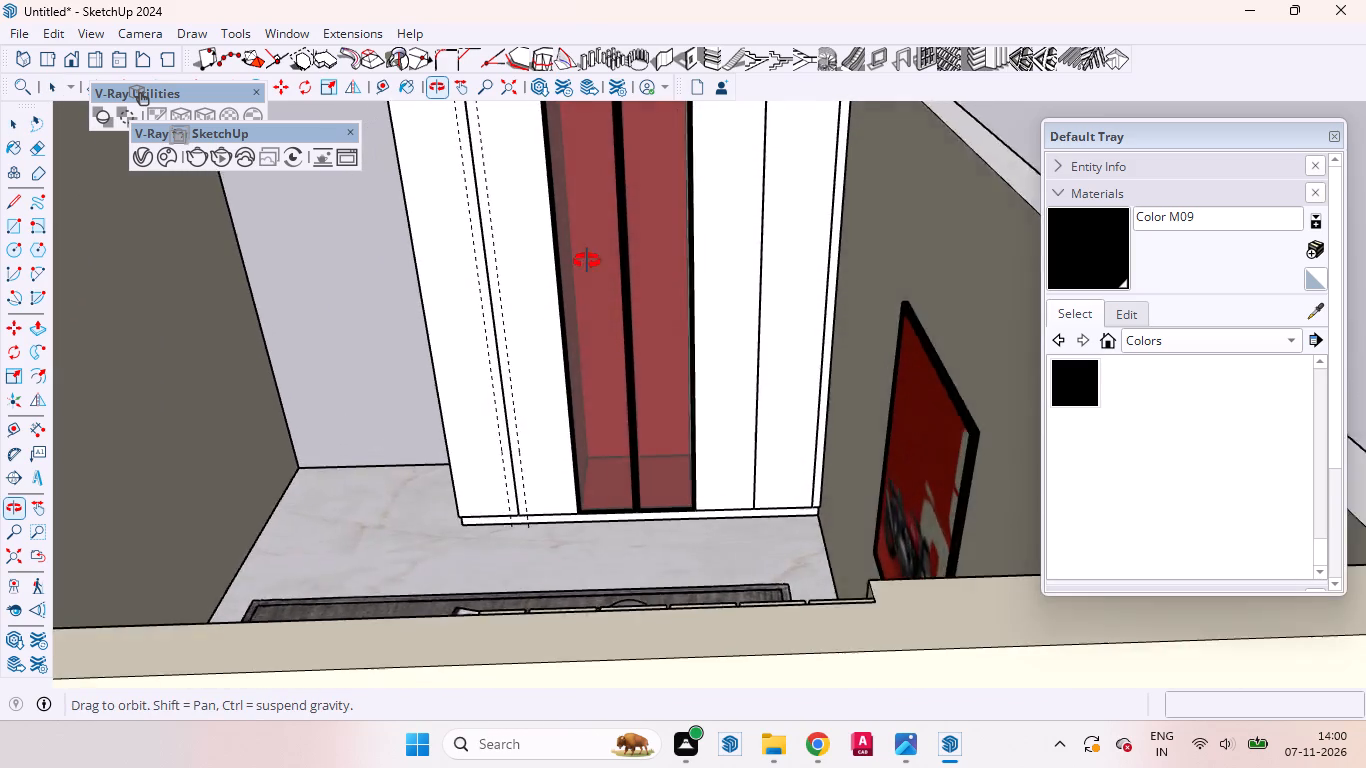
middle_click_drag(587, 261, 627, 300)
scroll(631, 301, "up", 1)
left_click(609, 309)
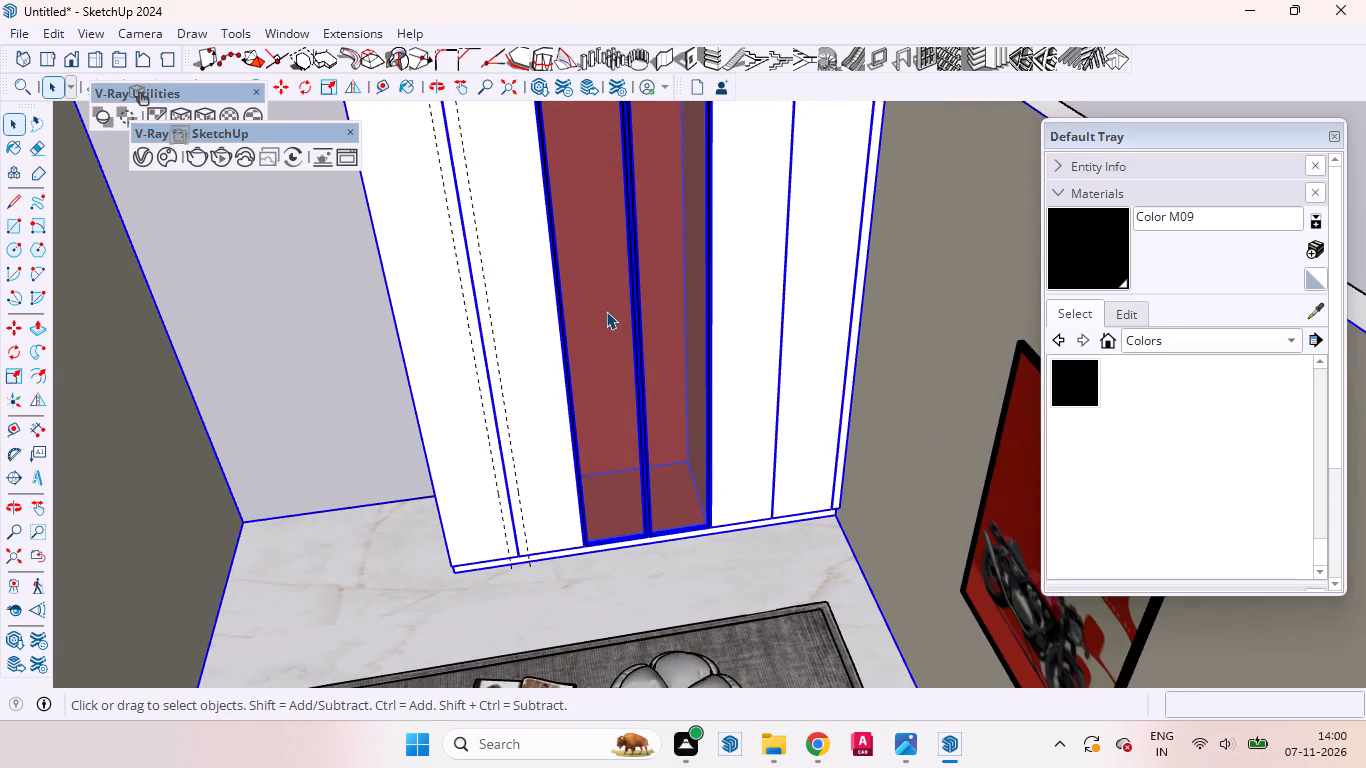
double_click(606, 311)
left_click(605, 311)
double_click(605, 311)
left_click(603, 333)
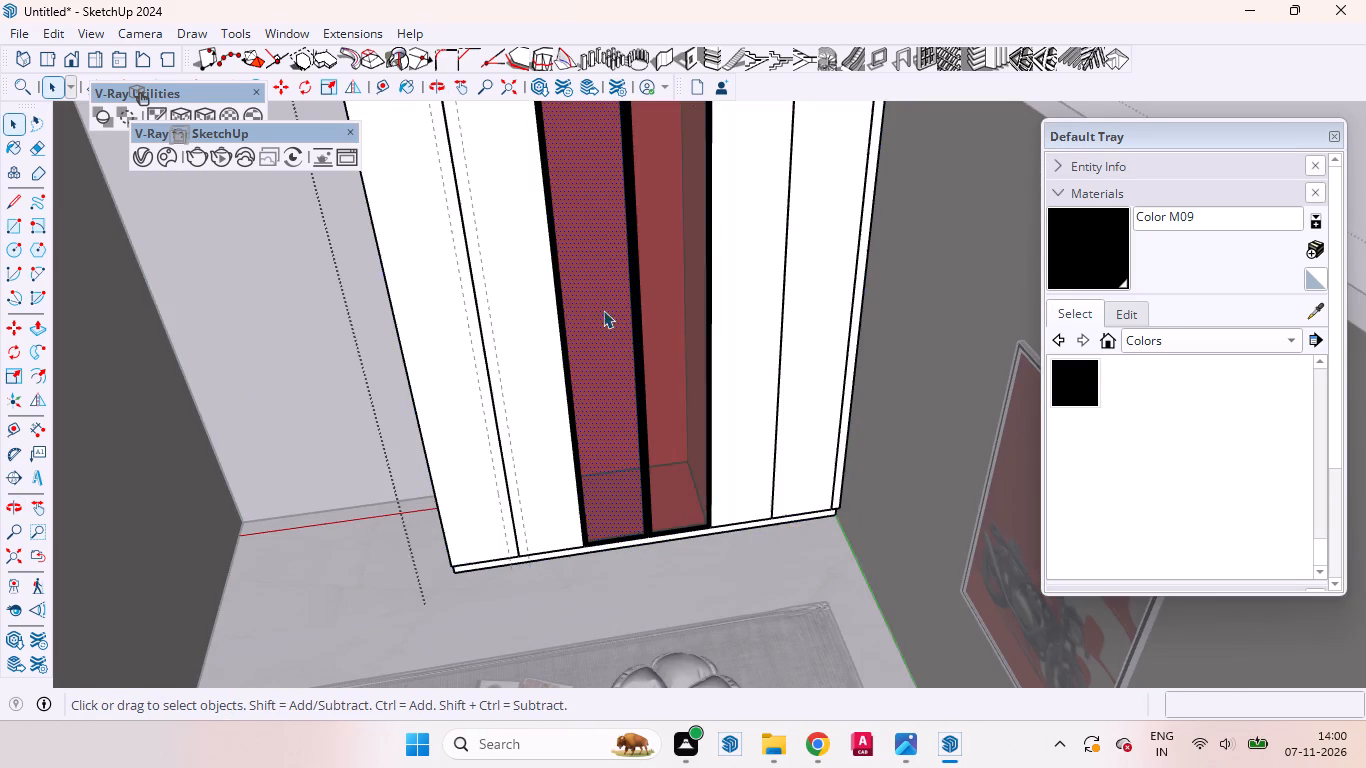
right_click(608, 325)
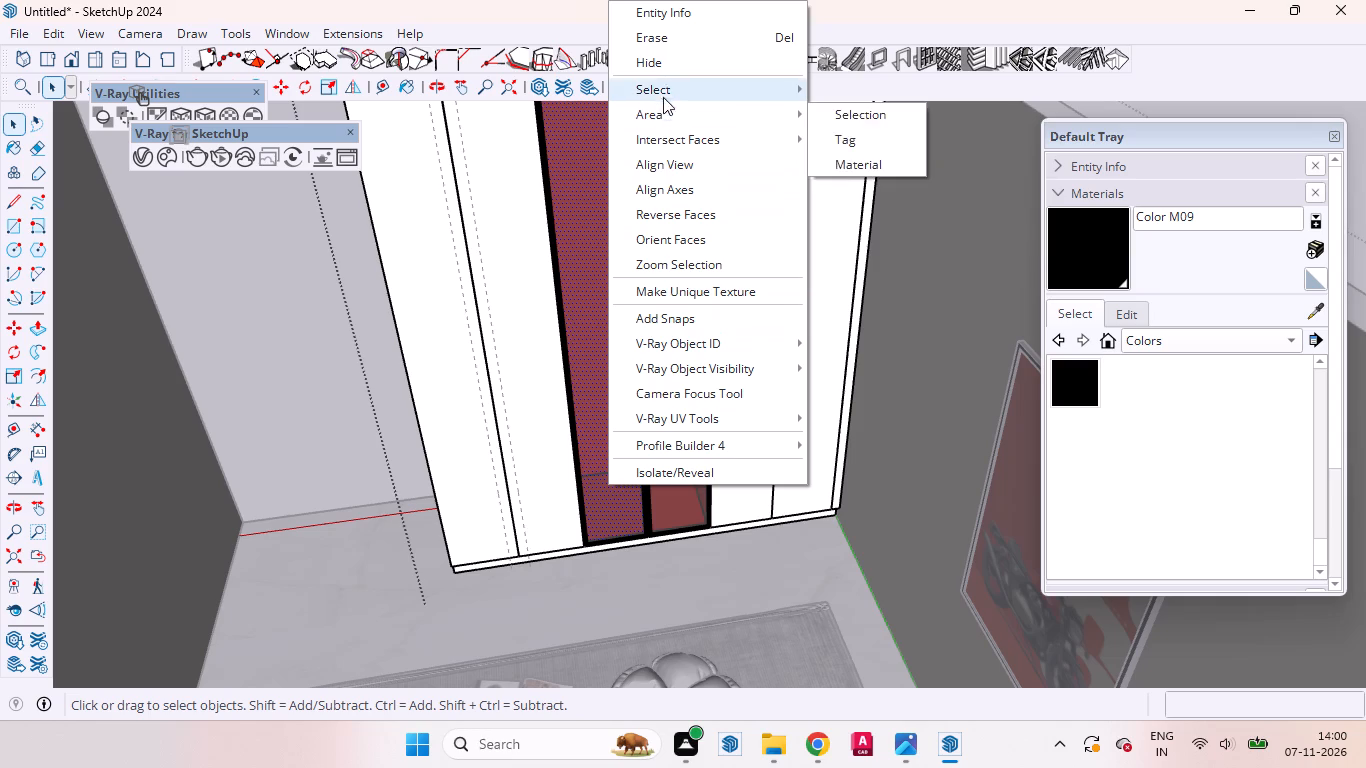
left_click(660, 64)
Hide the front glass face of the right glass door on the wardrobe.
scroll(653, 495, "up", 8)
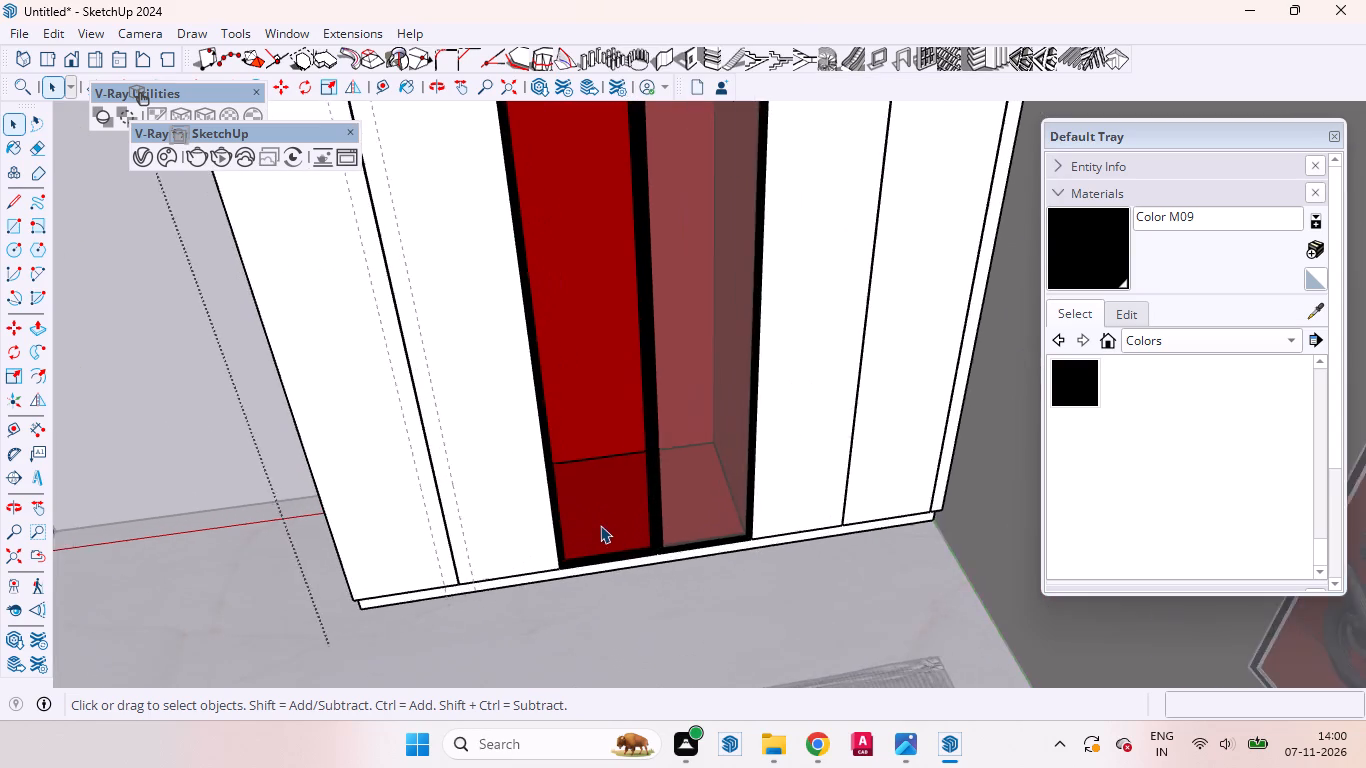
middle_click_drag(601, 526, 615, 549)
left_click(708, 425)
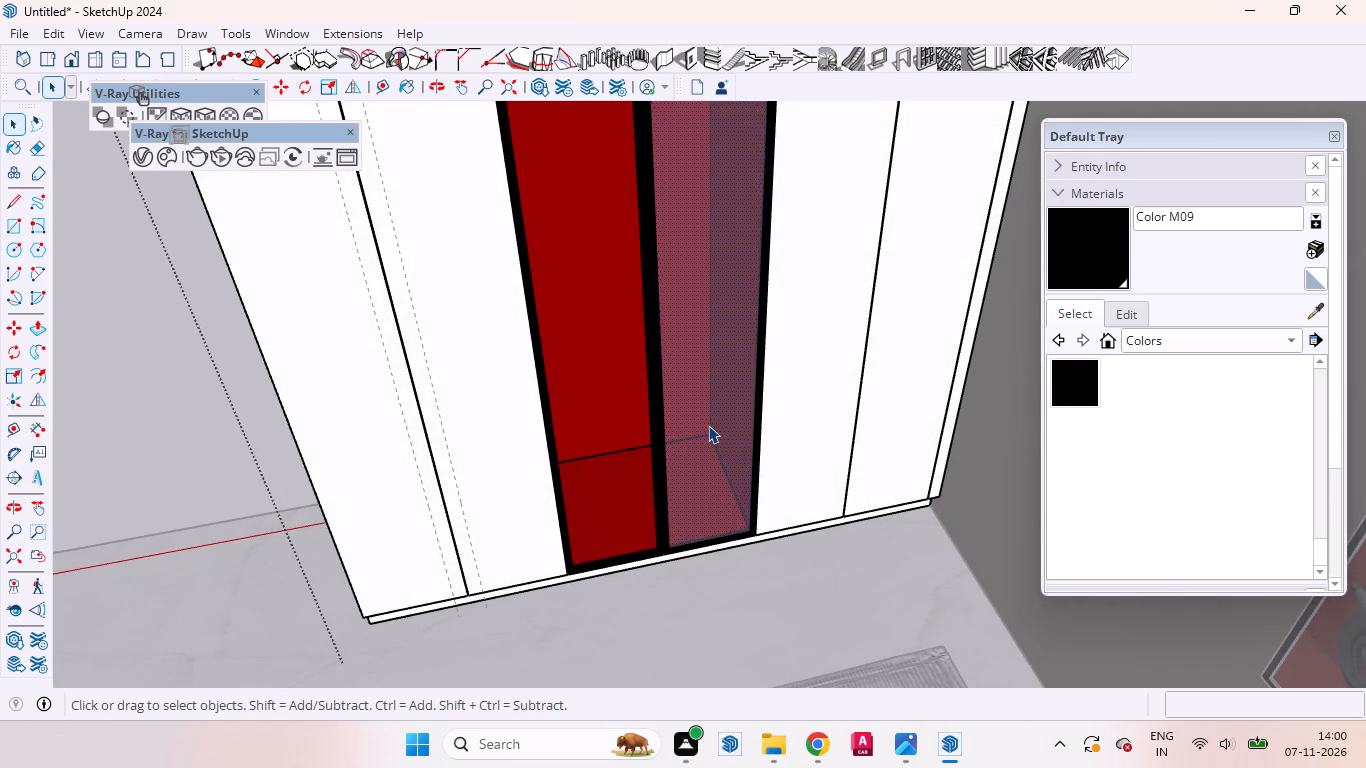
right_click(708, 425)
left_click(762, 69)
Copy the bottom panel inside the glass-door compartment straight up by about 1' 9" as a shelf.
middle_click_drag(745, 523, 611, 531)
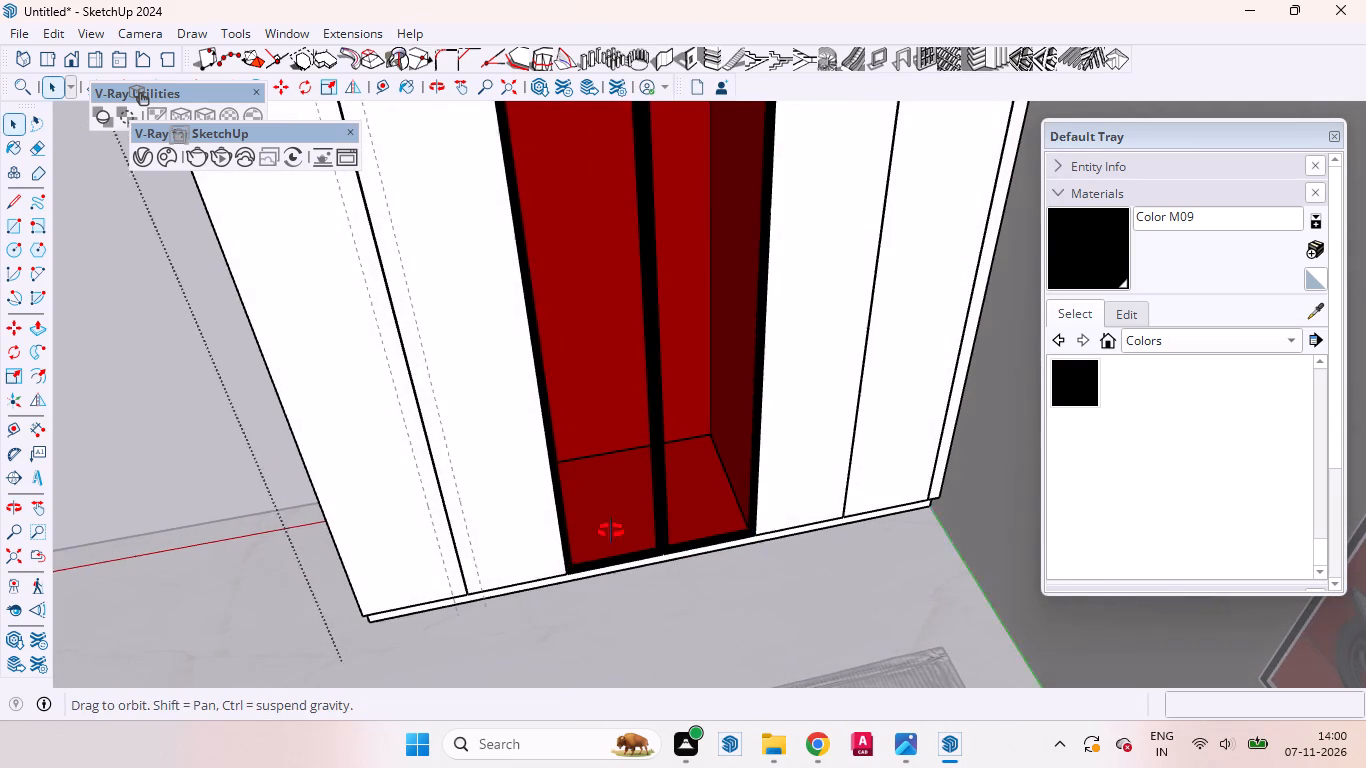
middle_click_drag(611, 531, 645, 558)
scroll(651, 529, "up", 20)
scroll(651, 529, "up", 3)
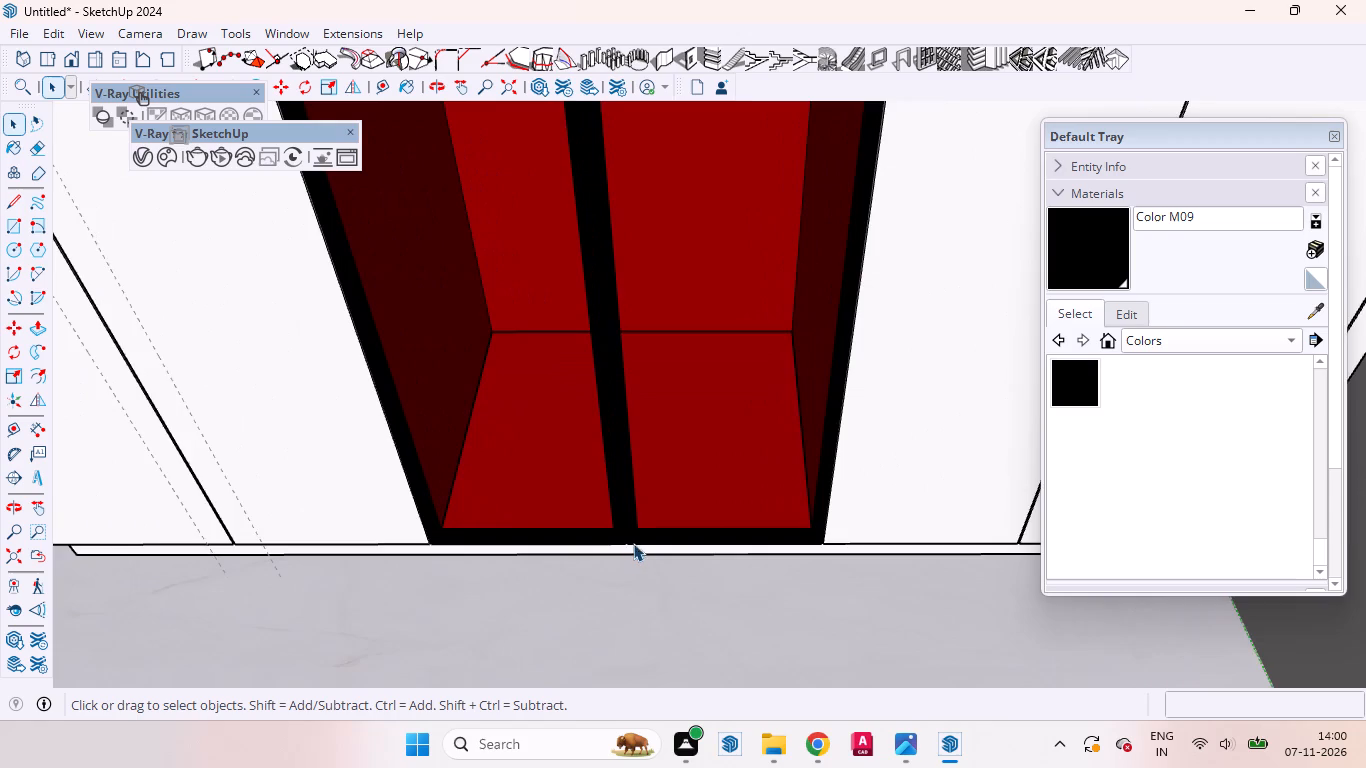
scroll(633, 543, "up", 20)
middle_click_drag(609, 525, 724, 365)
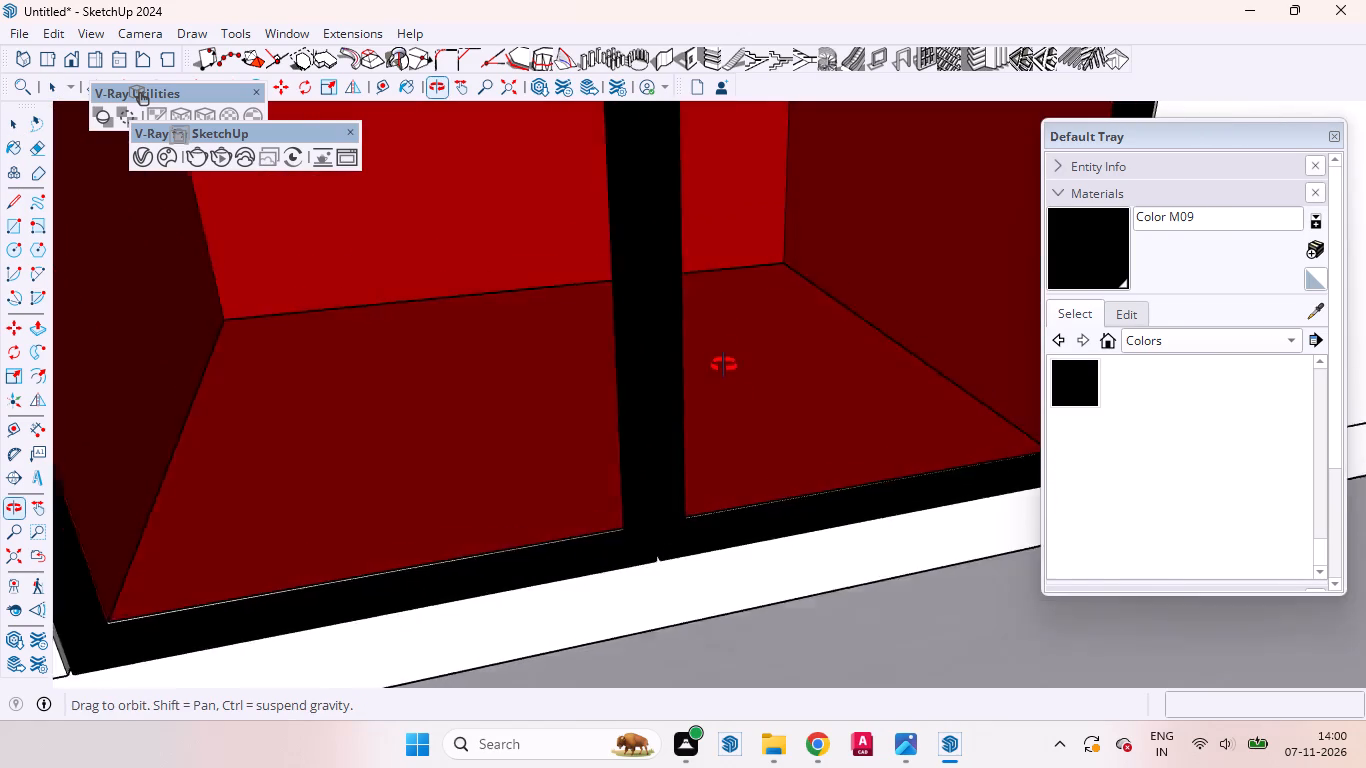
middle_click_drag(724, 365, 582, 586)
left_click(711, 398)
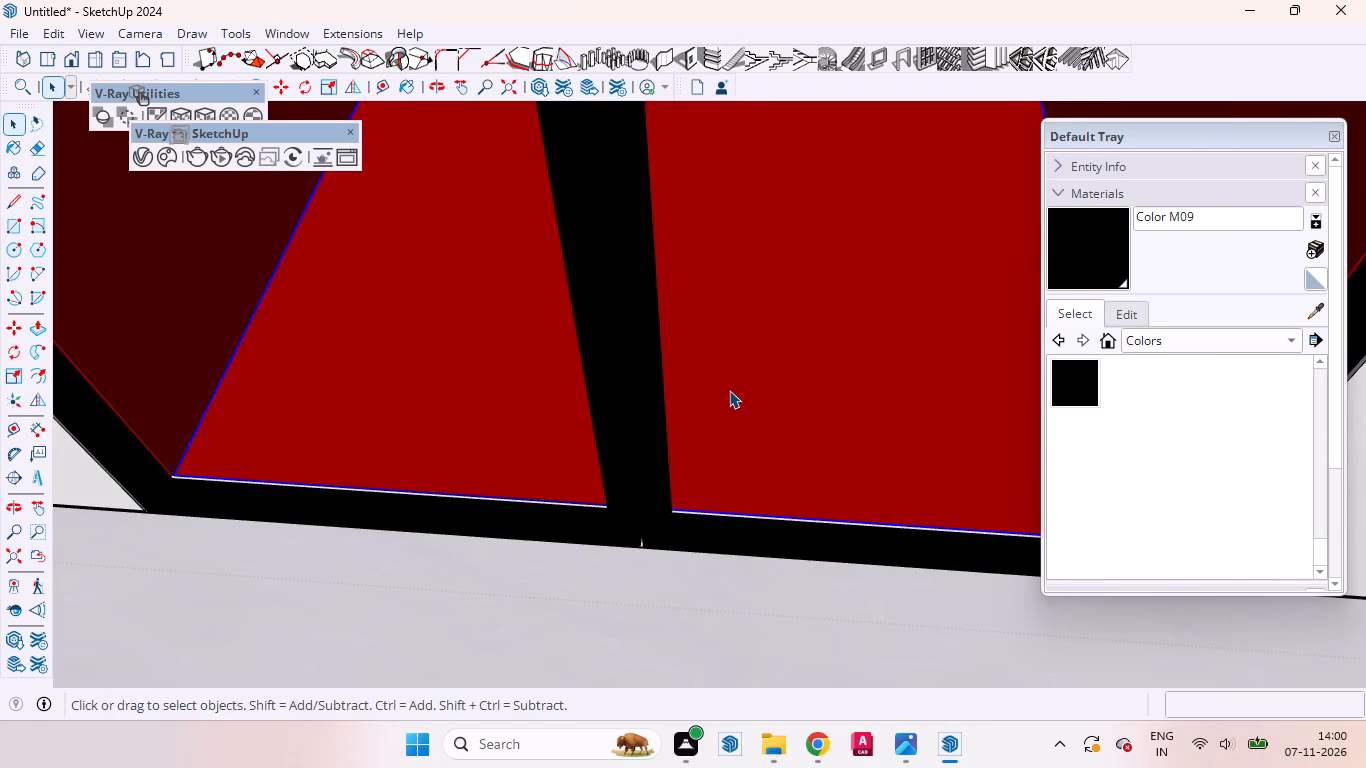
scroll(714, 390, "down", 16)
key("m")
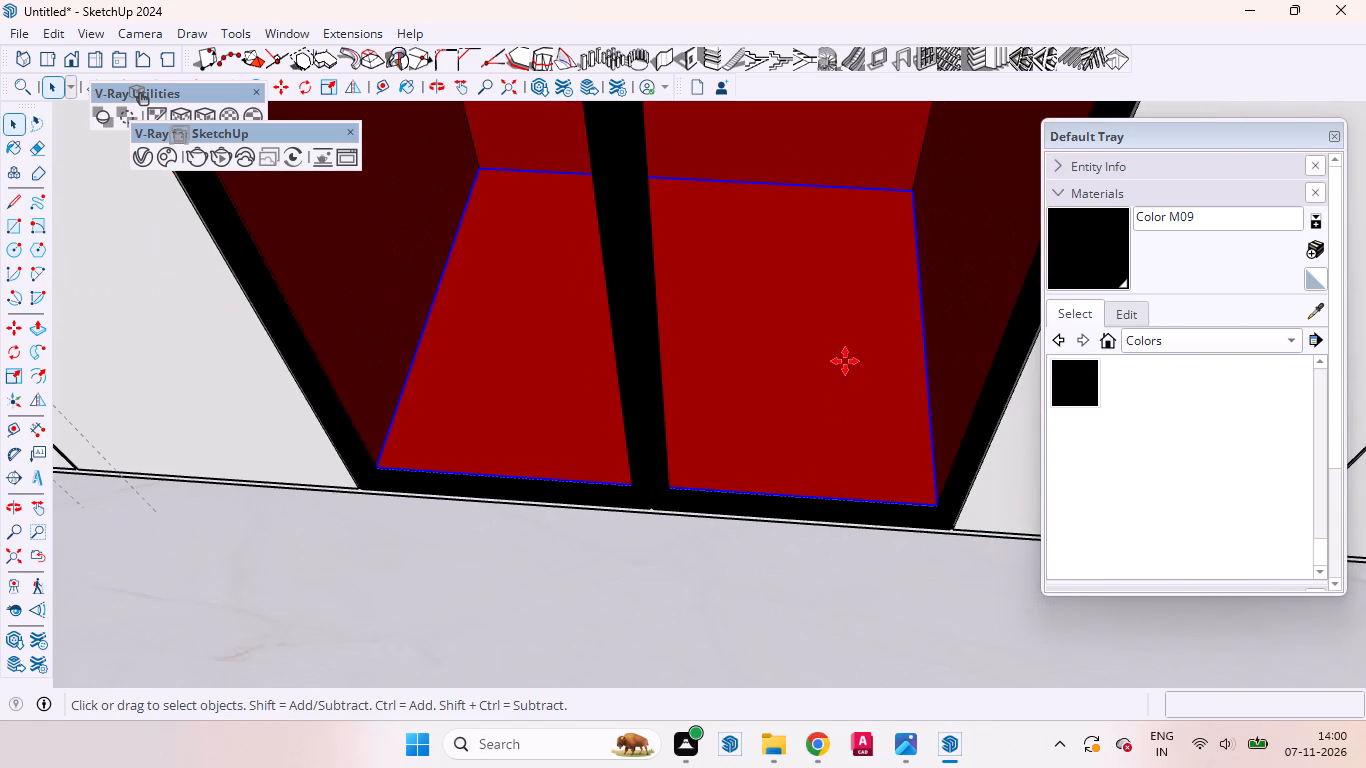
left_click(913, 188)
scroll(936, 178, "down", 2)
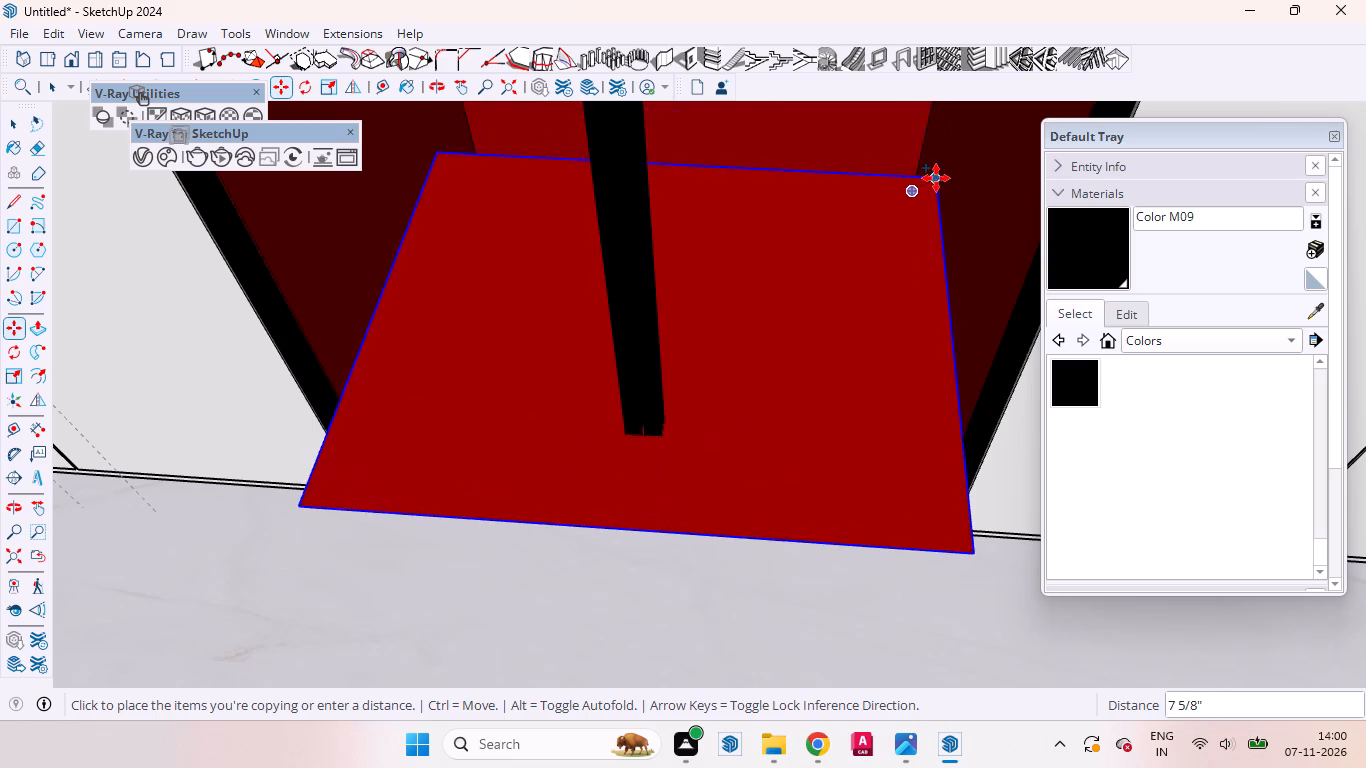
scroll(936, 178, "down", 19)
scroll(935, 182, "down", 3)
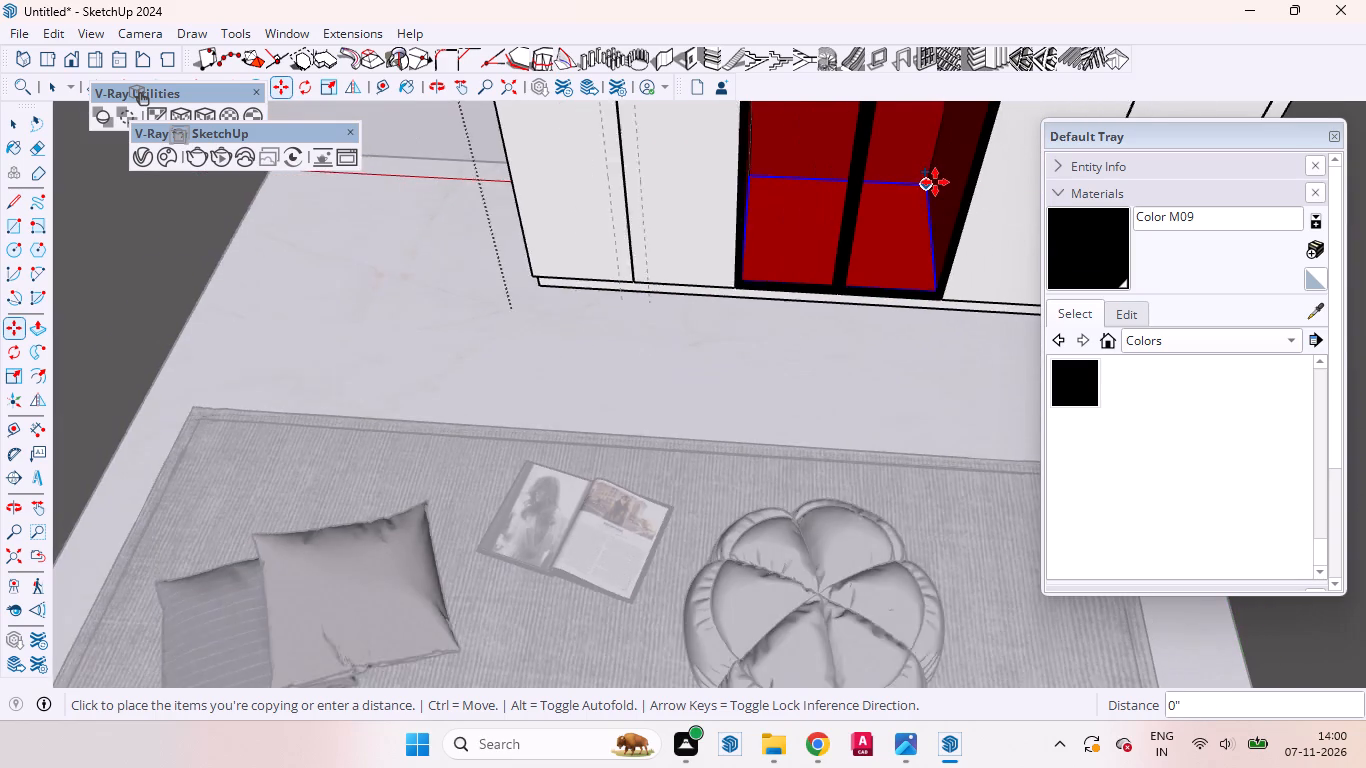
scroll(935, 182, "down", 7)
scroll(935, 182, "up", 1)
scroll(935, 182, "down", 4)
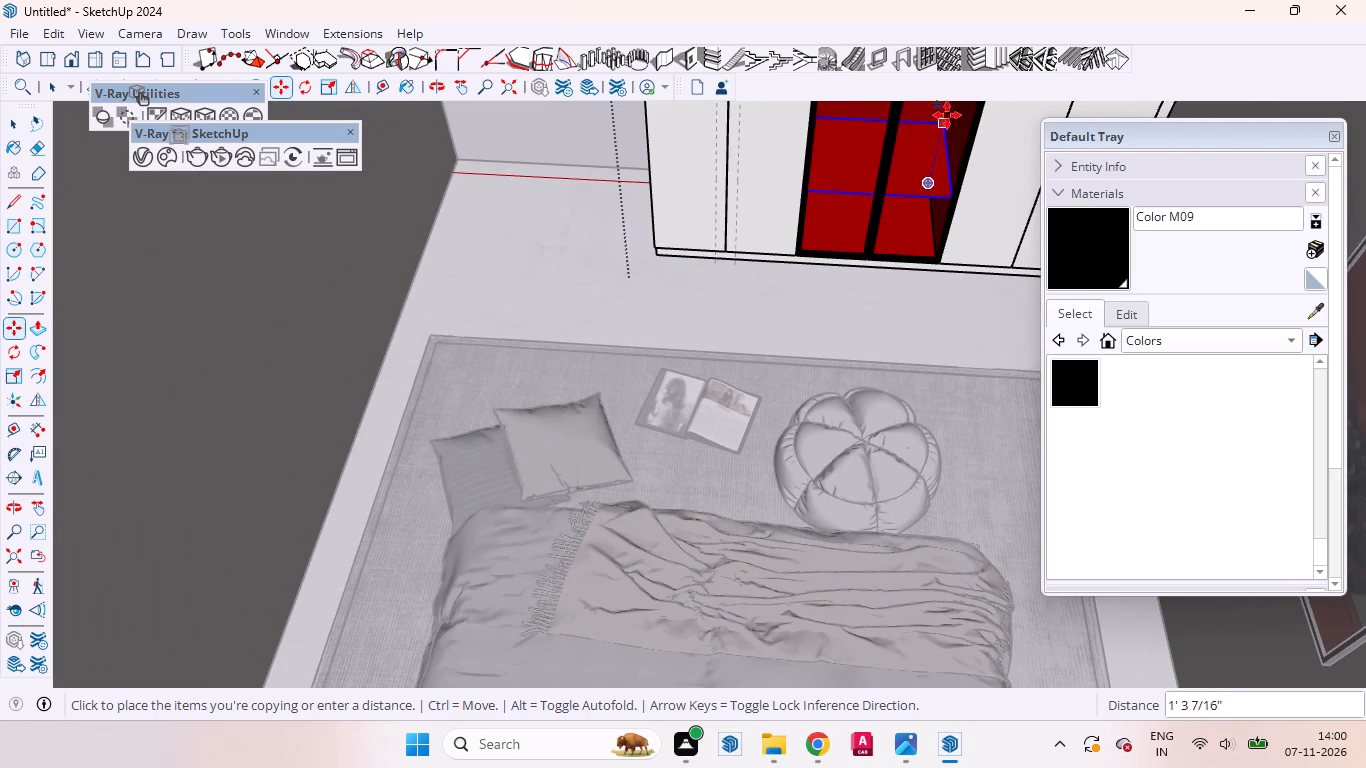
left_click(948, 110)
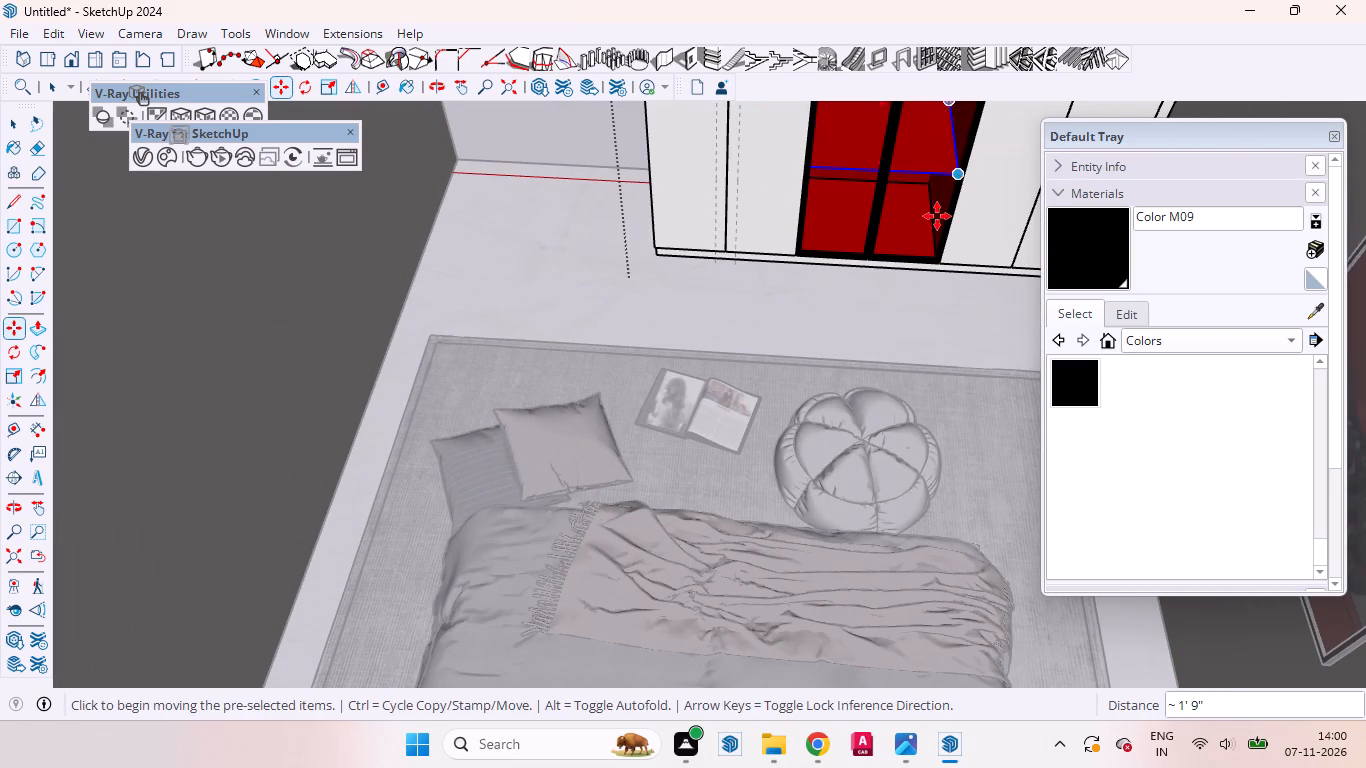
key("space")
Open the copied shelf's group, extrude its face with Push/Pull by 18mm, and close the group.
scroll(919, 190, "up", 15)
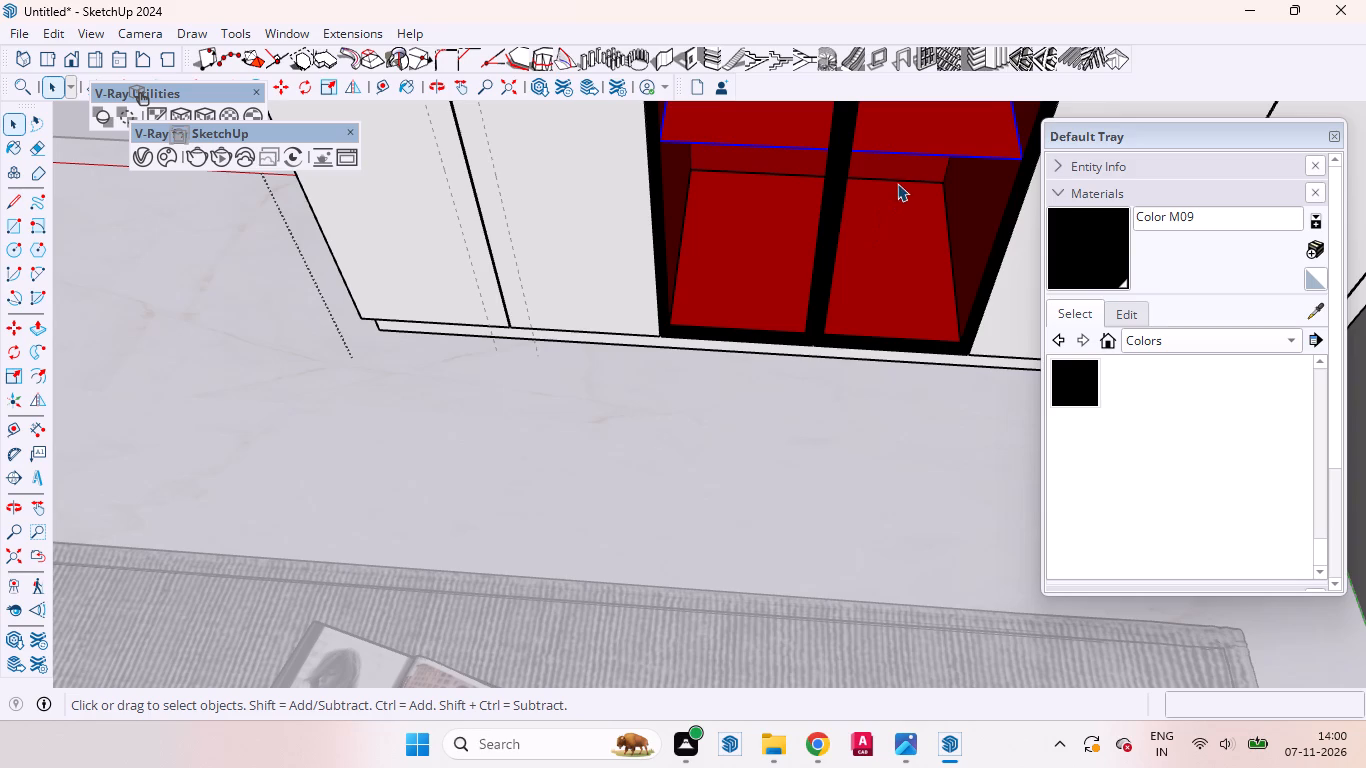
scroll(922, 138, "up", 4)
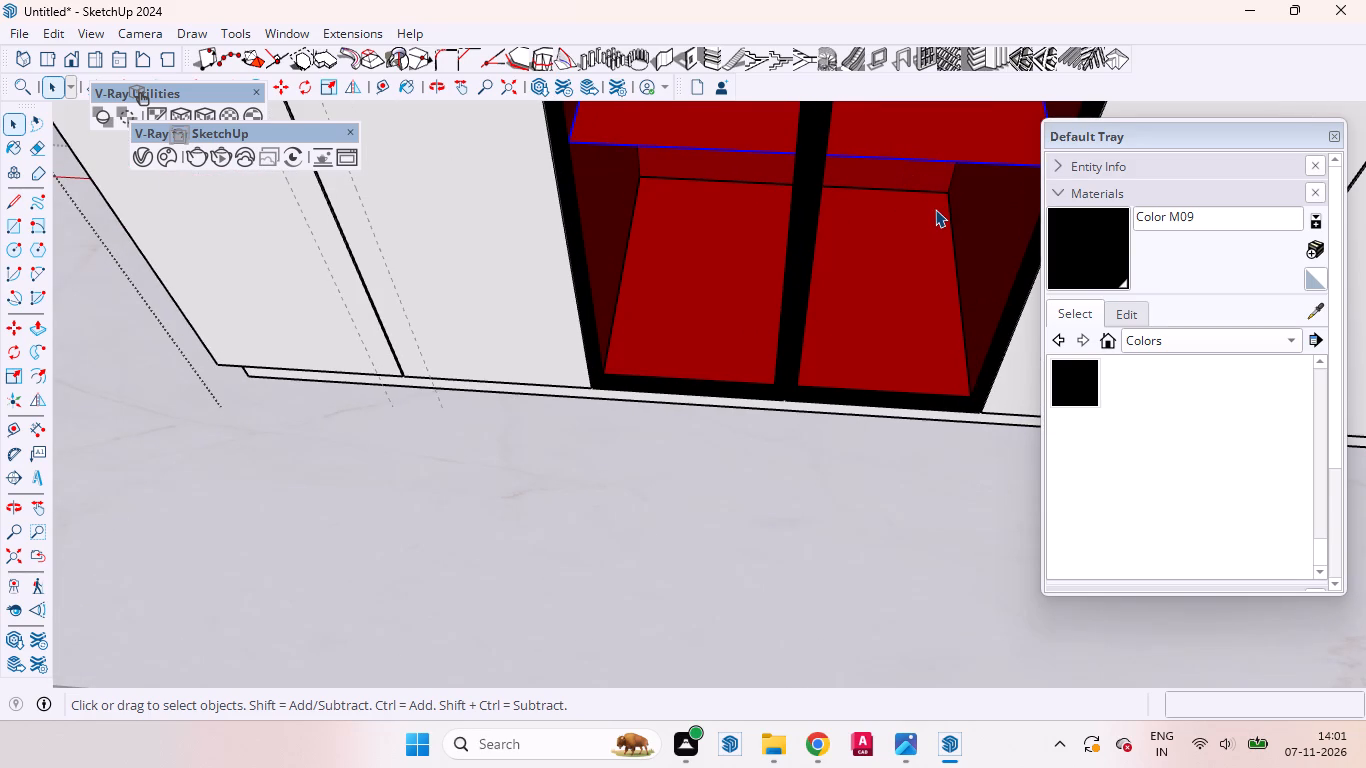
key("m")
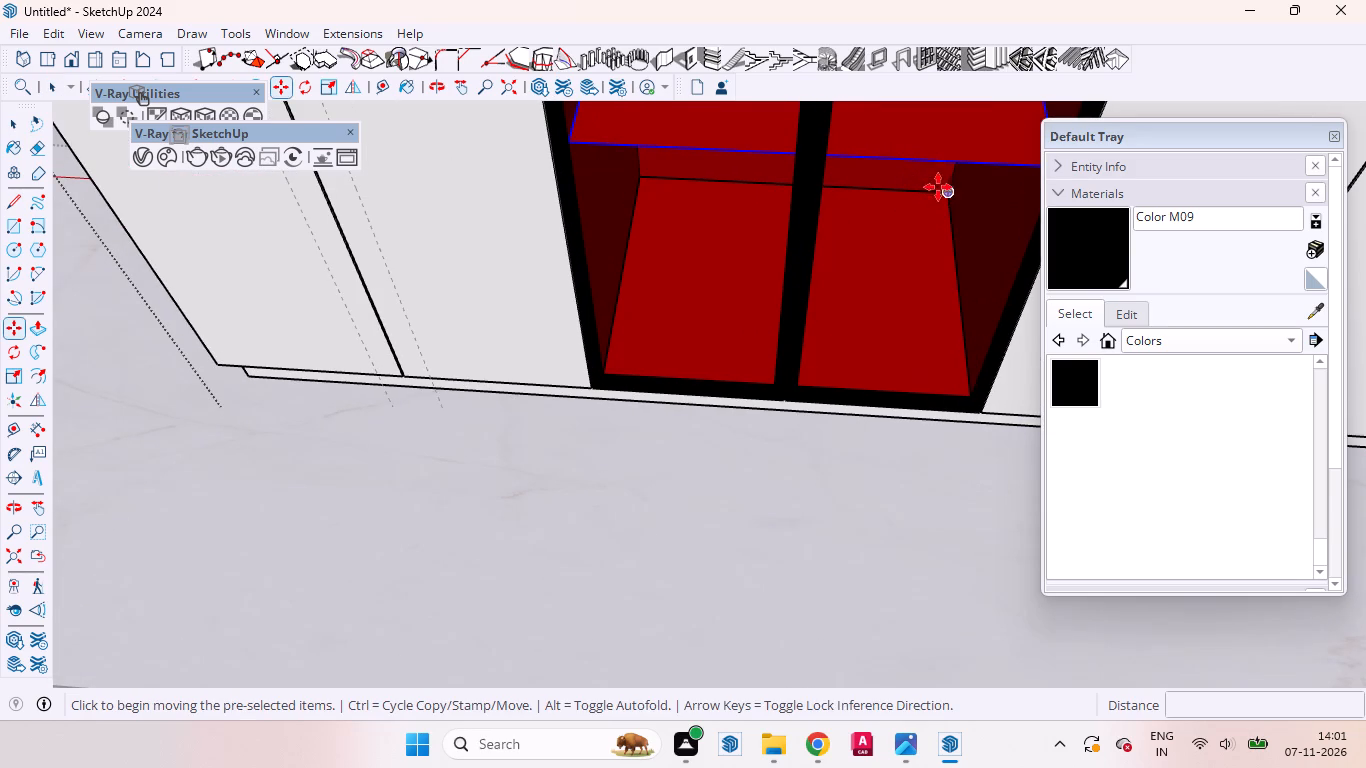
middle_click_drag(843, 208, 535, 200)
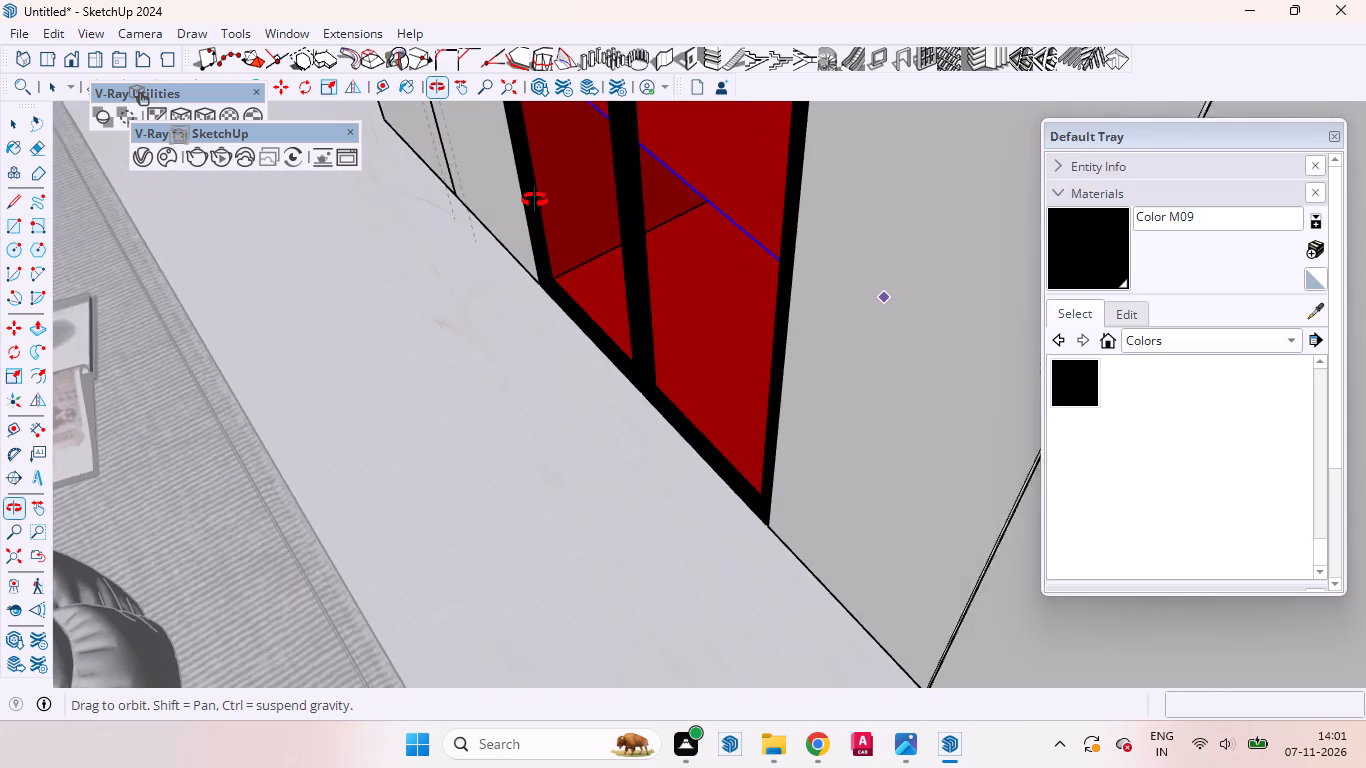
middle_click_drag(535, 200, 537, 201)
scroll(656, 142, "up", 20)
middle_click_drag(664, 201, 663, 201)
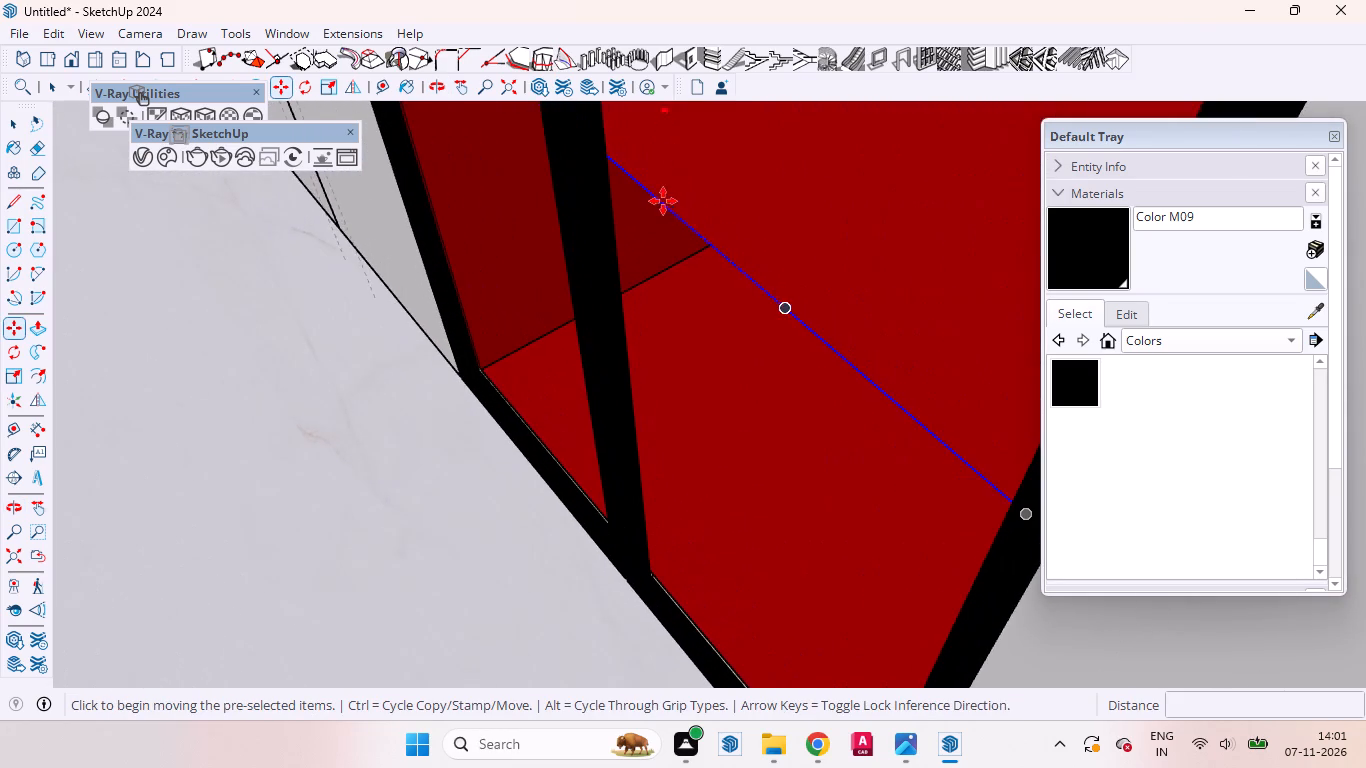
scroll(663, 201, "up", 1)
middle_click_drag(663, 201, 498, 169)
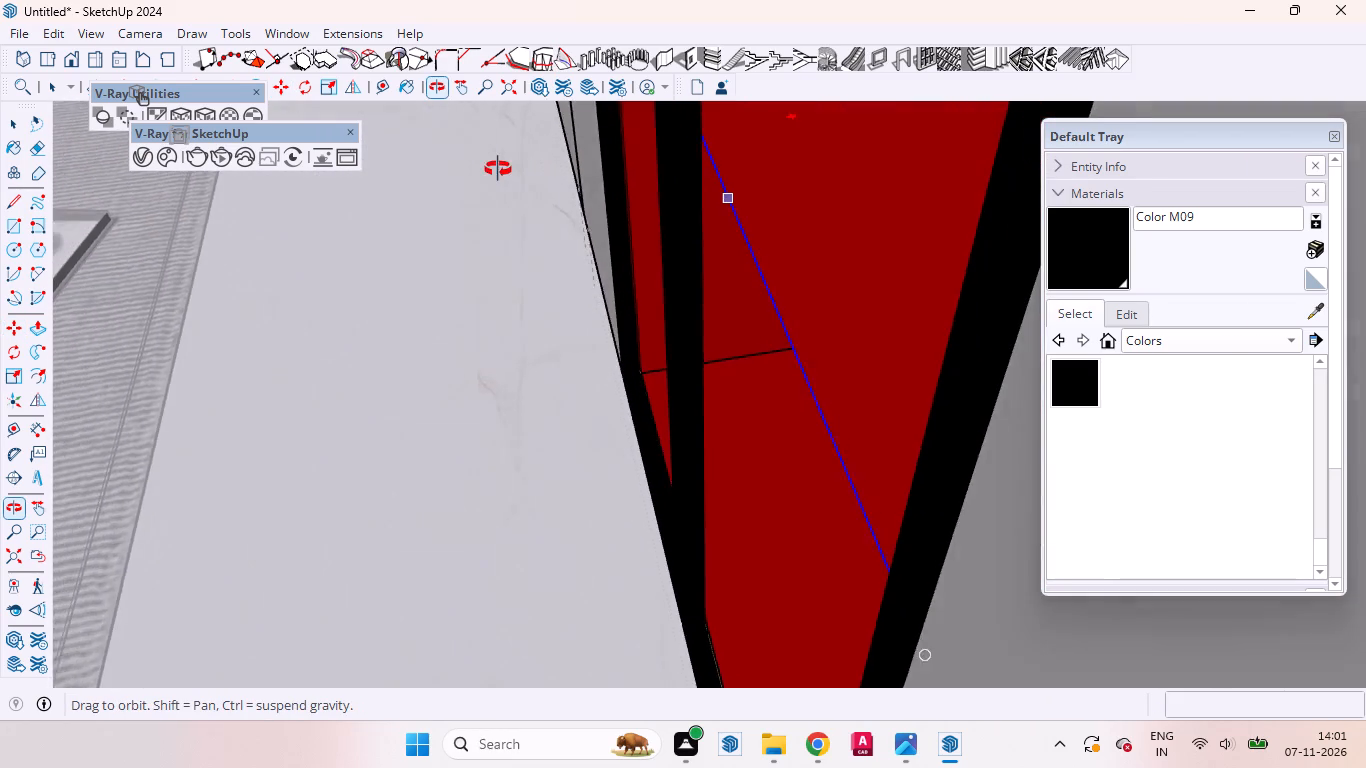
middle_click_drag(498, 169, 547, 235)
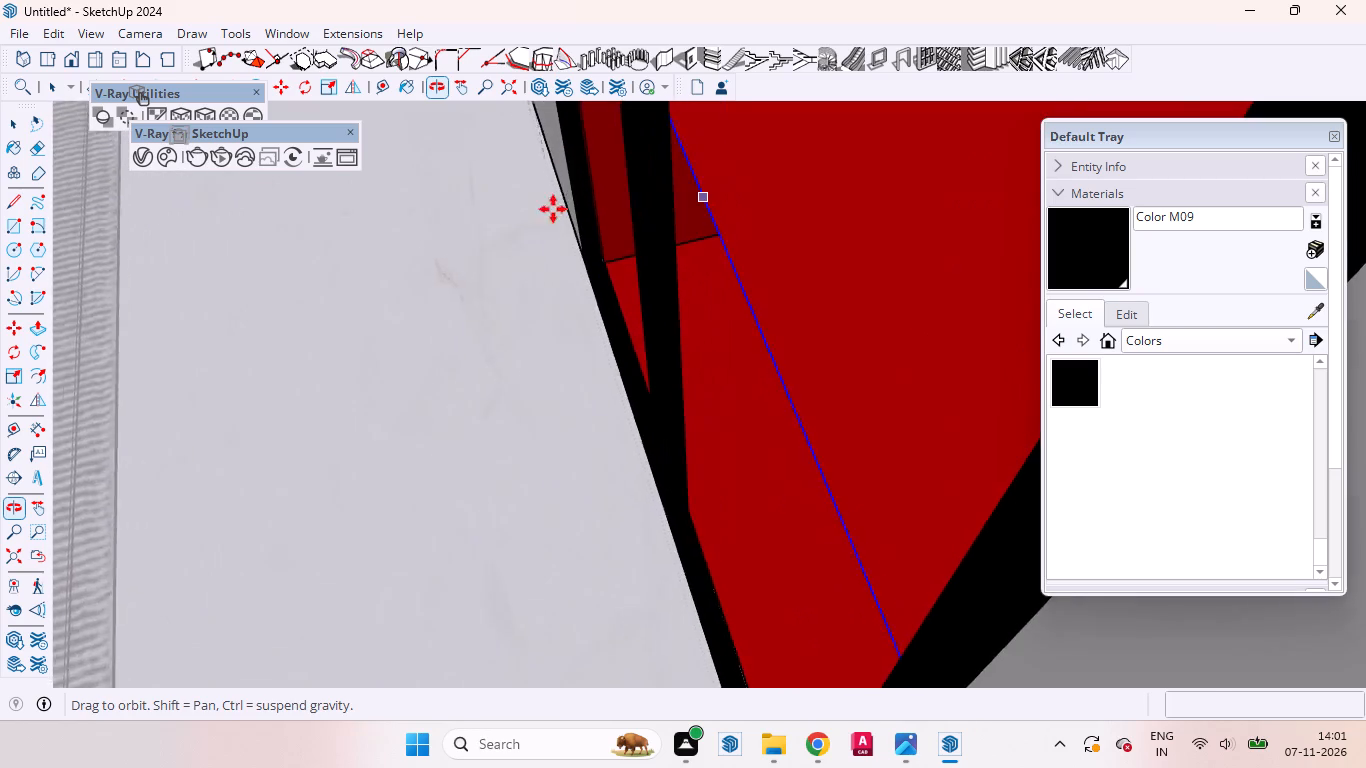
scroll(661, 84, "up", 11)
scroll(741, 158, "down", 1)
scroll(698, 147, "up", 7)
scroll(696, 138, "down", 1)
scroll(695, 137, "up", 8)
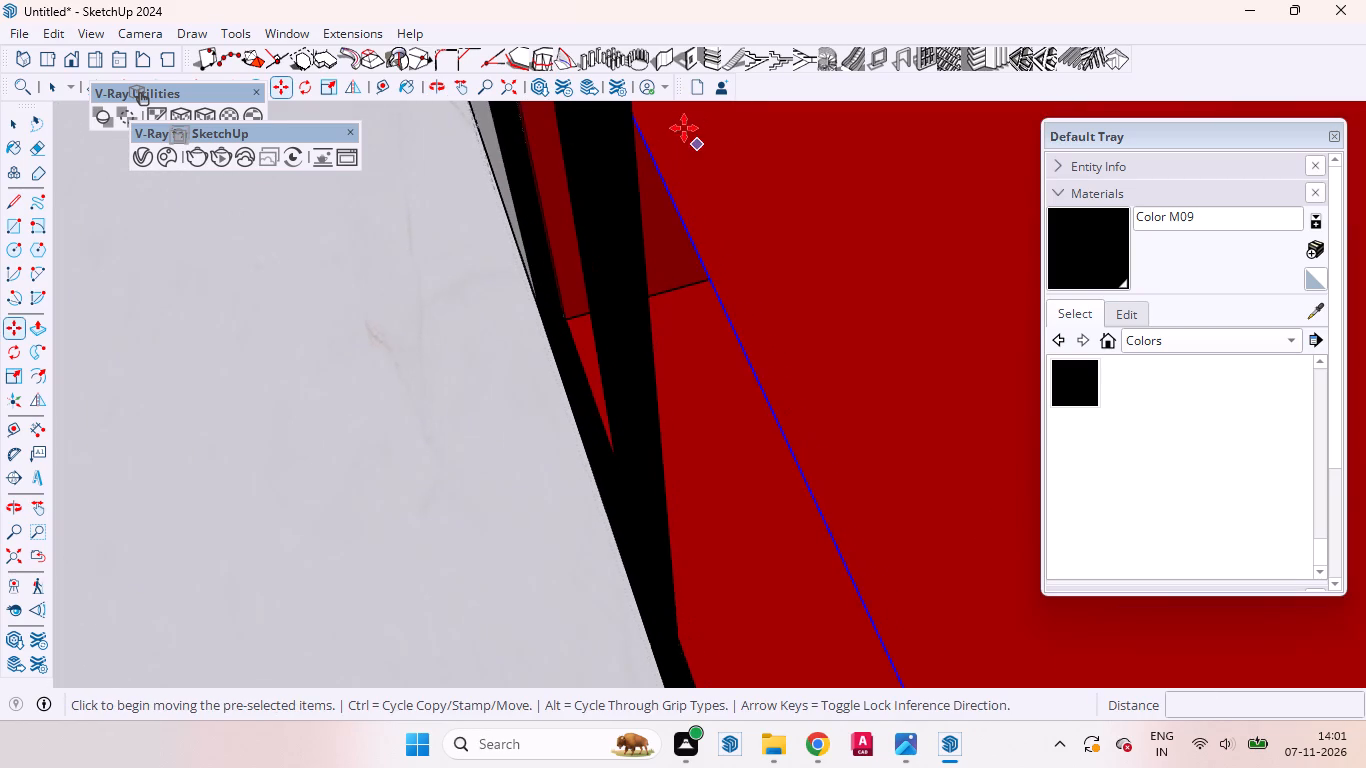
scroll(684, 128, "up", 5)
middle_click_drag(683, 159, 574, 124)
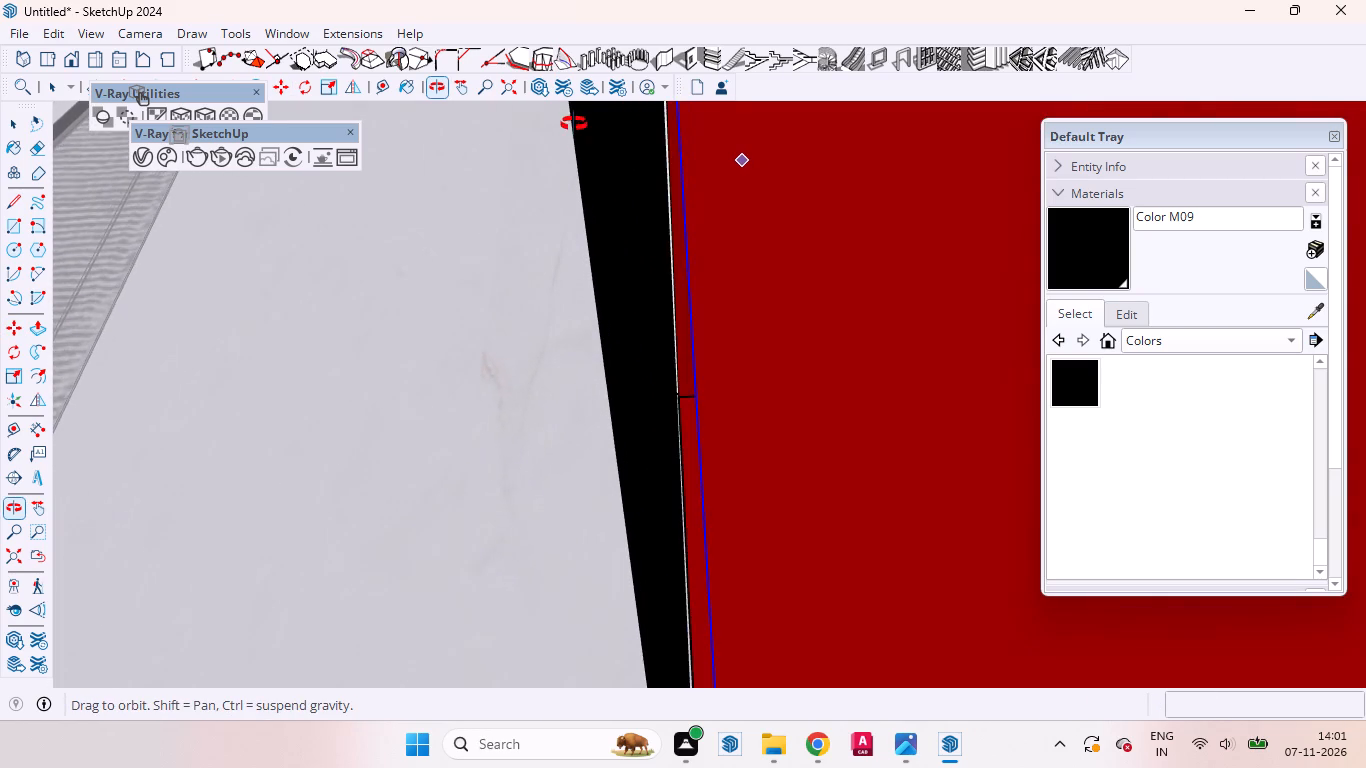
middle_click_drag(574, 124, 873, 81)
key("space")
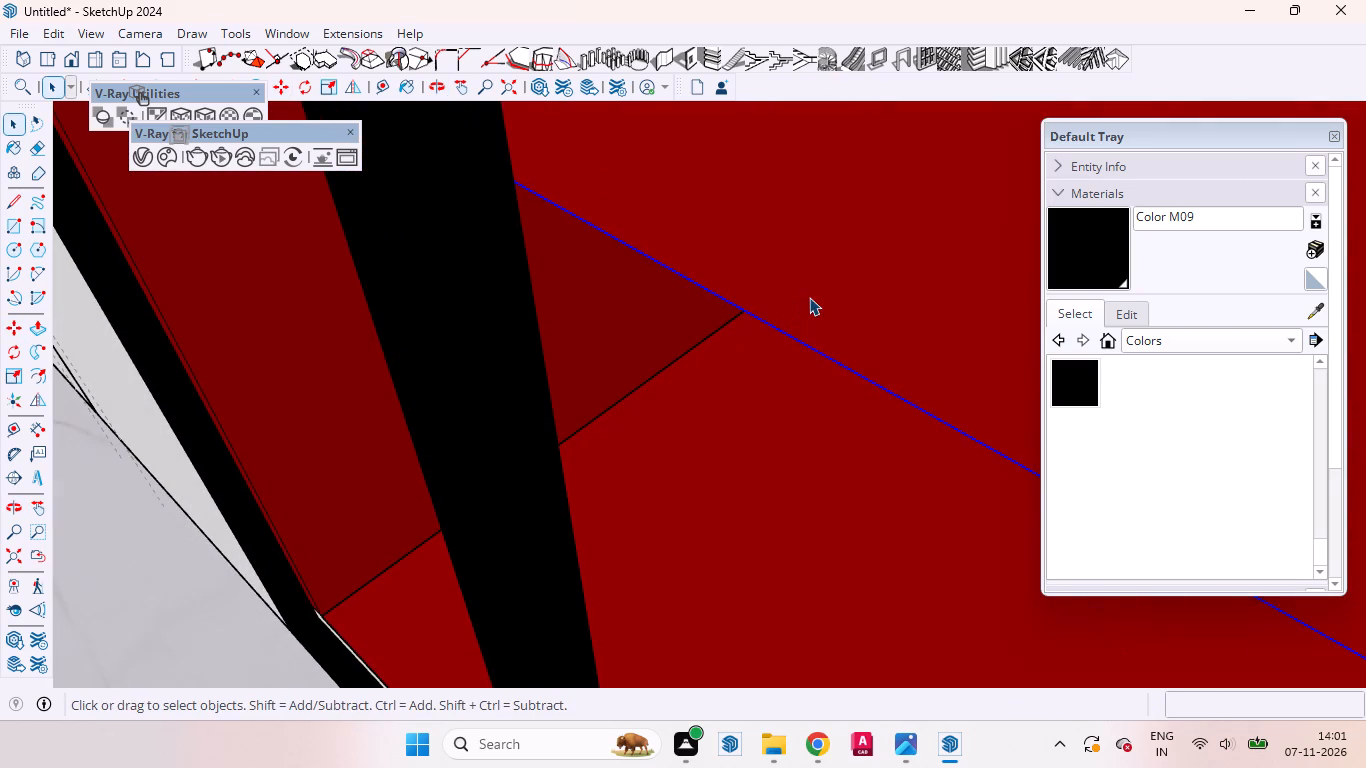
key("p")
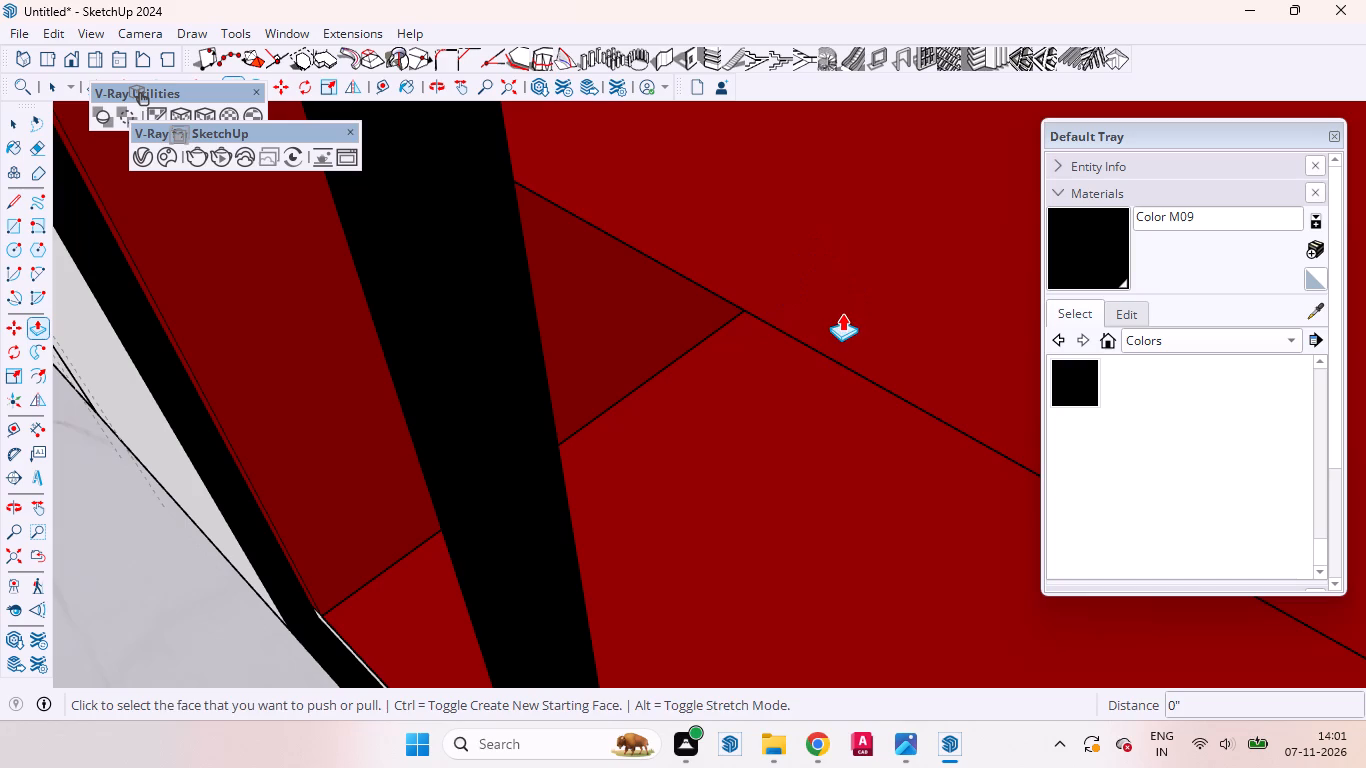
key("space")
left_click(789, 281)
double_click(764, 310)
left_click(783, 256)
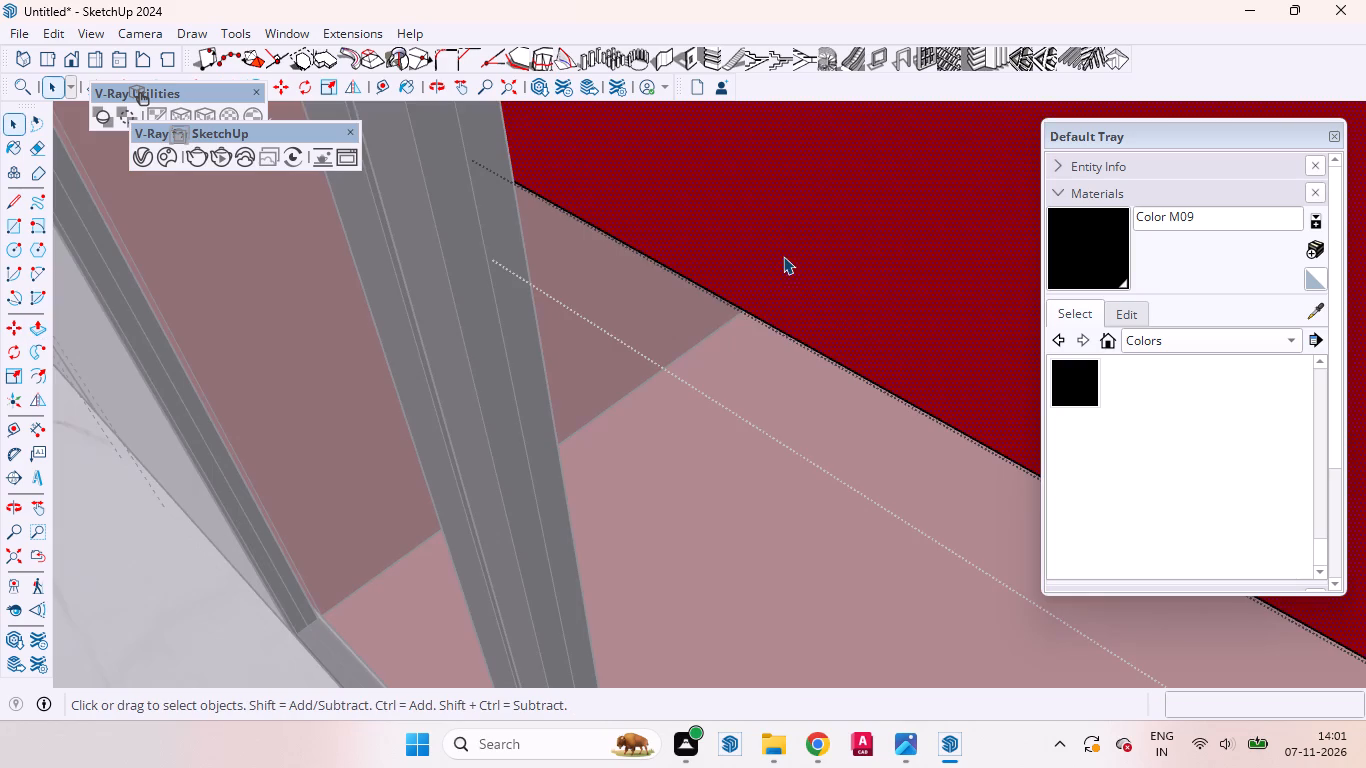
key("p")
left_click(798, 271)
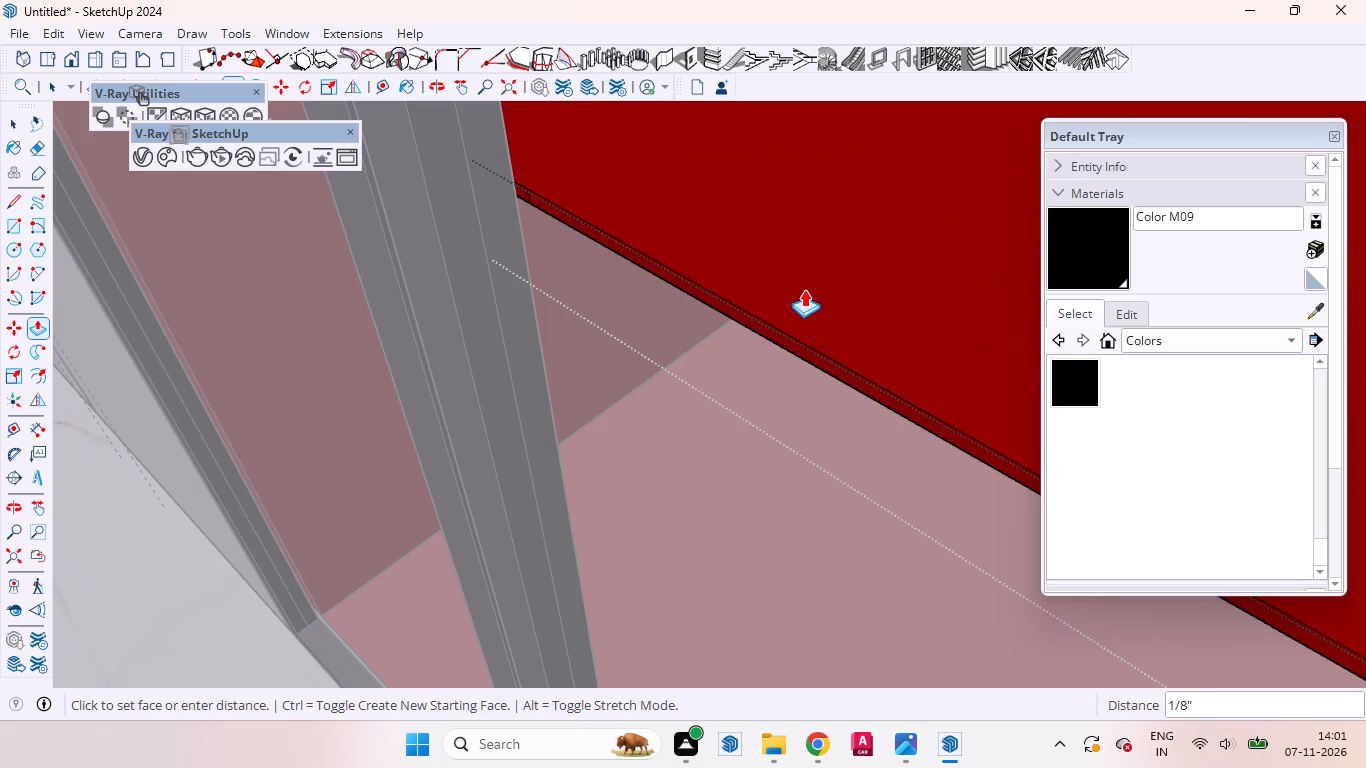
type("18mm")
key("Return")
key("space")
scroll(757, 347, "down", 12)
scroll(772, 262, "up", 1)
scroll(772, 262, "down", 4)
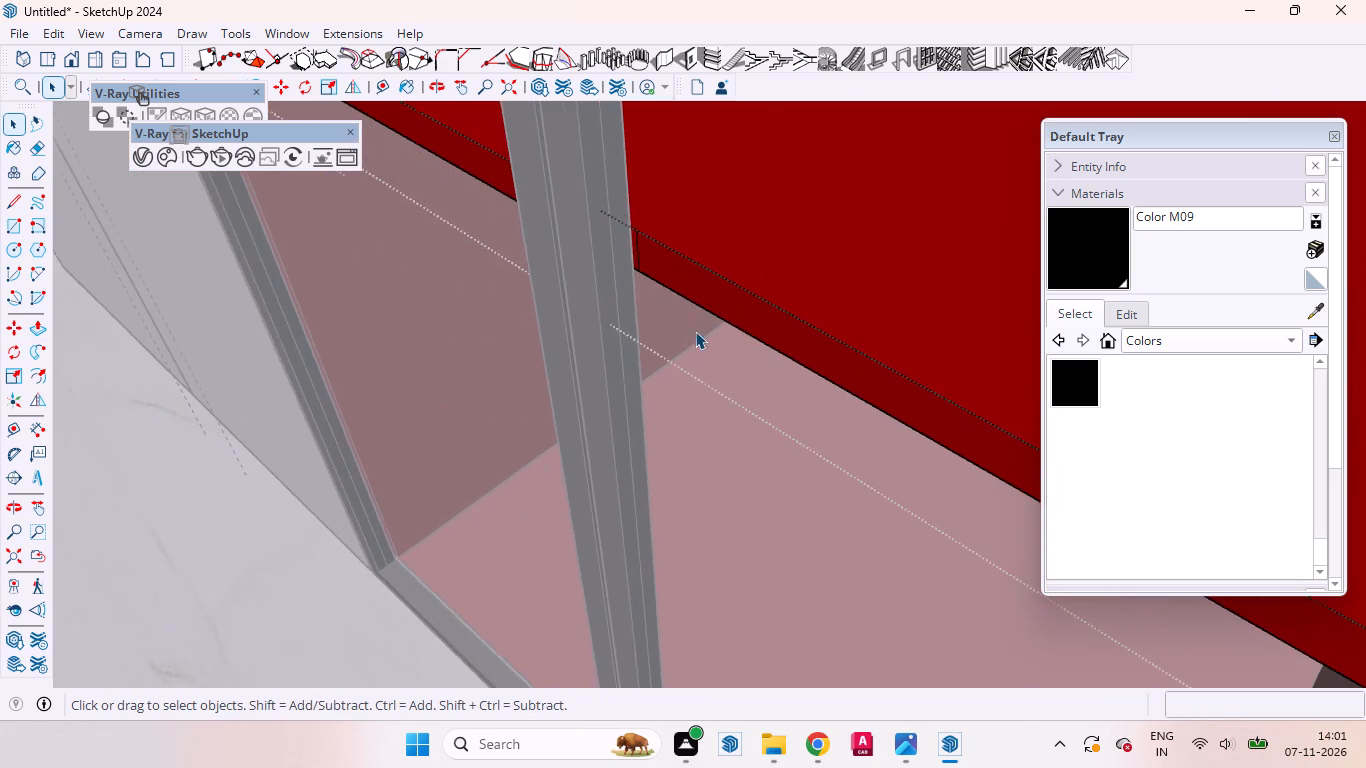
middle_click_drag(678, 343, 926, 282)
scroll(852, 309, "up", 1)
scroll(772, 351, "down", 9)
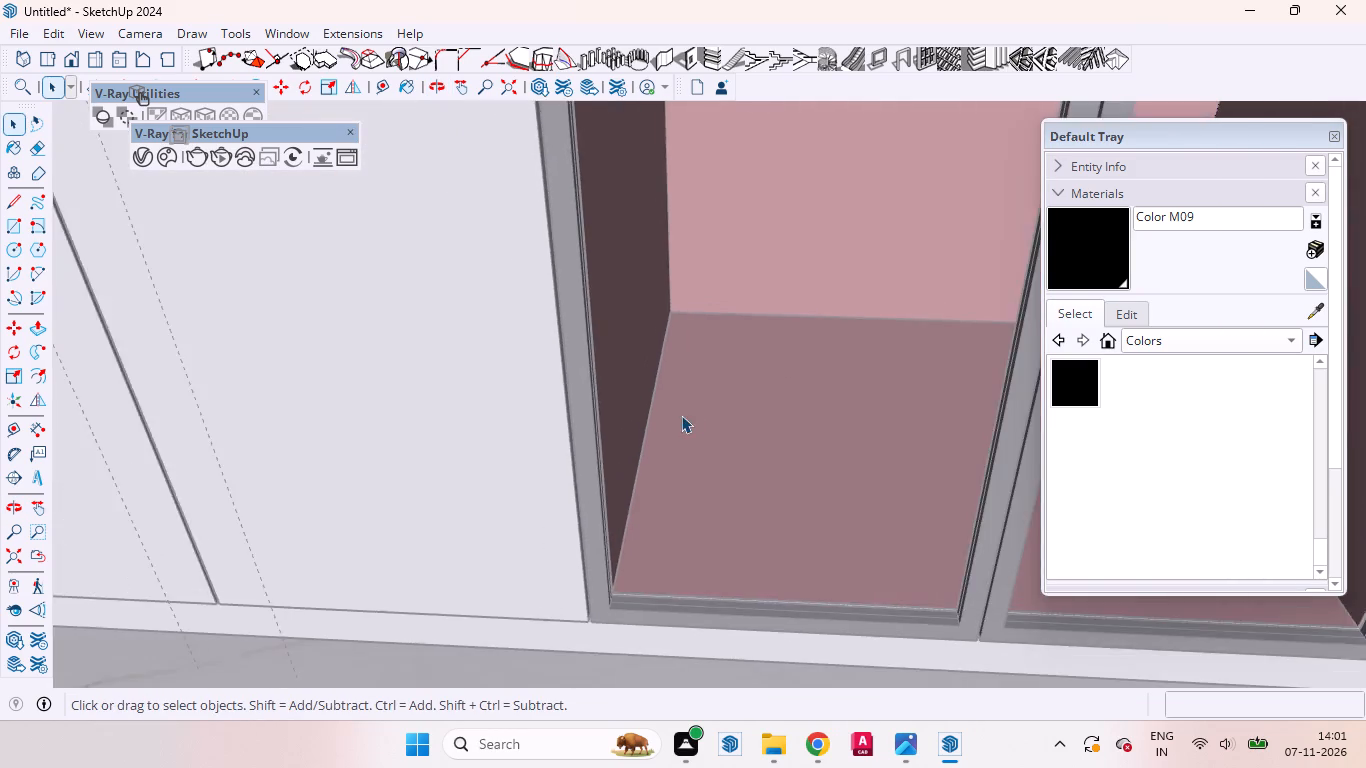
scroll(681, 415, "down", 7)
scroll(654, 428, "down", 20)
scroll(654, 428, "down", 2)
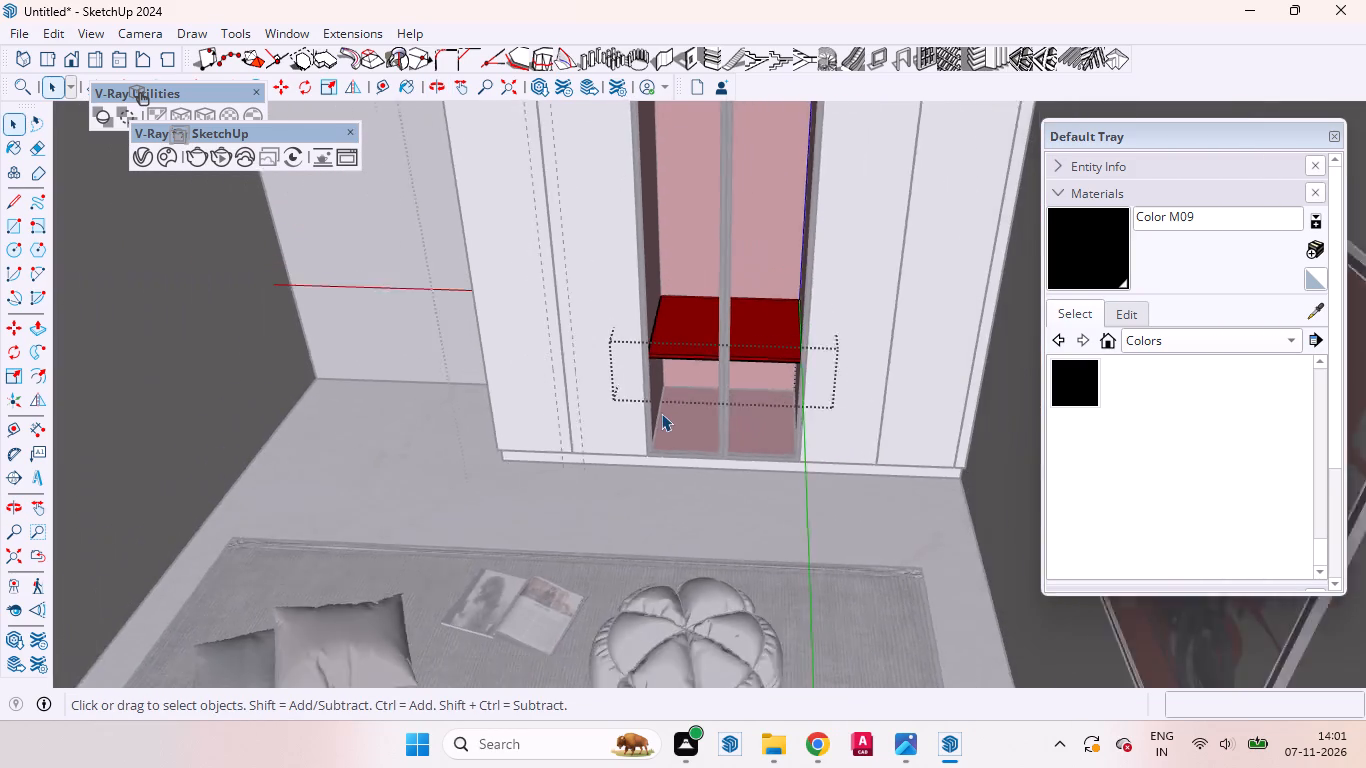
scroll(661, 413, "down", 4)
double_click(408, 272)
Copy the 18 mm shelf upward by about 1' 9" and repeat the copy with the array multiplier *4.
scroll(658, 328, "up", 5)
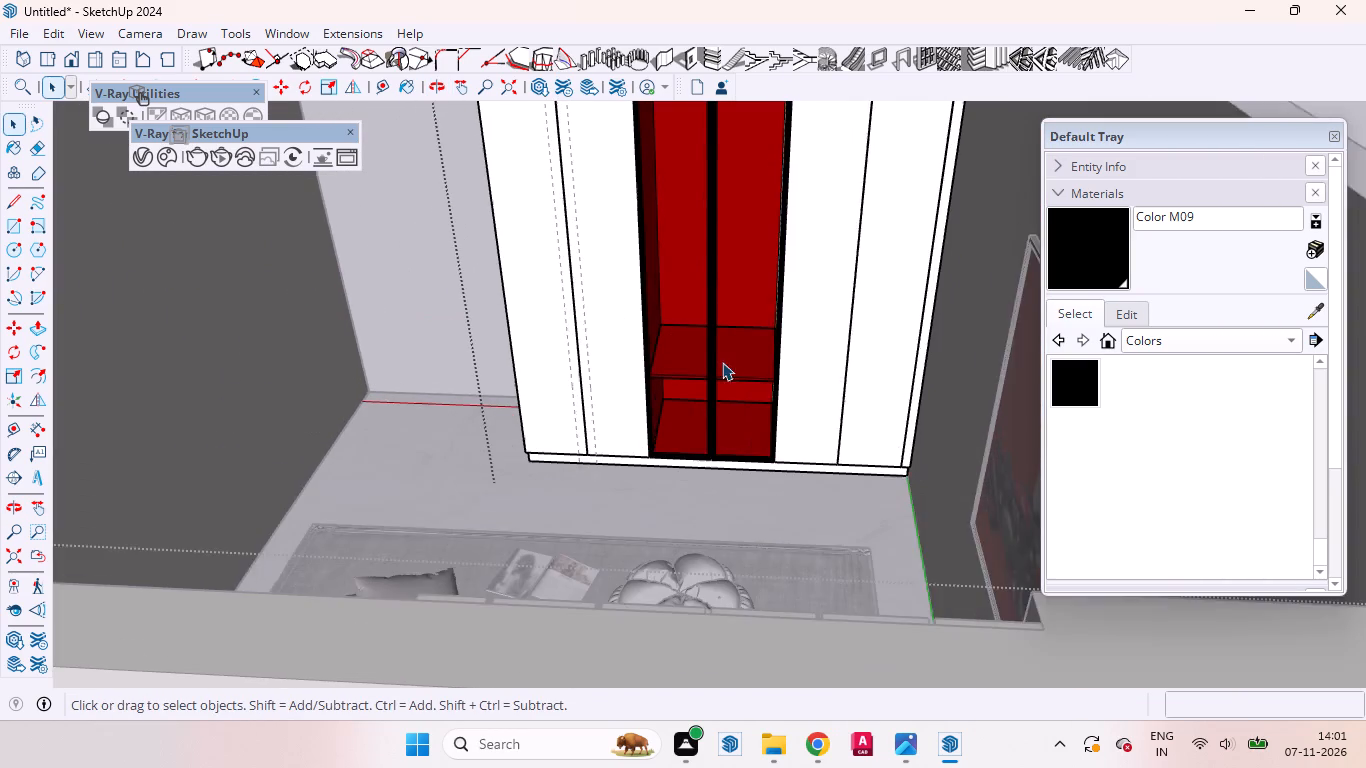
left_click(754, 362)
key("m")
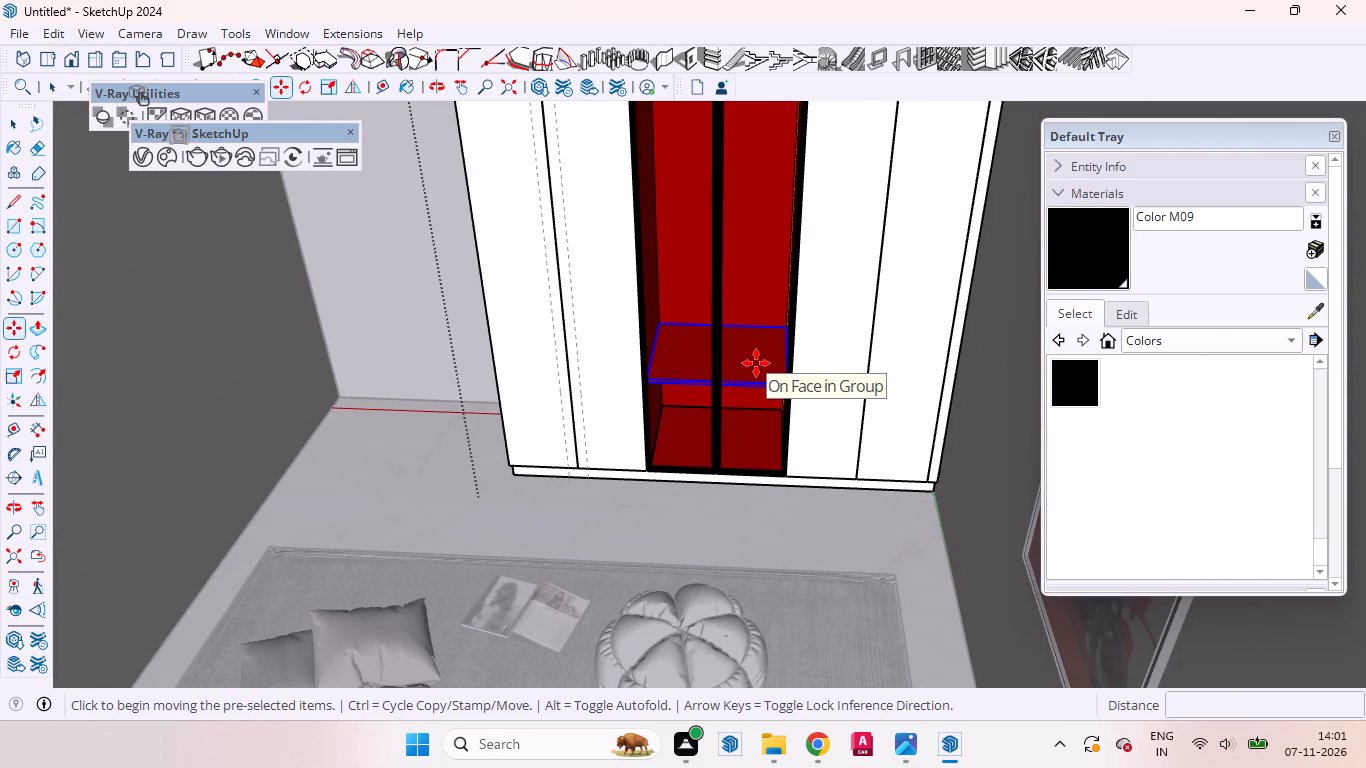
middle_click_drag(810, 338, 890, 378)
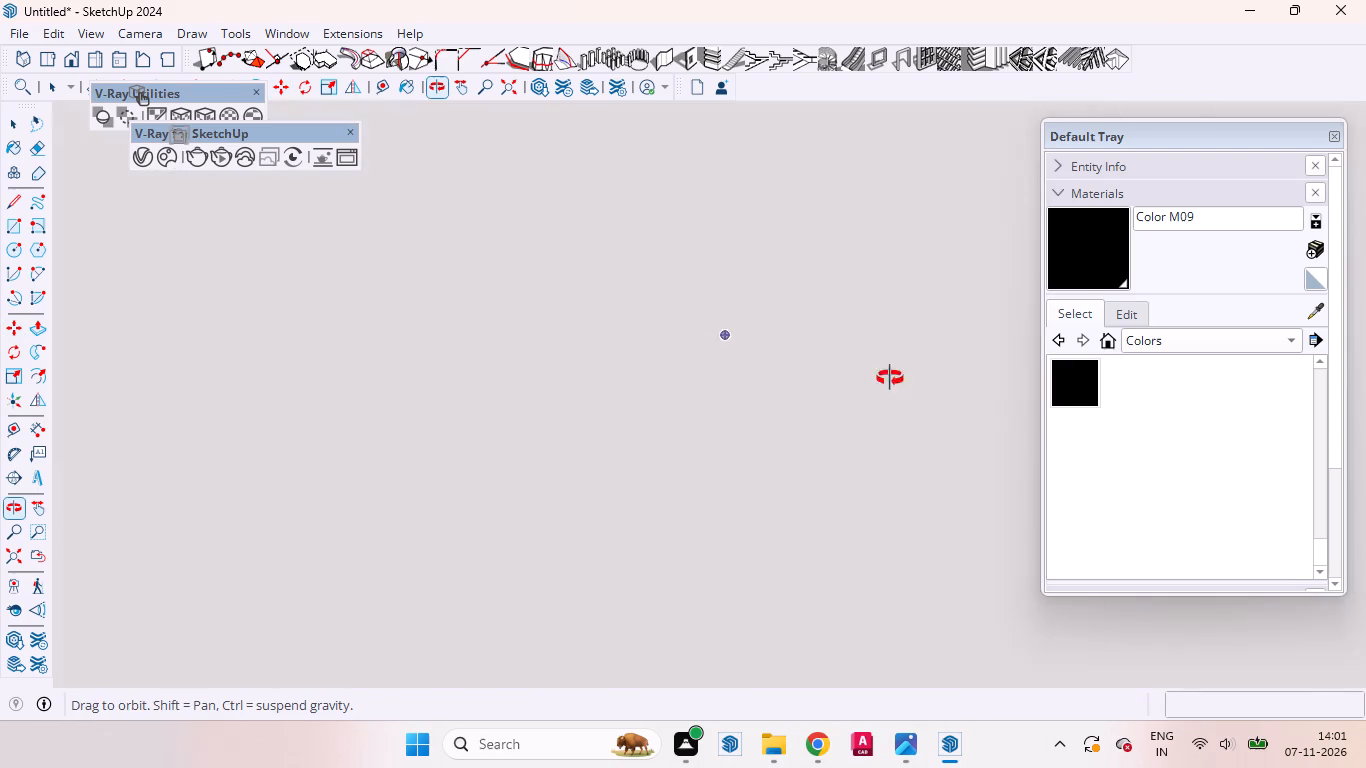
middle_click_drag(890, 378, 866, 414)
scroll(858, 399, "up", 1)
left_click(752, 276)
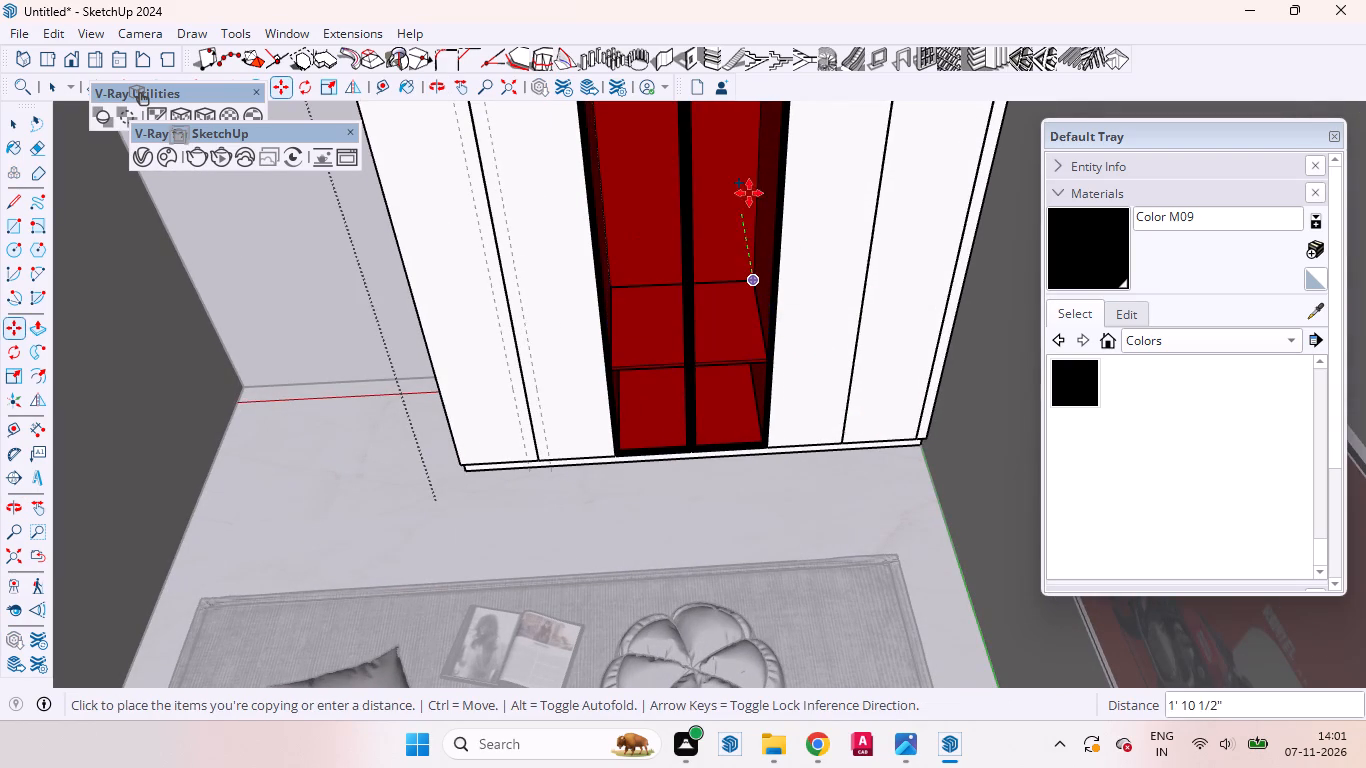
left_click(759, 178)
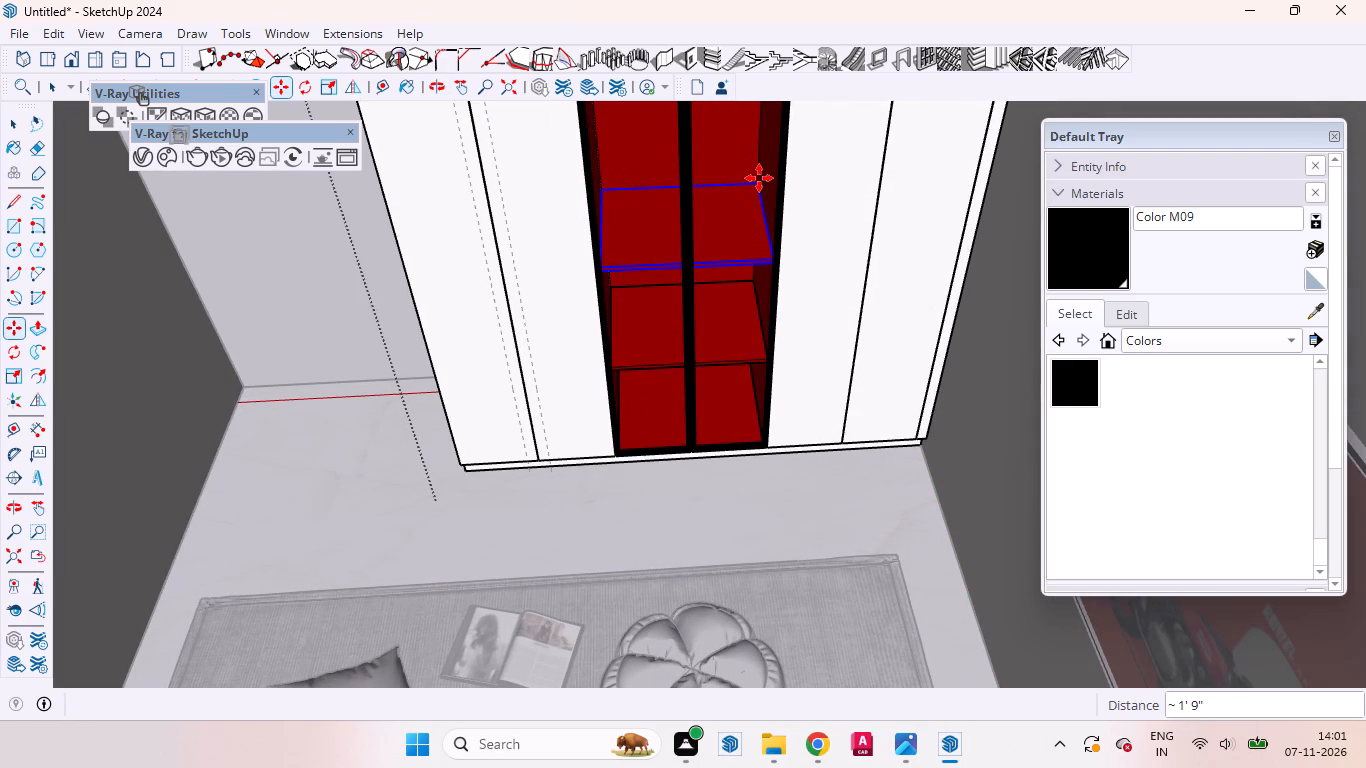
key("shift+asterisk")
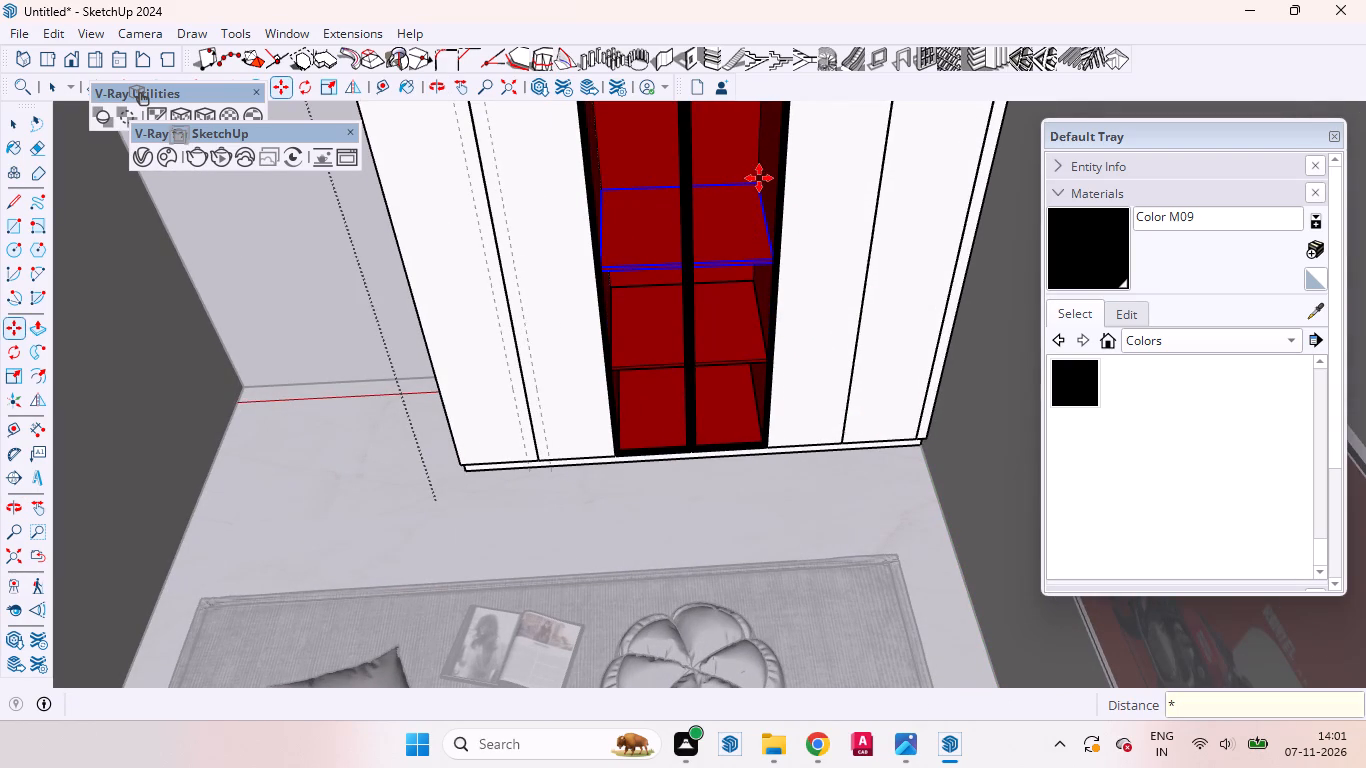
key("4")
key("Return")
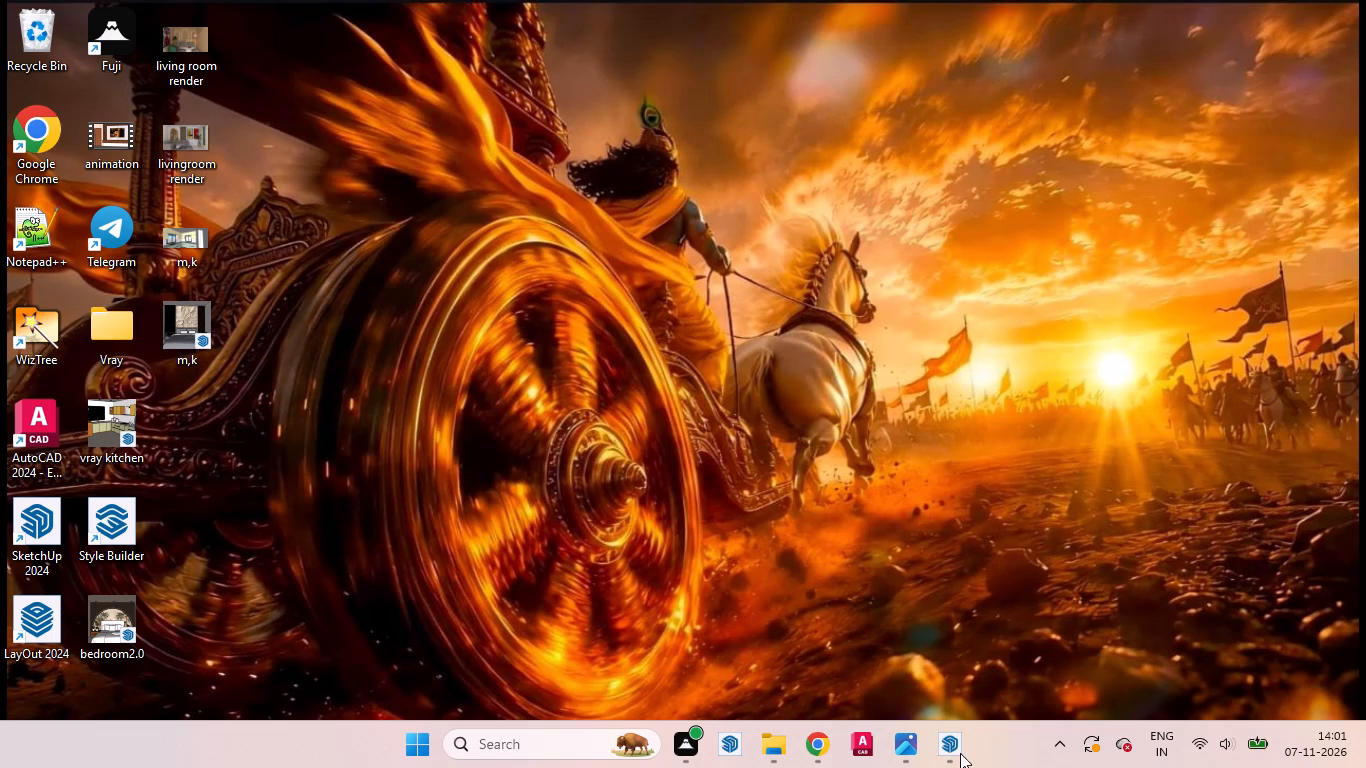
Switch back to SketchUp and remove the surplus topmost shelf copy directly under the wardrobe's top in the glass-door compartment.
left_click(957, 752)
key("space")
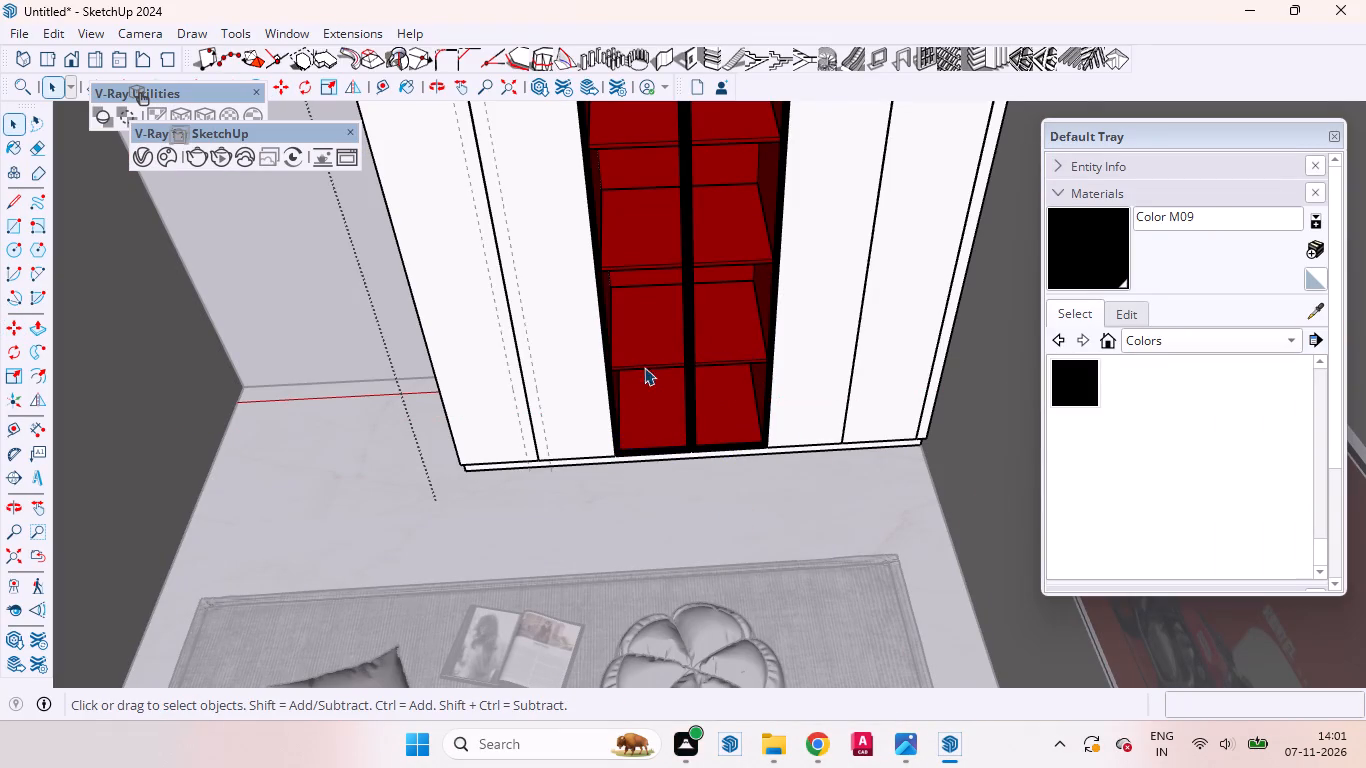
scroll(644, 457, "down", 8)
middle_click_drag(675, 326, 667, 242)
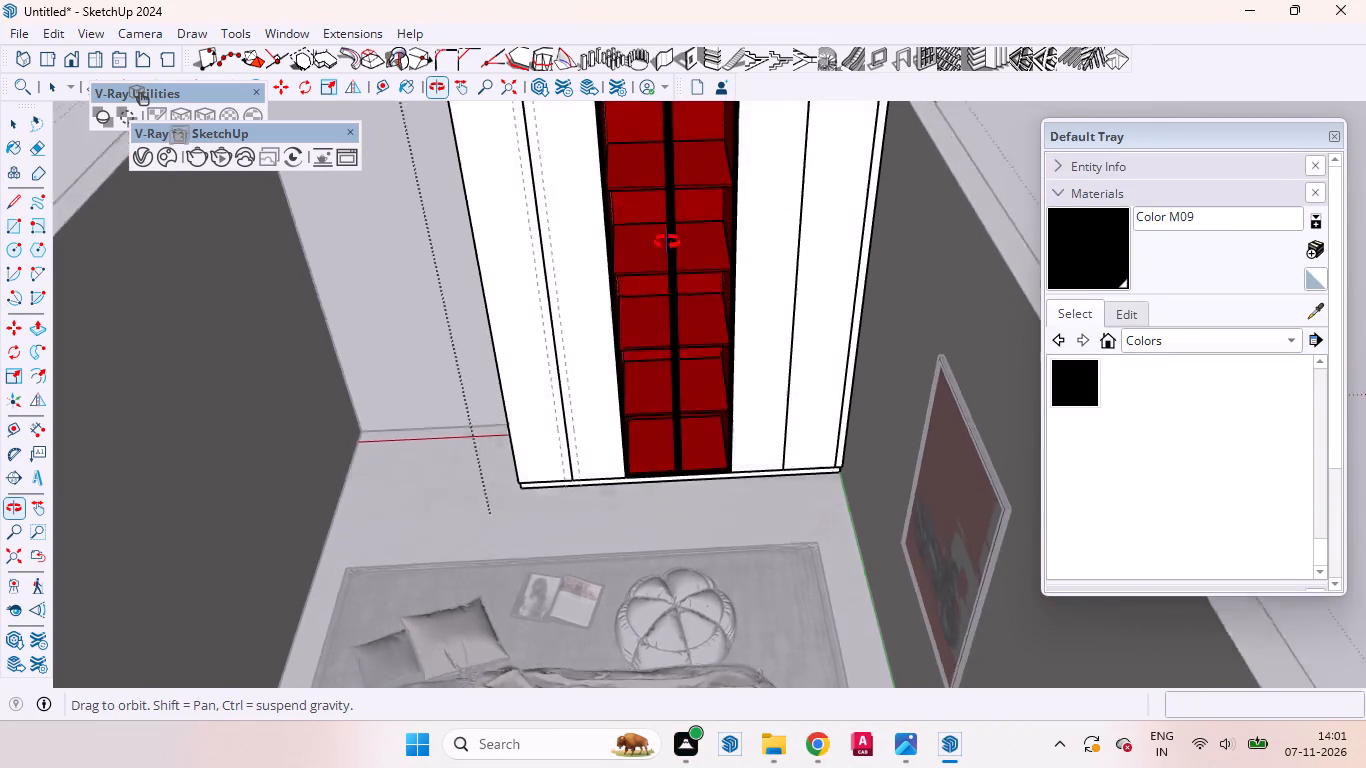
middle_click_drag(667, 242, 677, 270)
scroll(733, 474, "down", 6)
scroll(687, 152, "up", 5)
scroll(687, 152, "down", 1)
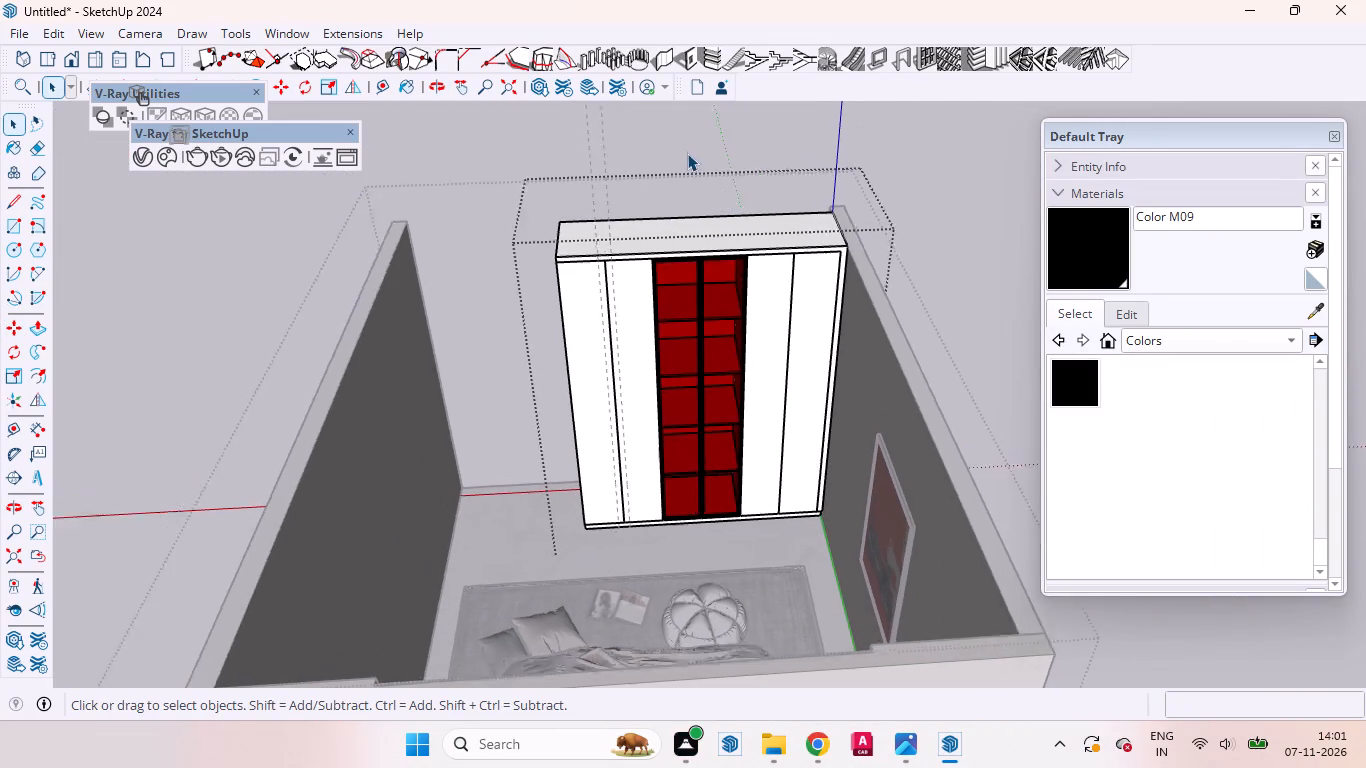
scroll(686, 204, "up", 18)
middle_click_drag(691, 258, 691, 203)
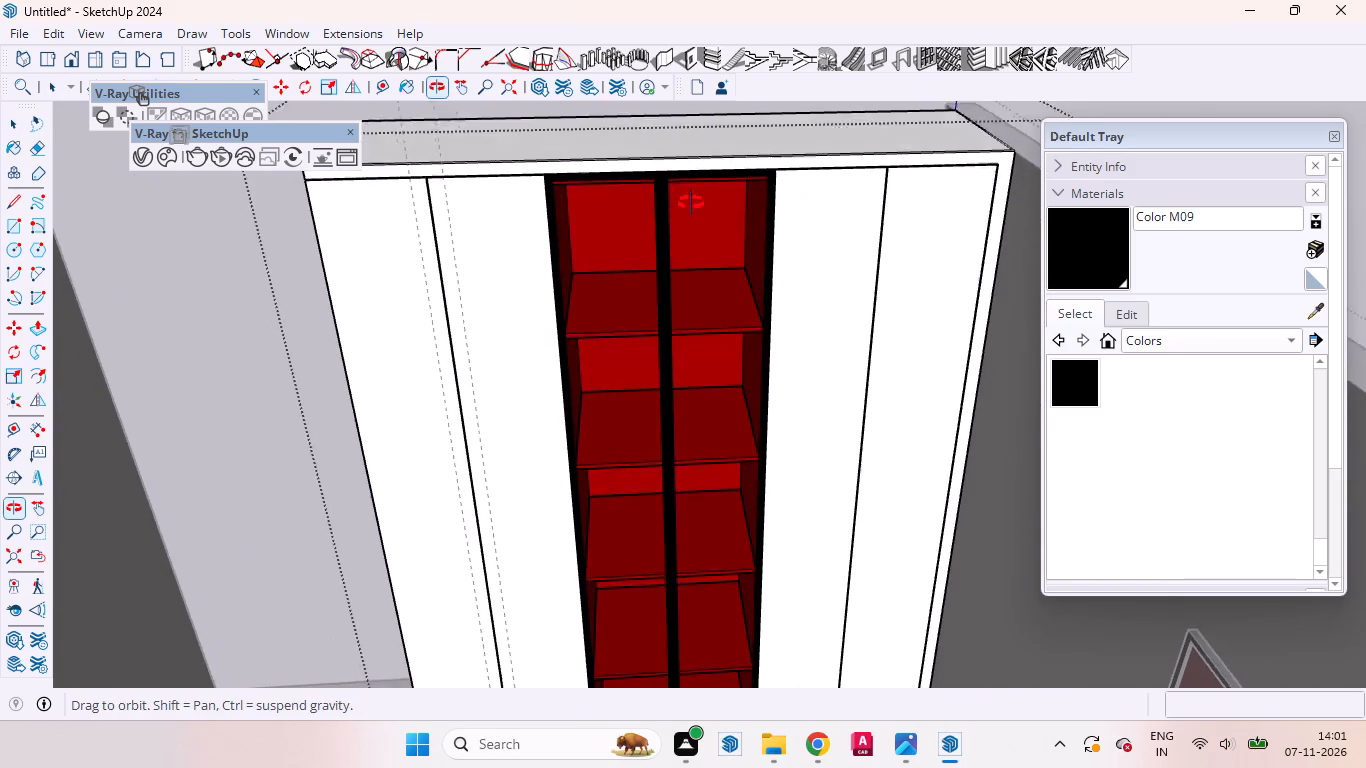
middle_click_drag(691, 203, 690, 199)
scroll(690, 163, "up", 7)
scroll(707, 145, "down", 1)
scroll(707, 145, "up", 13)
middle_click_drag(733, 241, 731, 234)
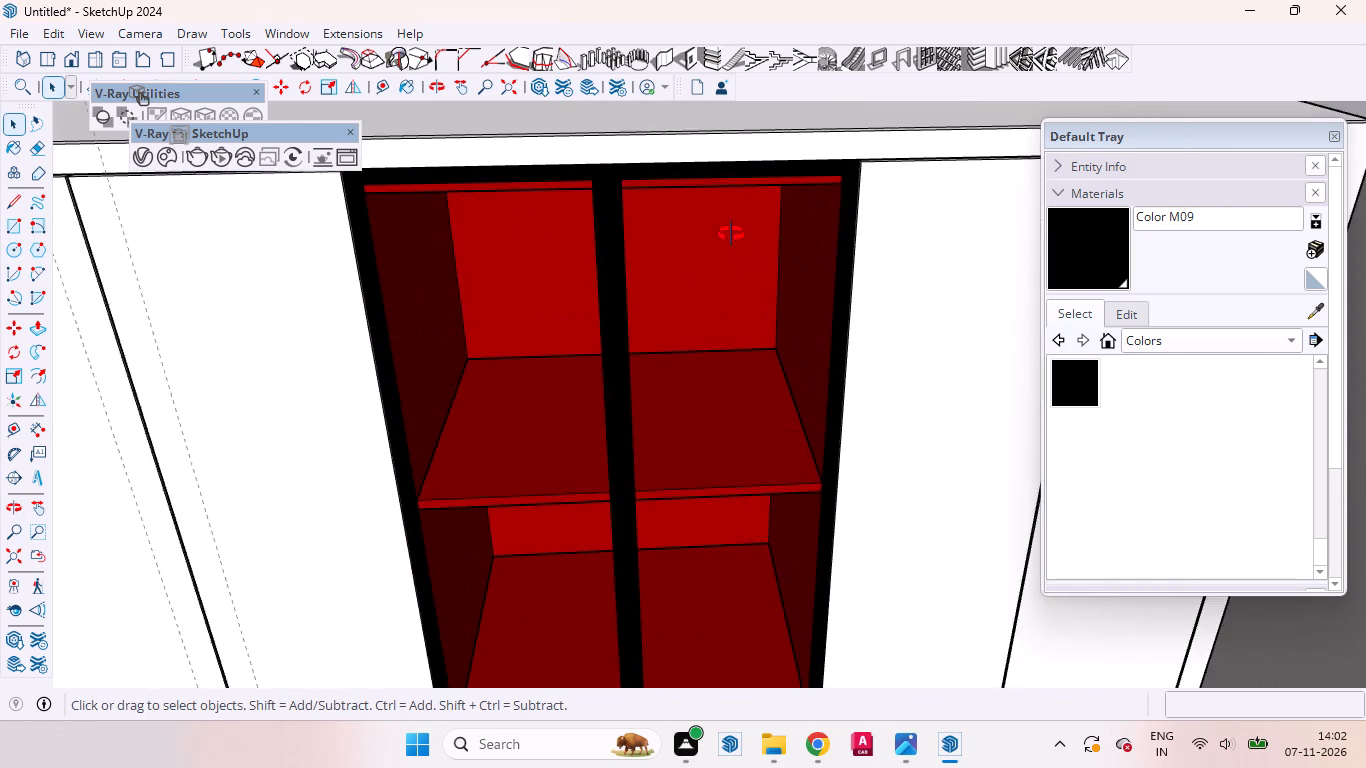
middle_click_drag(731, 234, 721, 165)
scroll(727, 196, "up", 1)
scroll(790, 384, "down", 3)
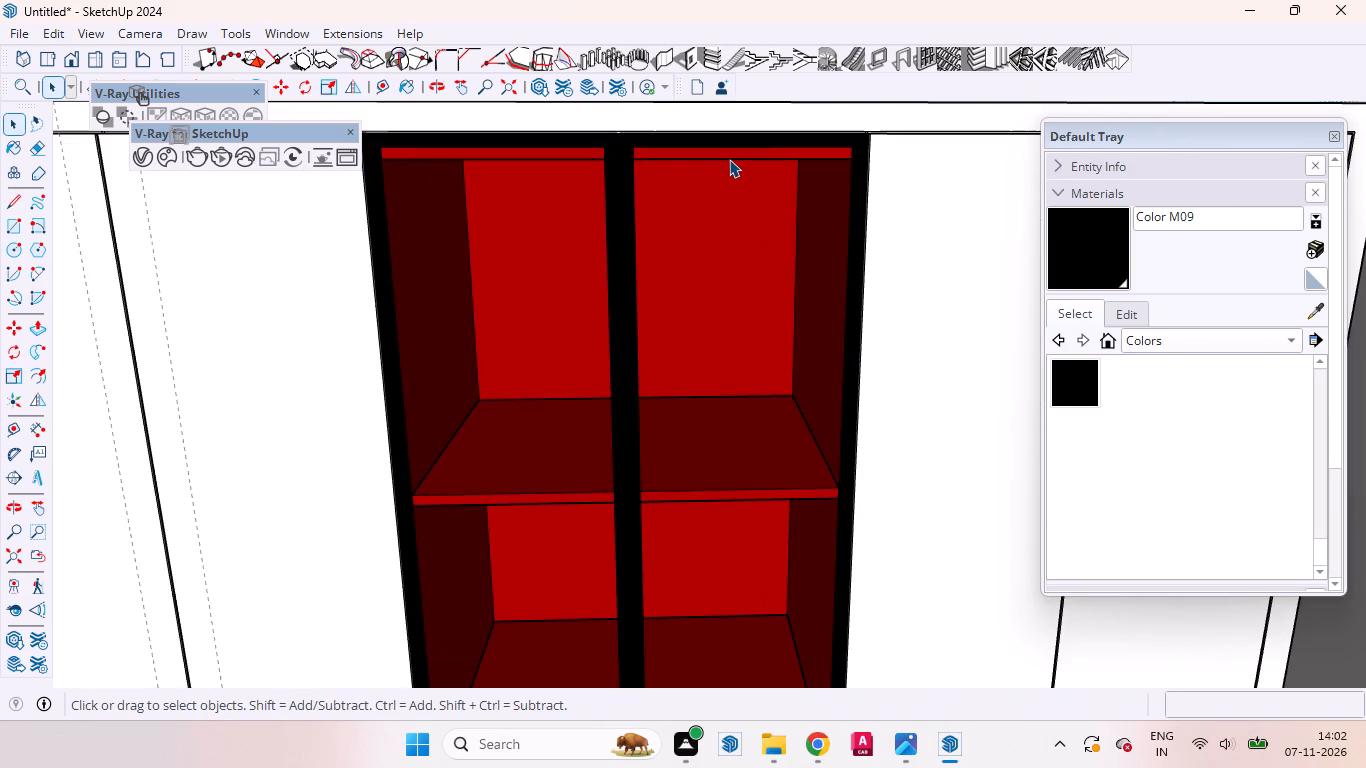
left_click(729, 159)
right_click(729, 159)
left_click(795, 204)
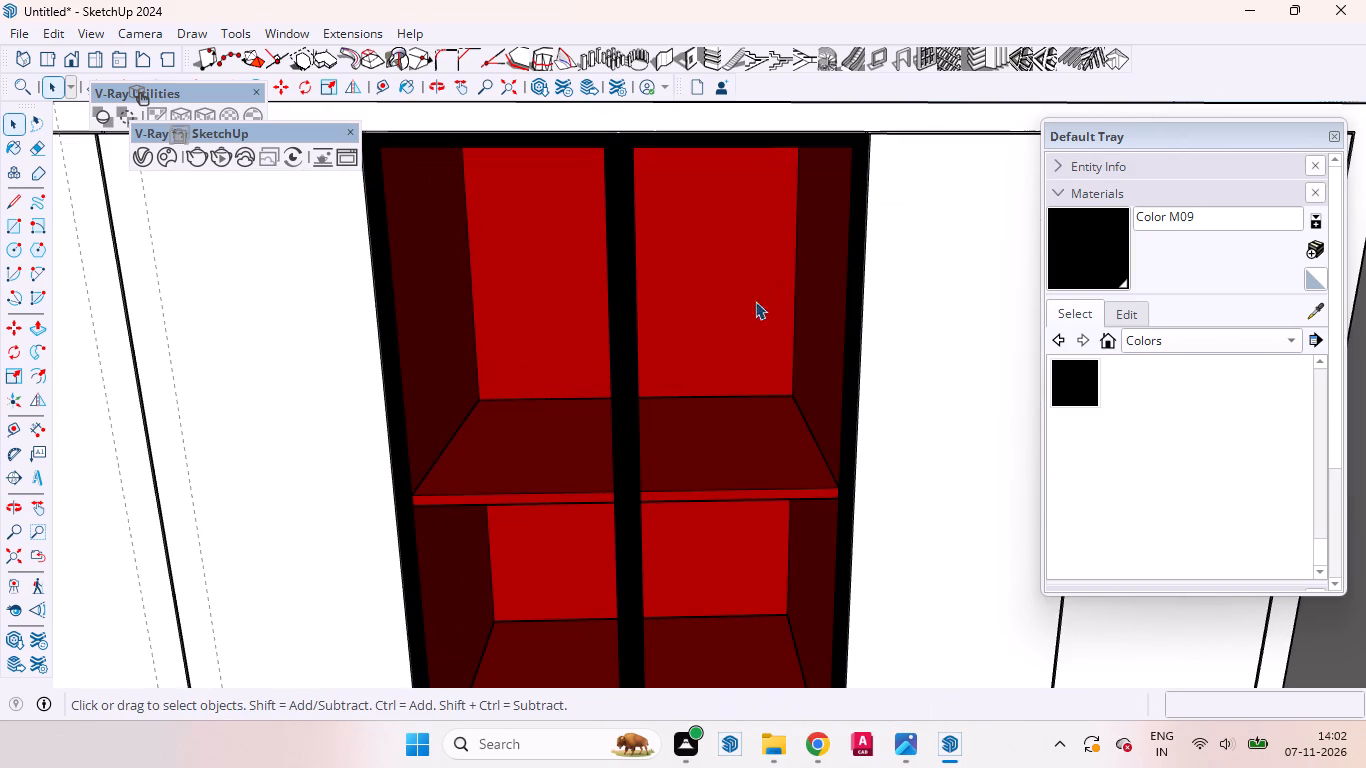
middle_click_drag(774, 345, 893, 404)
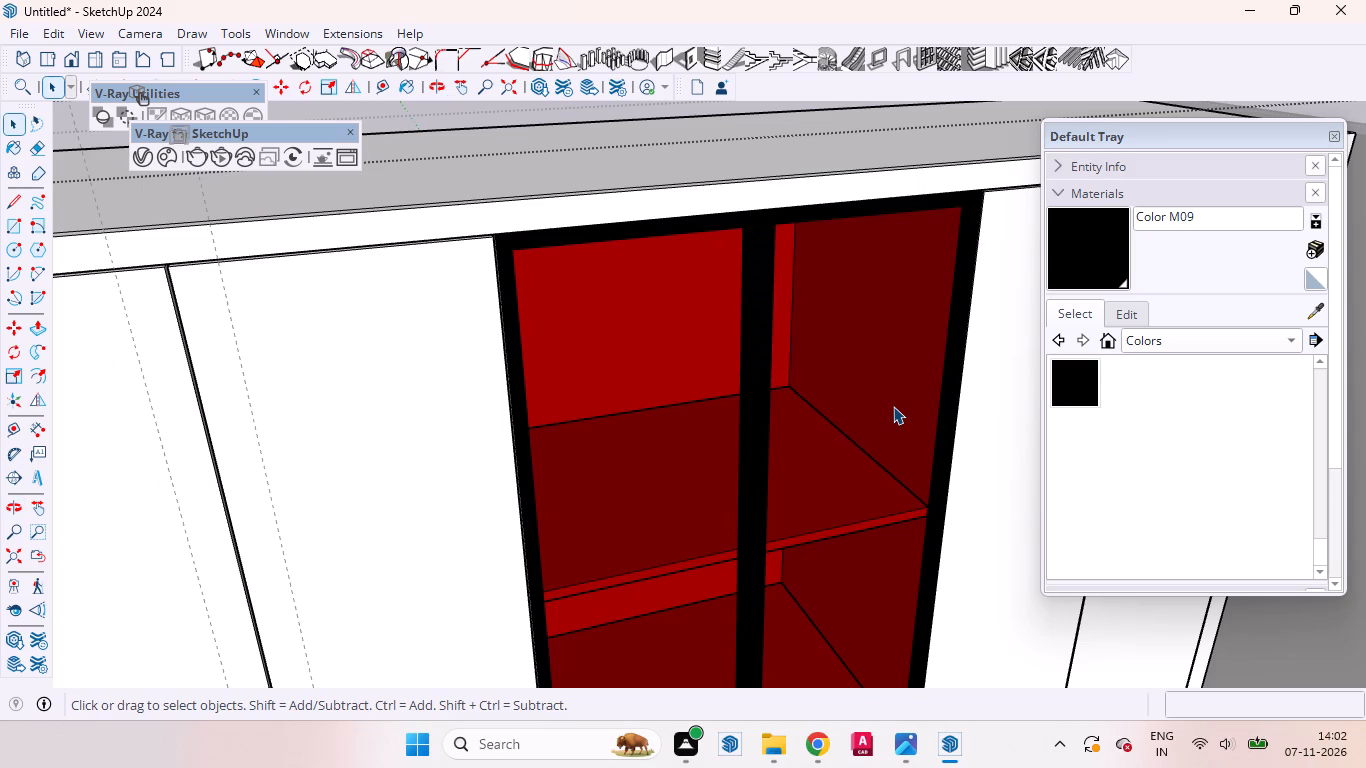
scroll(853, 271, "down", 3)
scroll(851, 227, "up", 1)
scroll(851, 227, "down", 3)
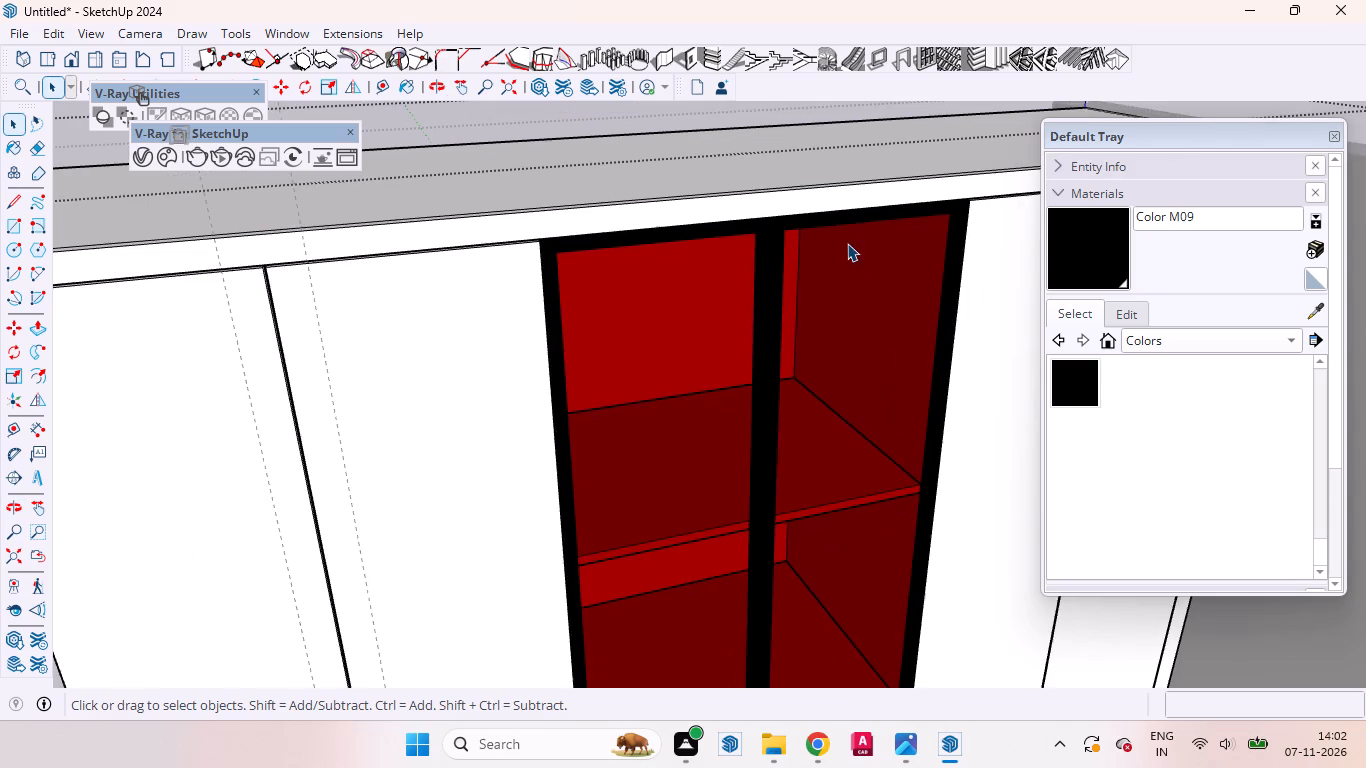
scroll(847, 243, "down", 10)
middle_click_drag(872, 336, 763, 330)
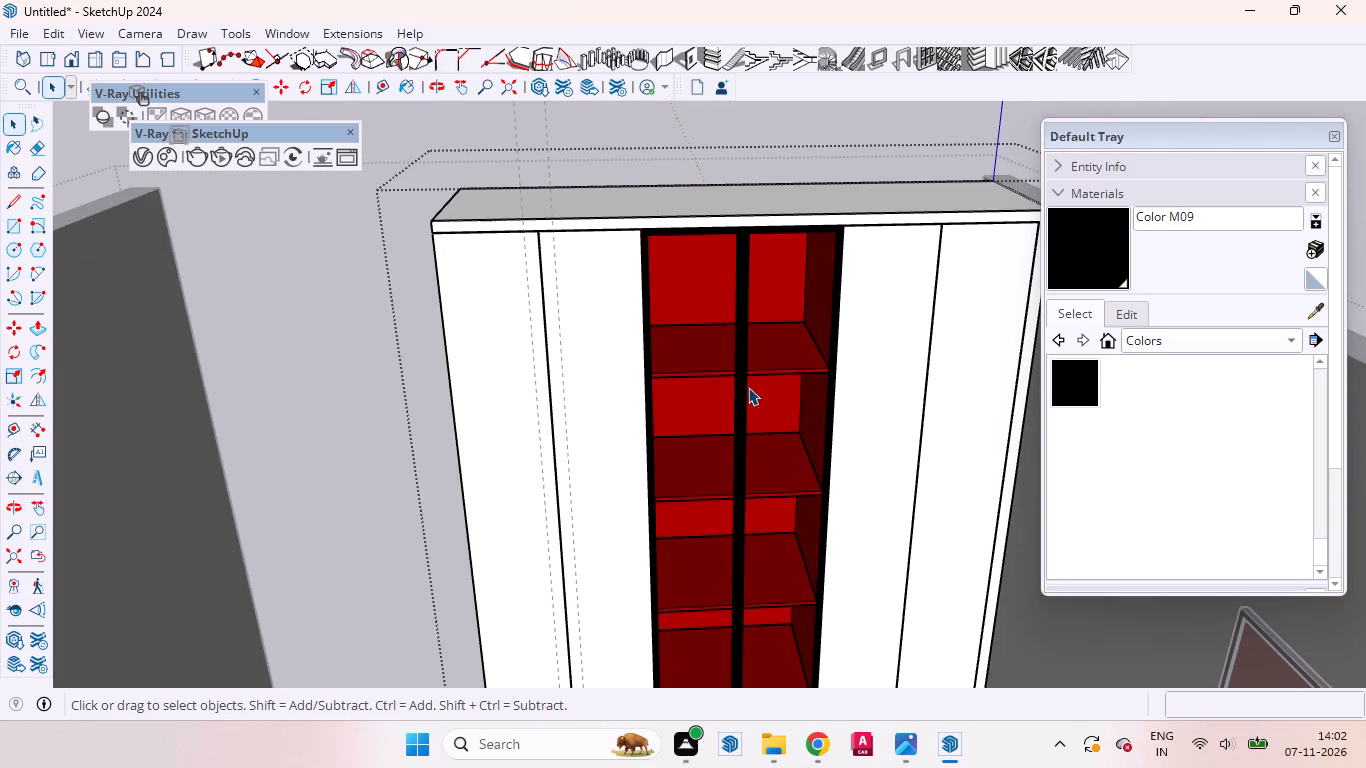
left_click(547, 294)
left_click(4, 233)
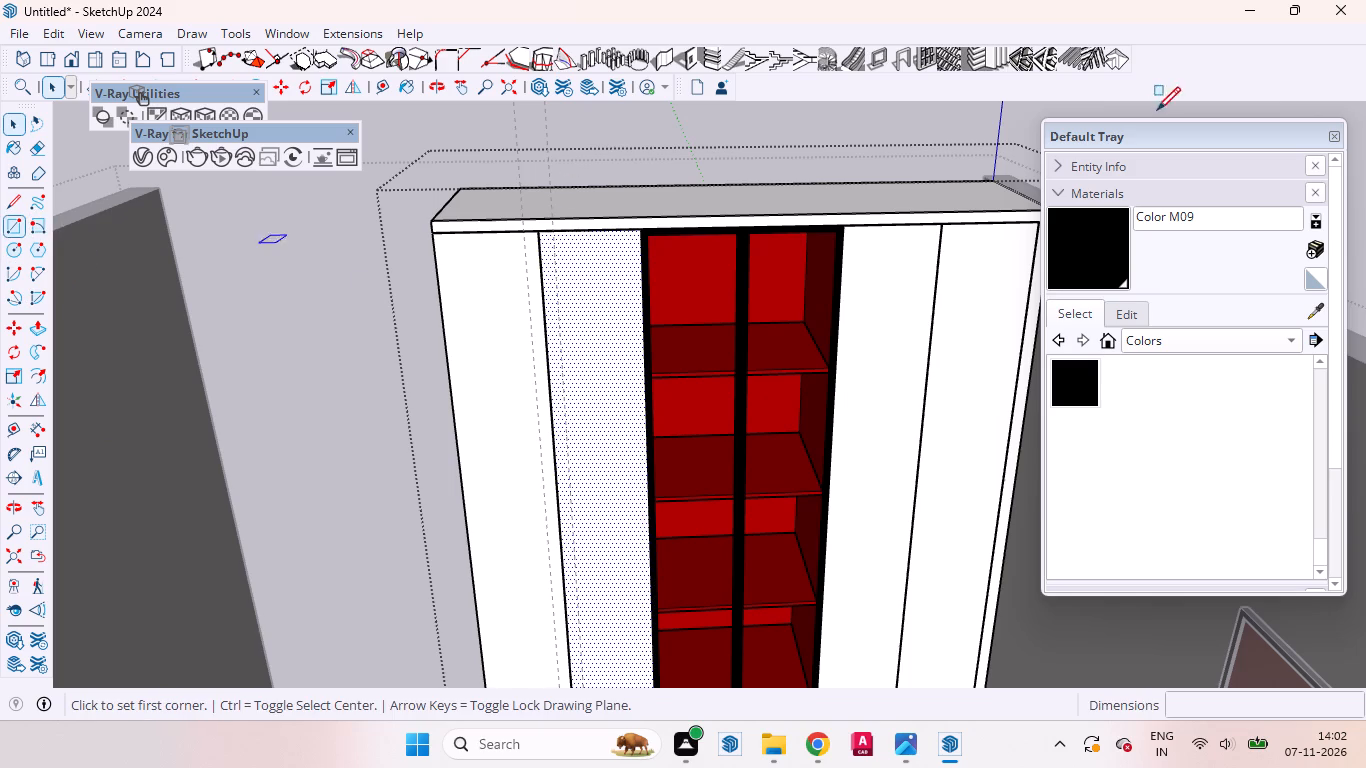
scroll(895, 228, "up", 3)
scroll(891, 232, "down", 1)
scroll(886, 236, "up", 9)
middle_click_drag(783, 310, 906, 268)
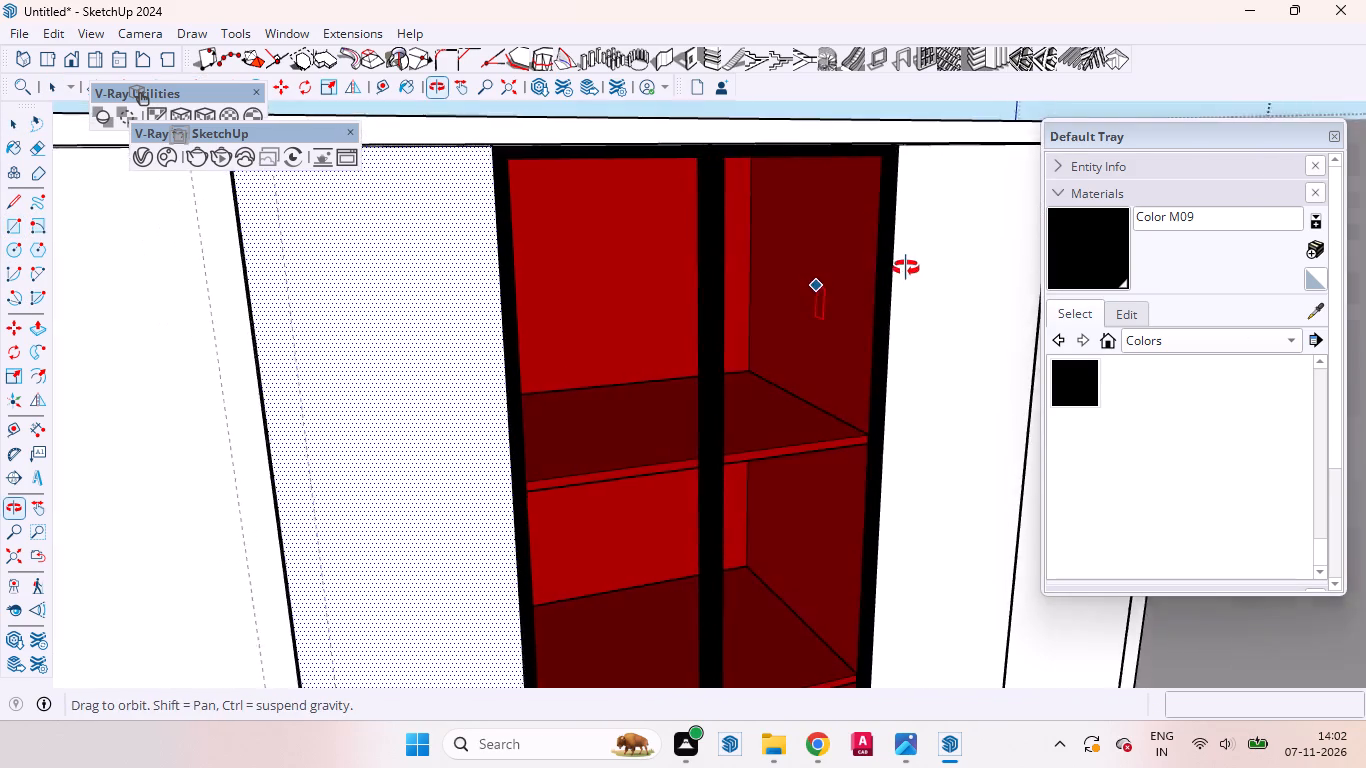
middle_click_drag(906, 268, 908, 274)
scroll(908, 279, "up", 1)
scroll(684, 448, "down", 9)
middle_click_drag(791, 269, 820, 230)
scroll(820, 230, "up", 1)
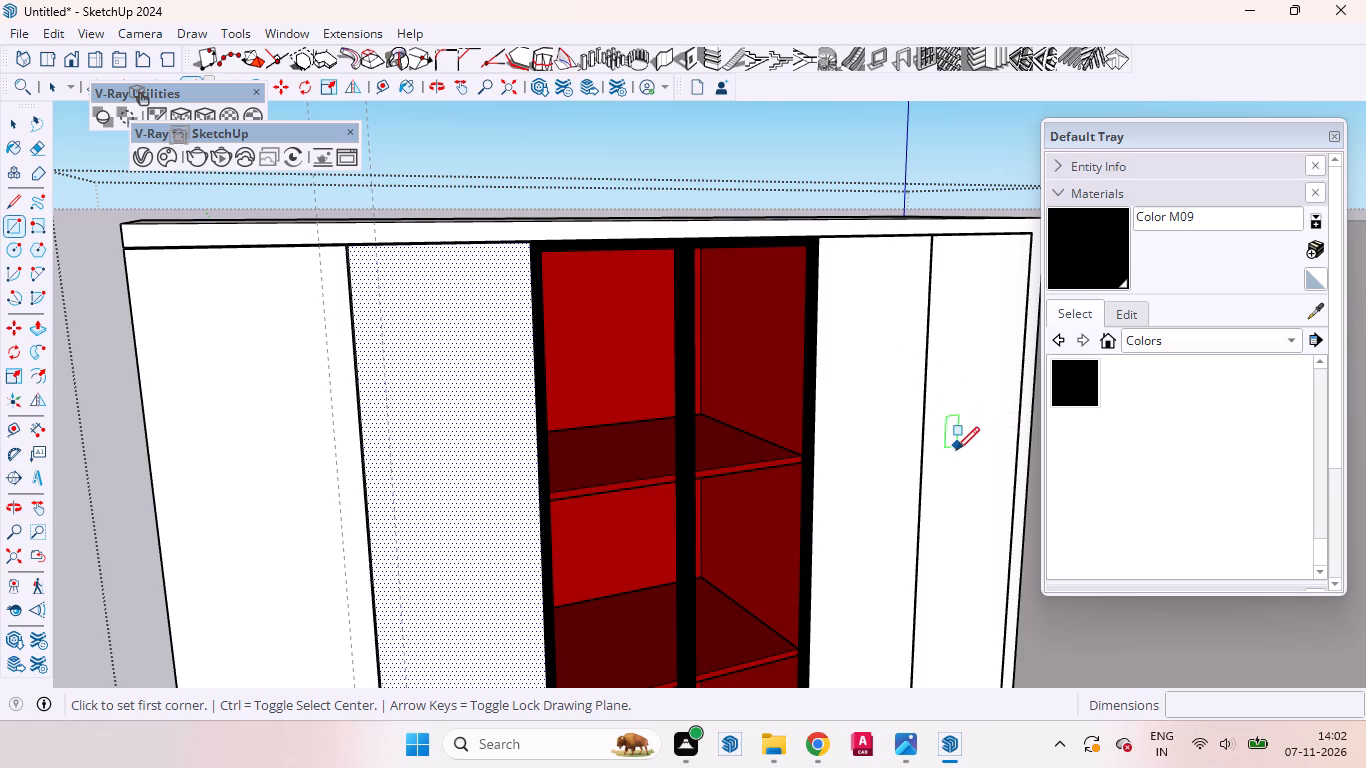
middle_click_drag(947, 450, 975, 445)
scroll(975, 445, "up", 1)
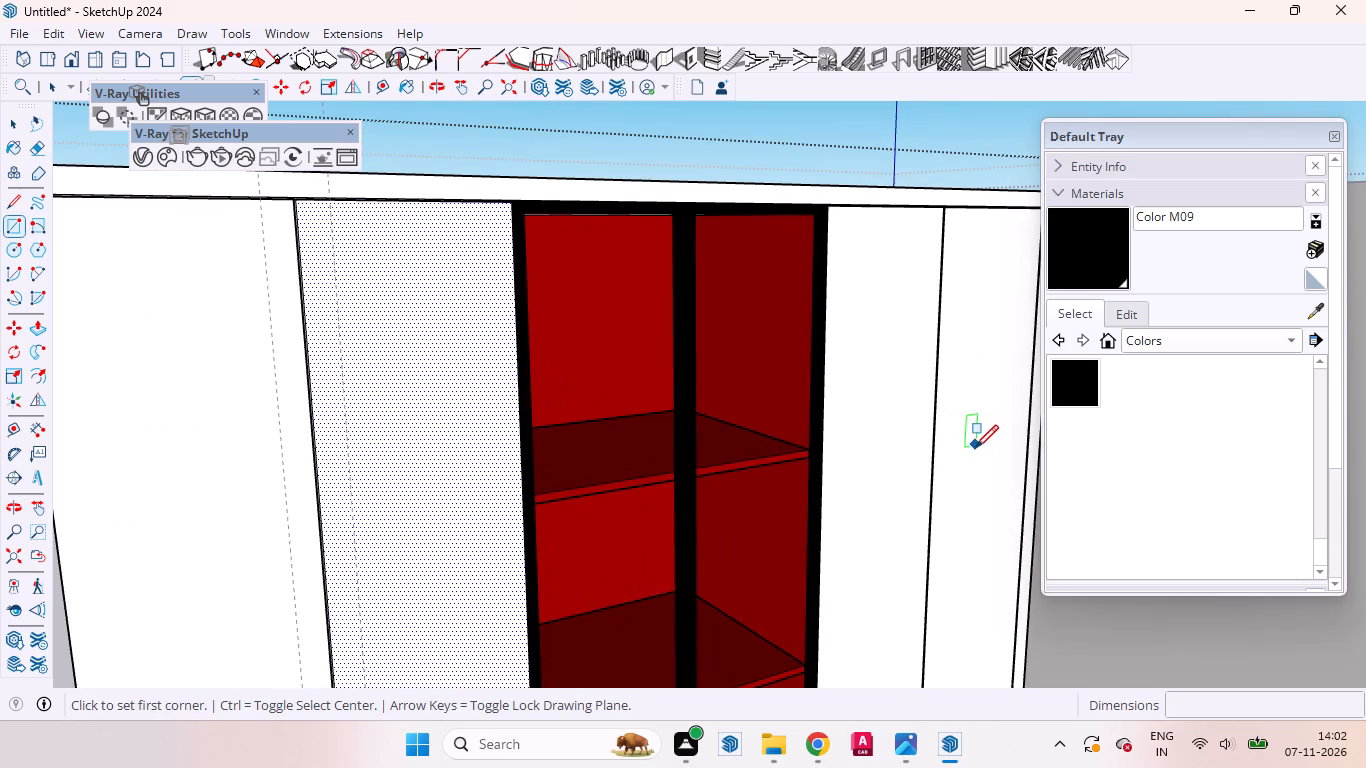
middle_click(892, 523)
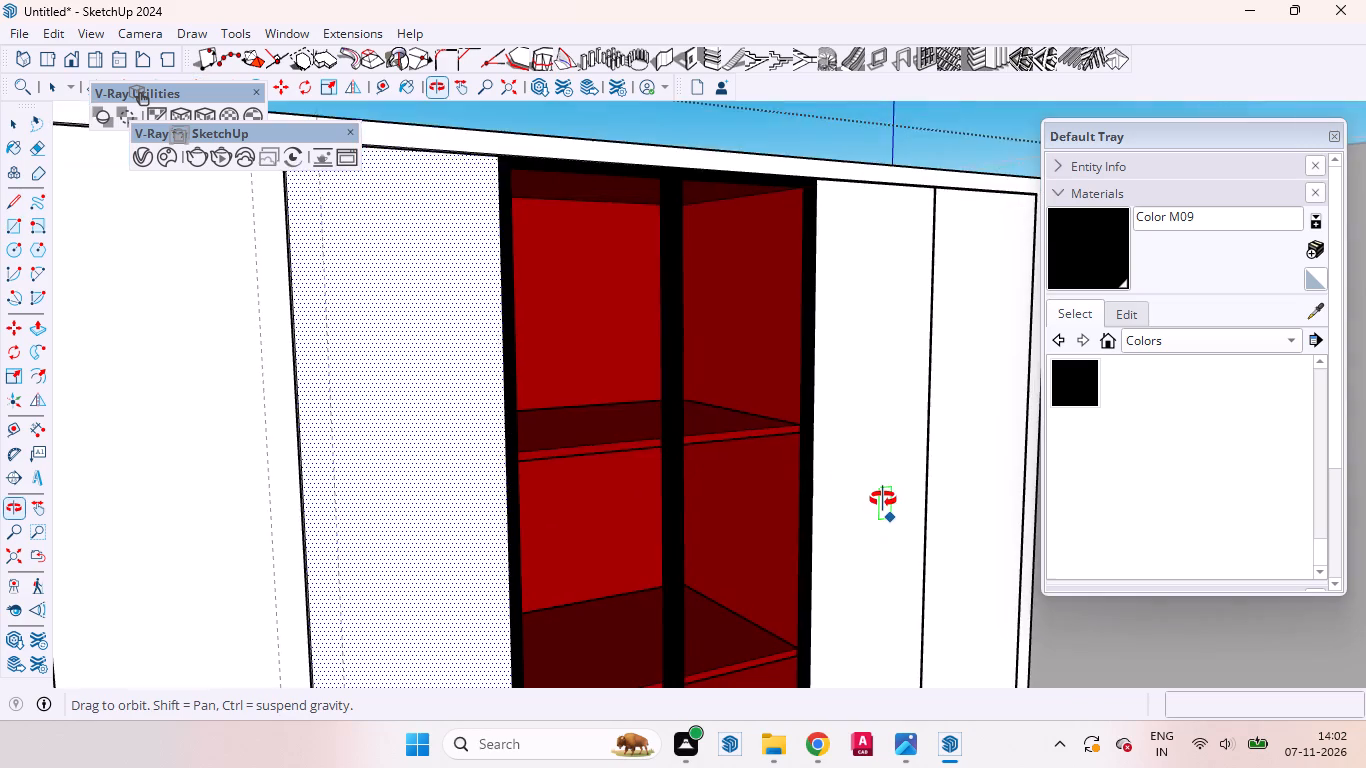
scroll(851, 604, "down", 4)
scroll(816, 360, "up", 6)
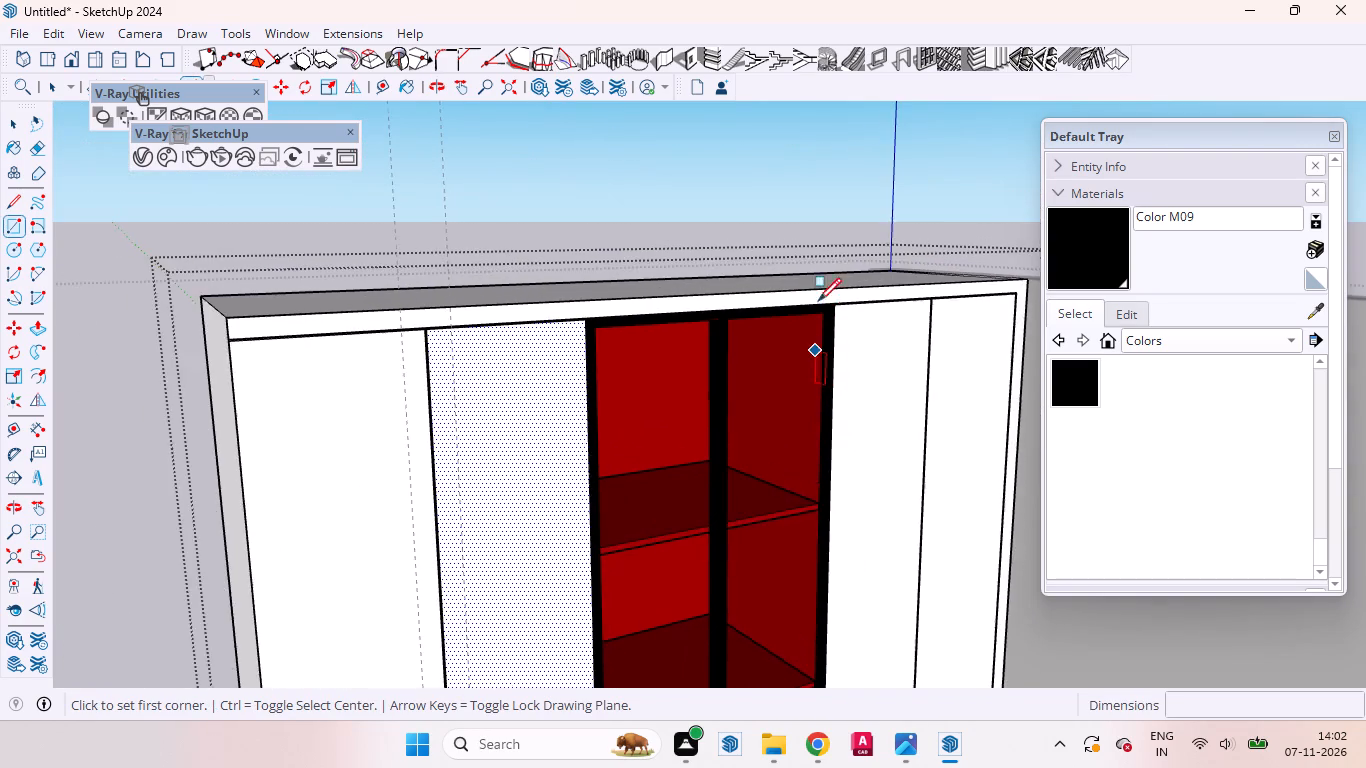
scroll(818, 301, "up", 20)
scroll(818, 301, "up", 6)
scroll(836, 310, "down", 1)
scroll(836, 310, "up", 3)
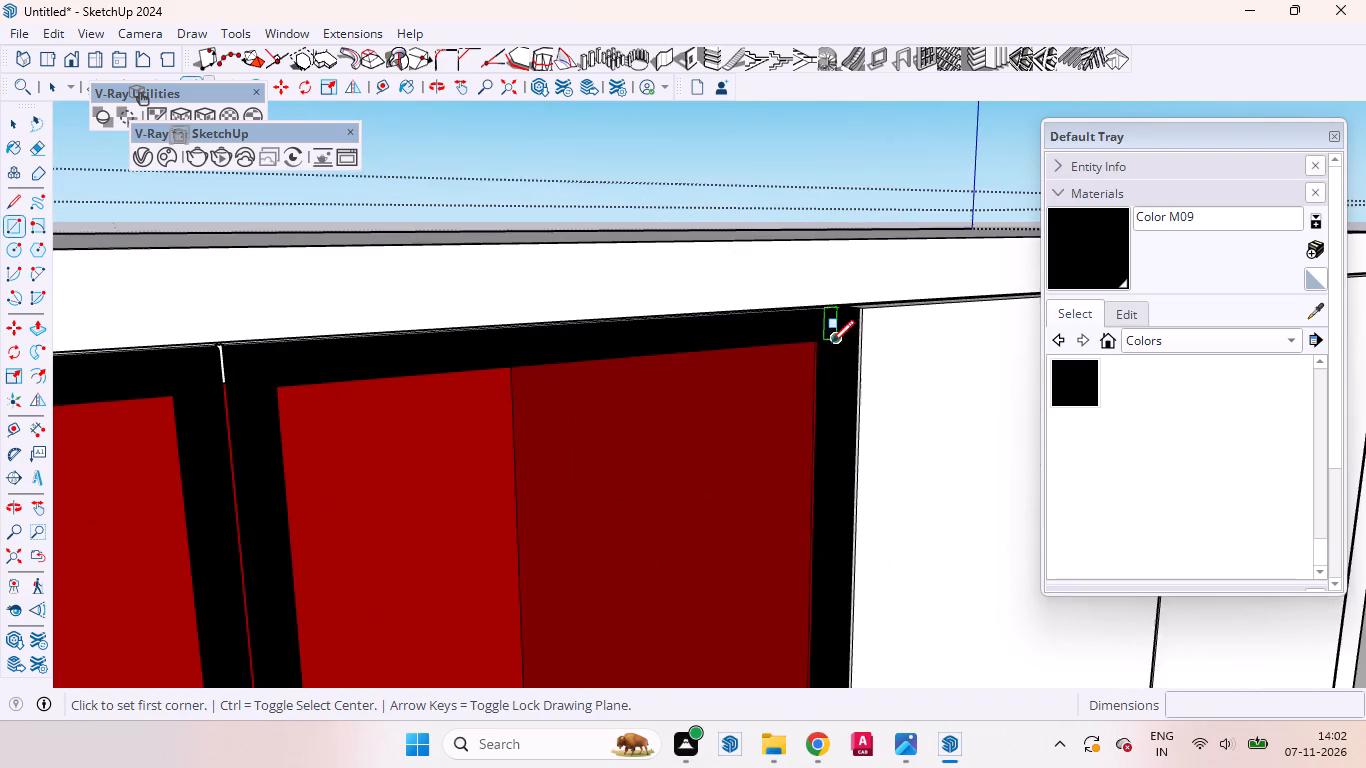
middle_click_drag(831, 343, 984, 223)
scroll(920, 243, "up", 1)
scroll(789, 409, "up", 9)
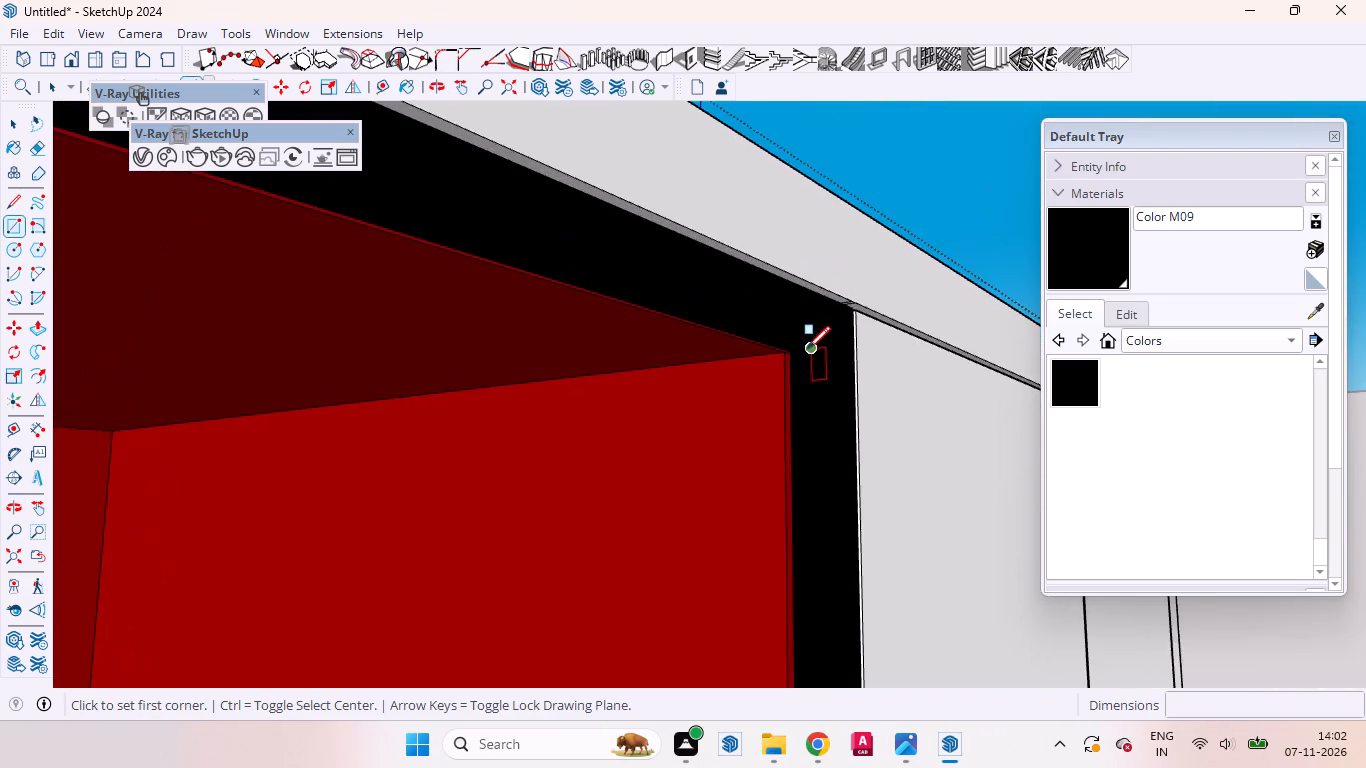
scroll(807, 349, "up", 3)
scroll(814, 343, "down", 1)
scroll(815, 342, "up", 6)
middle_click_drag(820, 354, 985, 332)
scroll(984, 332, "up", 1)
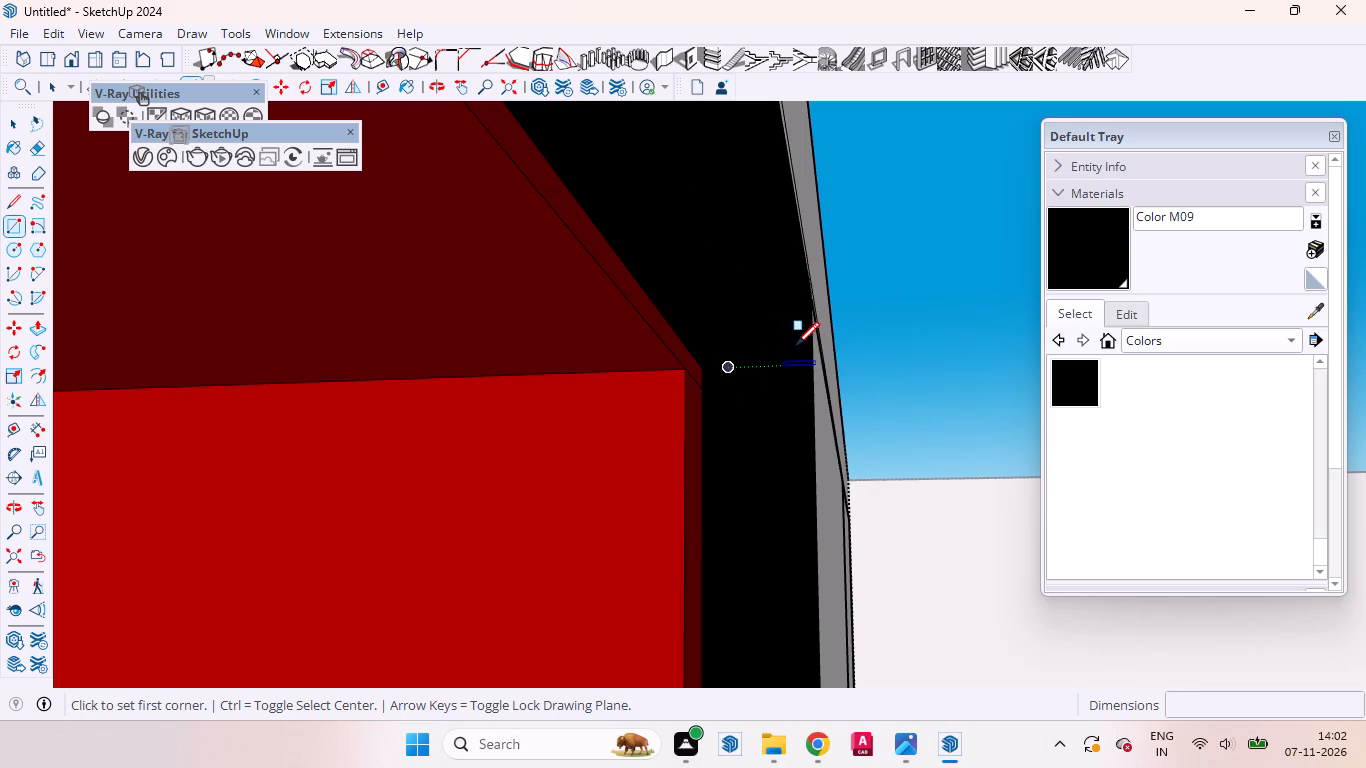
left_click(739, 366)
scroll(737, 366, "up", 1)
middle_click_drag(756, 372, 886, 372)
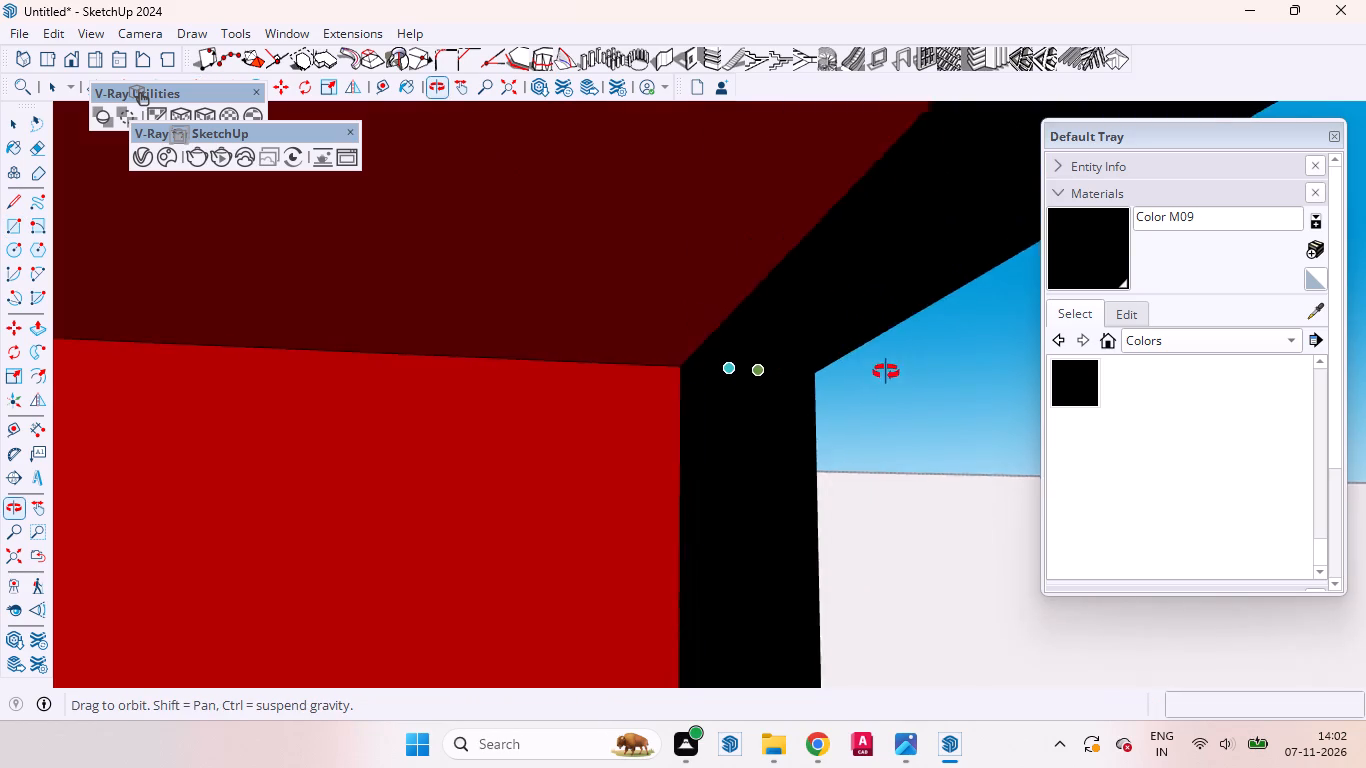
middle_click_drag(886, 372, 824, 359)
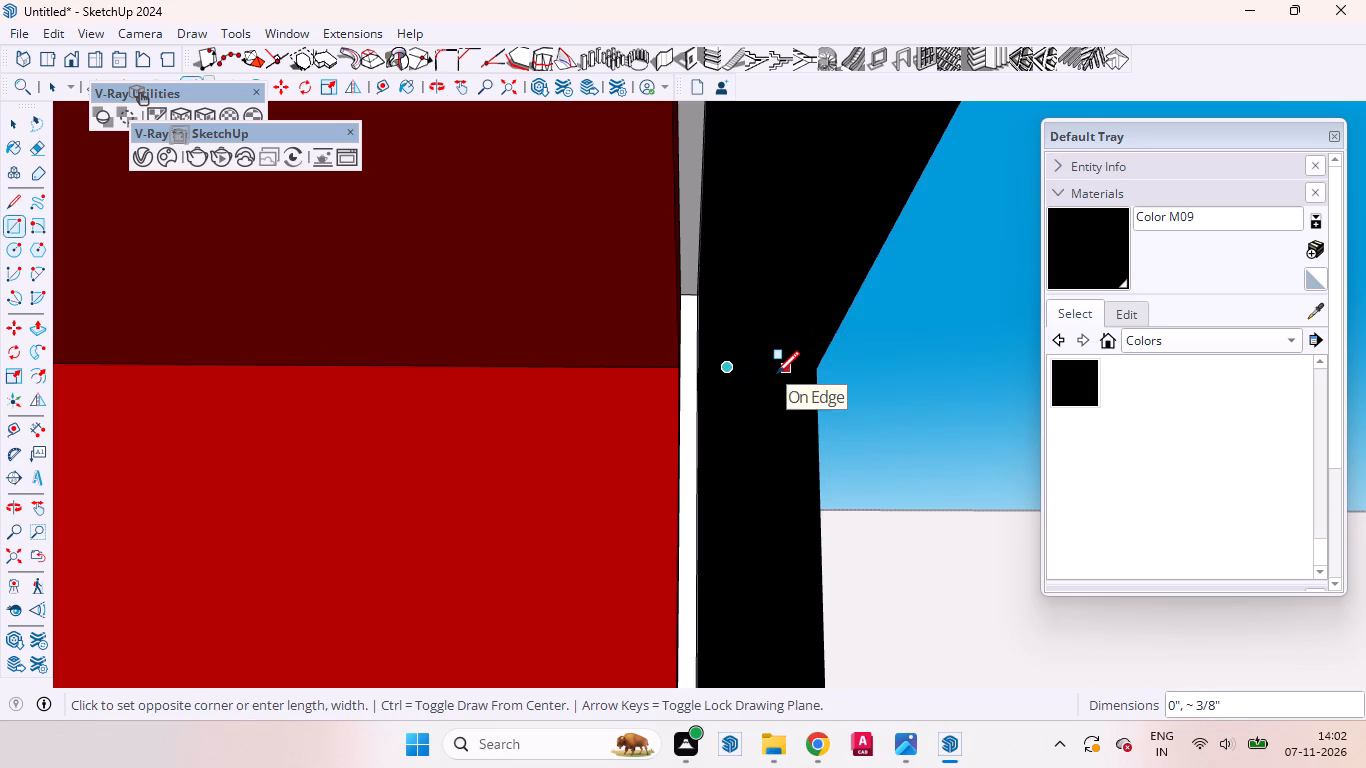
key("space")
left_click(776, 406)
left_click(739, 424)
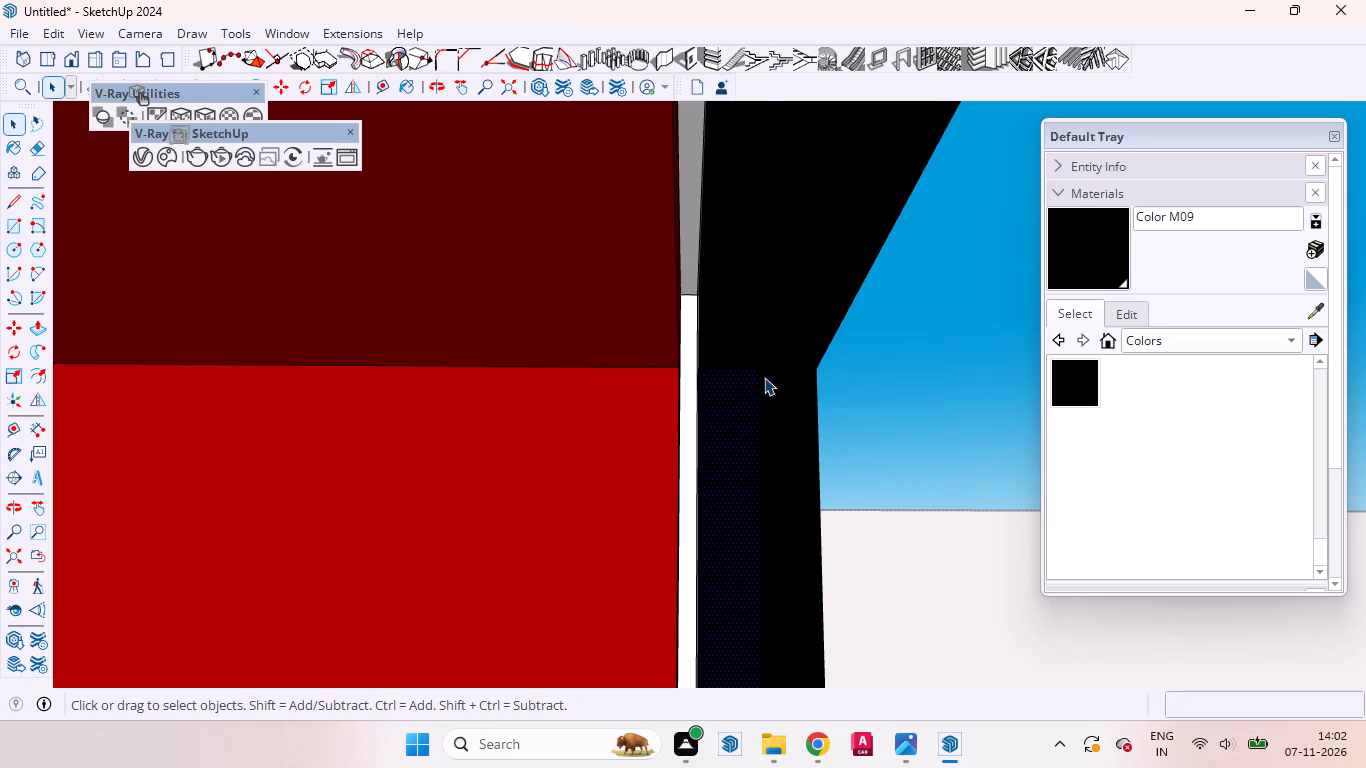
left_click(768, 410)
Draw a rectangle about 1' 5/8" by 8' 8 7/8", locked to the green axis, between opposite inner frame corners of the right glass door.
key("r")
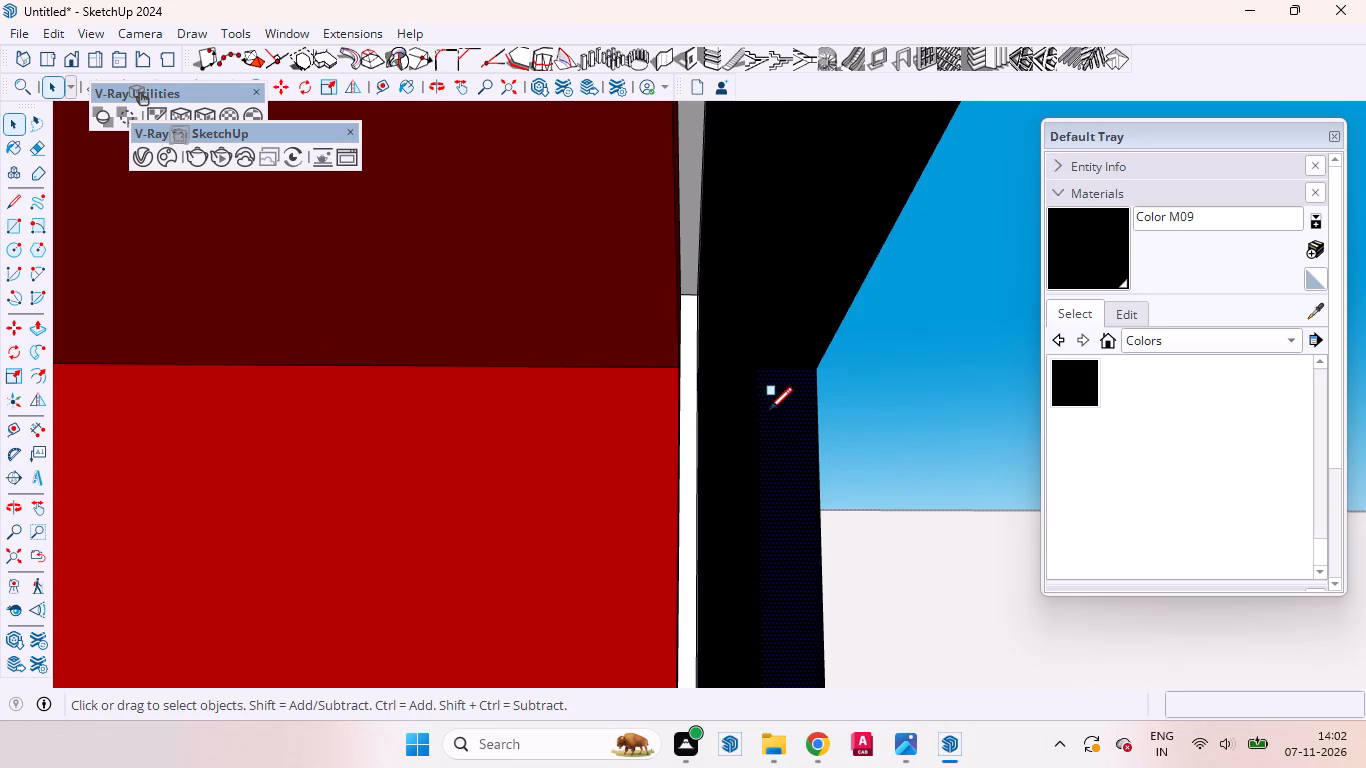
left_click(758, 372)
middle_click_drag(776, 469, 248, 742)
scroll(420, 423, "down", 20)
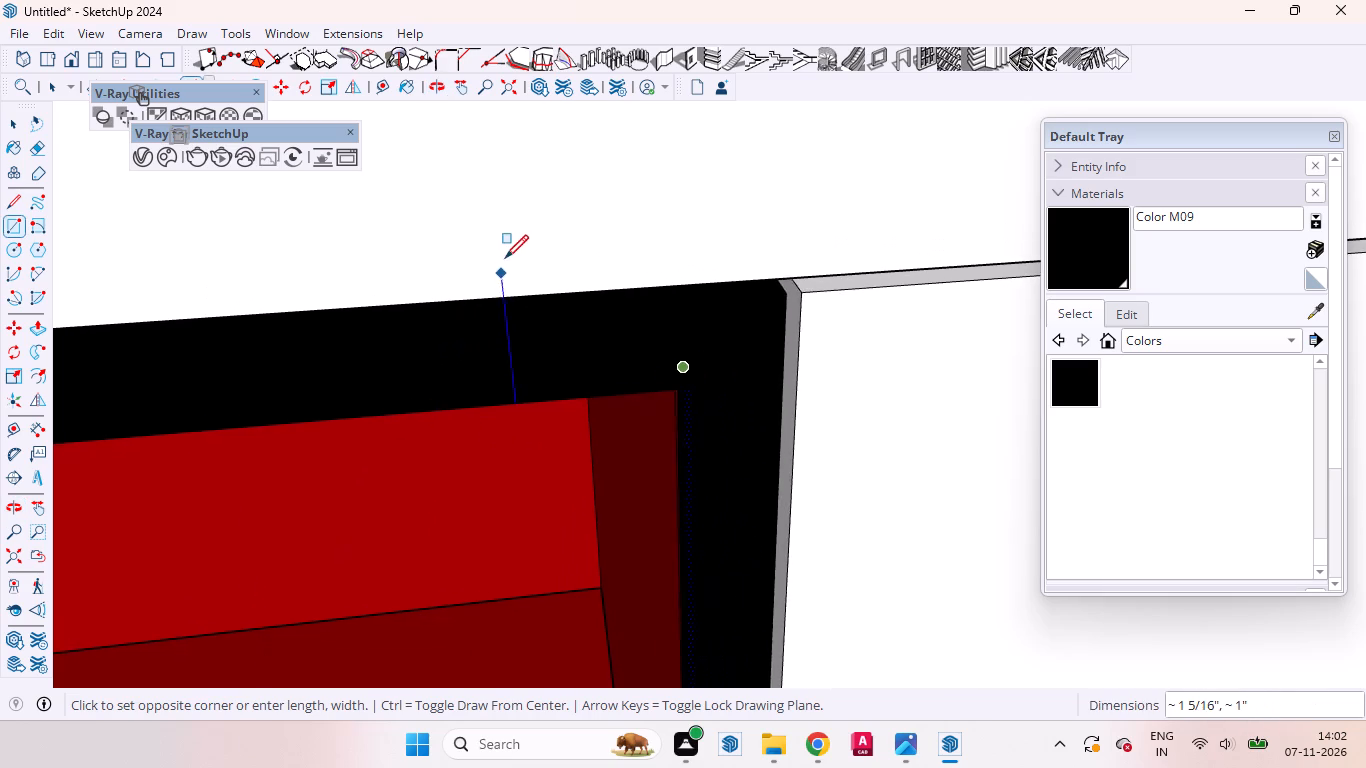
scroll(505, 258, "down", 8)
scroll(484, 325, "up", 1)
scroll(484, 325, "down", 1)
scroll(468, 377, "down", 20)
scroll(468, 377, "down", 3)
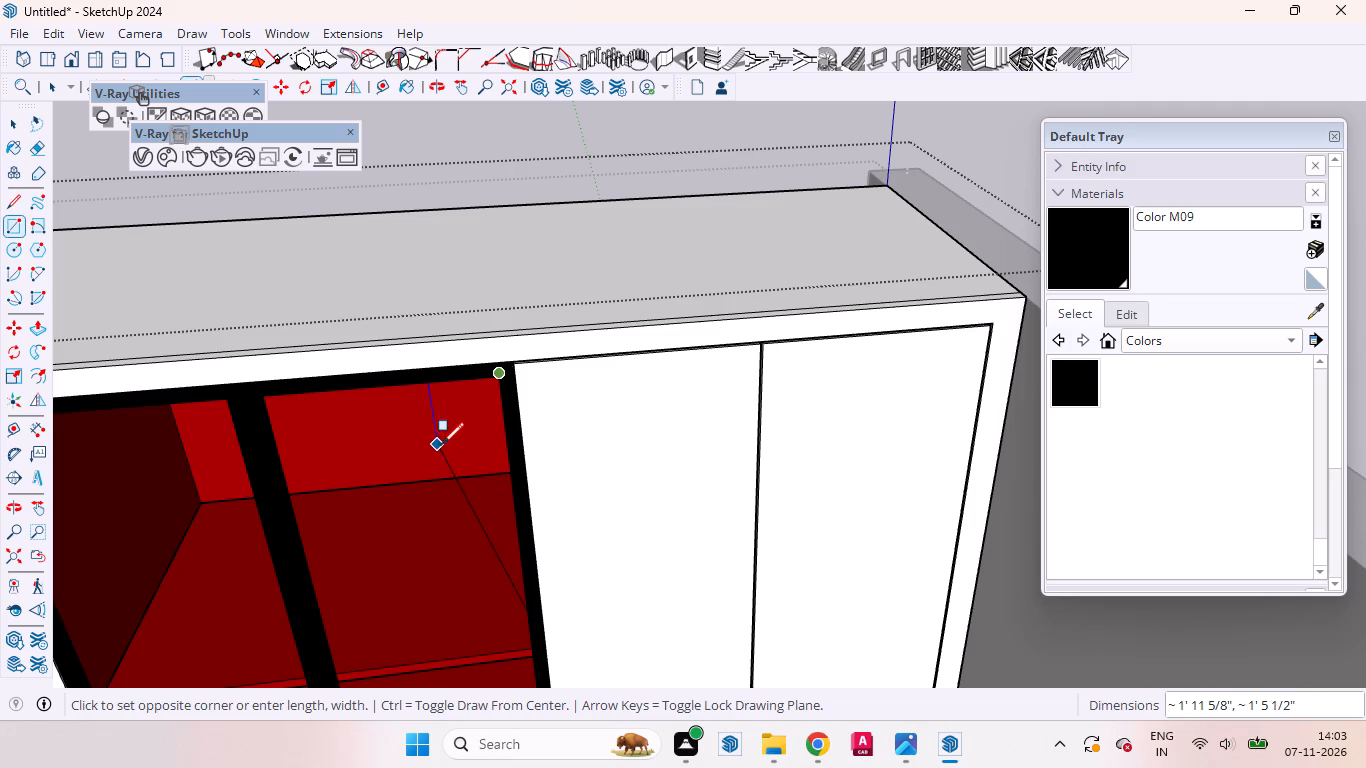
scroll(642, 415, "down", 16)
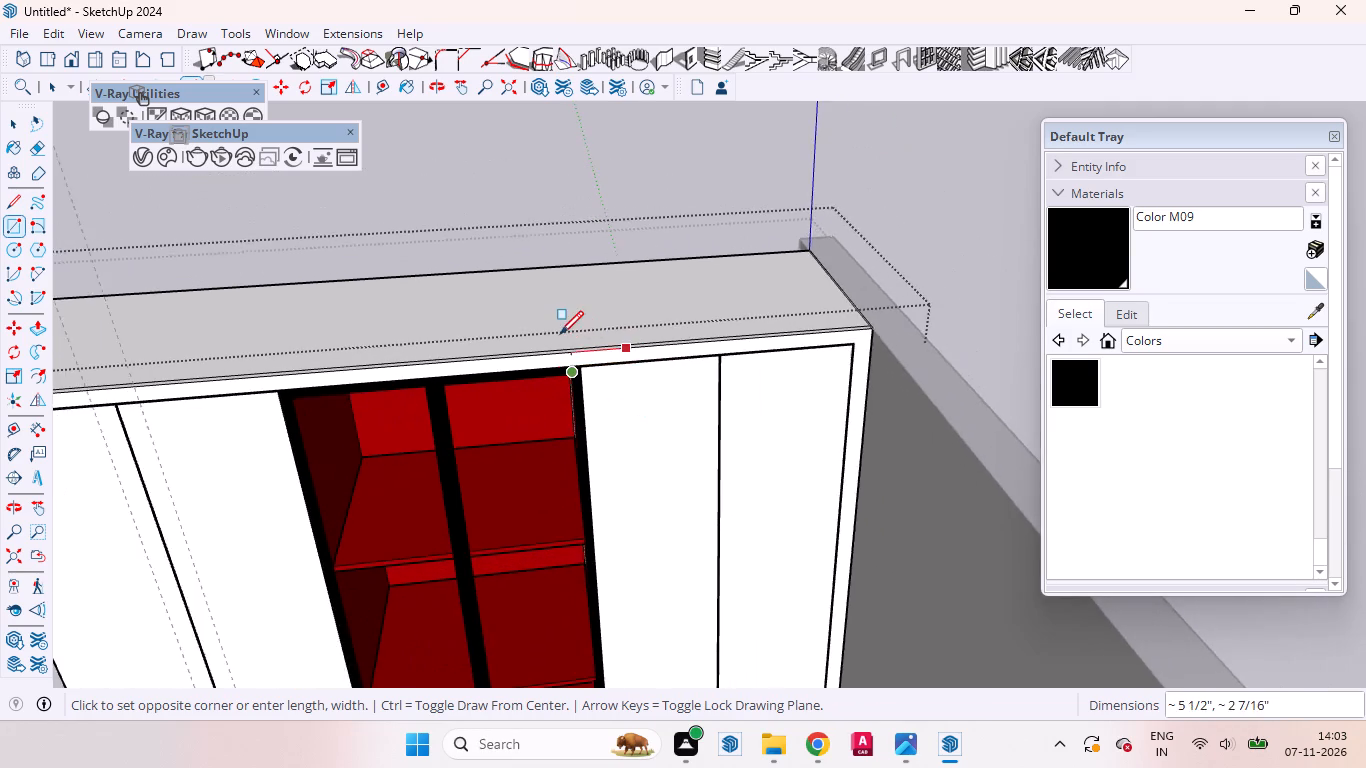
scroll(560, 334, "down", 7)
scroll(556, 333, "up", 1)
scroll(556, 333, "down", 8)
scroll(556, 333, "up", 2)
scroll(556, 333, "down", 13)
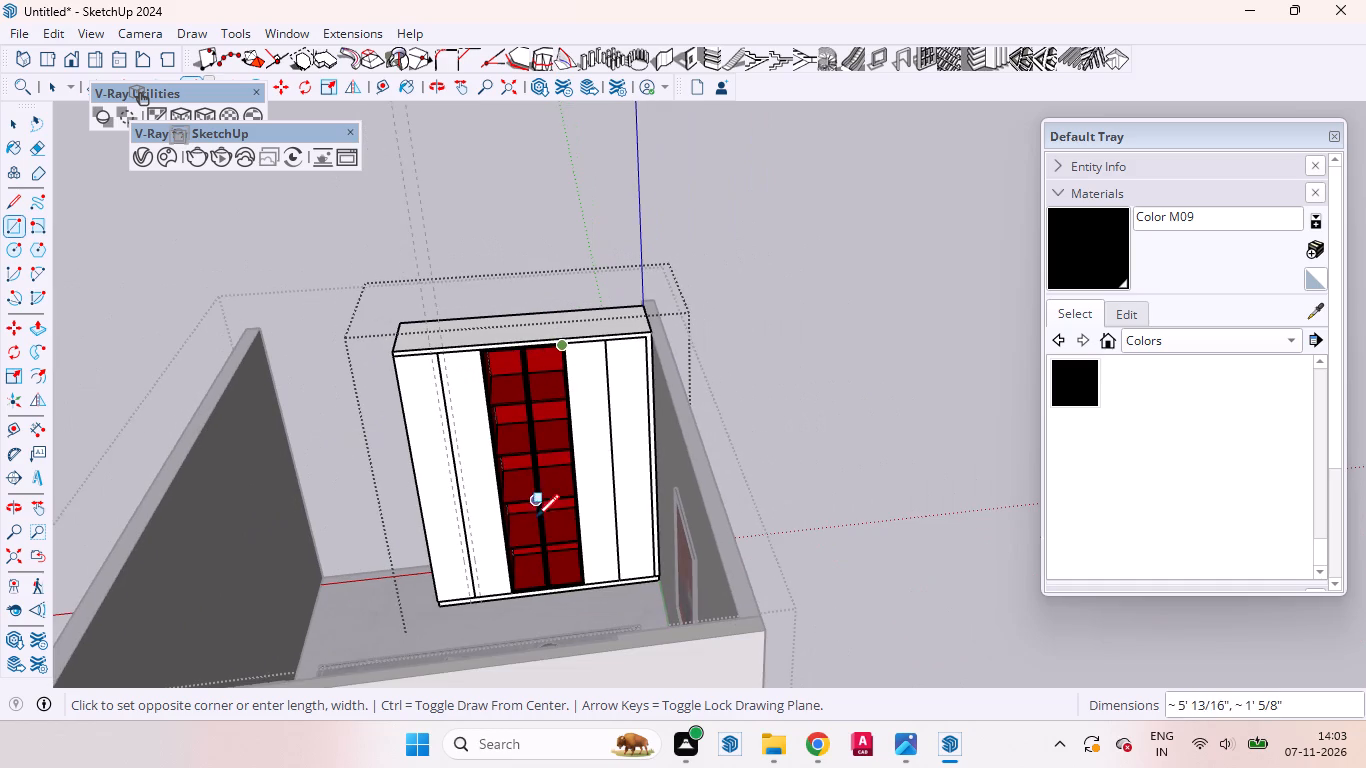
scroll(559, 606, "up", 20)
scroll(559, 606, "up", 1)
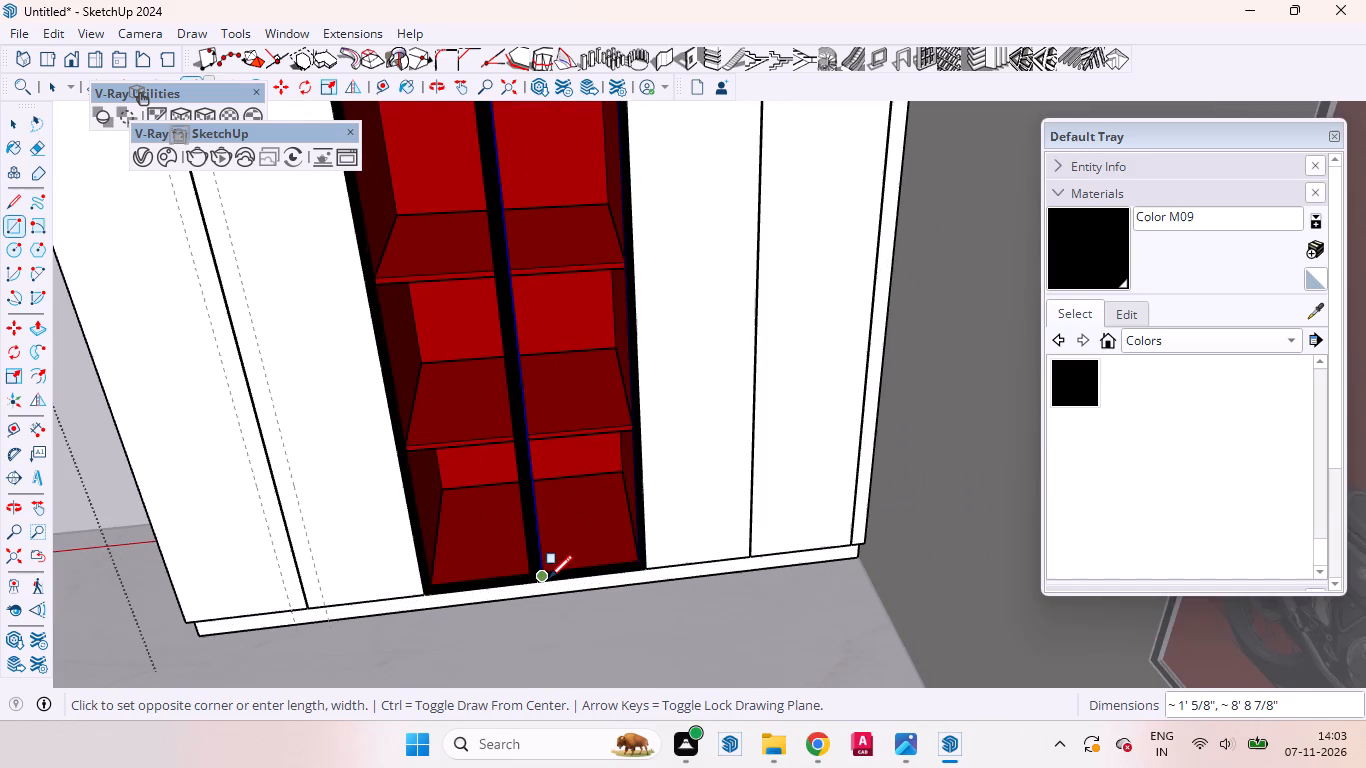
key("Left")
scroll(548, 577, "up", 5)
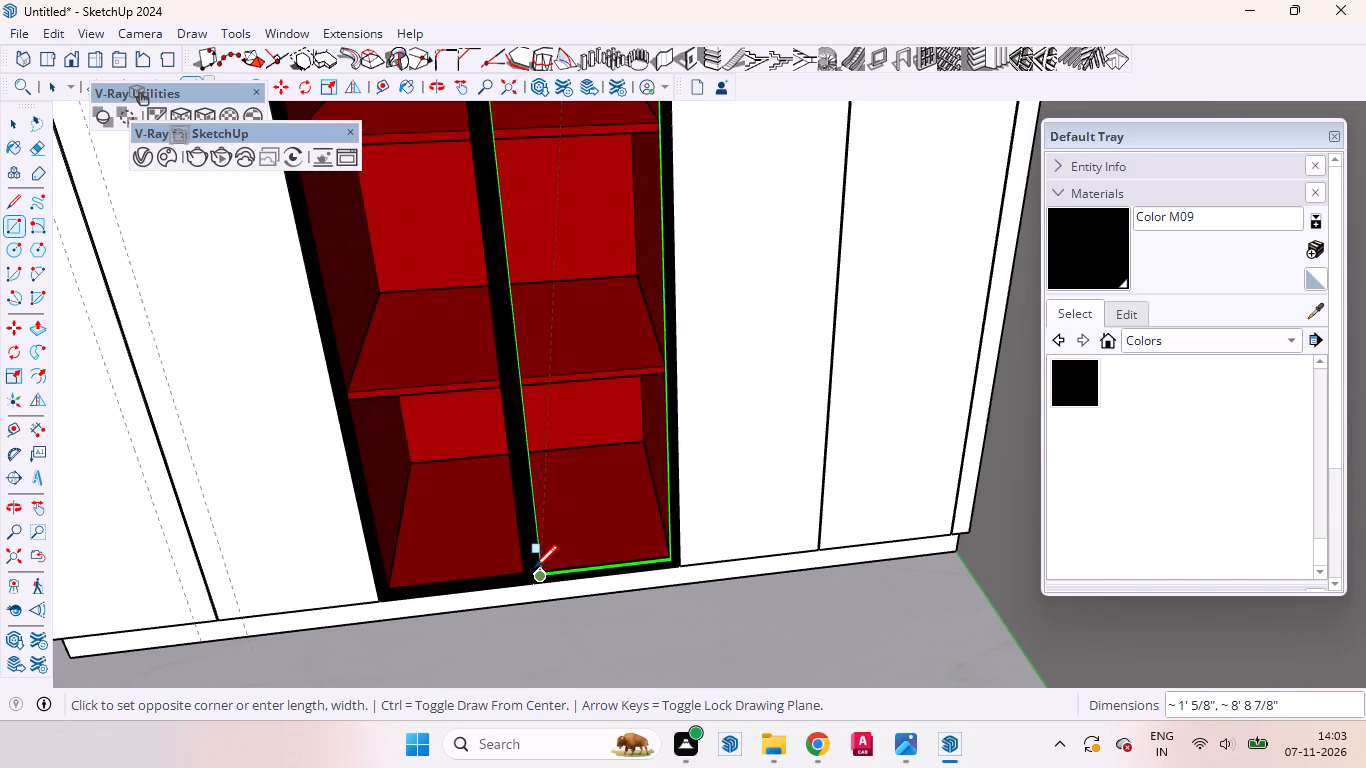
left_click(535, 571)
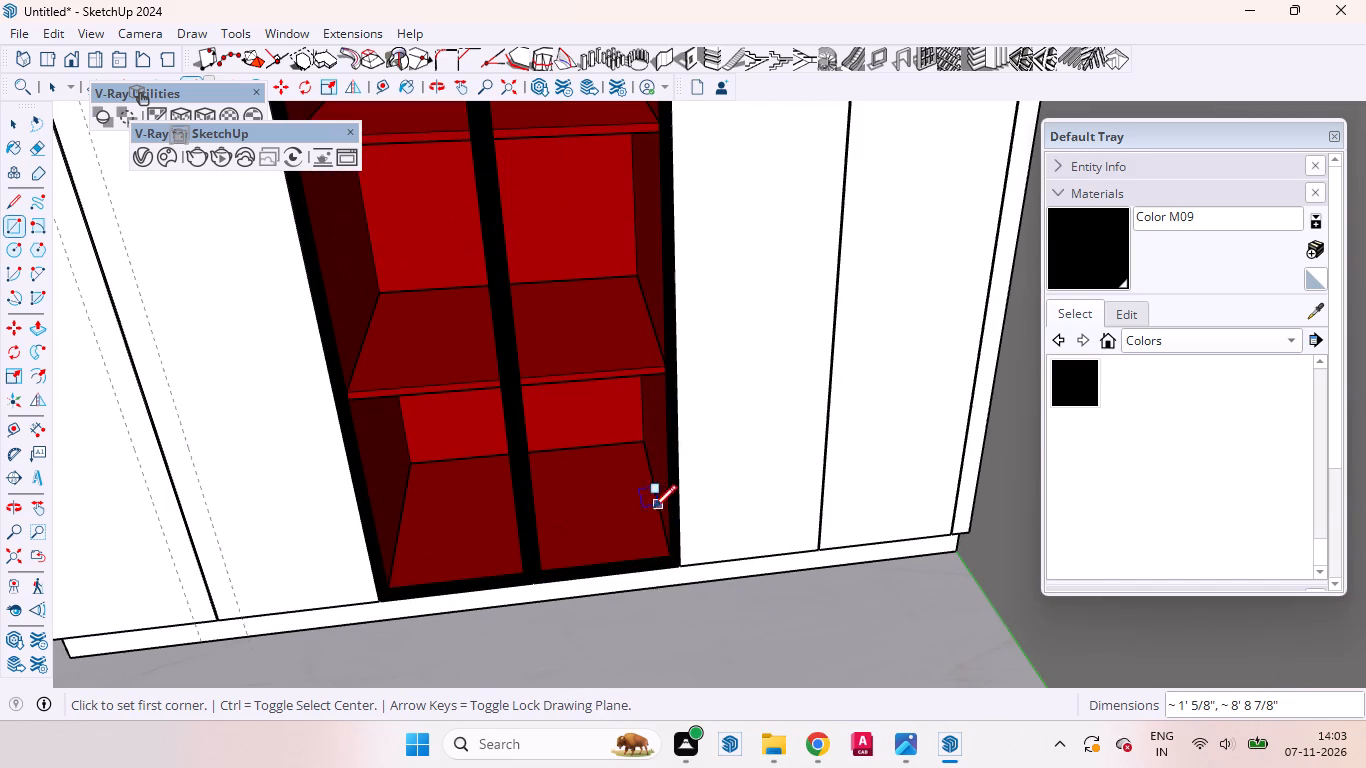
Examine the right glass door's opening and the shelves behind it, selecting the lowest copied shelf.
middle_click_drag(628, 562, 719, 646)
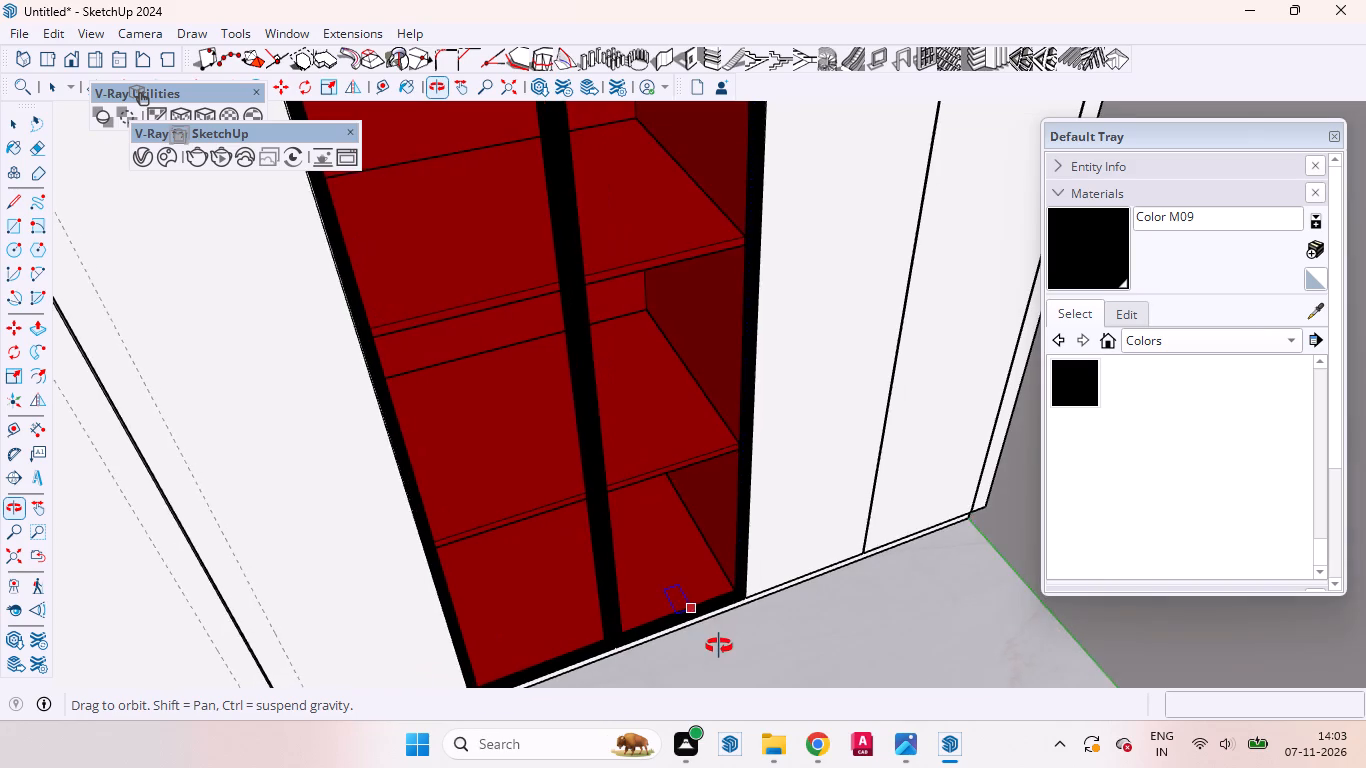
middle_click_drag(719, 646, 670, 645)
scroll(670, 645, "up", 1)
key("space")
left_click(594, 354)
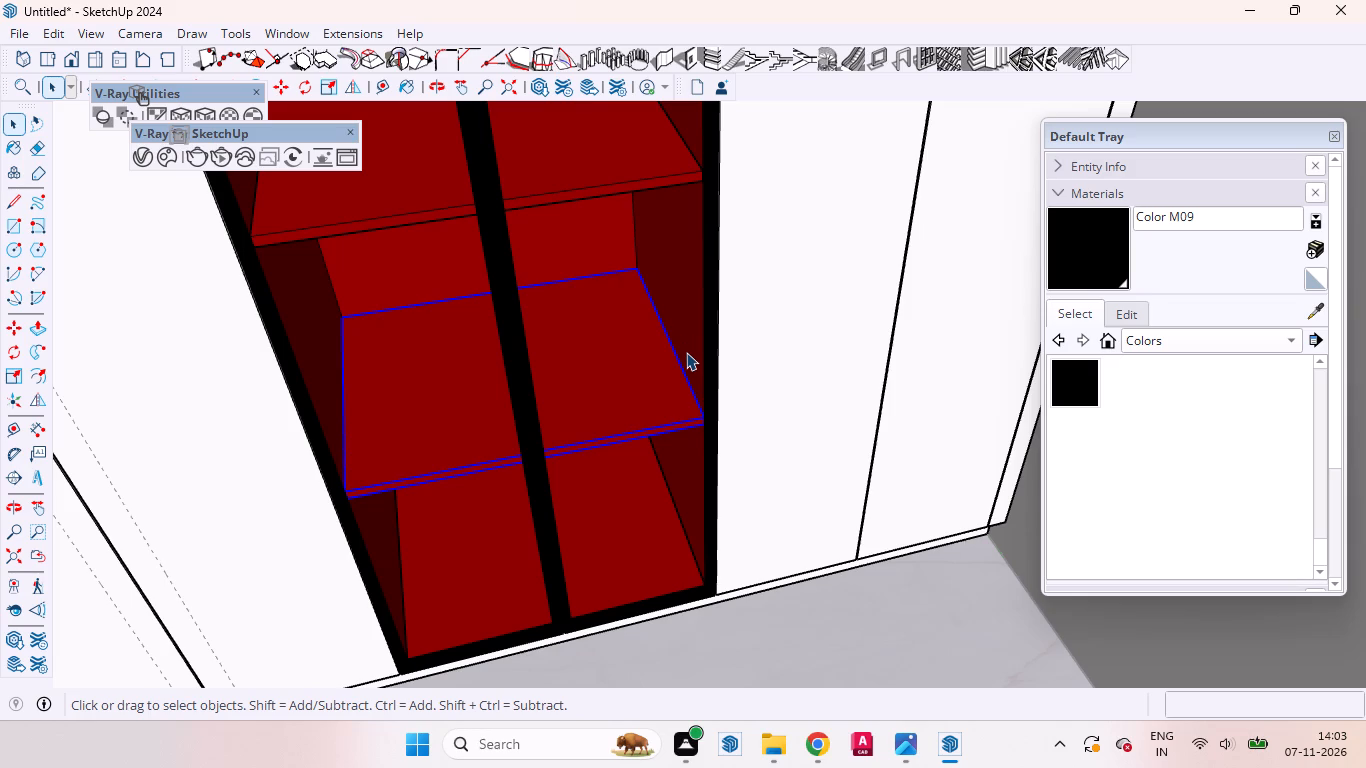
middle_click_drag(719, 441, 720, 506)
scroll(720, 506, "up", 1)
scroll(720, 512, "down", 3)
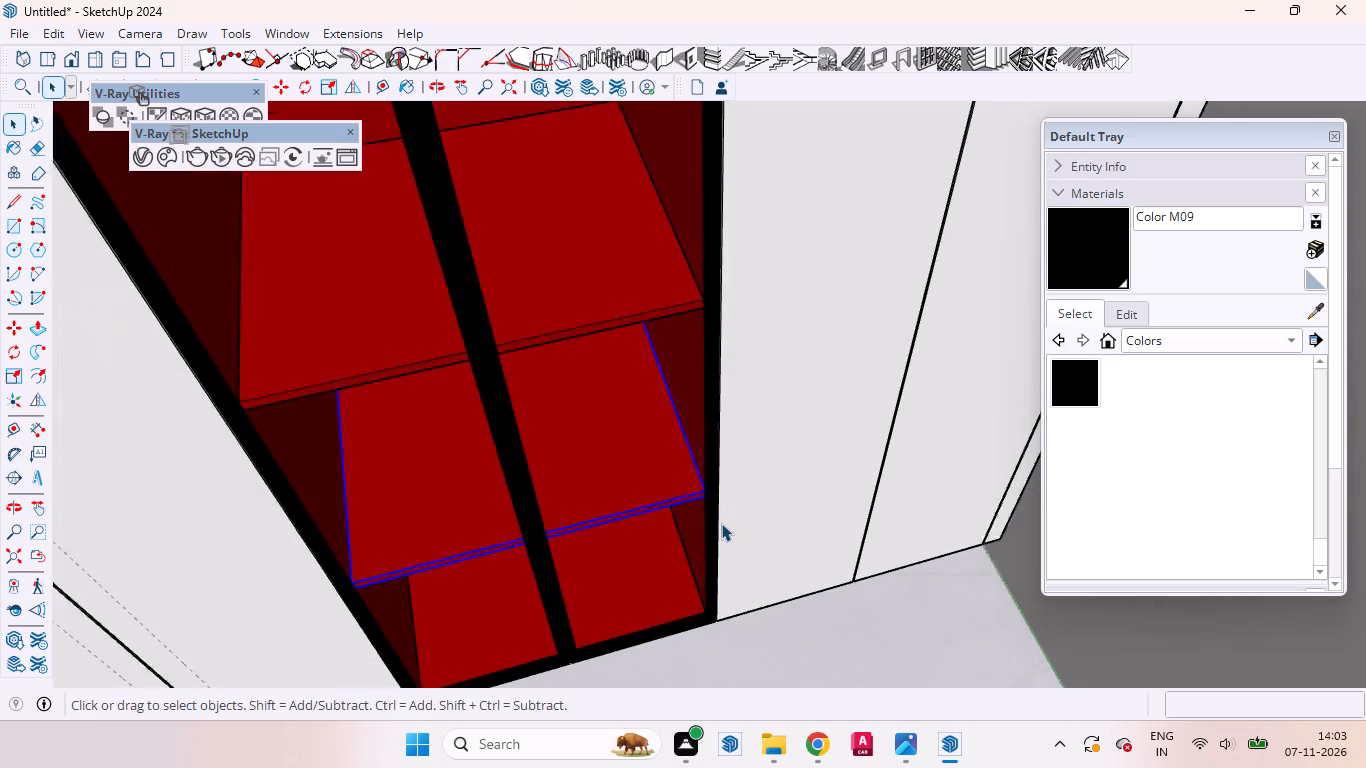
scroll(721, 523, "down", 17)
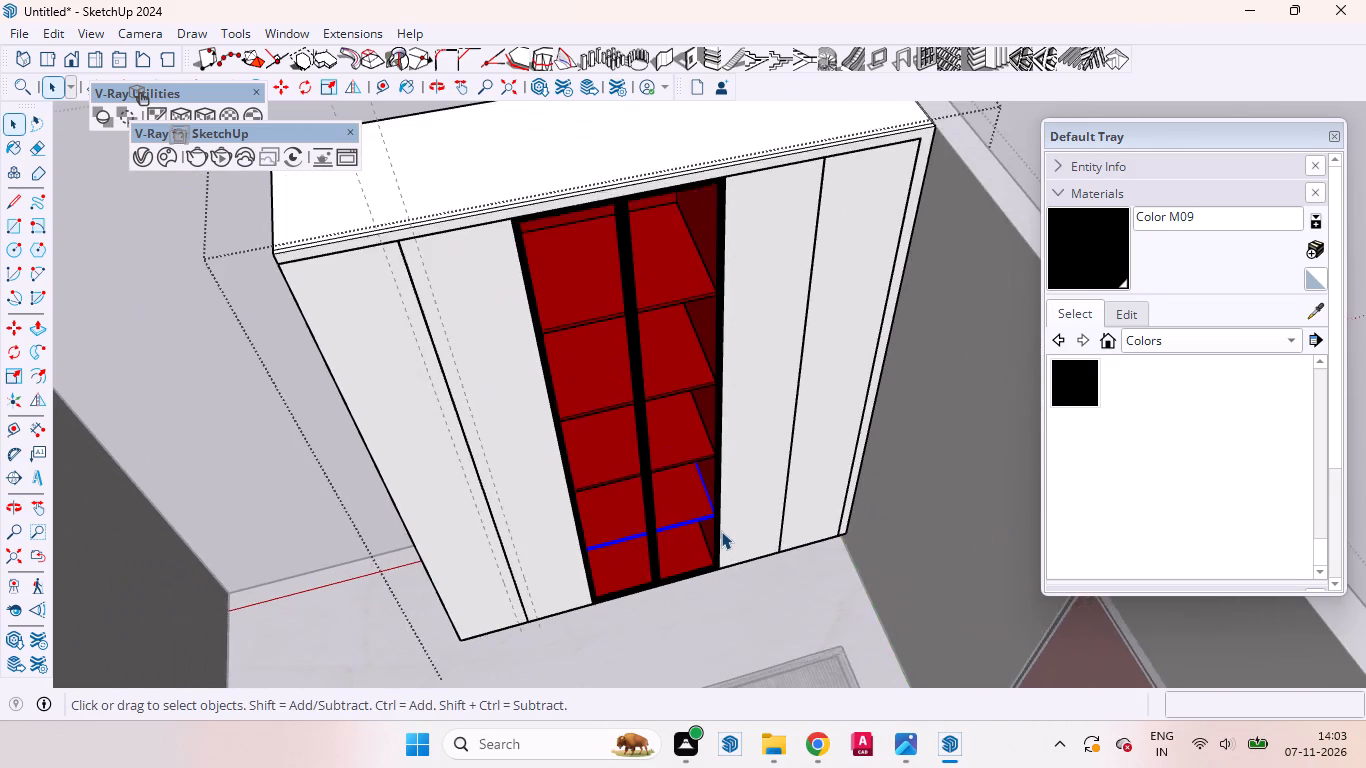
scroll(721, 531, "down", 2)
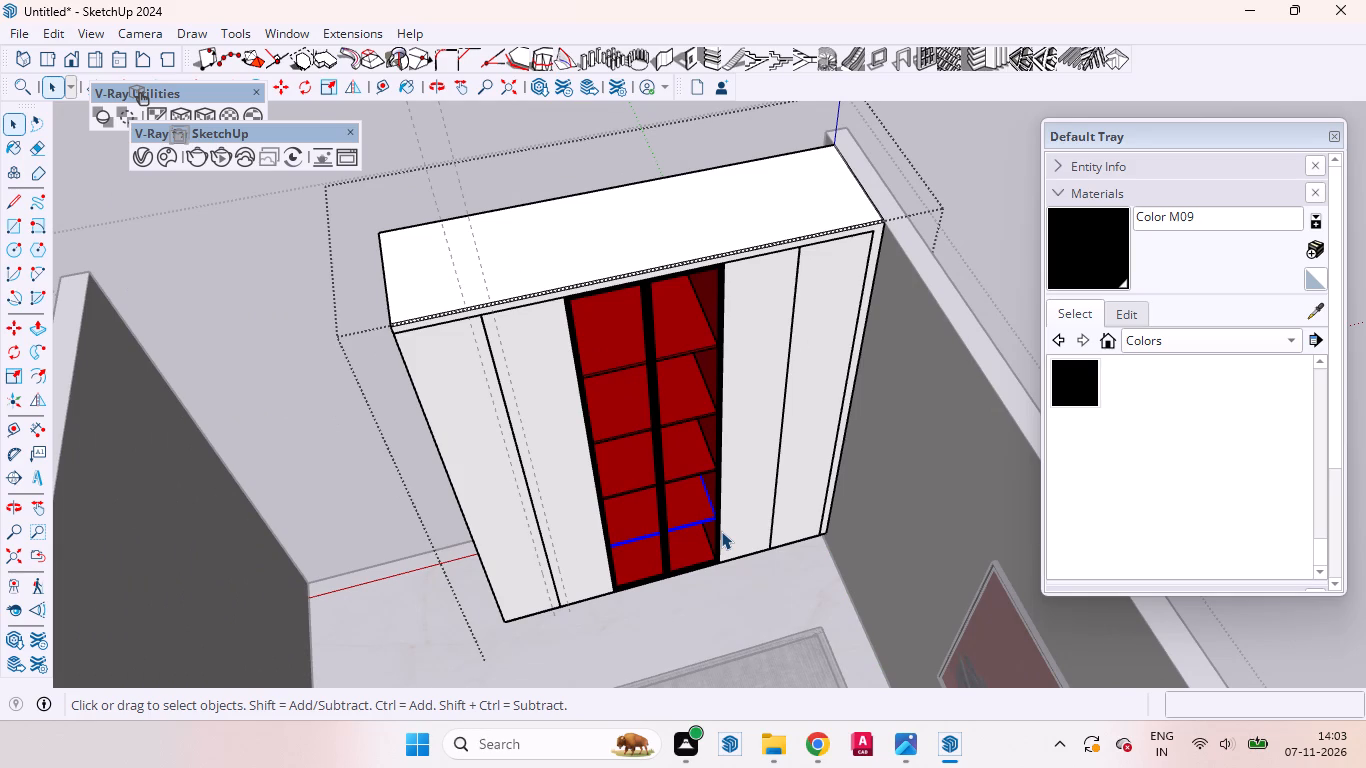
Examine the whole wardrobe and its copied shelves from above and from the front, leaving the open group.
middle_click_drag(721, 540, 706, 592)
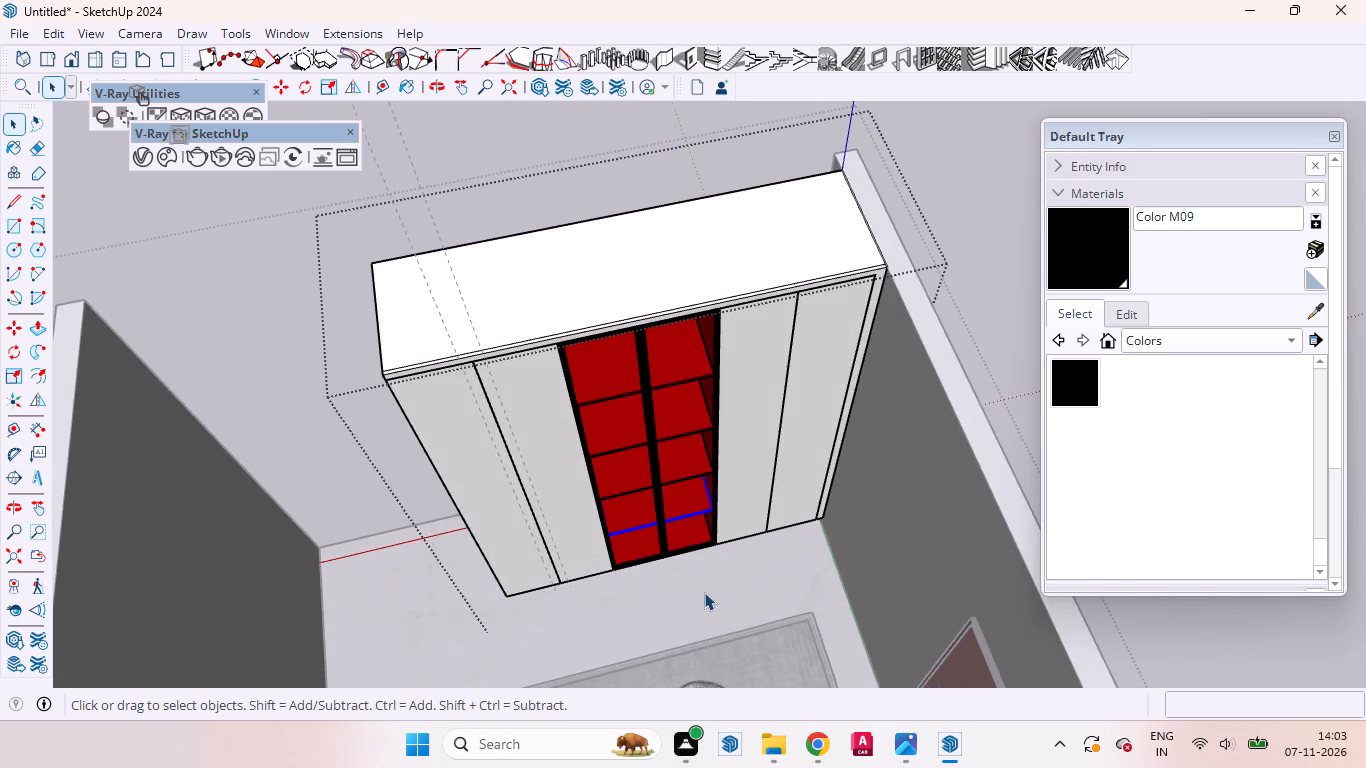
scroll(704, 592, "down", 10)
scroll(701, 592, "up", 3)
scroll(701, 592, "down", 2)
scroll(699, 592, "up", 1)
scroll(698, 592, "down", 3)
middle_click_drag(689, 590, 666, 525)
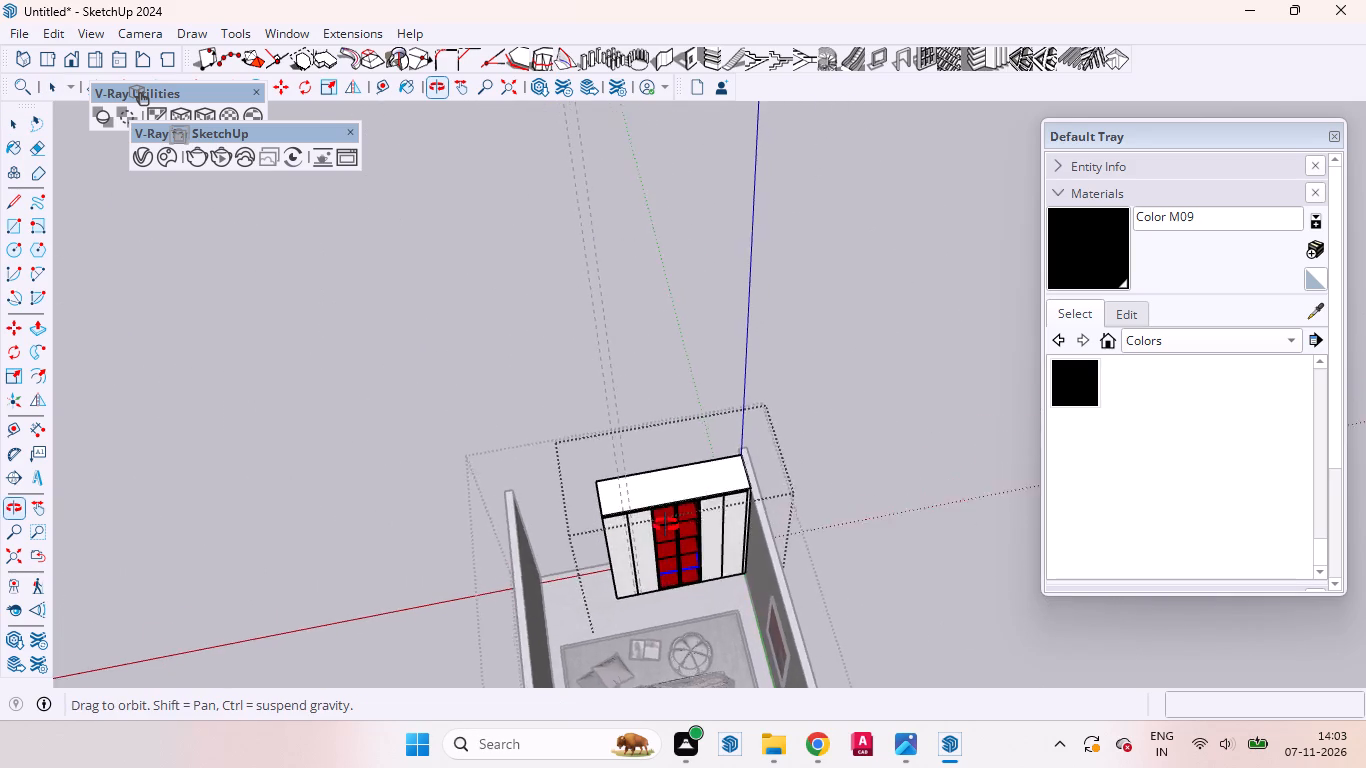
middle_click_drag(666, 525, 655, 417)
scroll(655, 416, "up", 1)
scroll(753, 405, "up", 2)
scroll(738, 420, "down", 4)
scroll(735, 425, "up", 2)
scroll(721, 446, "down", 1)
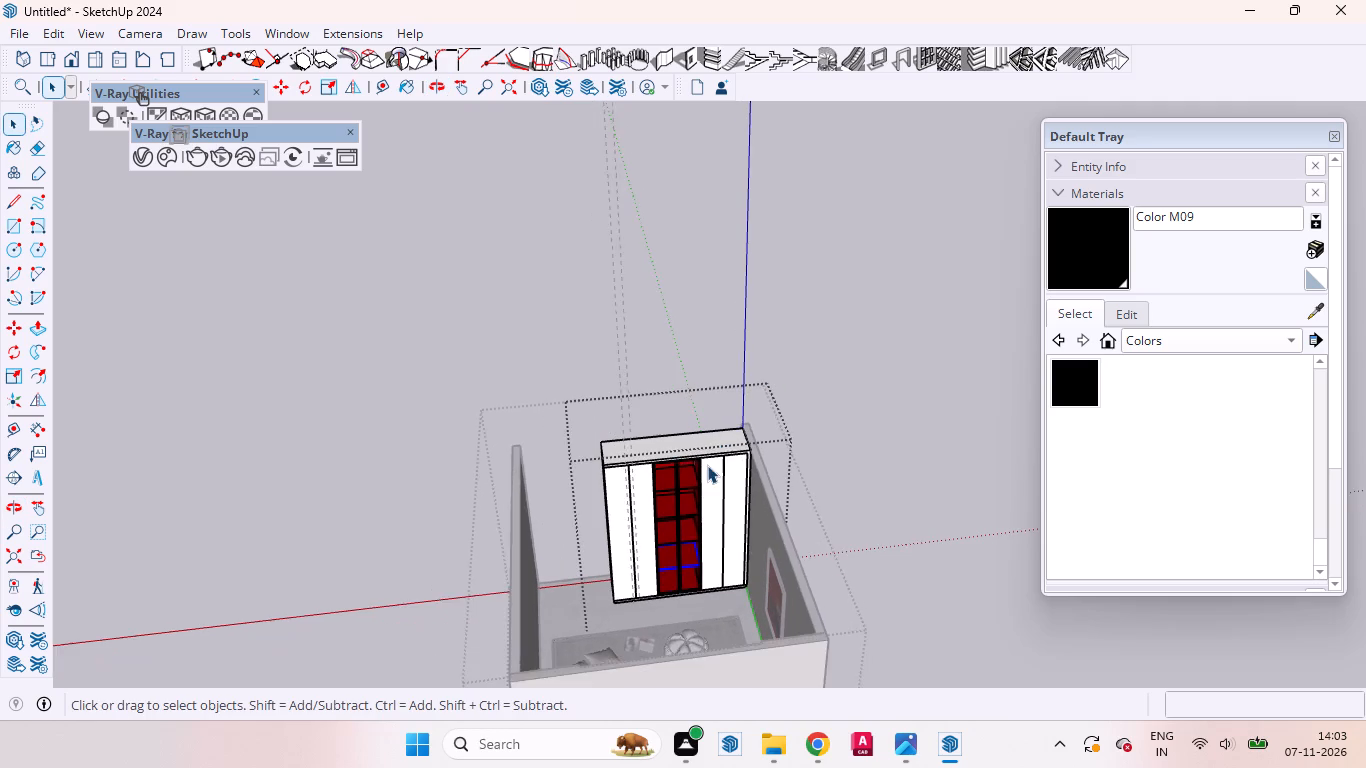
scroll(707, 465, "up", 4)
left_click(826, 367)
scroll(715, 486, "up", 4)
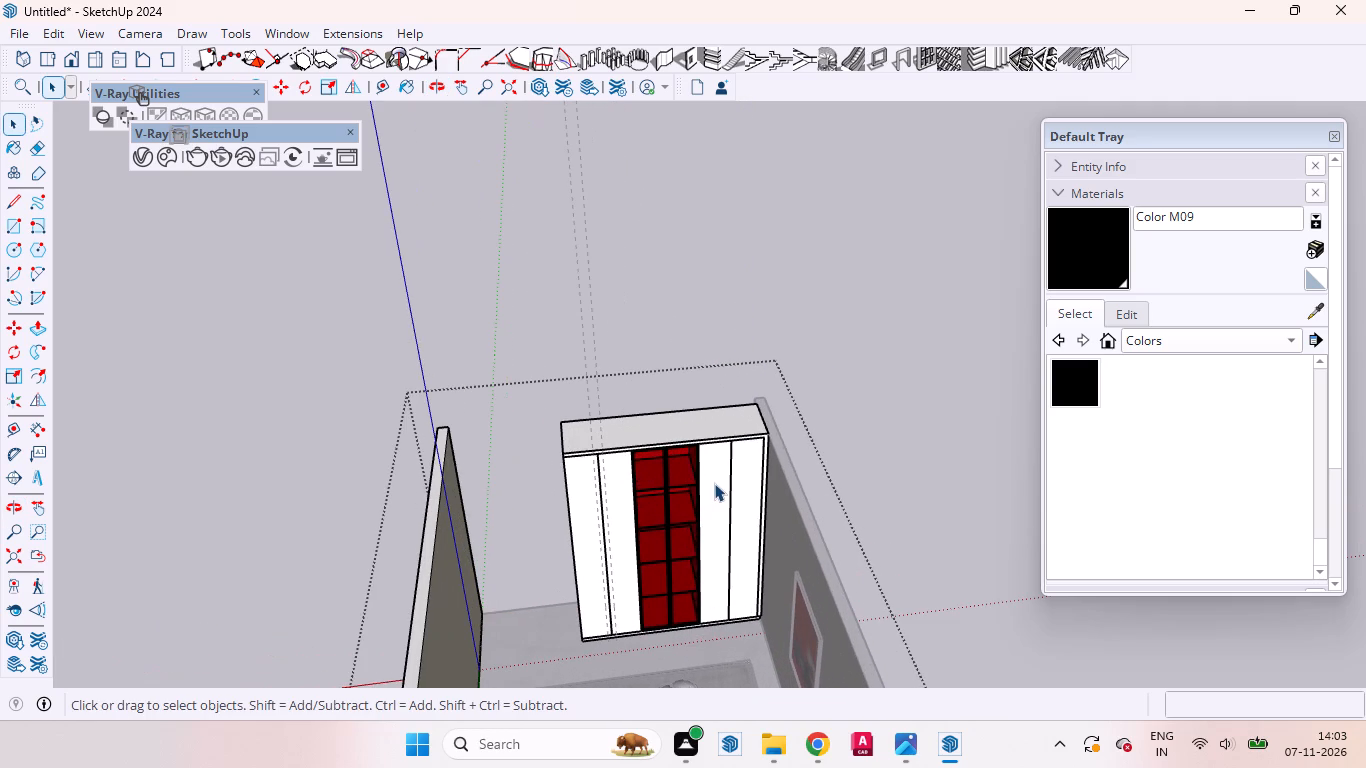
Inside the wardrobe group, draw a rectangle about 1' 5/8" by 8' 8 7/8", locked to the green axis, between the right glass door's opposite inner frame corners.
left_click(714, 483)
scroll(710, 486, "up", 1)
middle_click_drag(710, 486, 715, 441)
double_click(710, 450)
left_click(710, 470)
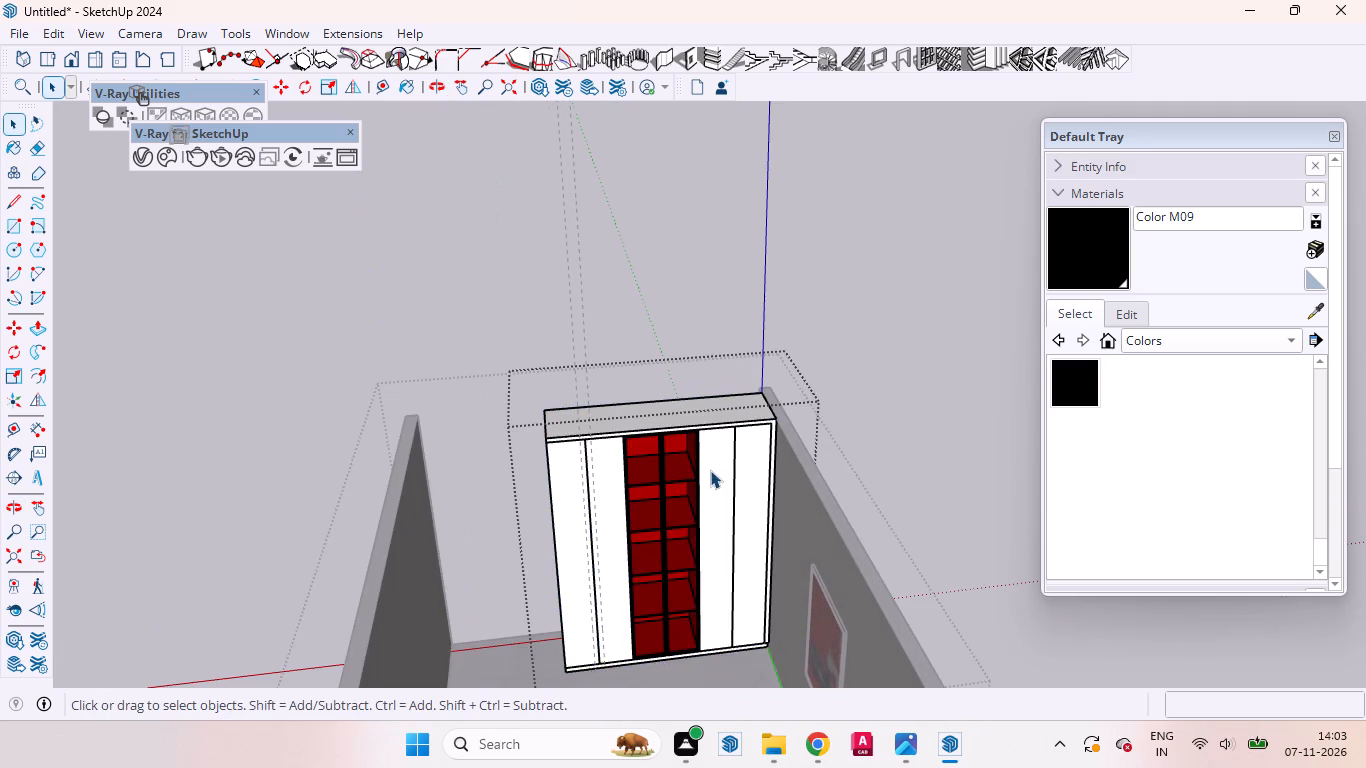
scroll(703, 456, "up", 4)
middle_click_drag(689, 466, 798, 351)
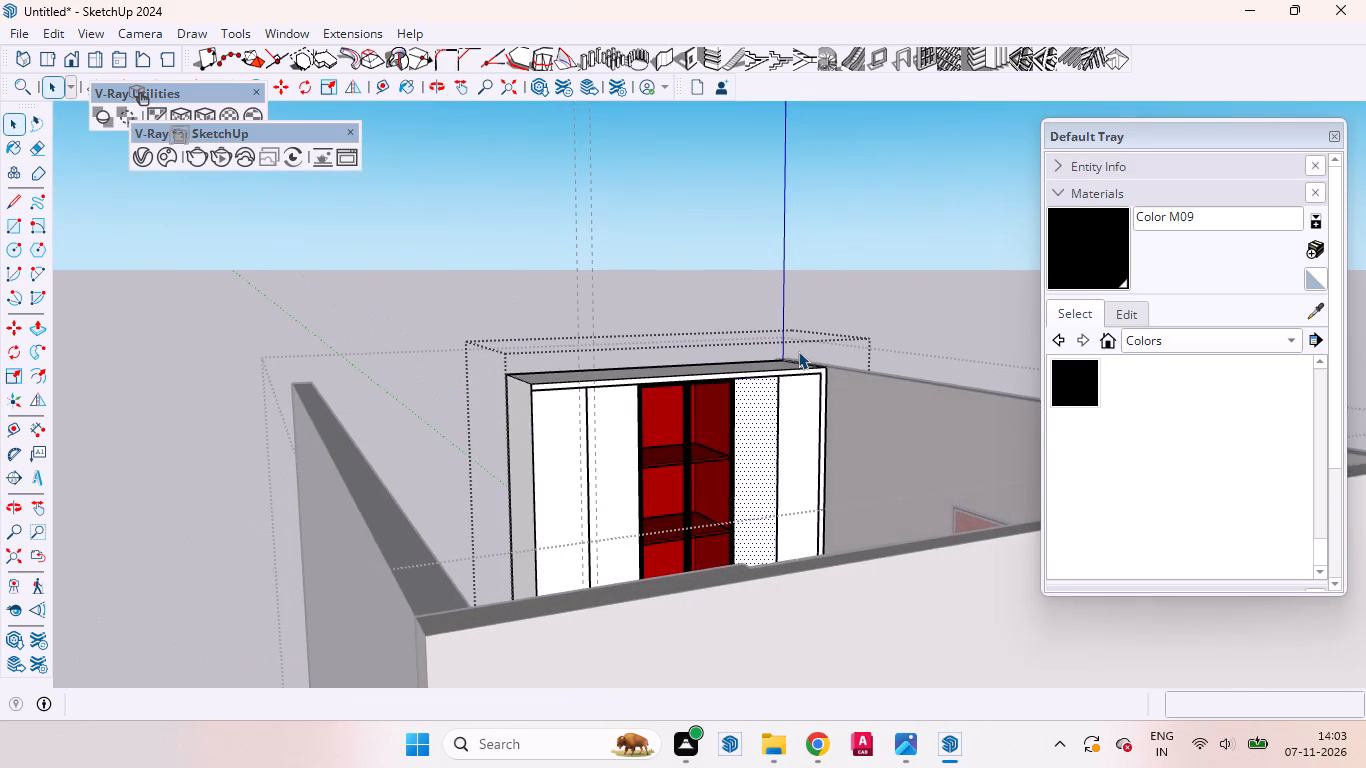
key("r")
scroll(786, 364, "up", 1)
scroll(785, 365, "down", 2)
scroll(783, 369, "up", 20)
scroll(783, 369, "up", 3)
middle_click_drag(727, 381, 739, 362)
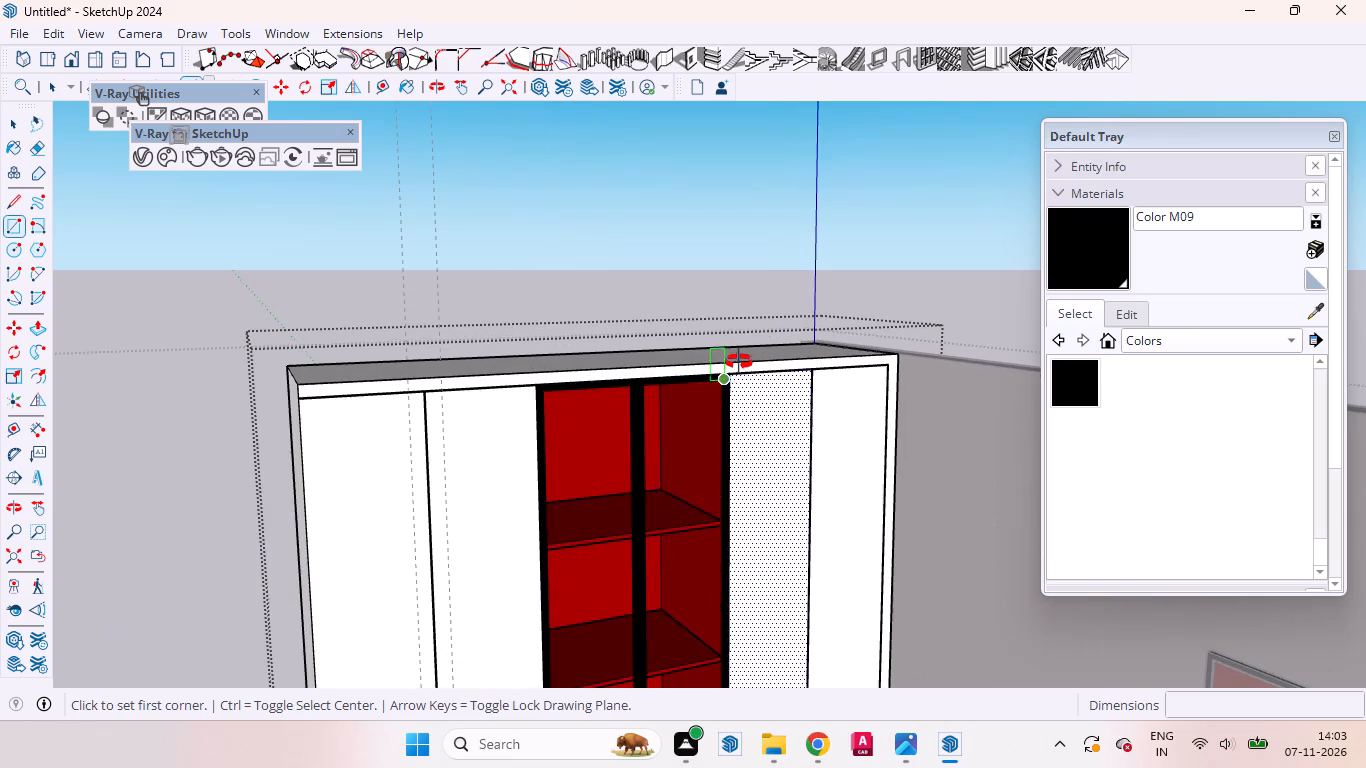
middle_click_drag(739, 362, 831, 292)
scroll(824, 297, "up", 20)
scroll(824, 297, "up", 6)
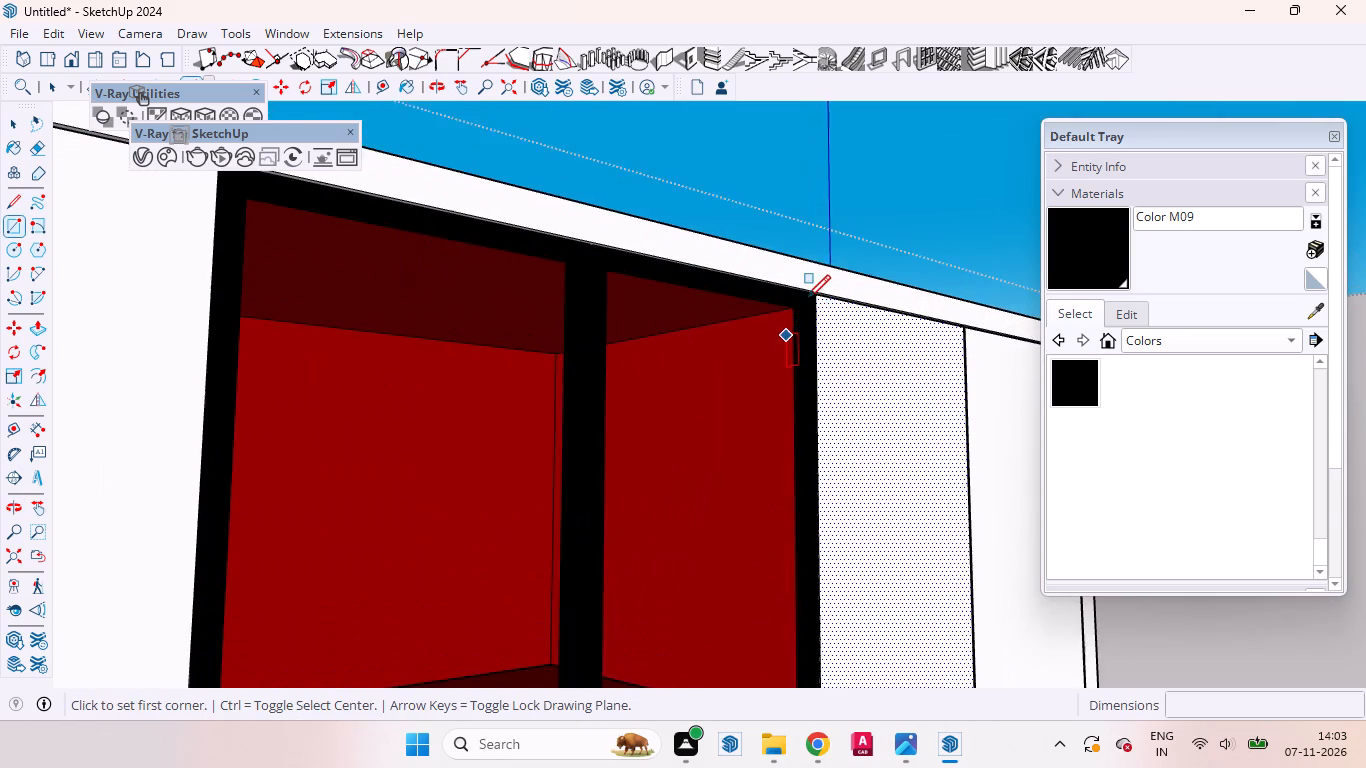
middle_click_drag(803, 300, 871, 257)
scroll(803, 300, "up", 1)
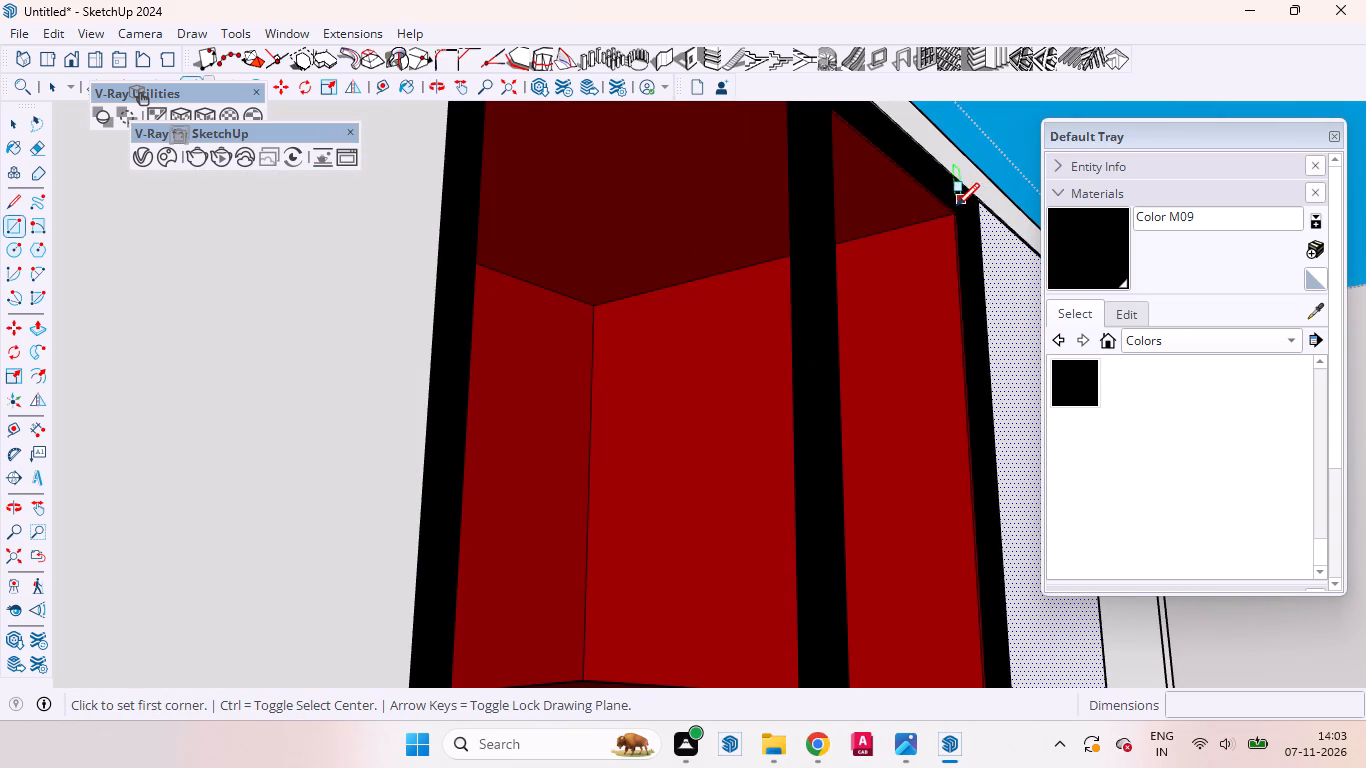
scroll(961, 209, "up", 13)
scroll(961, 209, "down", 1)
scroll(961, 209, "up", 12)
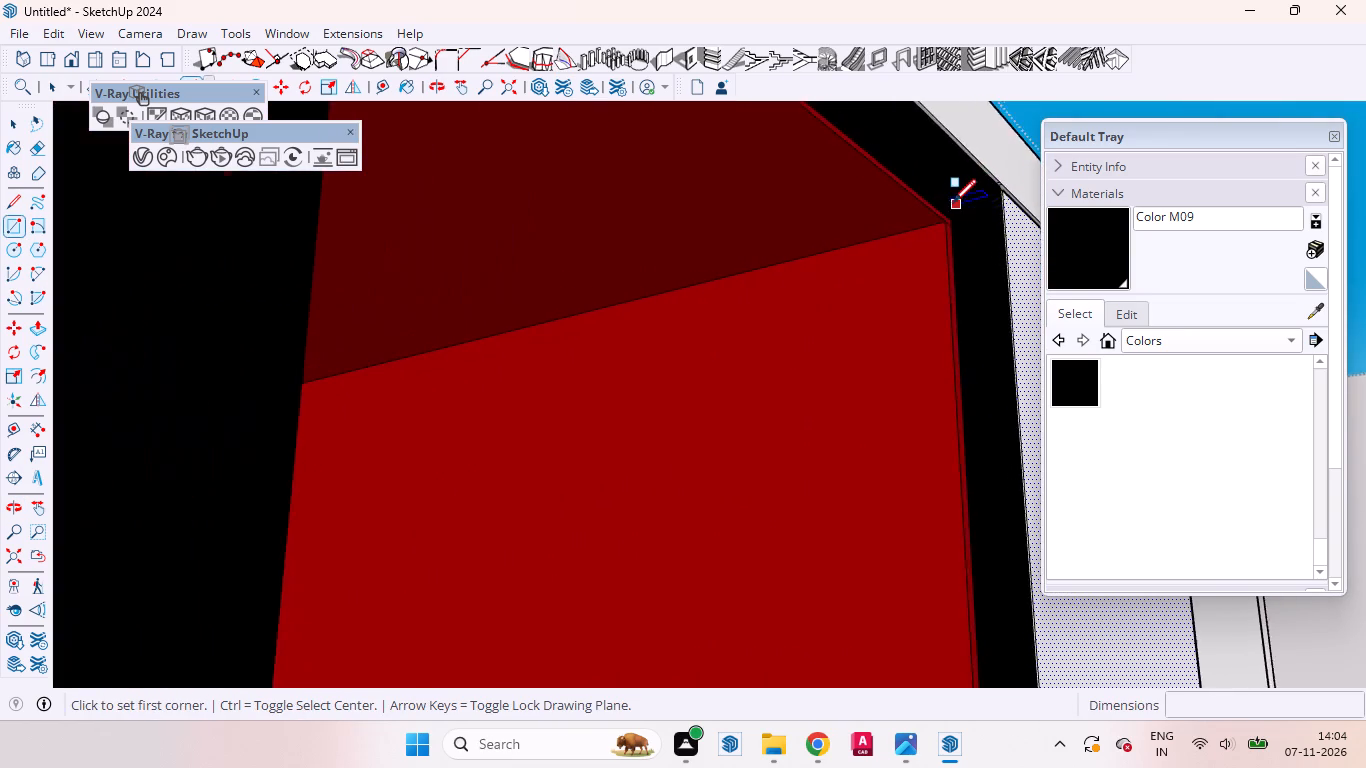
scroll(953, 202, "up", 4)
scroll(951, 206, "down", 1)
scroll(951, 206, "up", 1)
middle_click_drag(949, 207, 1018, 229)
scroll(1018, 229, "up", 1)
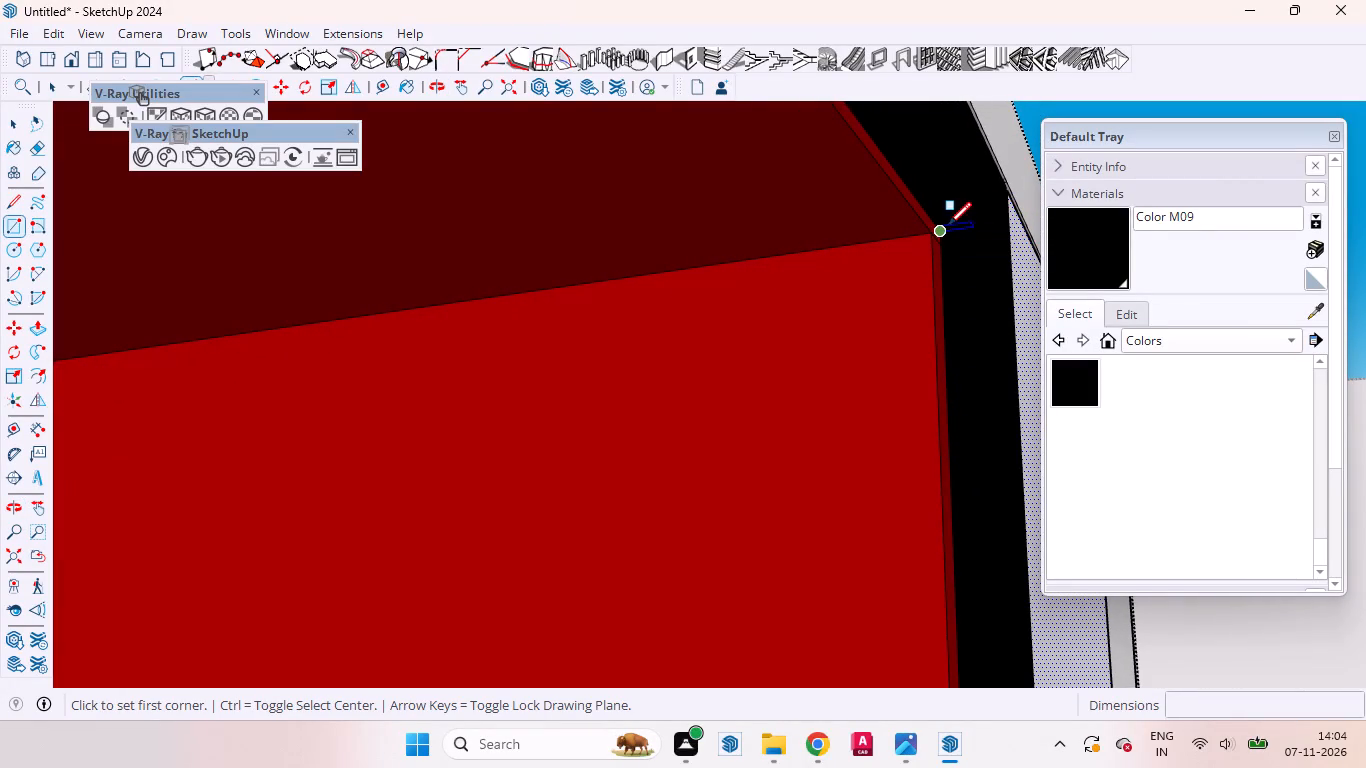
left_click(959, 223)
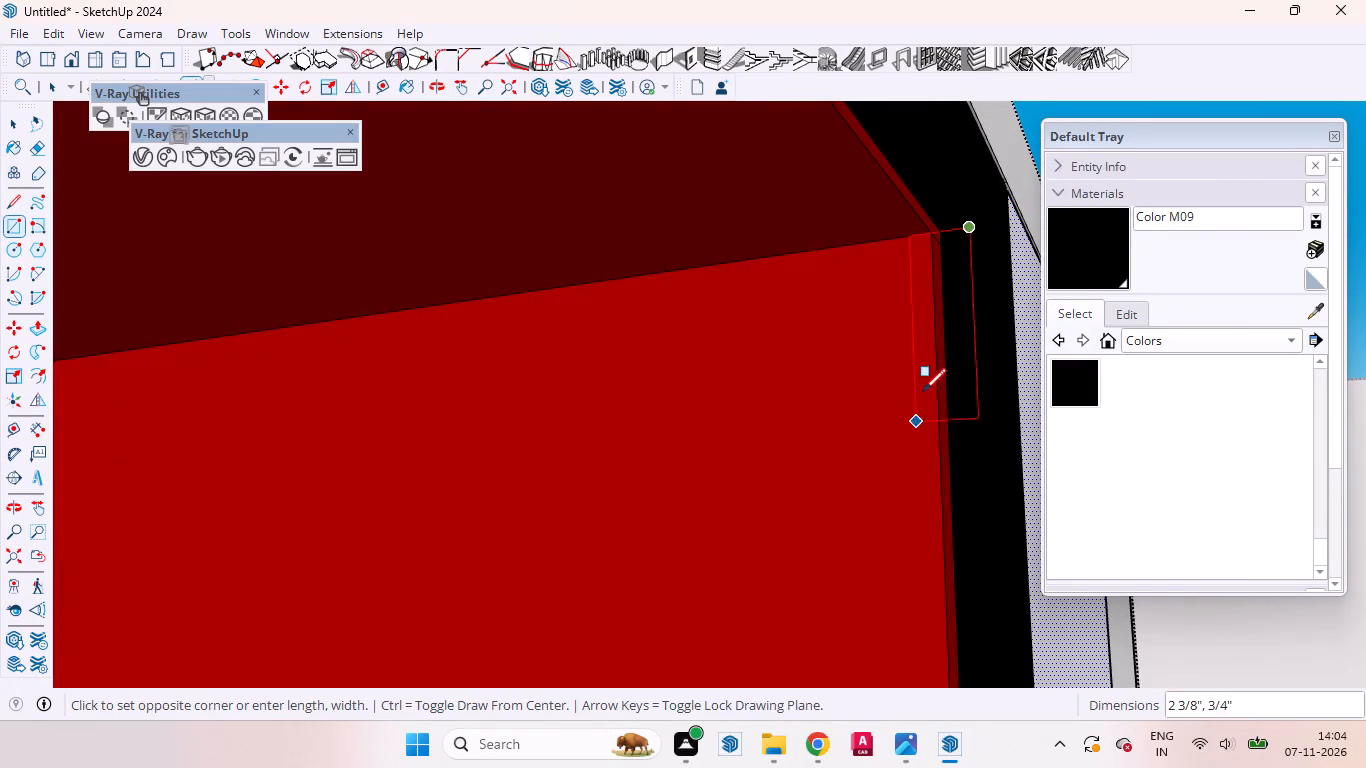
middle_click_drag(919, 367, 453, 628)
scroll(462, 495, "down", 2)
scroll(462, 495, "up", 1)
scroll(462, 495, "down", 13)
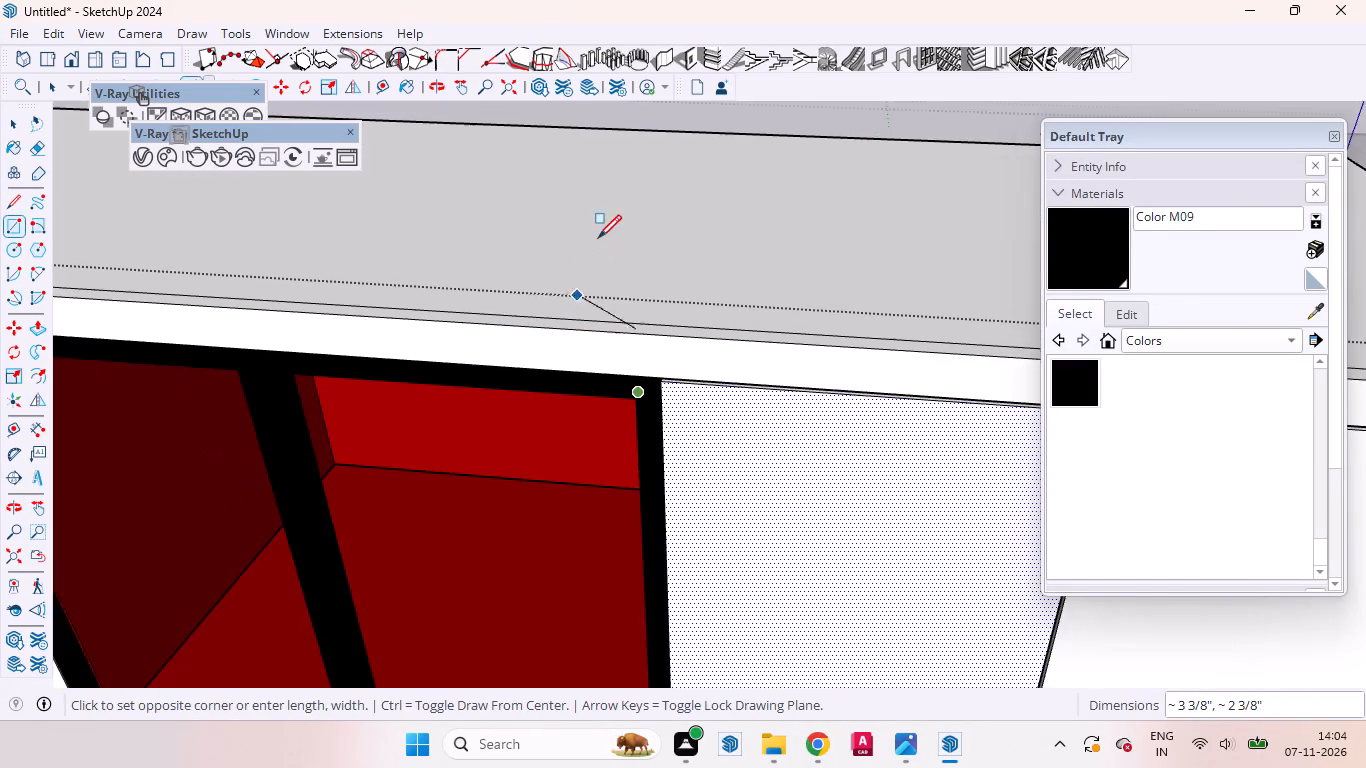
scroll(598, 238, "down", 3)
scroll(600, 237, "up", 1)
scroll(600, 236, "down", 20)
scroll(600, 236, "down", 20)
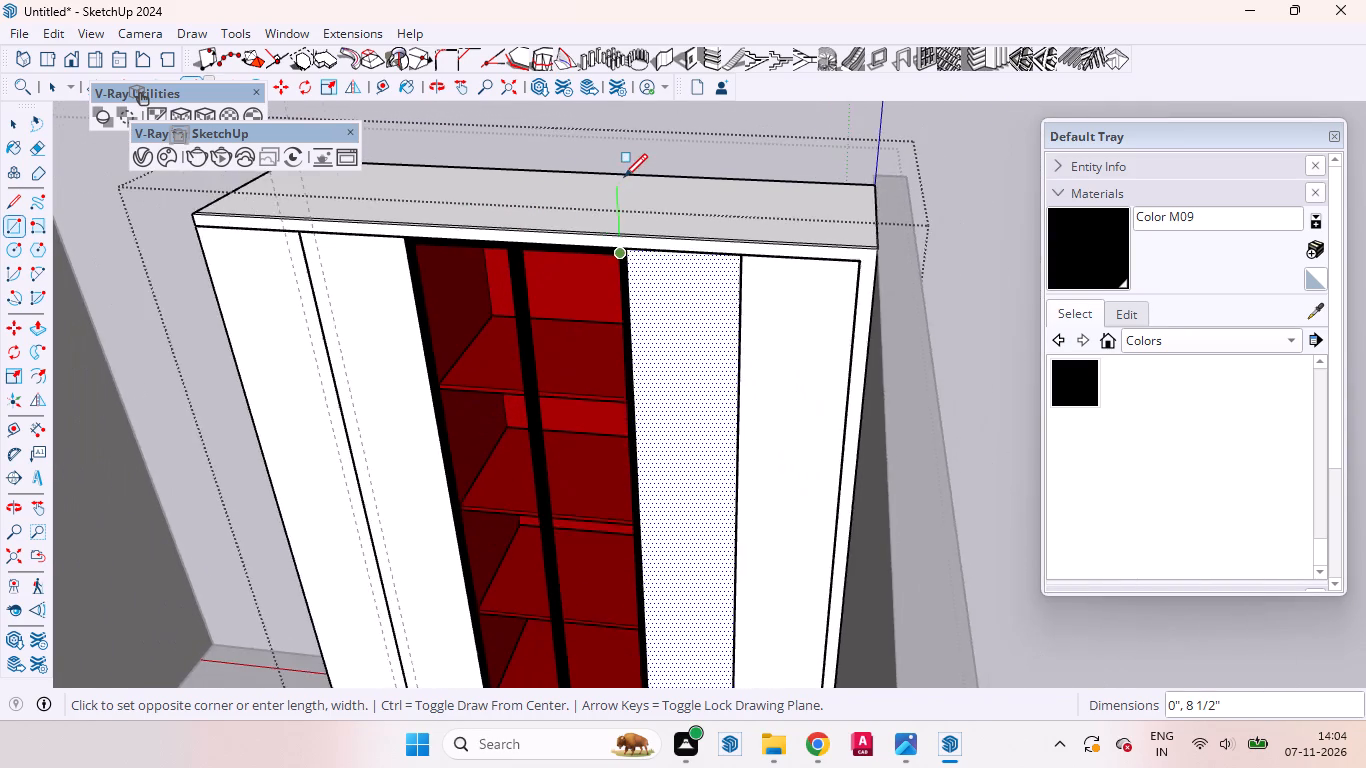
scroll(624, 177, "down", 10)
scroll(614, 590, "up", 11)
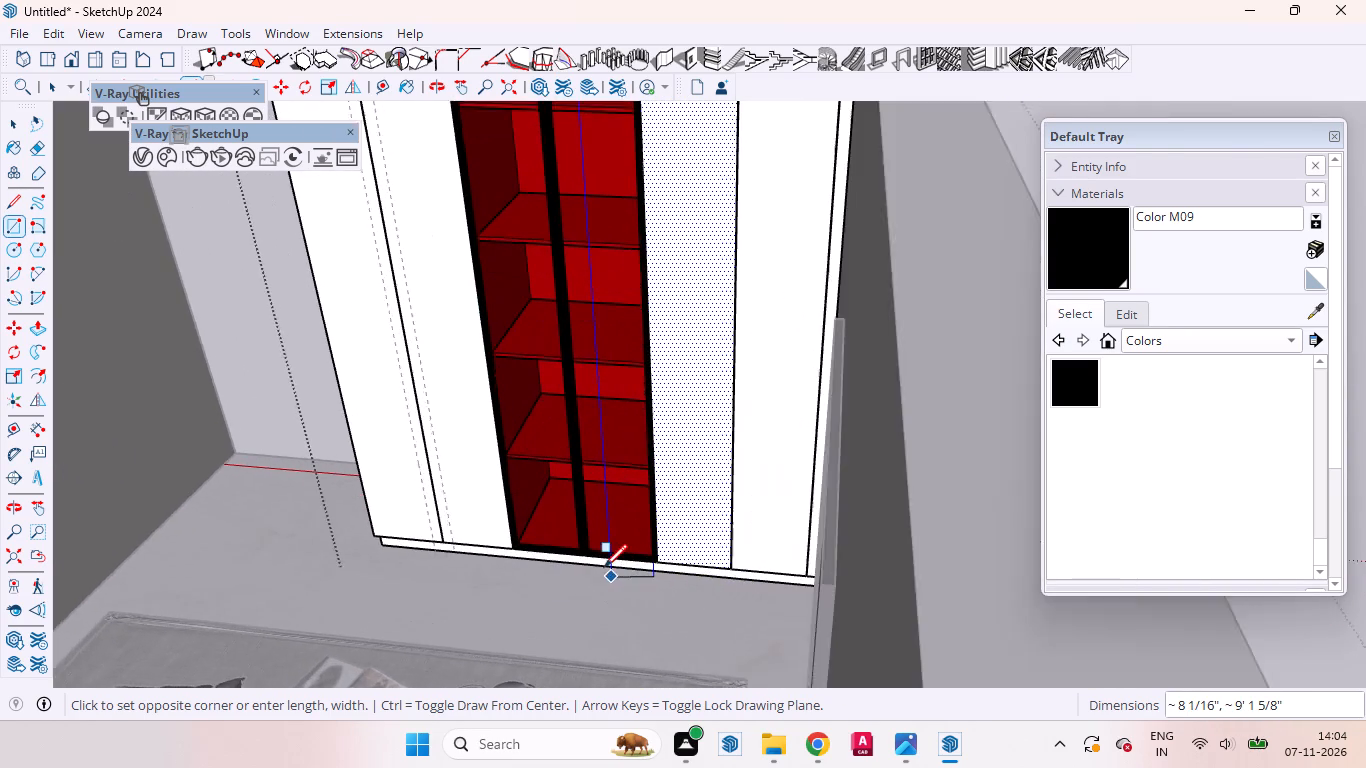
scroll(604, 567, "up", 2)
key("Left")
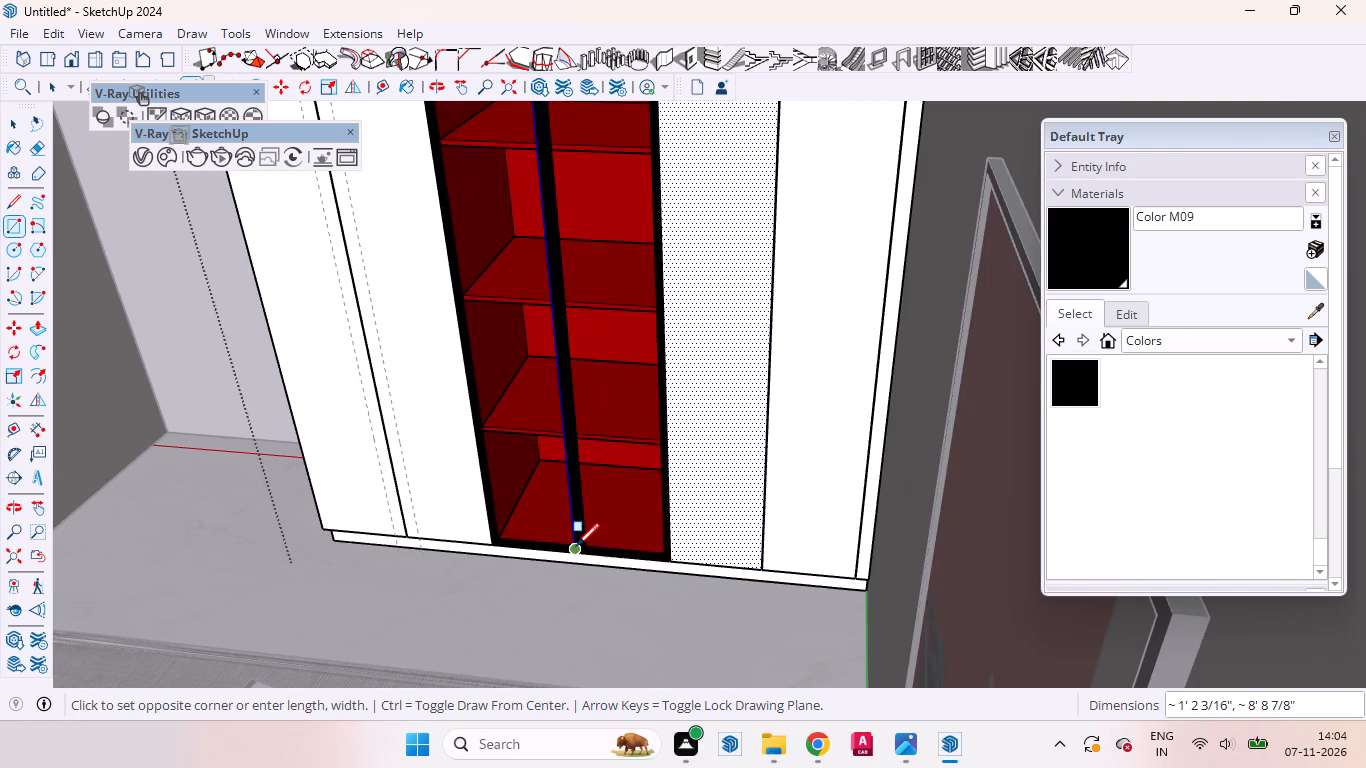
scroll(578, 544, "up", 20)
scroll(578, 544, "up", 10)
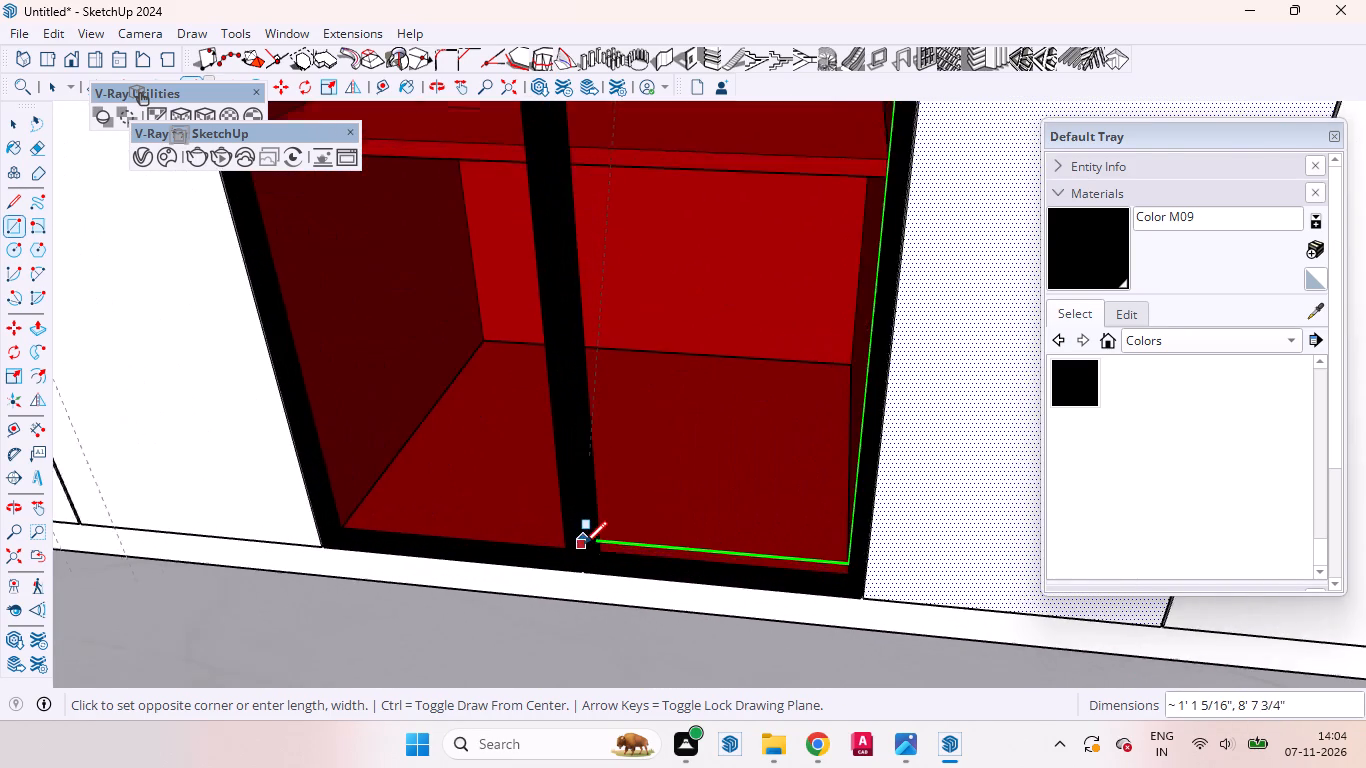
scroll(584, 544, "up", 4)
scroll(587, 544, "down", 1)
scroll(588, 545, "up", 3)
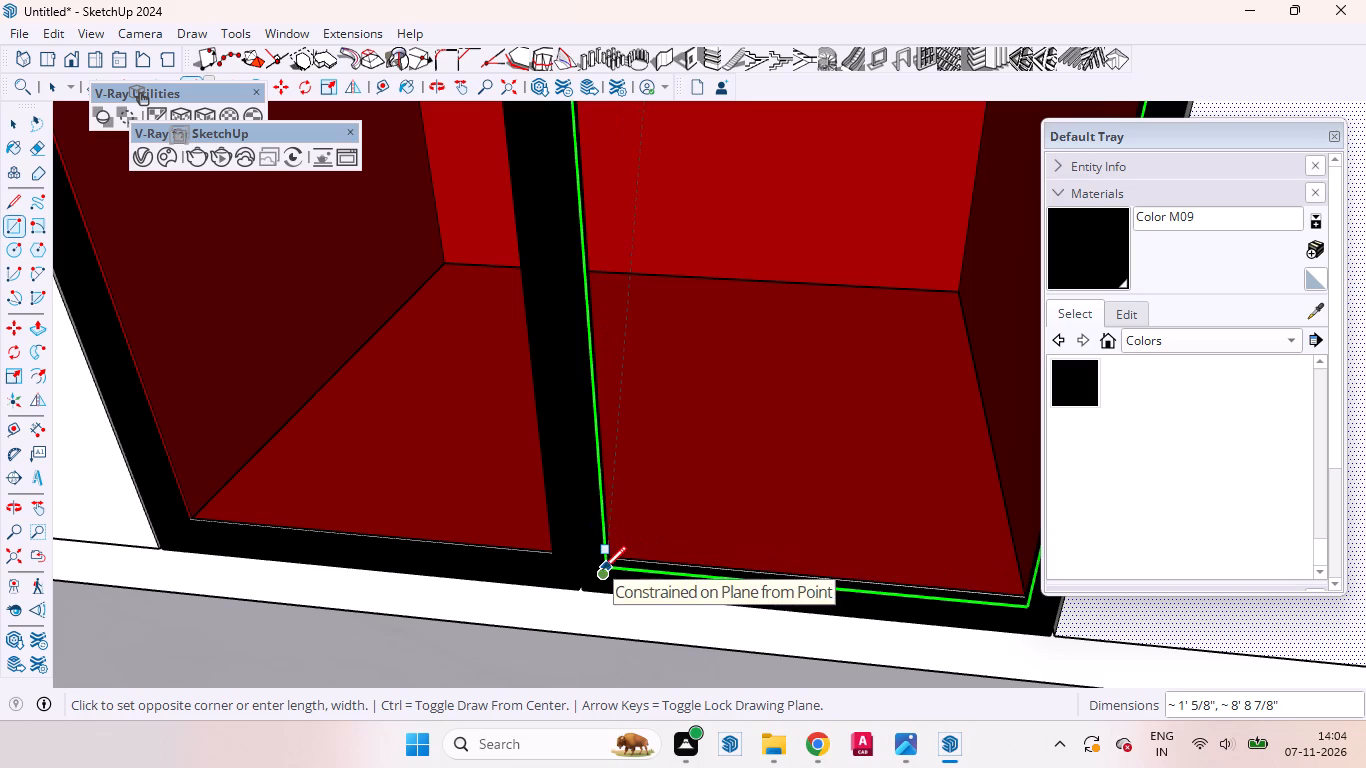
left_click(603, 569)
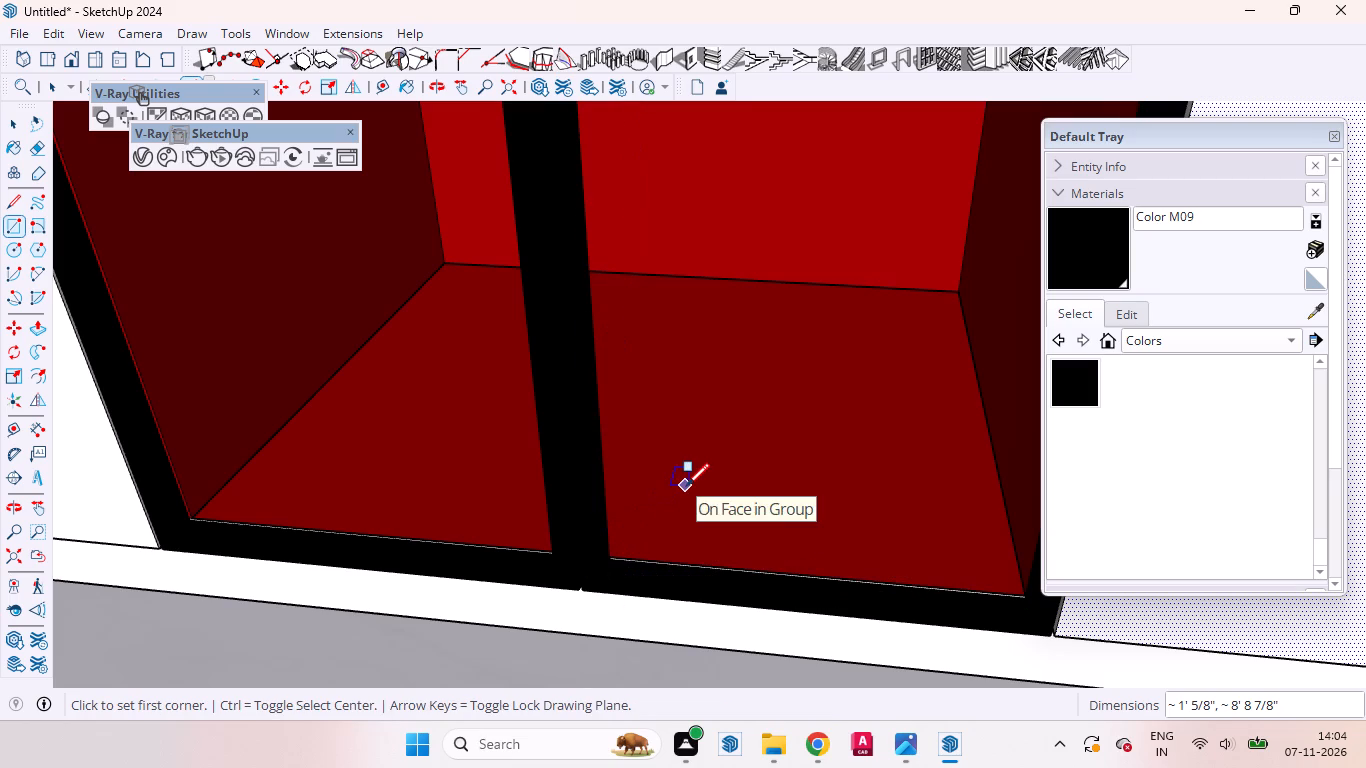
key("space")
Unhide the hidden glass panes of the wardrobe's middle doors and close the wardrobe group.
scroll(703, 503, "down", 13)
scroll(791, 569, "up", 2)
scroll(791, 569, "down", 6)
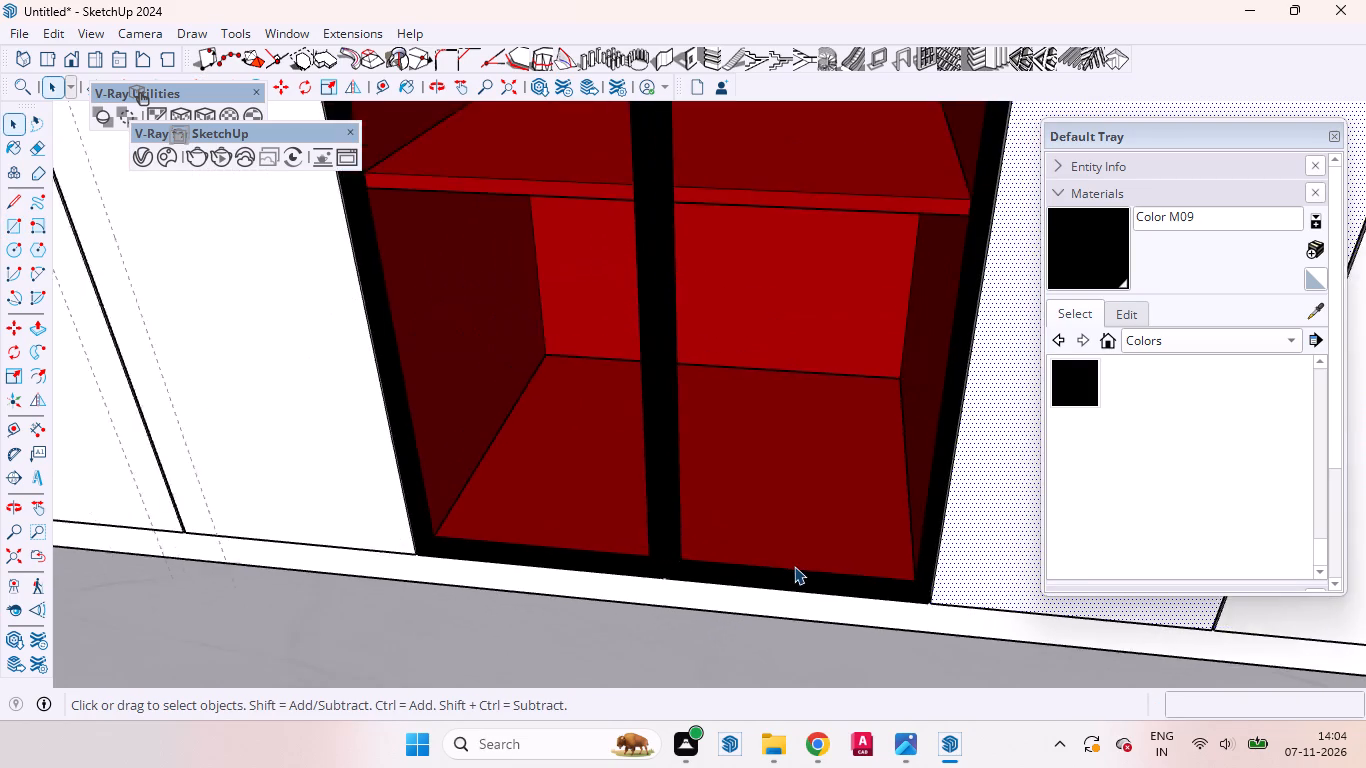
scroll(794, 566, "down", 20)
scroll(794, 566, "down", 18)
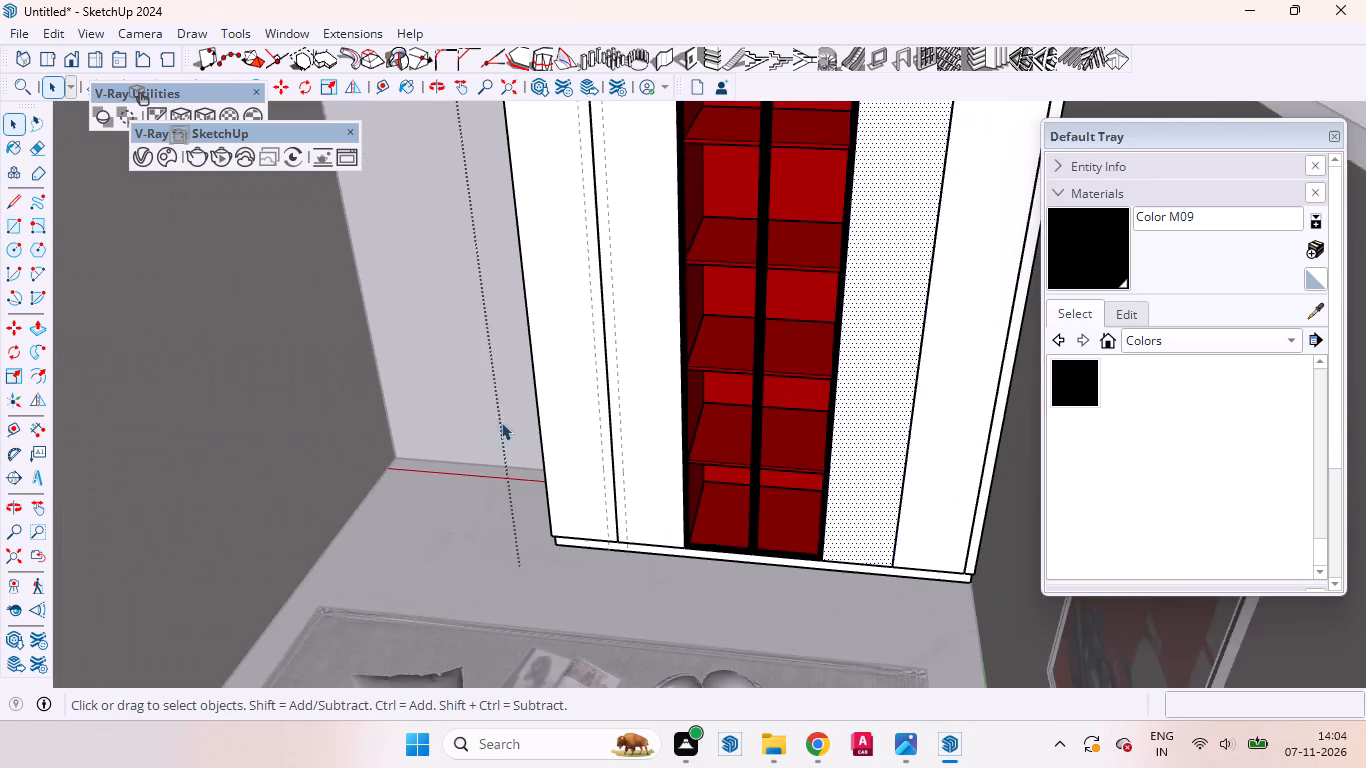
left_click(52, 29)
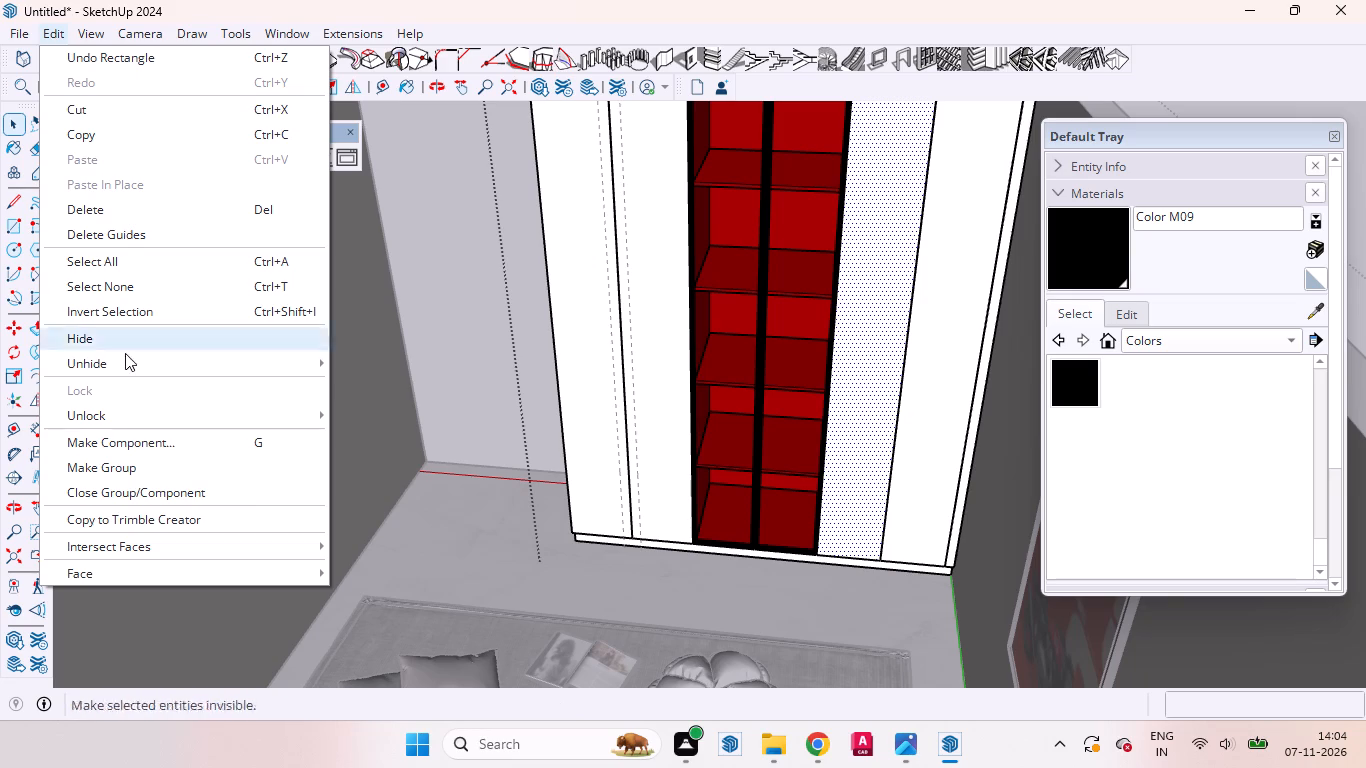
left_click(367, 380)
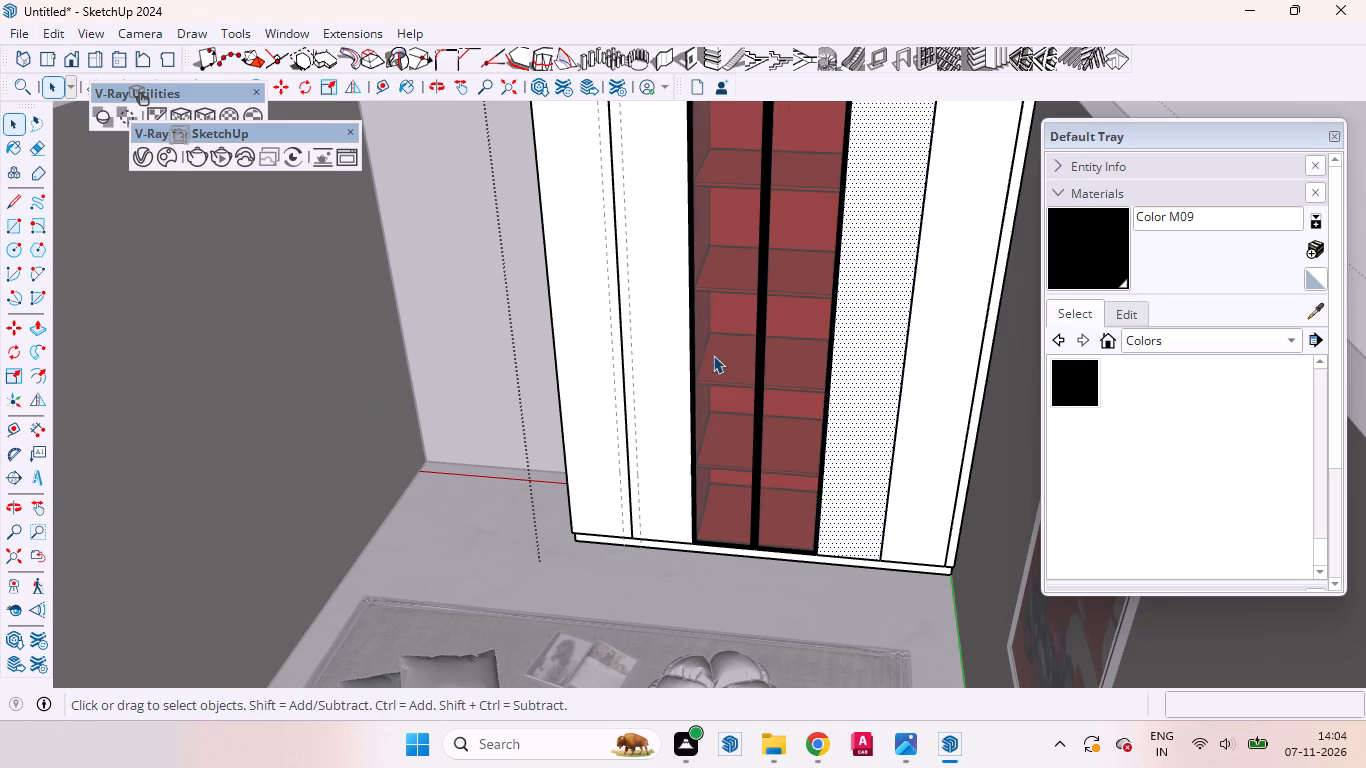
scroll(713, 366, "down", 15)
left_click(911, 280)
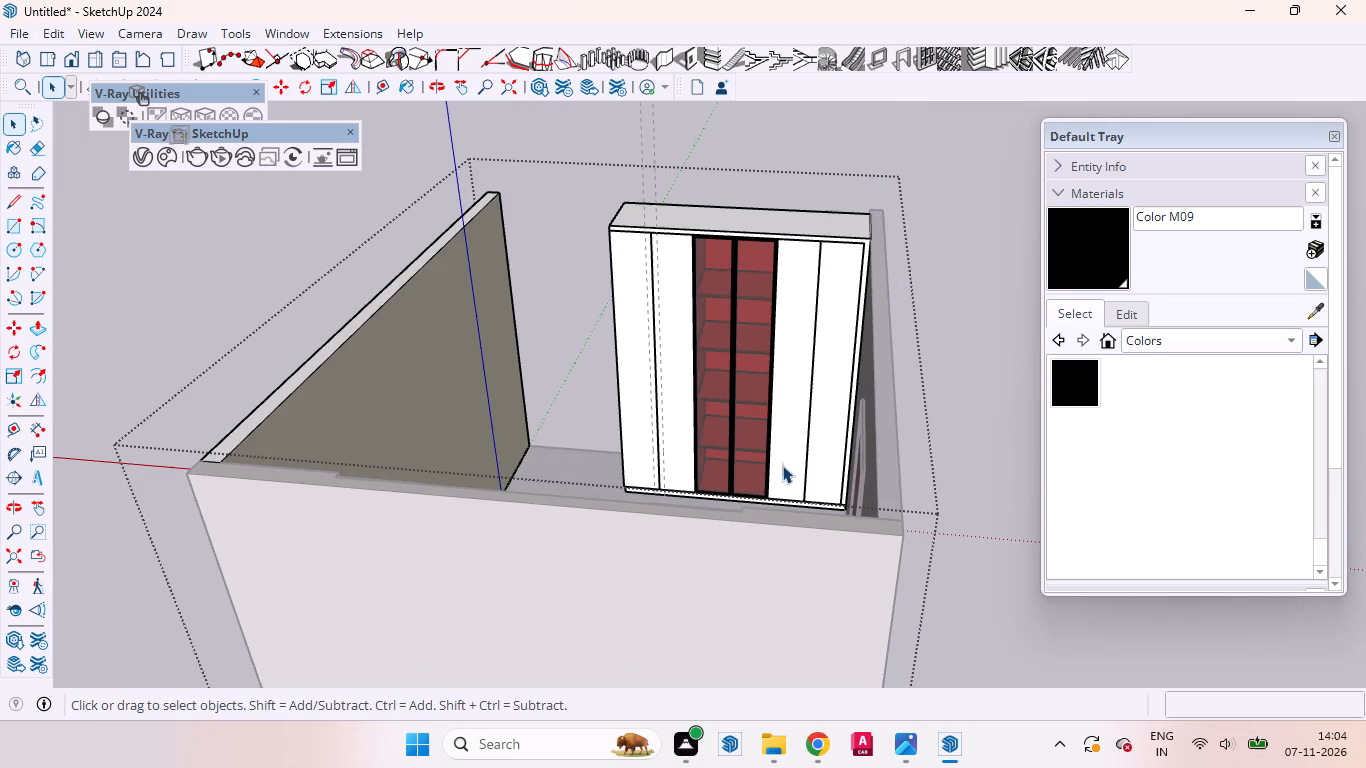
Examine the wardrobe and its glass doors within the bedroom from above the front wall.
middle_click_drag(497, 512, 555, 497)
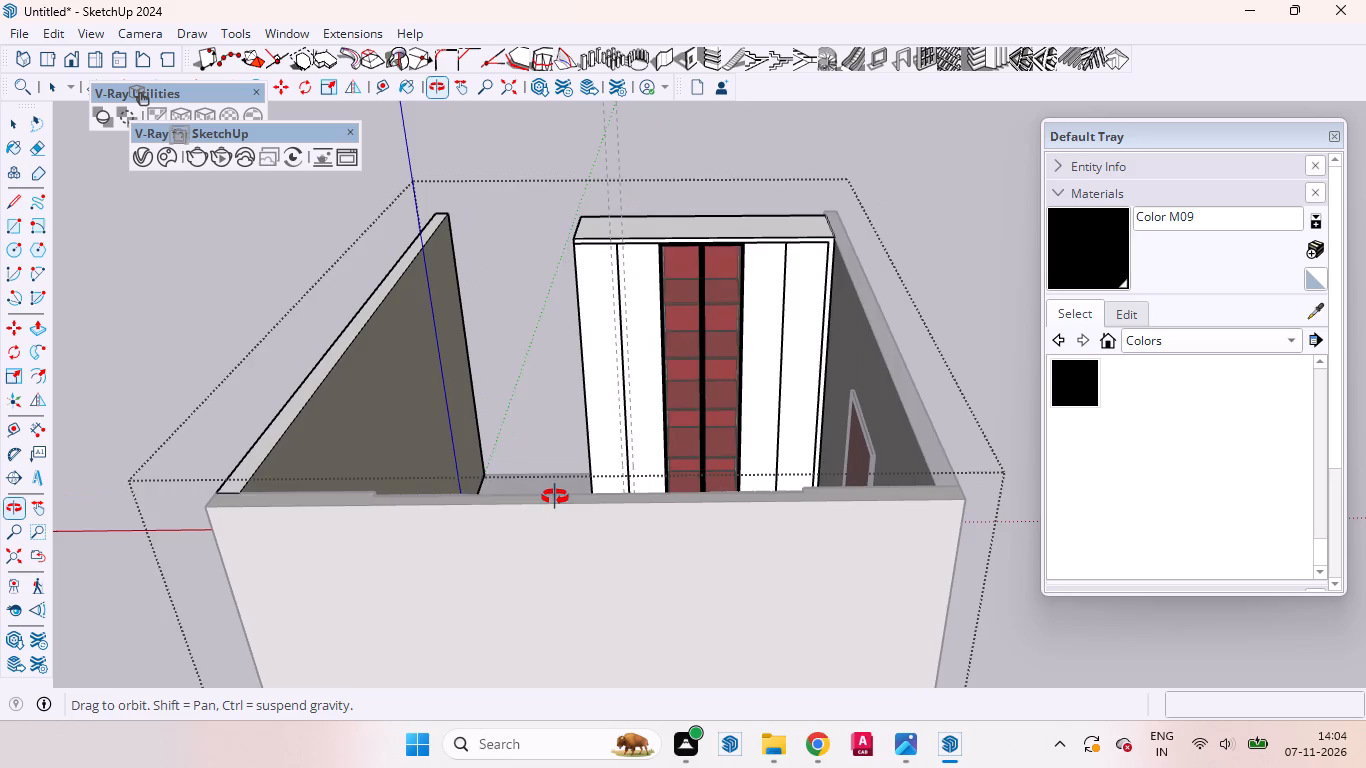
middle_click_drag(555, 497, 541, 470)
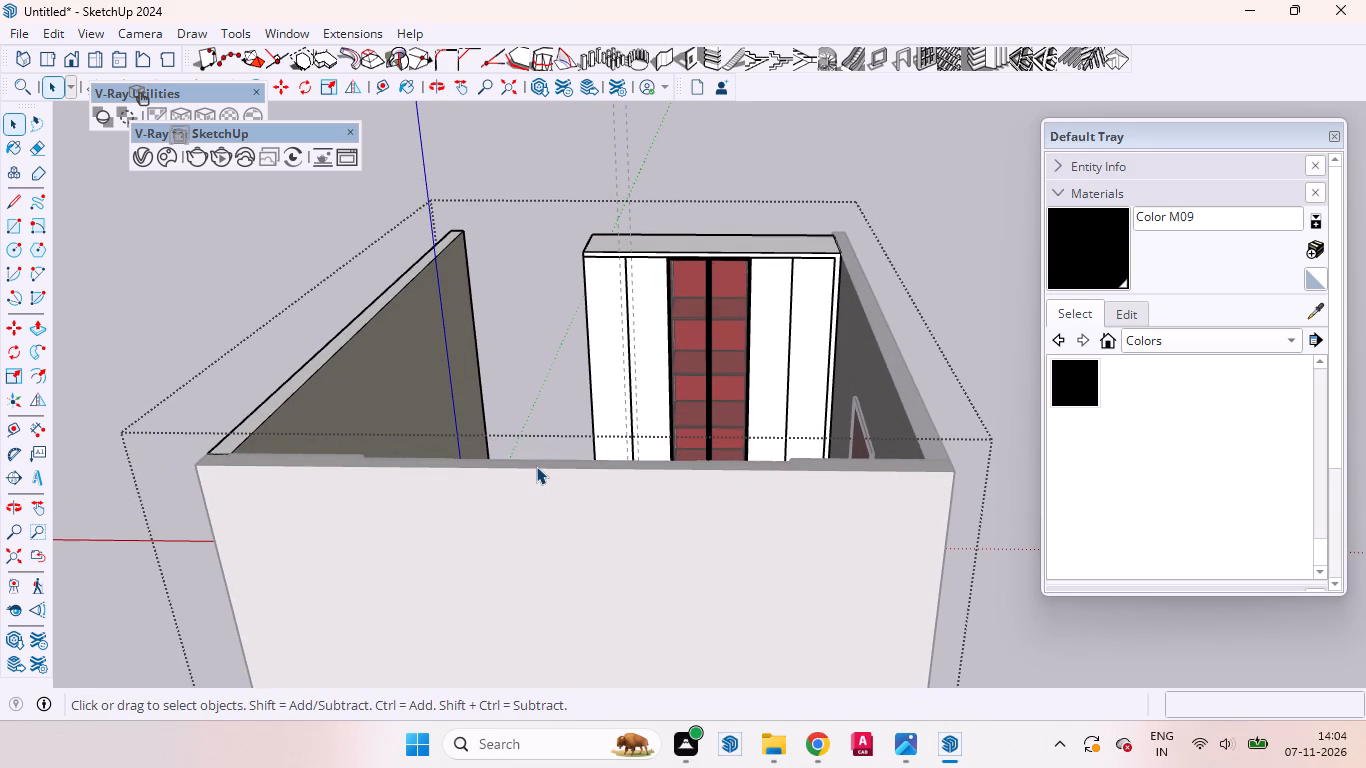
scroll(438, 506, "up", 4)
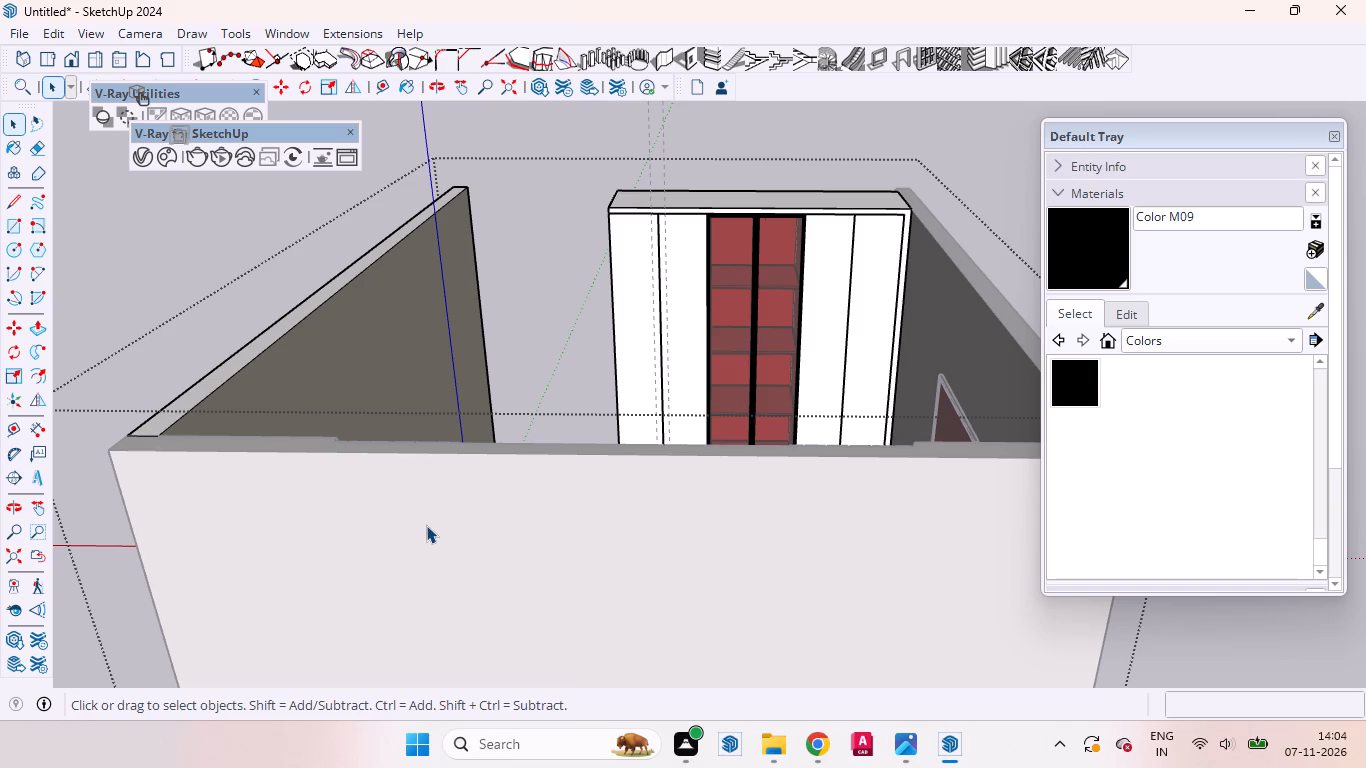
middle_click_drag(453, 526, 480, 471)
middle_click_drag(474, 468, 432, 438)
middle_click_drag(432, 438, 382, 397)
middle_click_drag(376, 468, 401, 463)
middle_click_drag(401, 463, 385, 449)
middle_click_drag(374, 461, 385, 462)
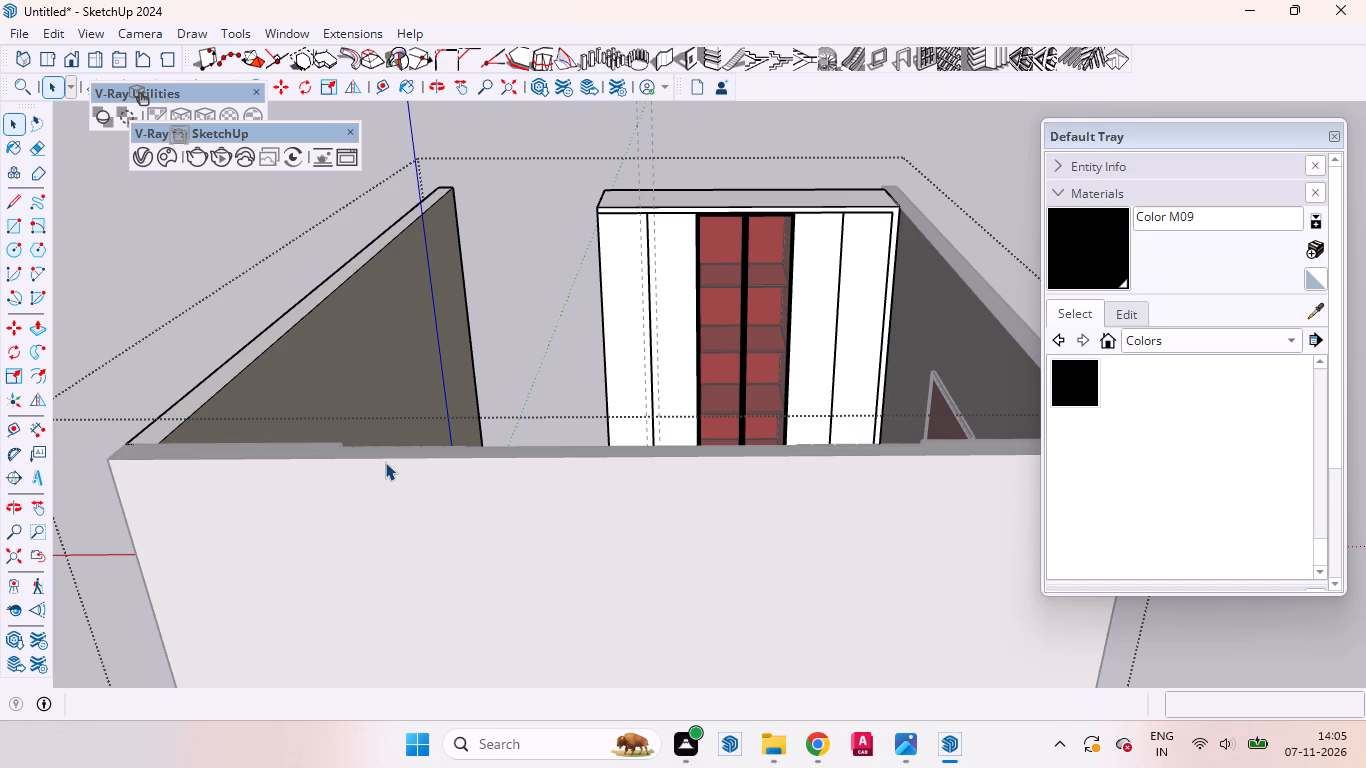
middle_click_drag(340, 481, 344, 478)
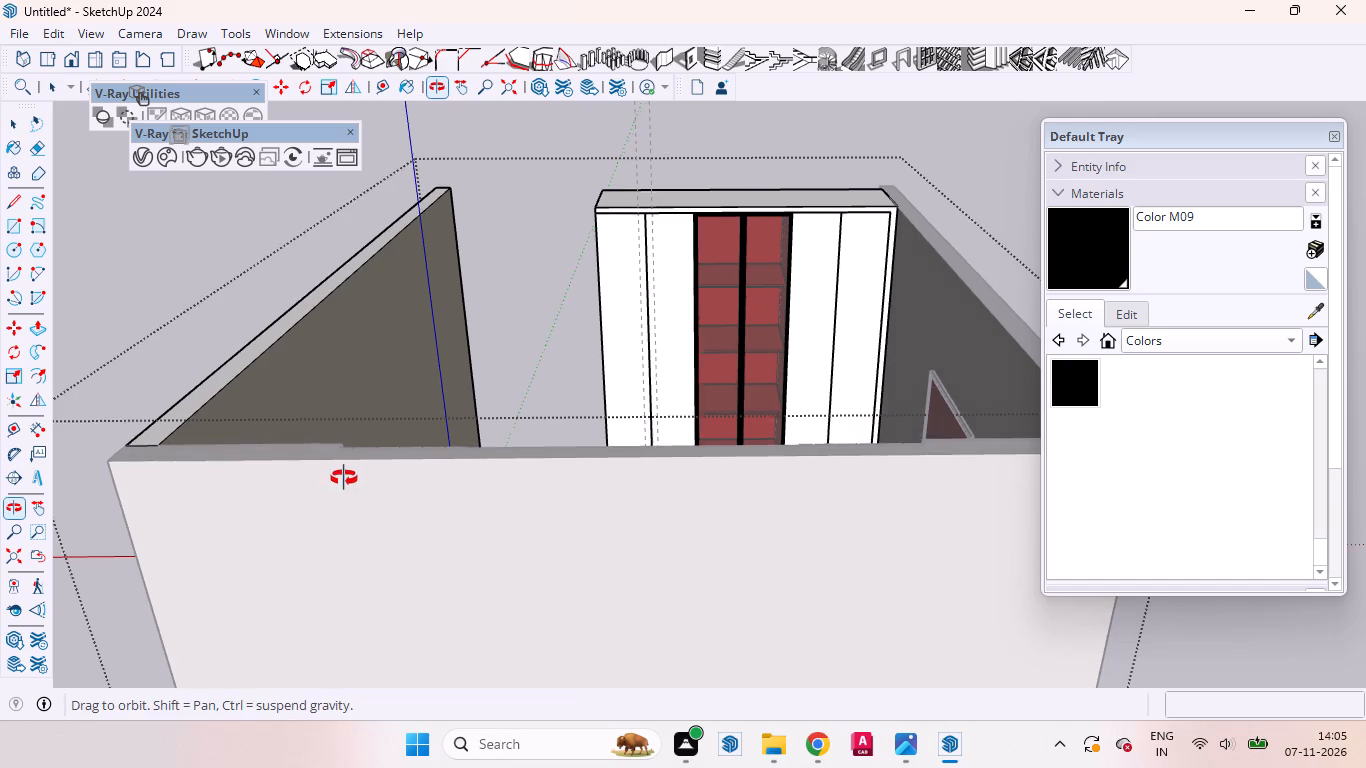
middle_click_drag(344, 478, 283, 506)
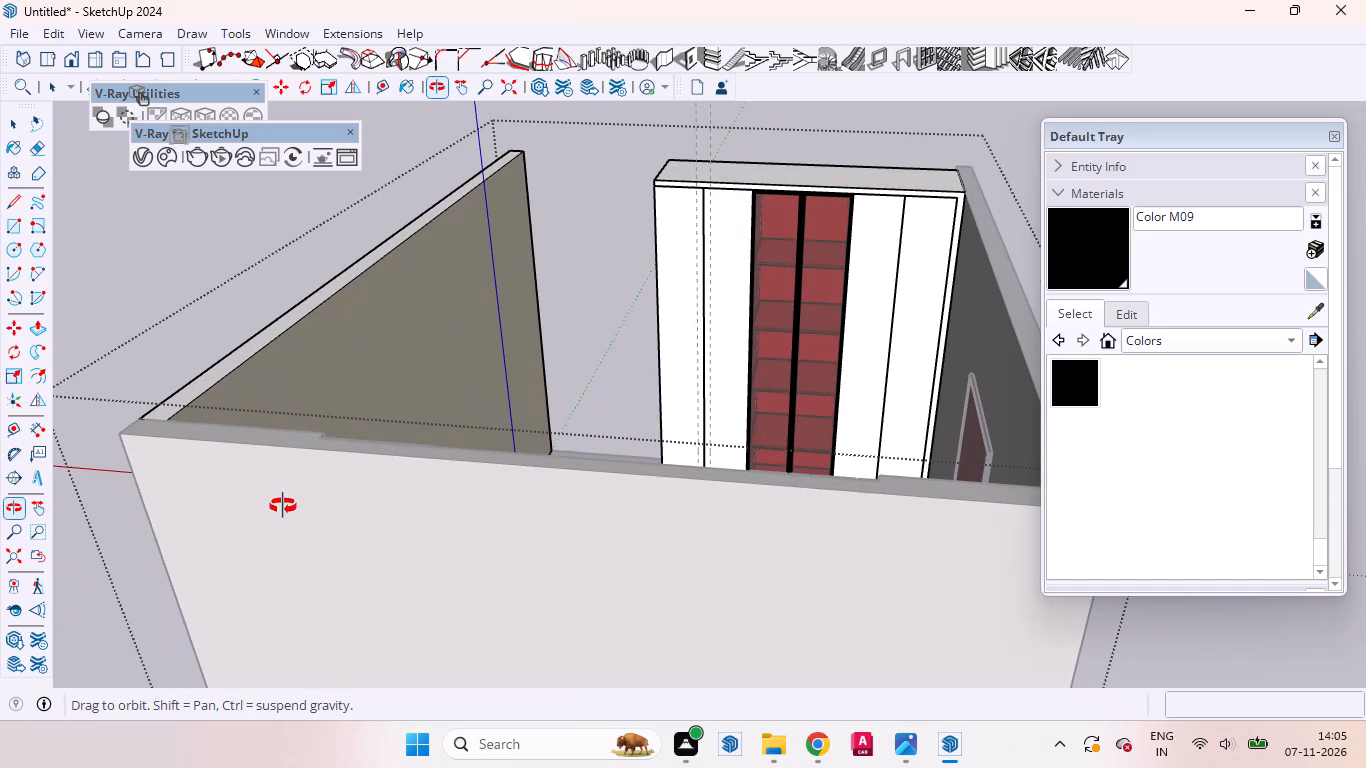
Examine the wardrobe within the bedroom from above, then close in on the base of its two leftmost doors.
middle_click_drag(283, 506, 281, 560)
middle_click_drag(294, 510, 333, 610)
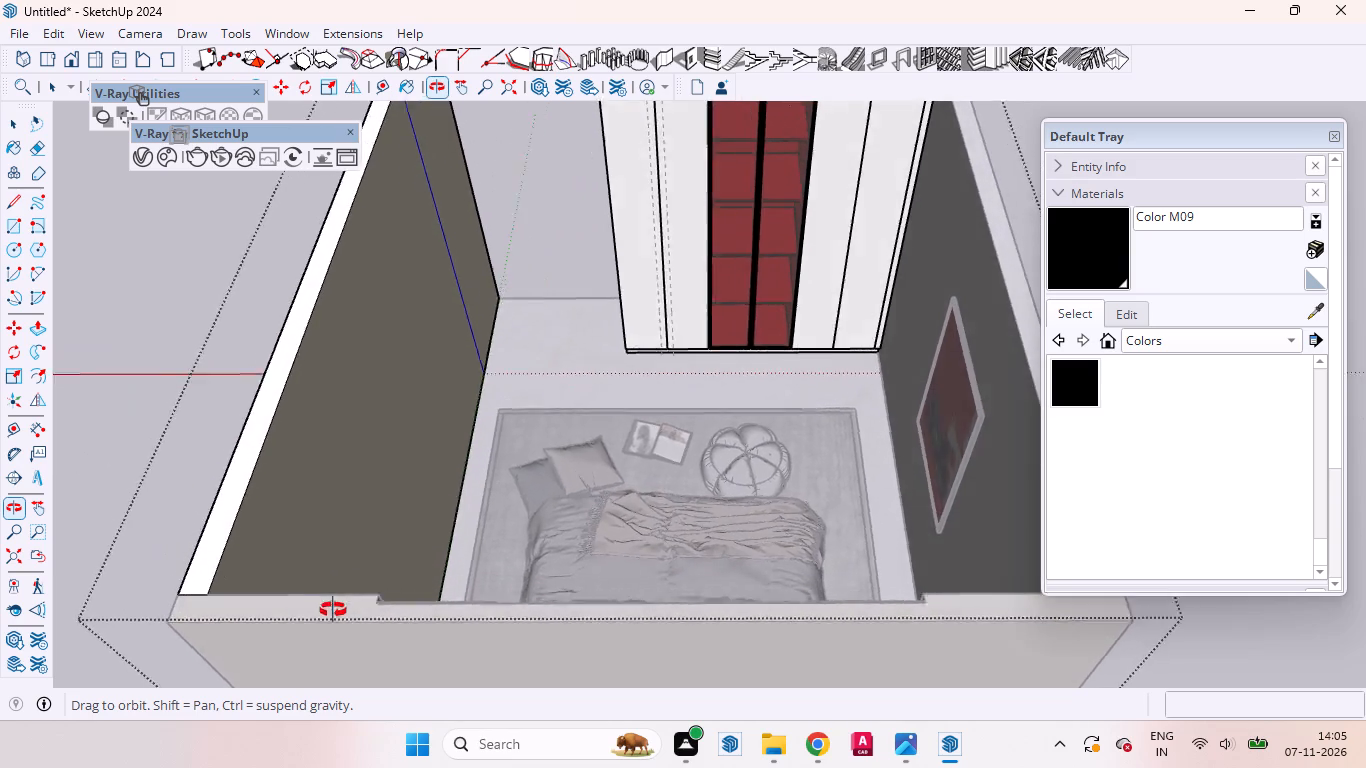
middle_click_drag(333, 610, 261, 524)
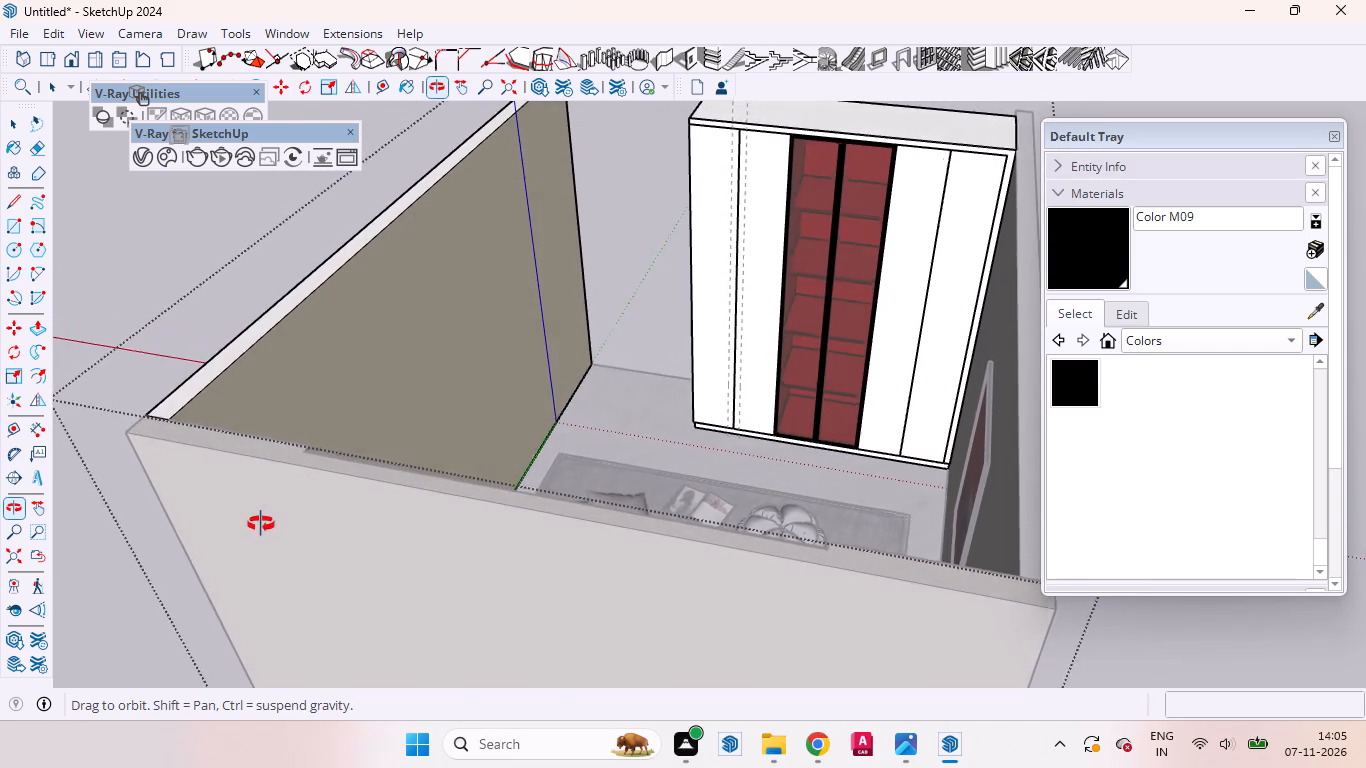
middle_click_drag(261, 524, 270, 544)
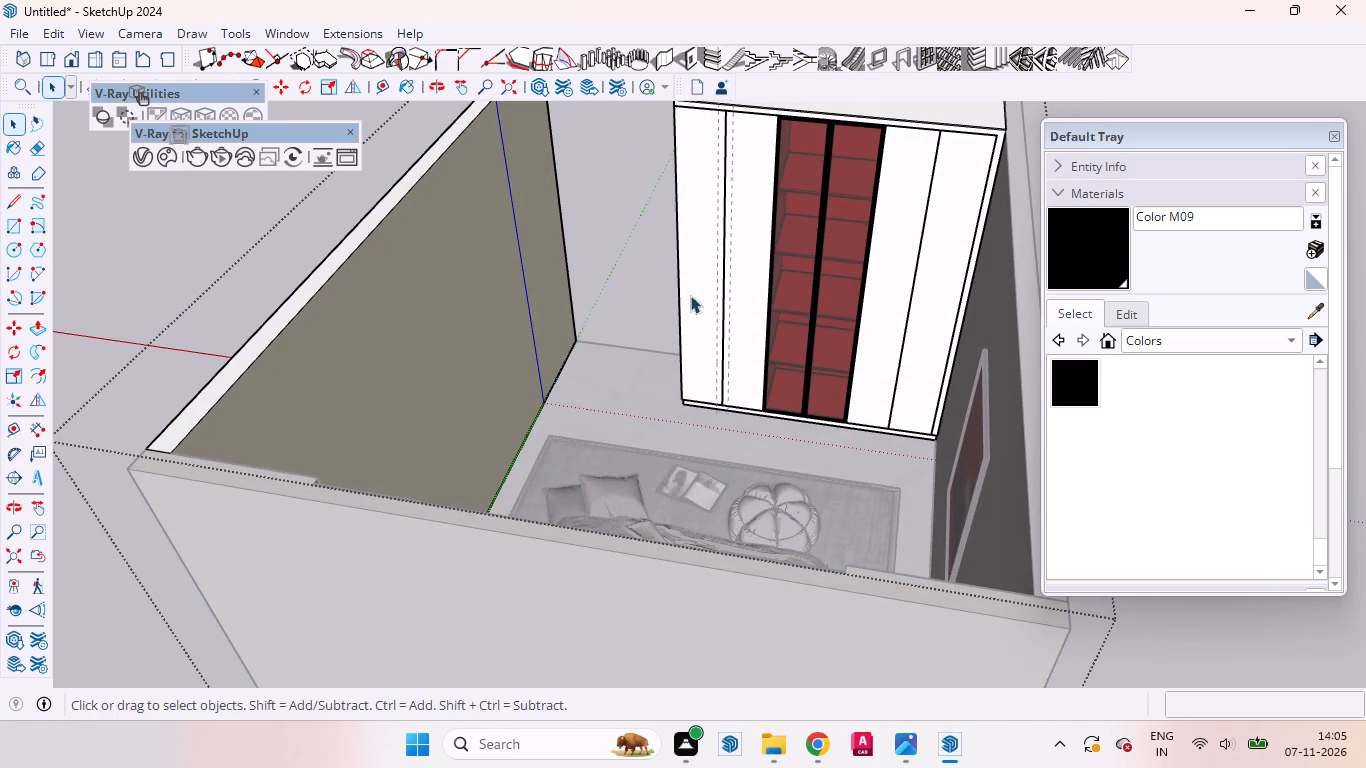
scroll(822, 171, "up", 9)
middle_click_drag(651, 439, 688, 439)
scroll(658, 439, "up", 1)
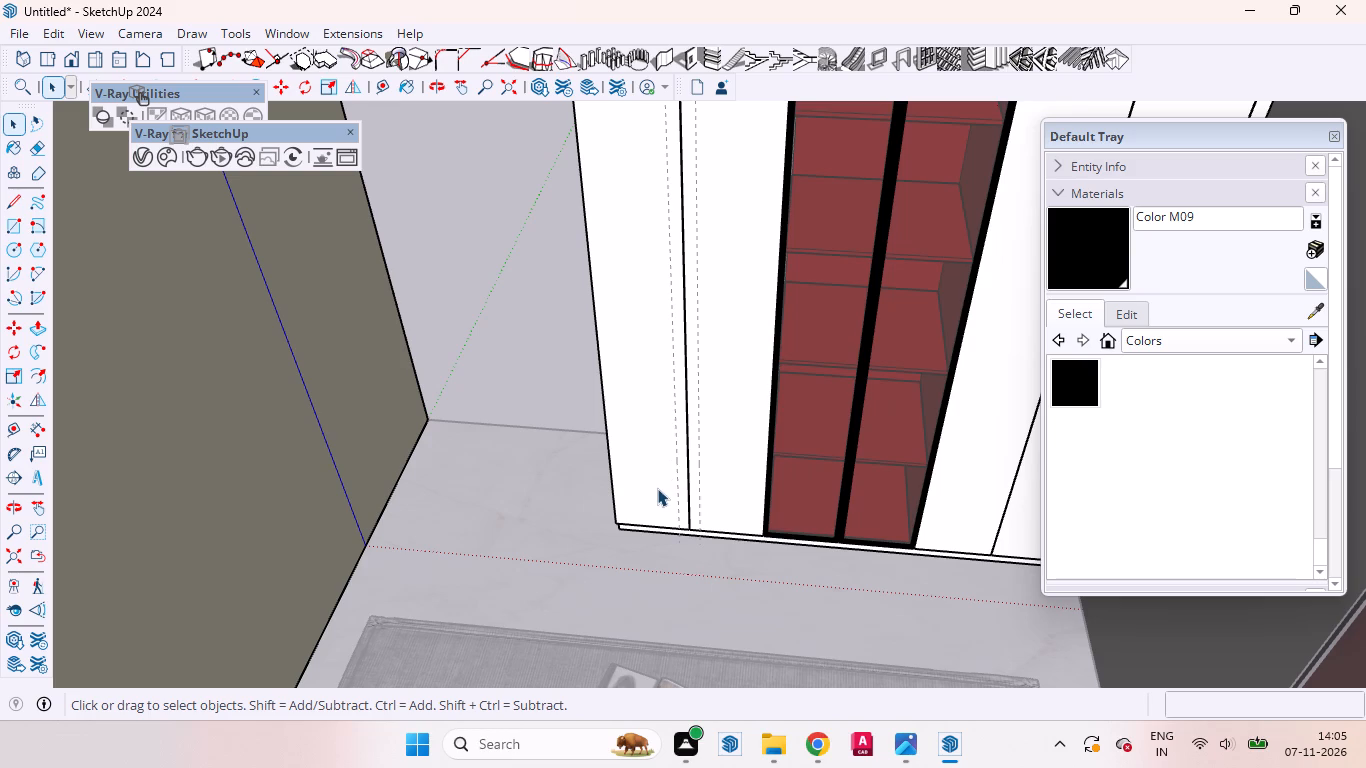
scroll(657, 488, "up", 1)
middle_click_drag(625, 519, 639, 514)
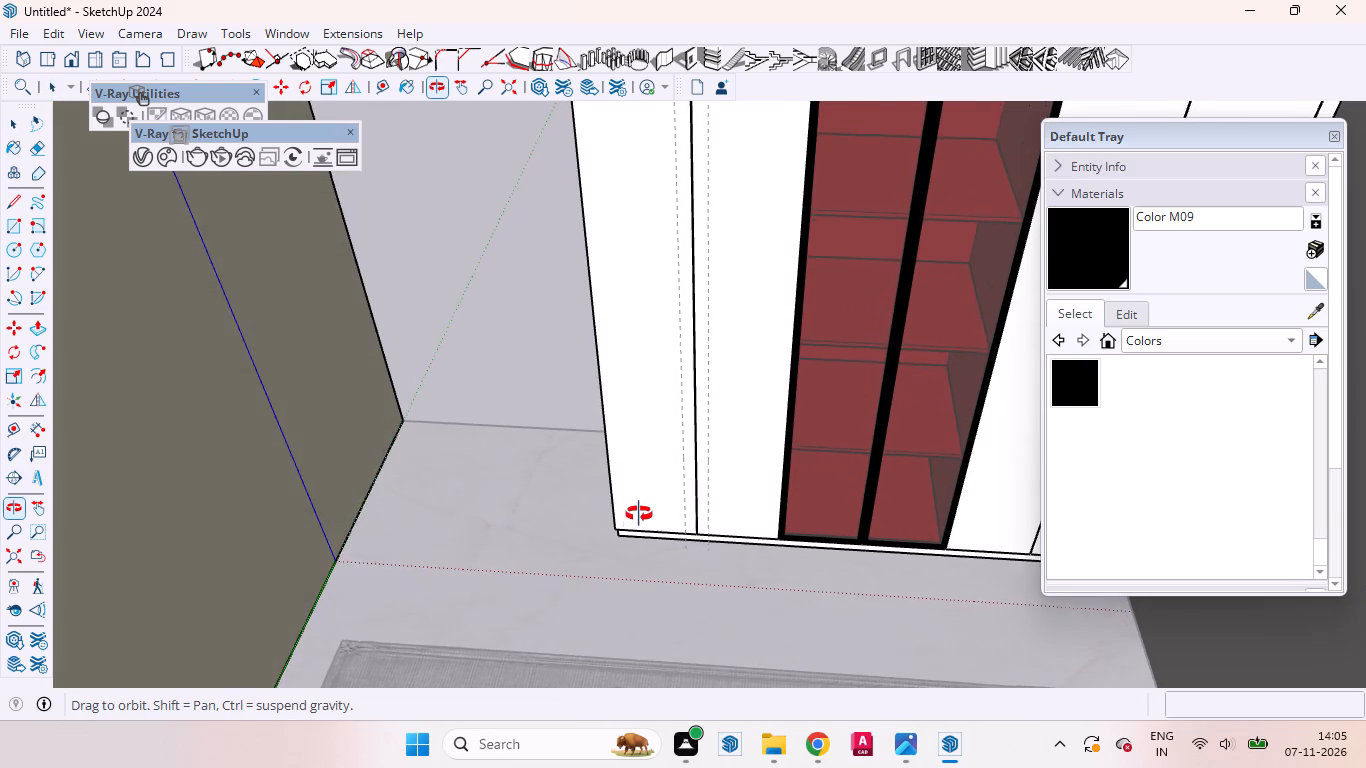
middle_click_drag(639, 514, 619, 463)
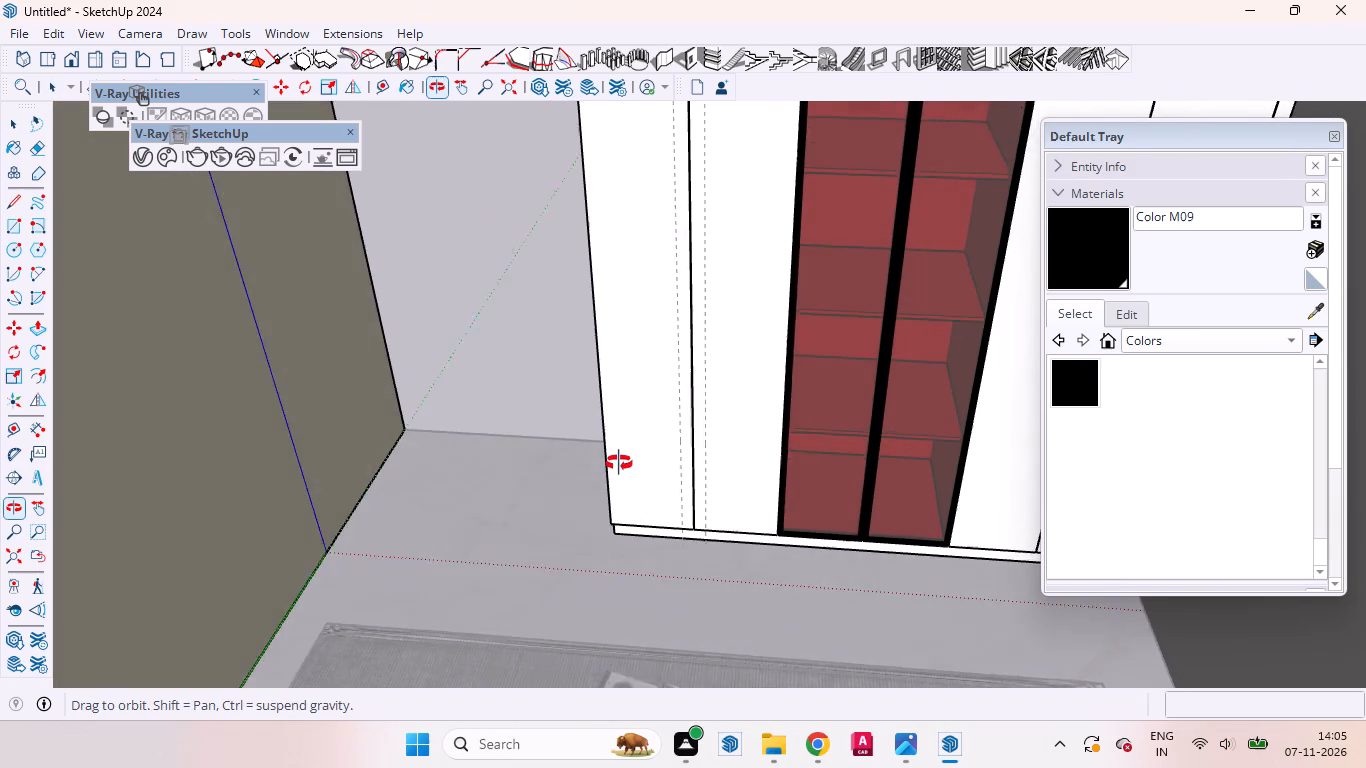
middle_click_drag(619, 463, 574, 427)
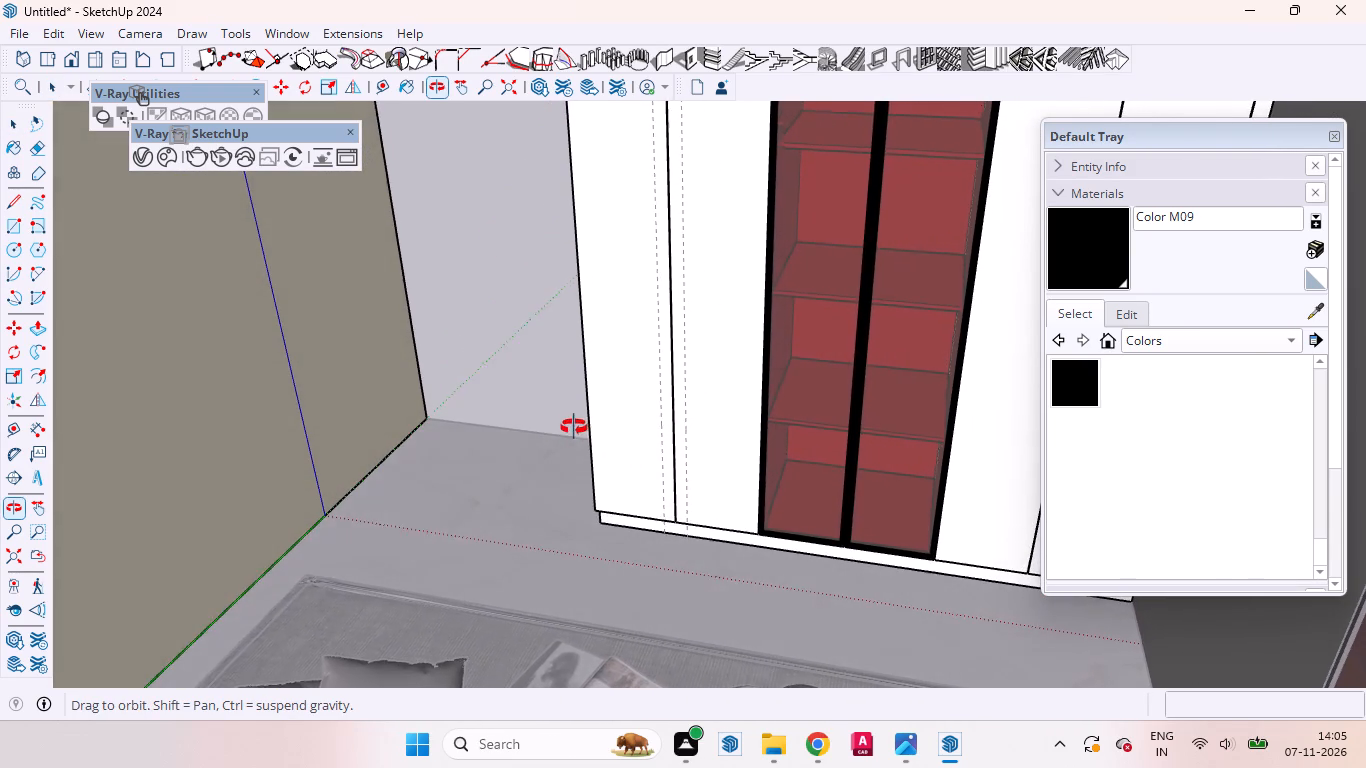
middle_click_drag(574, 427, 577, 451)
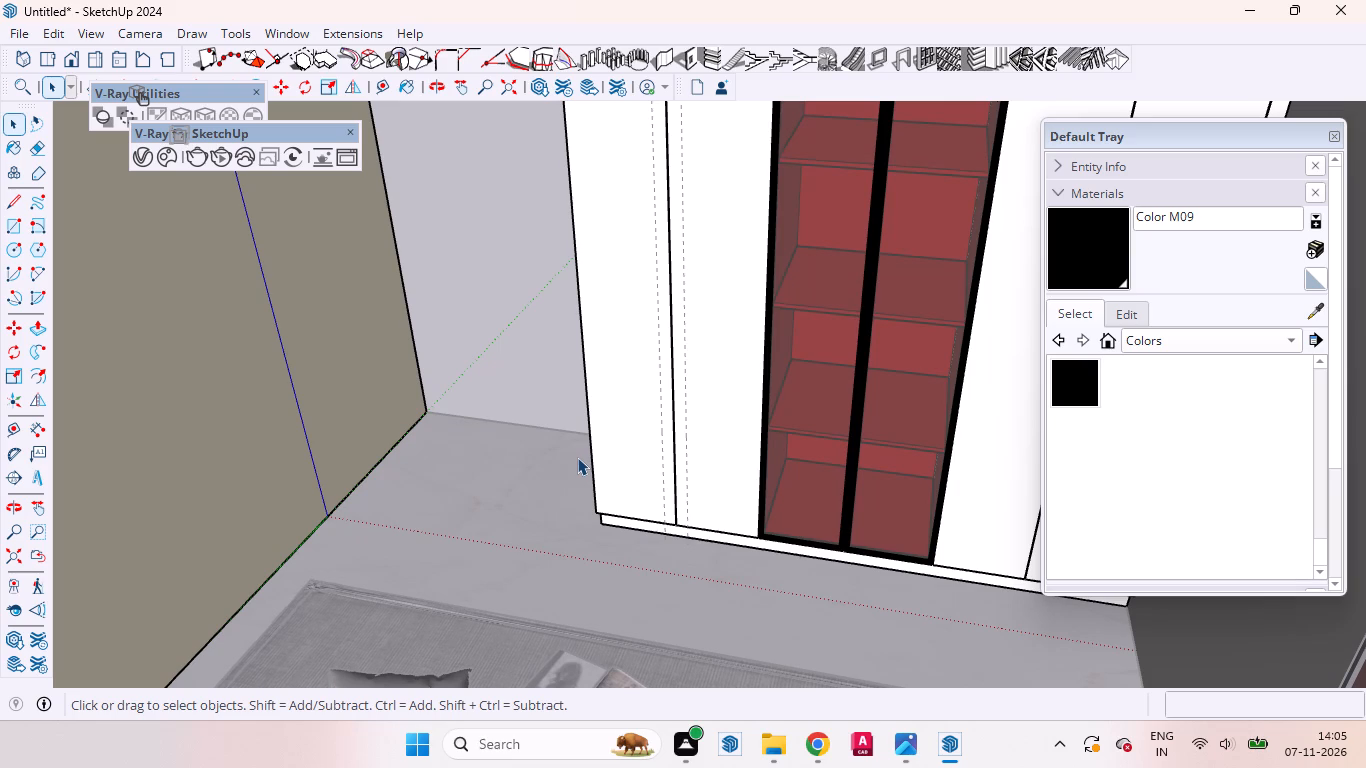
middle_click_drag(572, 476, 590, 449)
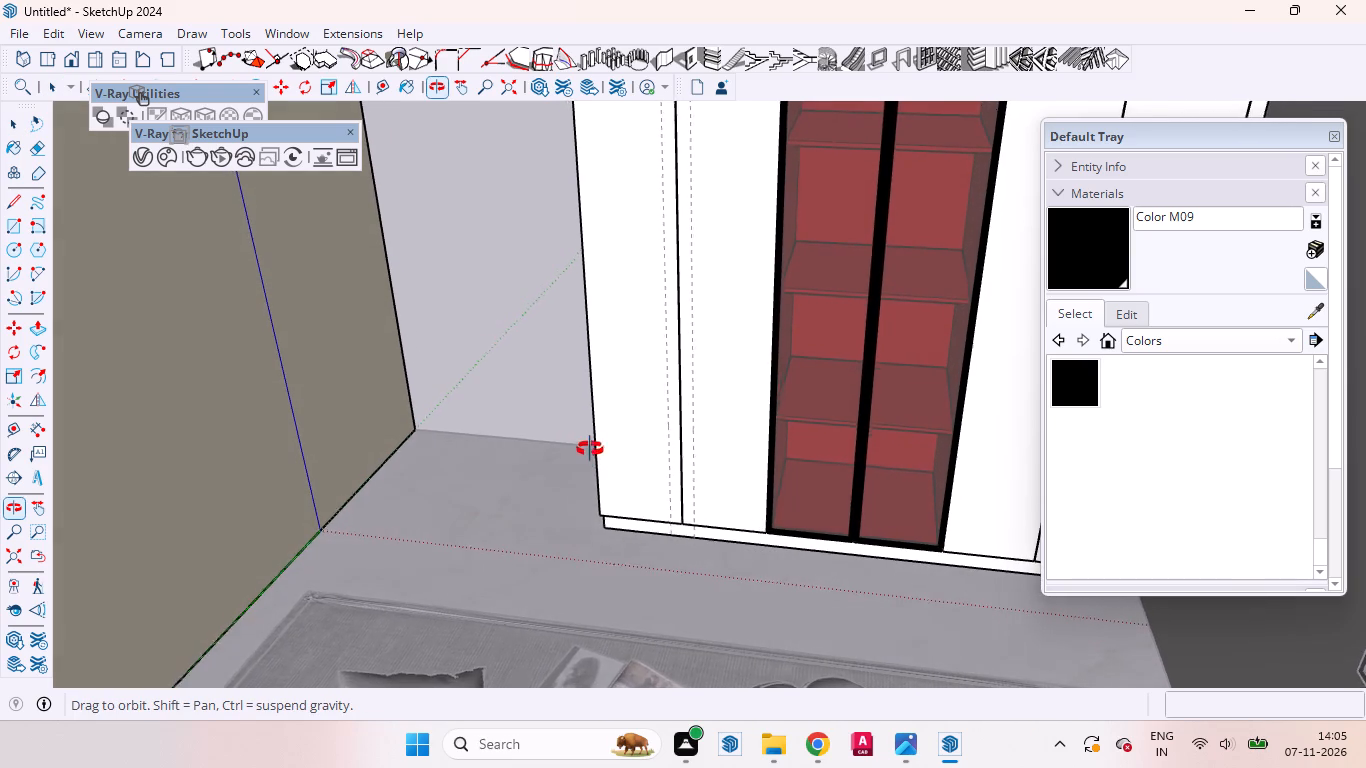
middle_click_drag(590, 449, 565, 433)
middle_click(565, 433)
scroll(565, 433, "up", 3)
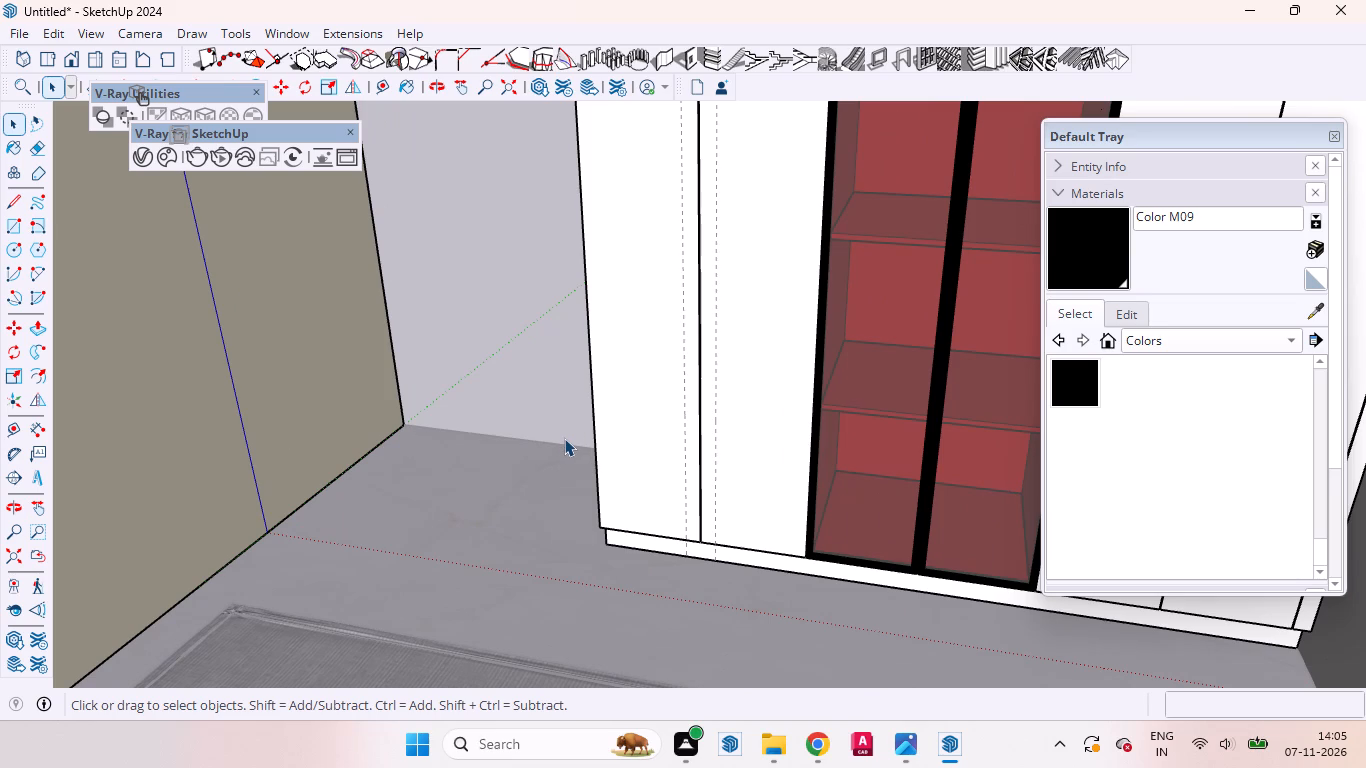
scroll(564, 438, "up", 3)
middle_click_drag(564, 450, 545, 401)
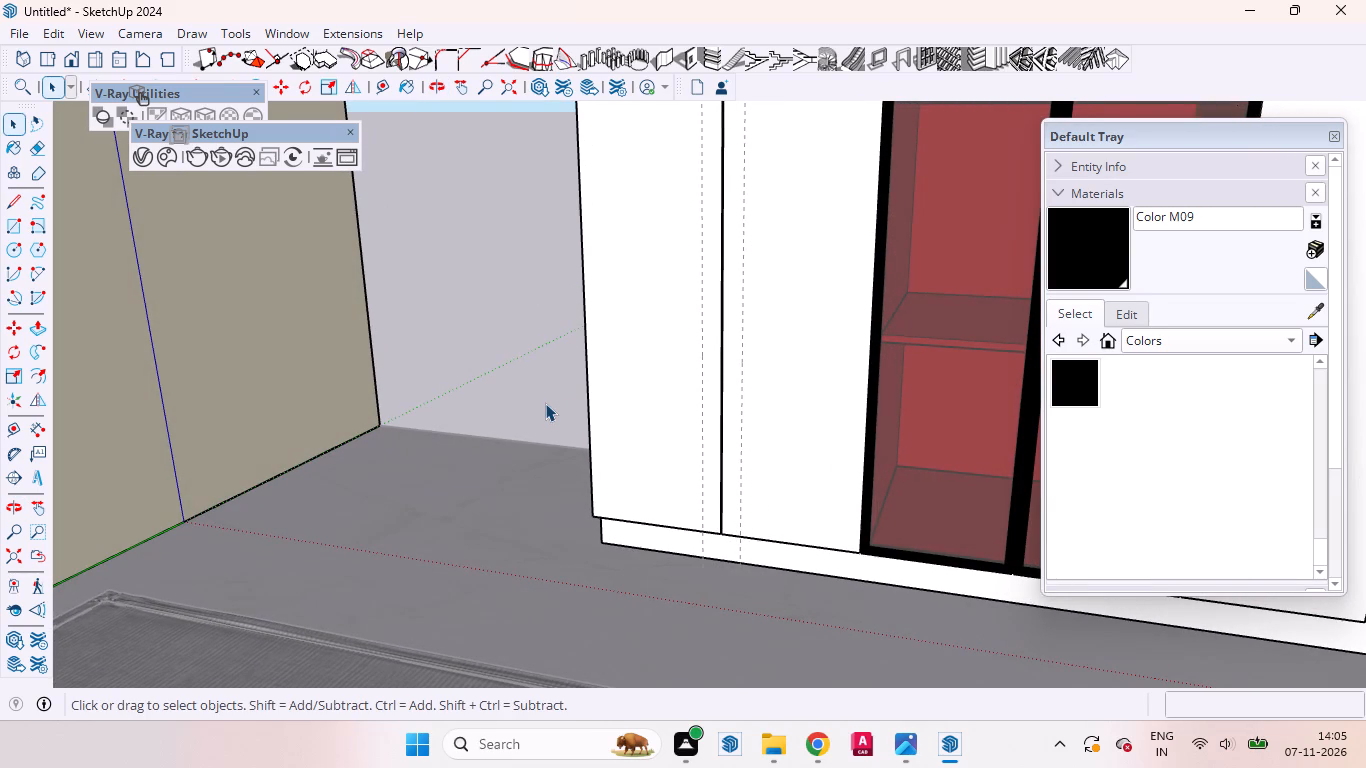
scroll(545, 403, "up", 3)
scroll(545, 403, "down", 3)
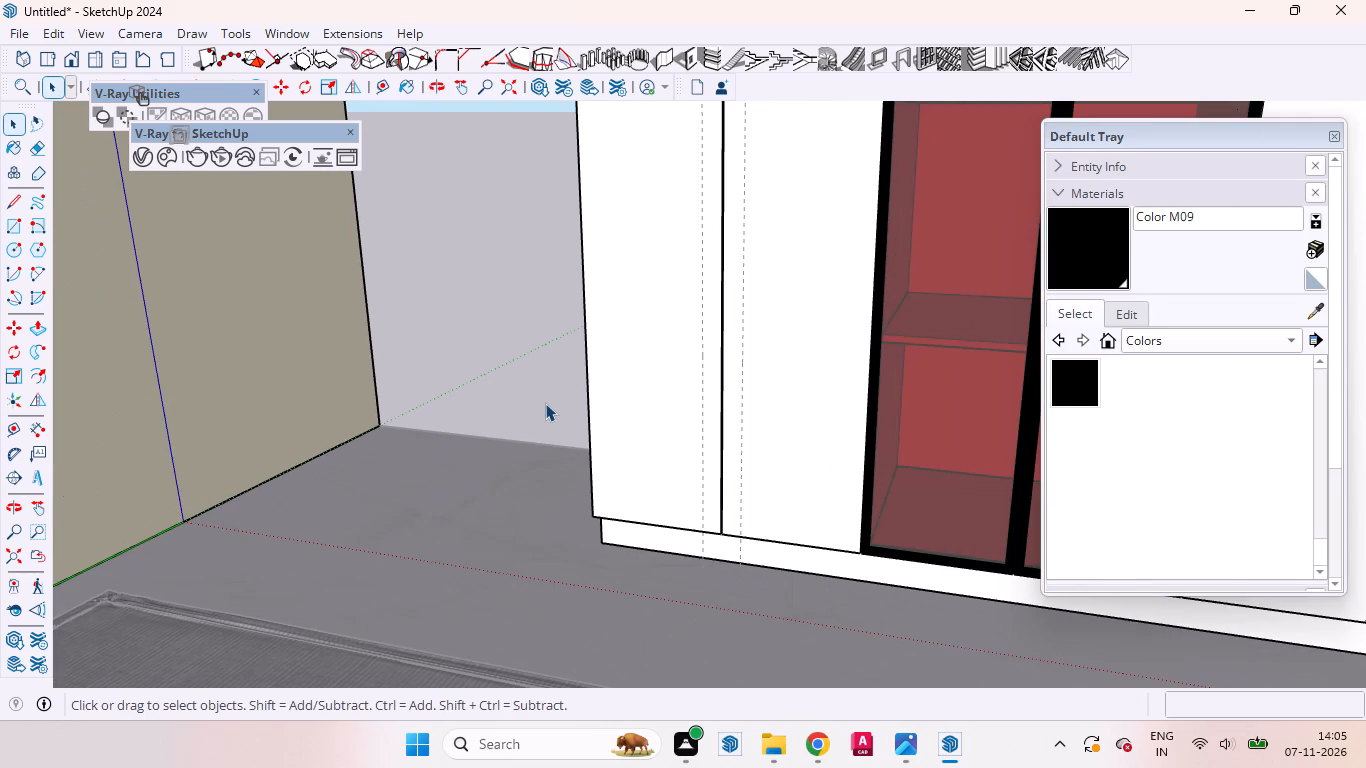
middle_click_drag(558, 427, 567, 441)
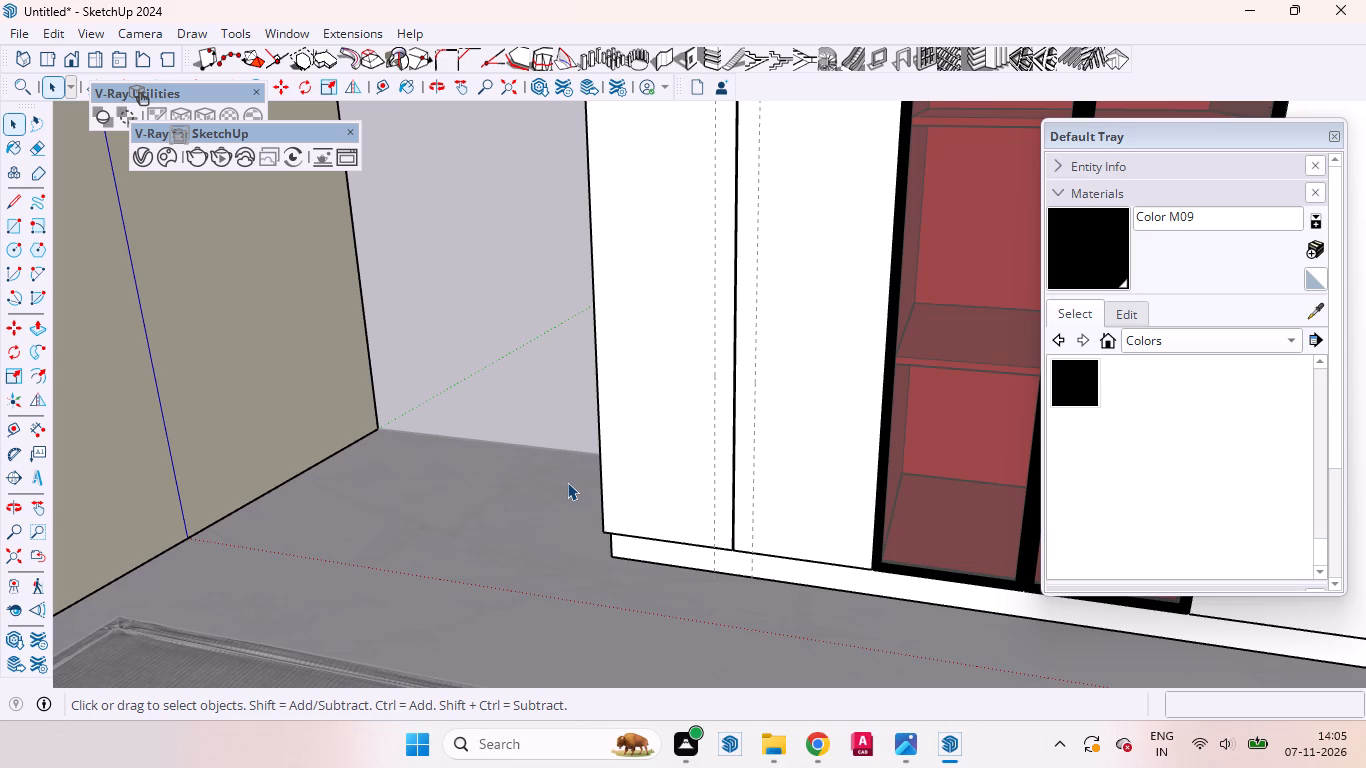
Place a horizontal guide 4' above the bottom edge of the wardrobe's leftmost door.
key("t")
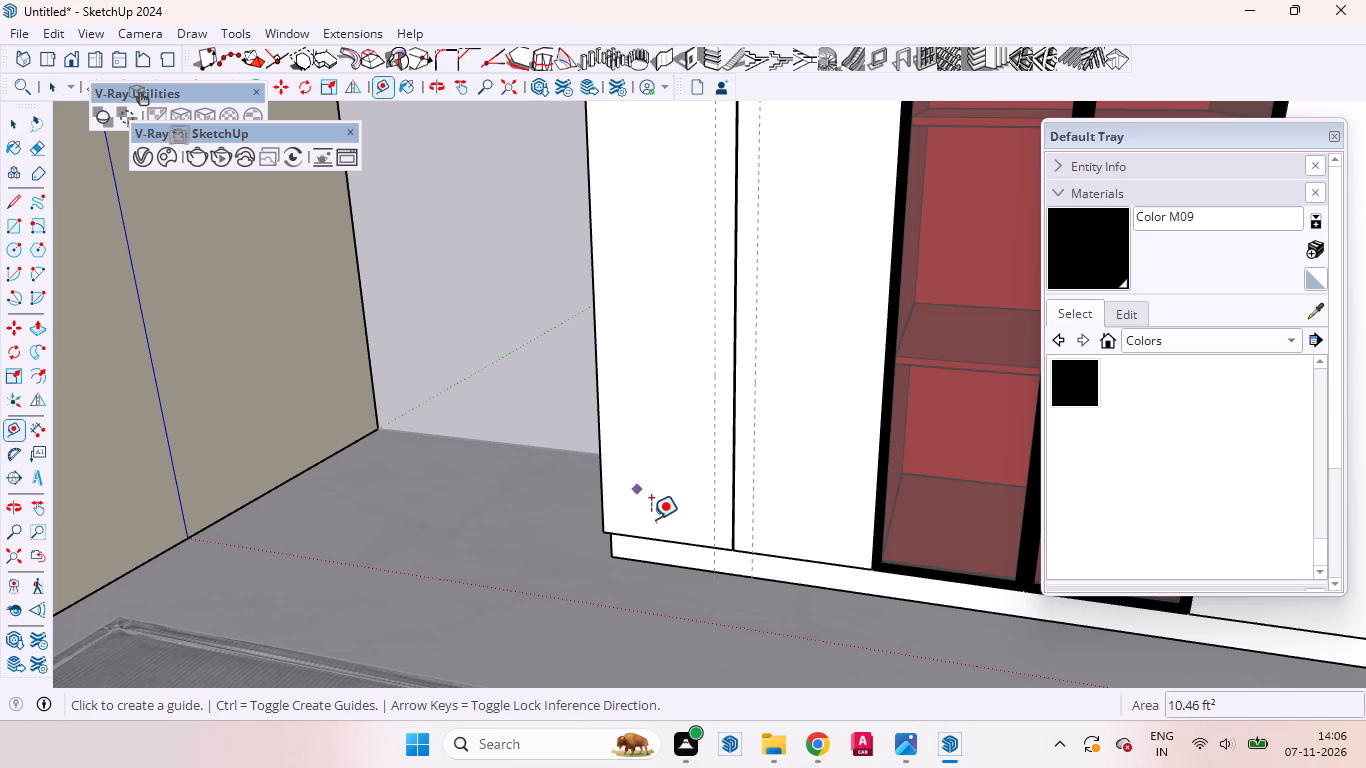
left_click(663, 536)
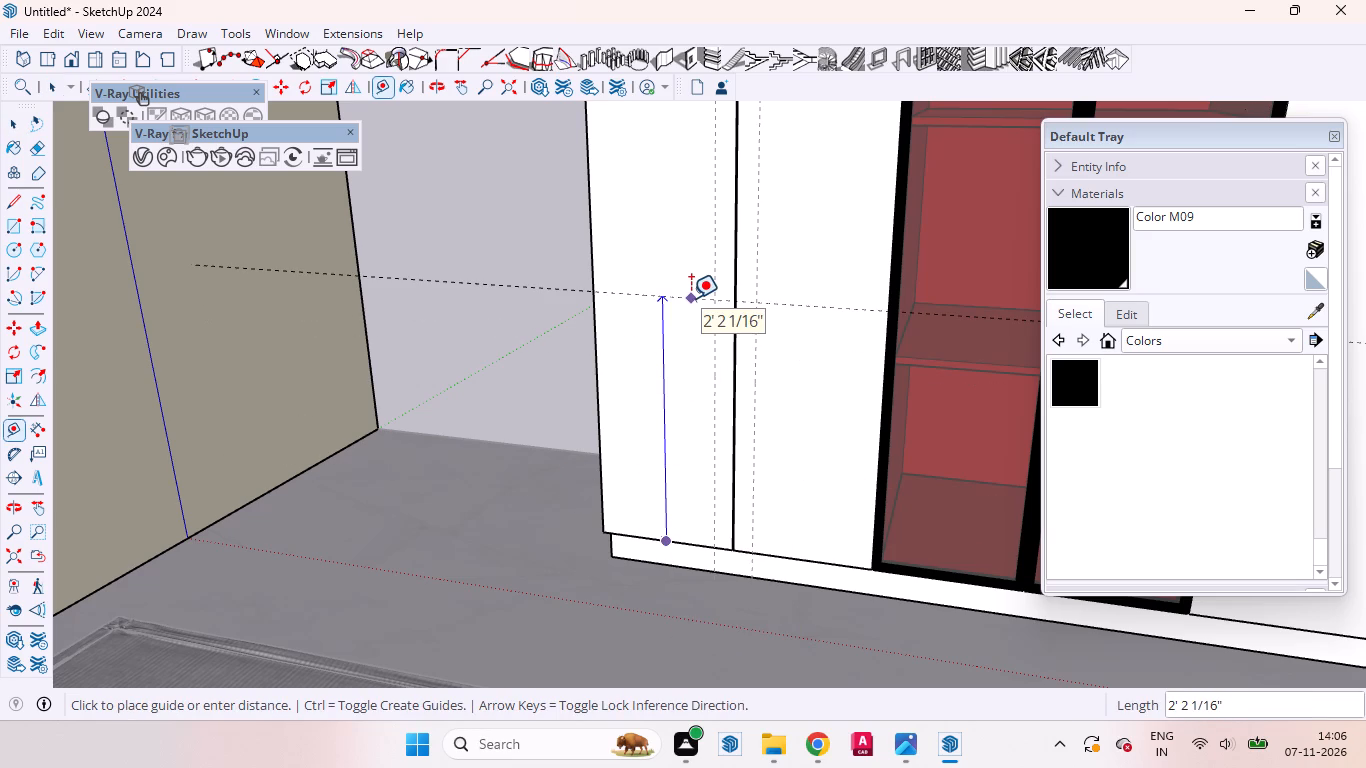
key("4")
key("apostrophe")
key("Return")
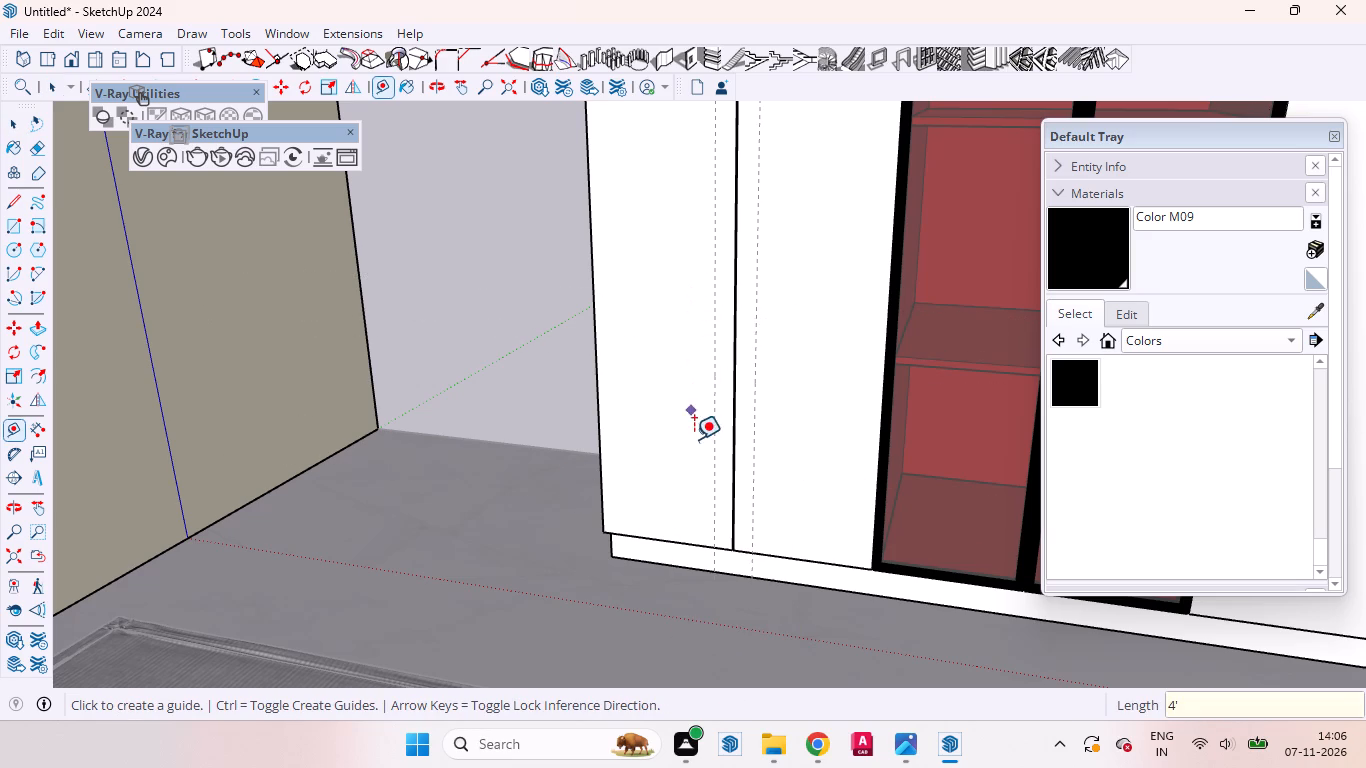
key("space")
Close the open bedroom group and create a new empty group for editing.
scroll(780, 309, "down", 4)
middle_click_drag(753, 382, 800, 412)
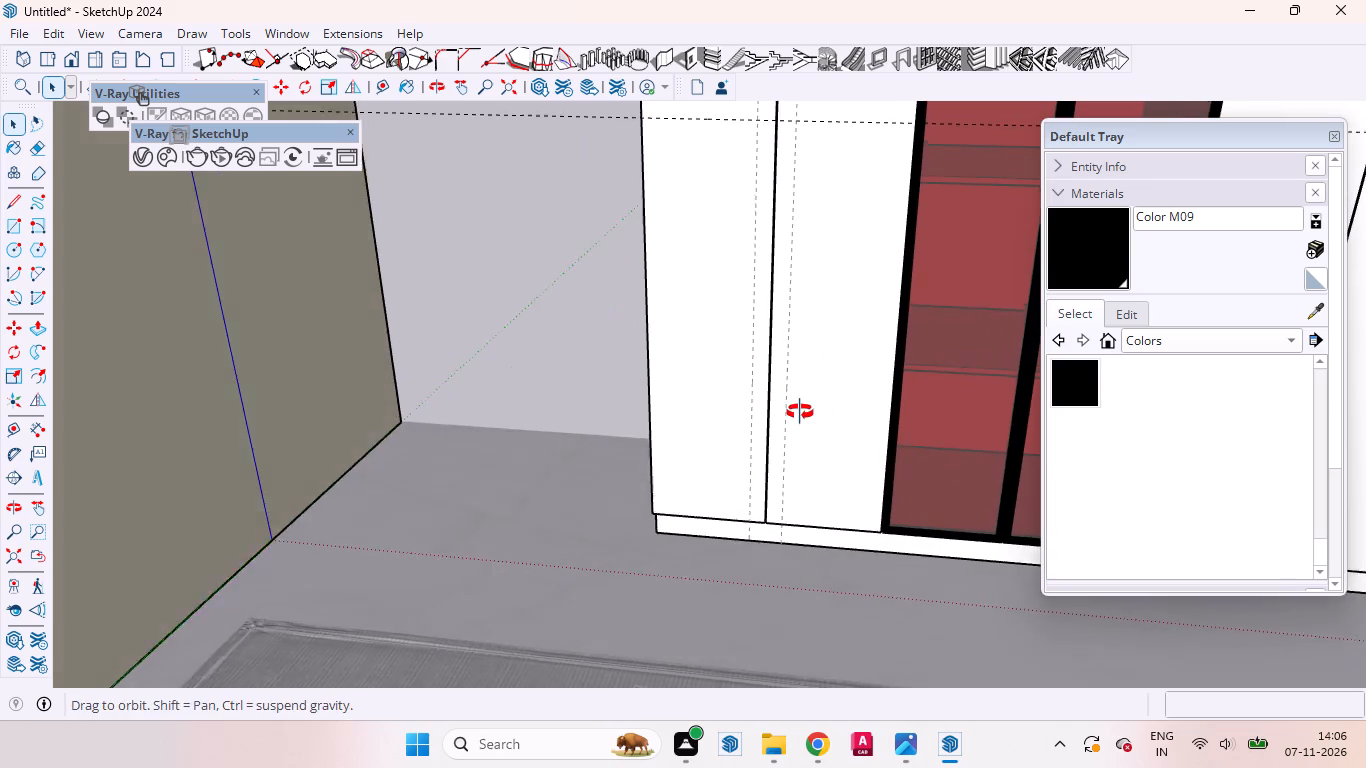
middle_click_drag(800, 412, 813, 422)
left_click(563, 299)
right_click(560, 299)
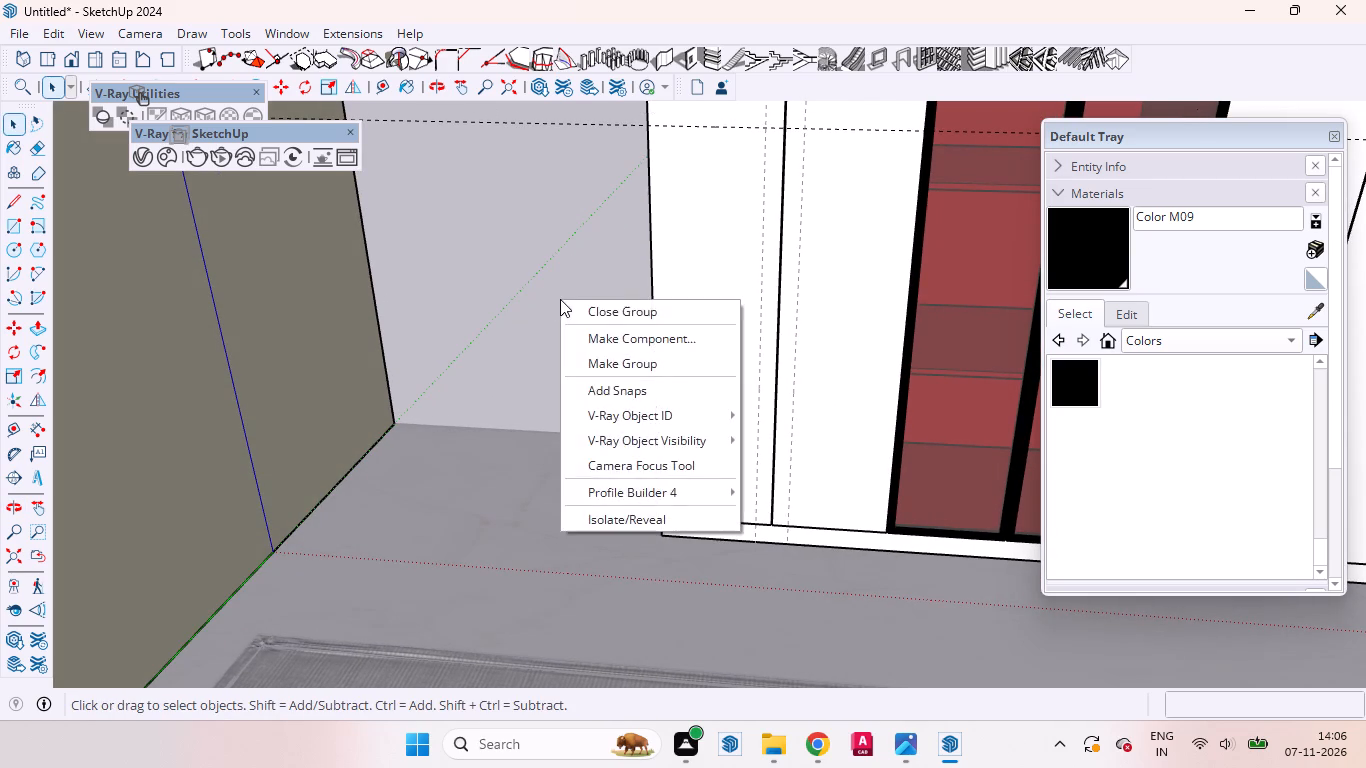
triple_click(499, 247)
double_click(499, 247)
double_click(497, 246)
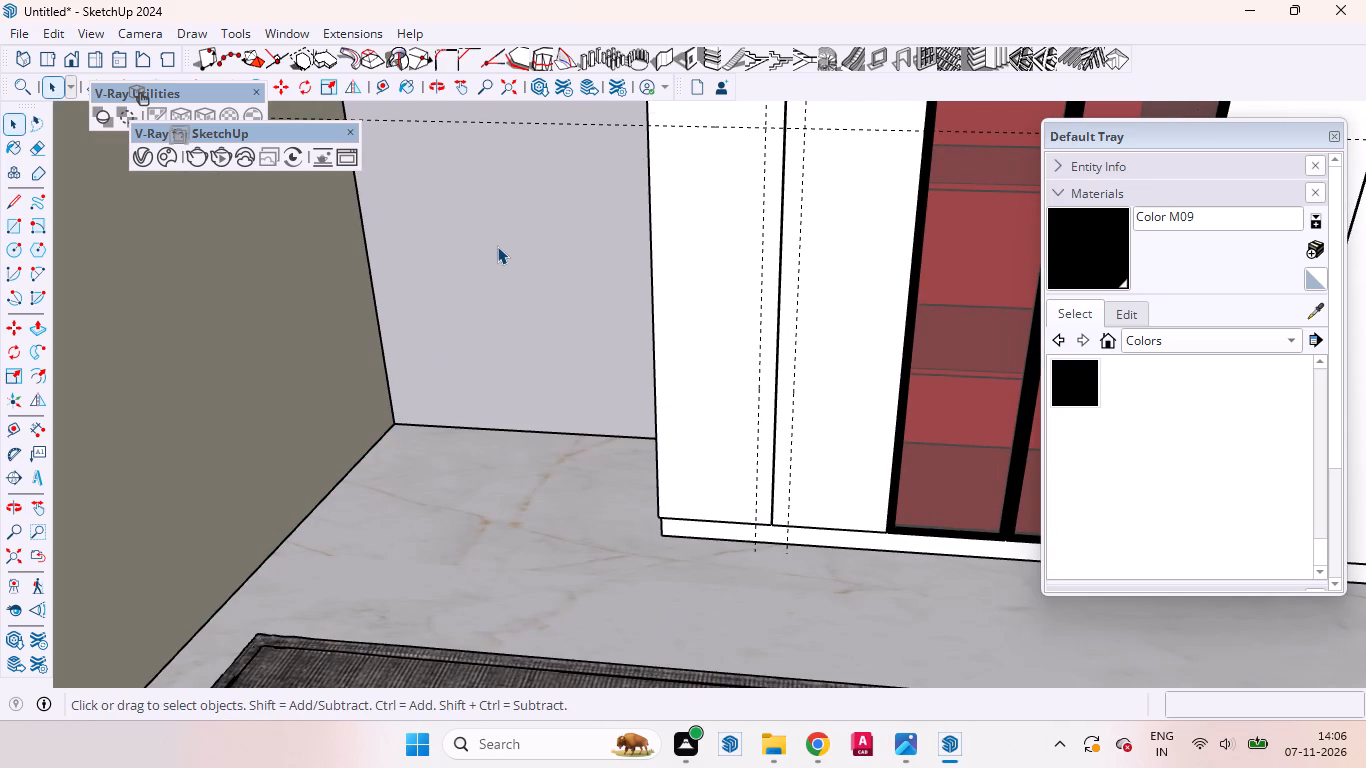
right_click(497, 246)
left_click(558, 303)
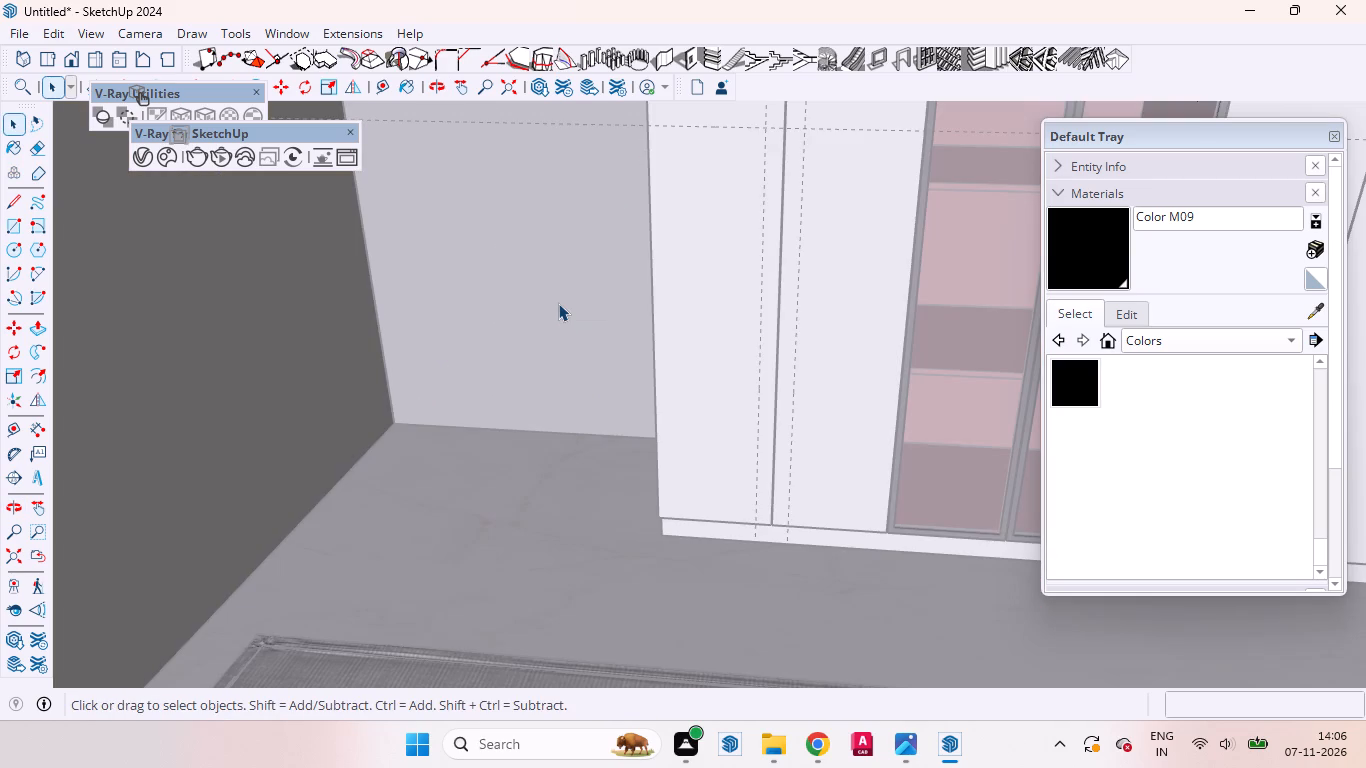
Place vertical guides 0.3" left and about 3/8" right of the gap between the two leftmost doors, and close the group.
key("r")
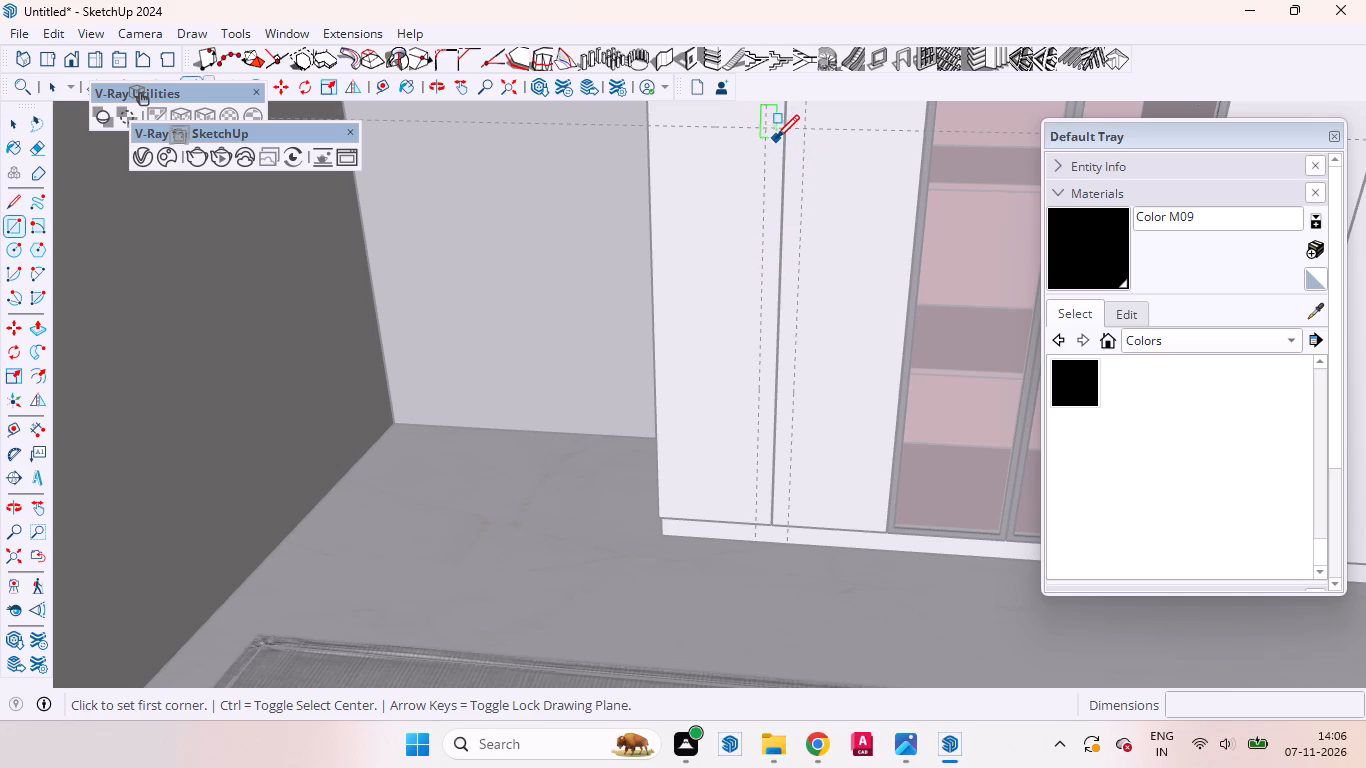
key("space")
key("t")
scroll(788, 126, "up", 5)
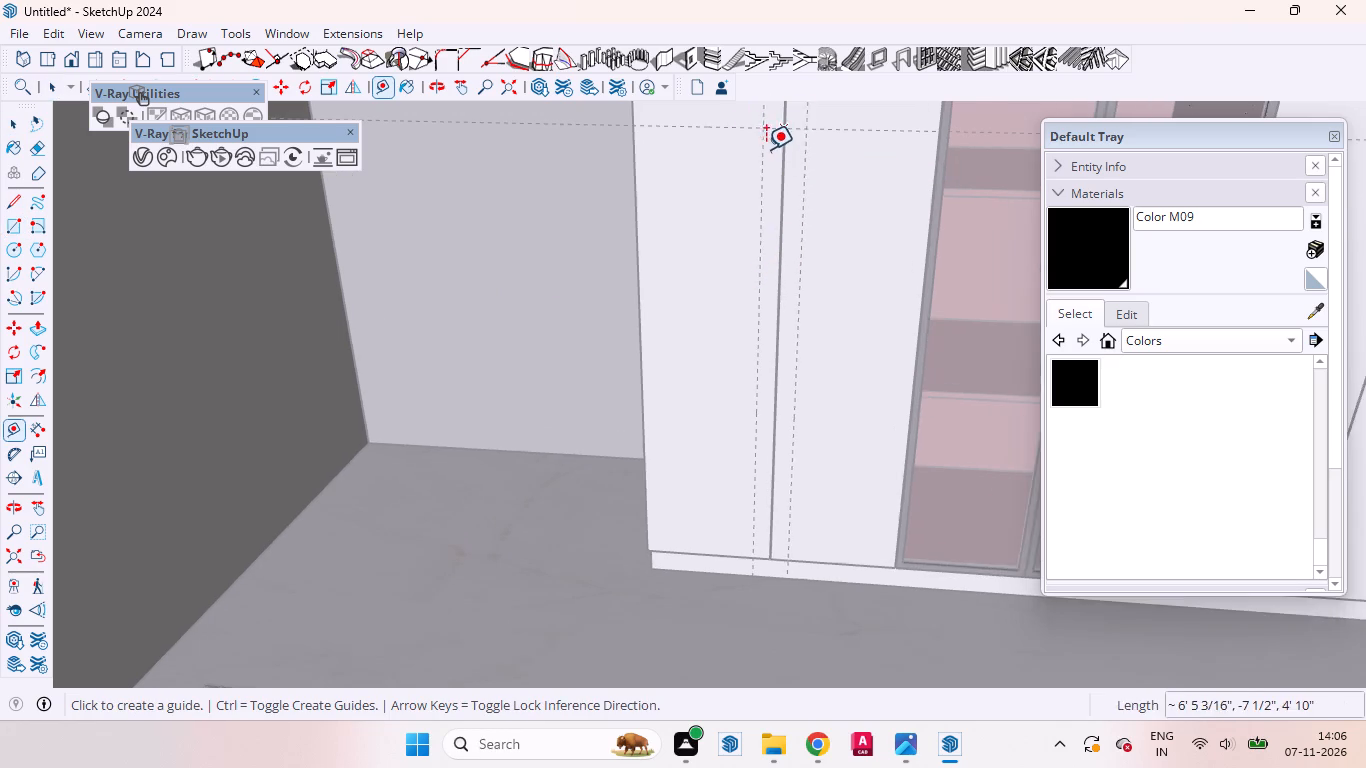
scroll(766, 149, "up", 11)
scroll(771, 152, "down", 2)
scroll(771, 152, "up", 11)
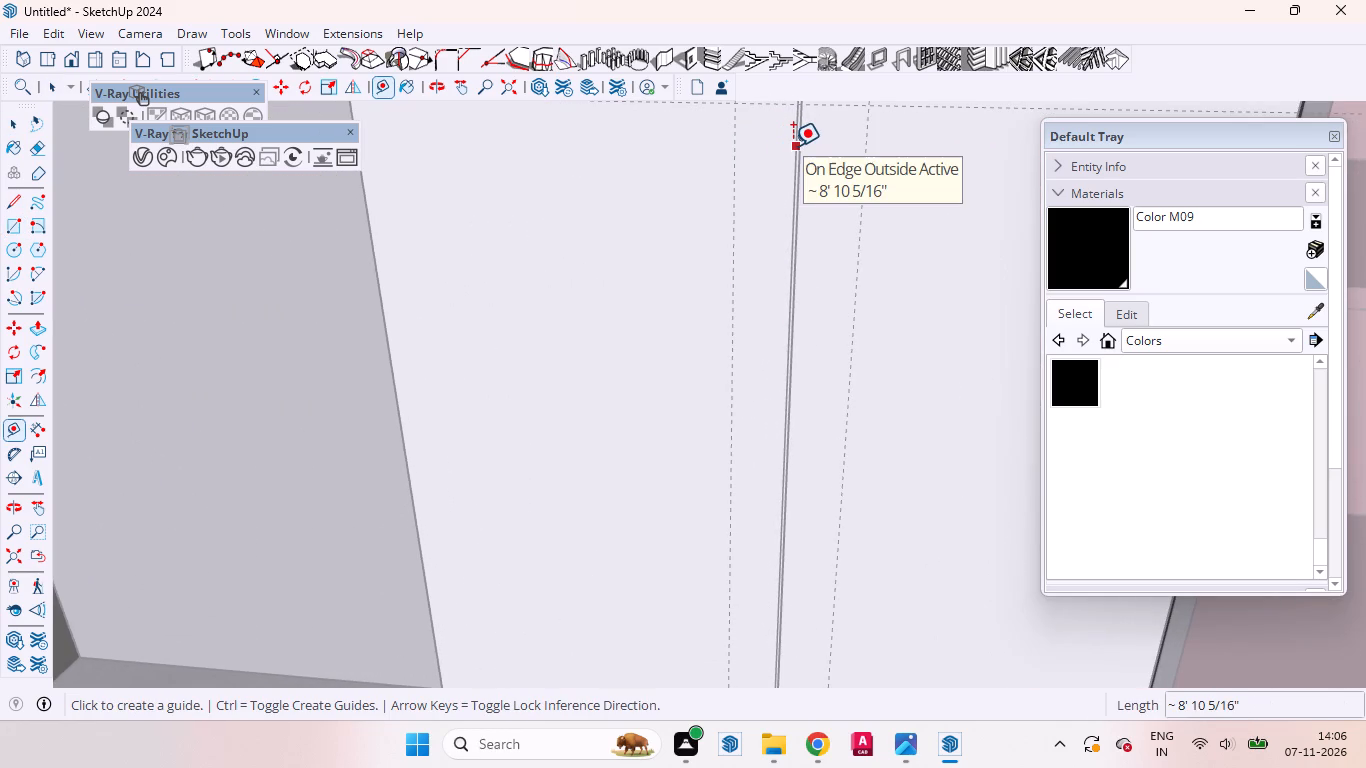
left_click(793, 146)
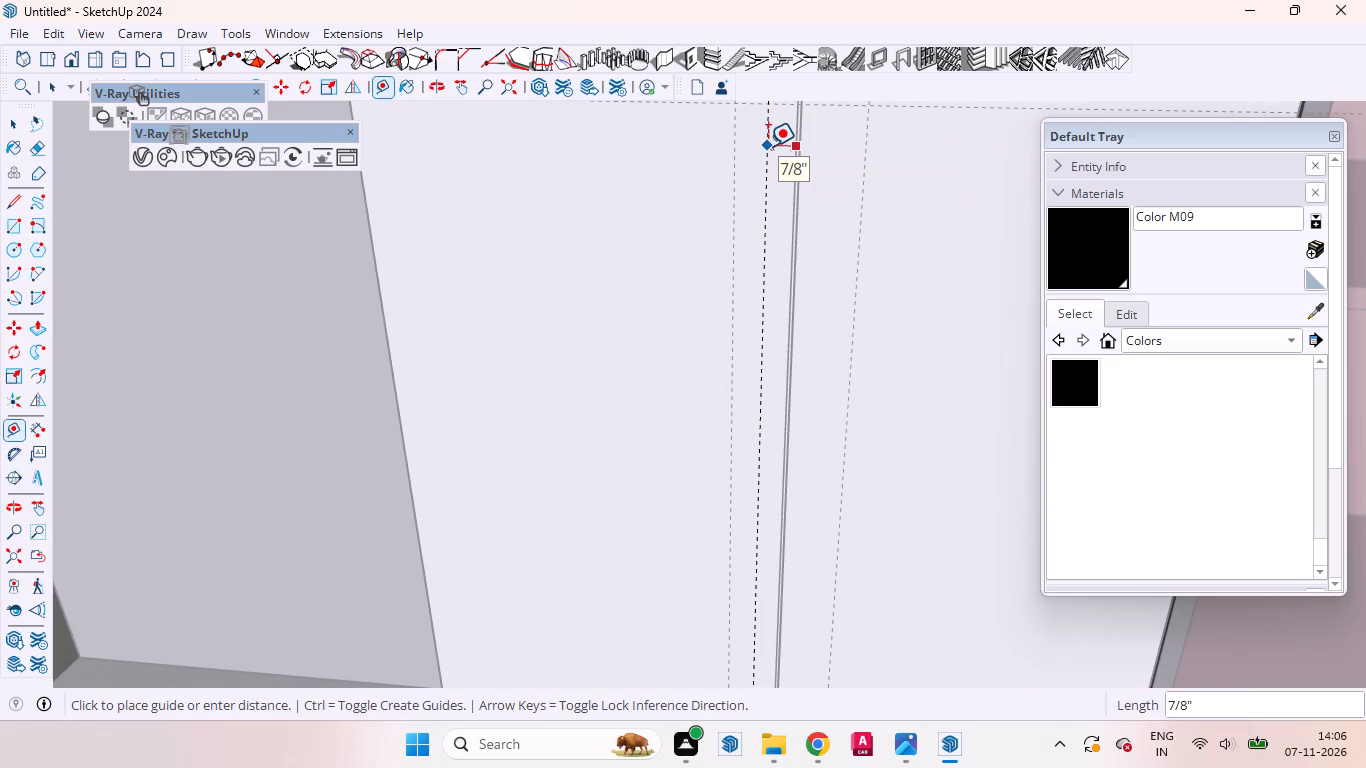
type("0.3")
key("Return")
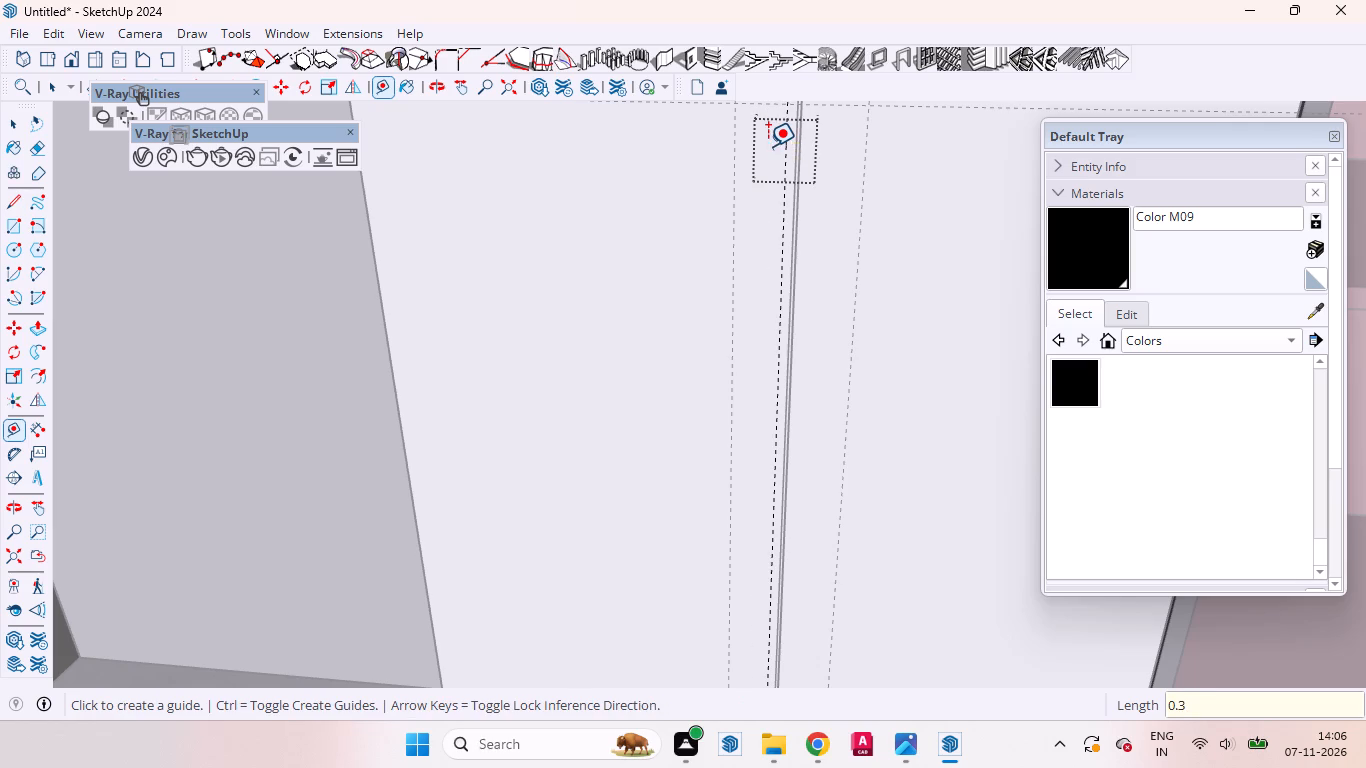
left_click(796, 155)
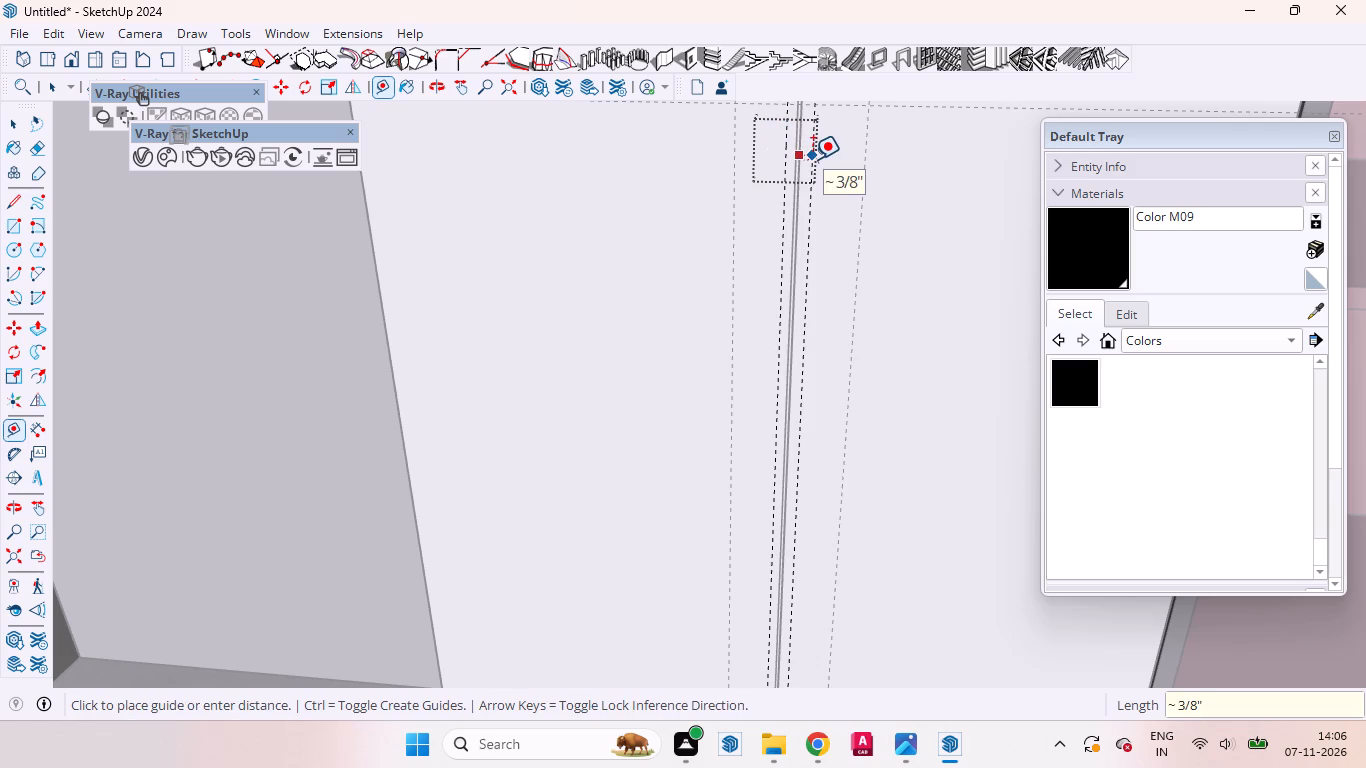
left_click(813, 159)
key("space")
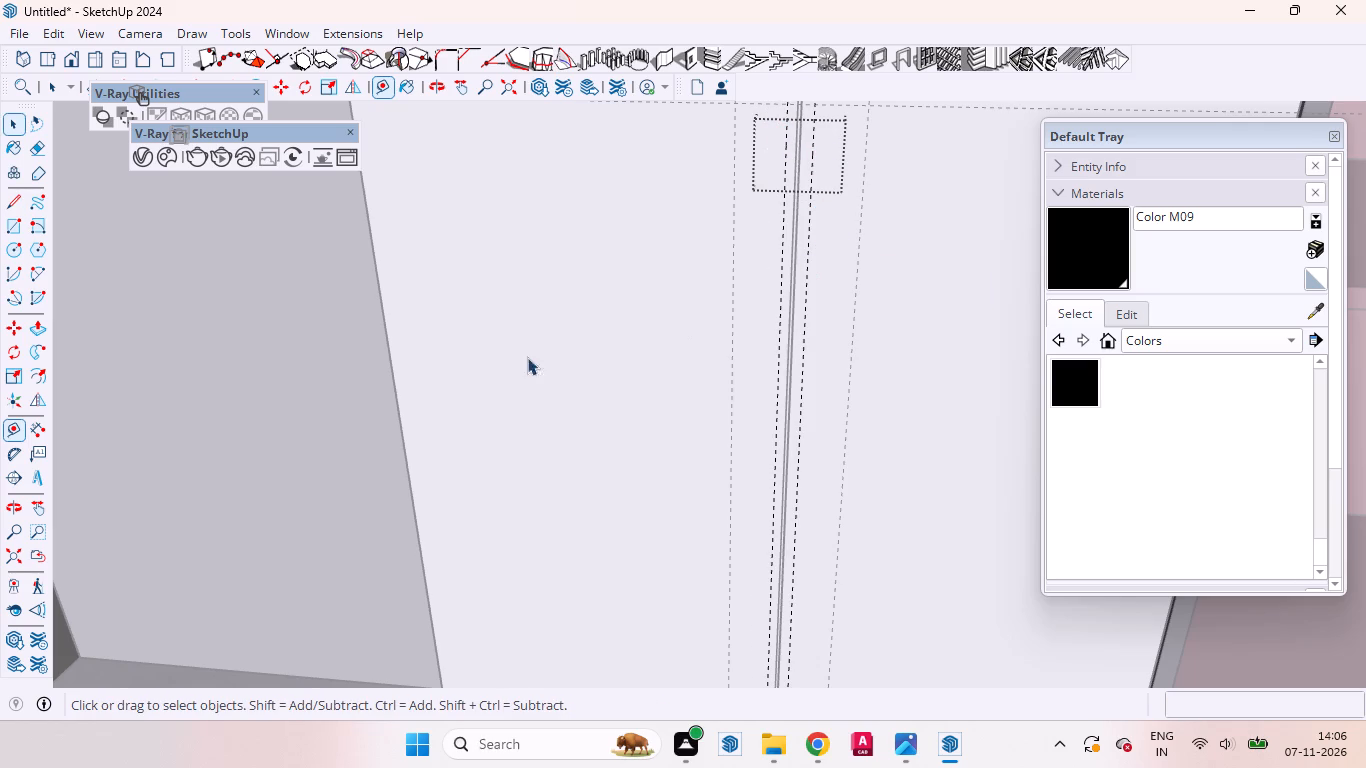
scroll(508, 335, "down", 13)
left_click(363, 432)
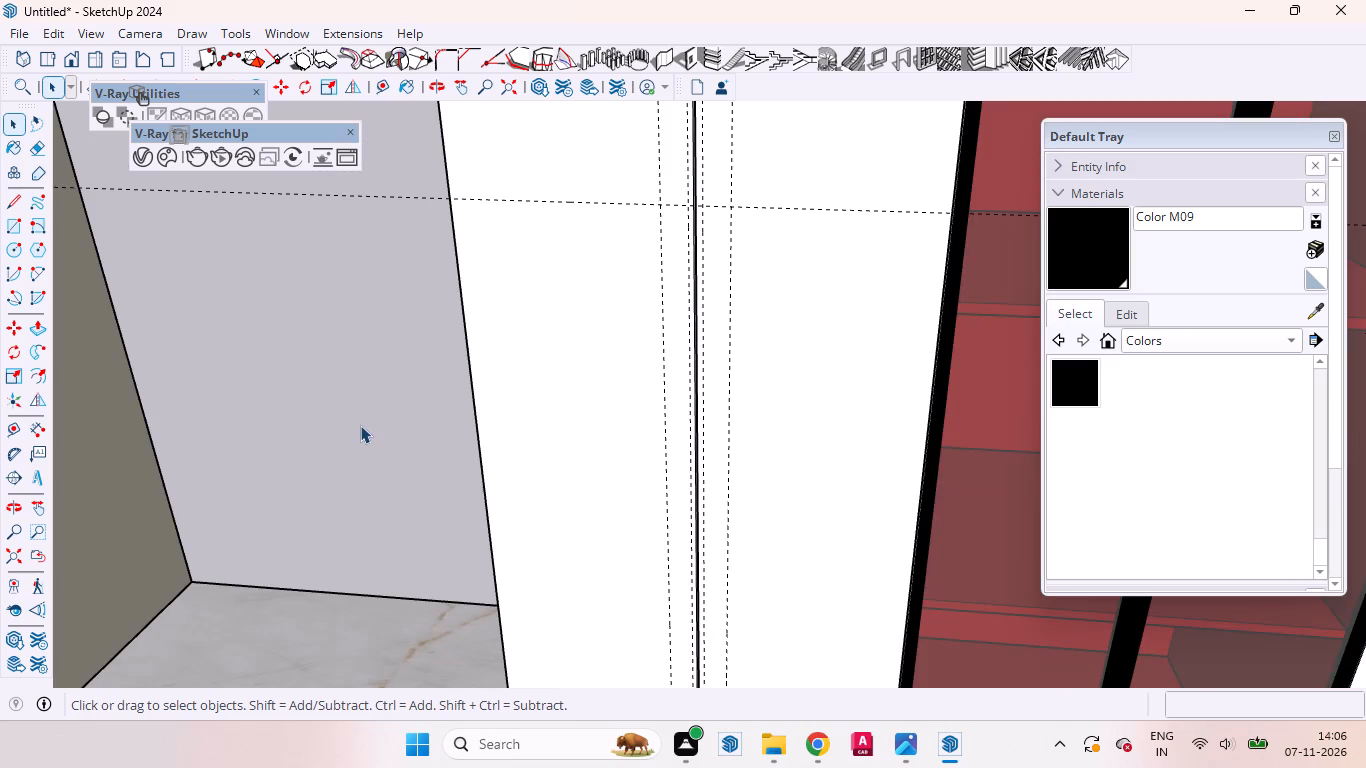
In a new group, draw a rectangle about 1 9/16" by 3' 8 1/4" on the leftmost door, down from the 4' guide.
right_click(360, 425)
left_click(415, 486)
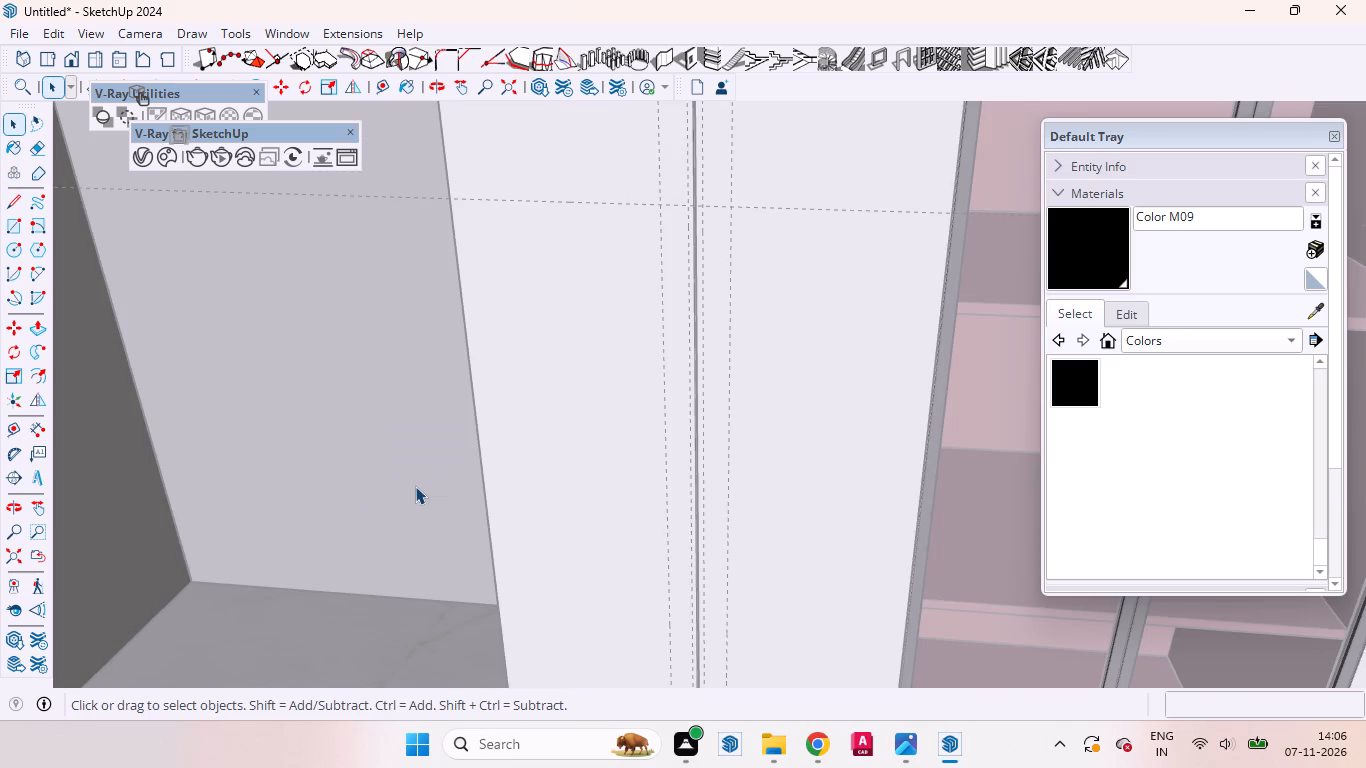
key("r")
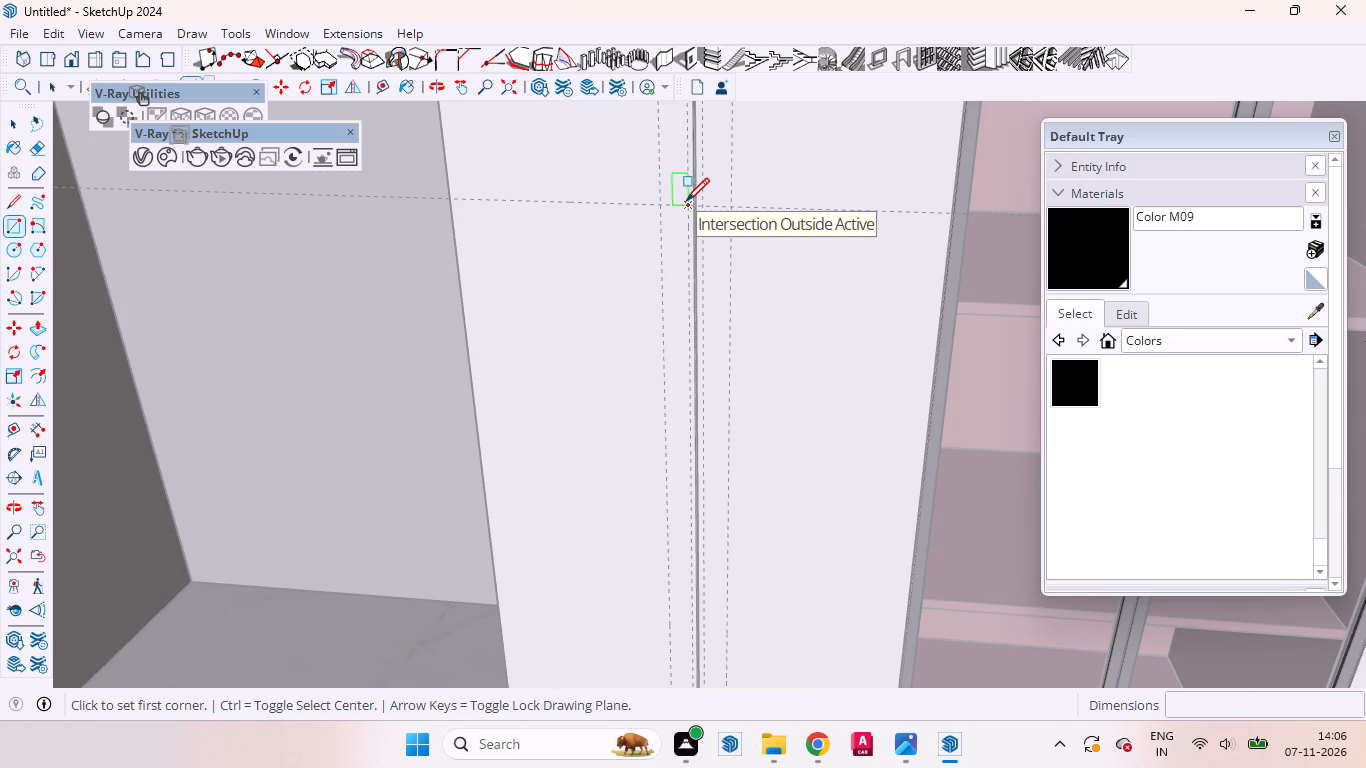
left_click(686, 201)
scroll(678, 346, "down", 15)
scroll(693, 200, "down", 4)
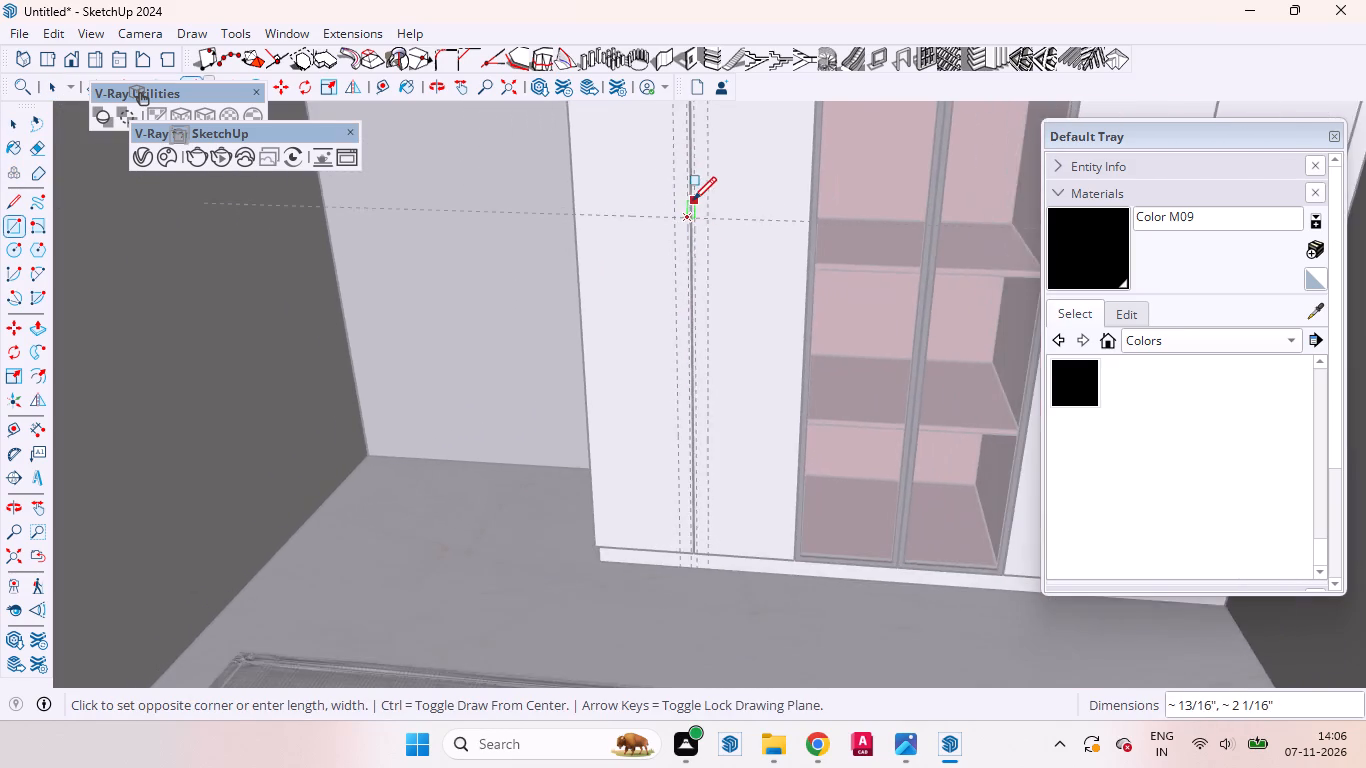
scroll(683, 533, "up", 18)
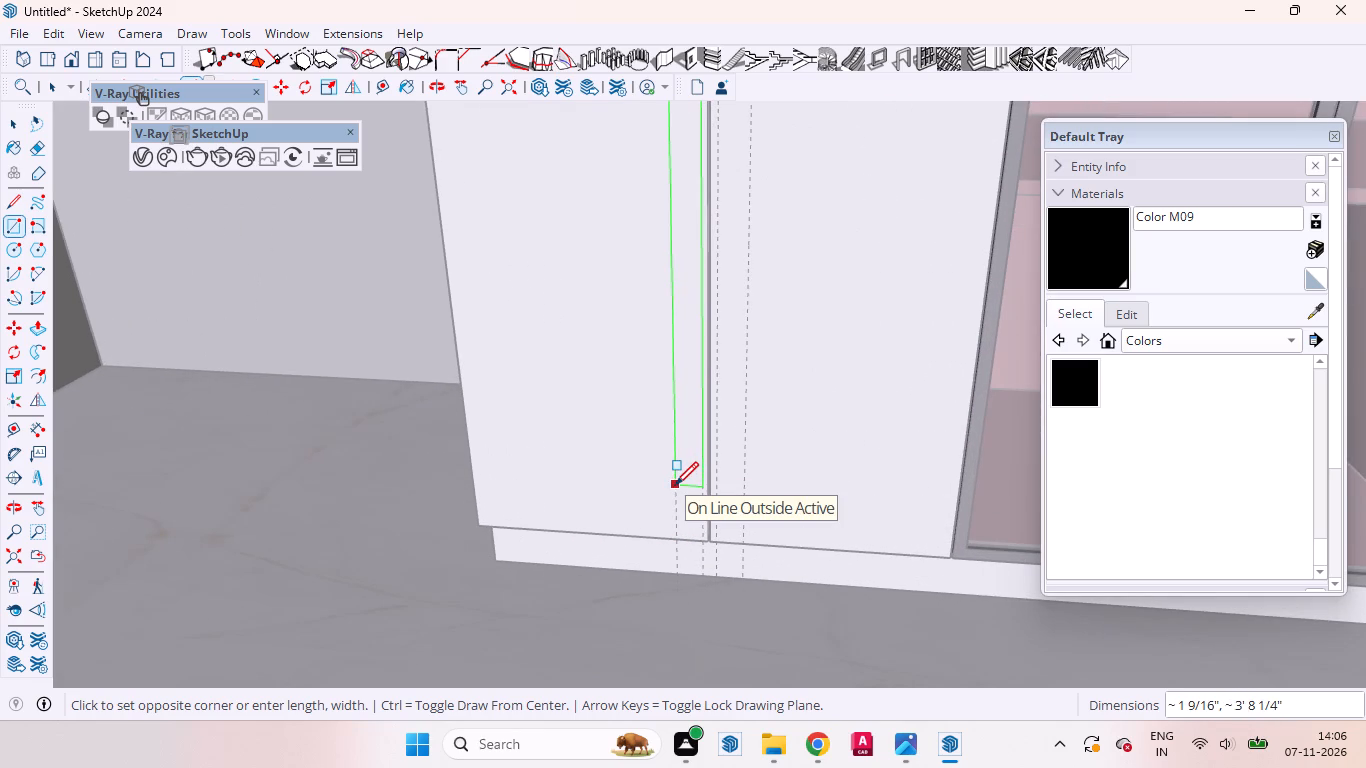
left_click(675, 485)
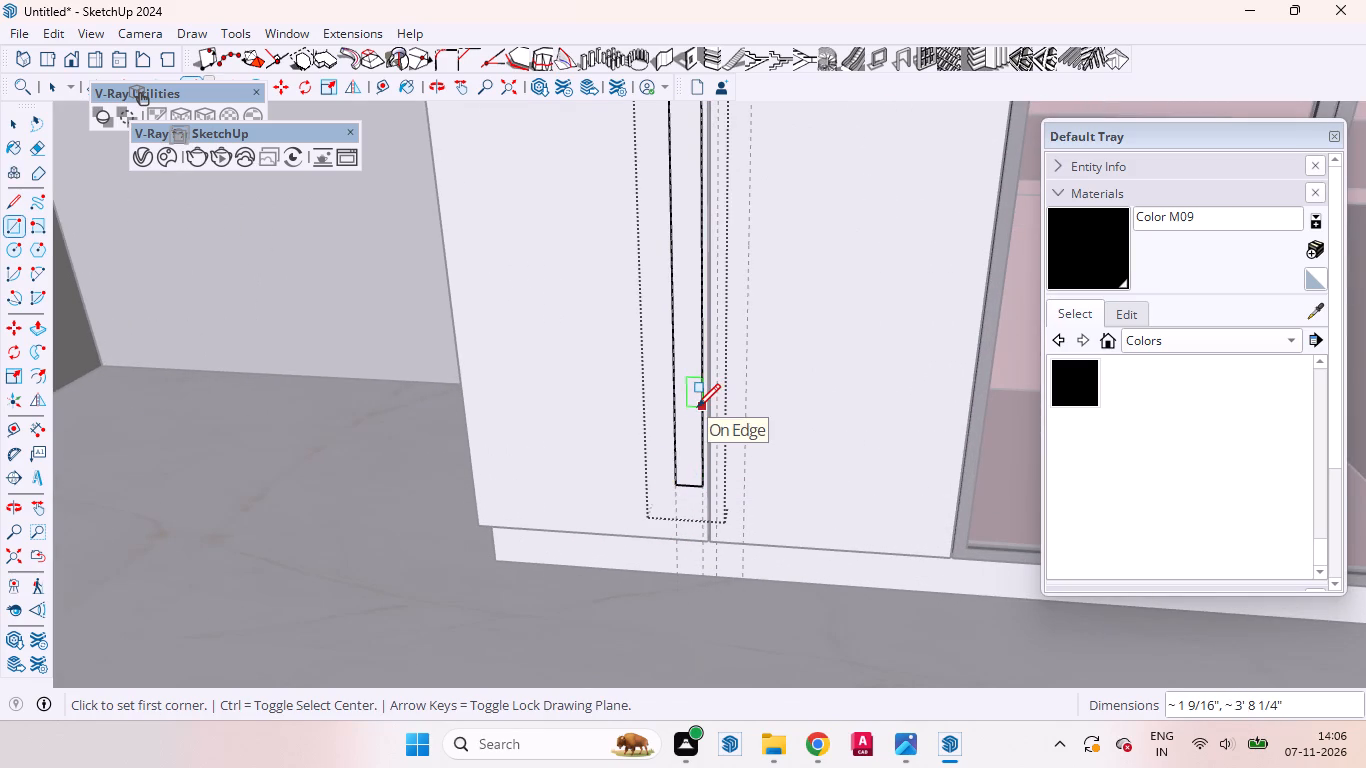
Push/Pull the handle rectangle on the leftmost door out by 18 mm and close its group.
key("p")
left_click(682, 406)
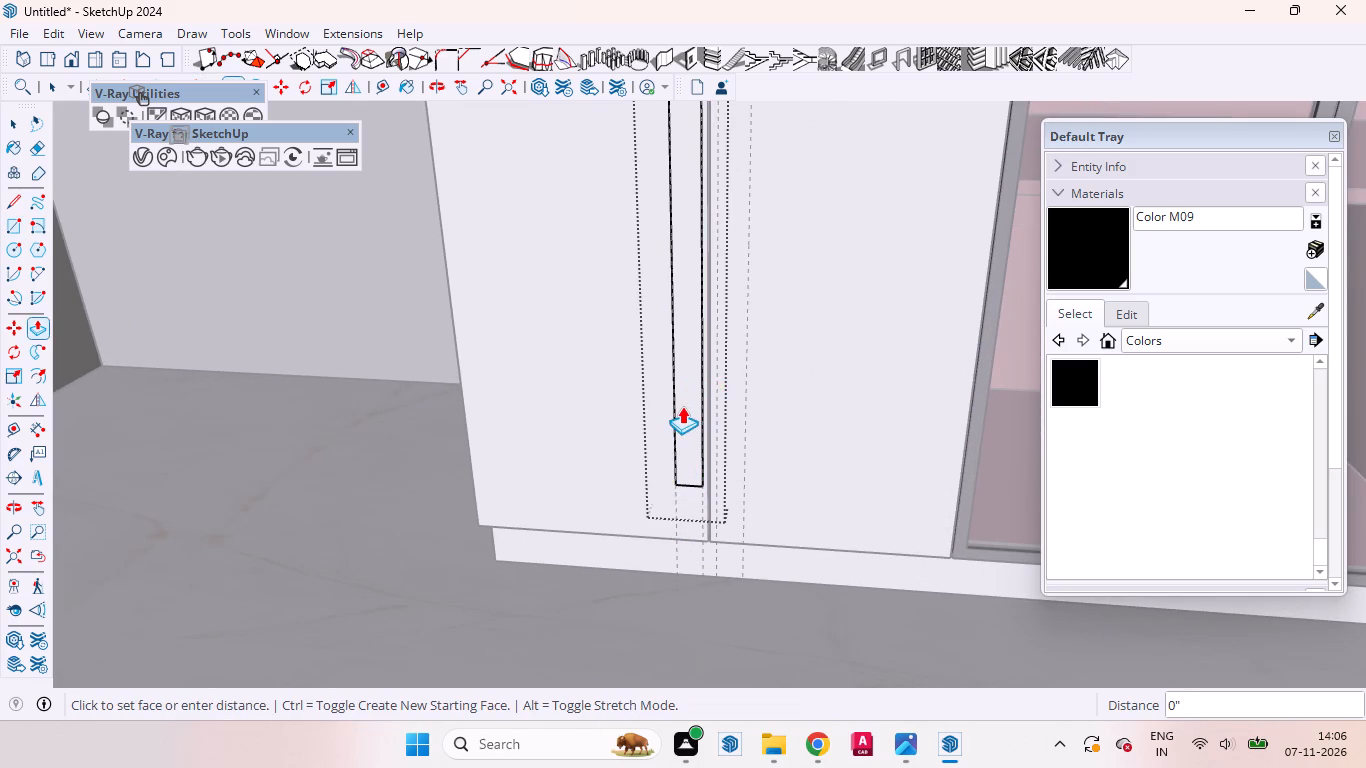
key("2")
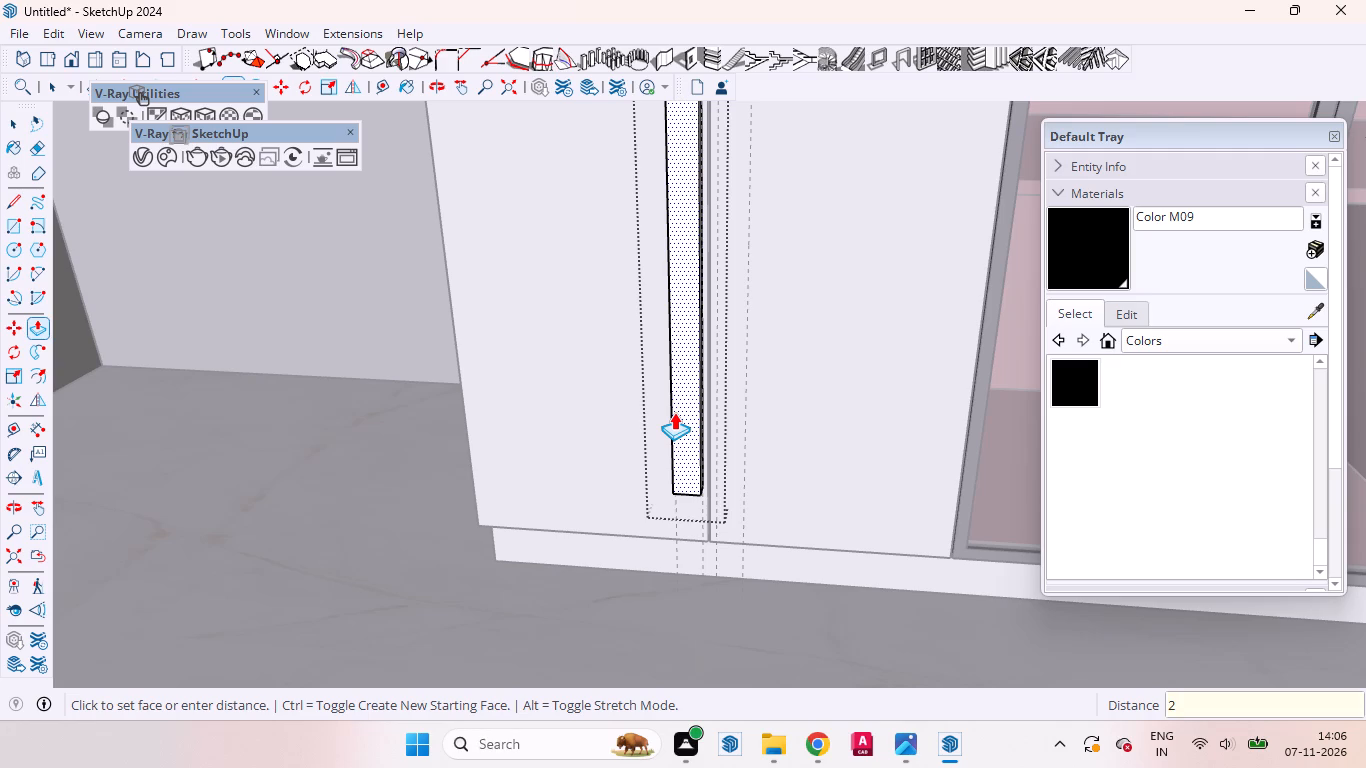
key("BackSpace")
type("28mm")
key("BackSpace")
key("BackSpace")
key("BackSpace")
key("BackSpace")
key("2")
key("BackSpace")
type("18mm")
key("Return")
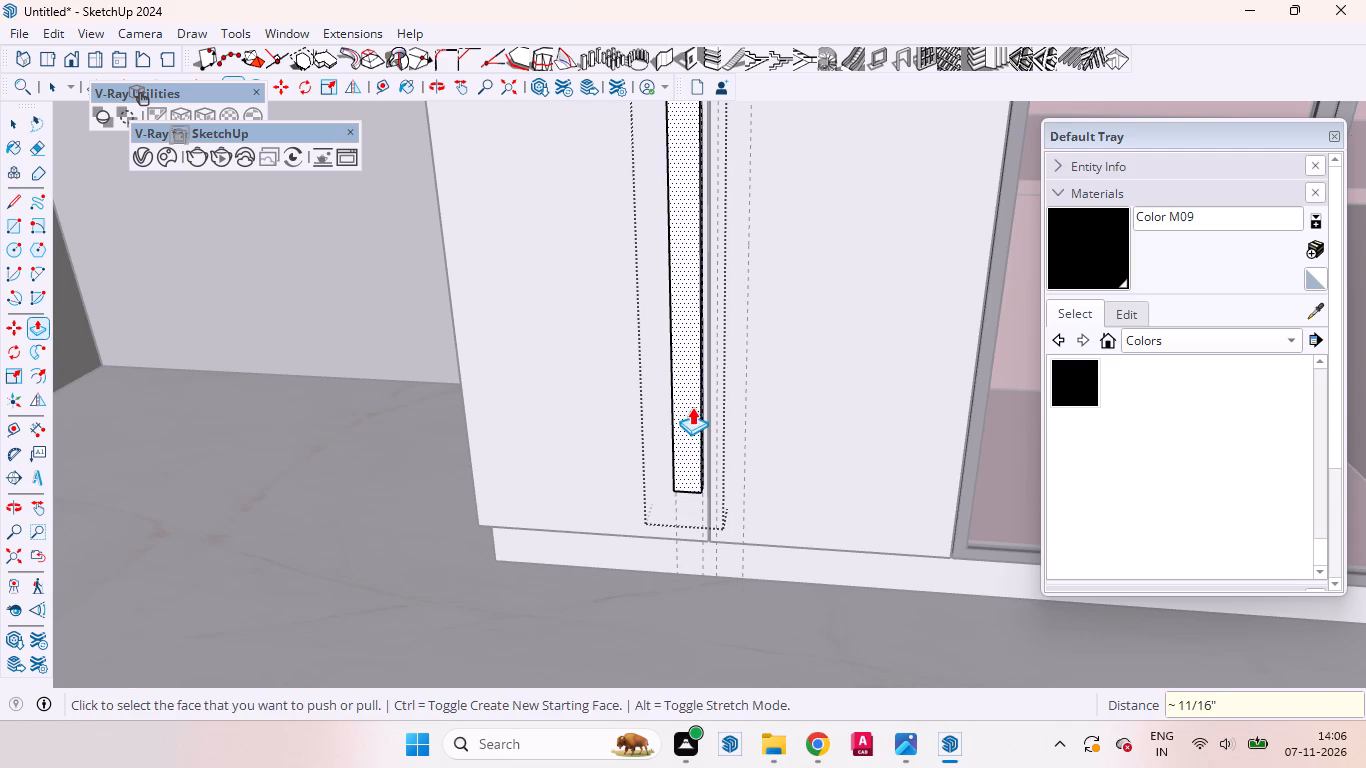
key("space")
left_click(351, 261)
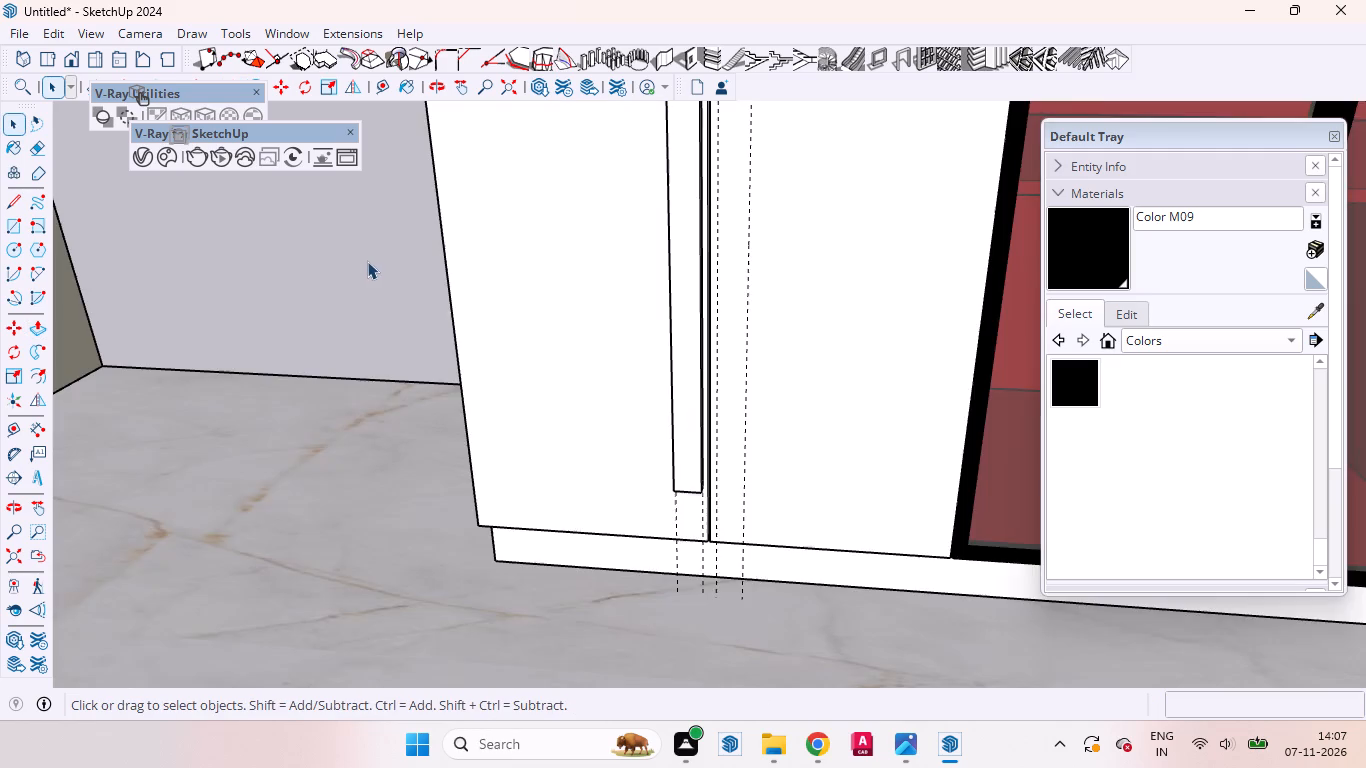
Reopen the handle strip's group and place a vertical guide down its front face's centre, about 13/16" from the left edge.
middle_click_drag(508, 334, 677, 473)
scroll(593, 430, "down", 12)
scroll(533, 432, "up", 1)
scroll(533, 432, "down", 1)
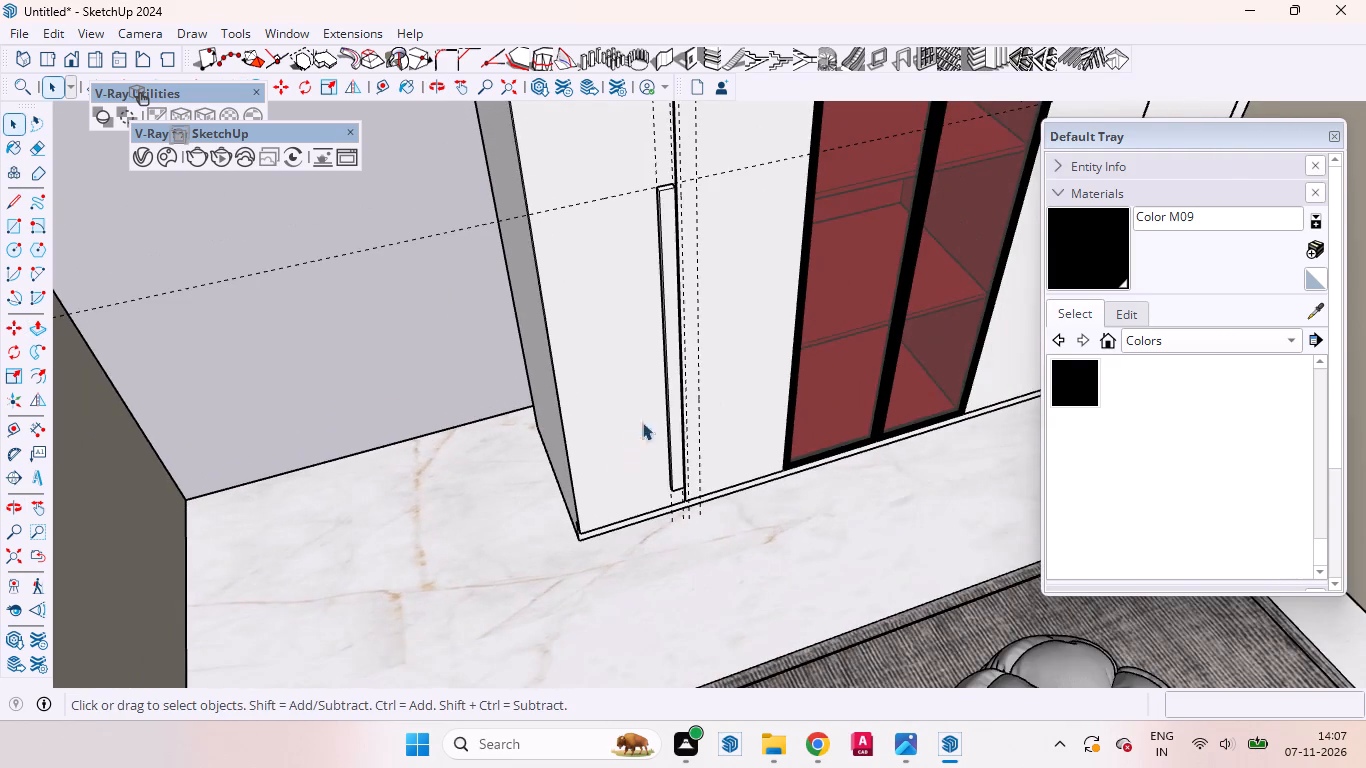
middle_click_drag(652, 407, 598, 344)
scroll(598, 344, "up", 1)
scroll(661, 396, "up", 12)
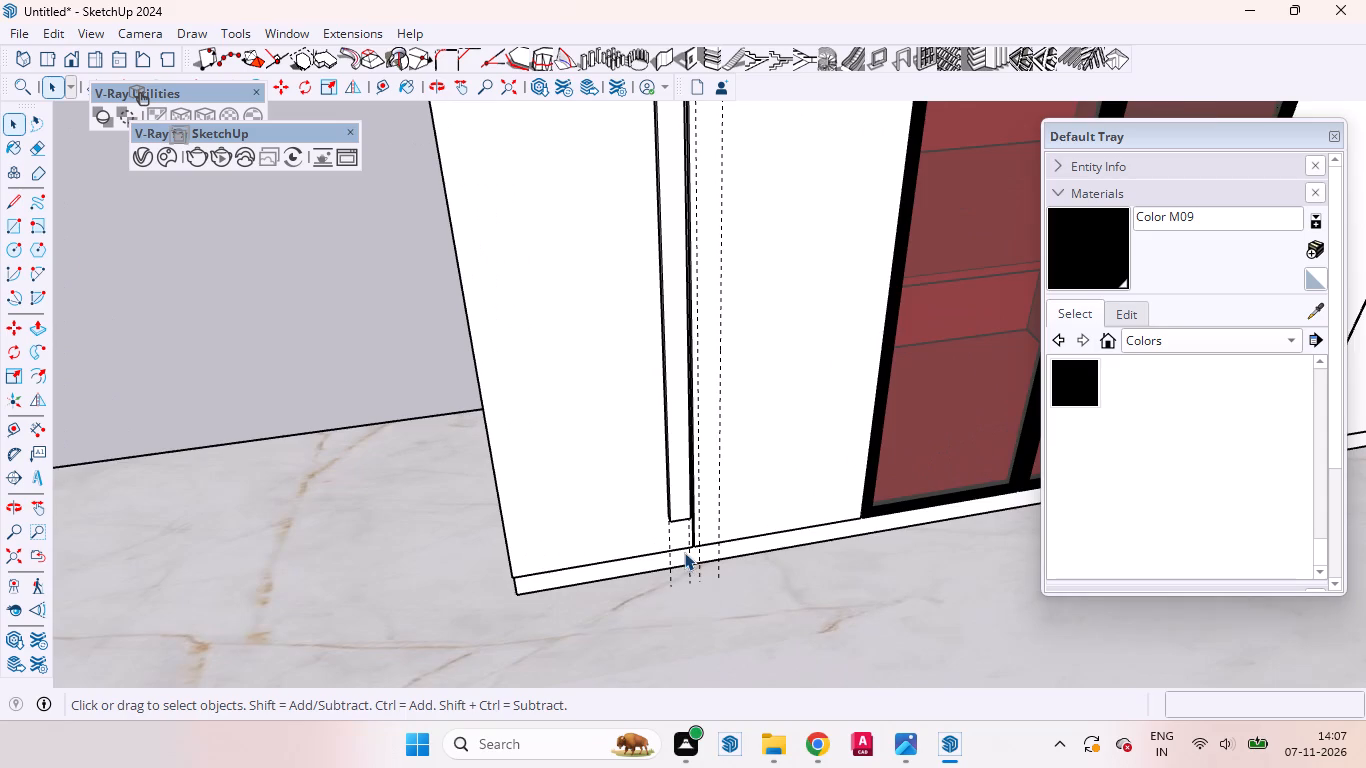
scroll(684, 552, "up", 1)
middle_click_drag(674, 550, 592, 464)
scroll(592, 462, "up", 1)
scroll(547, 253, "up", 11)
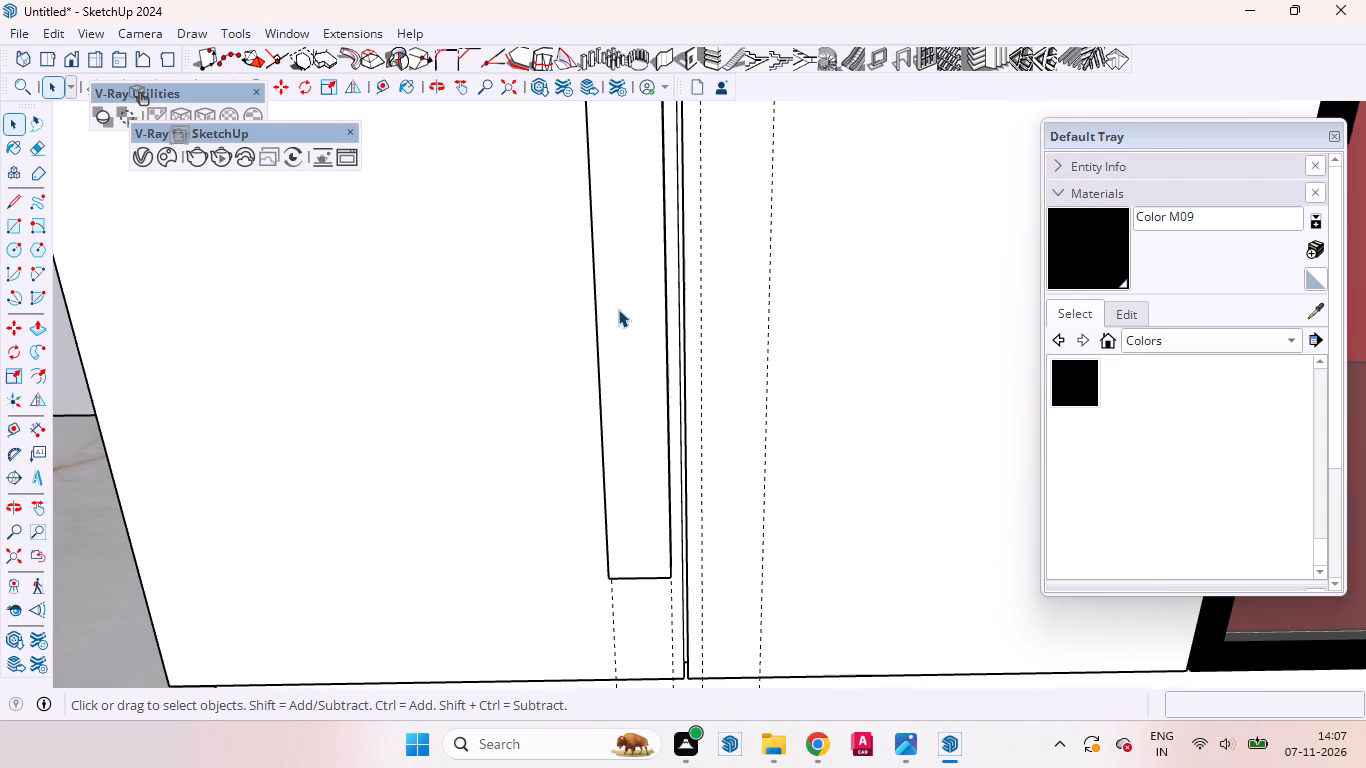
left_click(623, 317)
double_click(624, 319)
left_click(627, 311)
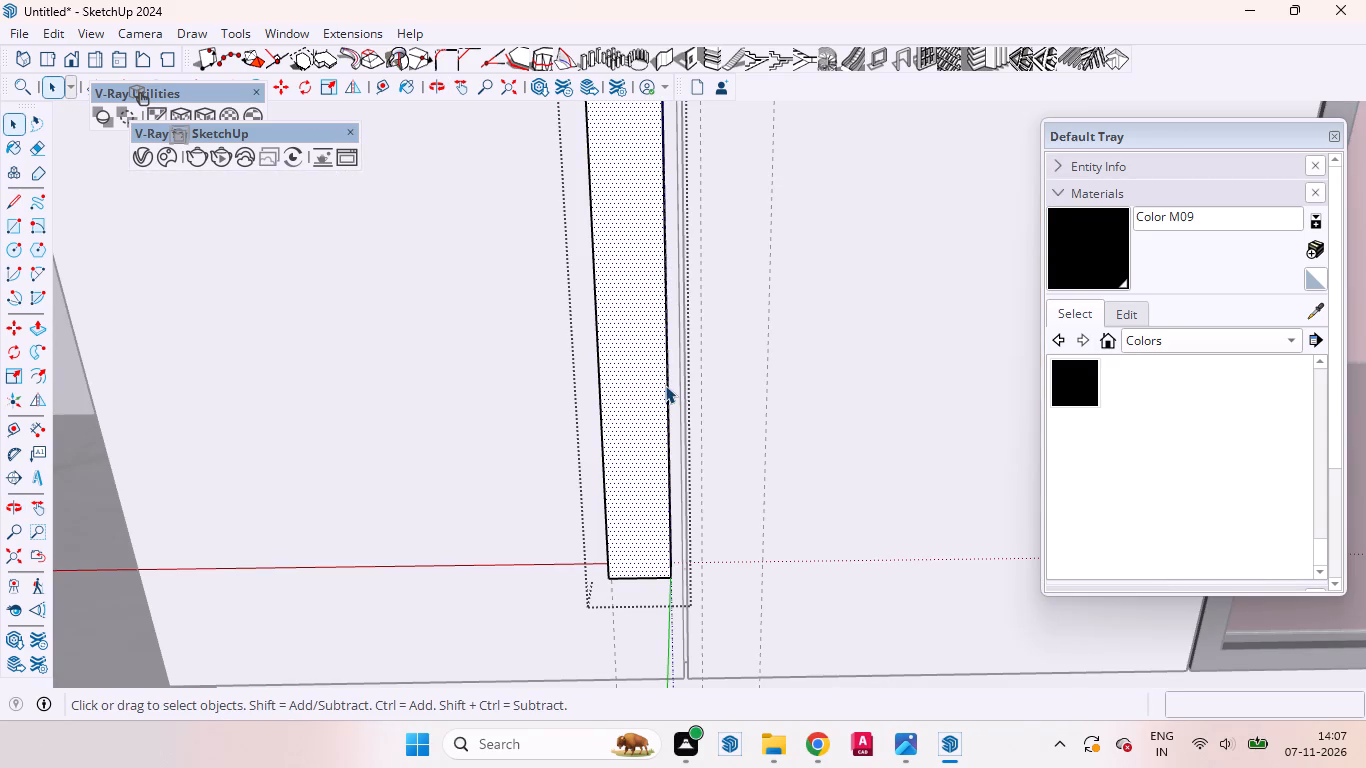
key("t")
left_click(597, 370)
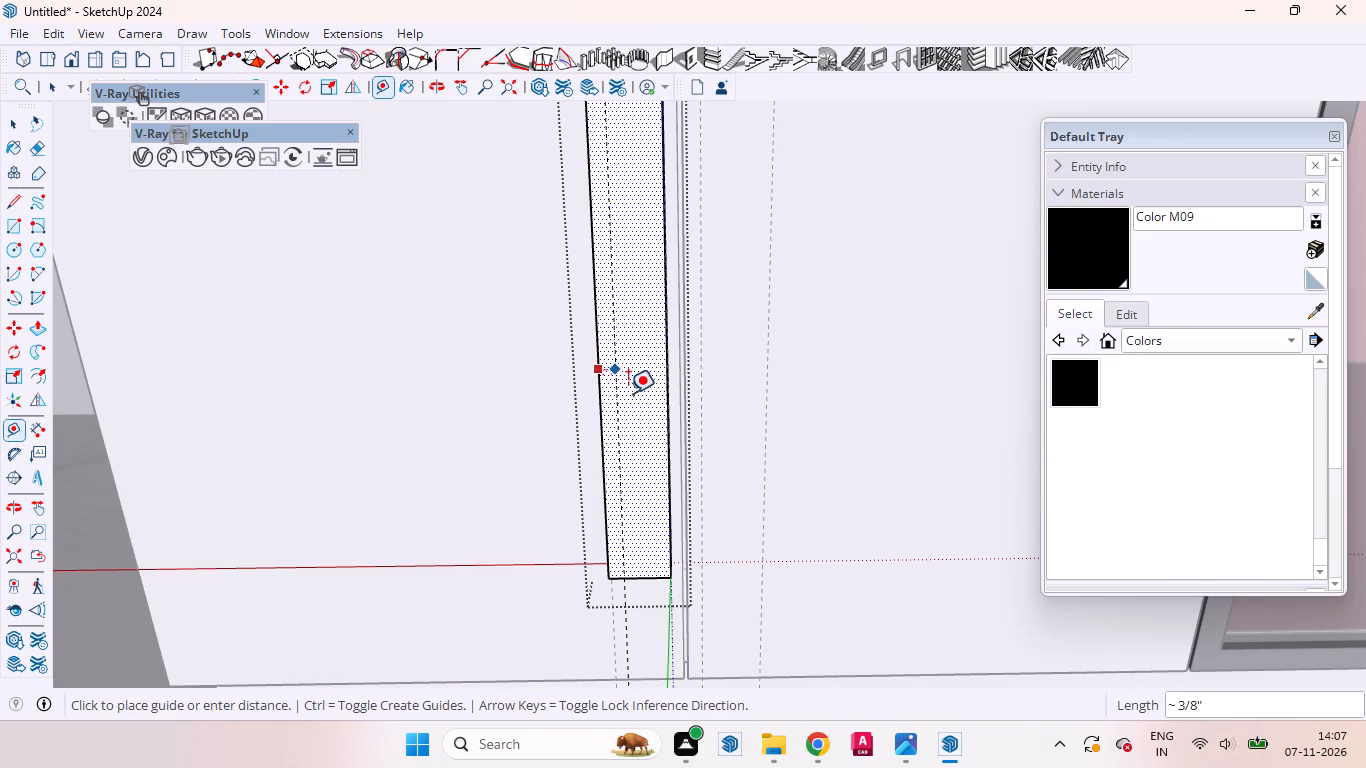
left_click(640, 578)
key("space")
Place a horizontal guide 24" above the bottom edge of the handle strip.
scroll(791, 616, "down", 13)
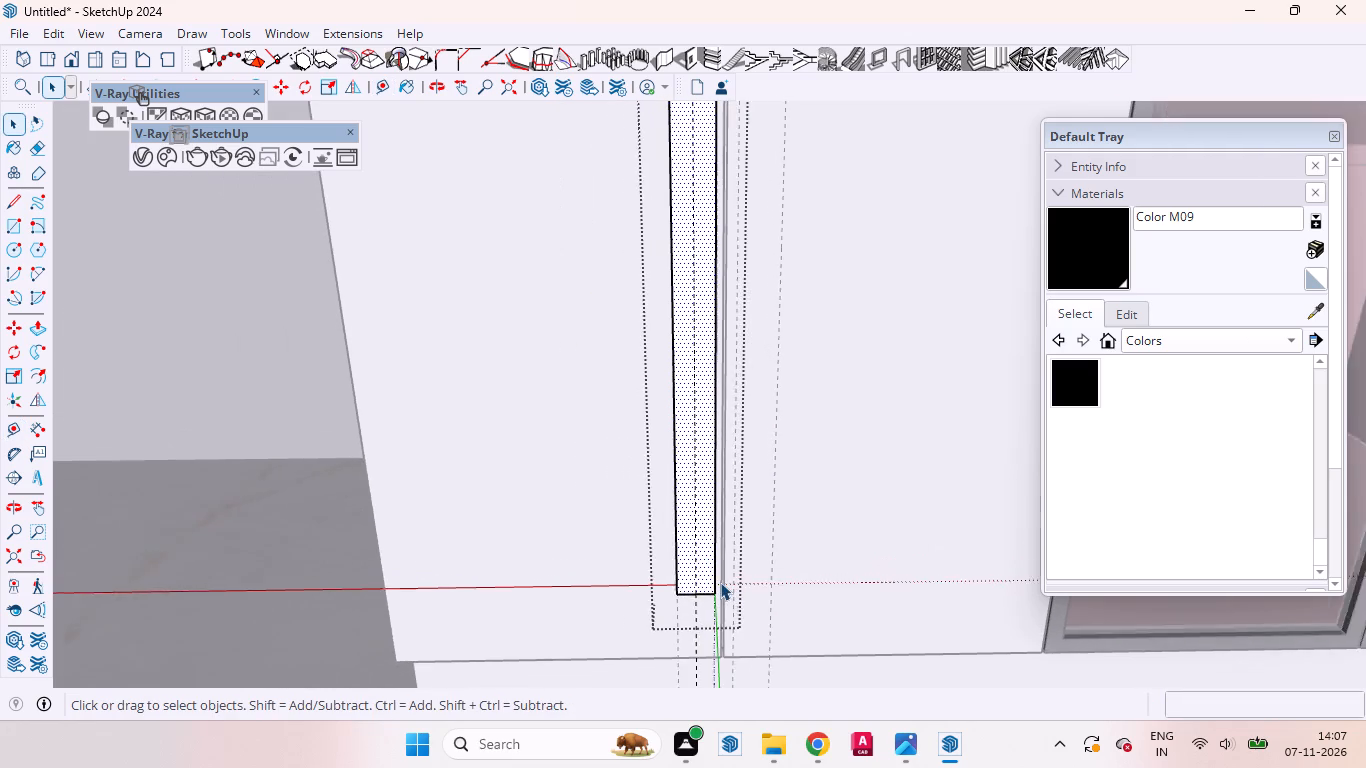
key("t")
scroll(720, 582, "up", 14)
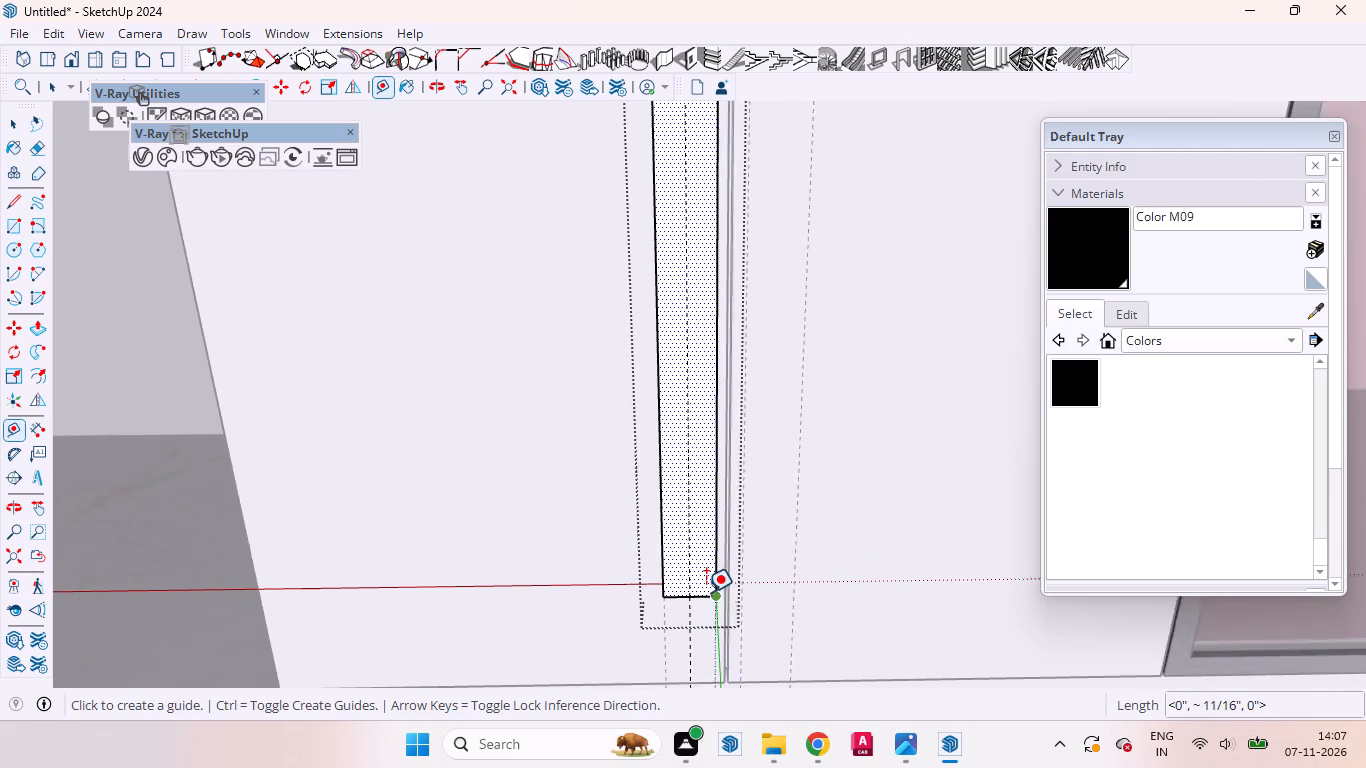
left_click(700, 598)
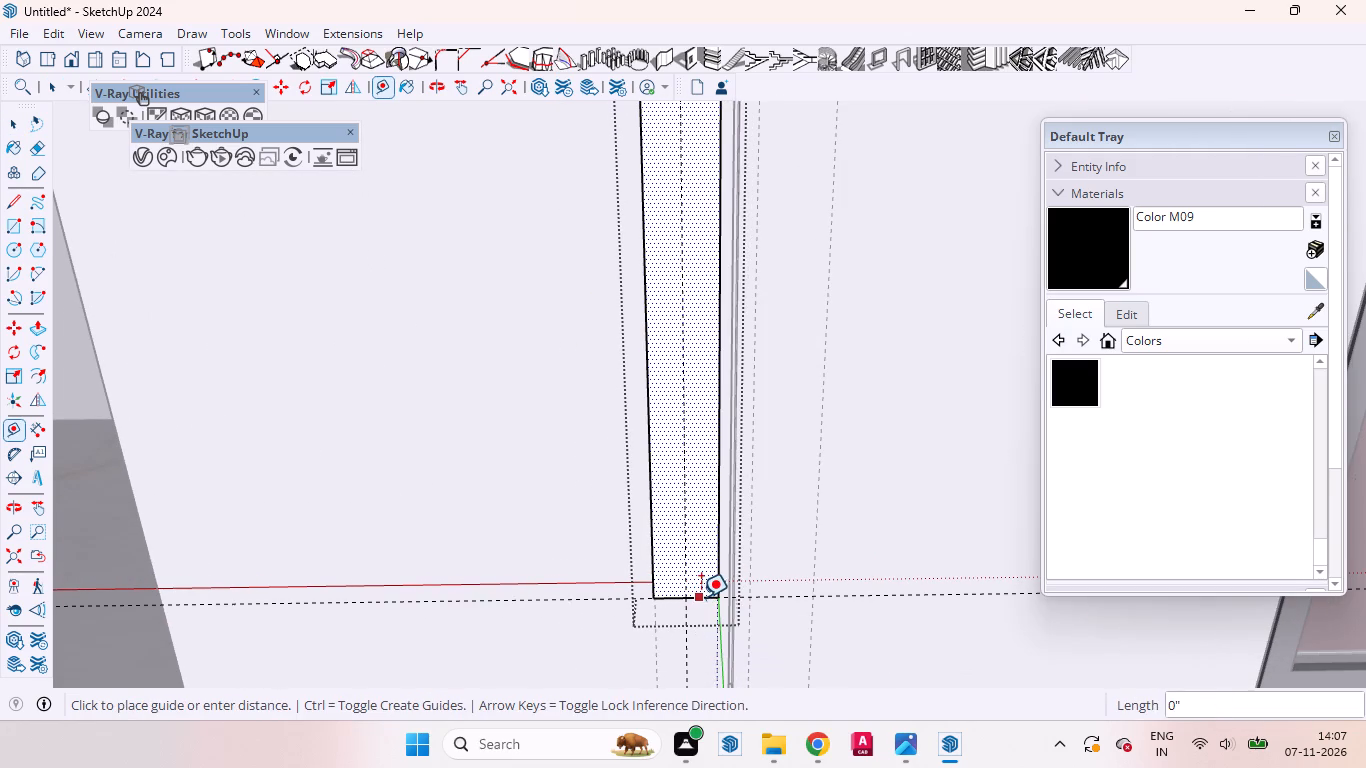
key("Up")
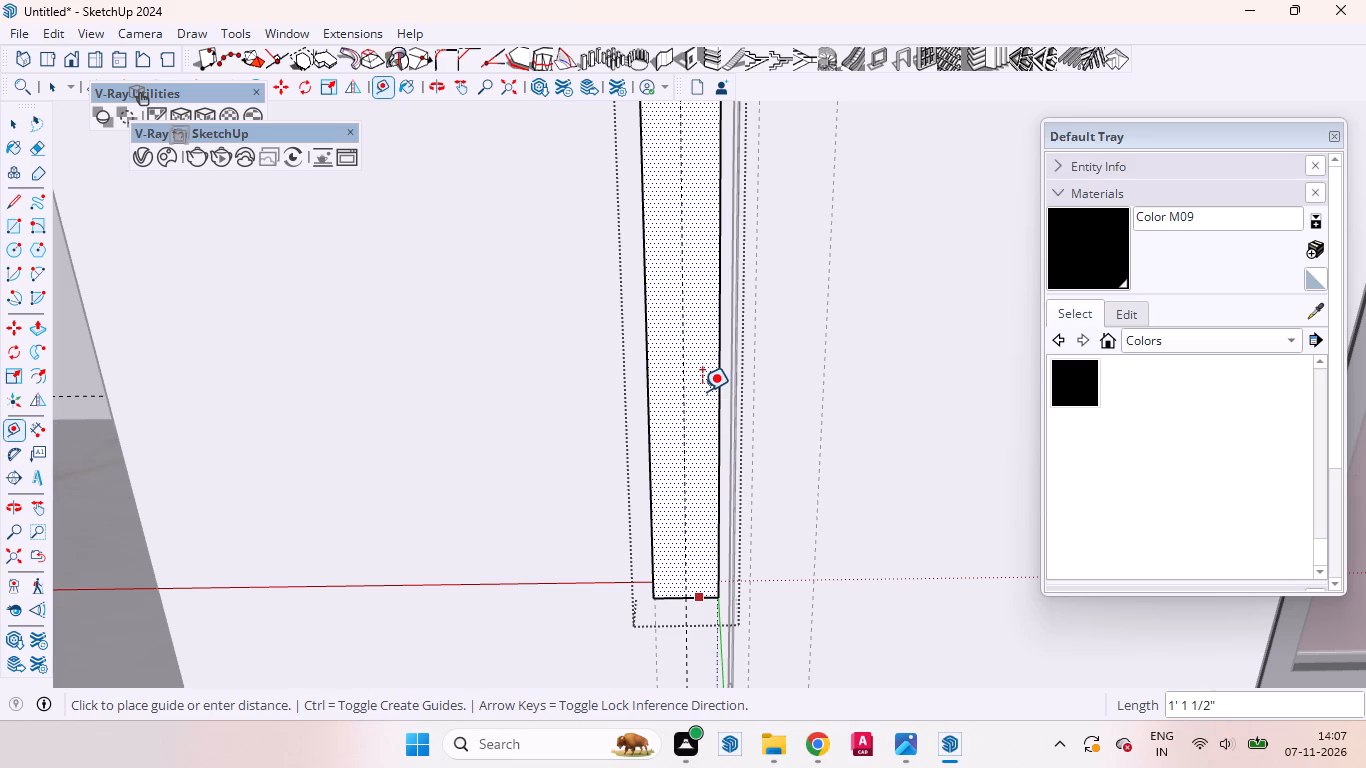
type("24")
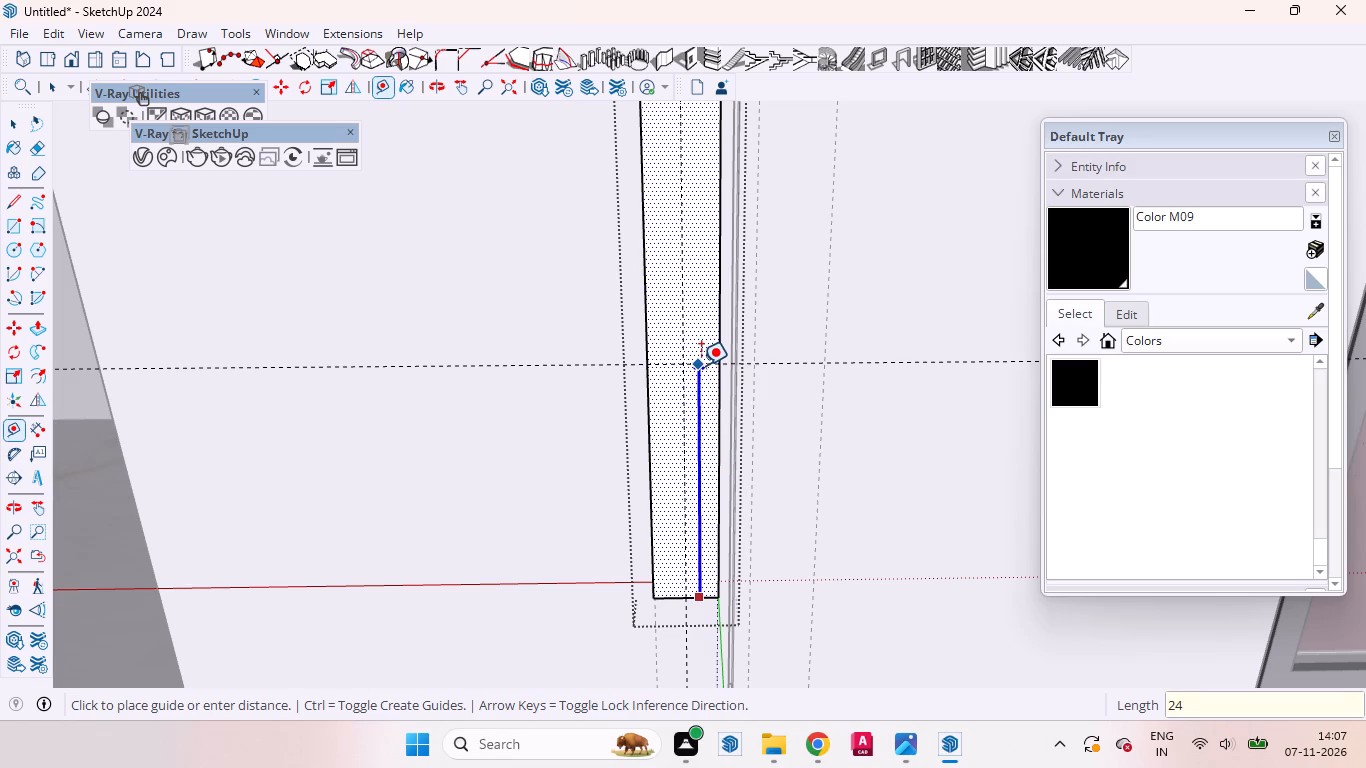
key("Return")
key("space")
Draw a rectangle about 13/16" by 2' on the strip's face, from the guide intersection to the bottom left corner.
scroll(792, 536, "down", 1)
scroll(795, 540, "up", 1)
scroll(797, 542, "down", 12)
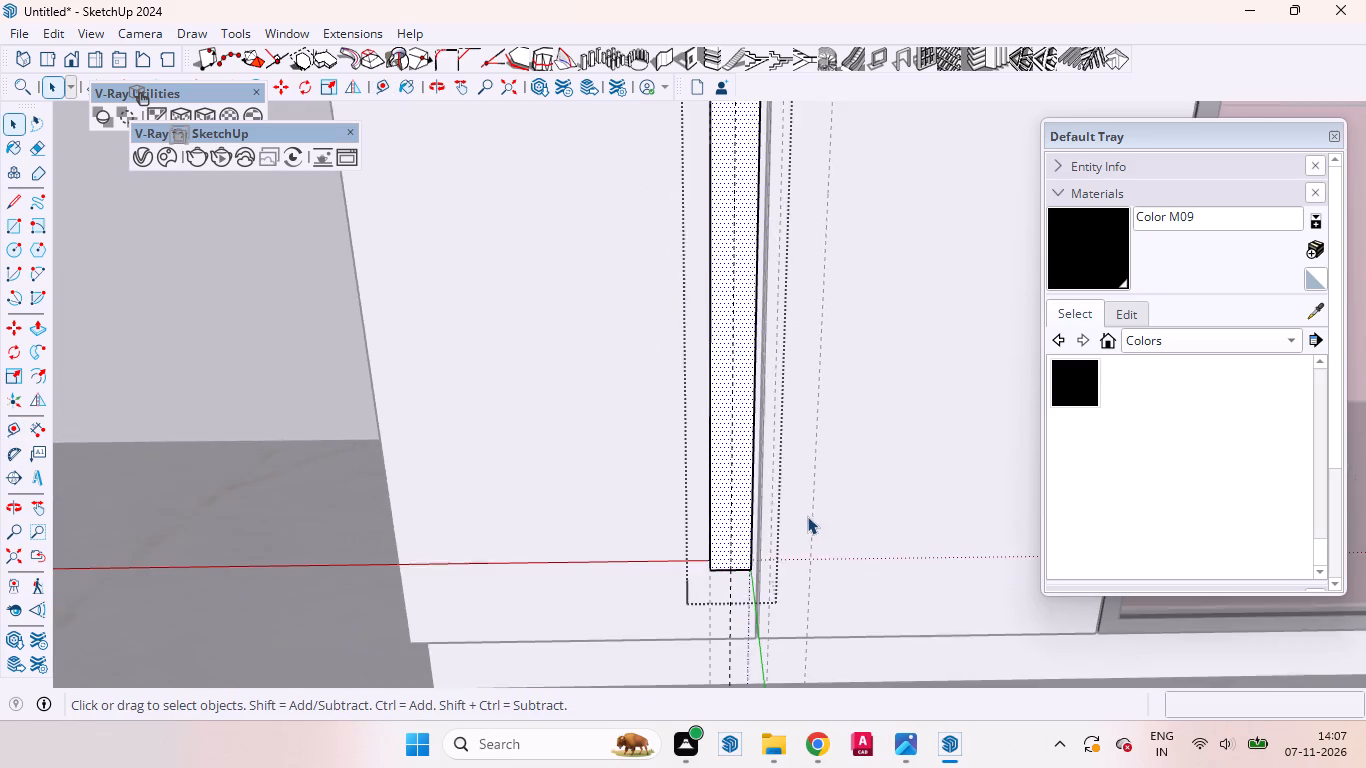
scroll(807, 516, "down", 14)
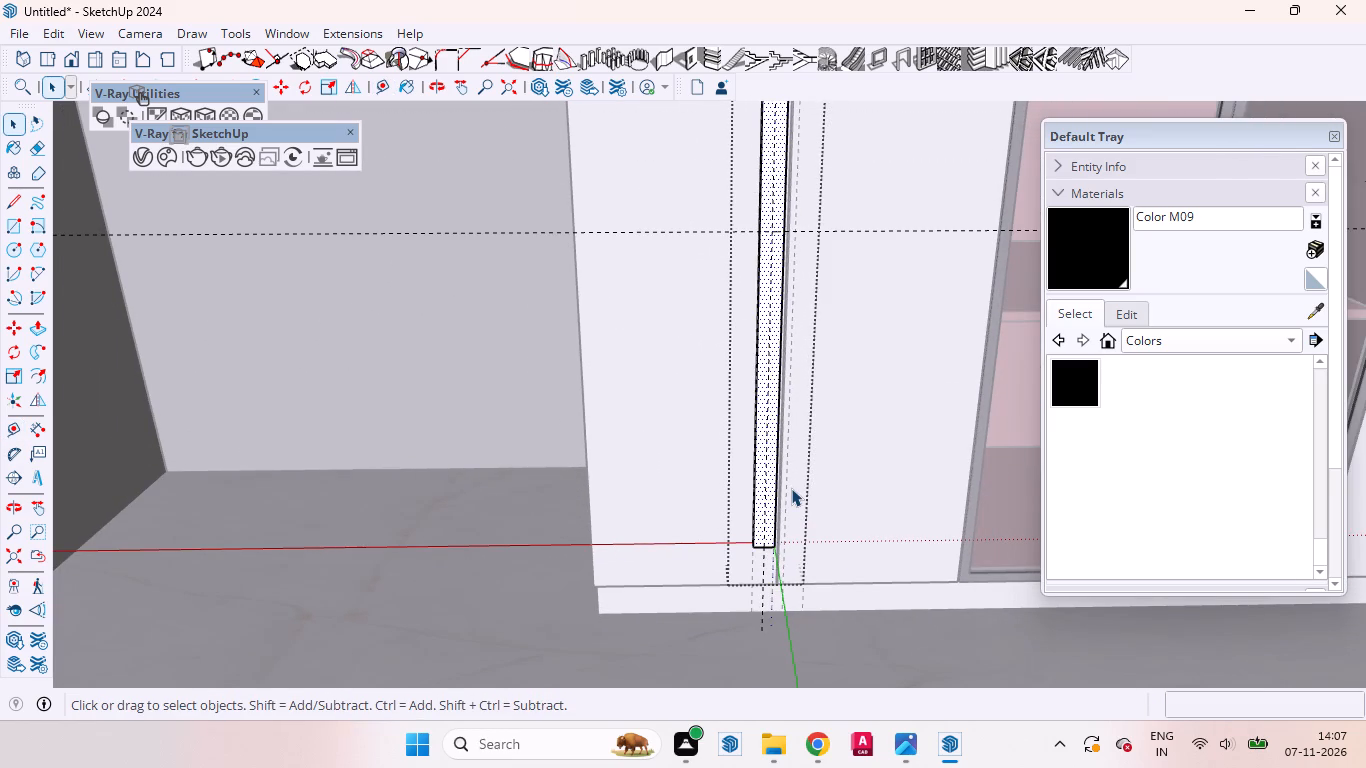
key("r")
scroll(780, 249, "up", 9)
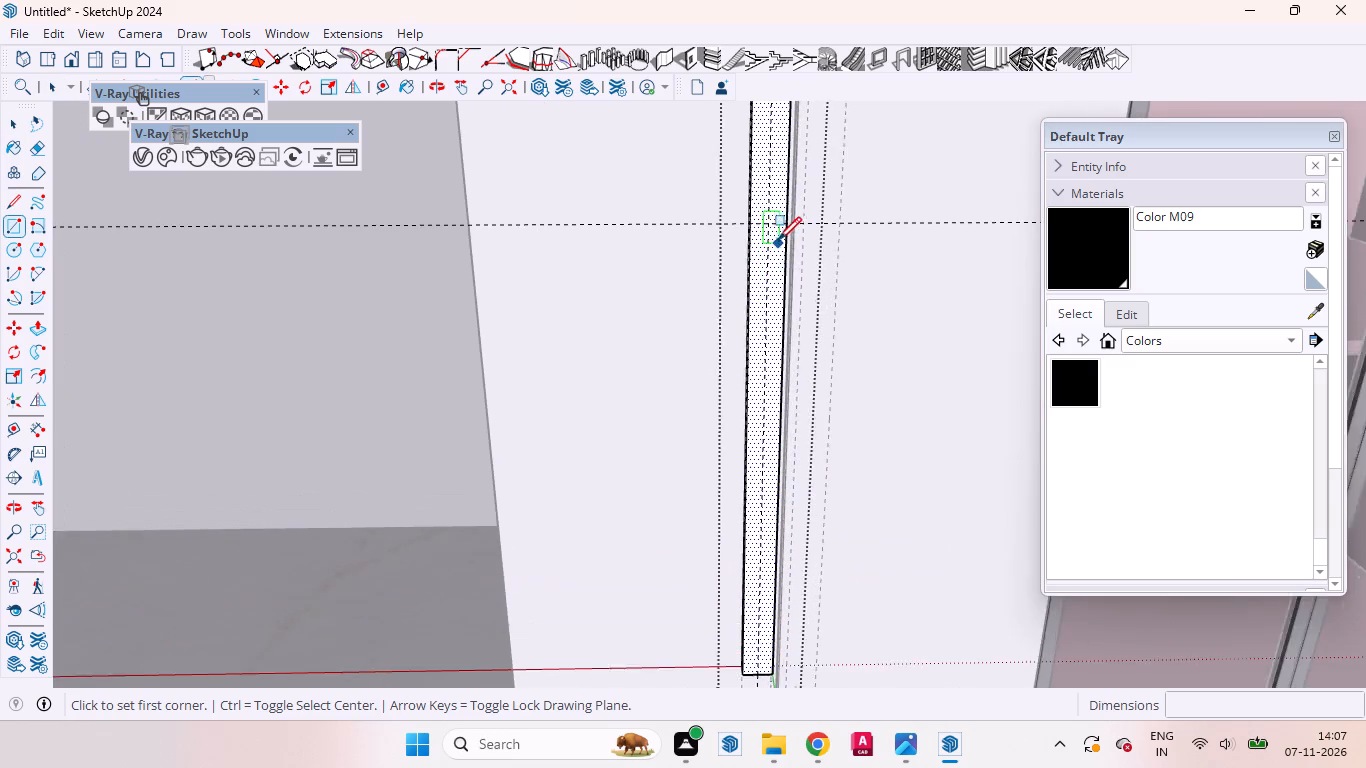
left_click(765, 227)
scroll(750, 419, "down", 5)
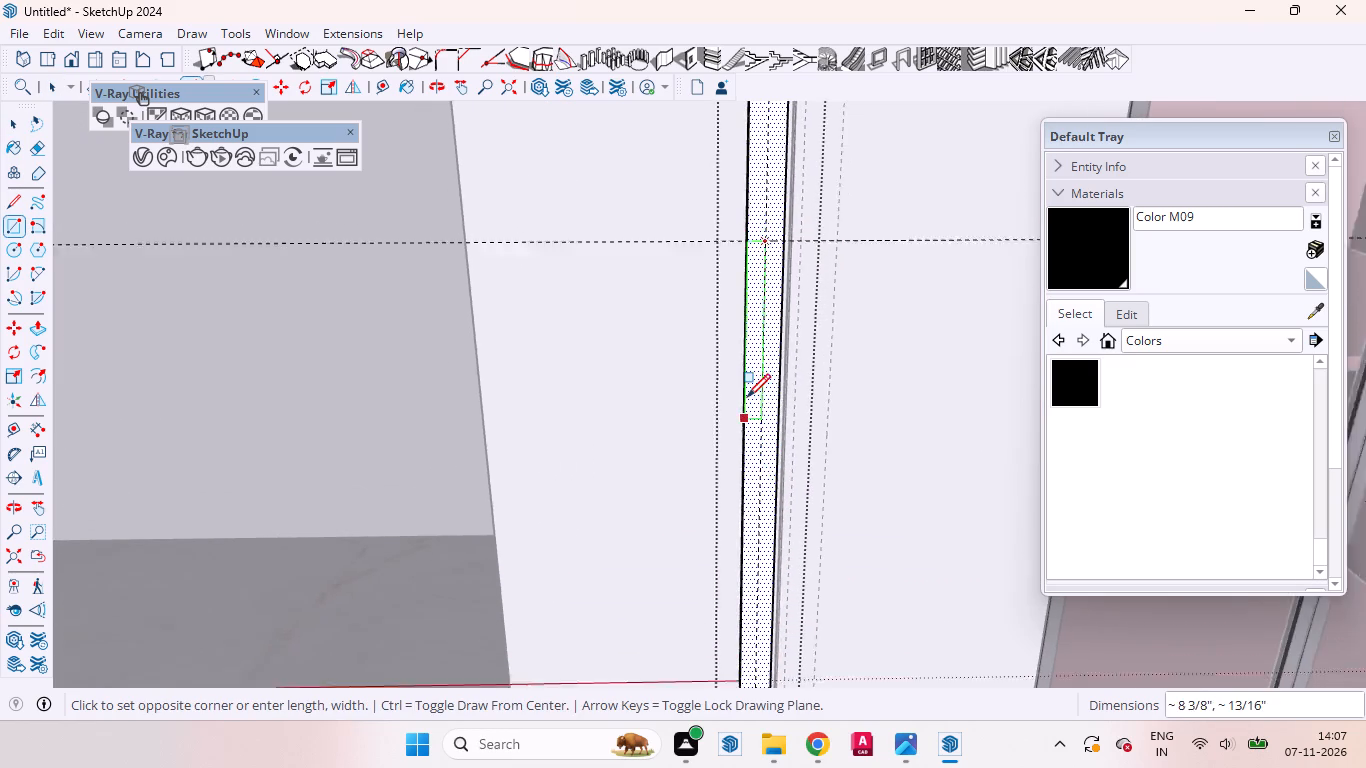
scroll(747, 397, "down", 8)
scroll(748, 585, "up", 6)
scroll(754, 598, "down", 1)
scroll(754, 598, "up", 7)
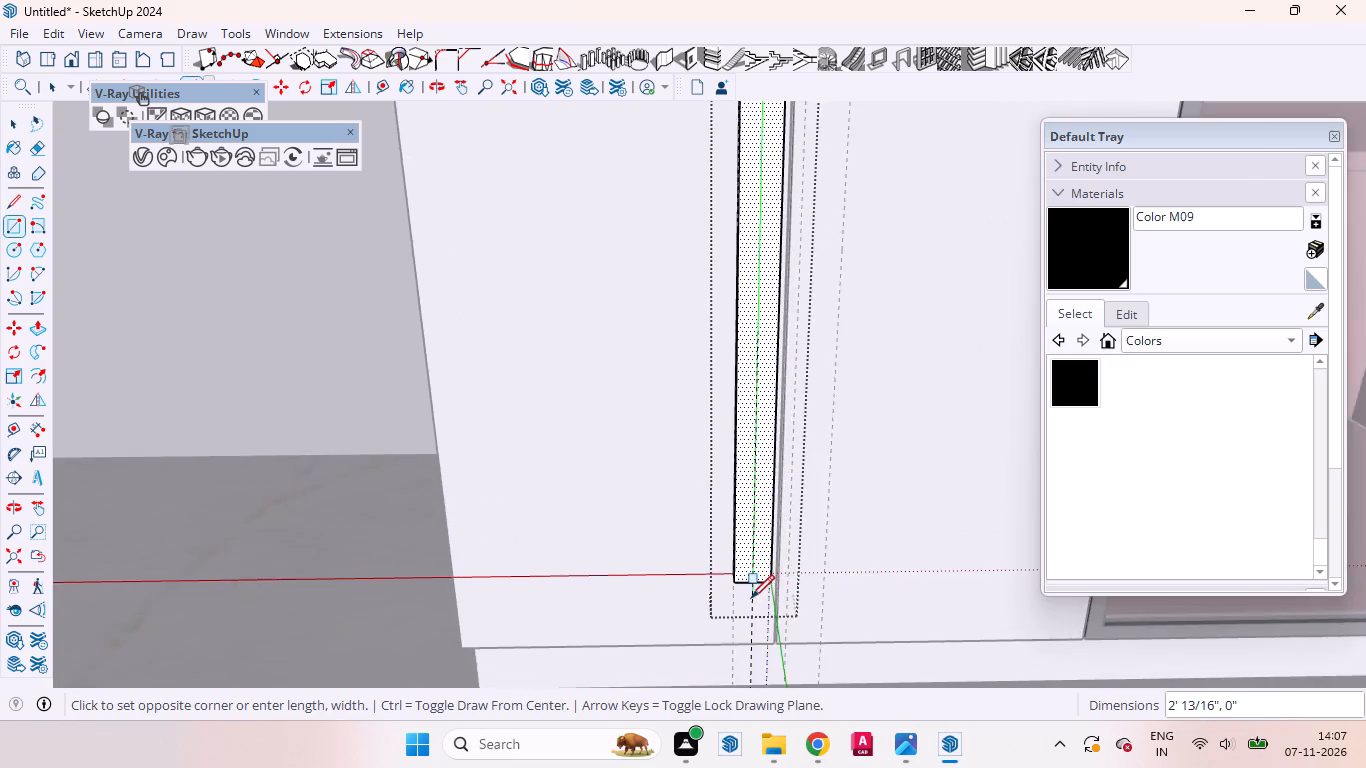
scroll(751, 598, "up", 6)
left_click(721, 574)
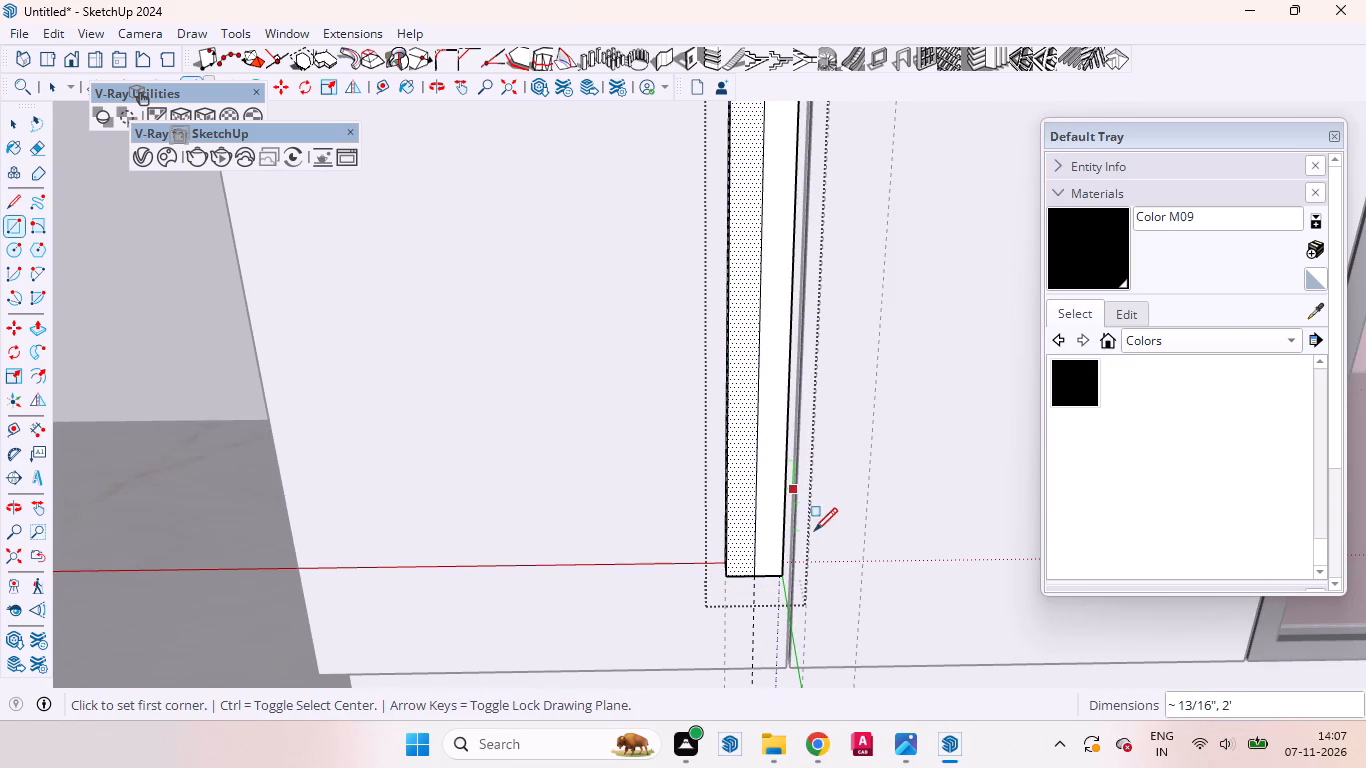
key("space")
Draw a 100-segment tangent arc from the rectangle's upper right corner to the strip's left edge, about 11 3/4" long with a 3/16" bulge.
scroll(819, 516, "down", 20)
scroll(819, 516, "down", 9)
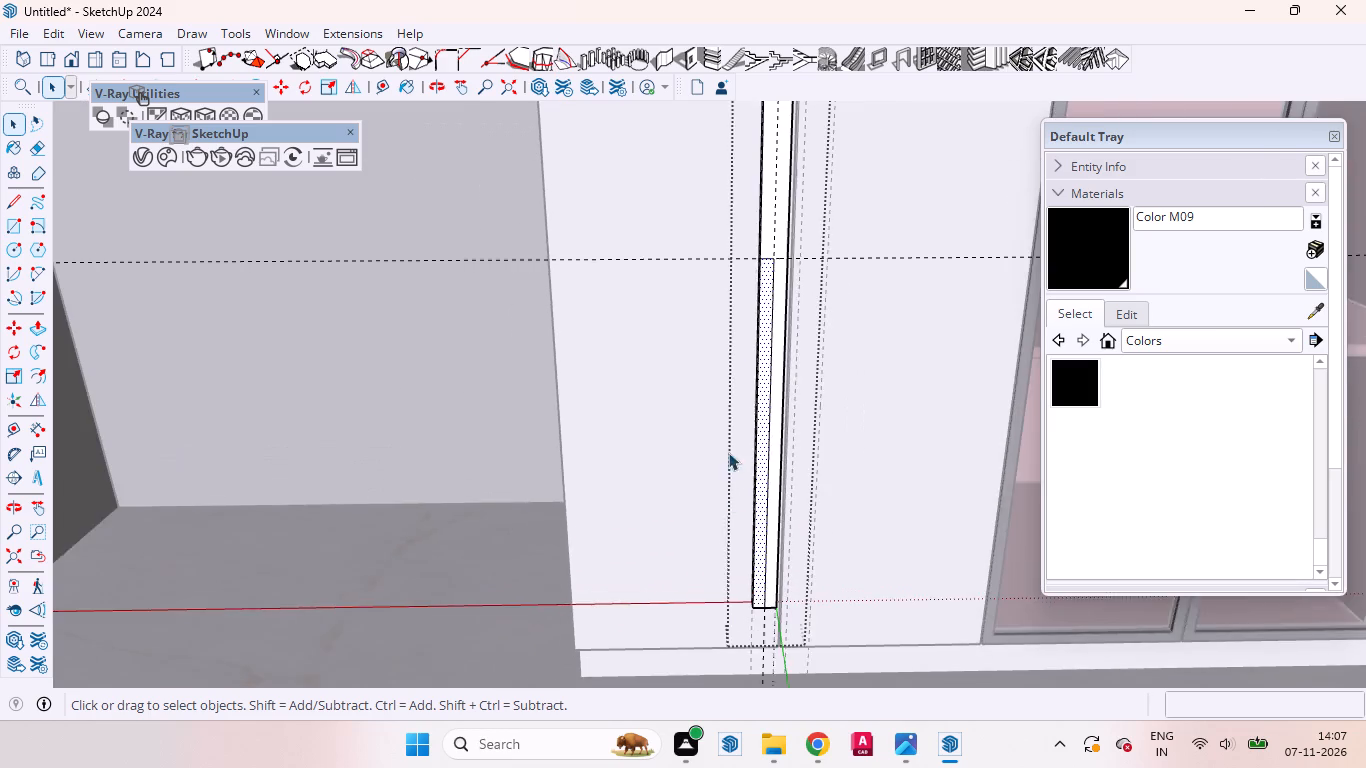
scroll(754, 205, "up", 9)
left_click(769, 274)
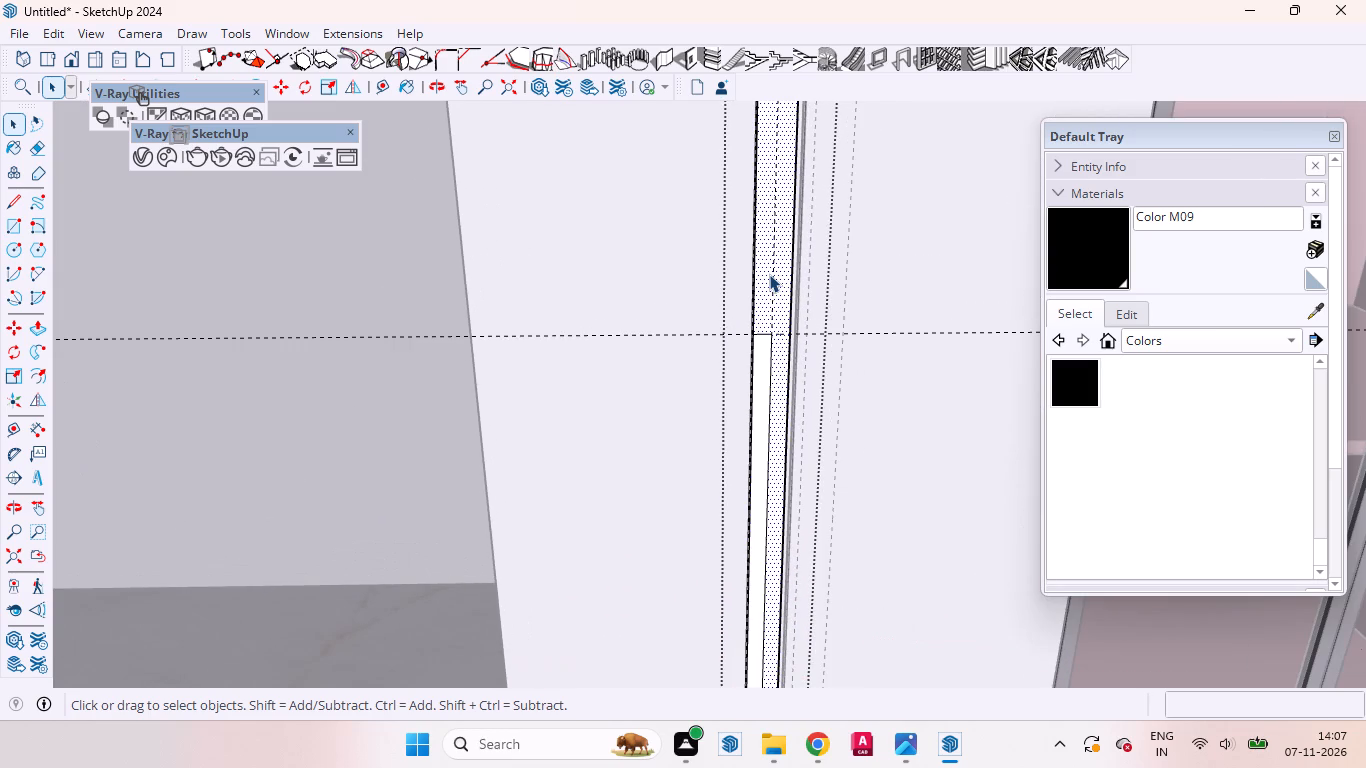
key("a")
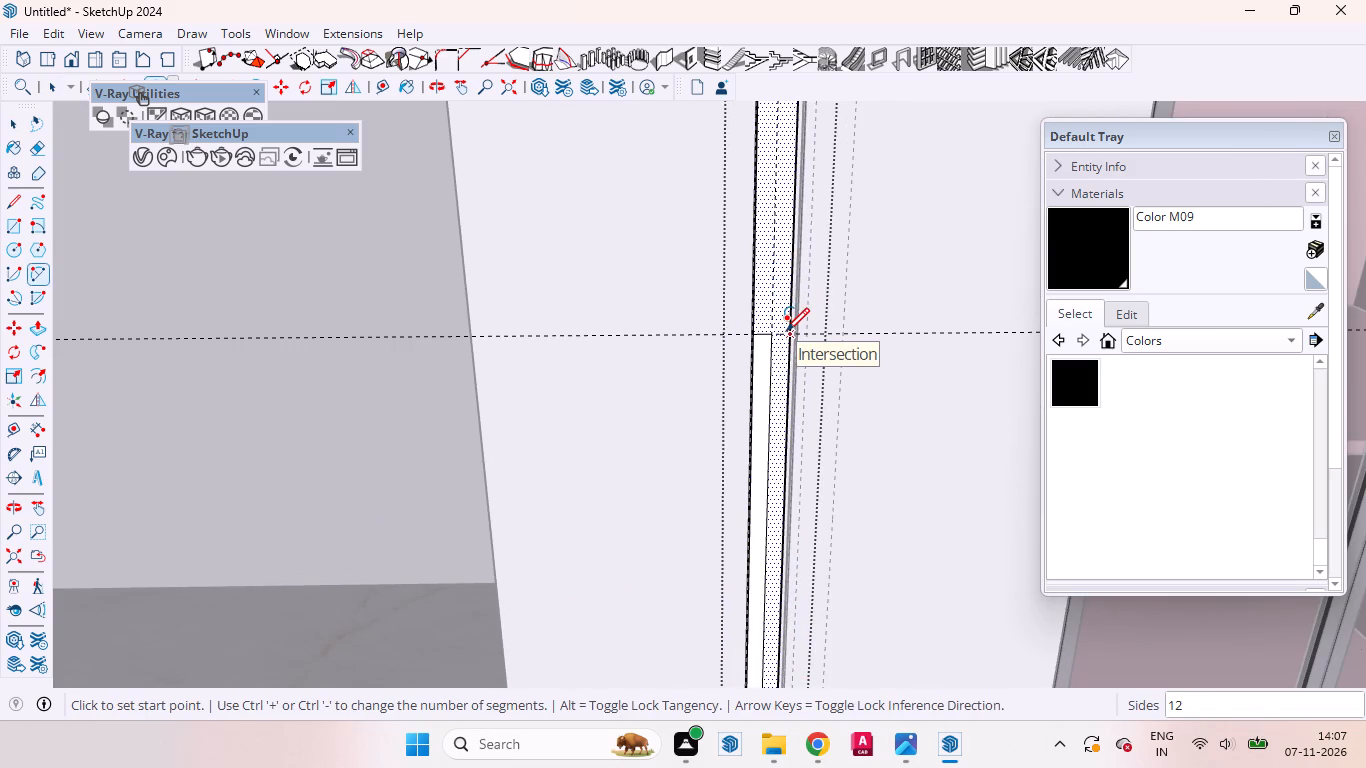
key("1")
type("00")
key("Return")
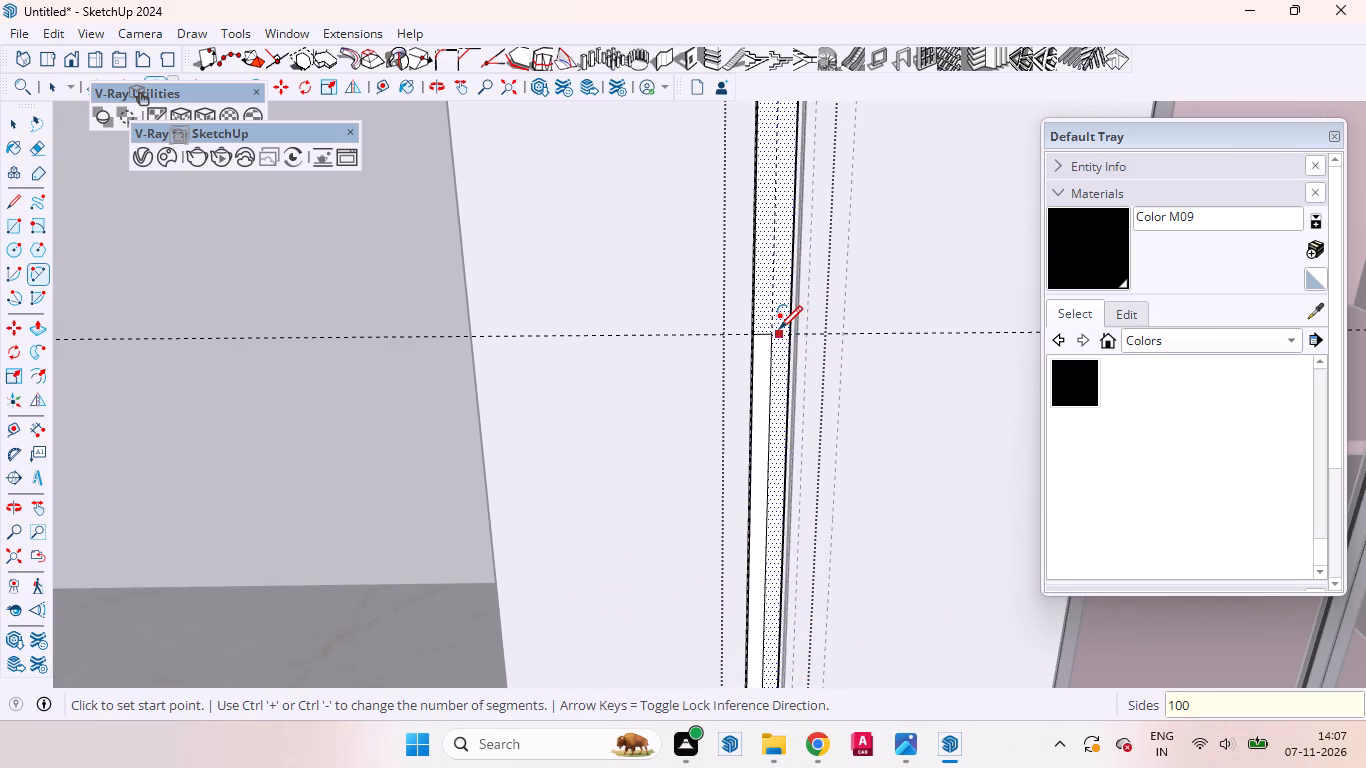
left_click(768, 335)
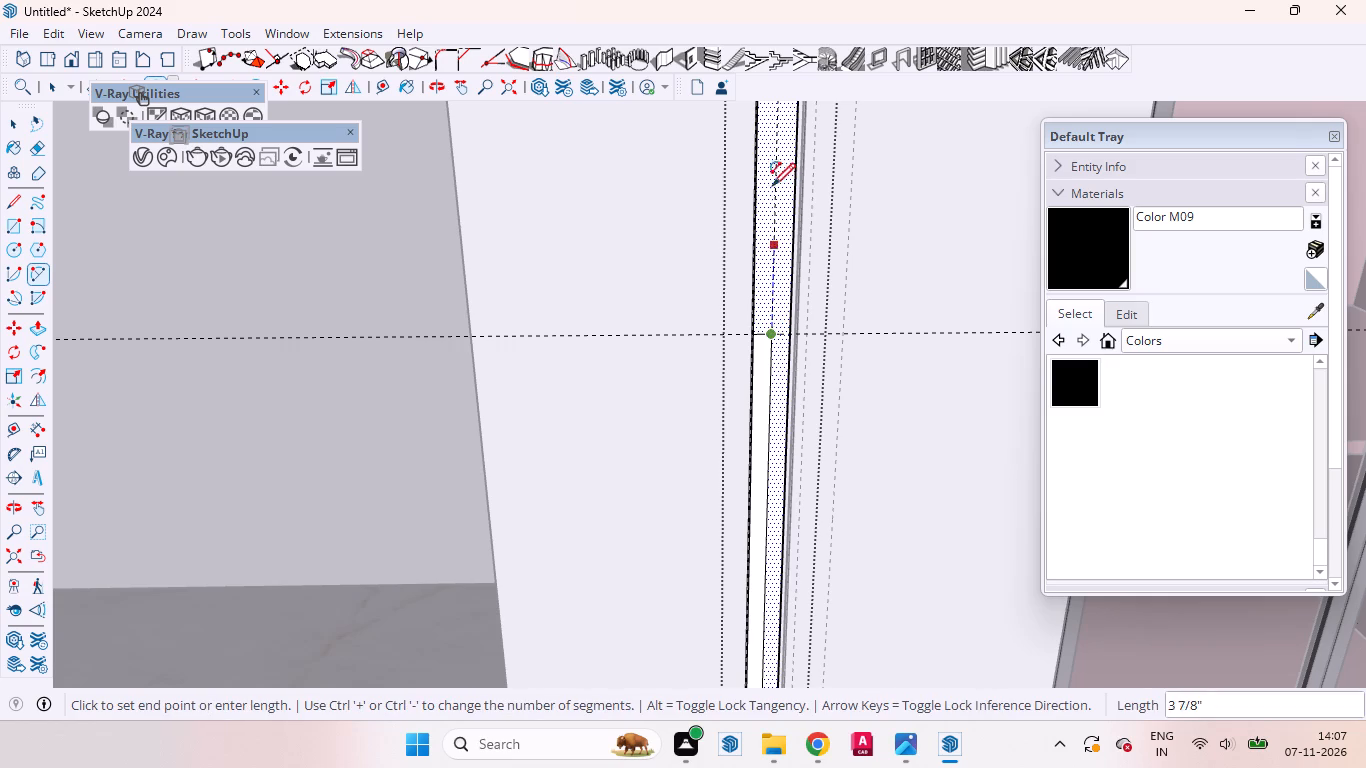
middle_click_drag(766, 295, 693, 310)
scroll(697, 312, "up", 1)
scroll(730, 355, "down", 10)
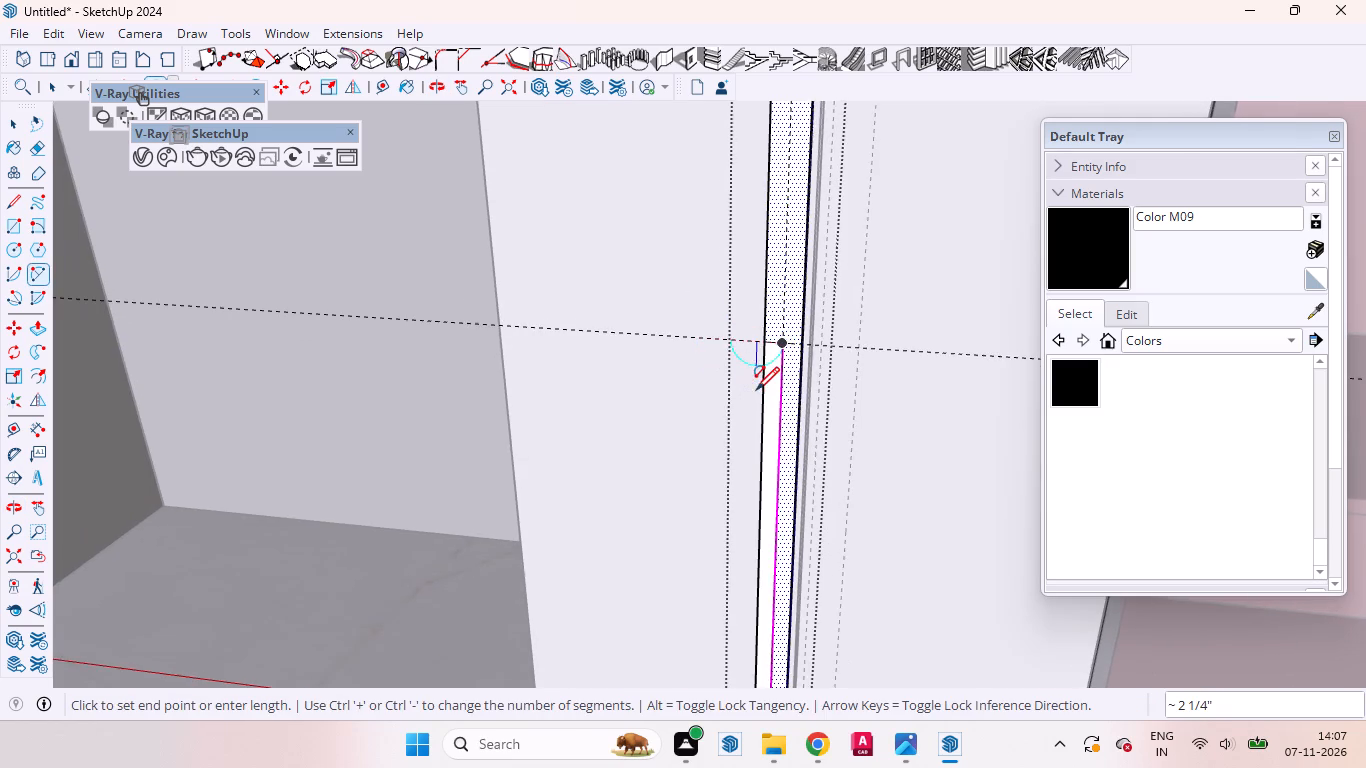
scroll(756, 390, "down", 7)
scroll(765, 247, "up", 3)
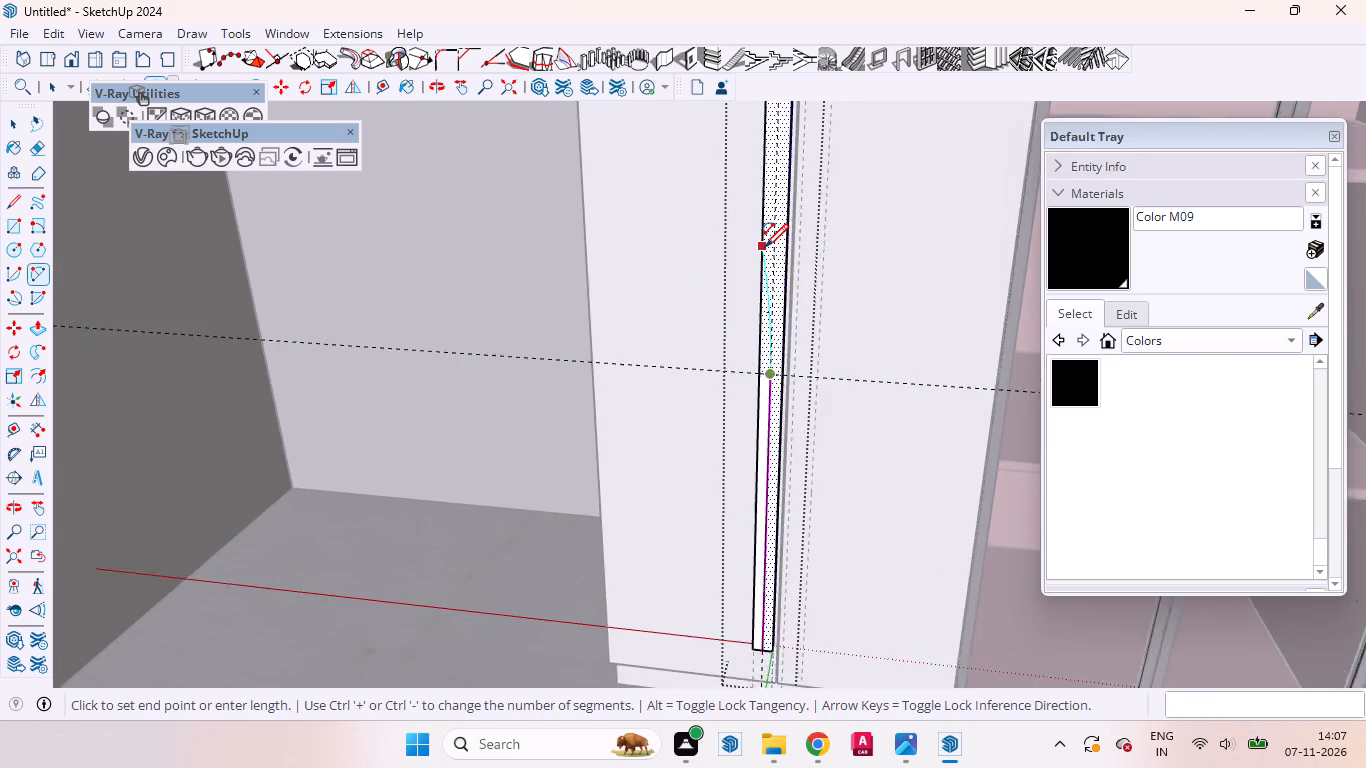
scroll(765, 247, "up", 9)
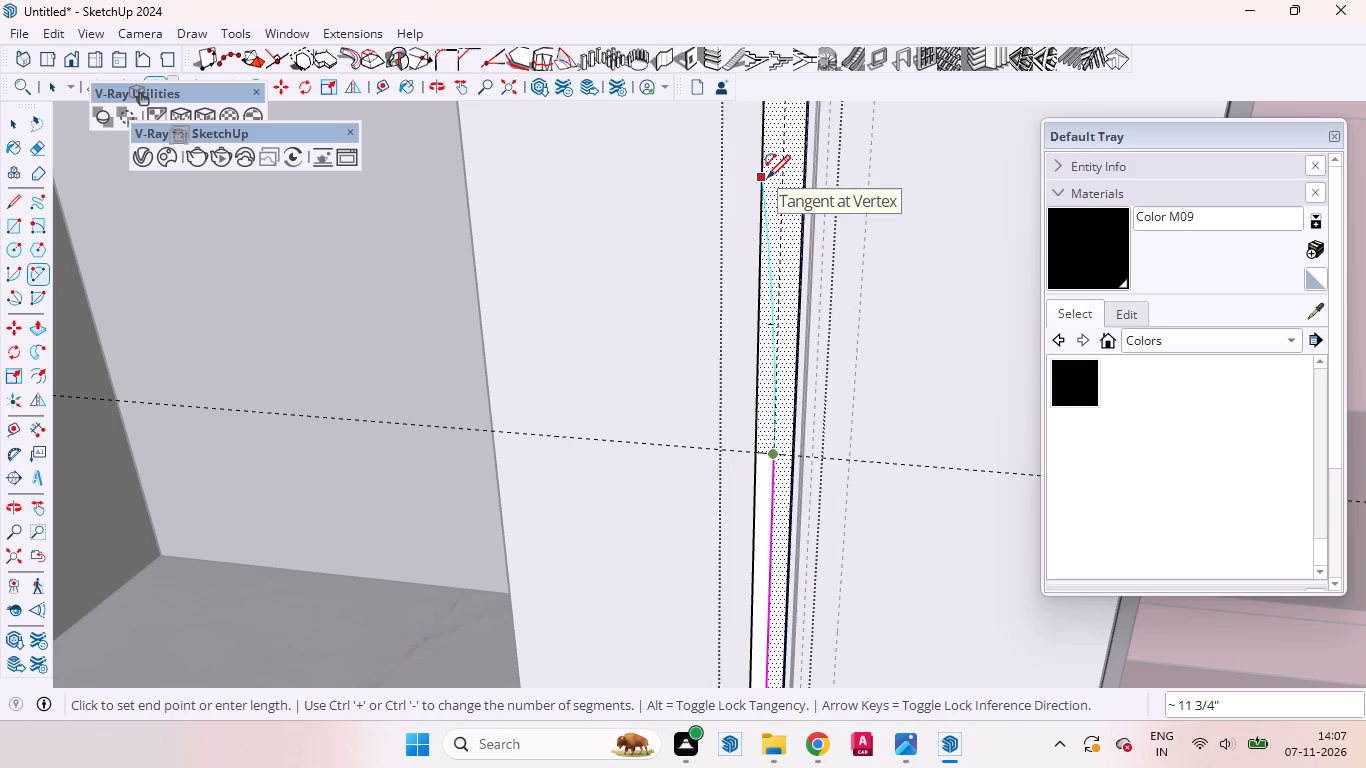
left_click(767, 178)
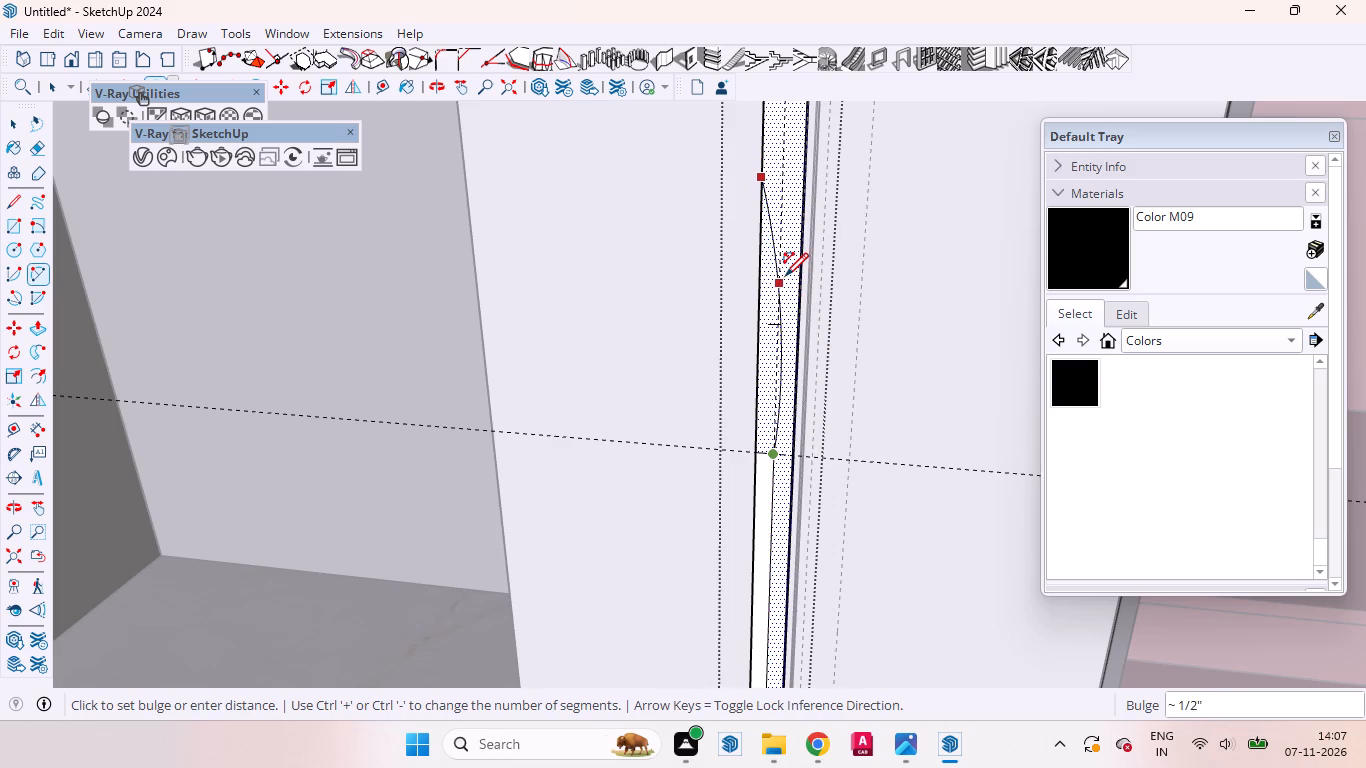
scroll(782, 266, "up", 4)
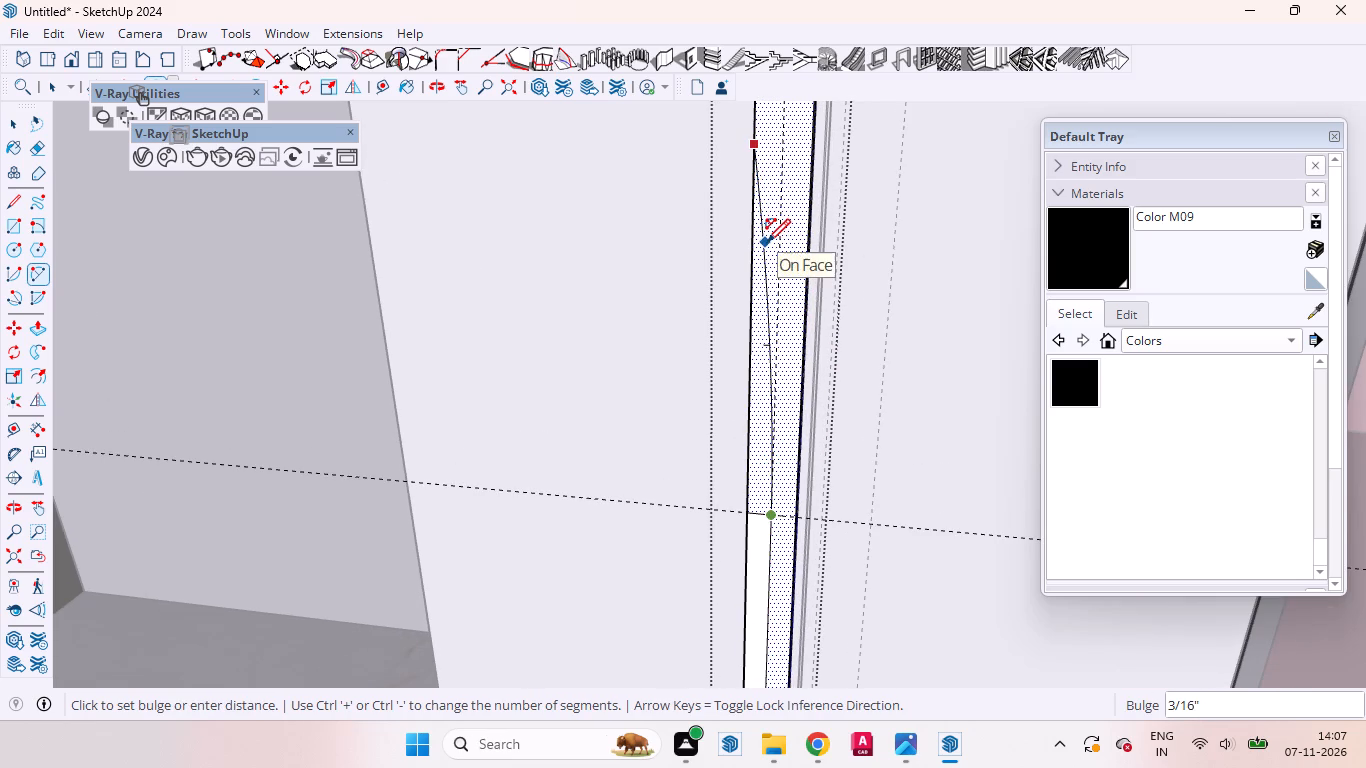
left_click(767, 242)
key("space")
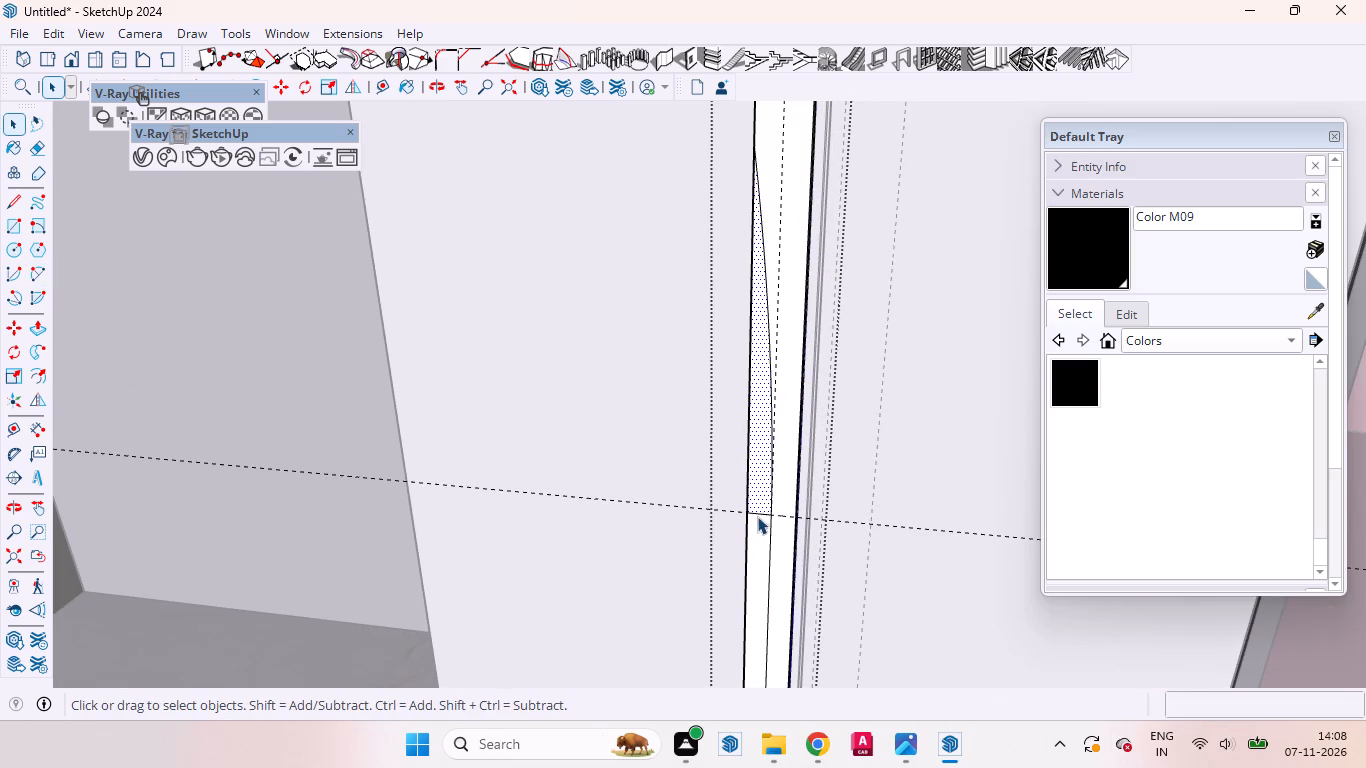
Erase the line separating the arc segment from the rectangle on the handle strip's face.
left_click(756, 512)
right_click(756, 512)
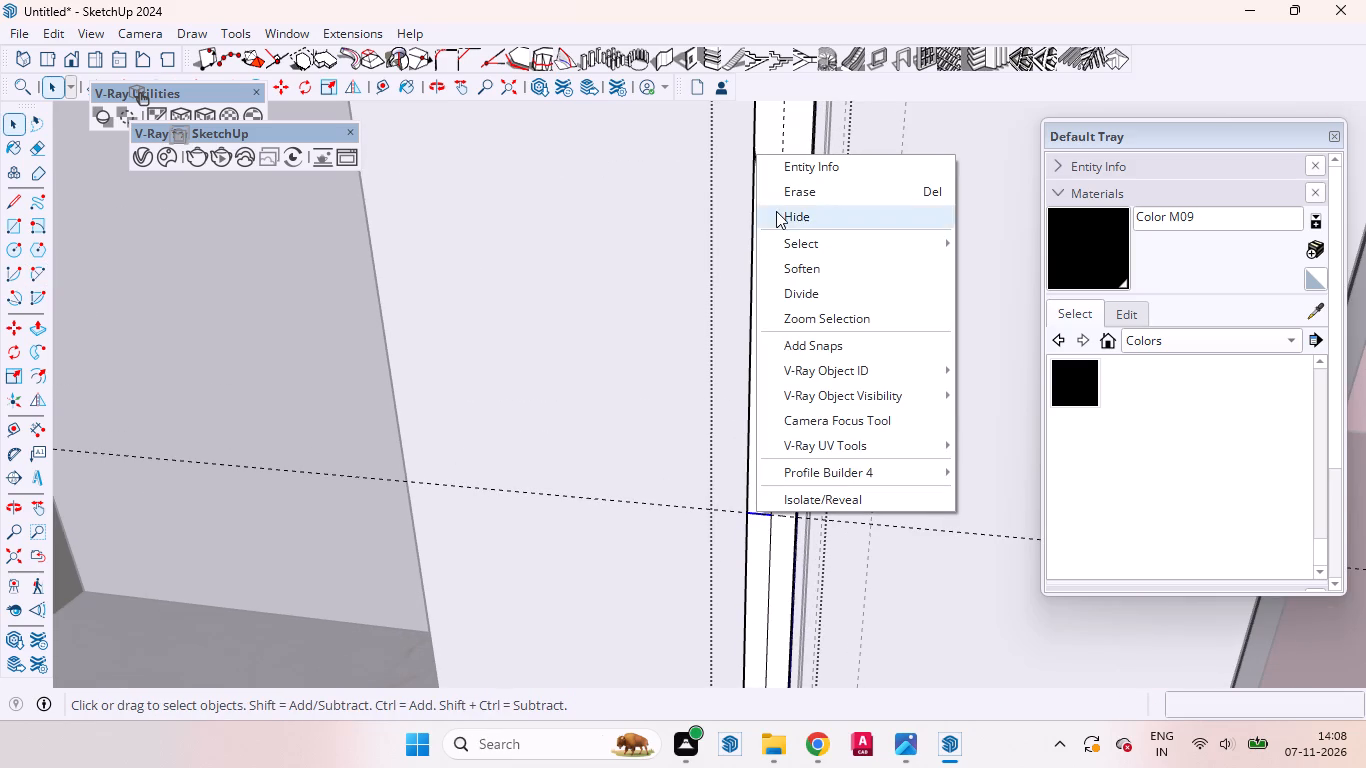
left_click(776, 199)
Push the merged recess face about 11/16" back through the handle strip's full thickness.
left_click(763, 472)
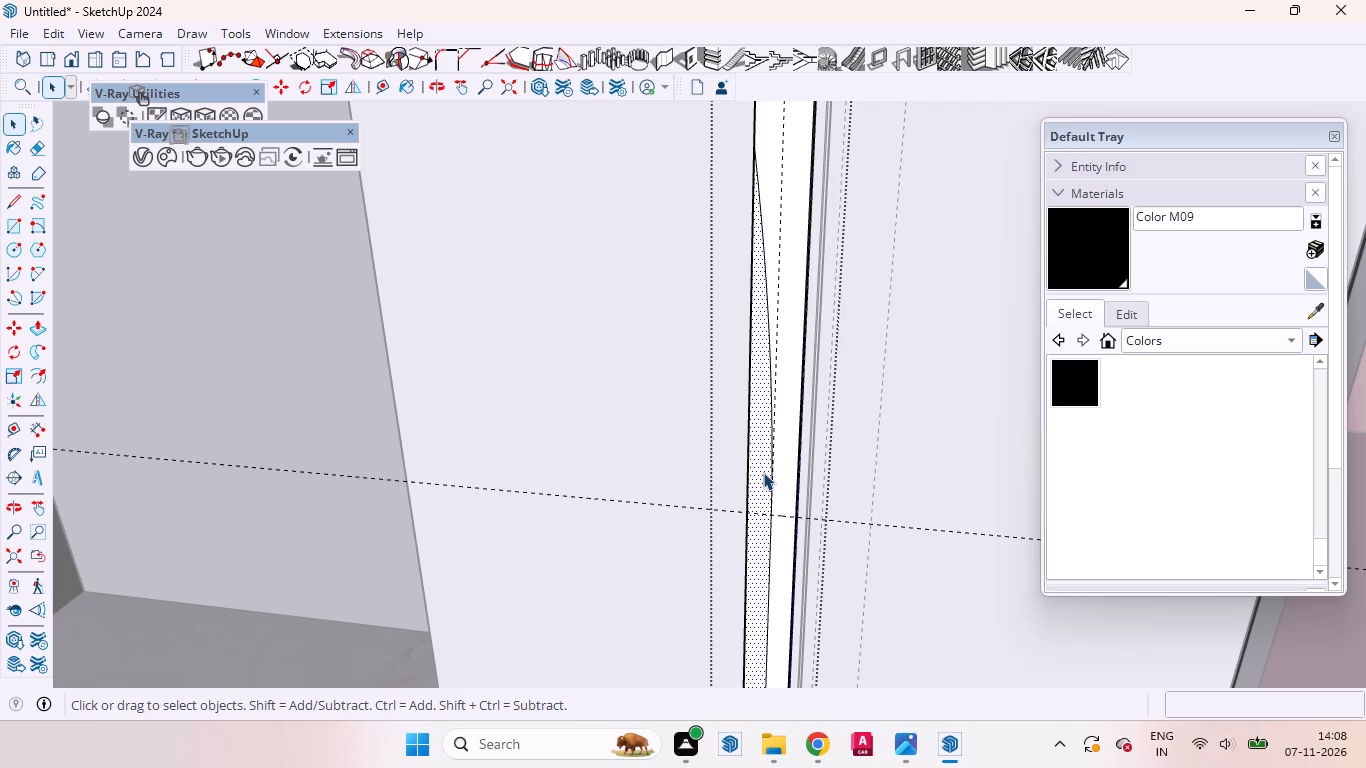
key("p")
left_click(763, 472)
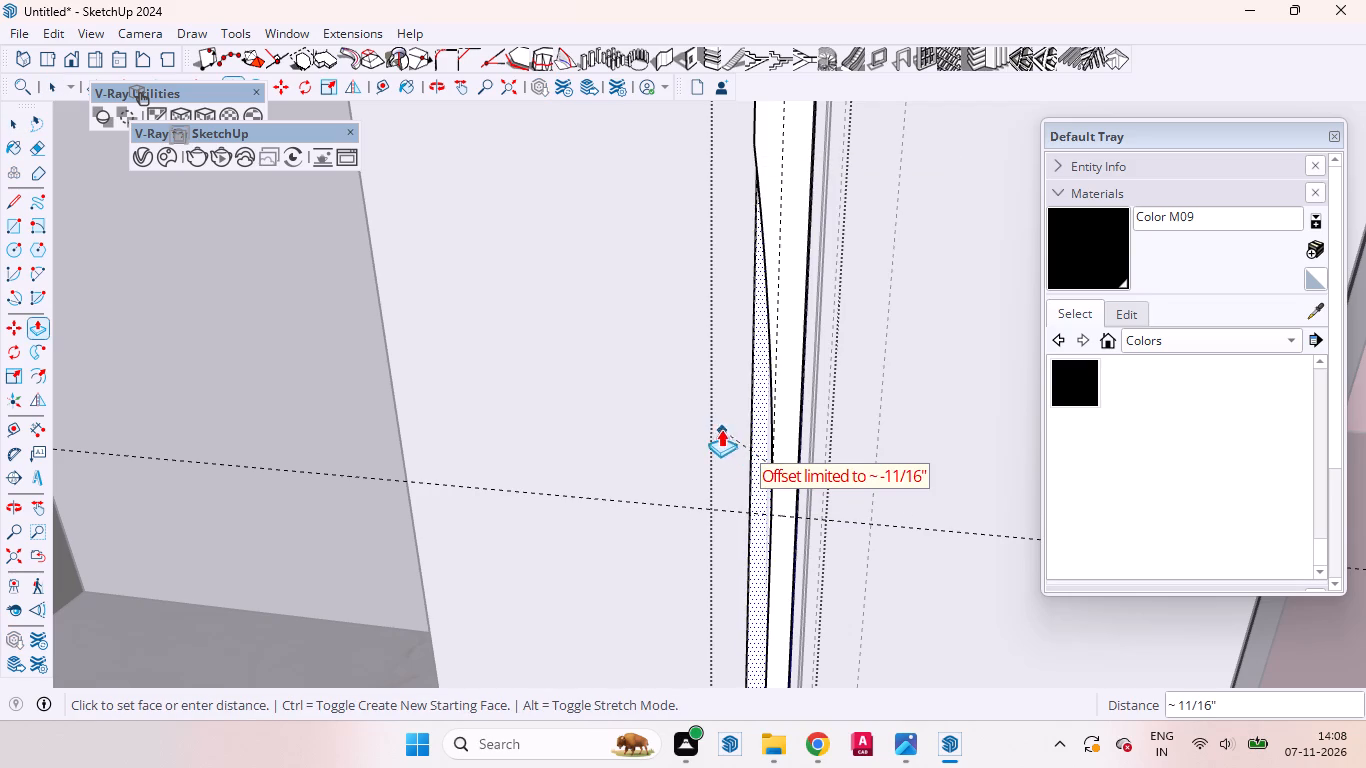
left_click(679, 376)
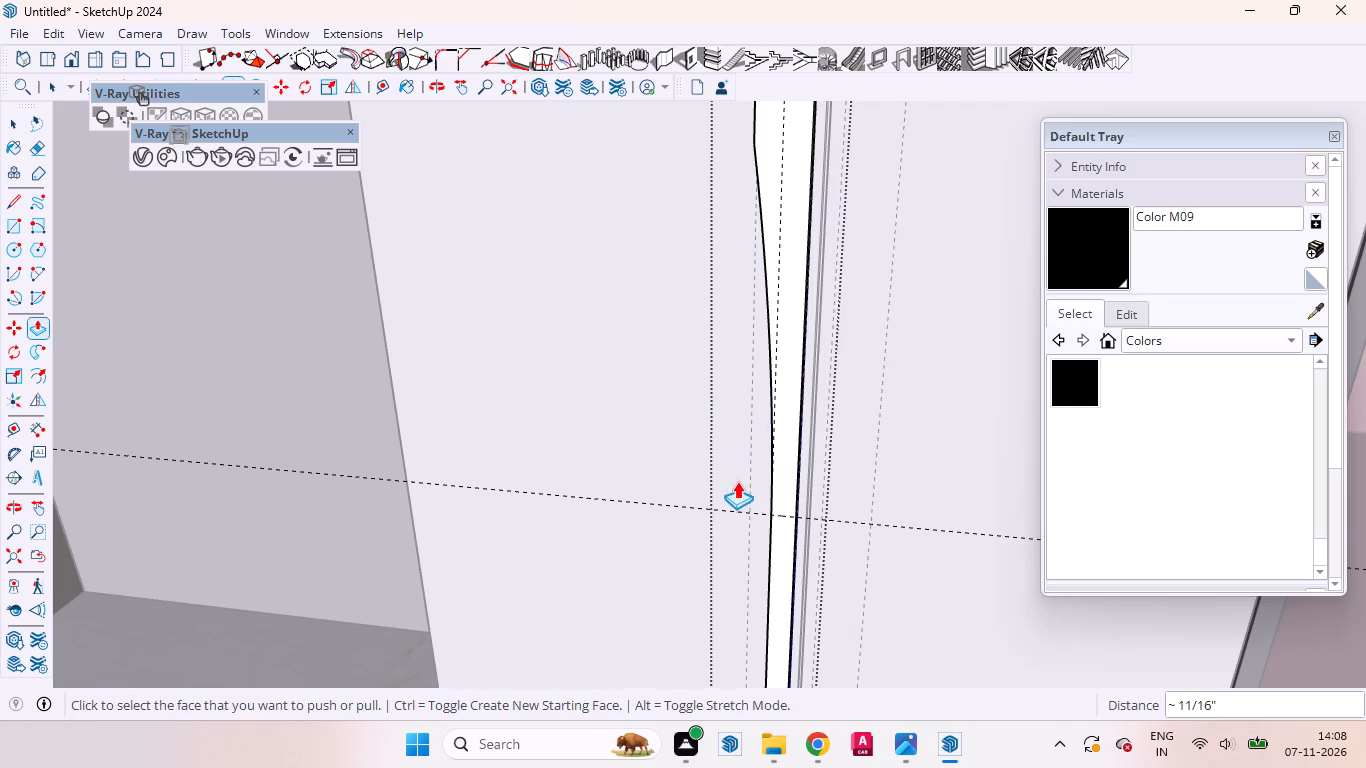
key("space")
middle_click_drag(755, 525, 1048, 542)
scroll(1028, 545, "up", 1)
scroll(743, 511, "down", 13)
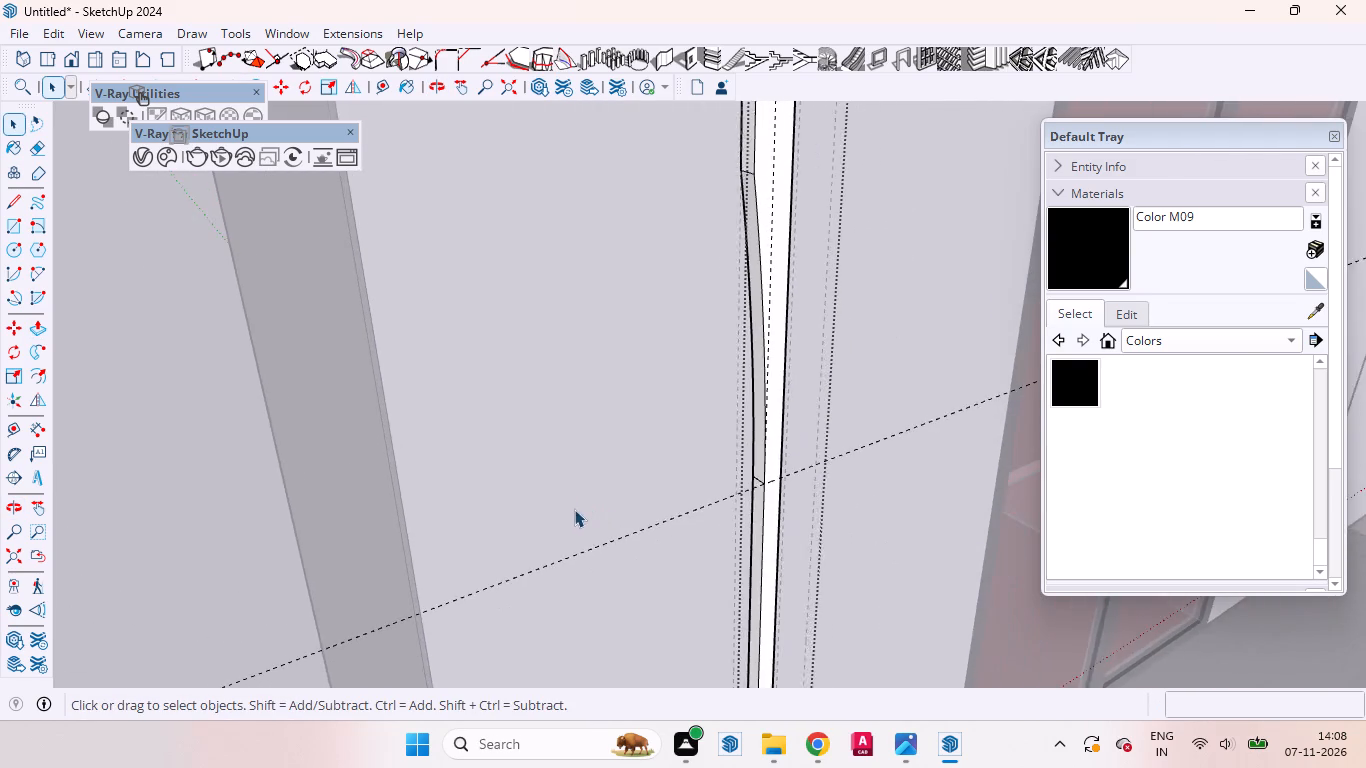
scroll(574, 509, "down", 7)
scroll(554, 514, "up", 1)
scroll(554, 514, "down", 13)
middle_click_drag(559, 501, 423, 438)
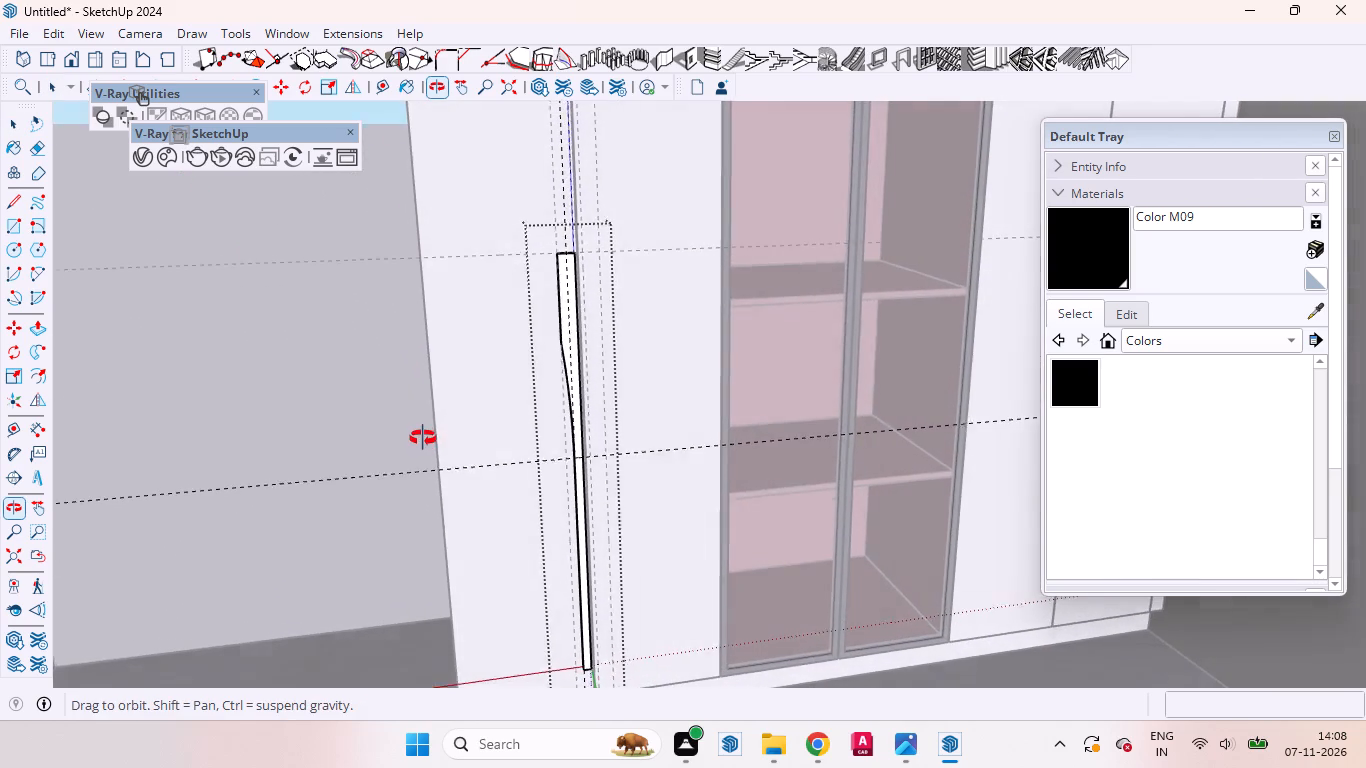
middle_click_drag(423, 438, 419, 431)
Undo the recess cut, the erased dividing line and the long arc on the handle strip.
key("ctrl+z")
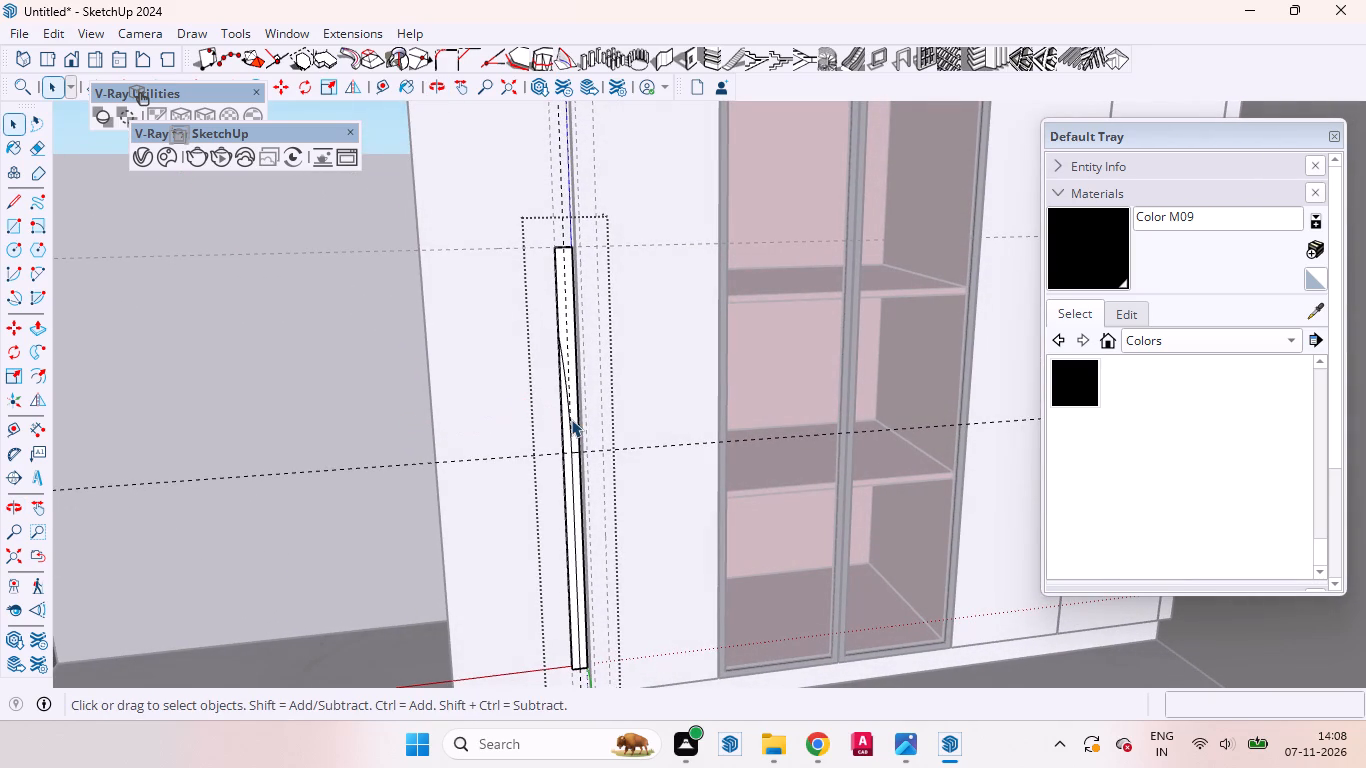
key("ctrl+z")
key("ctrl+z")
Draw a tangent arc about 6 1/16" long from the rectangle's upper right corner to the handle strip's left edge.
middle_click_drag(584, 486, 533, 455)
key("a")
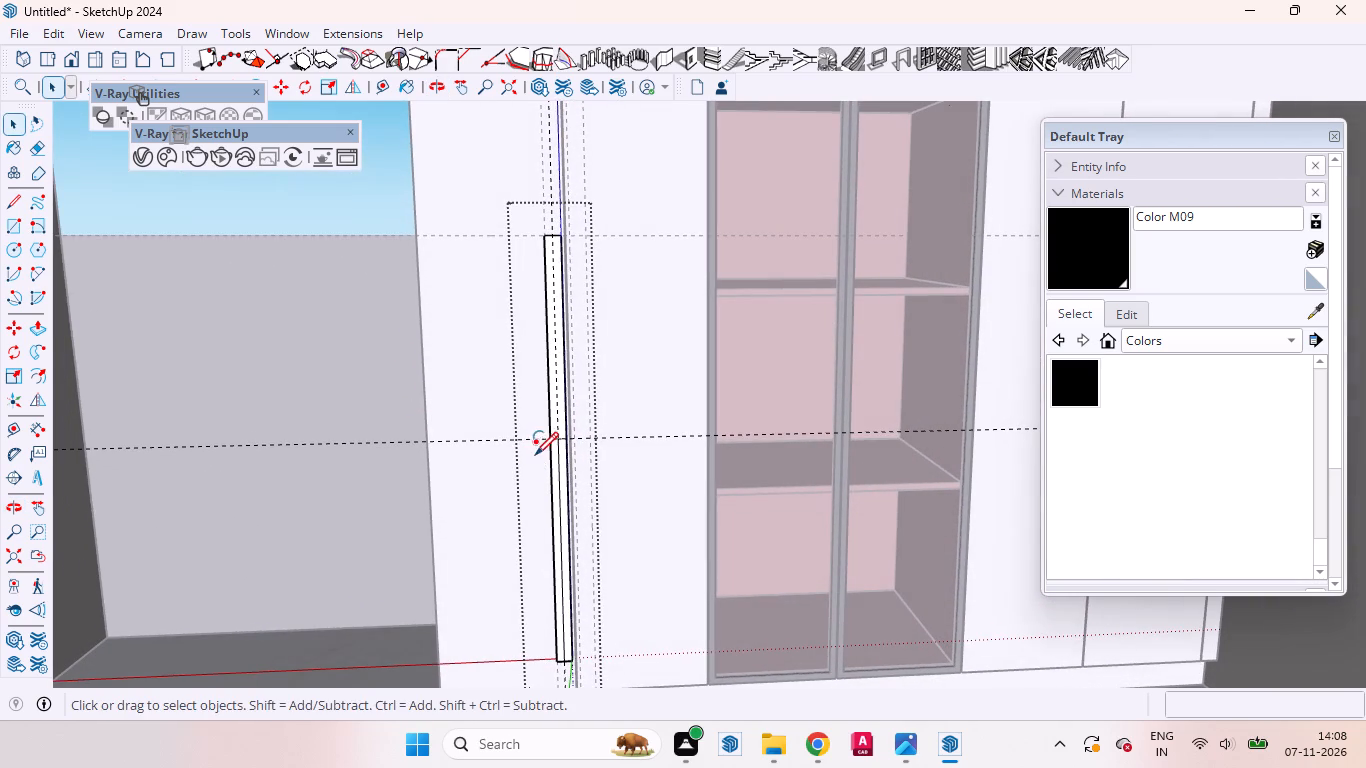
scroll(548, 451, "up", 4)
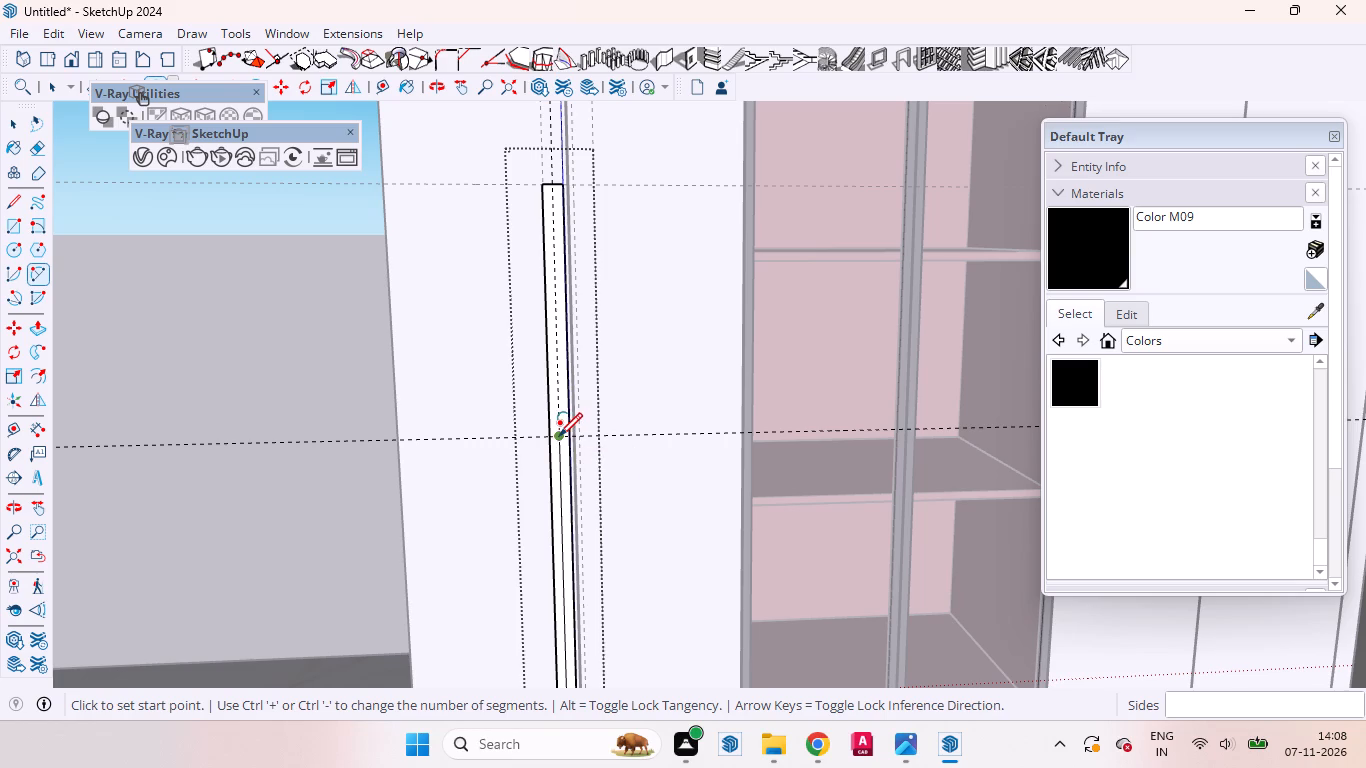
left_click(559, 436)
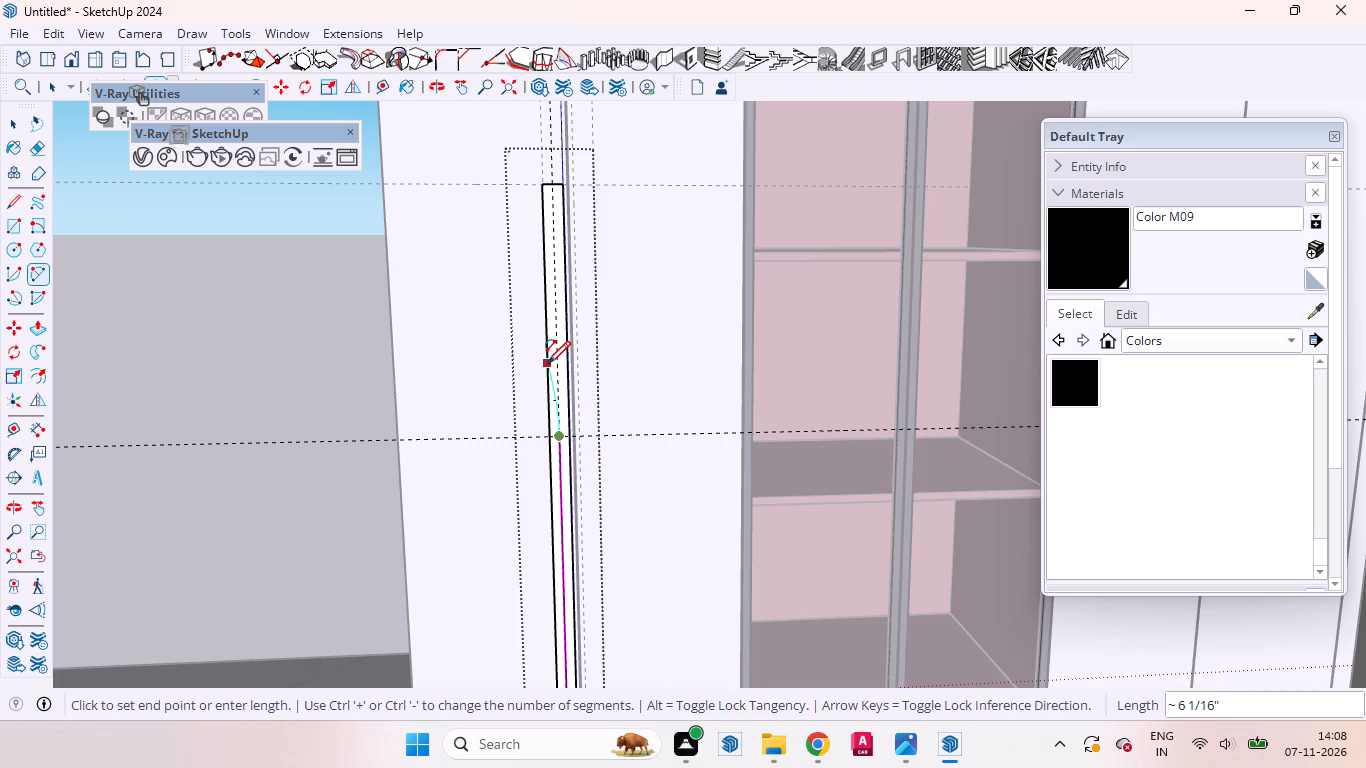
left_click(547, 364)
left_click(547, 364)
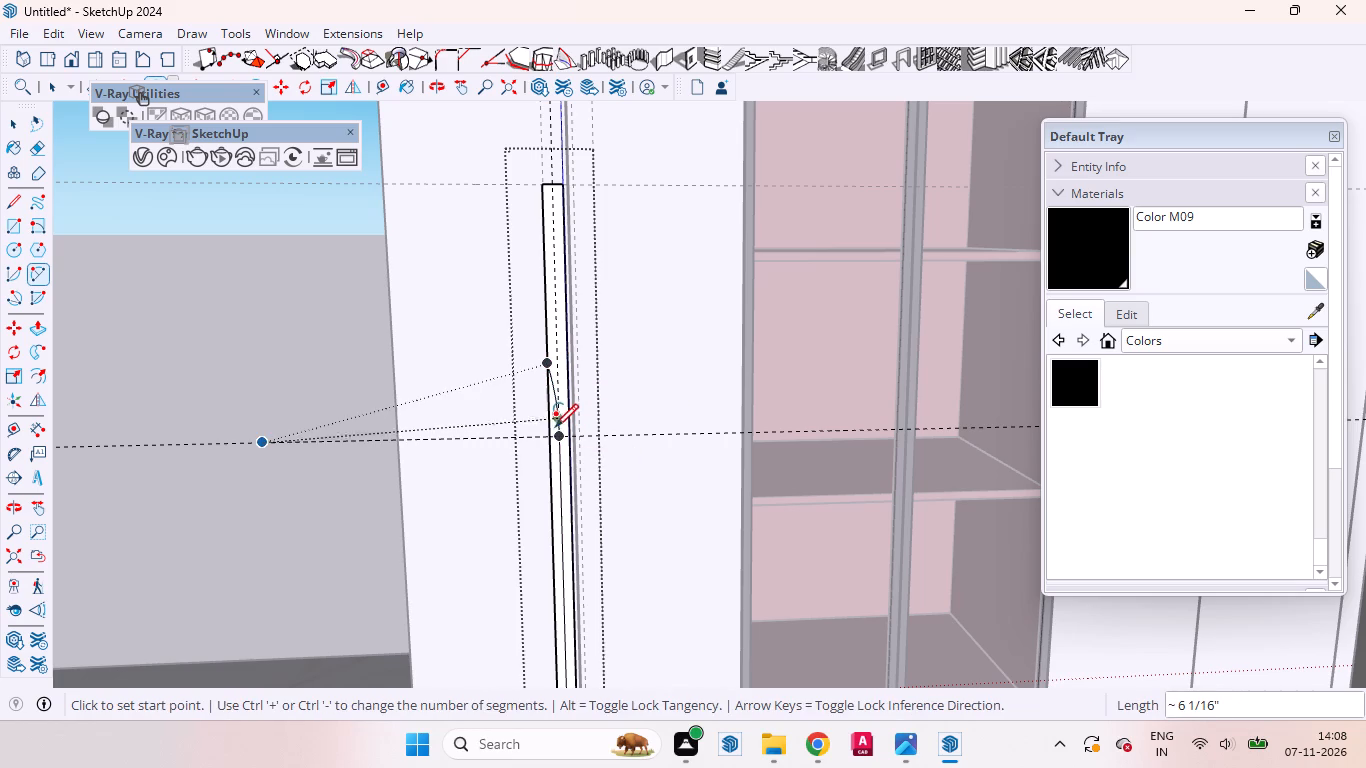
key("space")
scroll(549, 452, "up", 5)
scroll(548, 457, "down", 7)
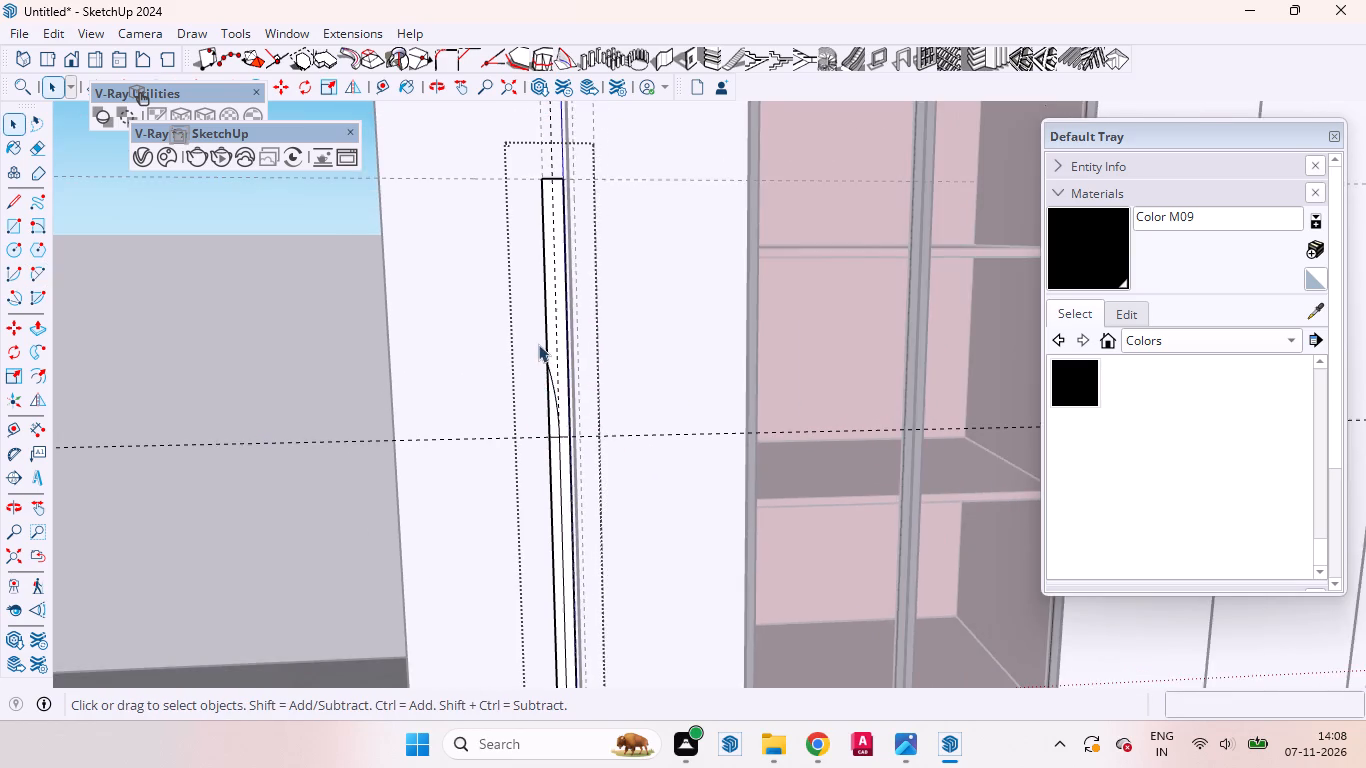
Erase the horizontal line between the short arc segment and the rectangle below it.
scroll(540, 322, "down", 4)
middle_click_drag(553, 411, 556, 451)
scroll(556, 438, "up", 9)
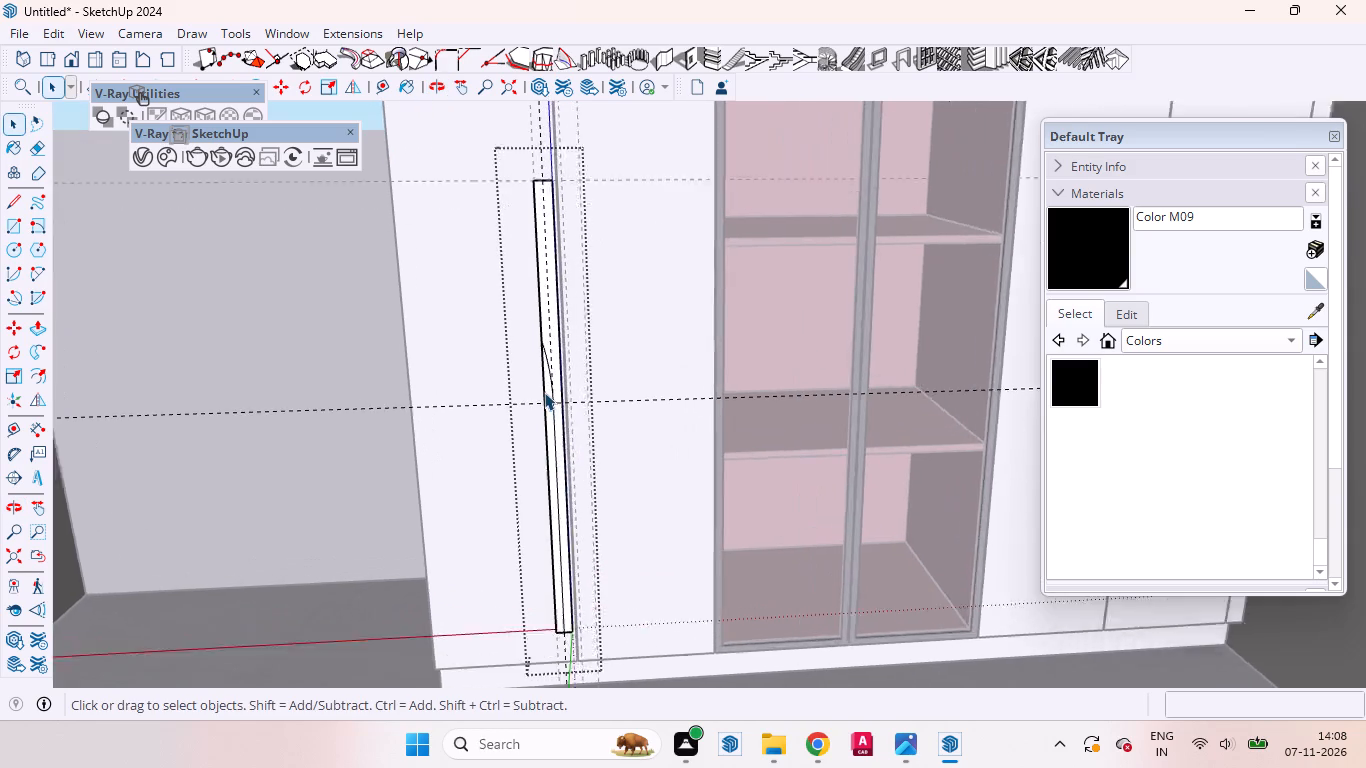
scroll(544, 392, "up", 3)
left_click(547, 406)
right_click(547, 406)
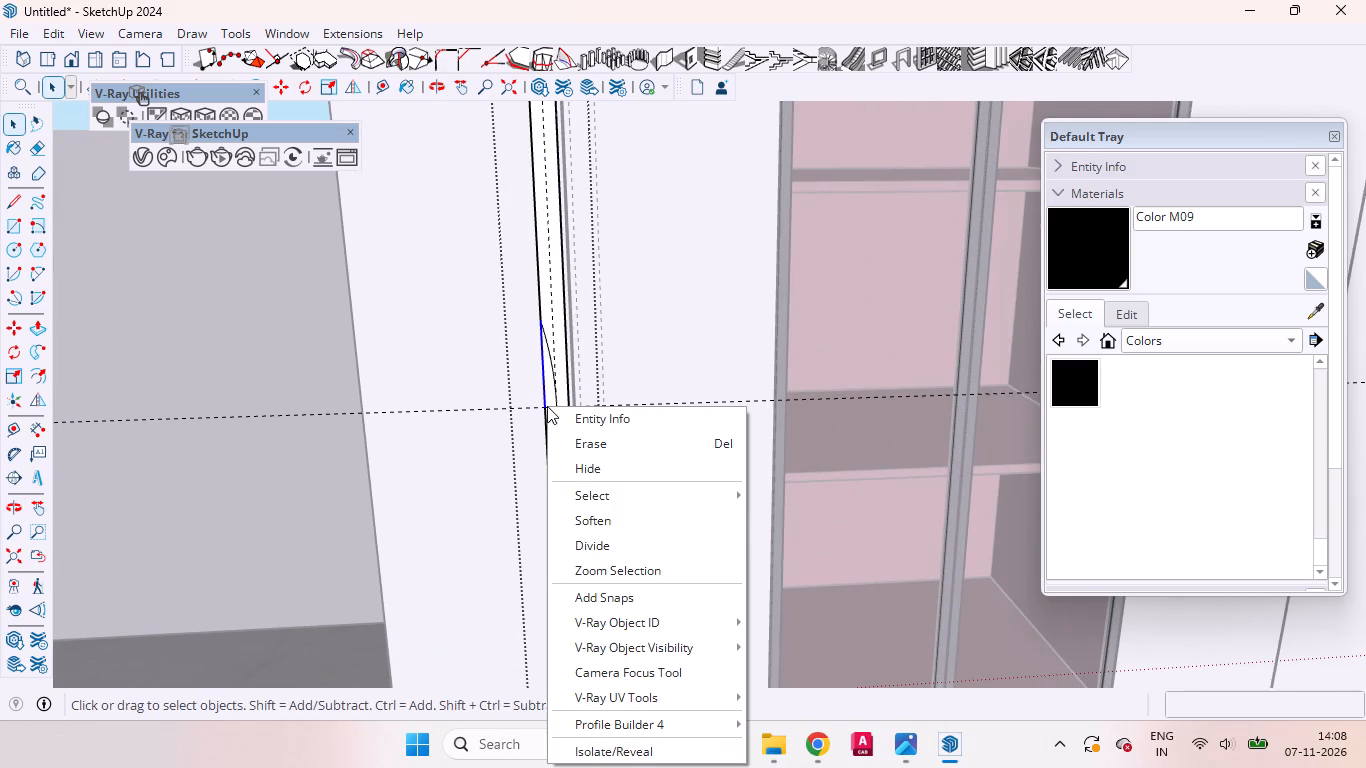
left_click(552, 396)
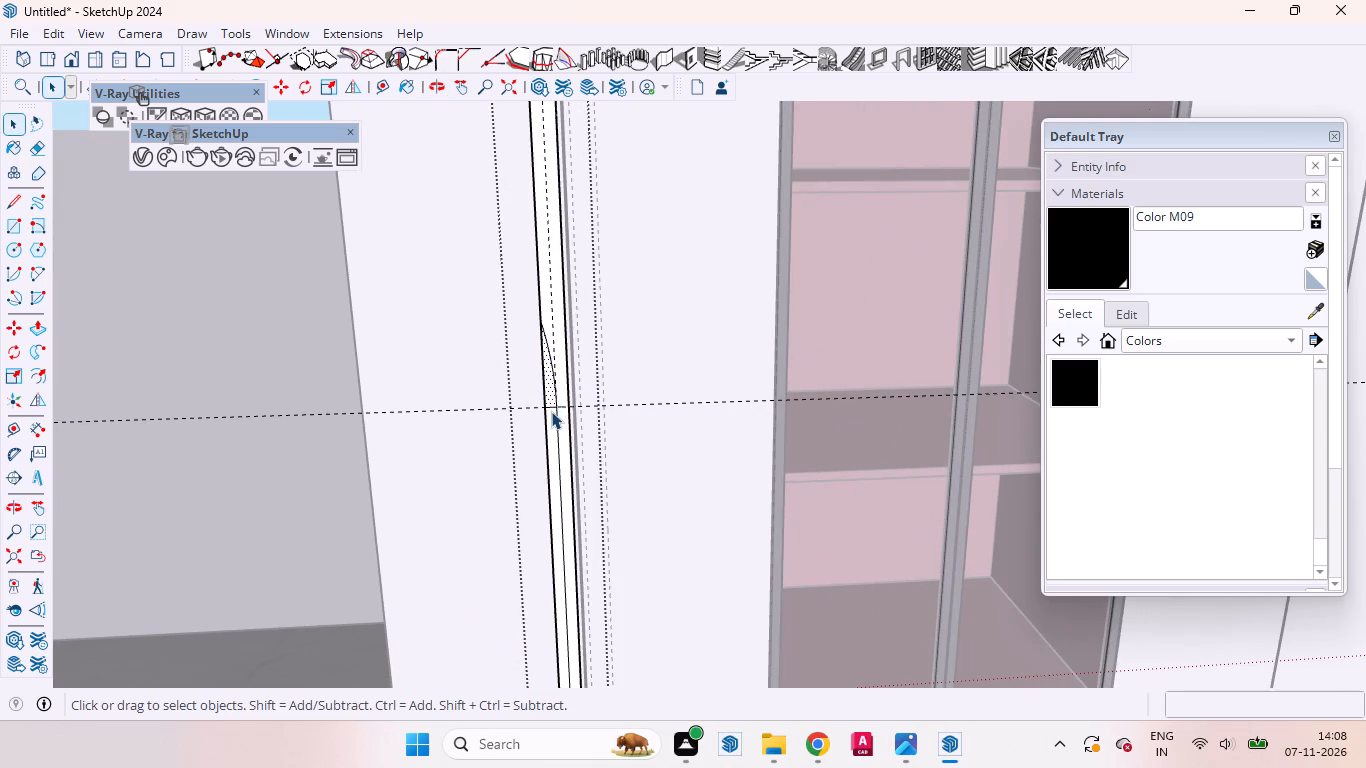
left_click(551, 407)
right_click(551, 407)
left_click(571, 433)
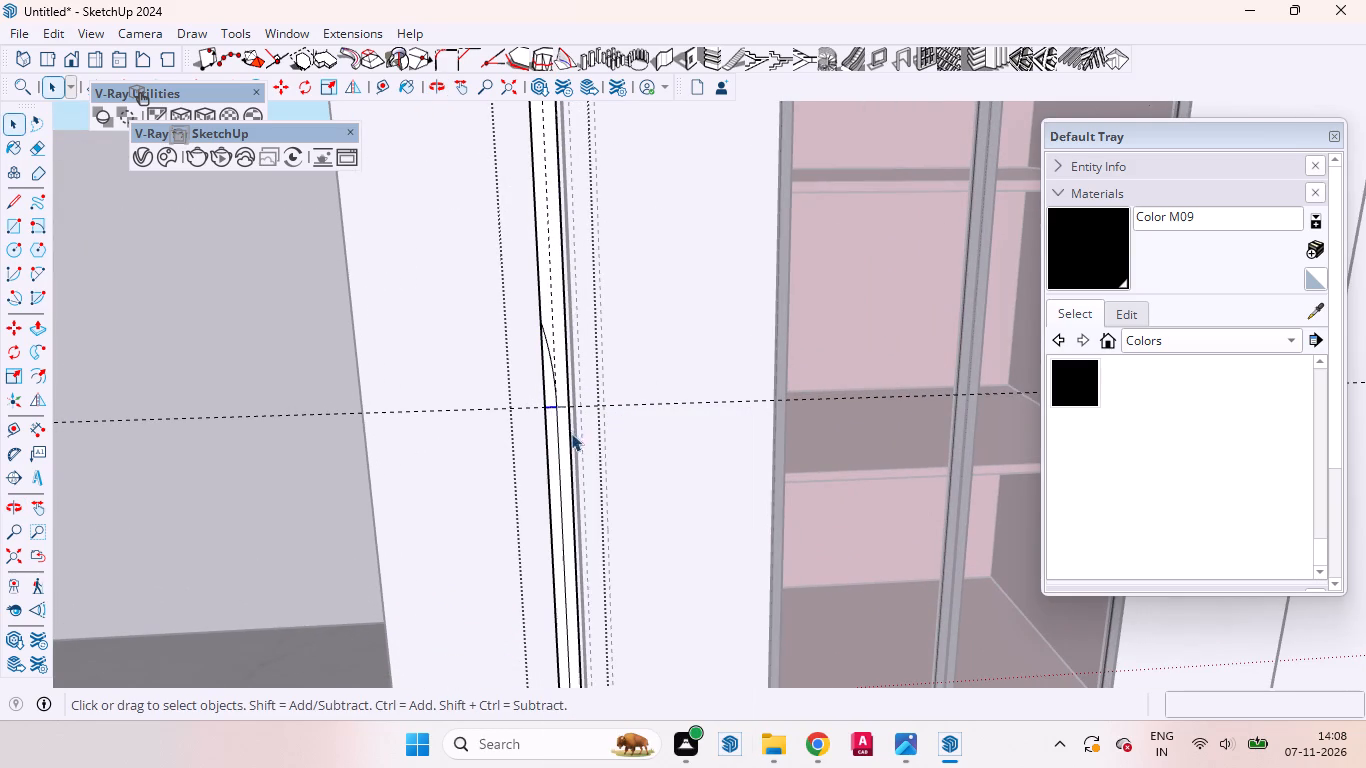
Push the merged recess face through the handle strip's full thickness, about 11/16", and close the group.
left_click(553, 421)
key("p")
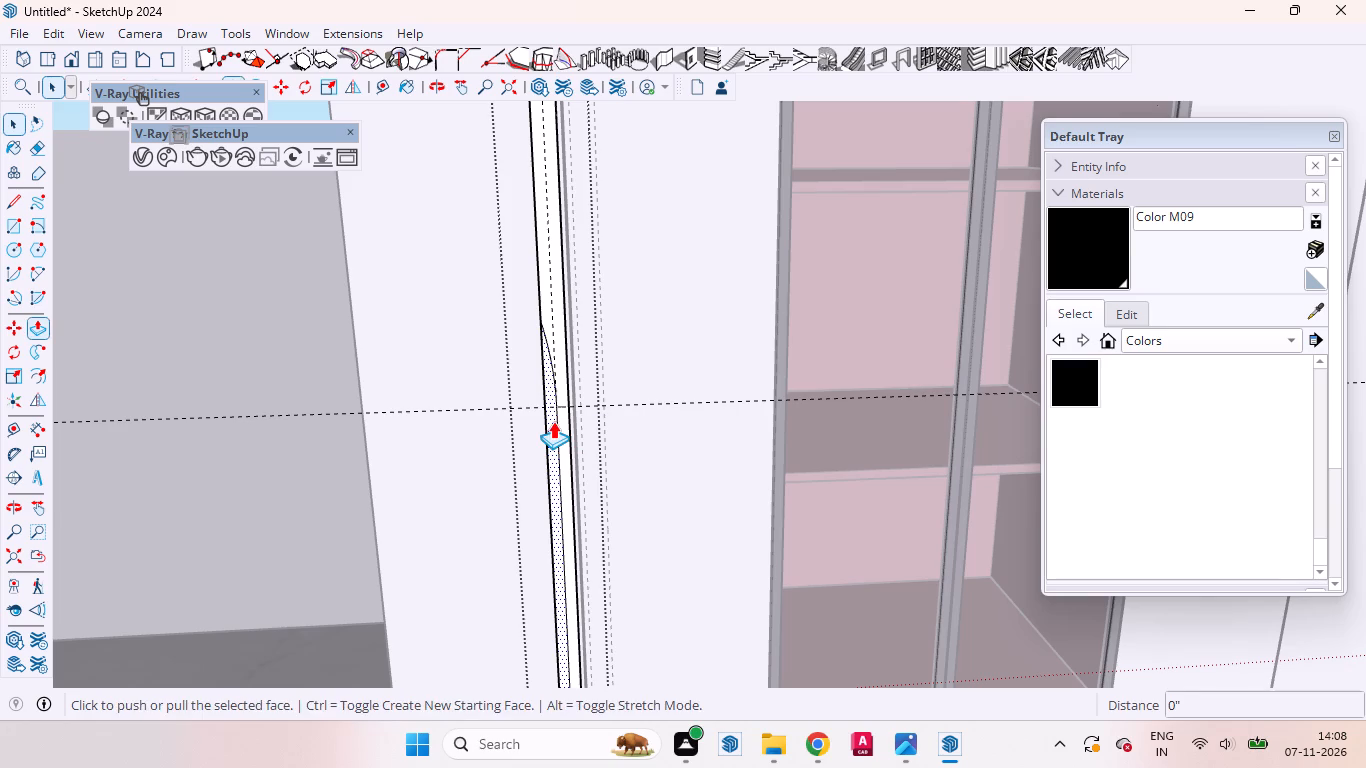
double_click(553, 421)
key("space")
scroll(557, 497, "down", 8)
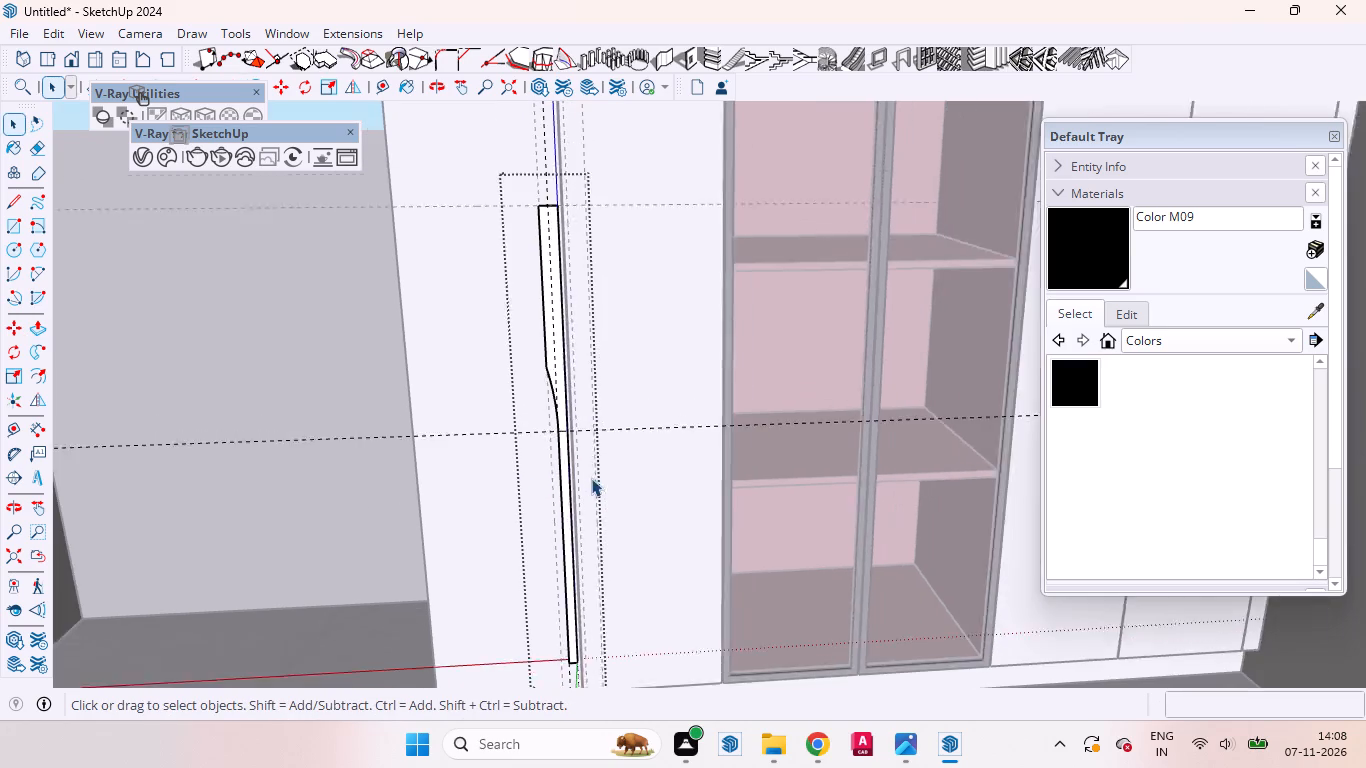
scroll(591, 478, "down", 8)
left_click(359, 422)
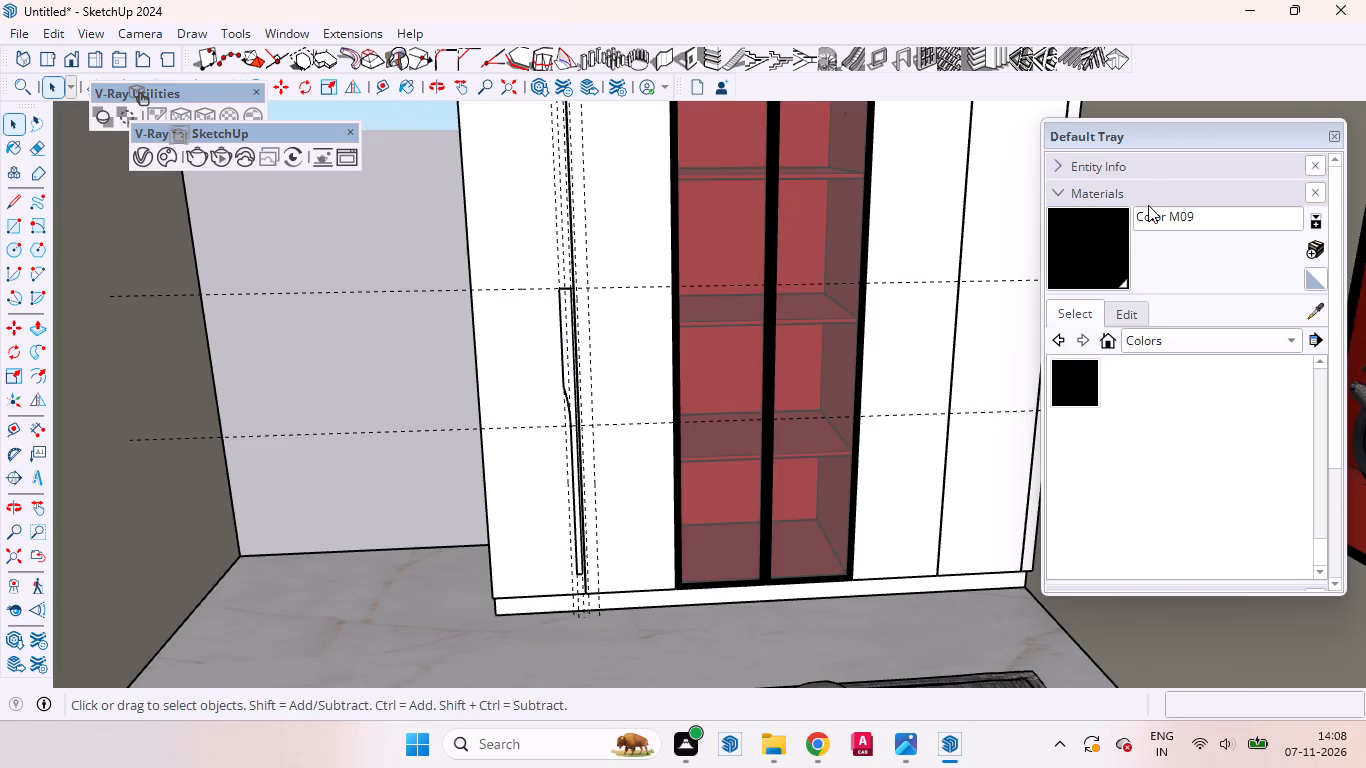
Paint the handle strip with the black Color M09 material.
left_click(1112, 233)
scroll(572, 277, "up", 10)
scroll(562, 314, "down", 1)
scroll(562, 314, "up", 1)
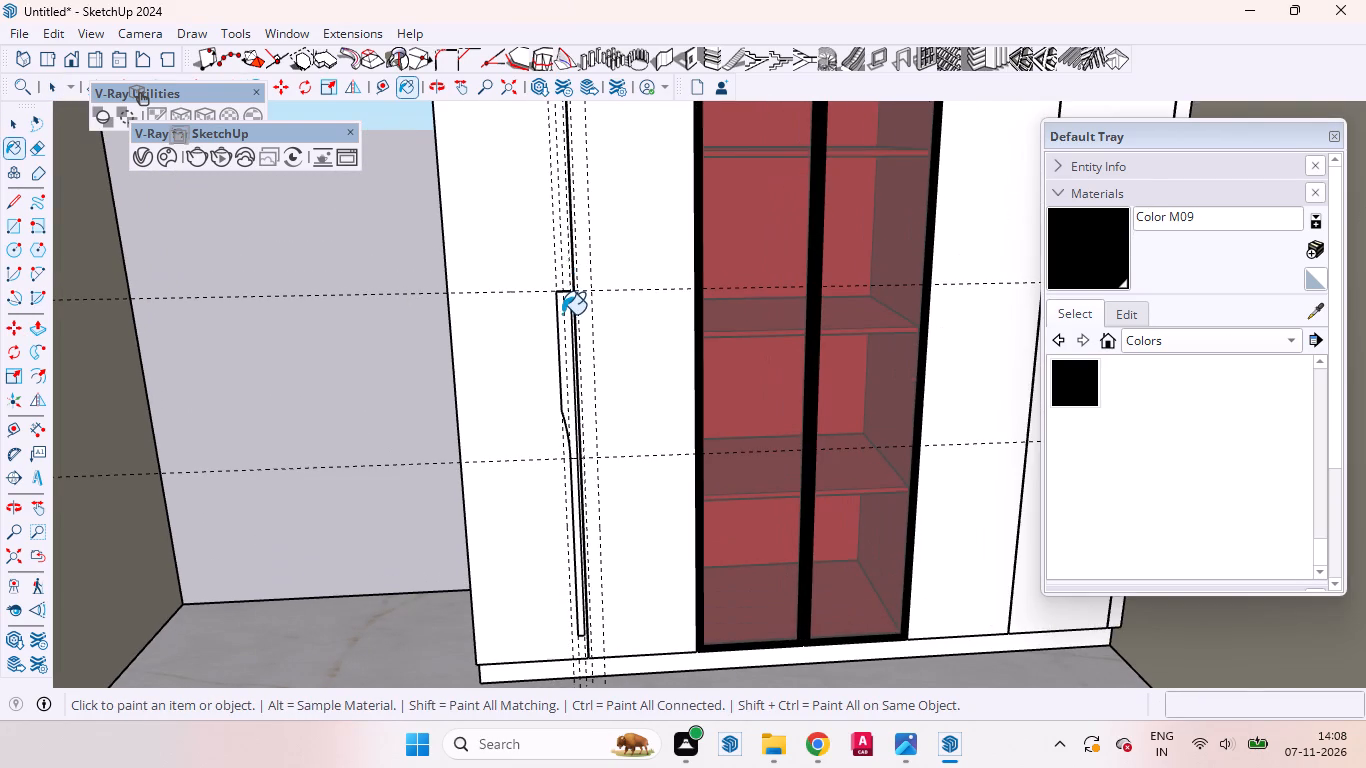
left_click(563, 313)
key("space")
Move the black handle strip straight down about 2 1/16" towards the door's bottom edge.
scroll(203, 458, "down", 1)
scroll(203, 442, "up", 1)
scroll(204, 436, "down", 2)
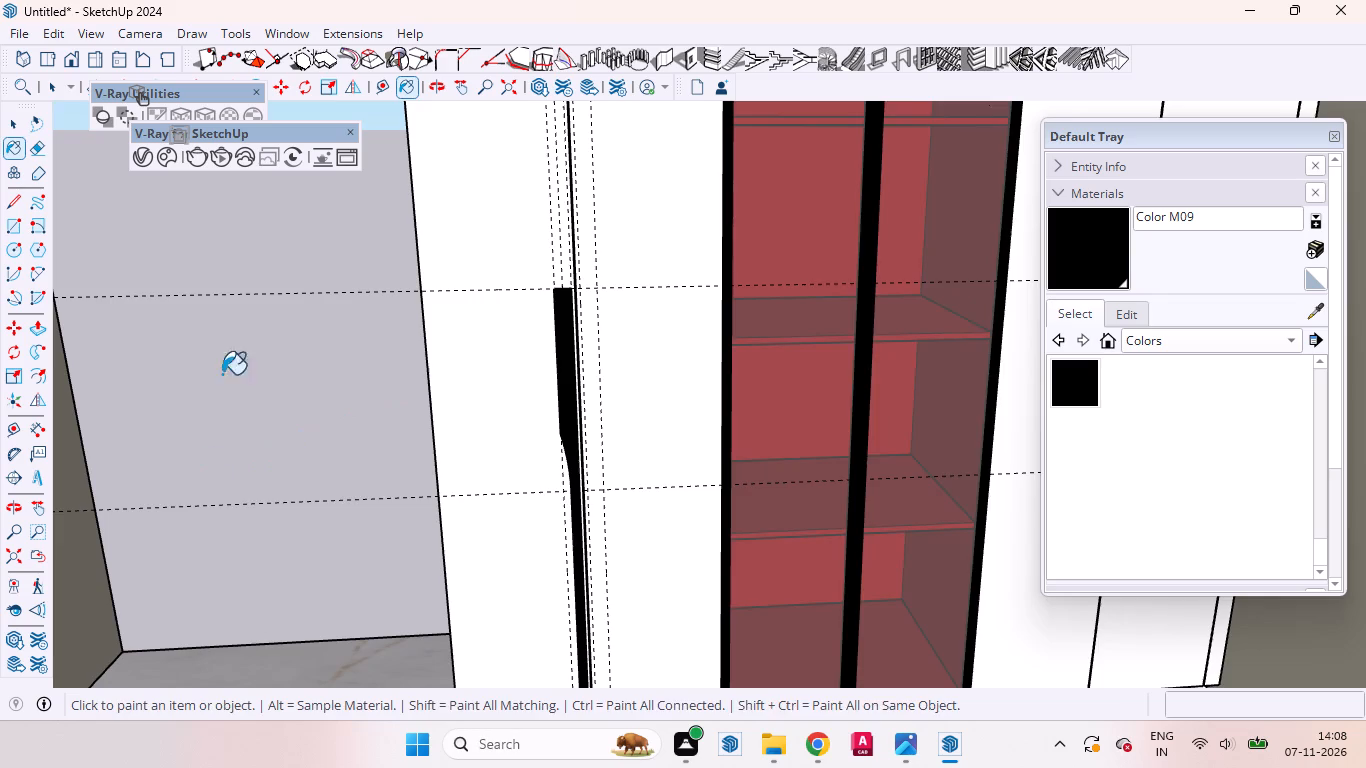
scroll(222, 374, "down", 10)
middle_click(488, 409)
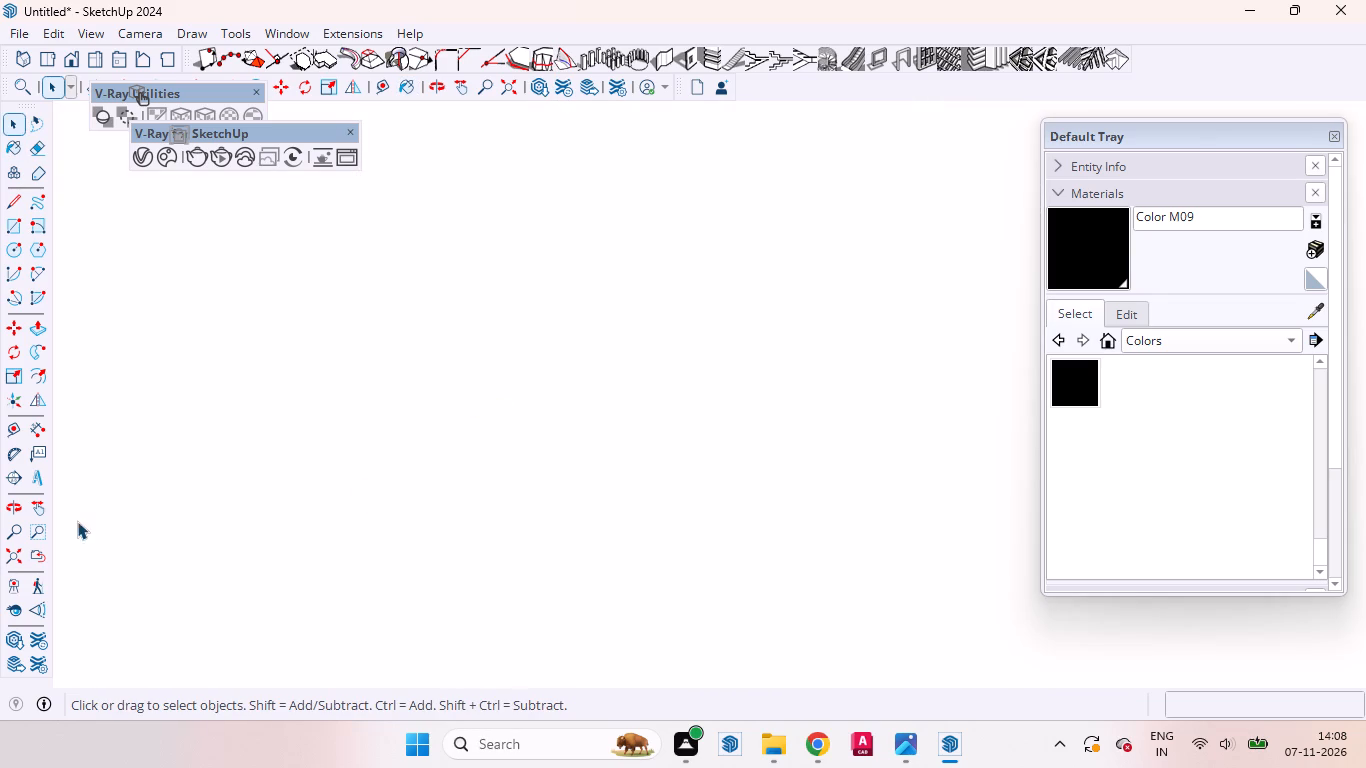
left_click(35, 556)
middle_click_drag(341, 382, 375, 591)
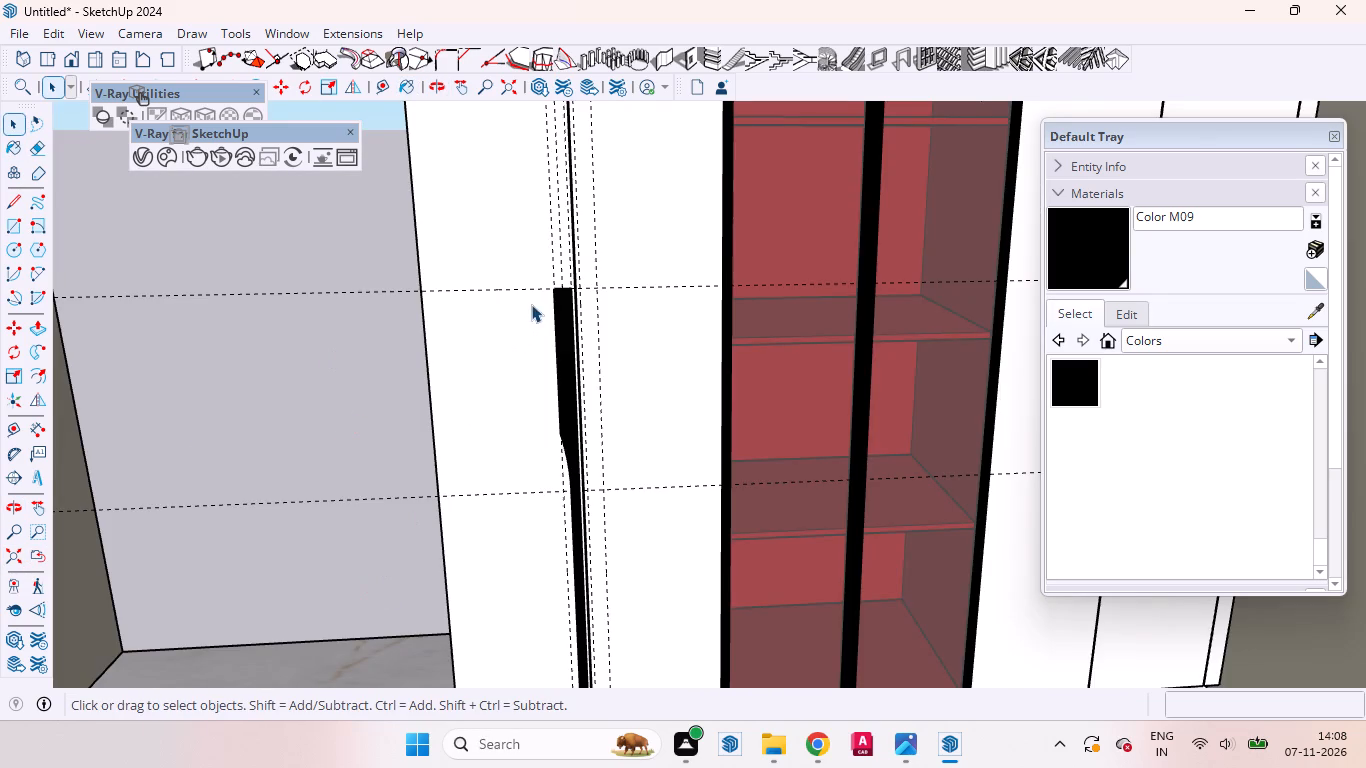
scroll(533, 300, "down", 14)
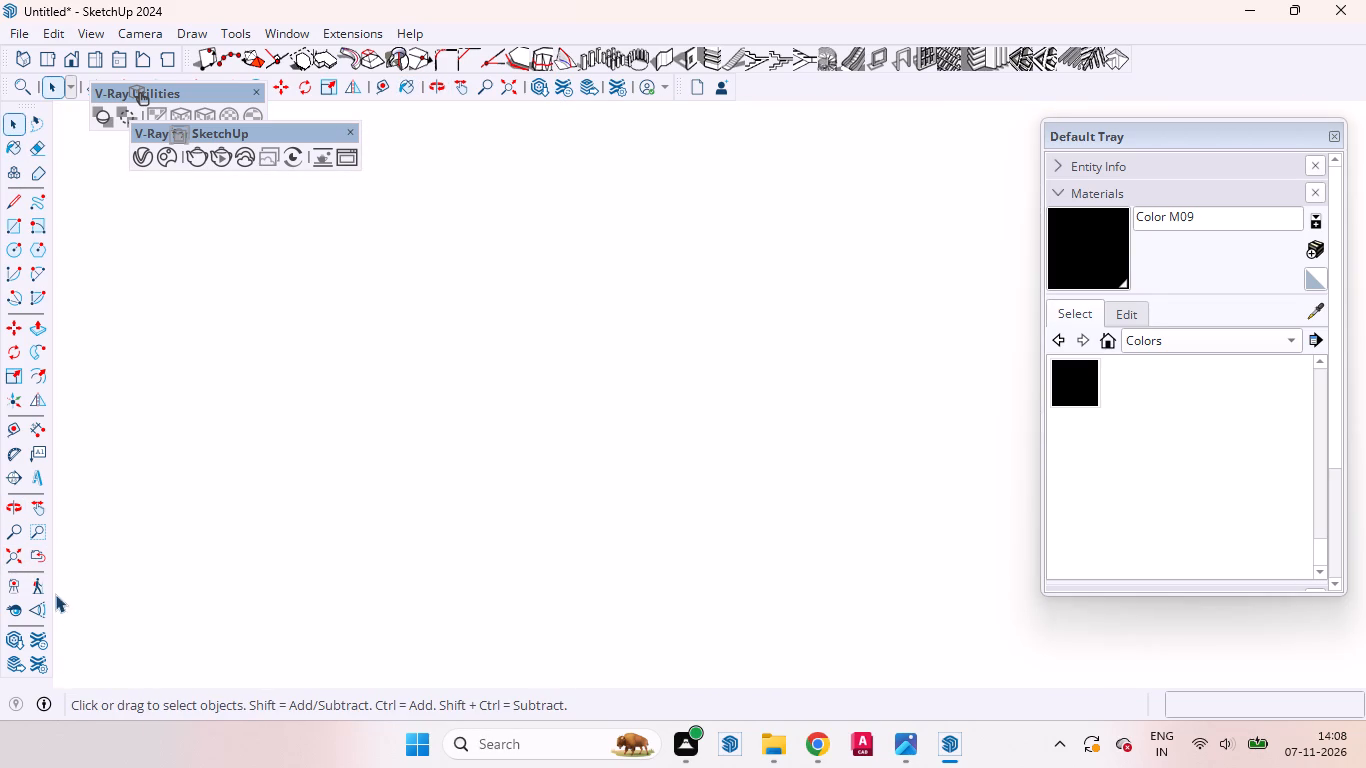
left_click(43, 561)
middle_click_drag(497, 346, 551, 697)
scroll(536, 475, "down", 9)
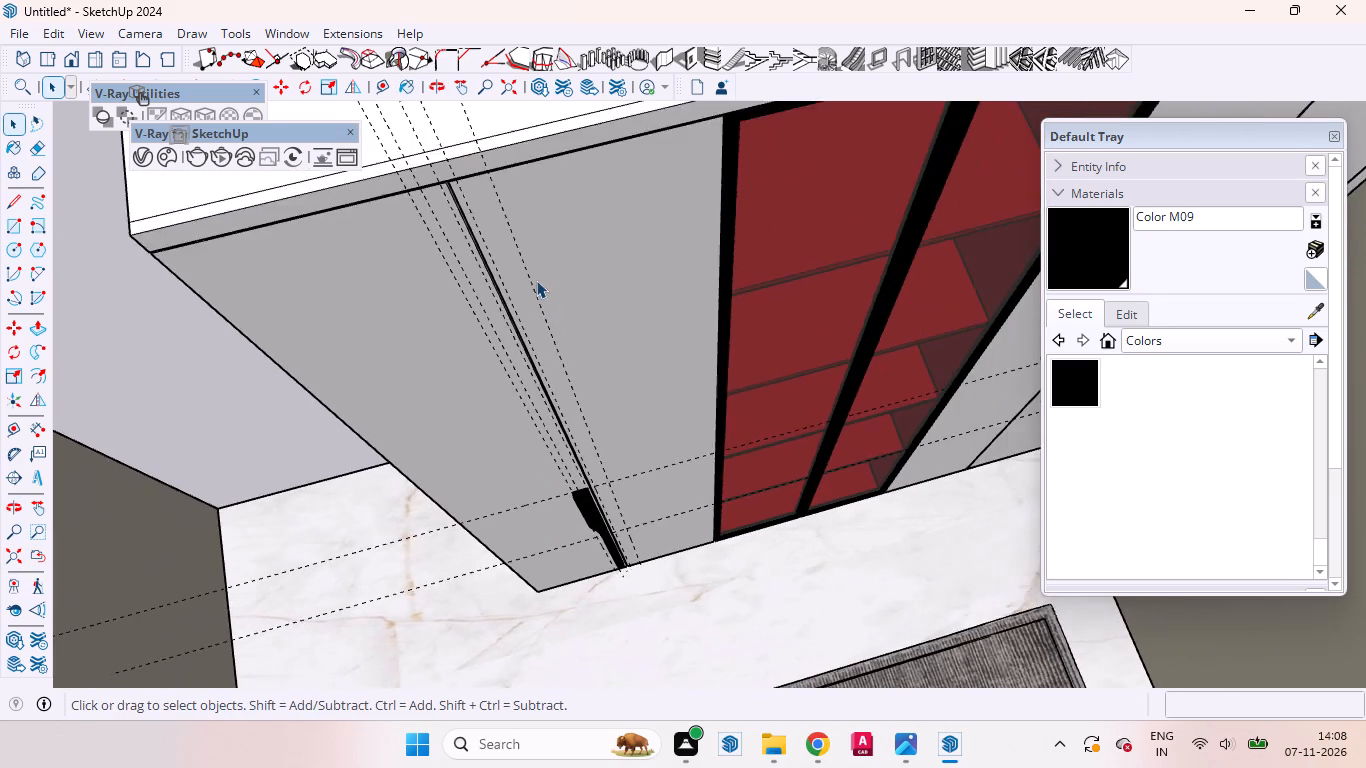
scroll(536, 280, "down", 20)
scroll(536, 280, "down", 6)
left_click_drag(536, 257, 536, 246)
middle_click_drag(821, 315, 778, 285)
scroll(740, 426, "up", 10)
scroll(545, 400, "down", 1)
scroll(545, 400, "up", 9)
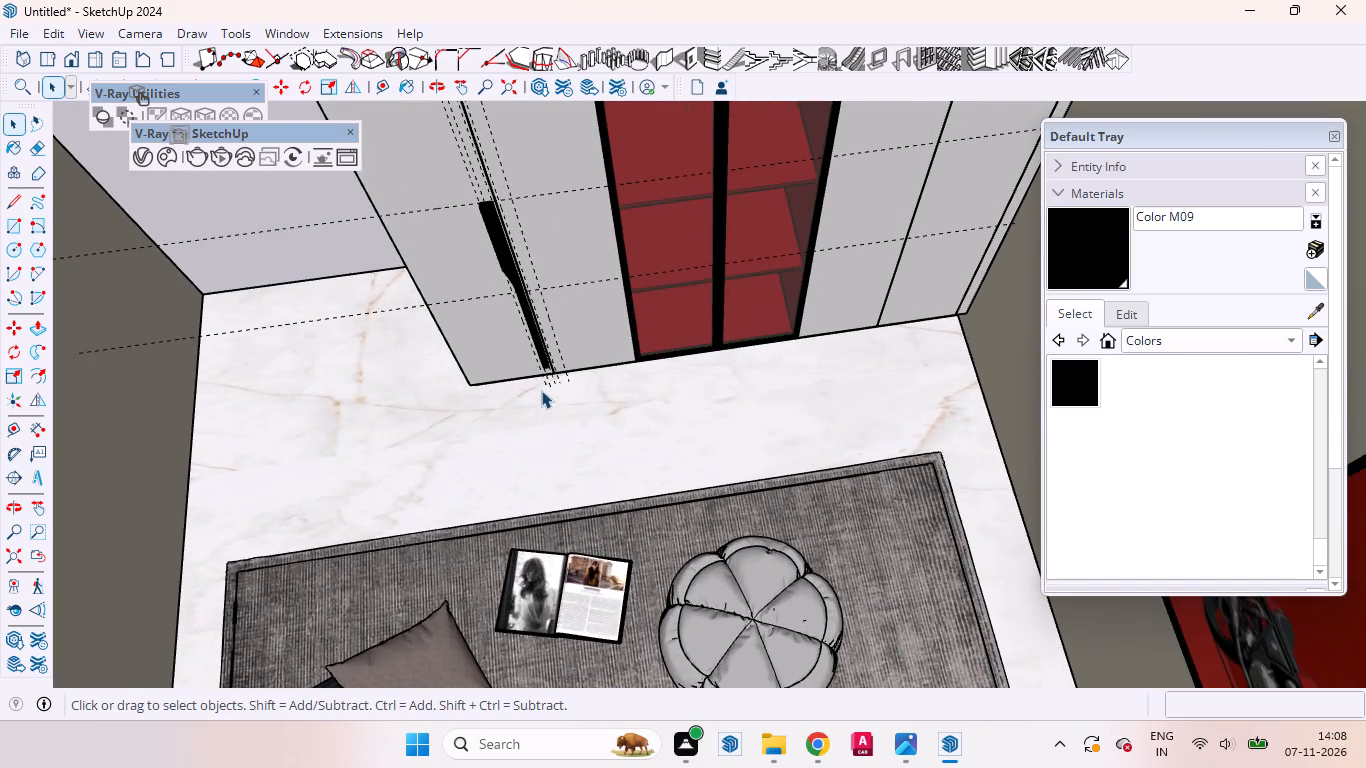
scroll(541, 390, "up", 16)
middle_click_drag(533, 363, 515, 84)
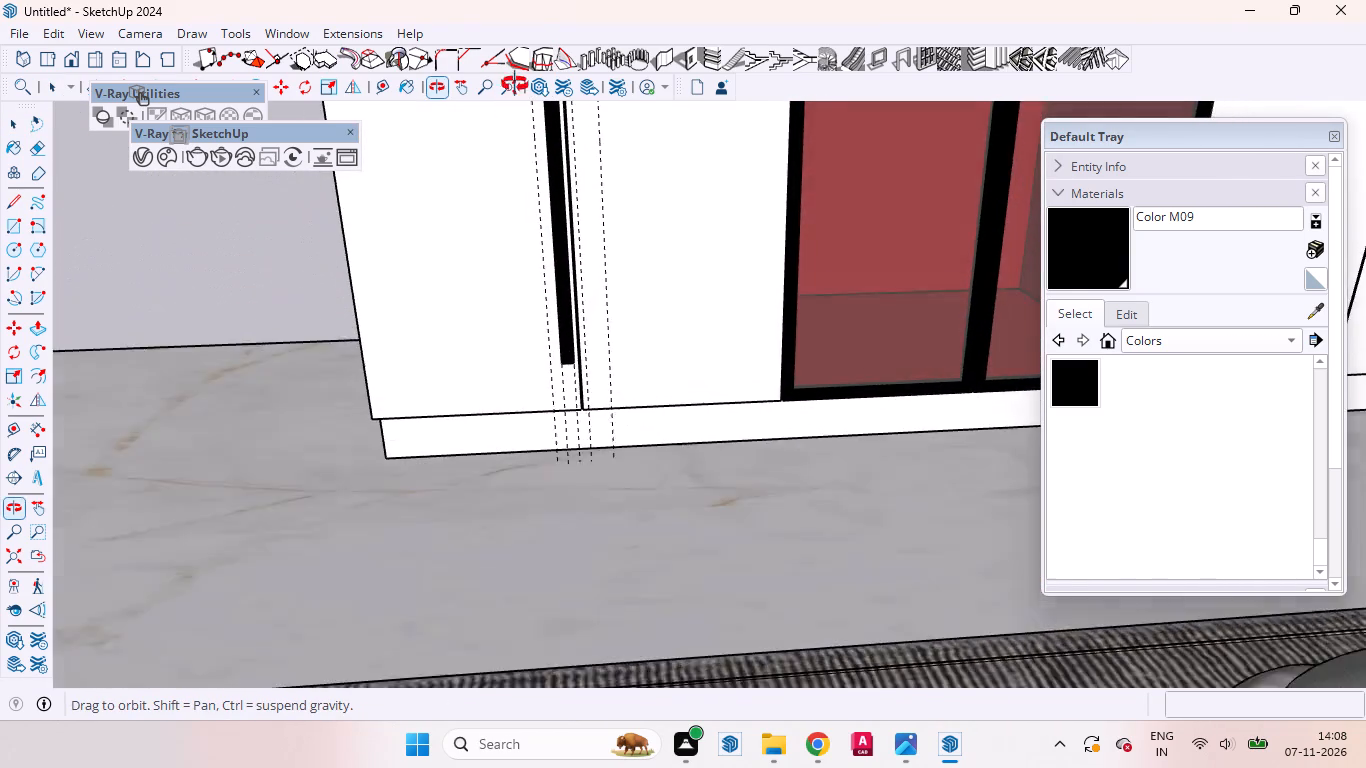
middle_click_drag(515, 84, 524, 167)
scroll(560, 275, "up", 7)
middle_click_drag(585, 402, 612, 325)
scroll(612, 325, "up", 1)
left_click(561, 385)
middle_click_drag(537, 430, 648, 368)
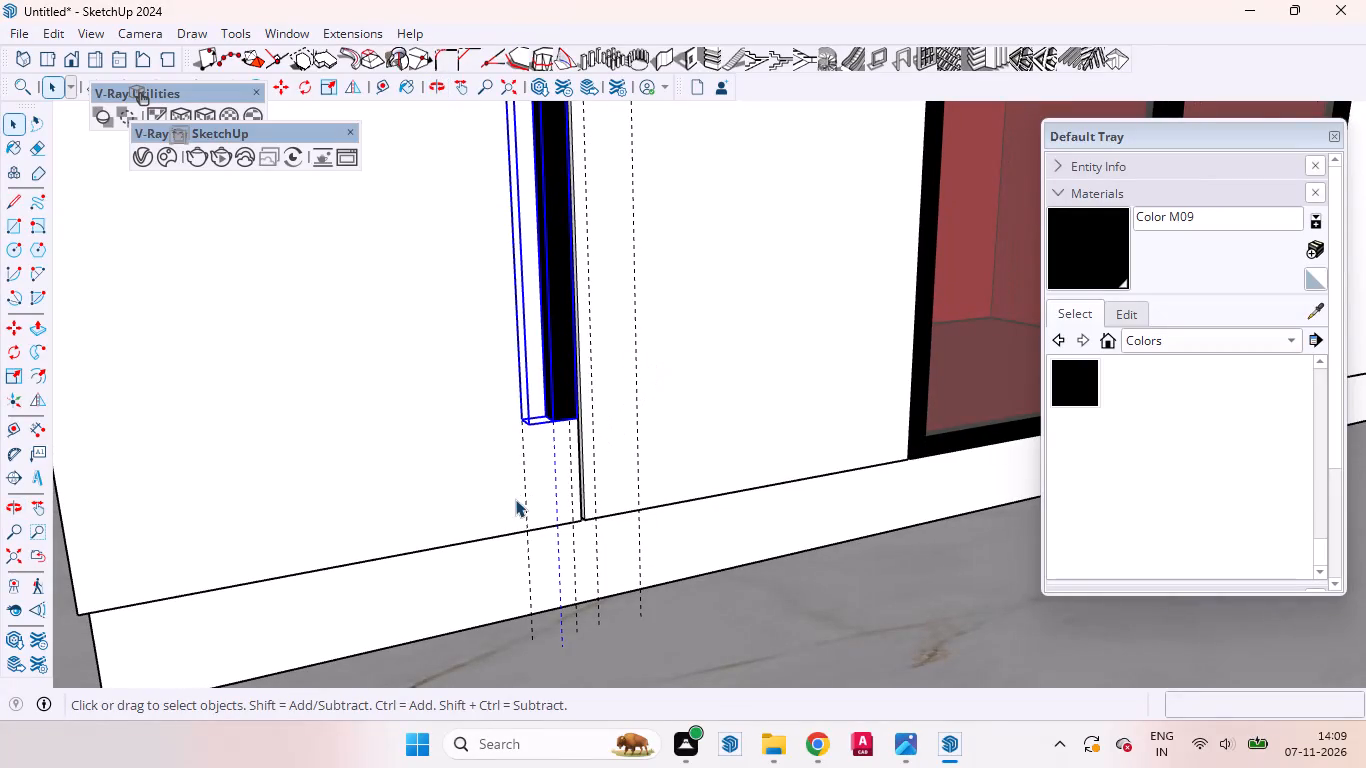
key("m")
left_click(335, 360)
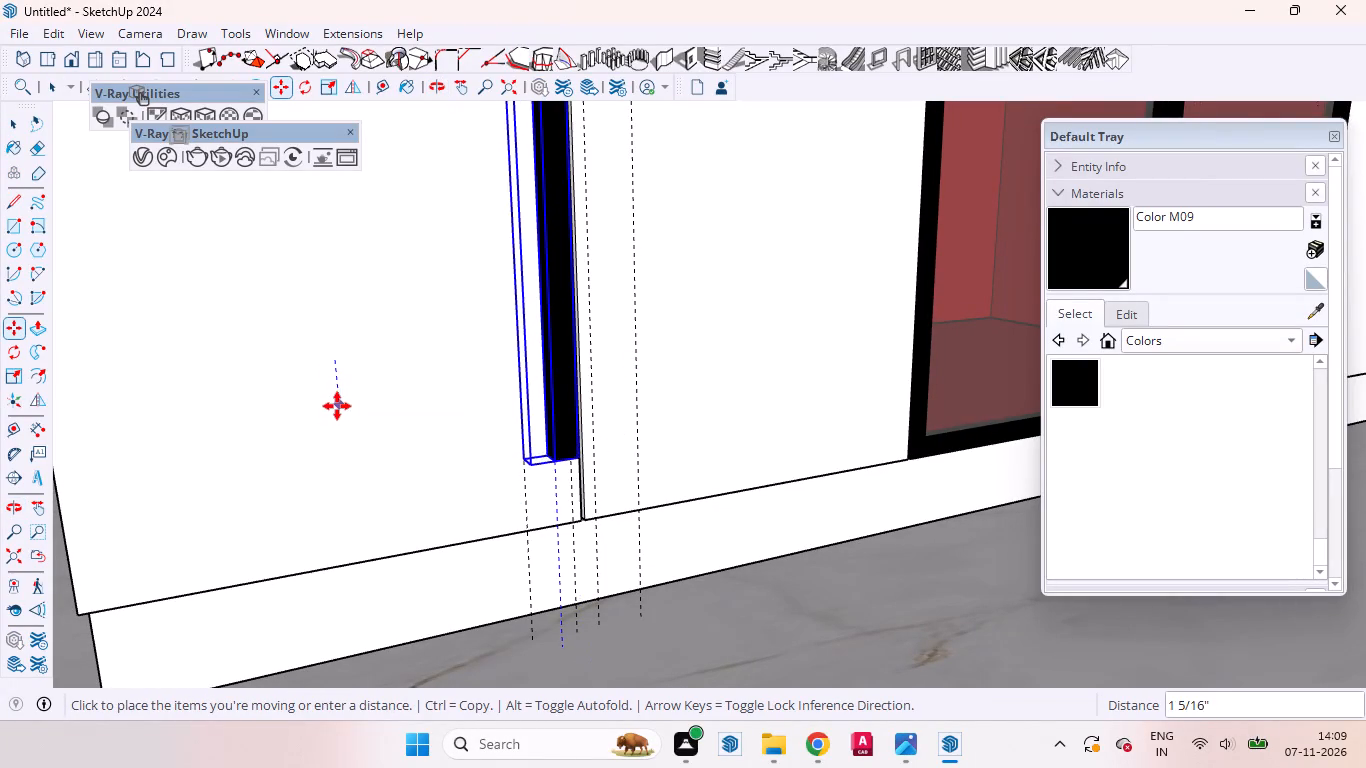
left_click(333, 431)
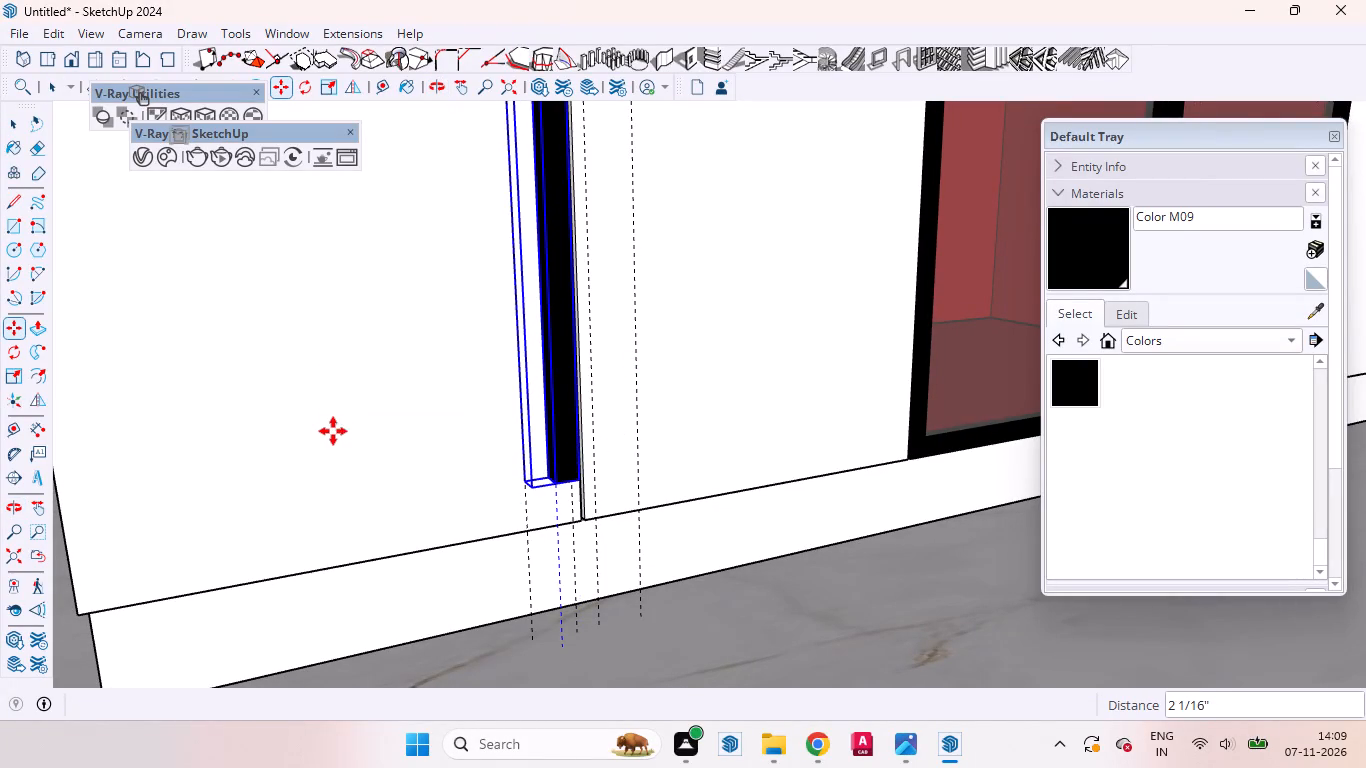
key("space")
Copy the handle strip about 1 11/16" to the right, across the gap onto the neighbouring solid door.
middle_click_drag(524, 402, 345, 384)
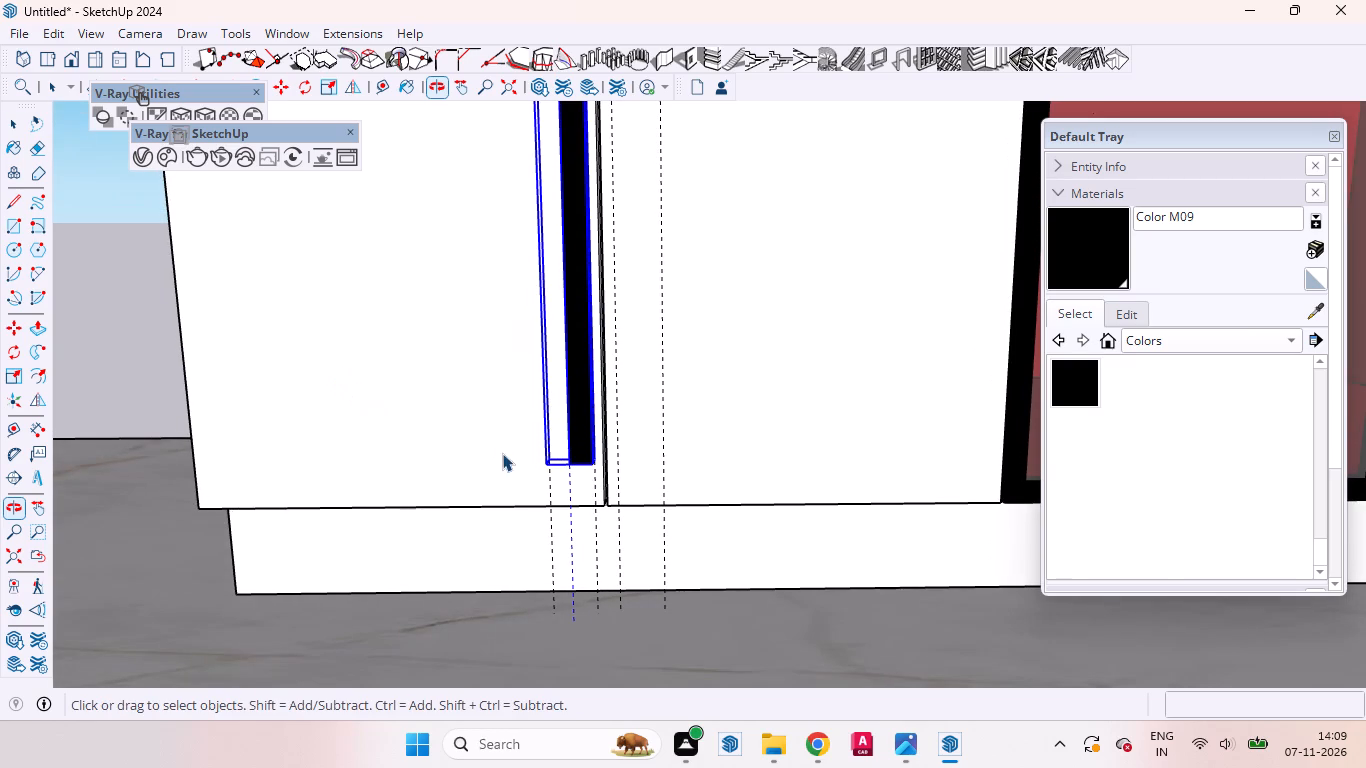
key("m")
left_click(494, 473)
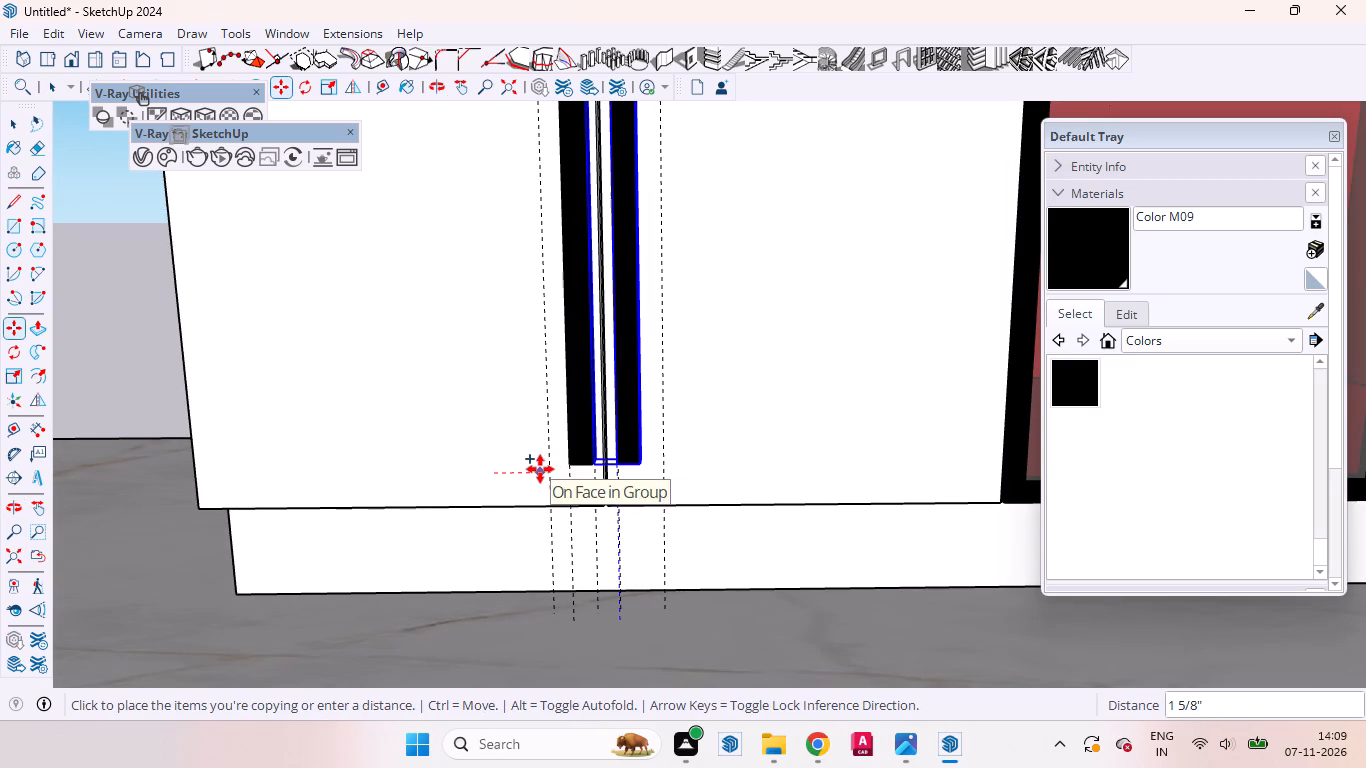
left_click(543, 469)
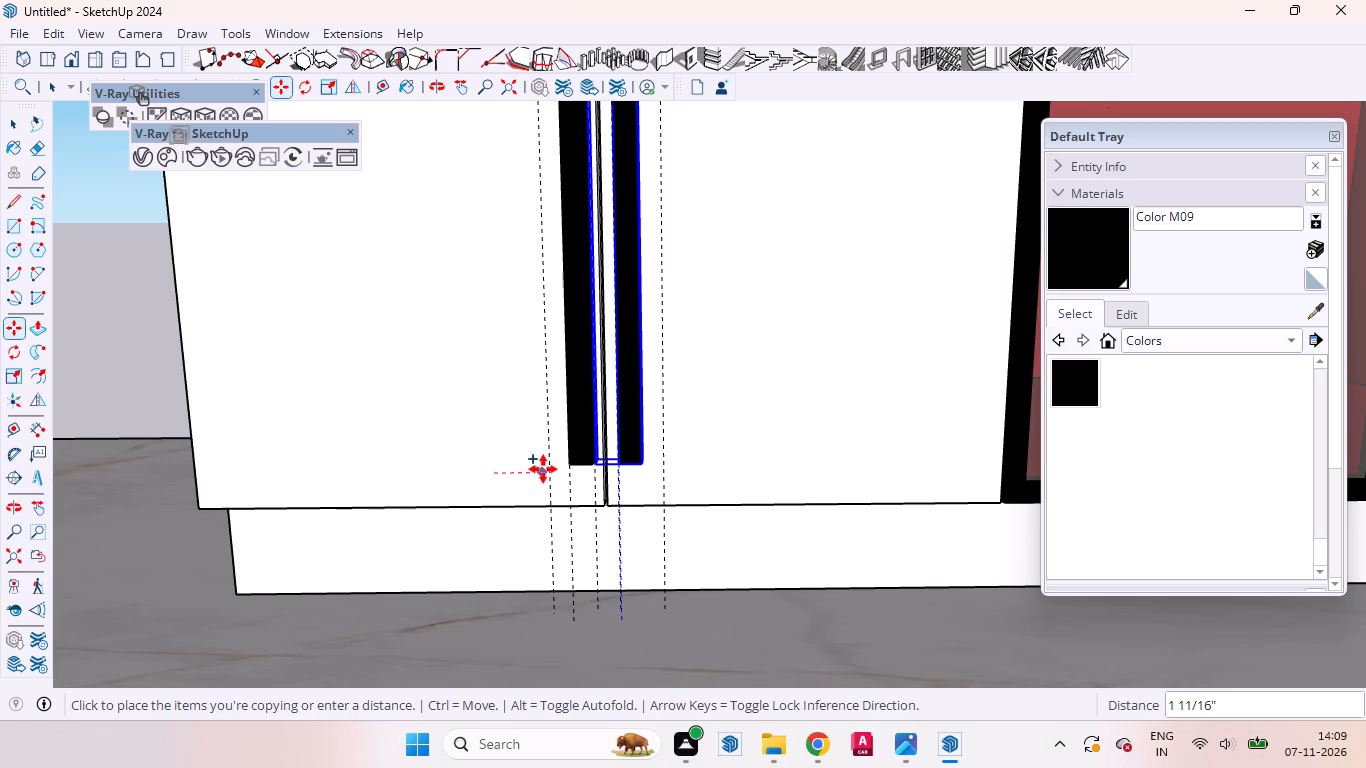
key("space")
Flip the copied handle strip left to right so it mirrors the original strip across the door gap.
left_click(35, 403)
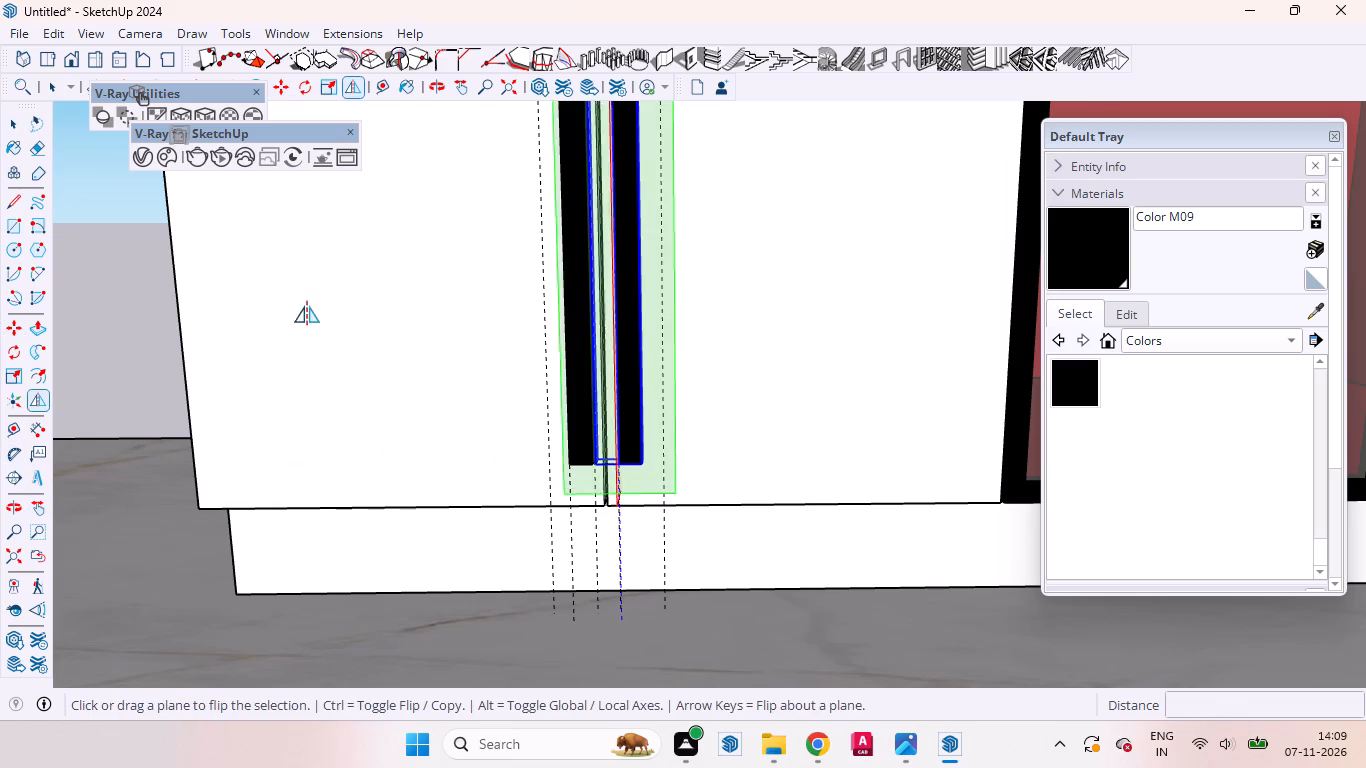
middle_click_drag(655, 298, 321, 388)
middle_click(321, 388)
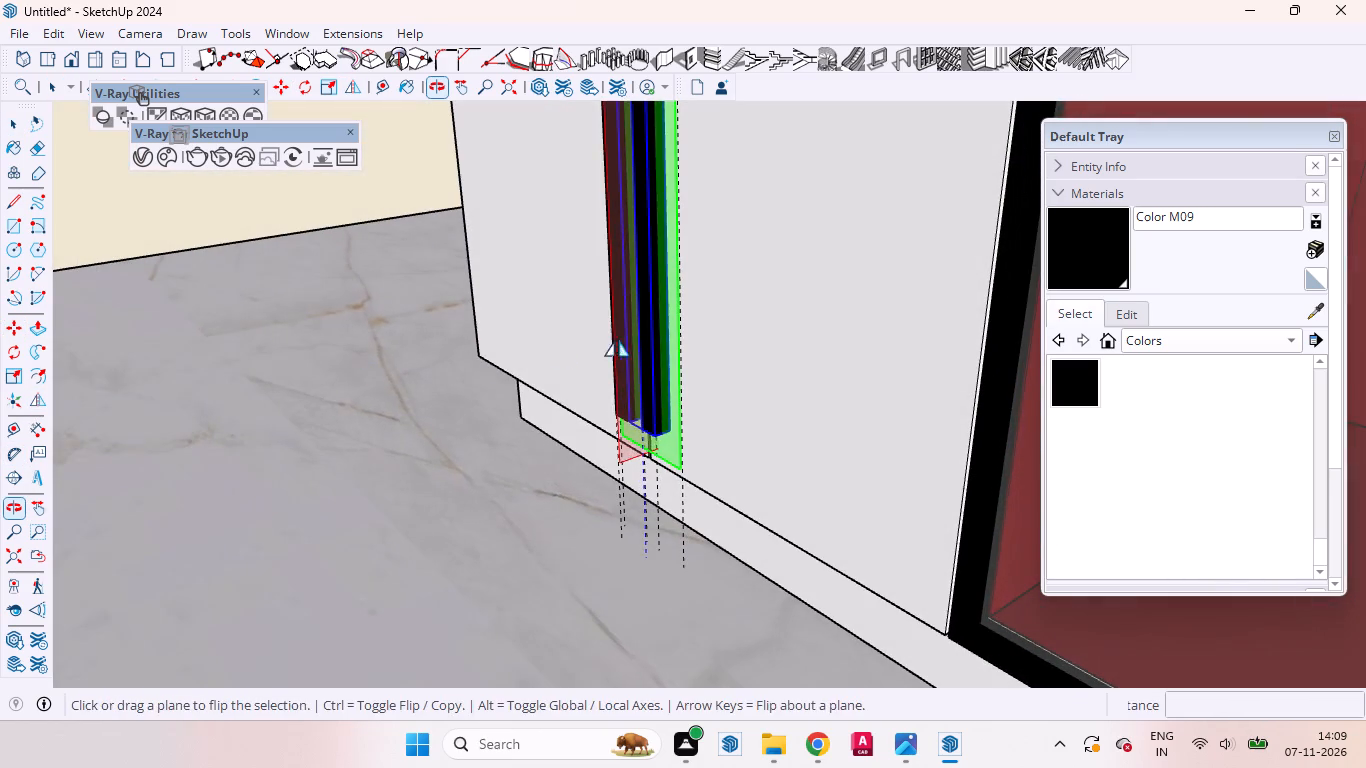
middle_click_drag(635, 339, 512, 344)
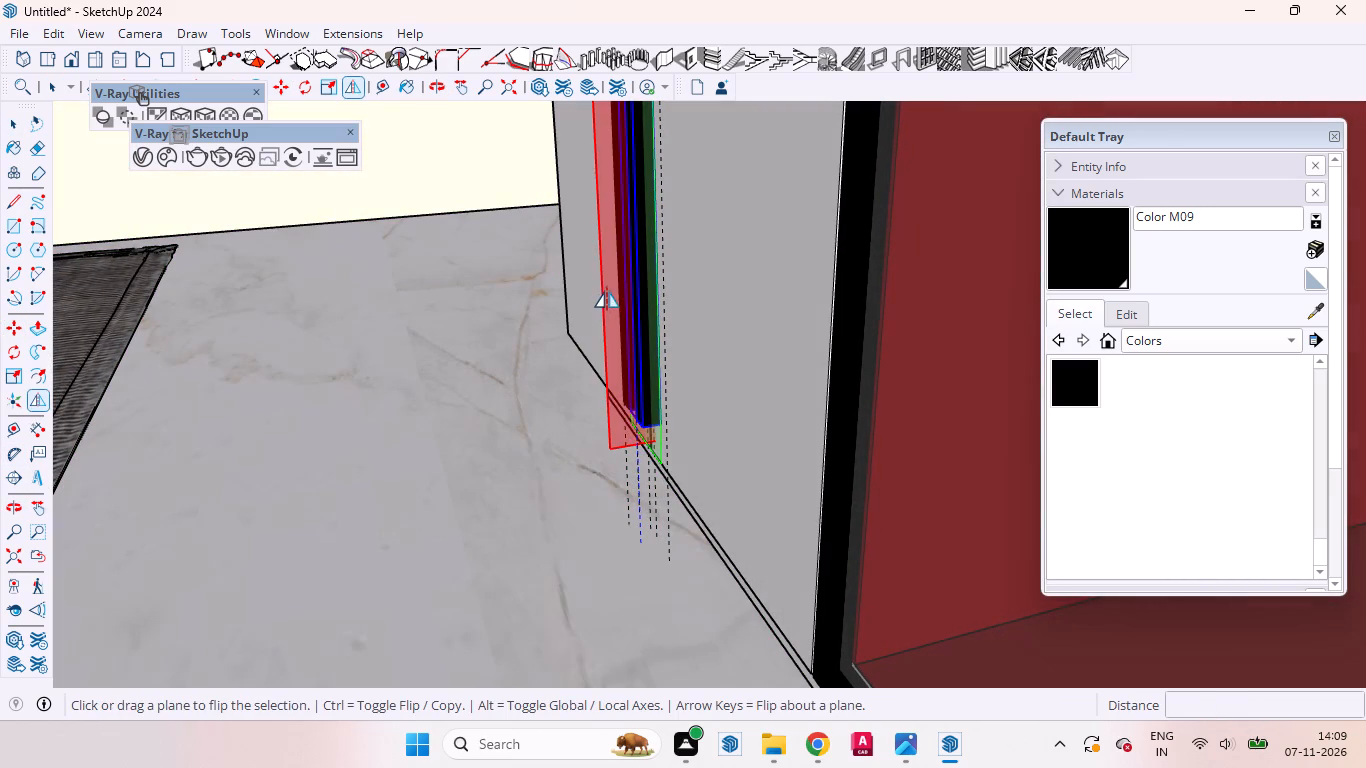
left_click(607, 291)
middle_click_drag(541, 375, 879, 321)
key("space")
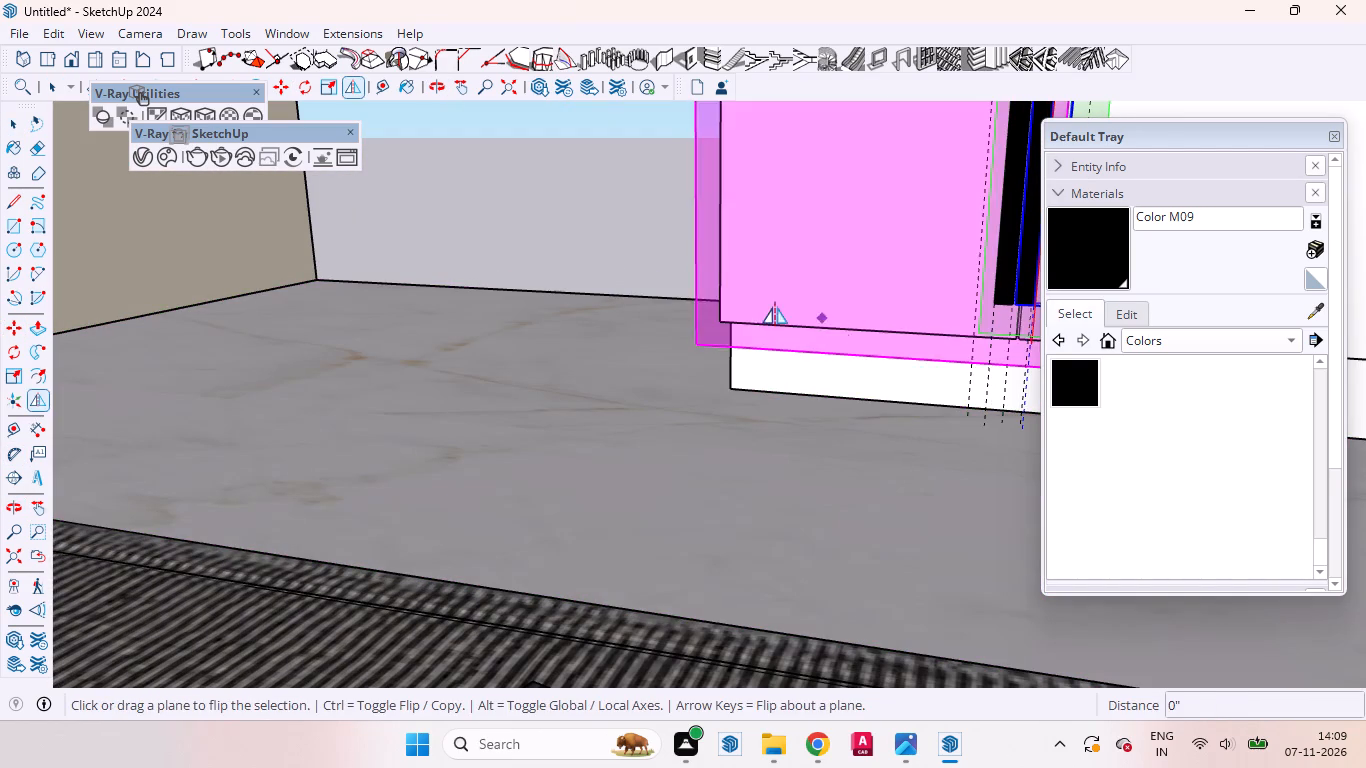
Move the flipped handle strip about 3/4" to the right, clear of the gap and onto the neighbouring solid door.
scroll(489, 290, "down", 9)
scroll(975, 214, "up", 9)
scroll(932, 304, "down", 1)
scroll(932, 304, "up", 4)
scroll(780, 276, "up", 13)
scroll(766, 305, "down", 1)
scroll(766, 305, "up", 7)
middle_click_drag(774, 334, 783, 334)
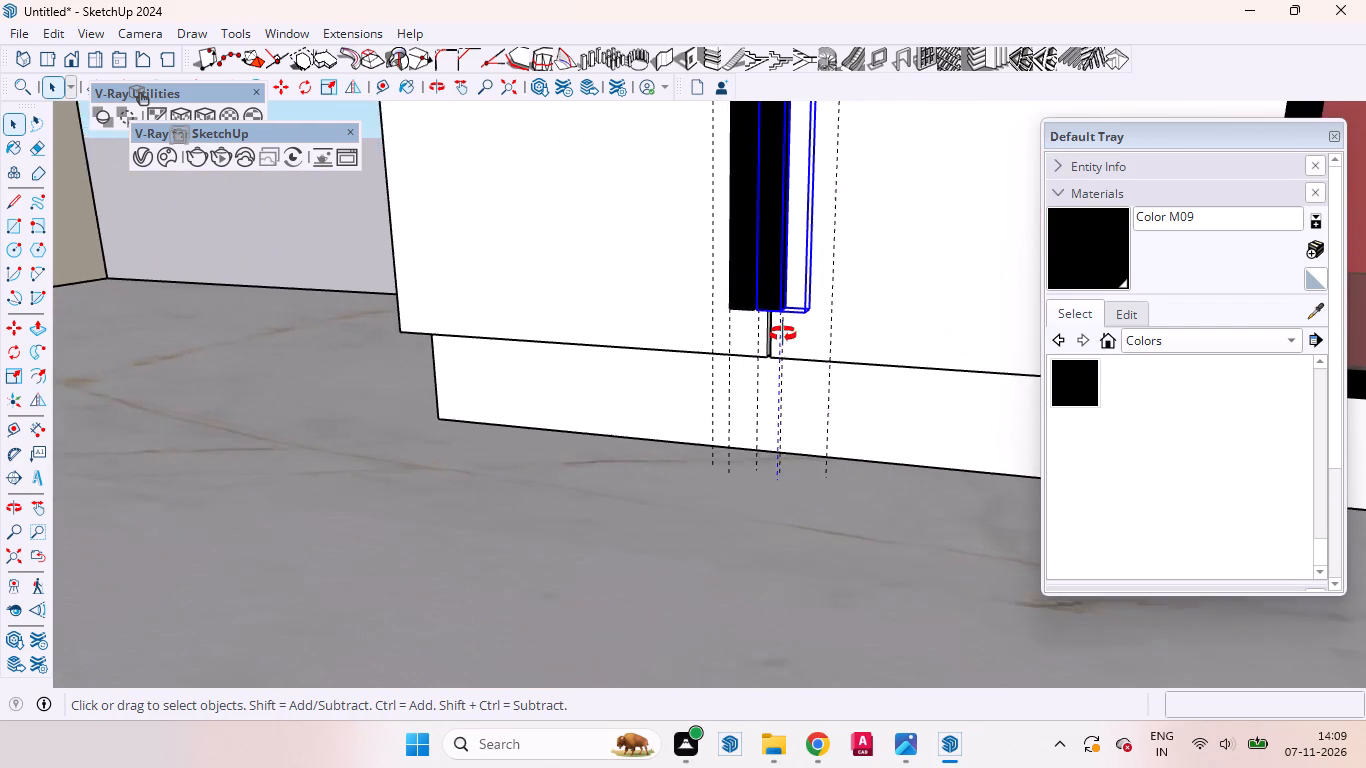
middle_click_drag(783, 334, 822, 340)
key("m")
left_click(803, 348)
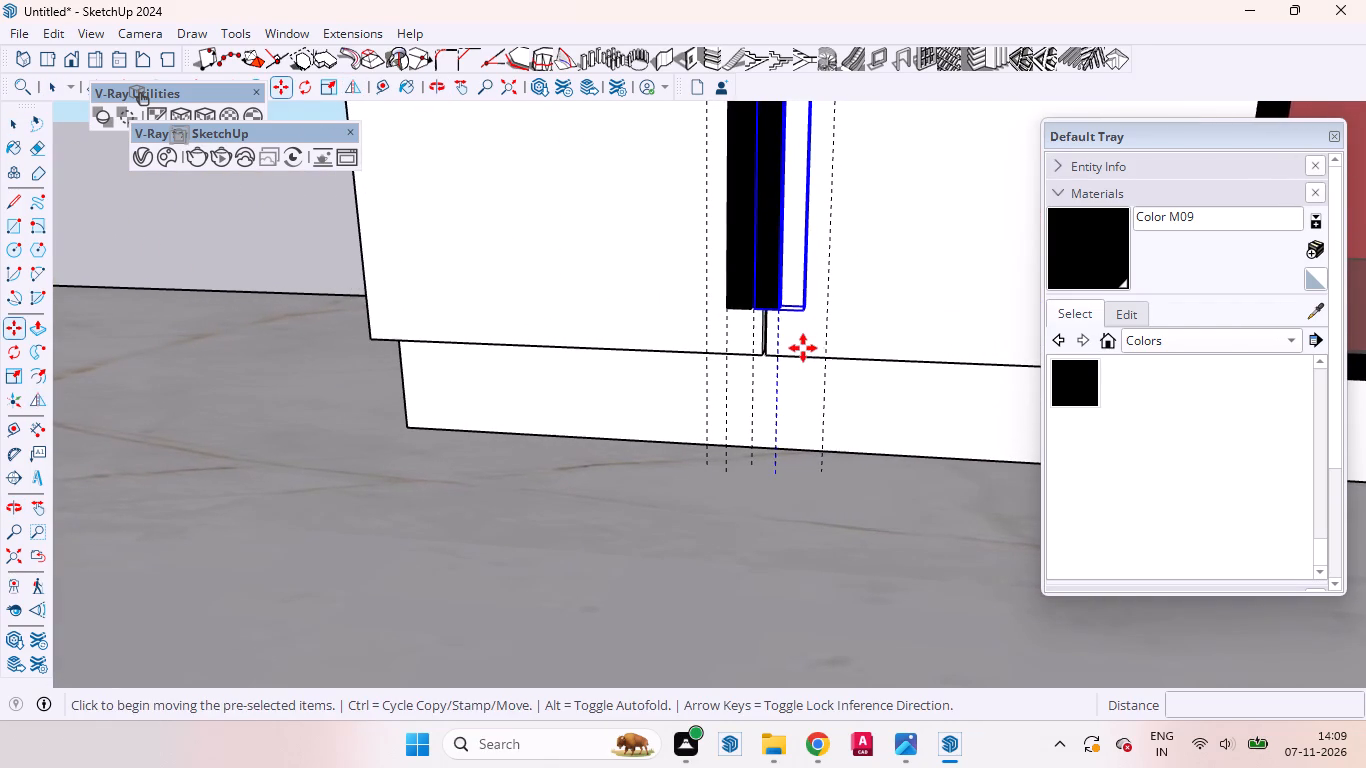
left_click(831, 342)
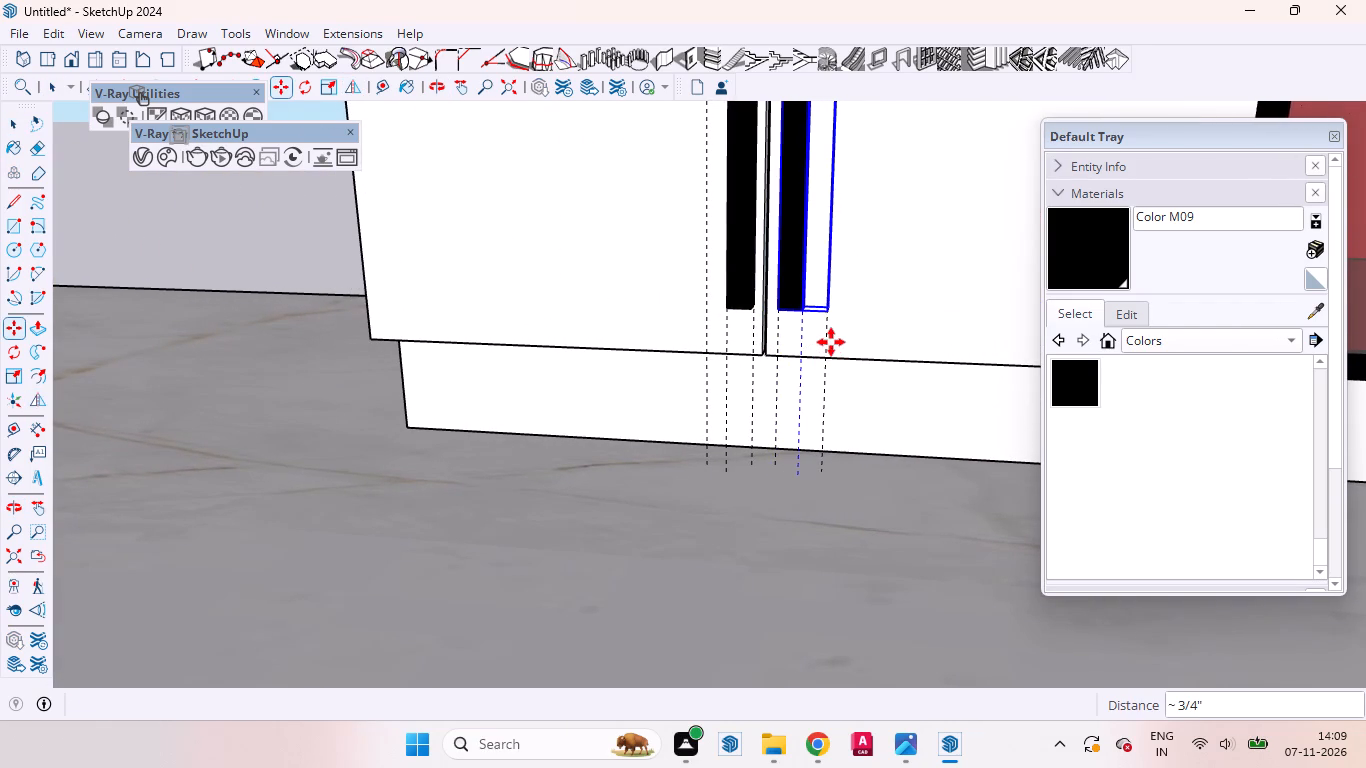
key("space")
Select the original handle strip together with its mirrored copy on the two solid doors.
scroll(728, 364, "down", 7)
scroll(740, 389, "up", 3)
scroll(740, 389, "down", 8)
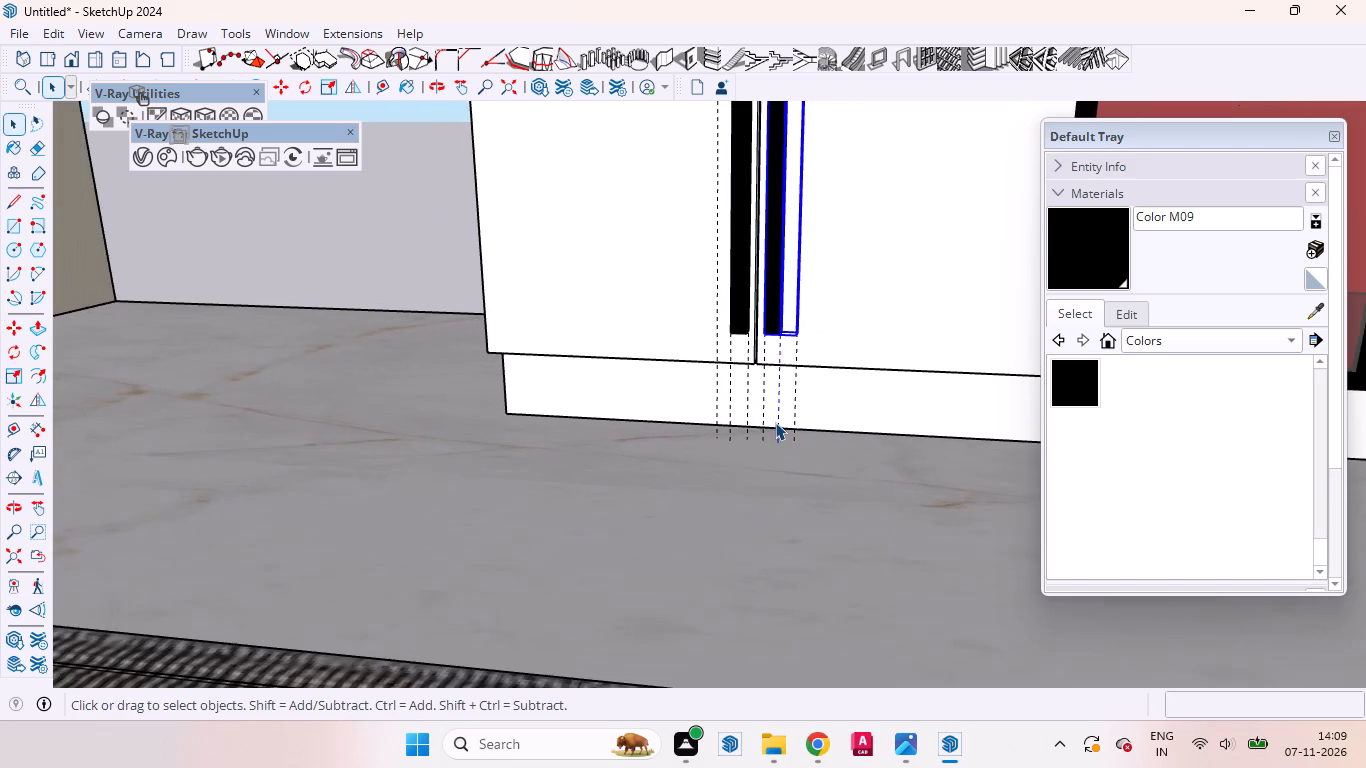
scroll(775, 422, "down", 20)
scroll(775, 422, "down", 9)
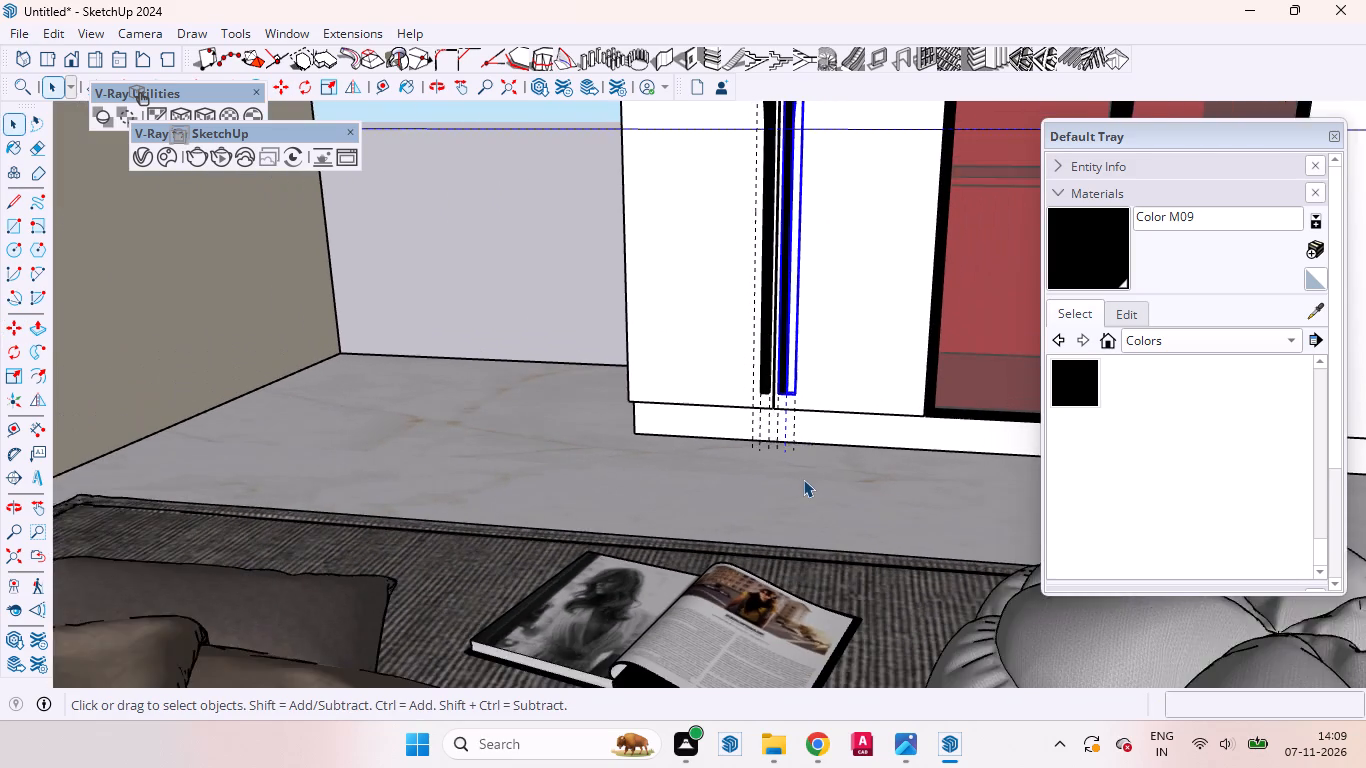
scroll(803, 479, "down", 3)
scroll(808, 465, "up", 1)
scroll(808, 465, "down", 8)
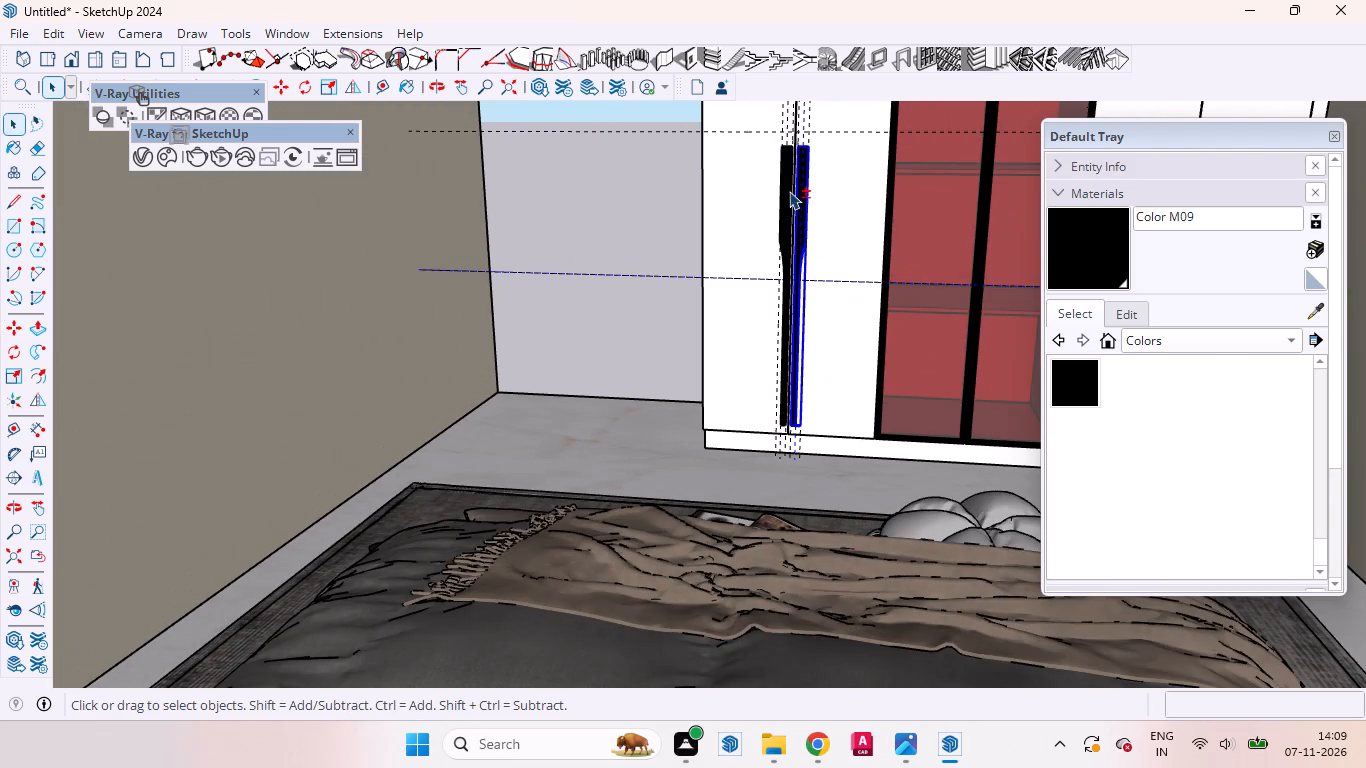
scroll(786, 185, "up", 7, "shift")
left_click(786, 185, "shift")
scroll(766, 166, "down", 2)
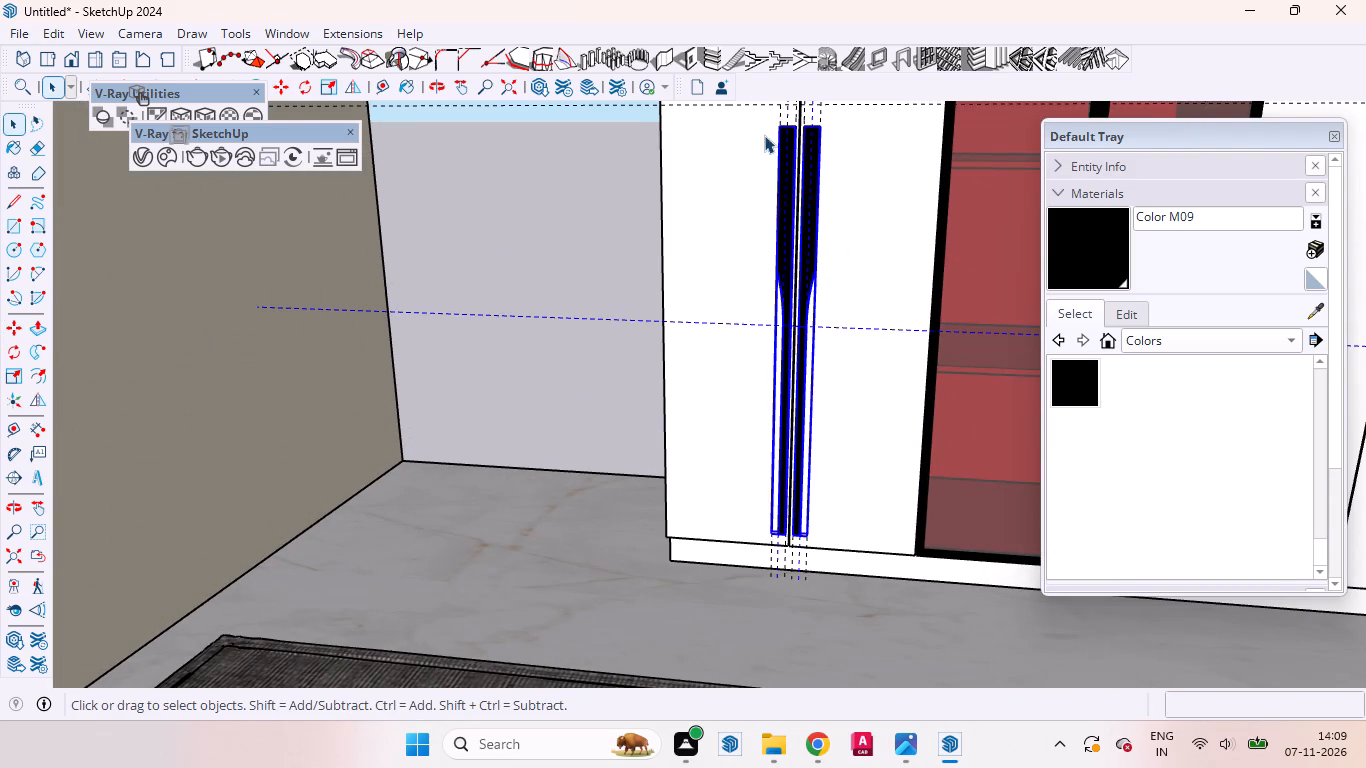
scroll(764, 135, "down", 6)
scroll(783, 451, "up", 6)
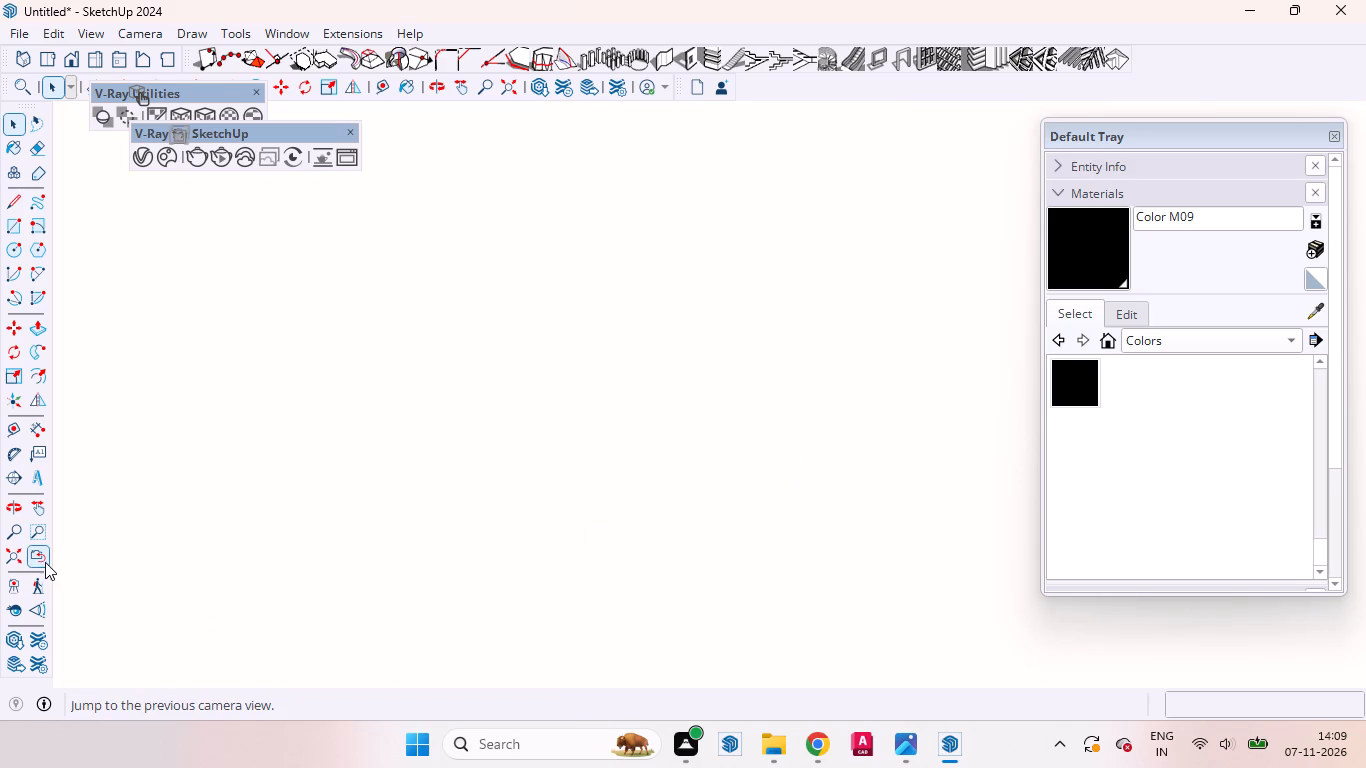
left_click(43, 558)
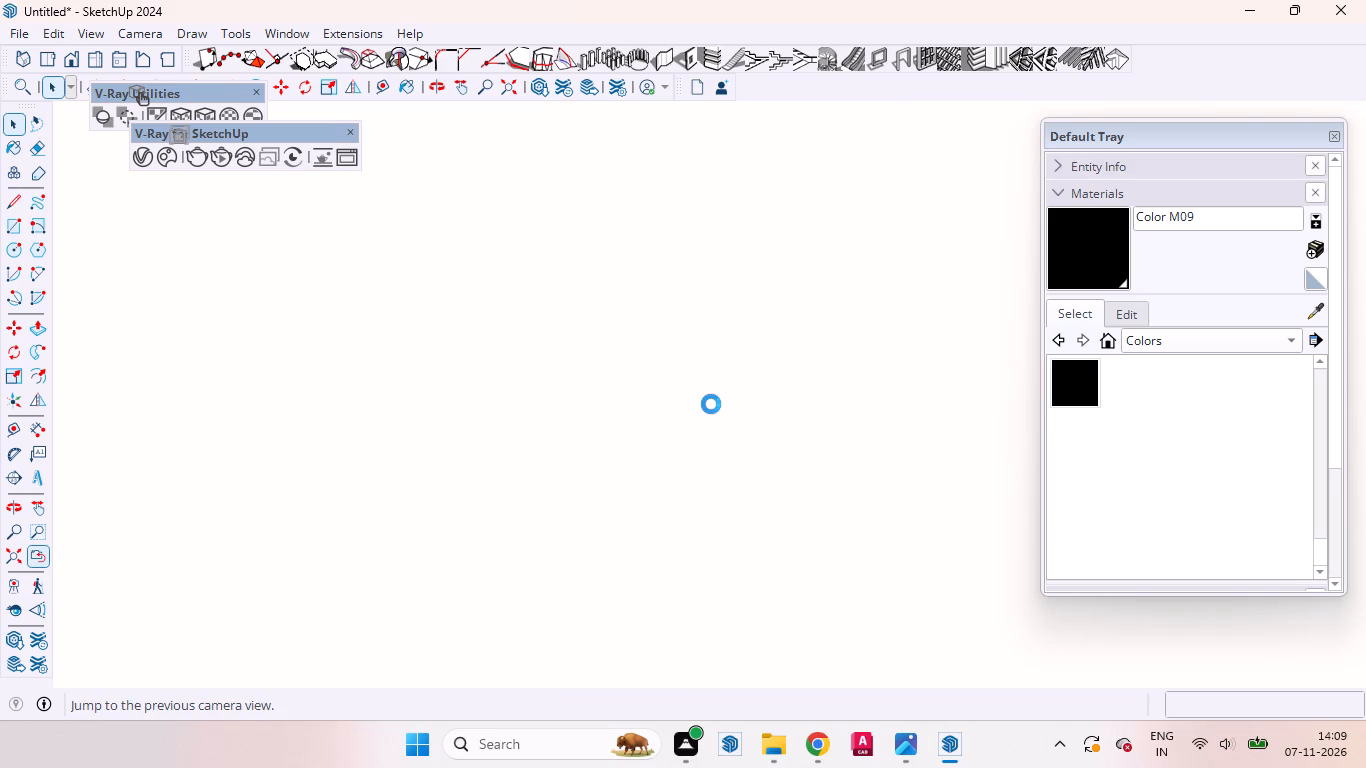